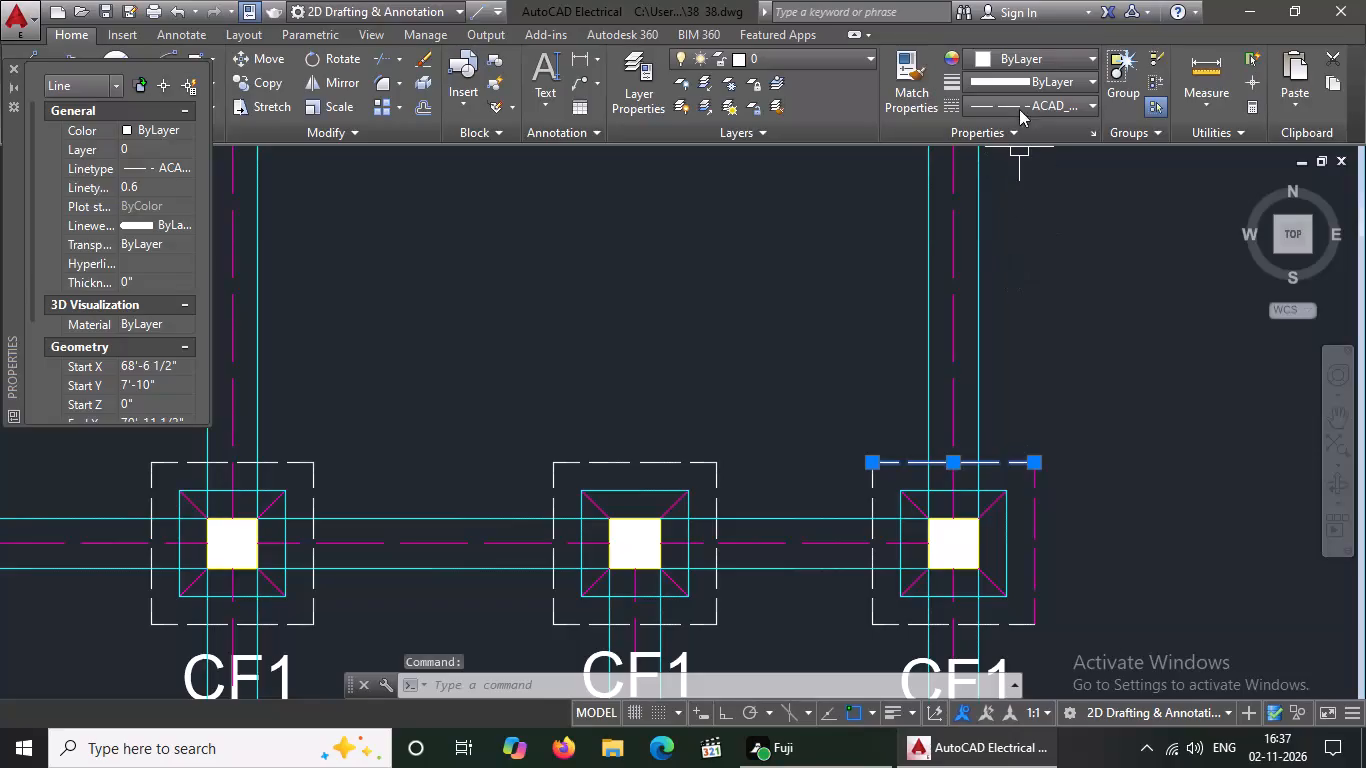
Set the top, left and bottom dashed outline lines of the rightmost CF1 footing in the second row to magenta colour 220.
click(1017, 59)
click(977, 300)
key(Escape)
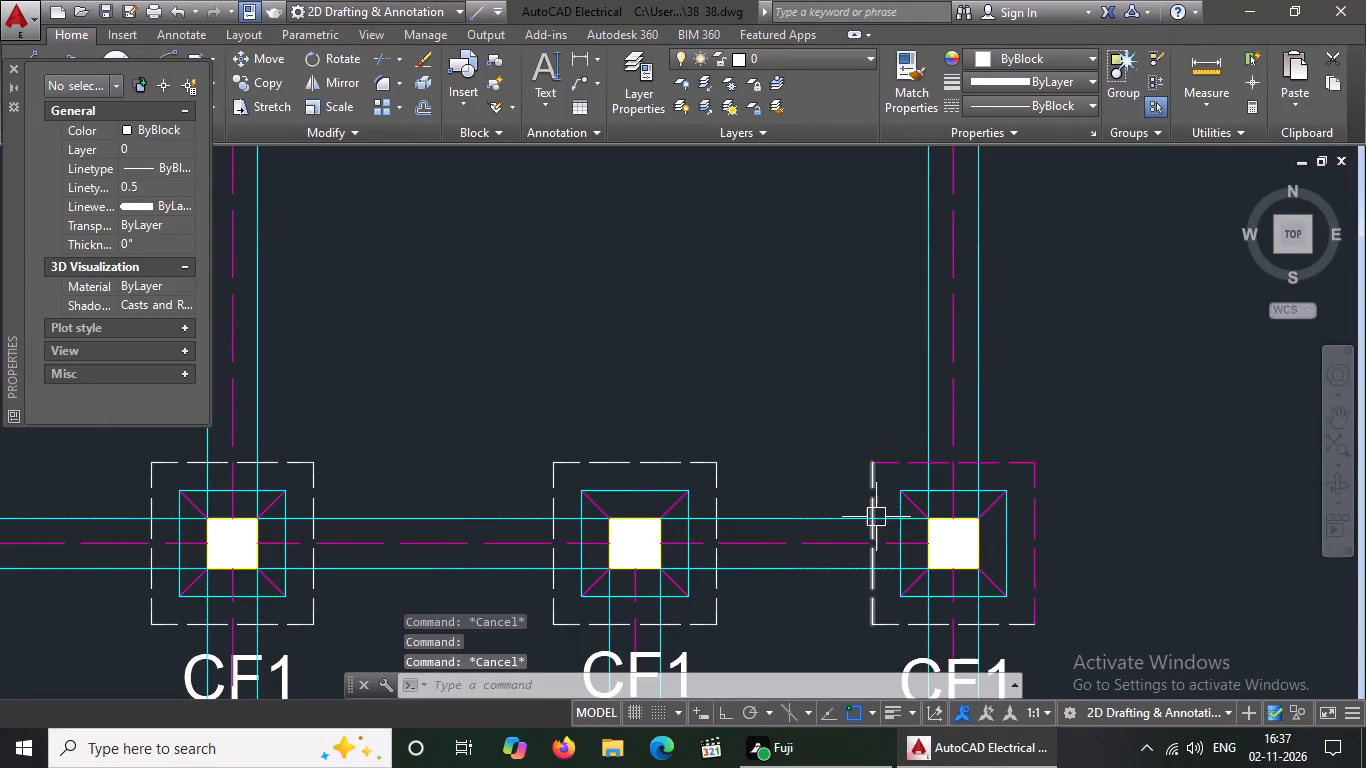
click(876, 501)
click(1028, 50)
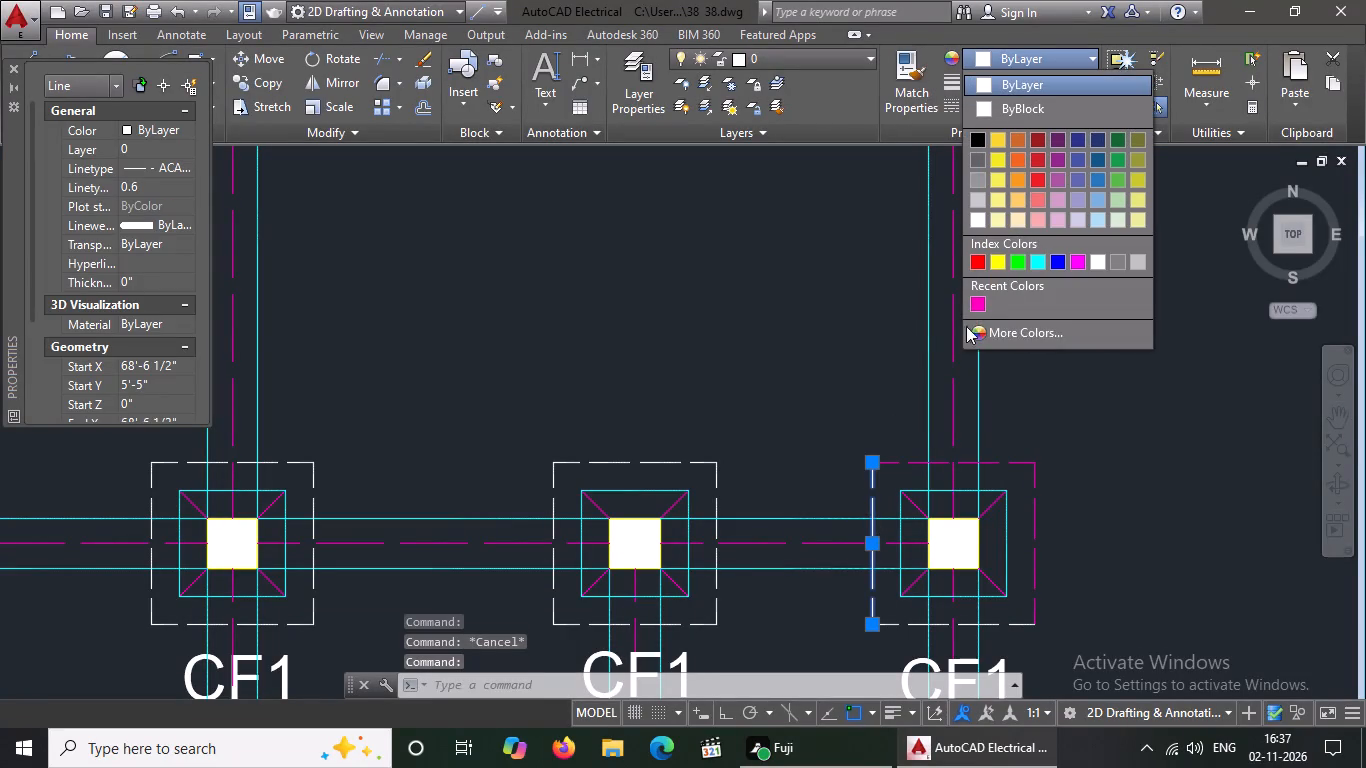
click(971, 299)
key(Escape)
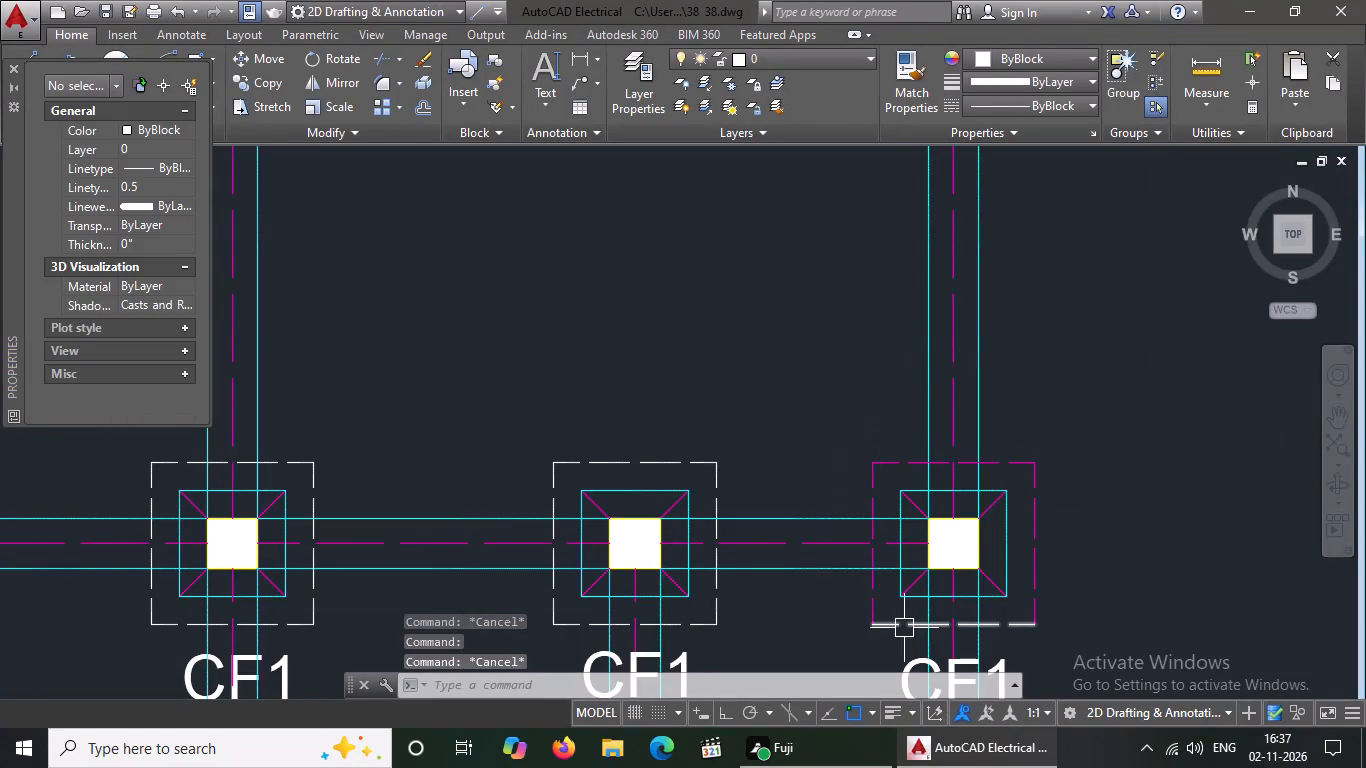
click(904, 628)
click(1035, 58)
click(974, 302)
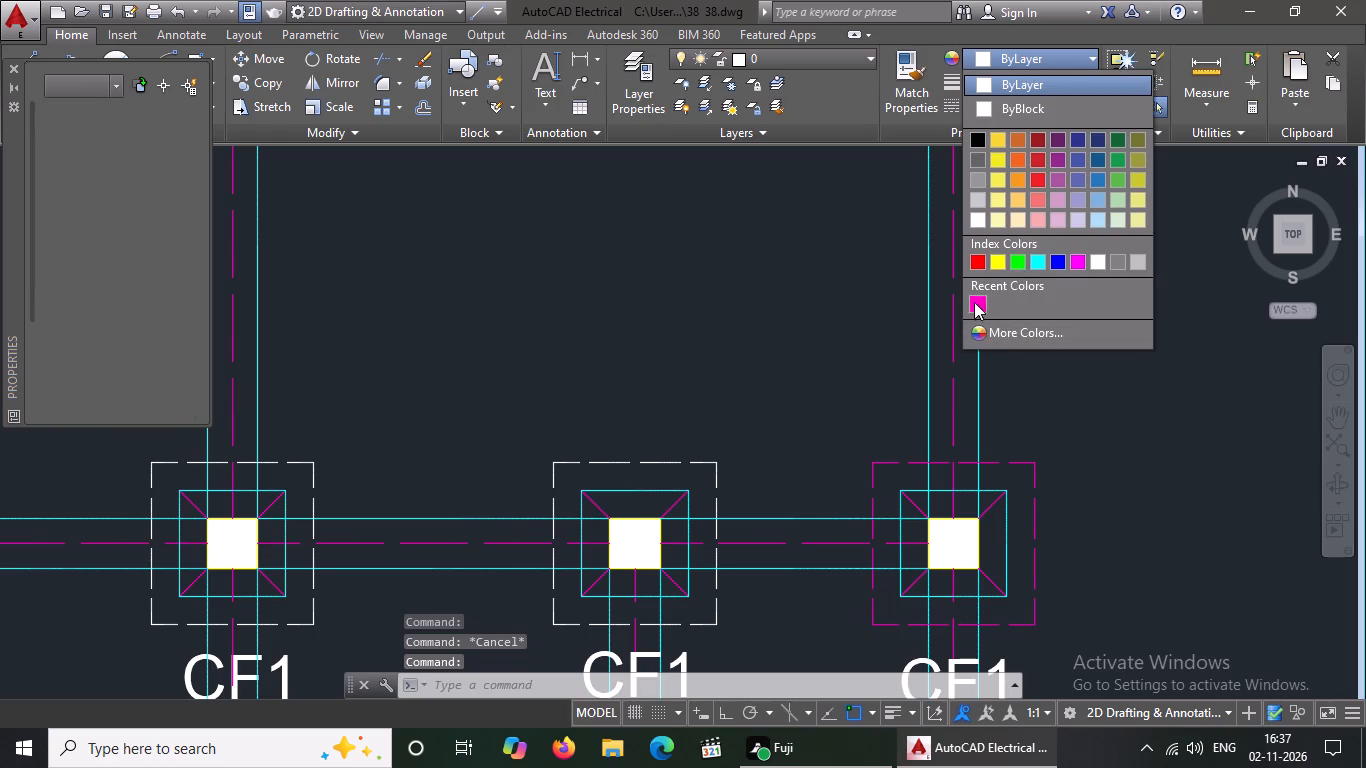
key(Escape)
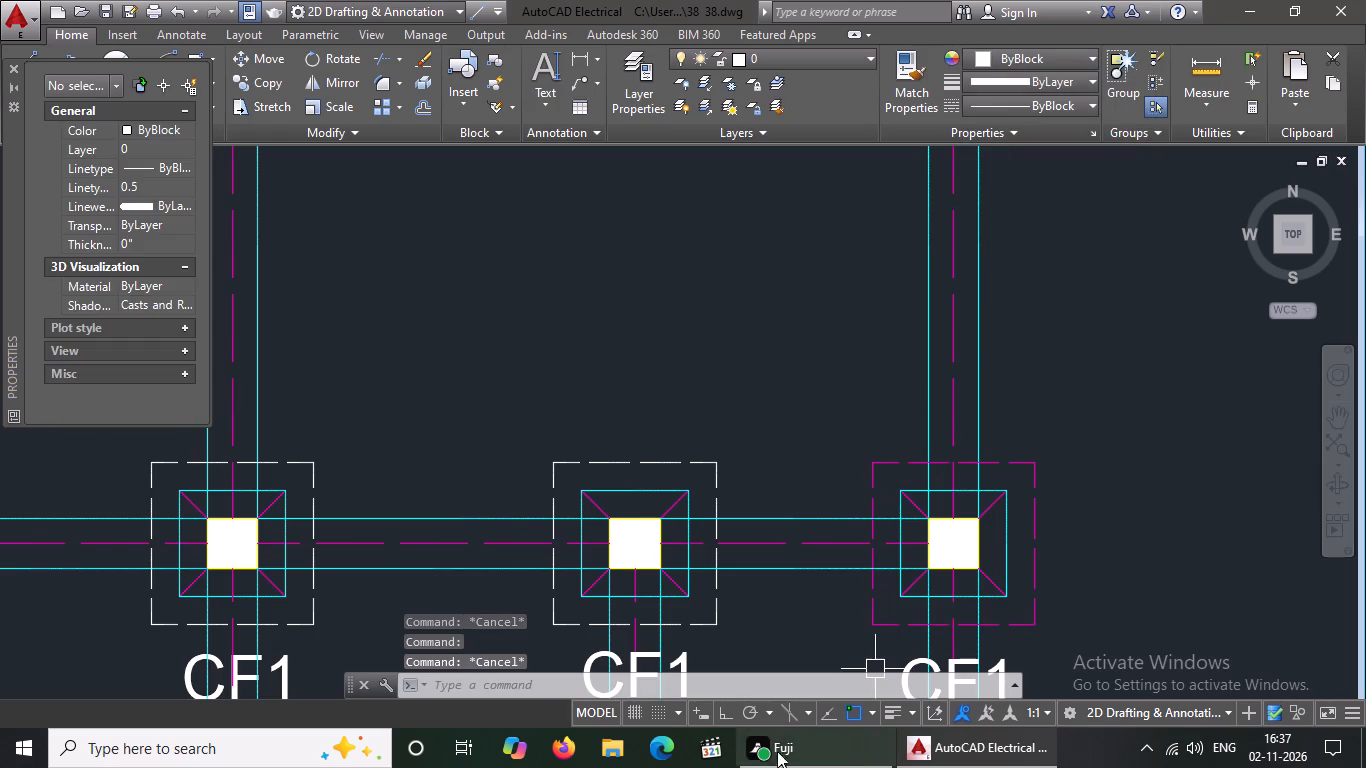
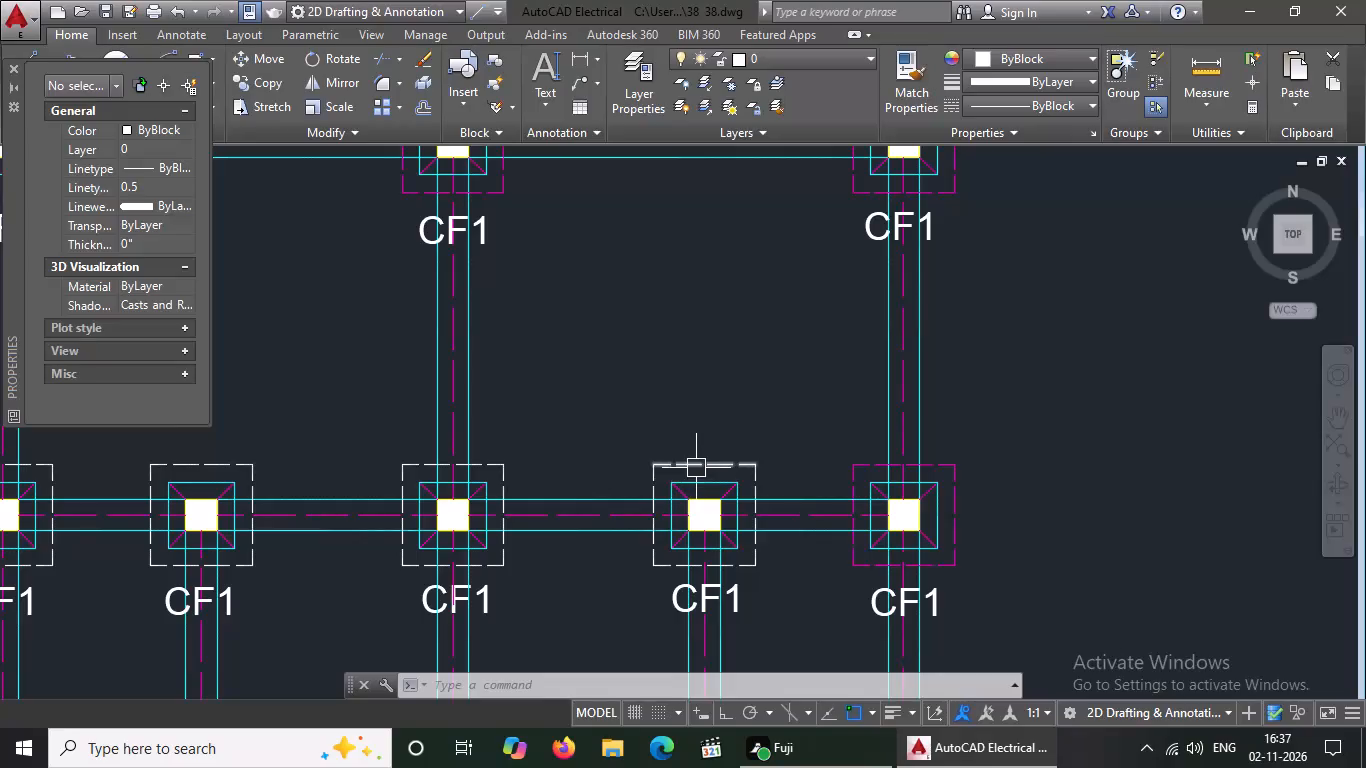
Set the top dashed outline line of the second CF1 footing from the right in the second row to magenta colour 220.
click(697, 466)
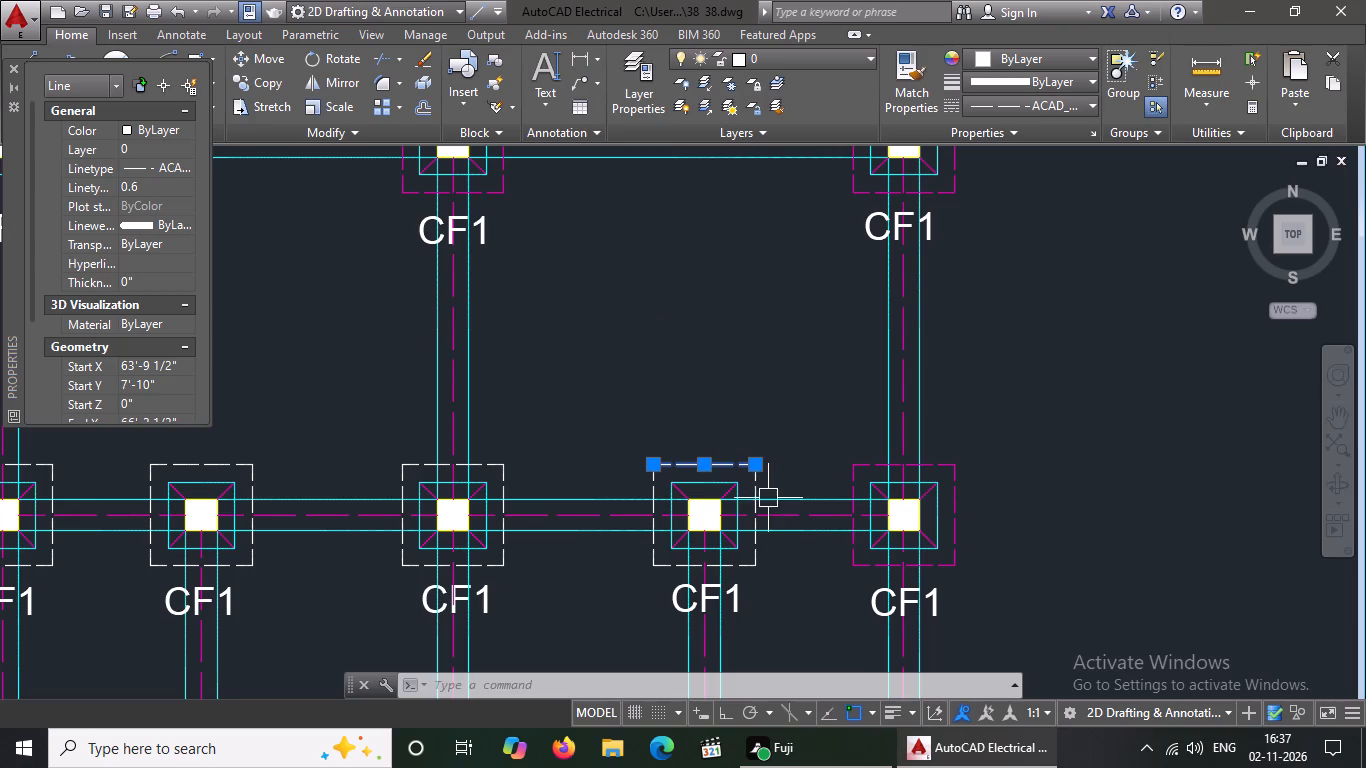
click(1012, 52)
click(980, 305)
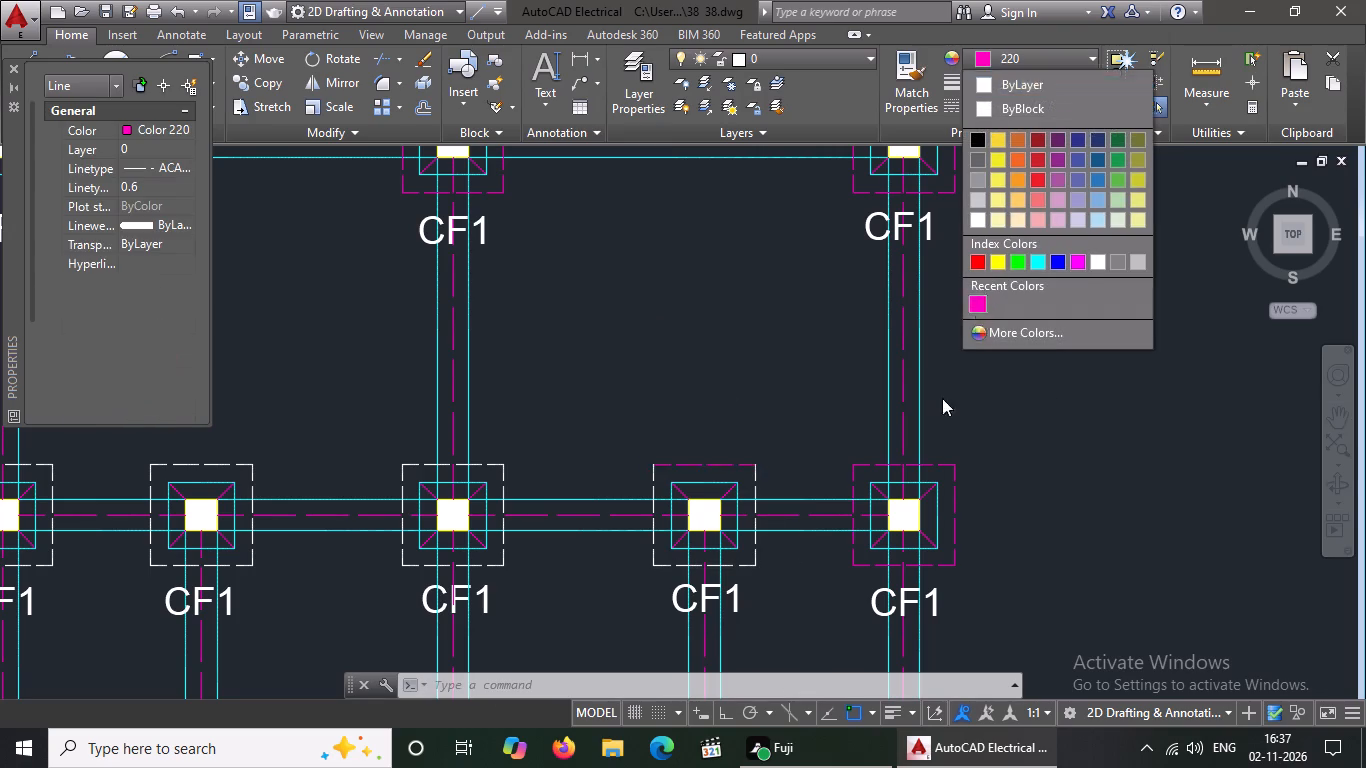
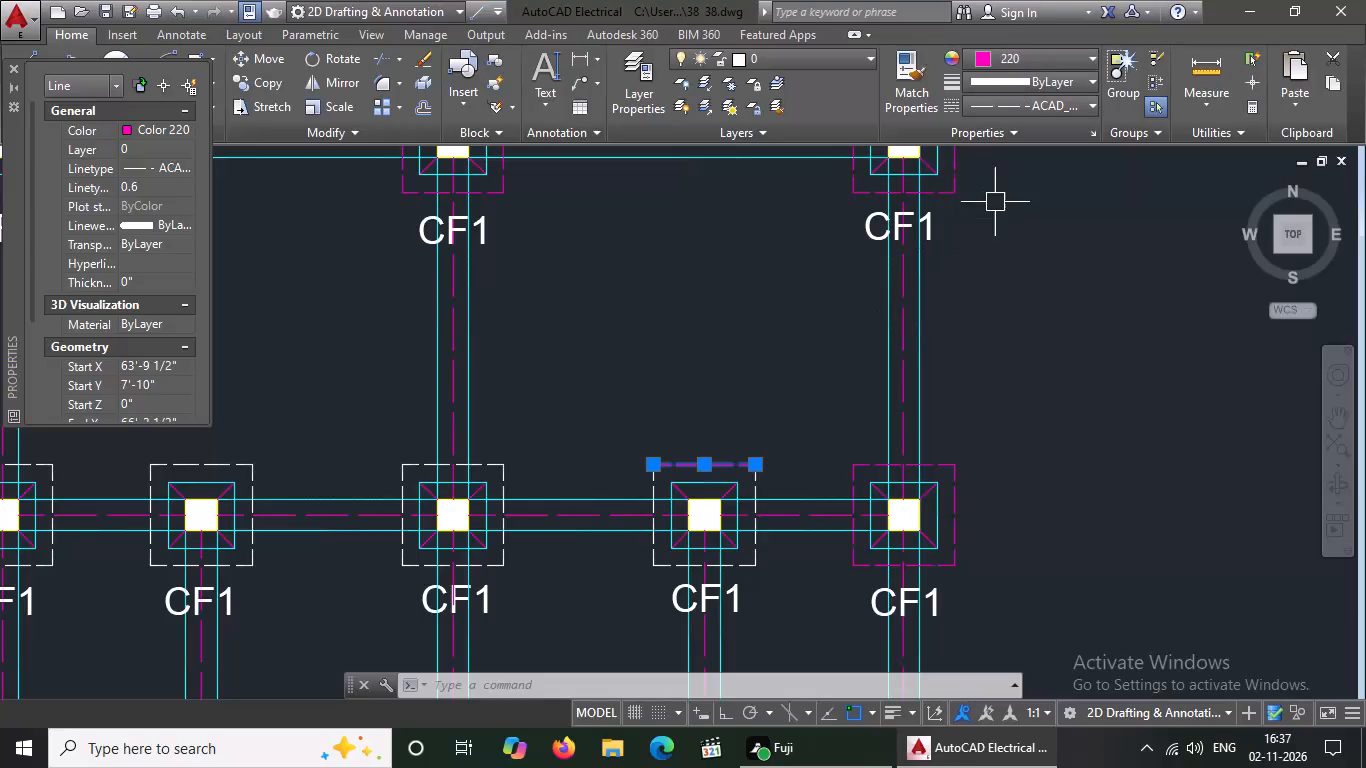
Set the right and left dashed outline lines of the second CF1 footing from the right in the second row to magenta colour 220.
key(Escape)
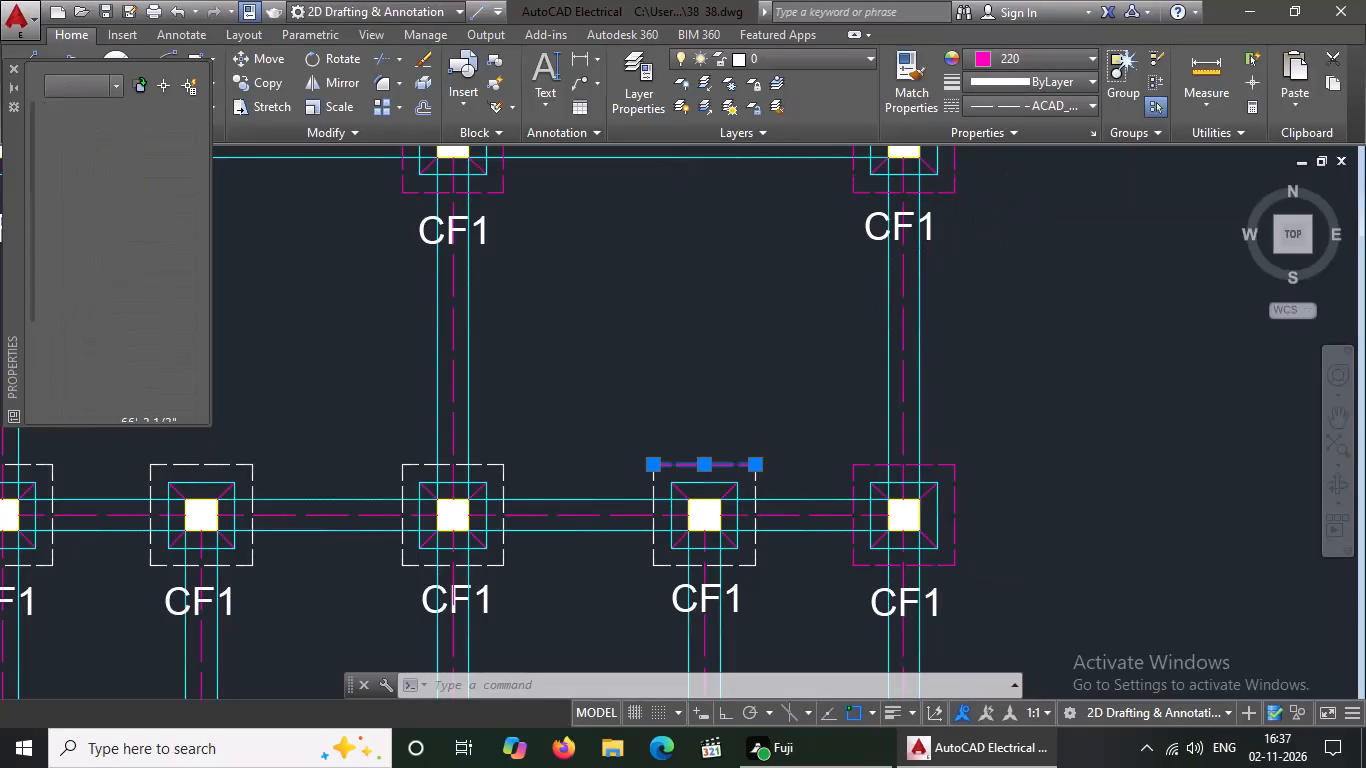
click(760, 484)
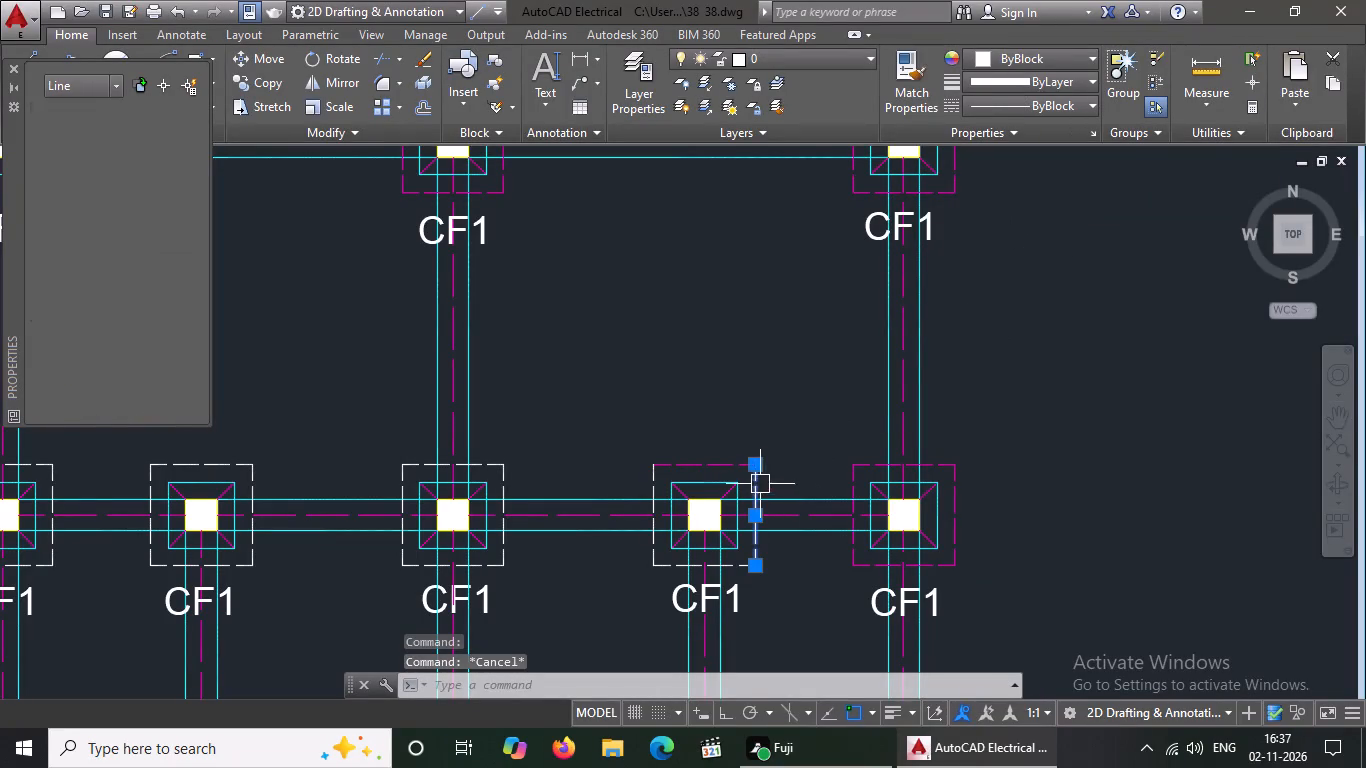
click(1065, 55)
click(979, 296)
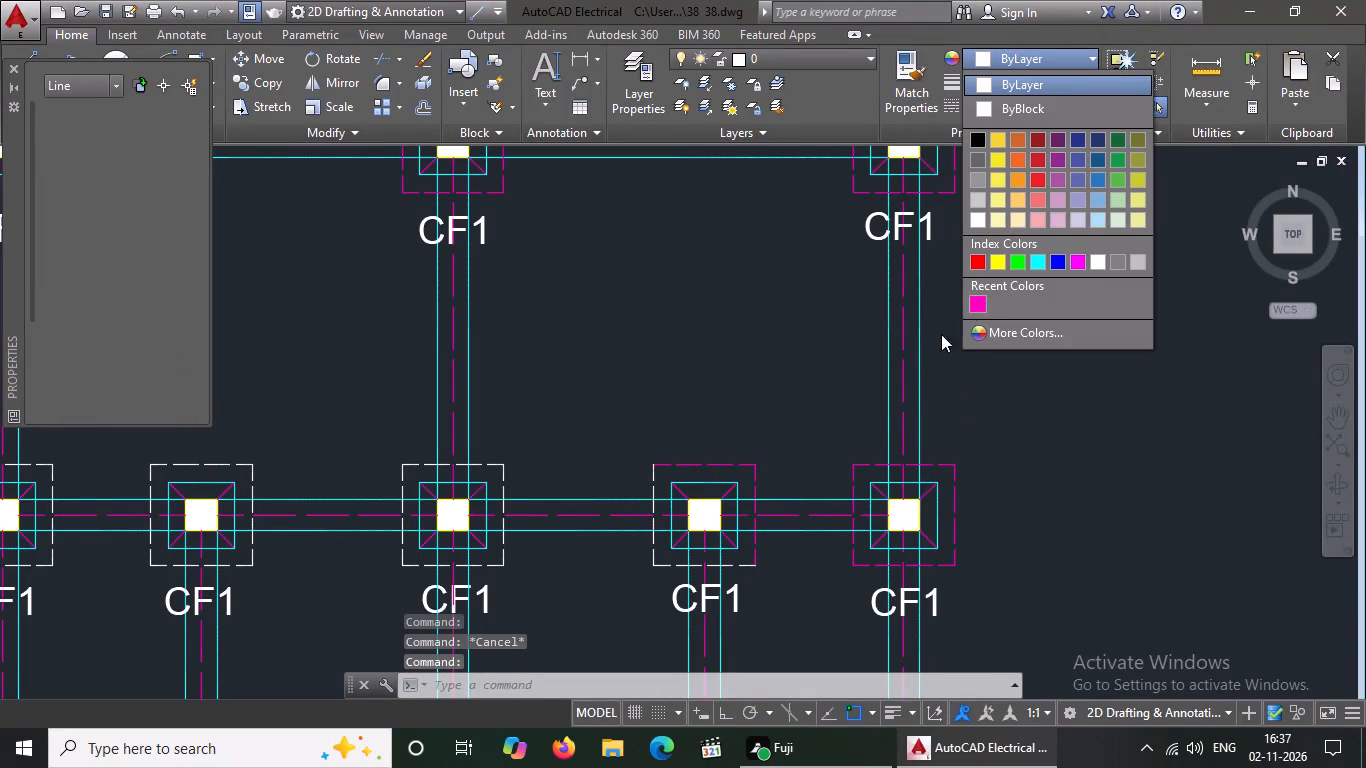
key(Escape)
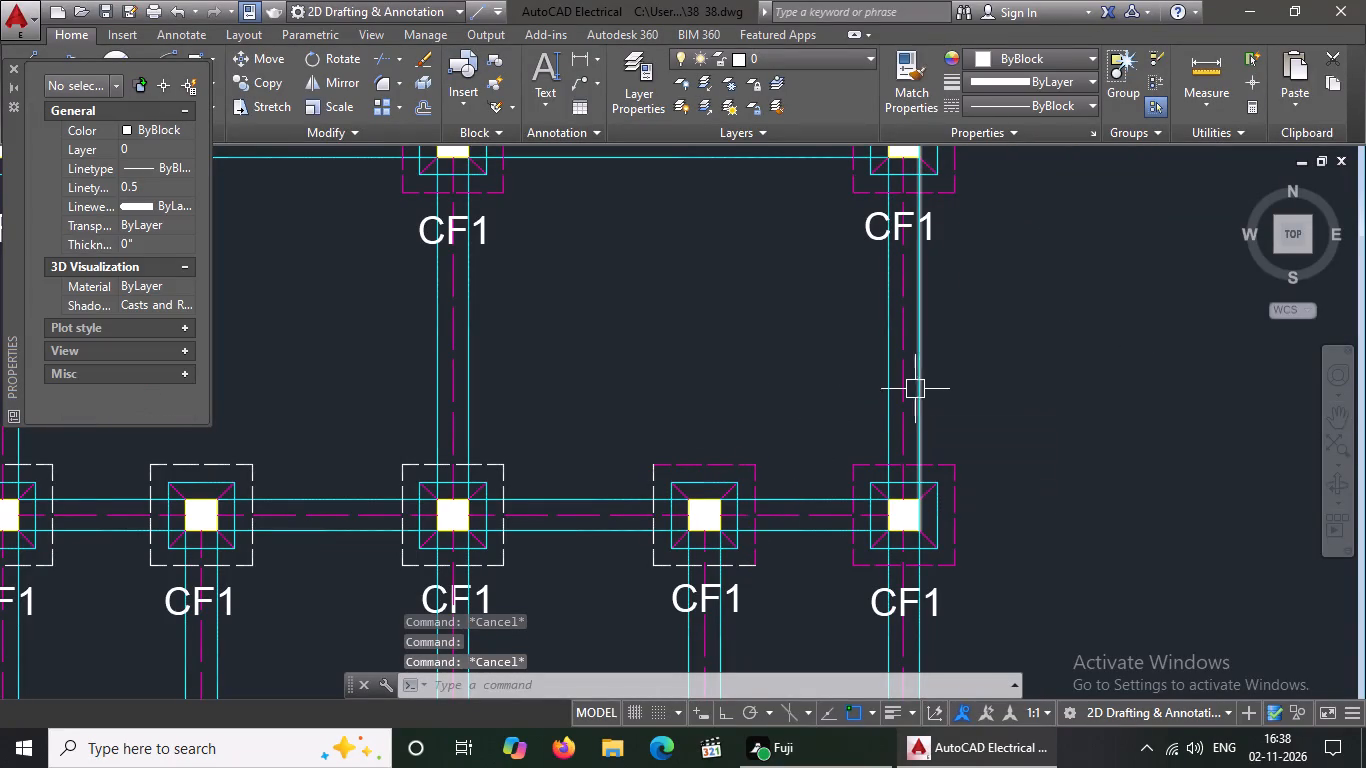
click(652, 479)
click(1005, 52)
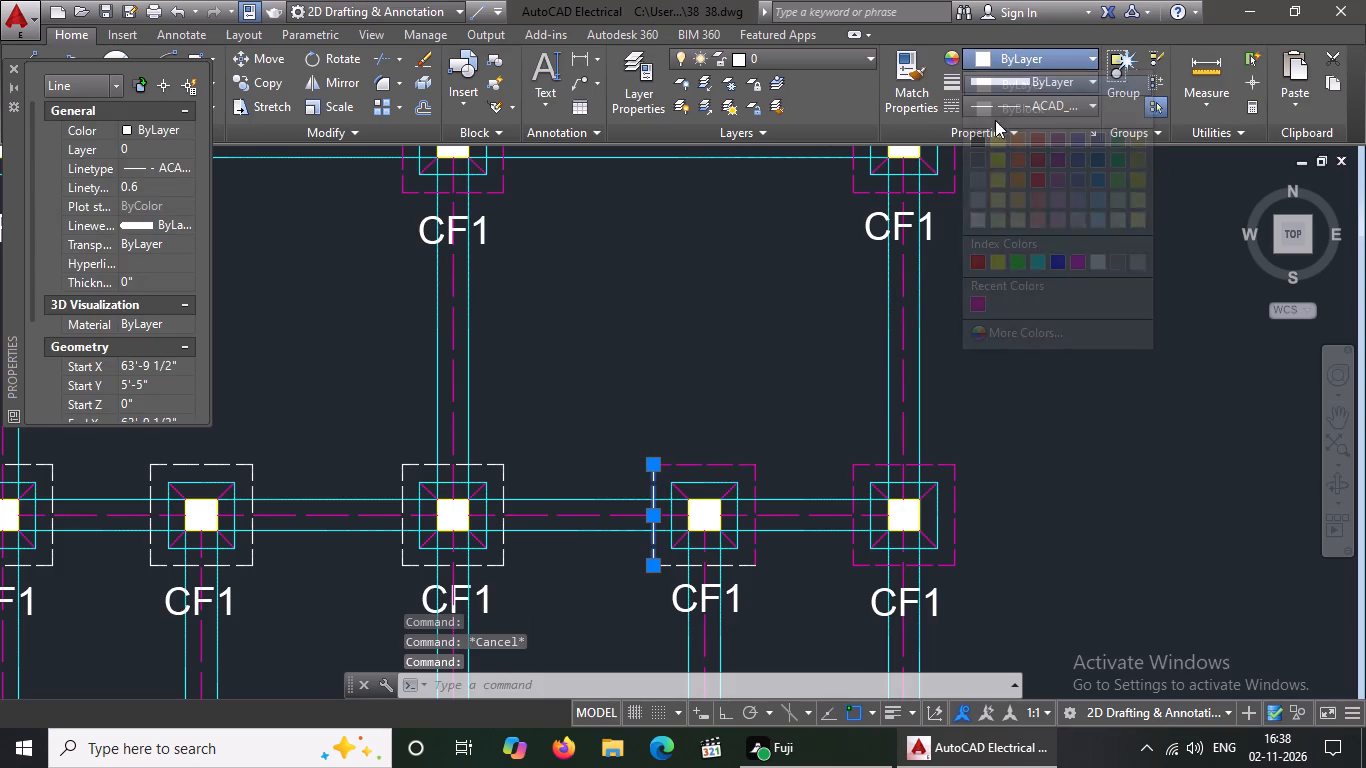
click(980, 300)
key(Escape)
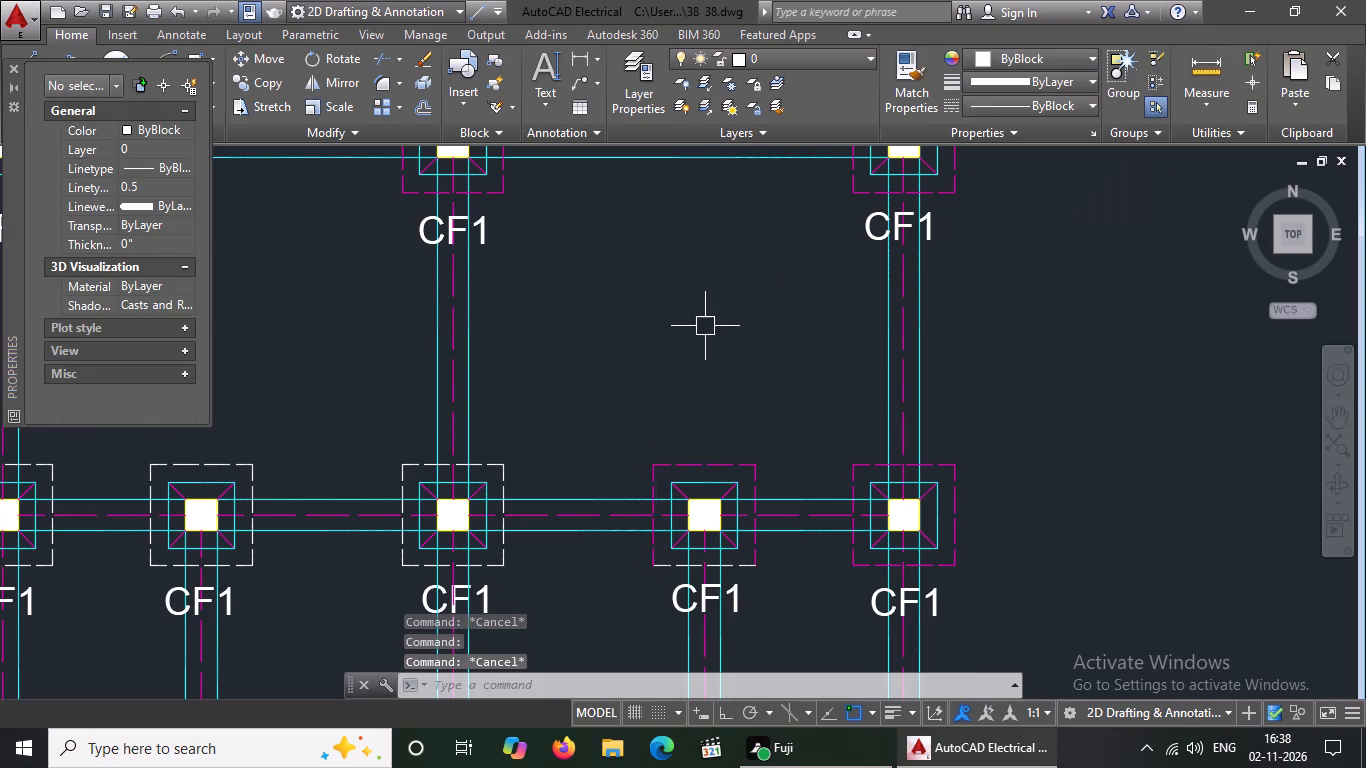
Set the bottom dashed outline line of the second CF1 footing from the right in the second row to colour 220.
scroll(725, 316, down, 1)
scroll(722, 477, up, 2)
click(746, 464)
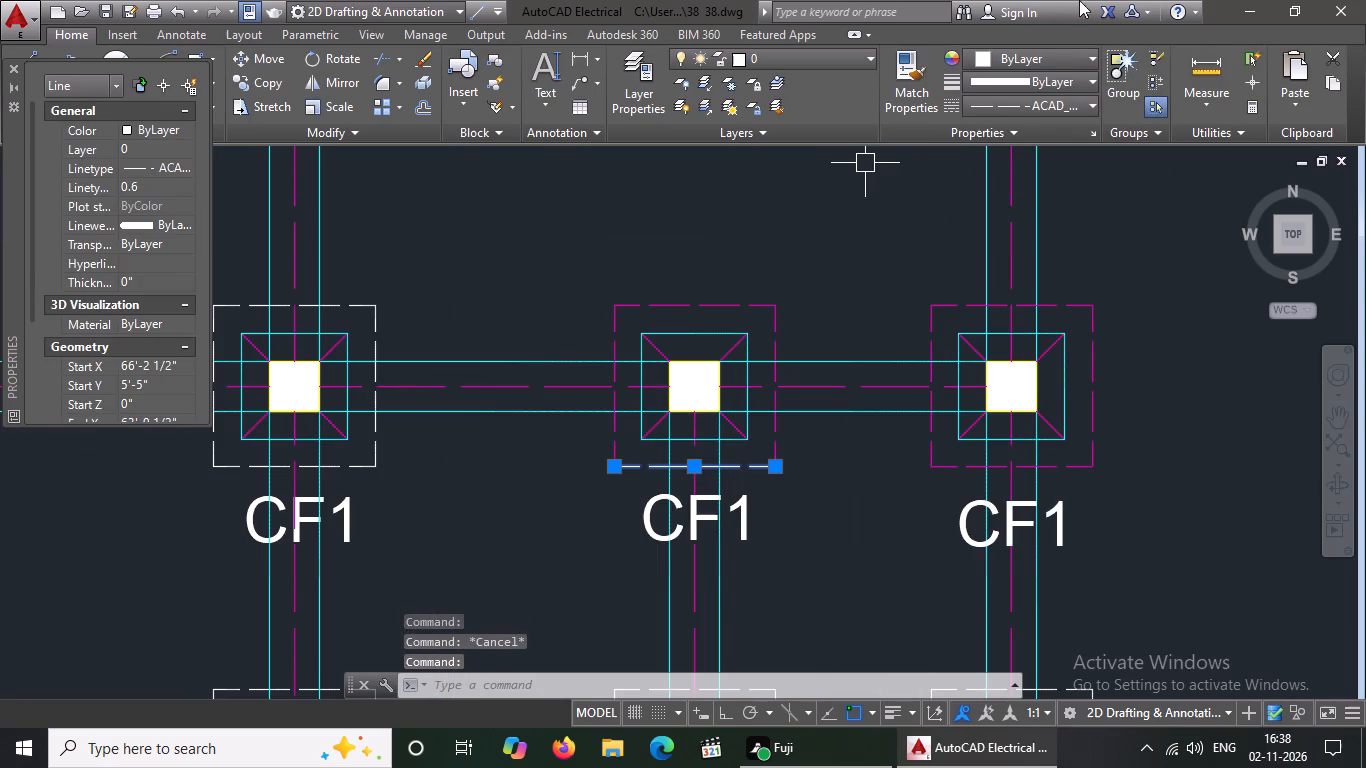
click(1042, 64)
click(976, 304)
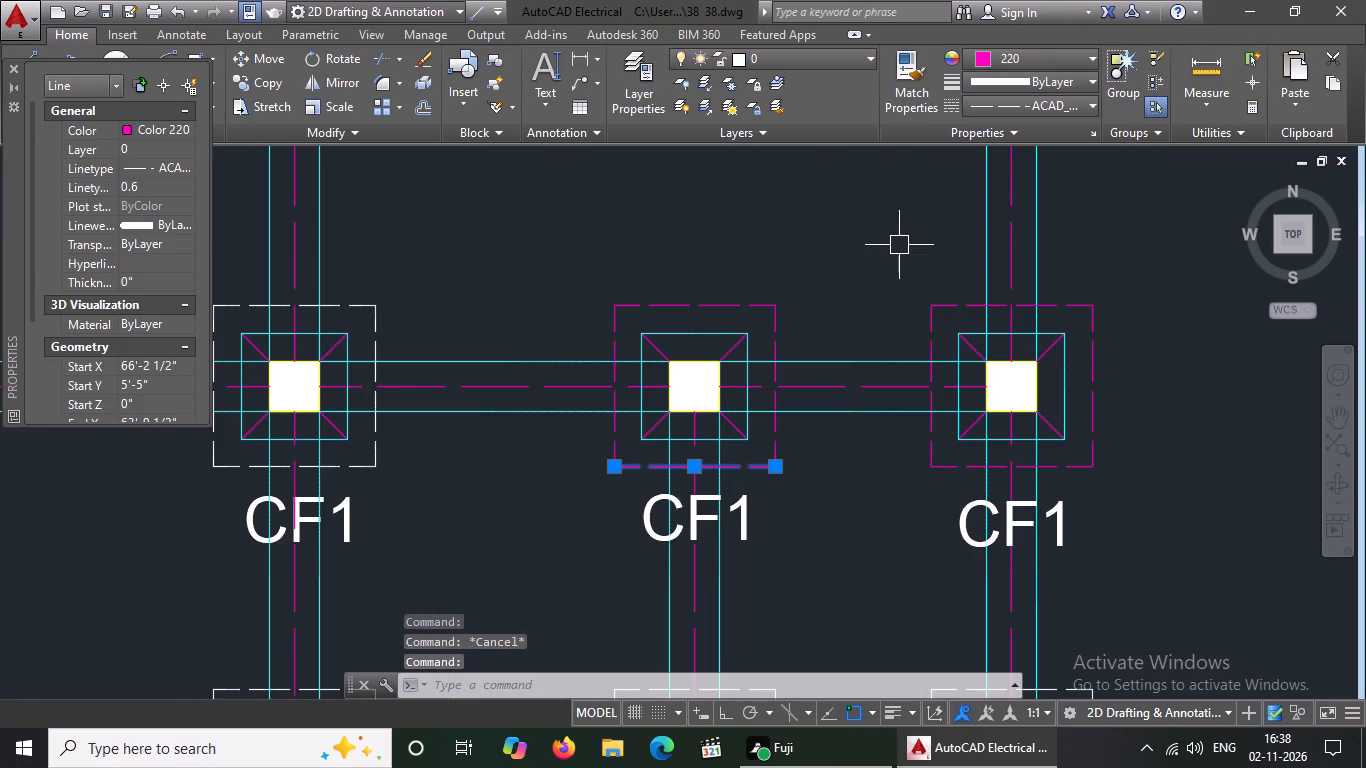
key(Escape)
key(Escape)
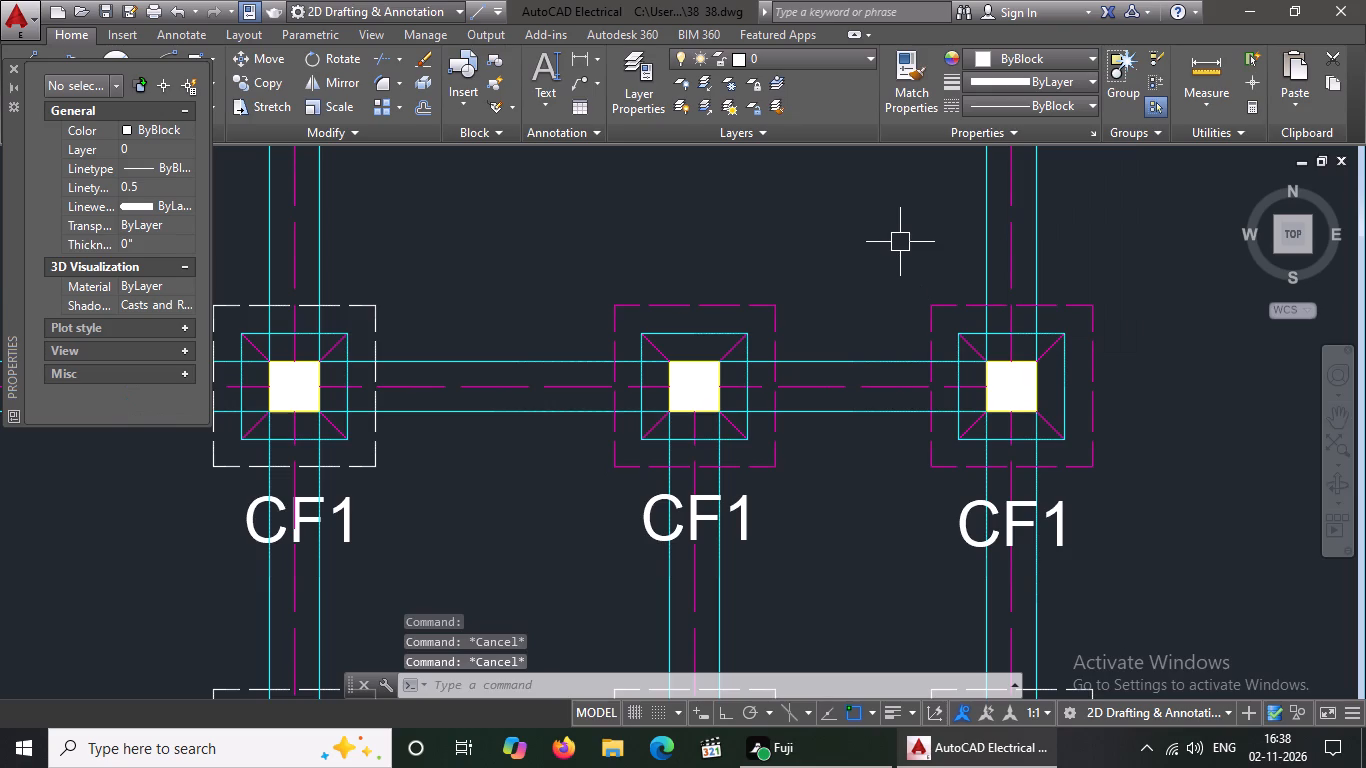
Set the top and right dashed outline lines of the third CF1 footing from the right in the second row to colour 220.
scroll(900, 238, down, 2)
scroll(680, 259, up, 2)
click(685, 276)
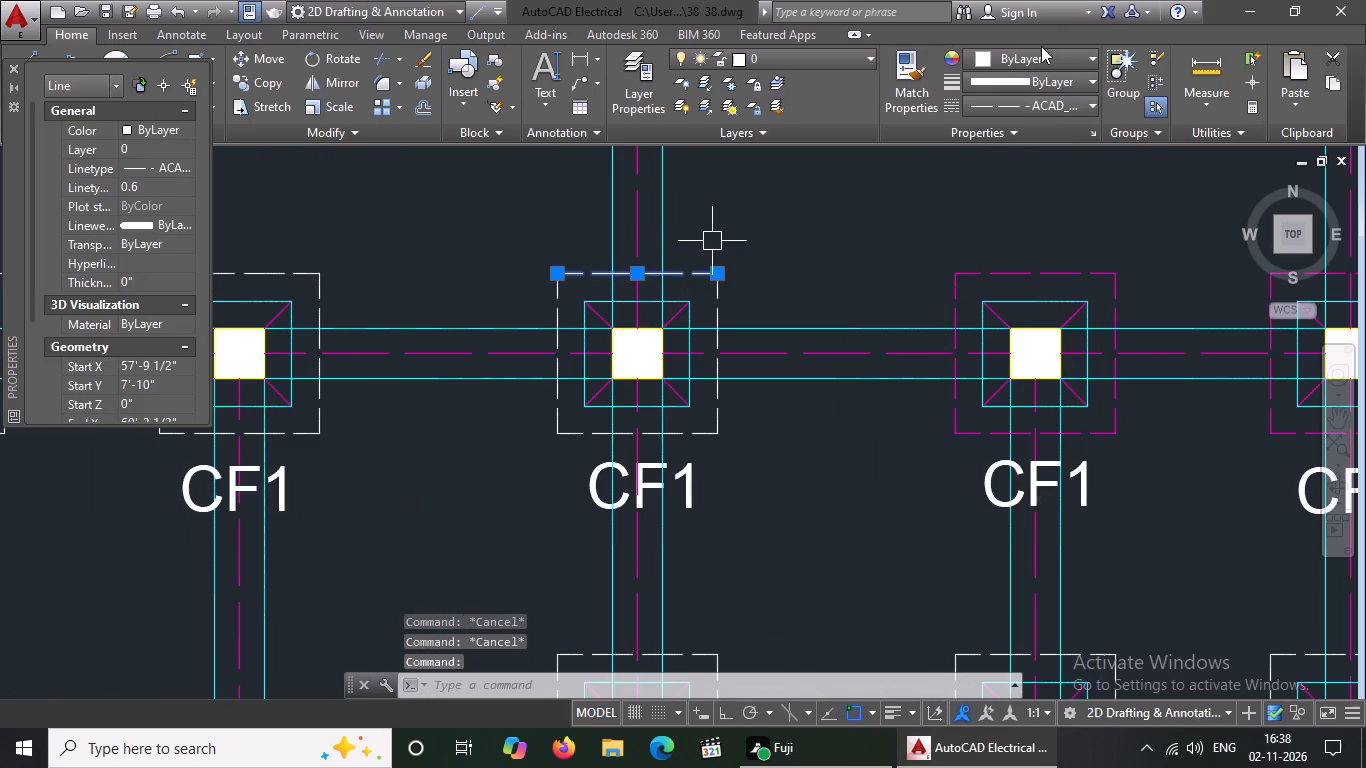
click(1012, 62)
click(978, 304)
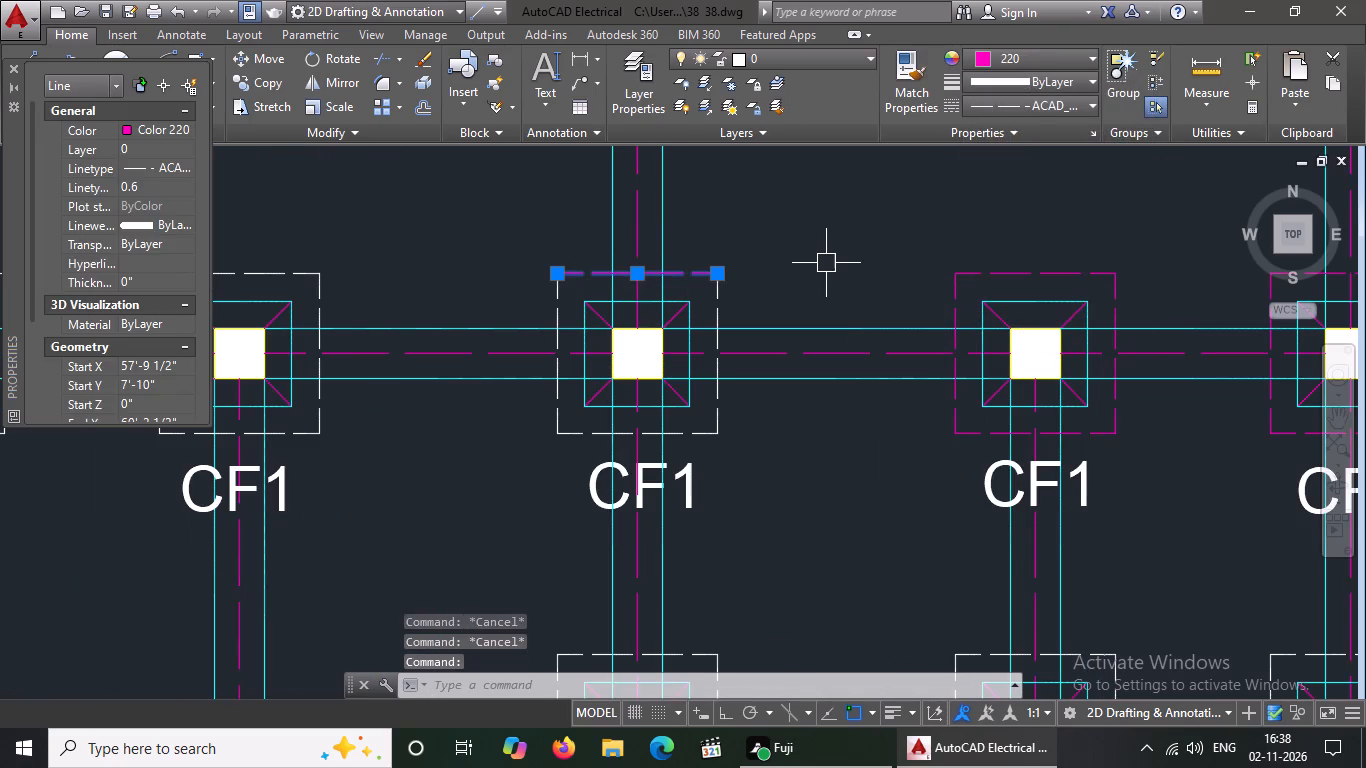
key(Escape)
click(723, 284)
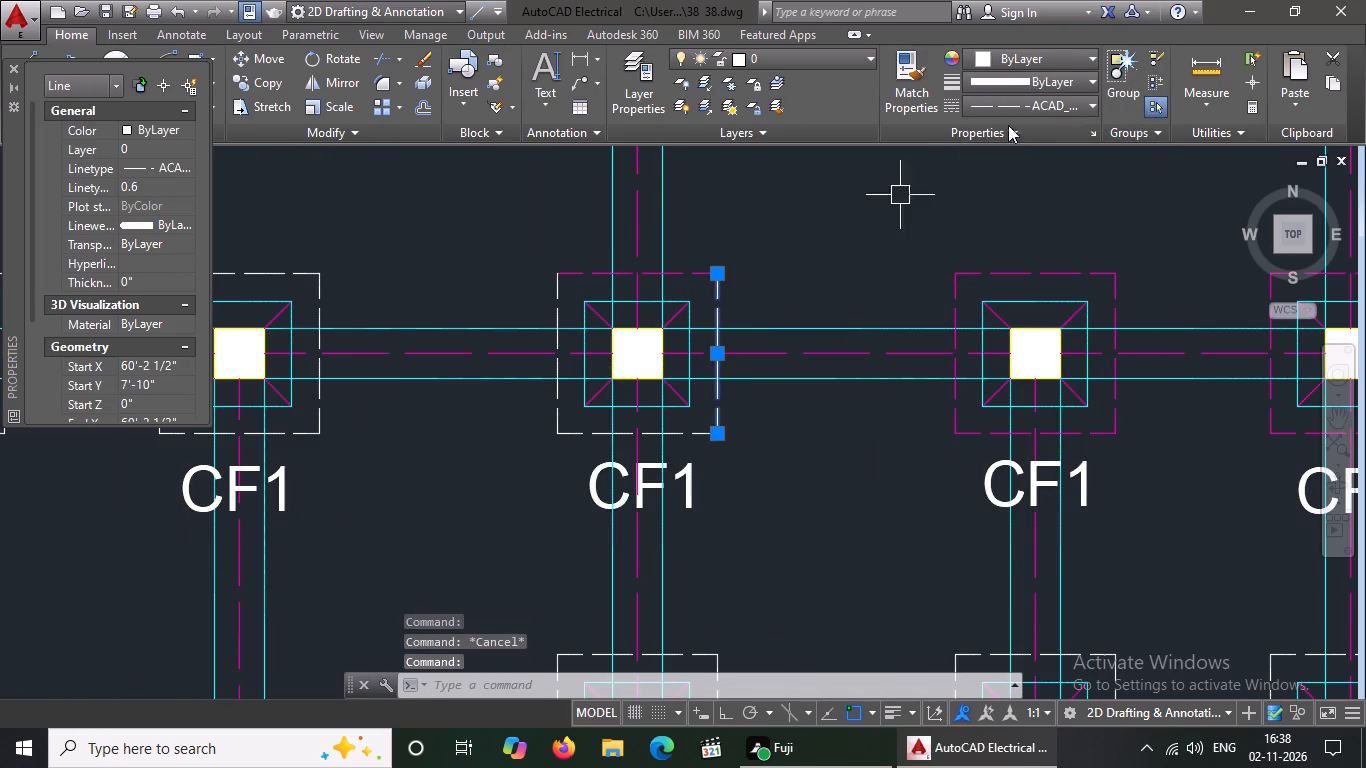
click(1043, 55)
click(978, 305)
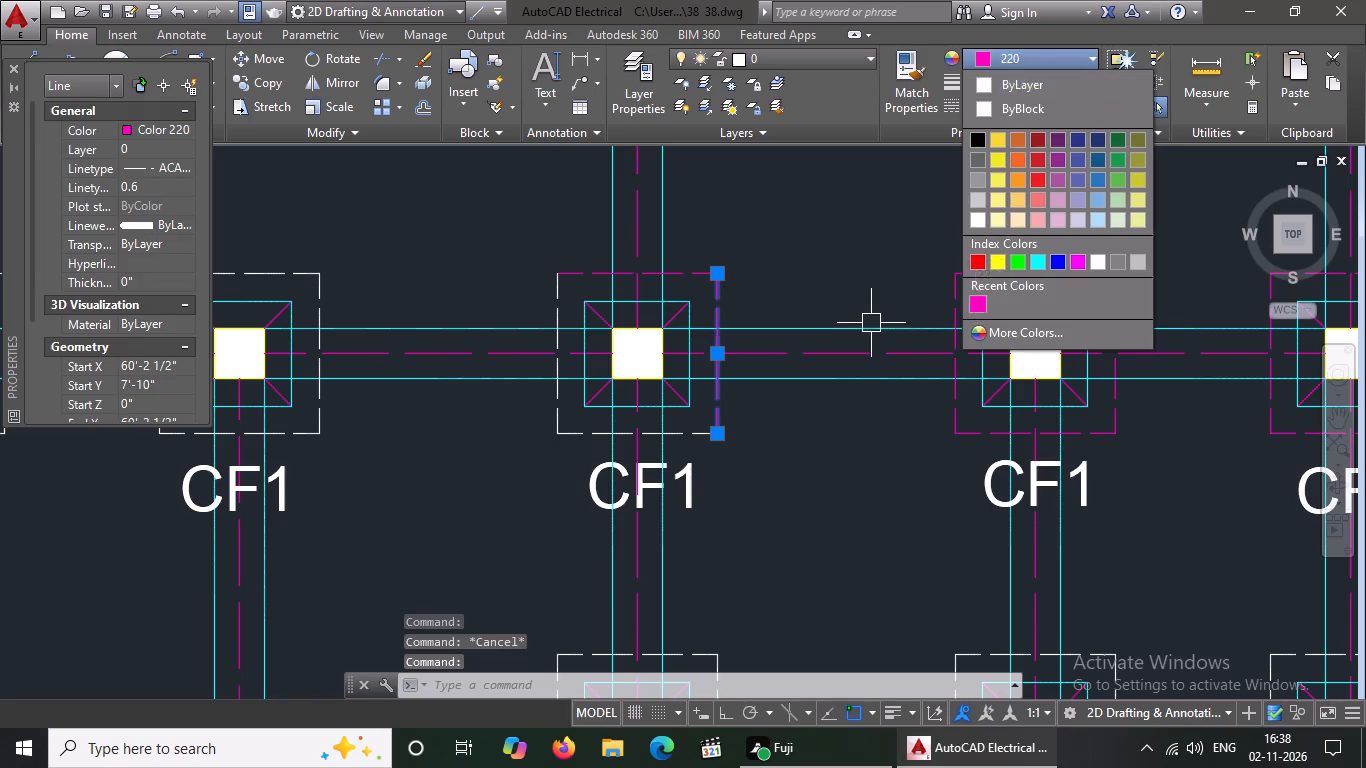
key(Escape)
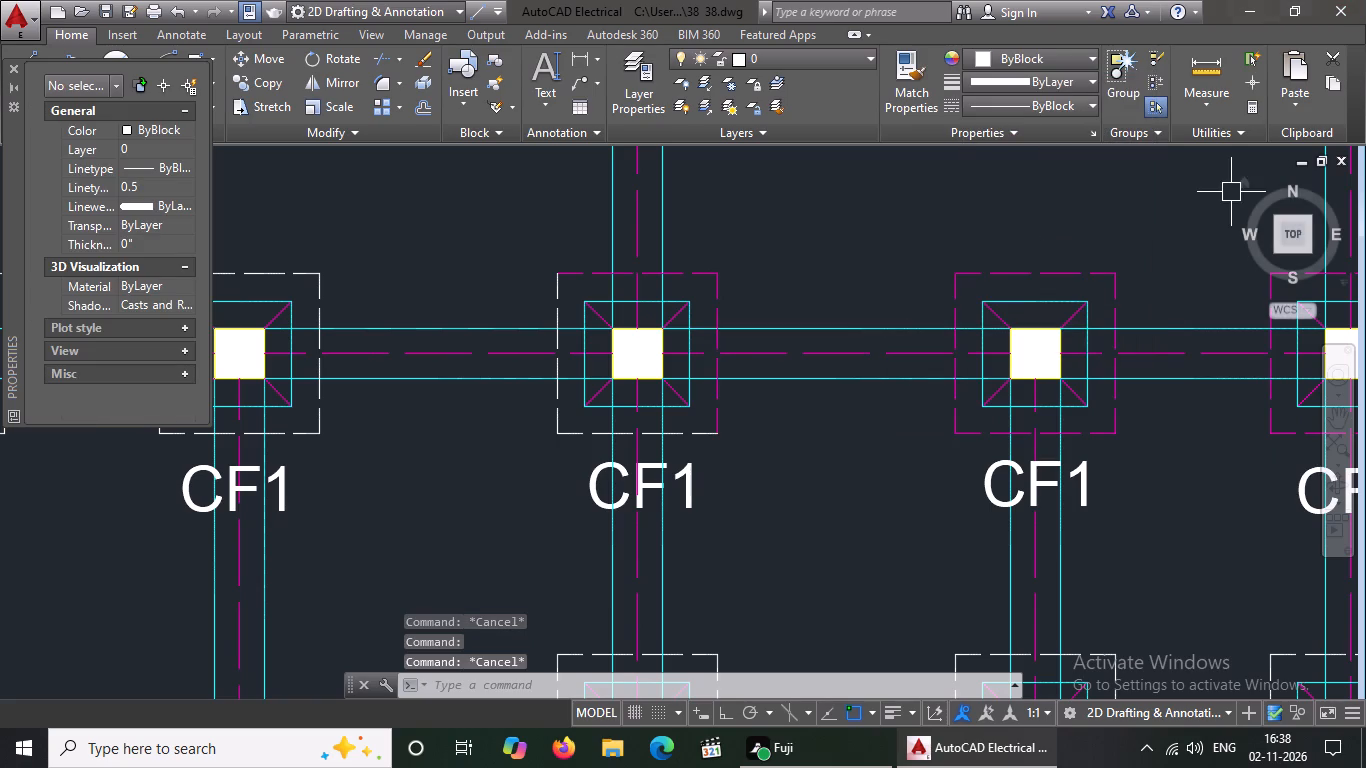
Set the left and bottom dashed lines of the third CF1 footing from the right to colour 220 and close the Properties palette.
click(565, 297)
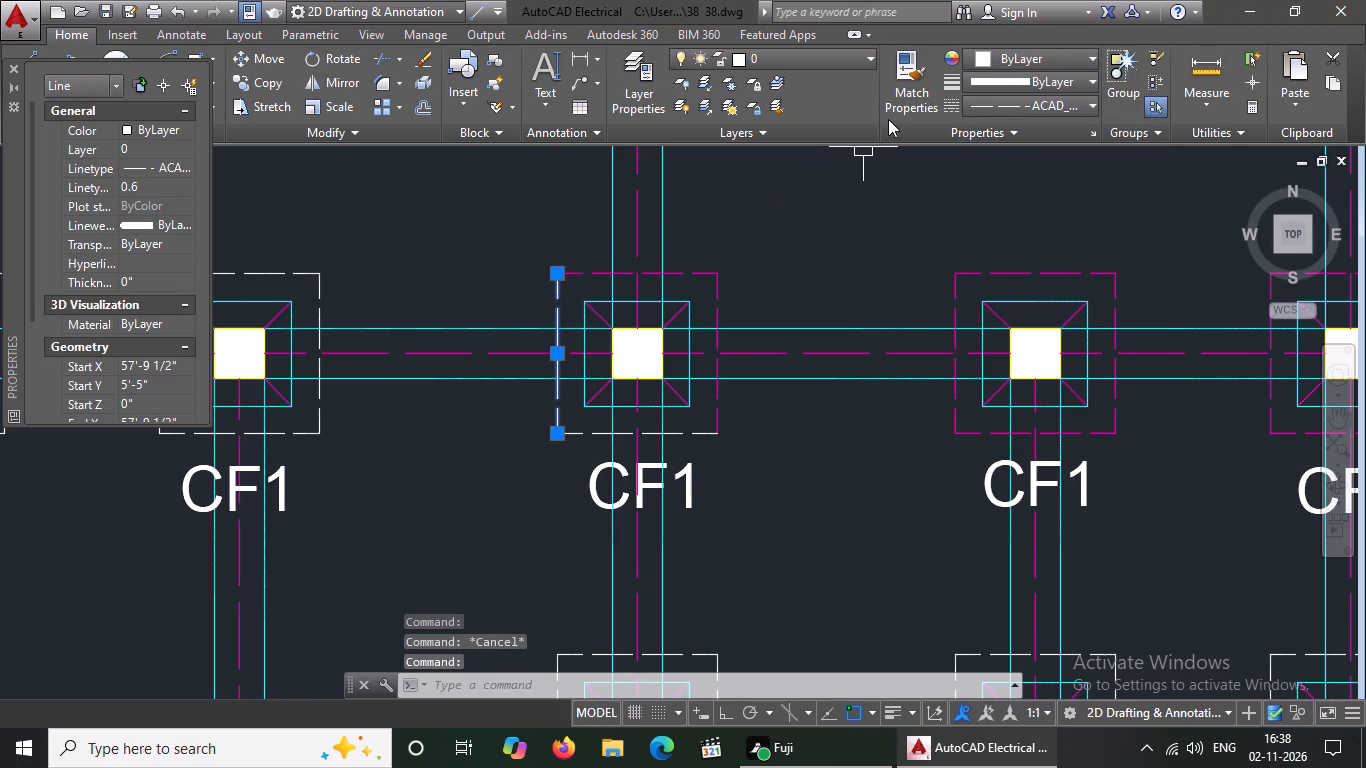
click(1032, 61)
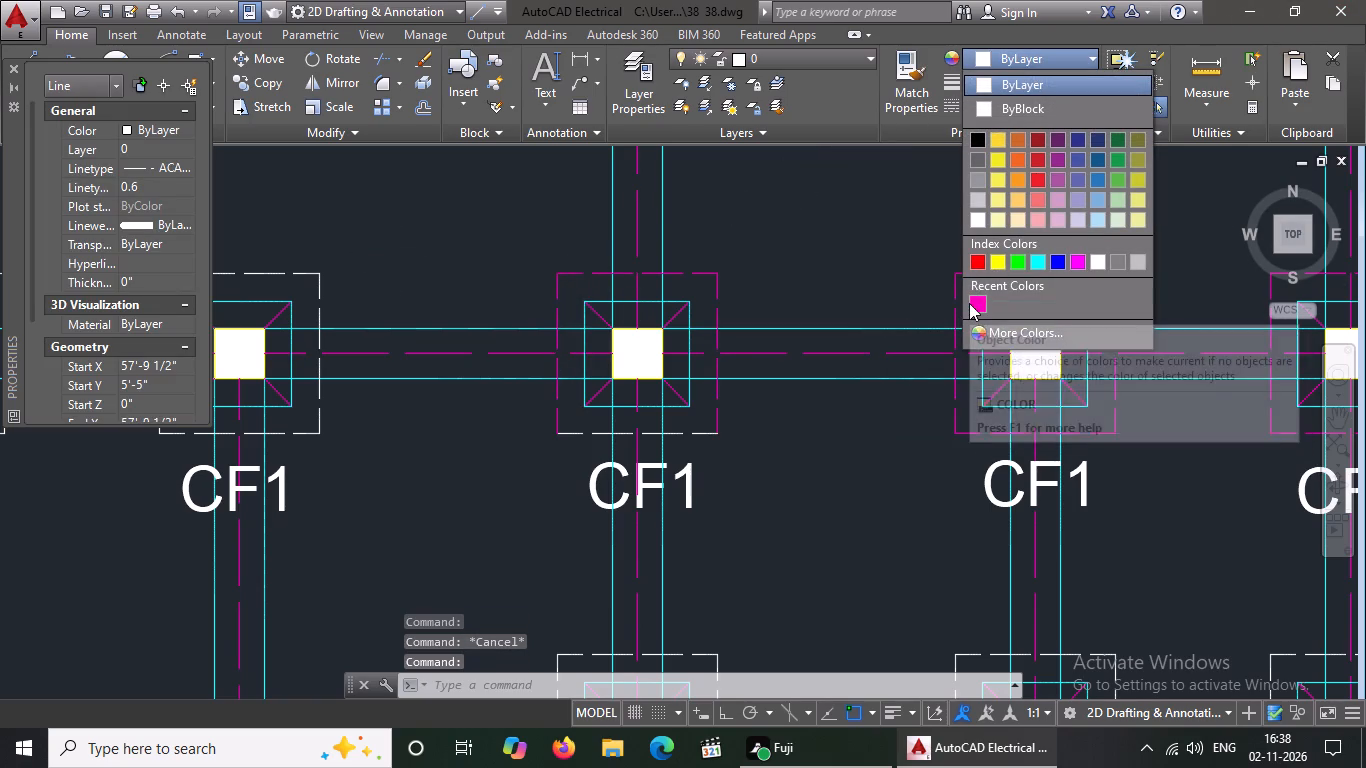
click(972, 300)
key(Escape)
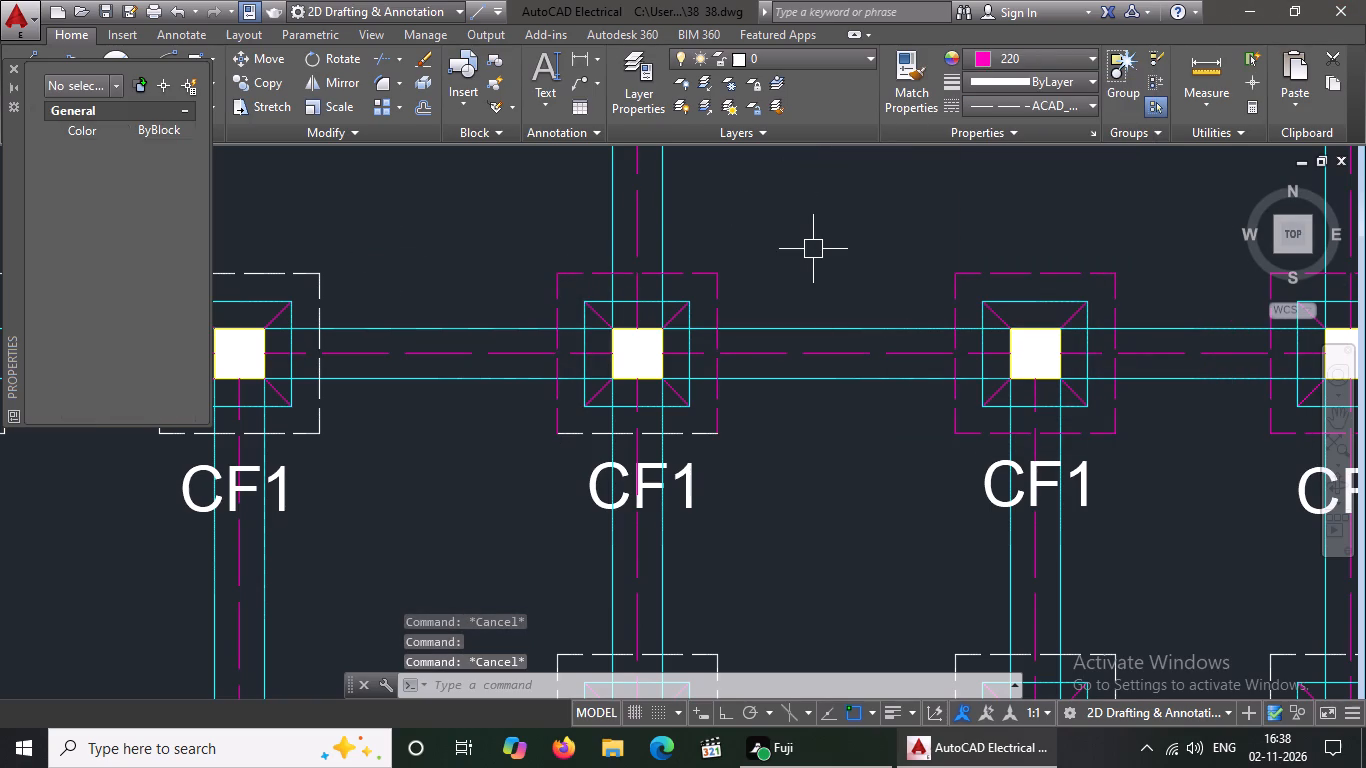
click(692, 439)
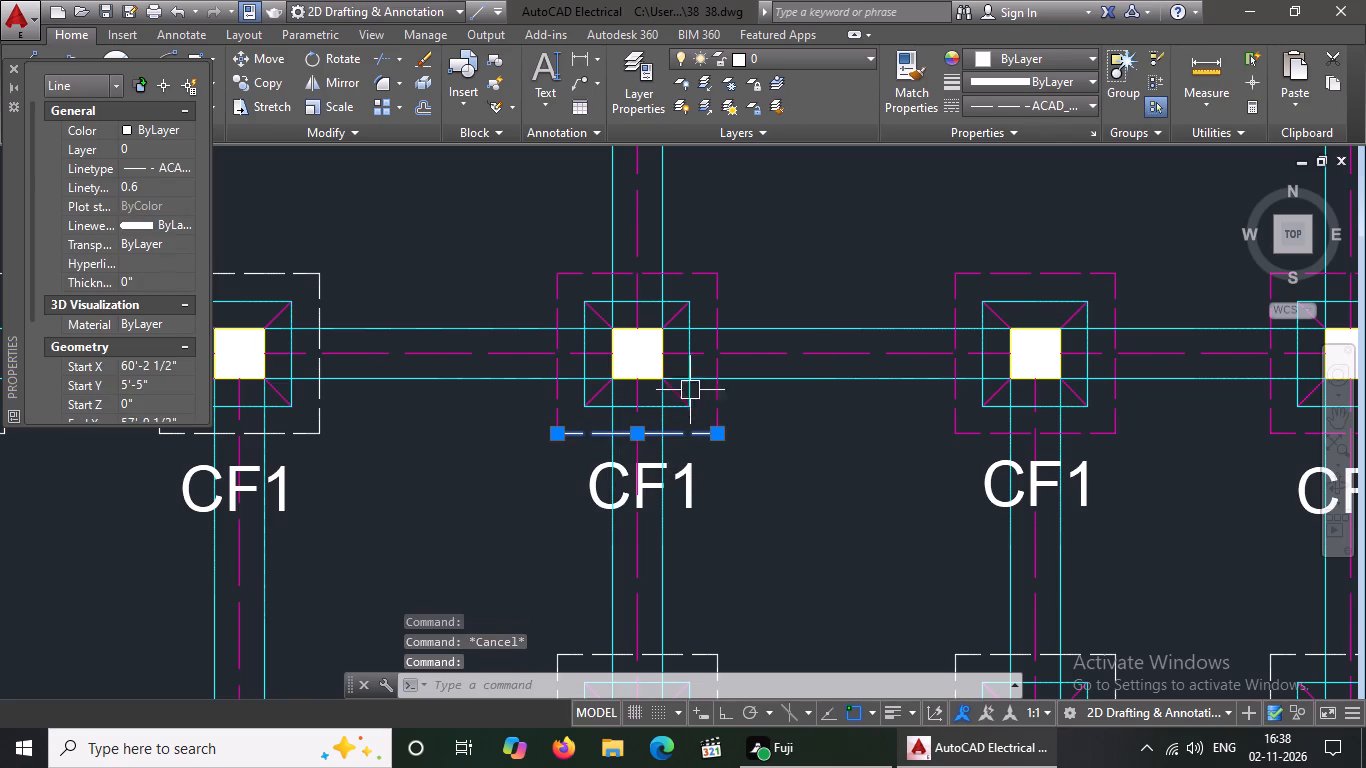
click(3, 62)
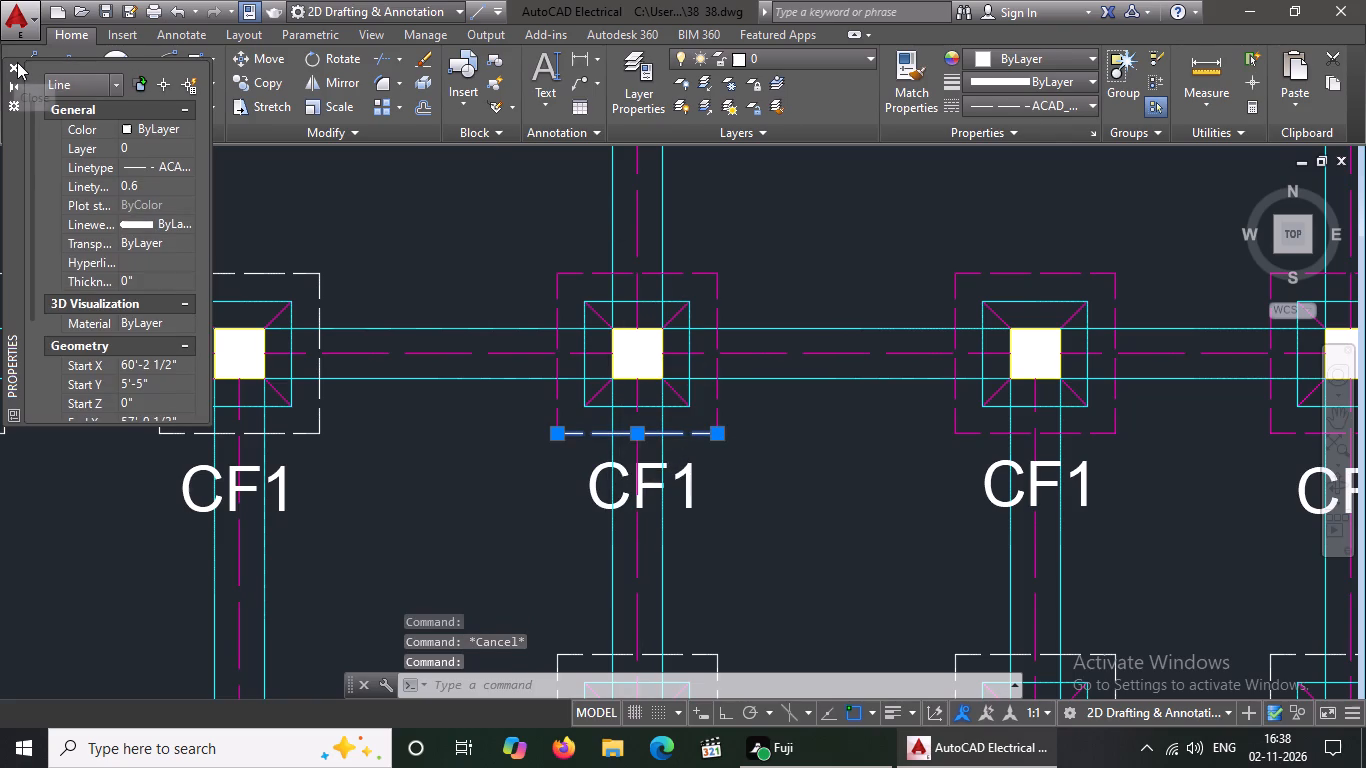
click(17, 63)
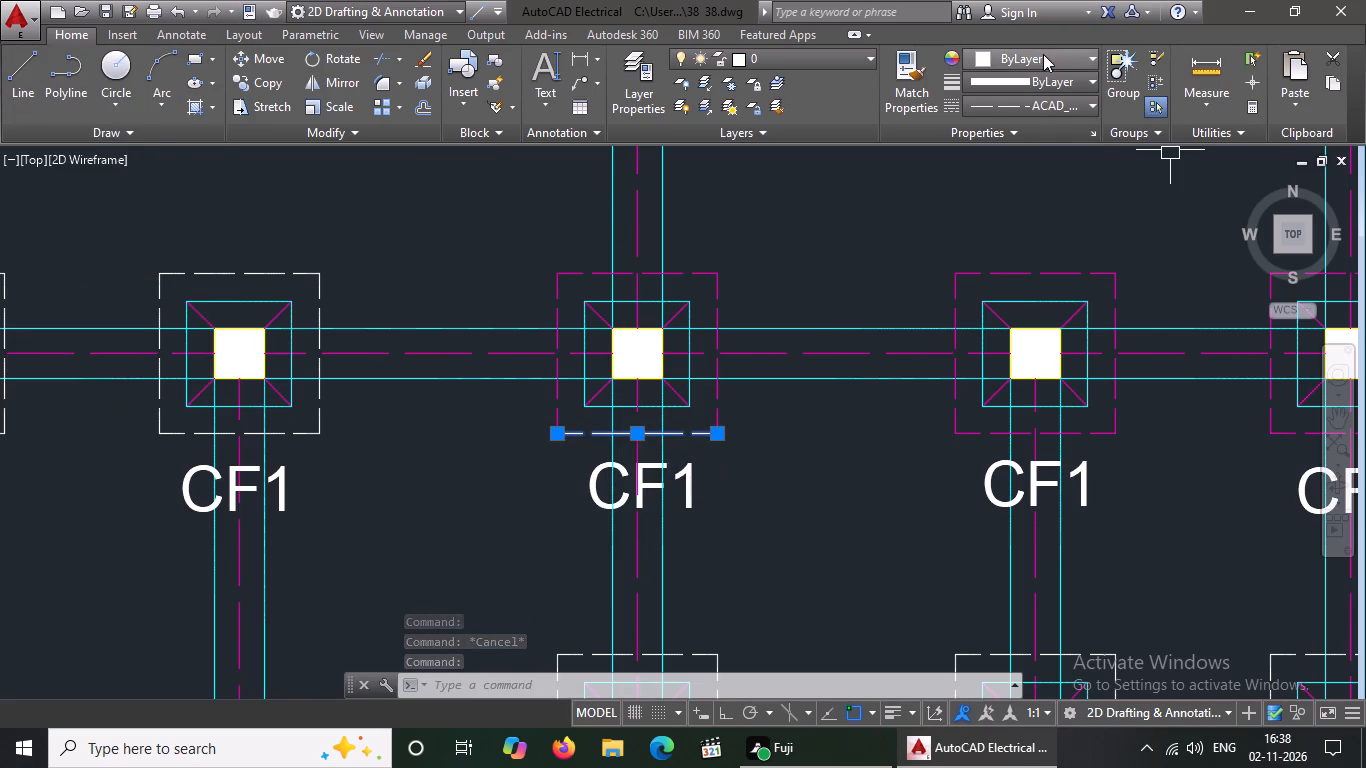
click(1043, 54)
click(975, 297)
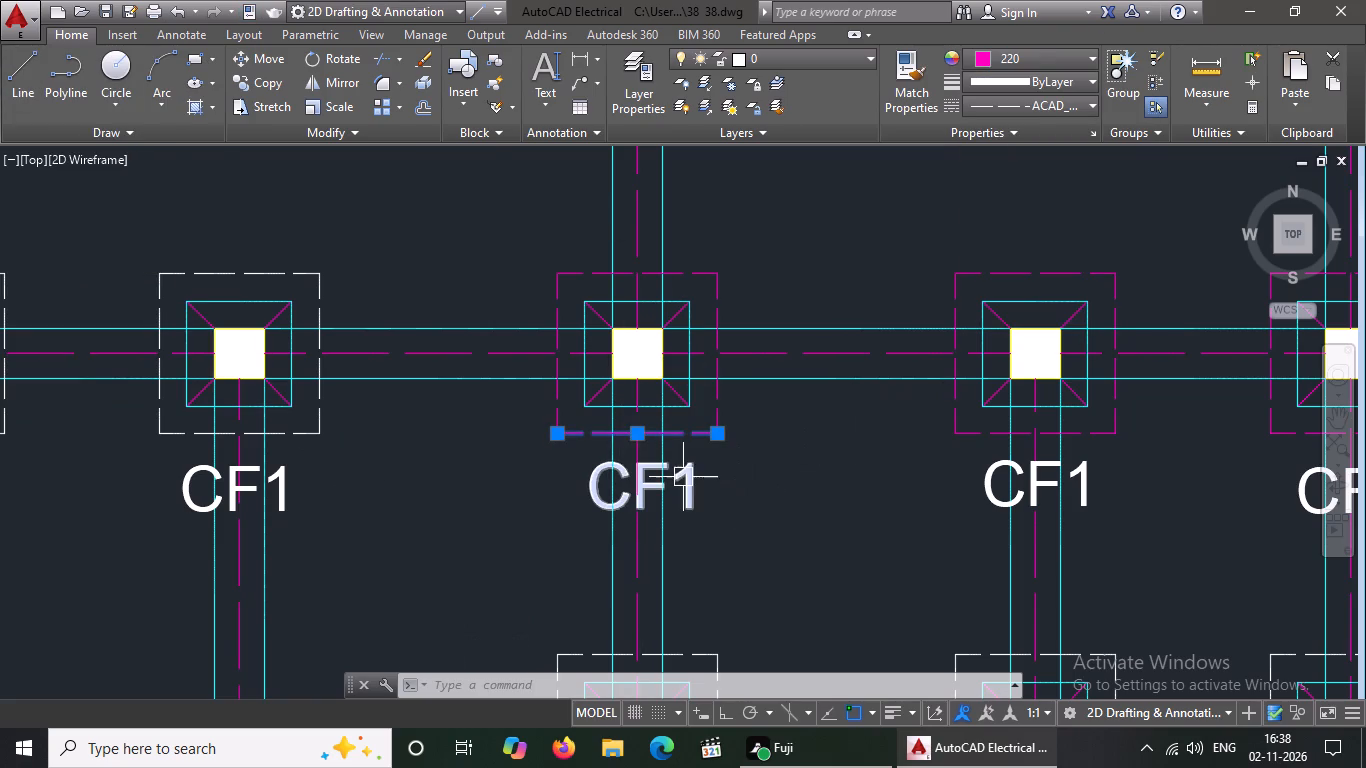
key(Escape)
Set the top and right dashed outline lines of the fourth CF1 footing from the right in the second row to colour 220.
click(277, 266)
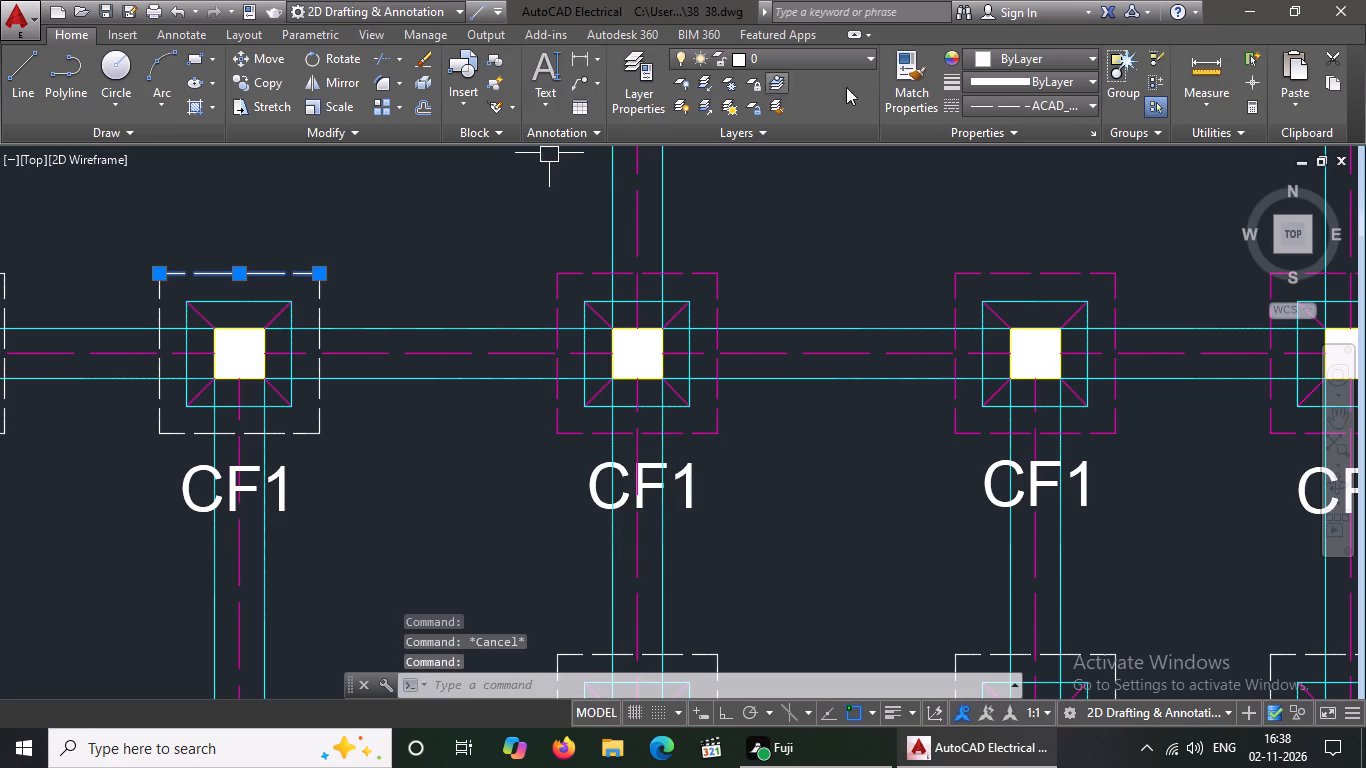
click(998, 56)
click(977, 302)
key(Escape)
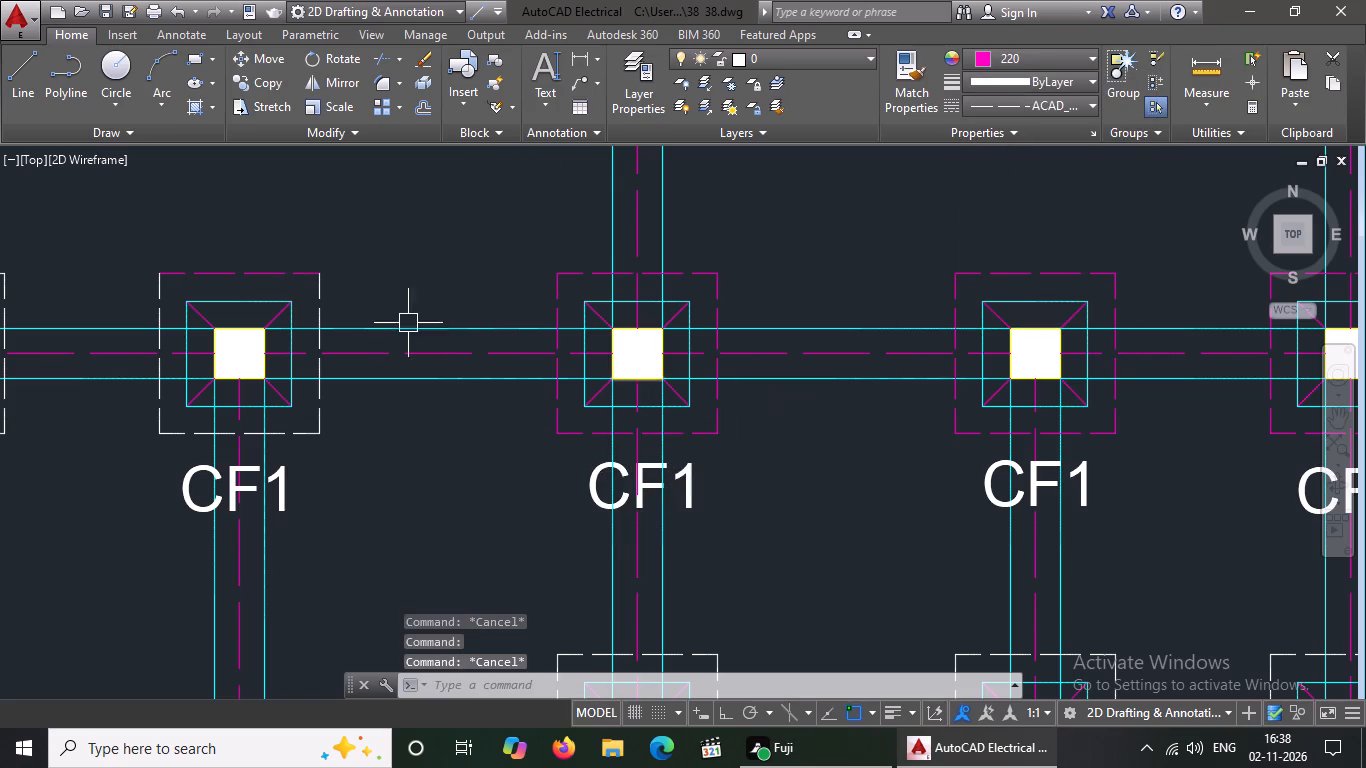
click(330, 291)
click(309, 300)
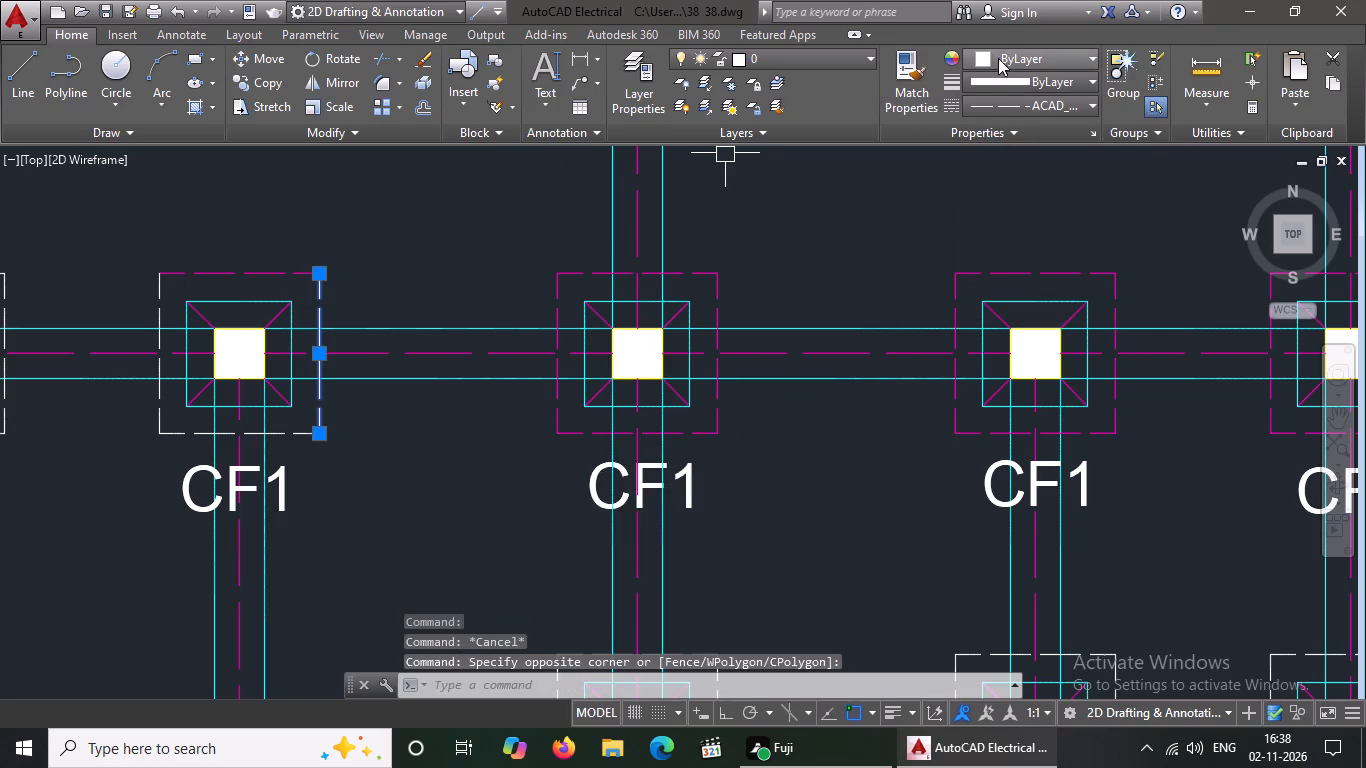
click(999, 56)
click(975, 307)
key(Escape)
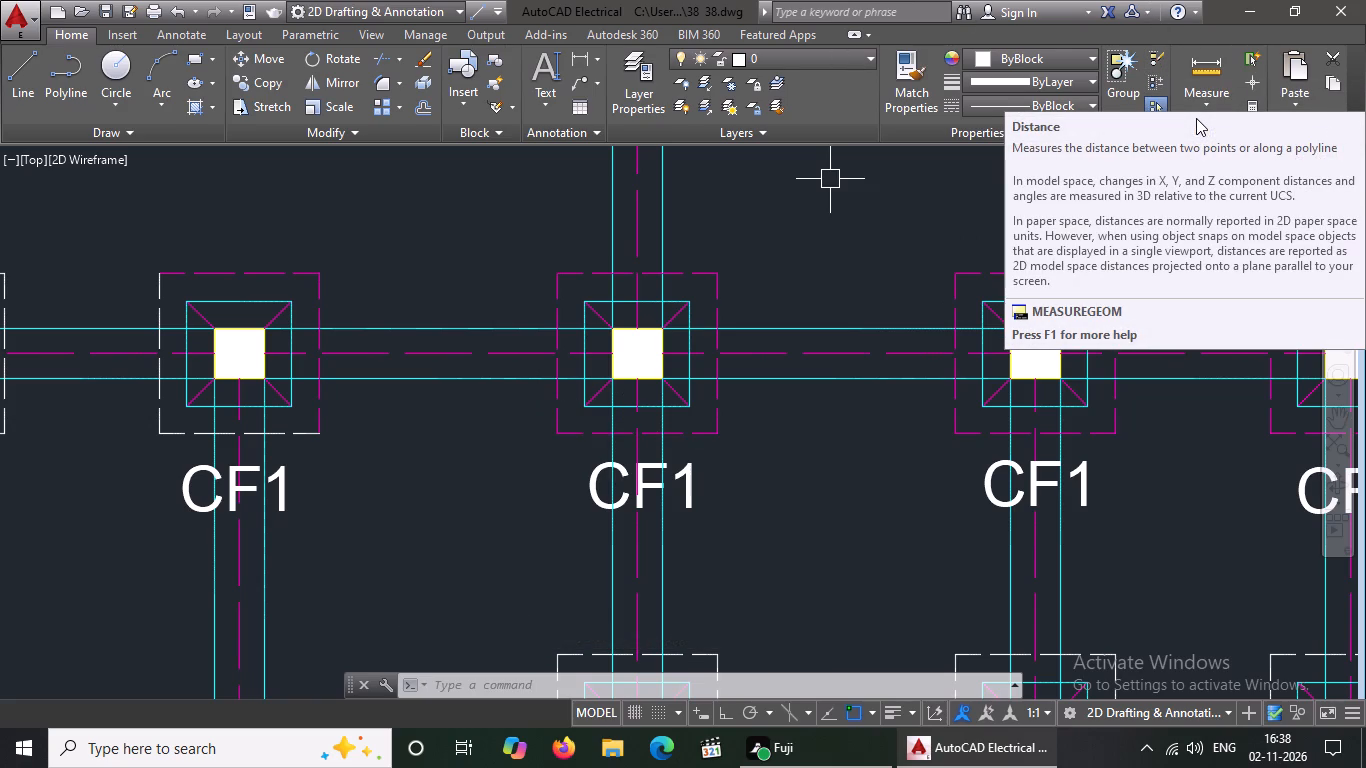
Set the bottom and left dashed outline lines of the fourth CF1 footing from the right in the second row to colour 220.
click(293, 424)
click(303, 433)
click(299, 443)
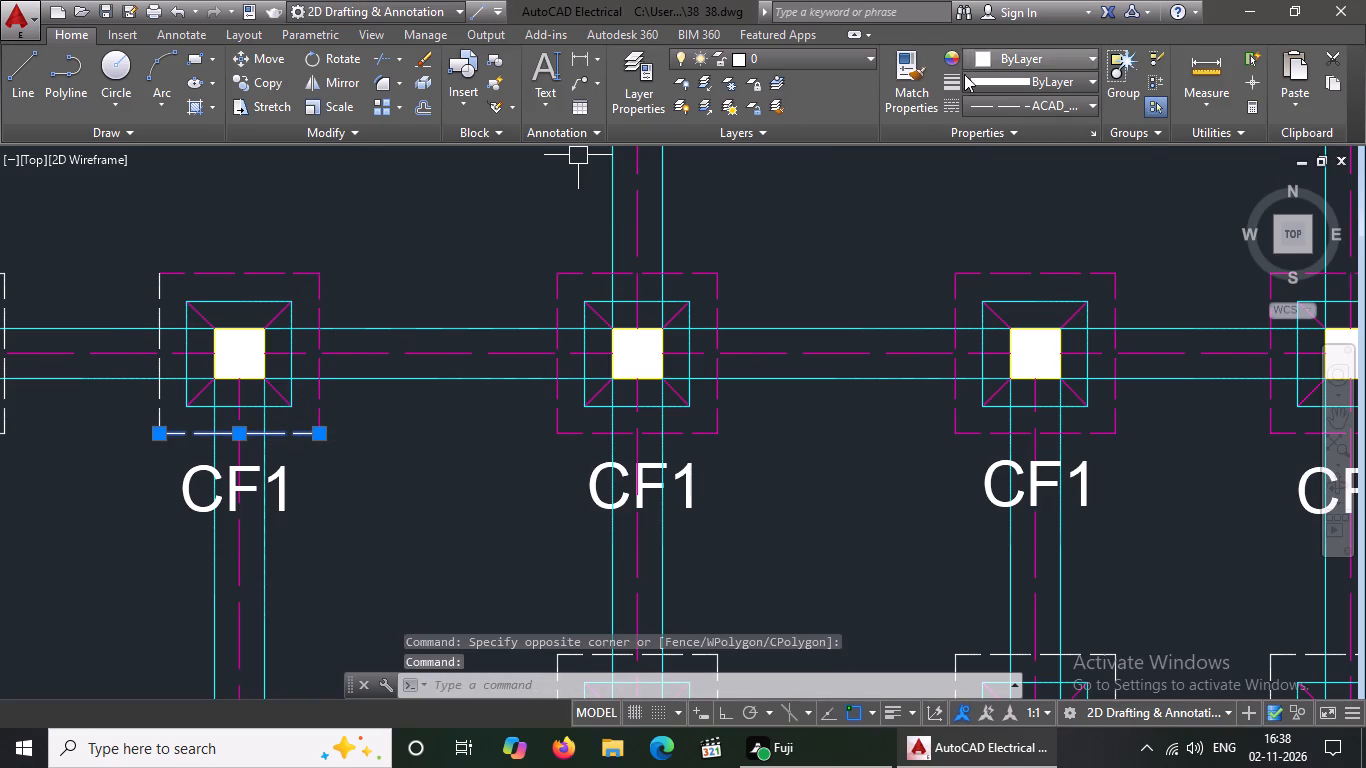
click(1006, 57)
click(975, 307)
key(Escape)
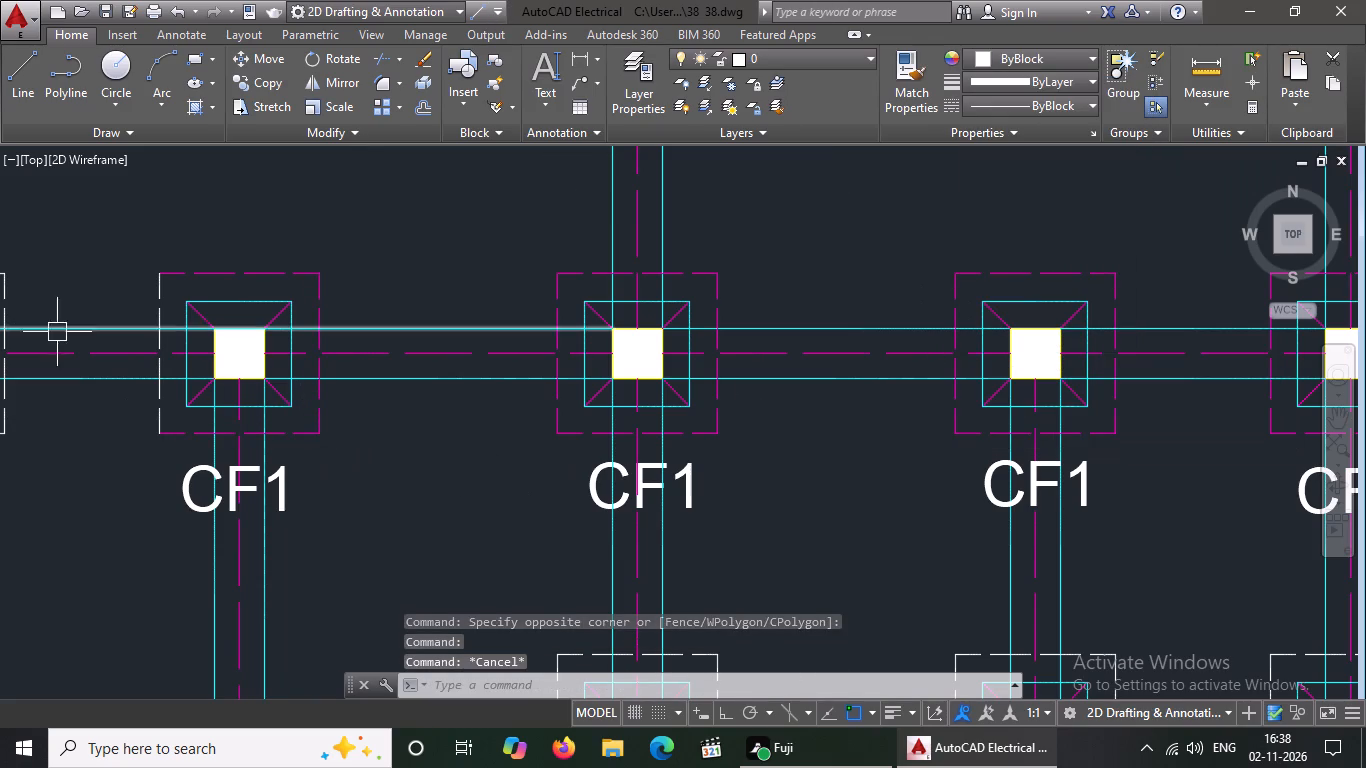
click(155, 408)
click(1025, 55)
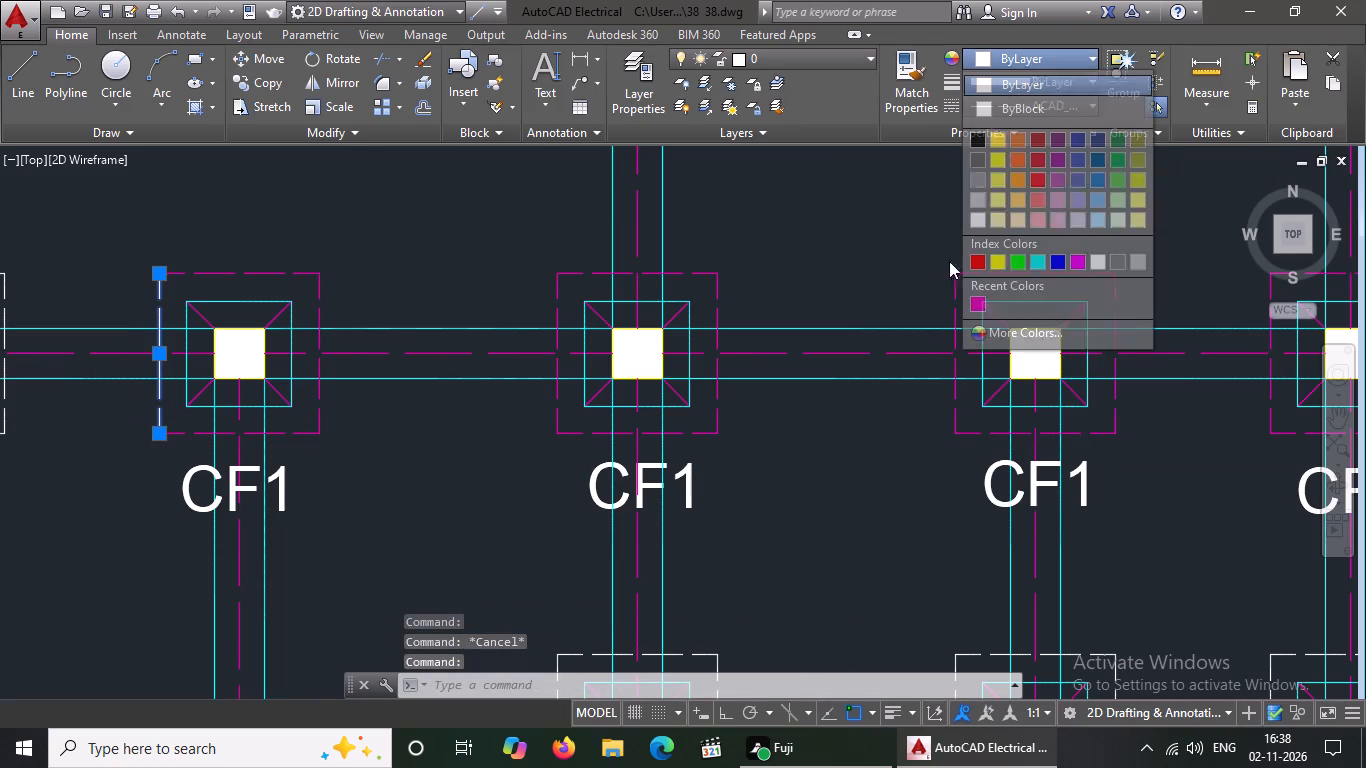
click(972, 301)
key(Escape)
Set the top and right dashed outline lines of the leftmost CF1 footing in the second row to magenta colour 220.
scroll(506, 320, down, 2)
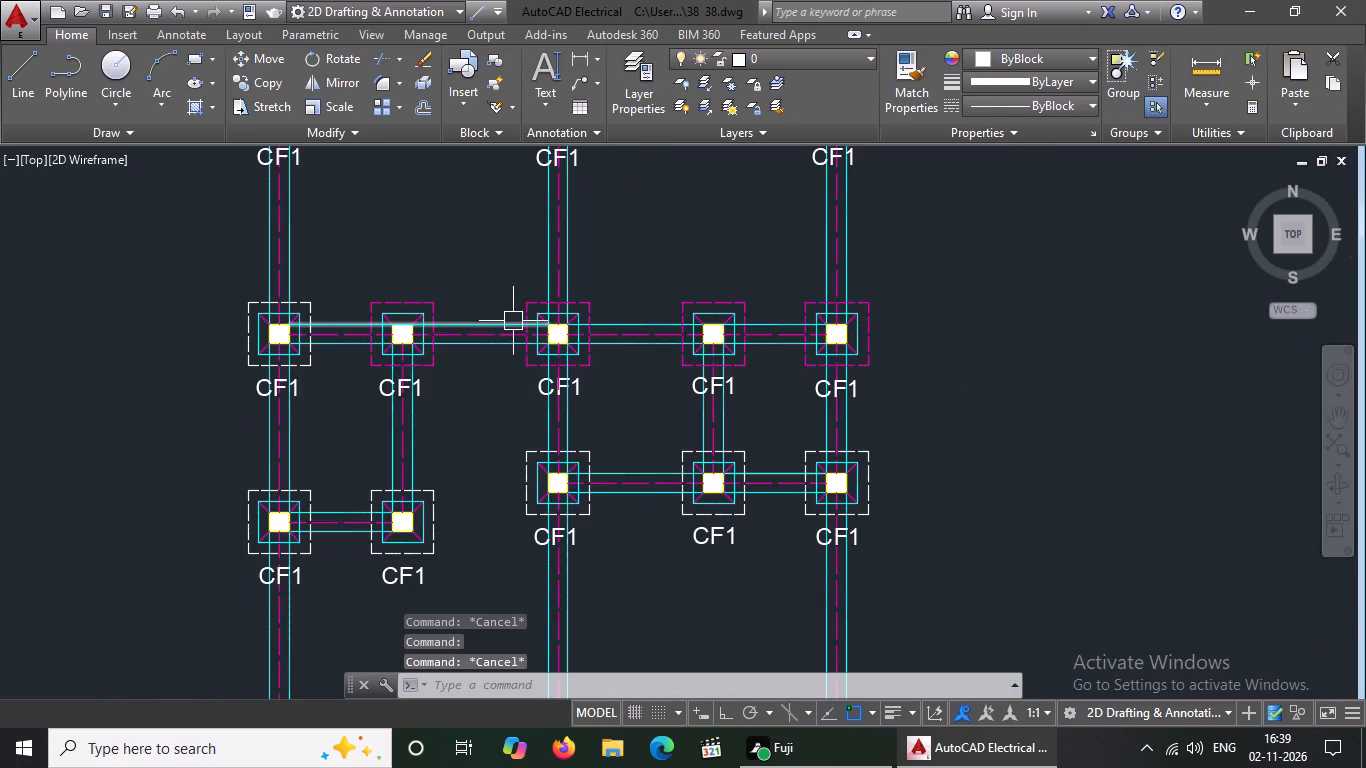
scroll(221, 289, up, 2)
click(297, 324)
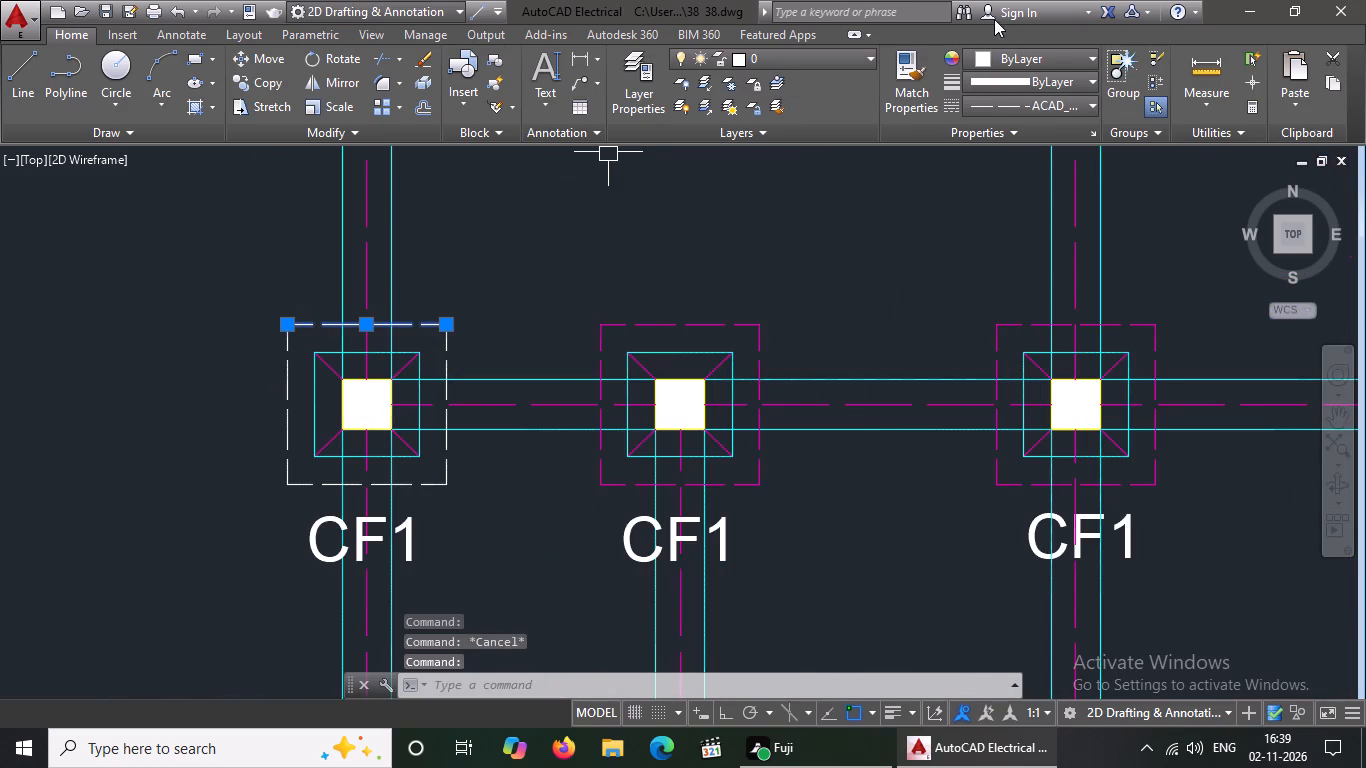
click(998, 56)
click(974, 295)
key(Escape)
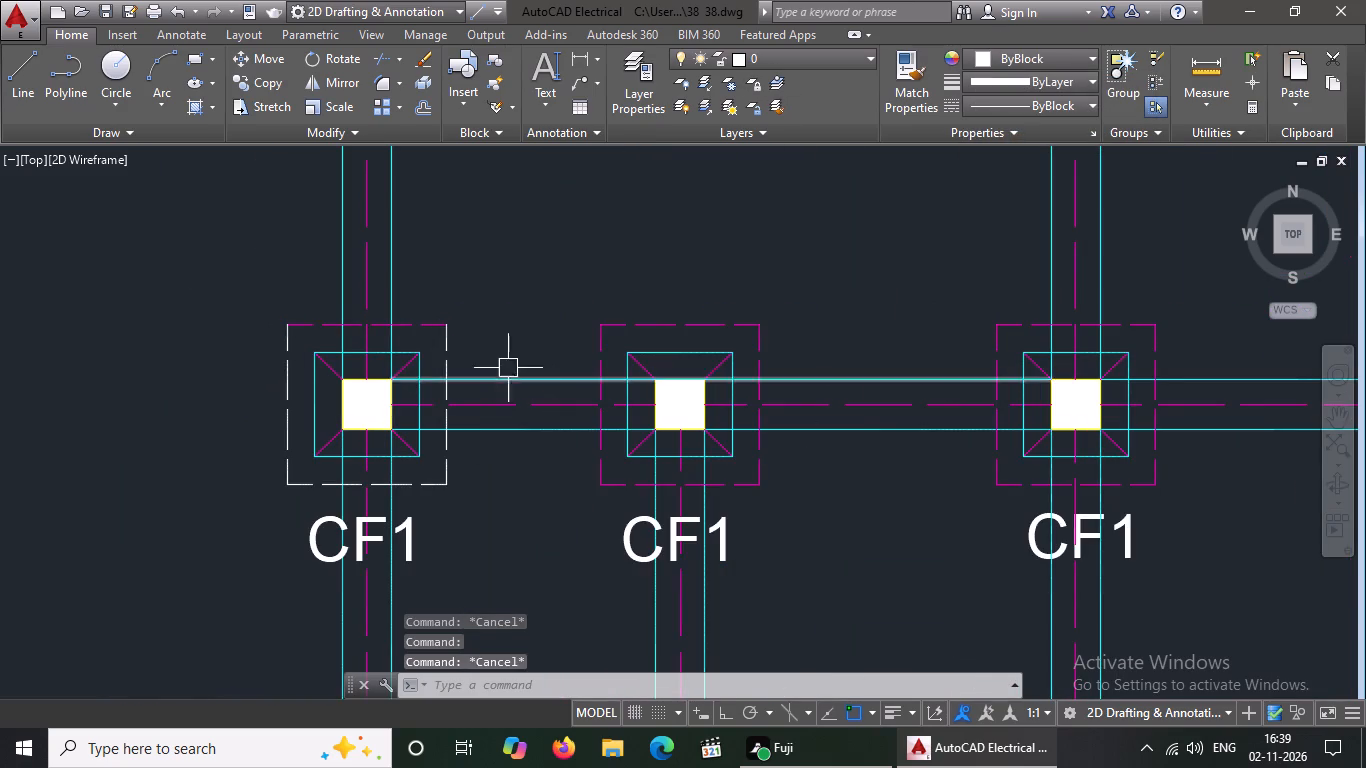
click(452, 358)
click(1009, 61)
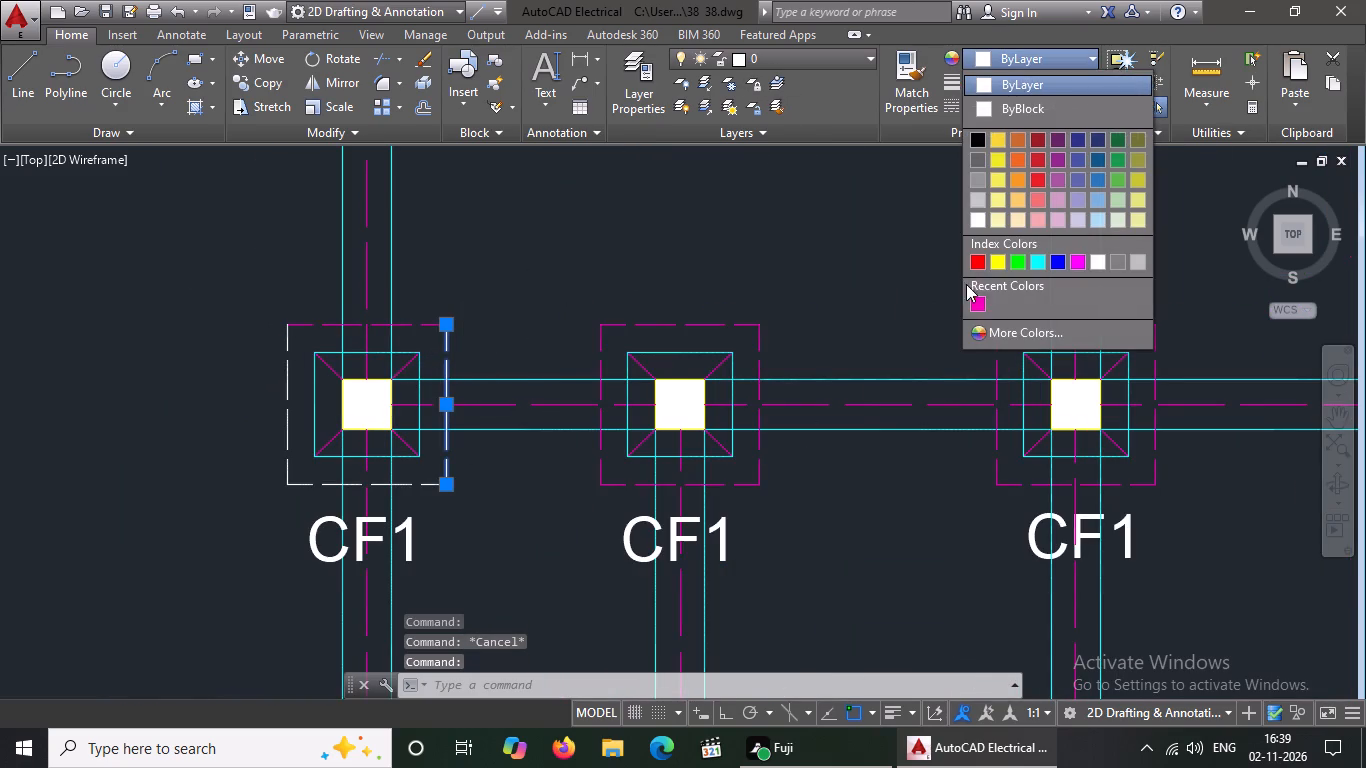
click(976, 298)
key(Escape)
Set the left and bottom dashed outline lines of the leftmost CF1 footing in the second row to magenta colour 220.
click(290, 392)
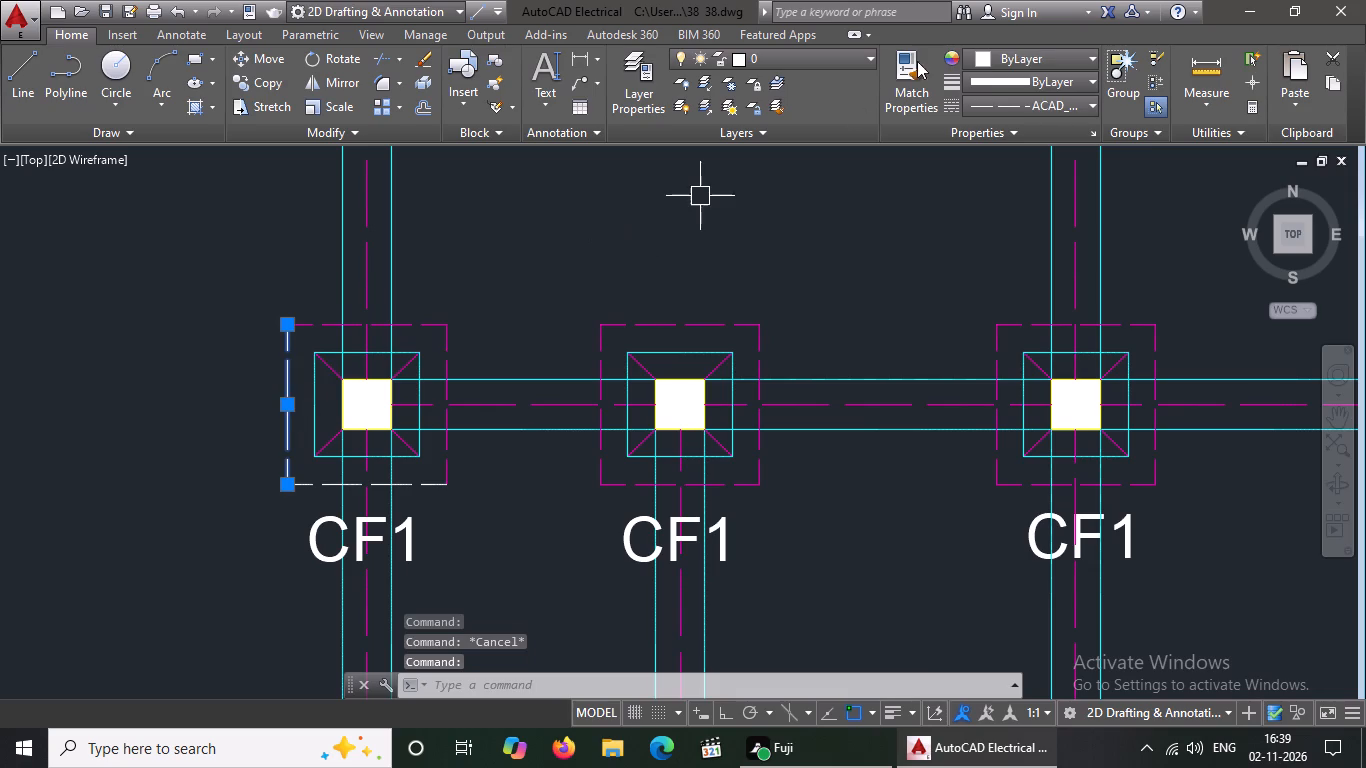
click(982, 63)
click(978, 306)
key(Escape)
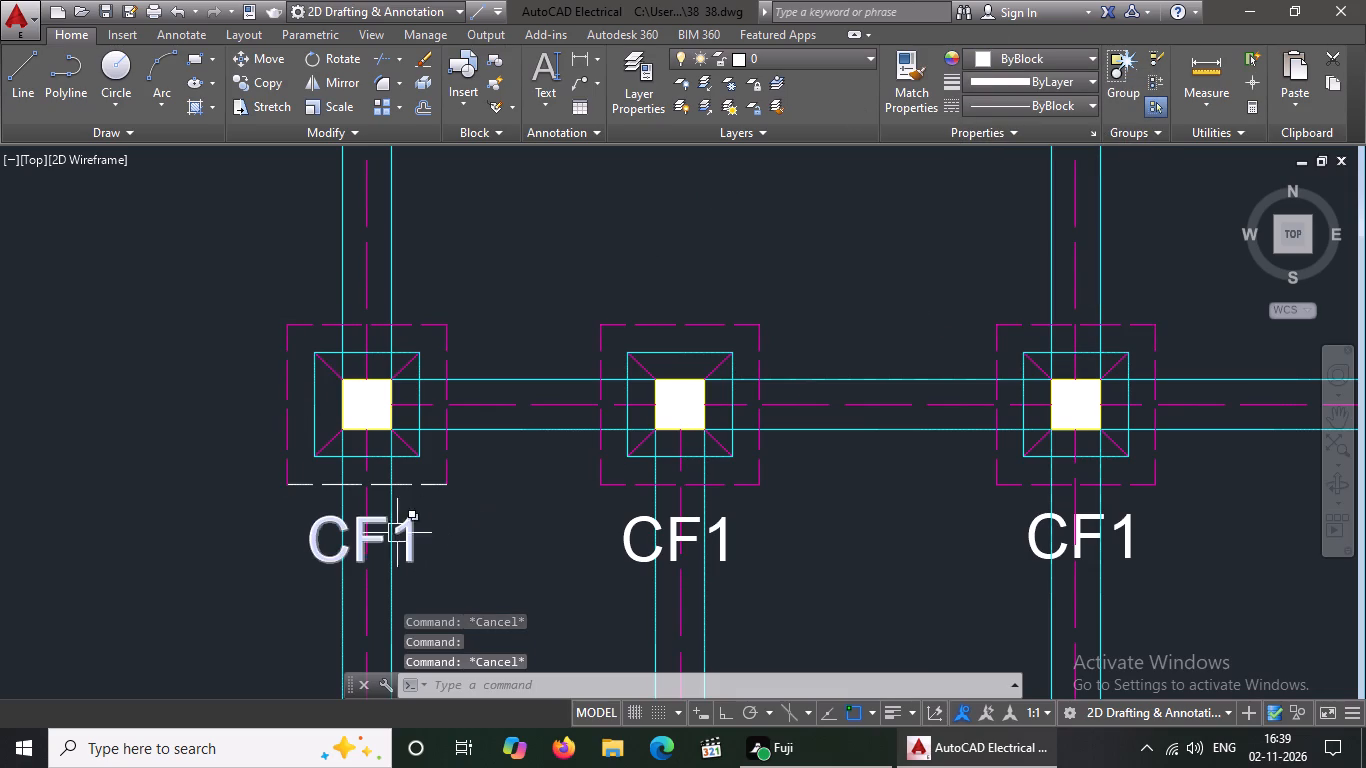
click(443, 484)
click(991, 60)
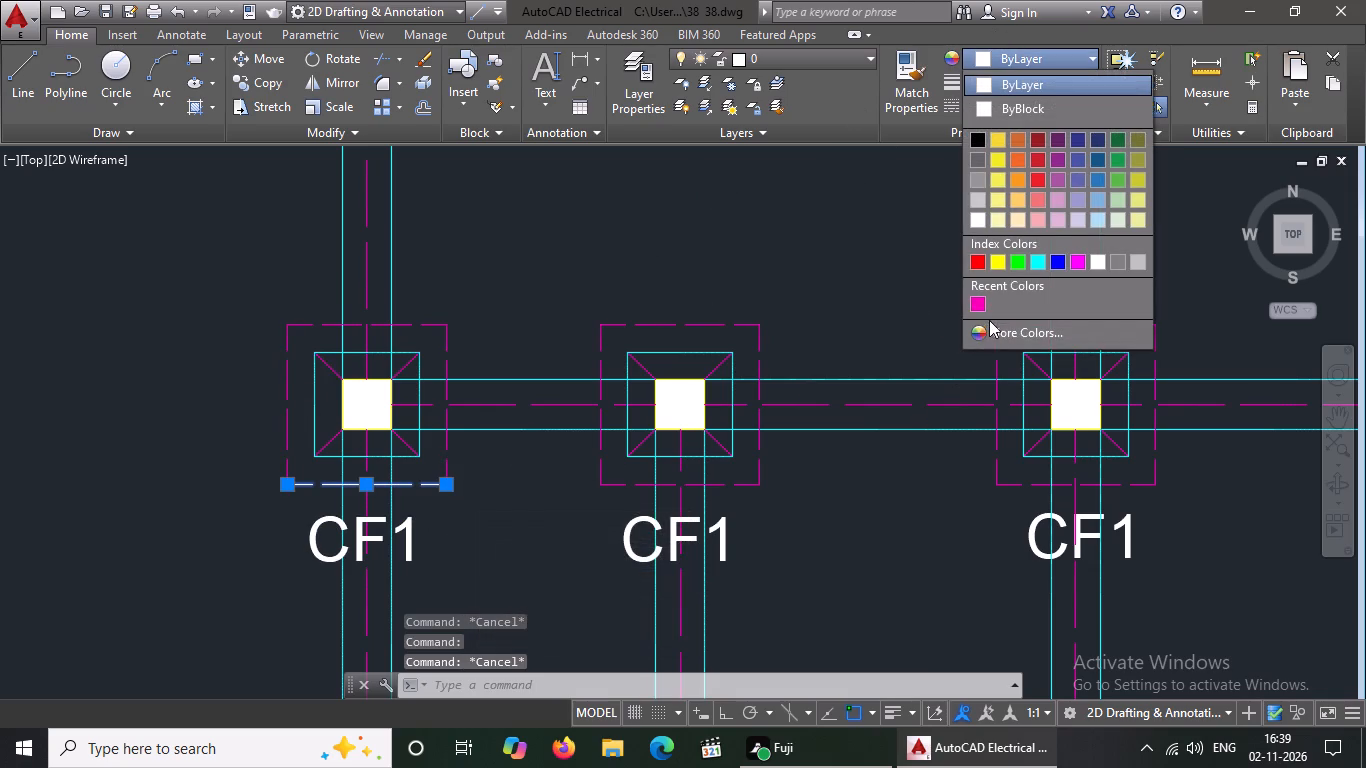
click(981, 299)
key(Escape)
Set the top and right dashed outline lines of the rightmost CF1 footing in the third row to magenta colour 220.
scroll(666, 324, down, 1)
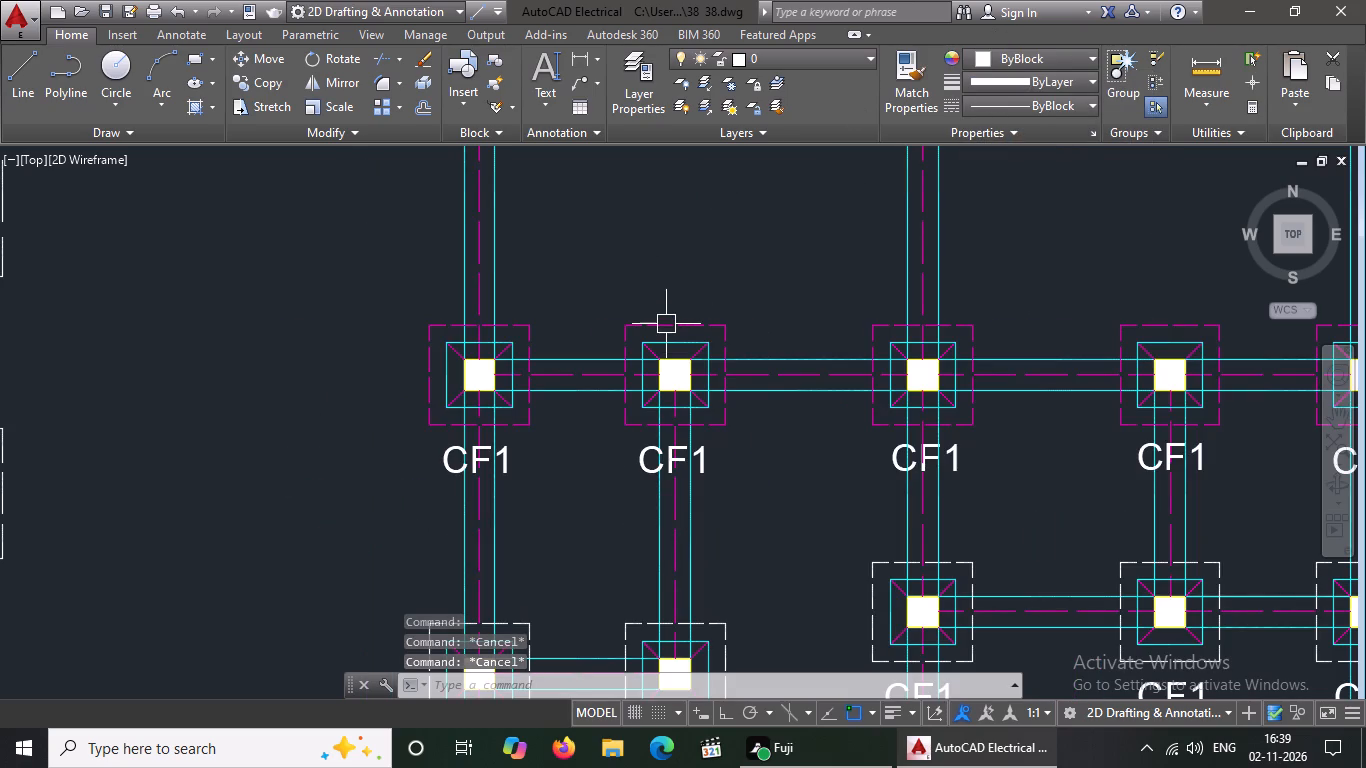
scroll(599, 322, down, 2)
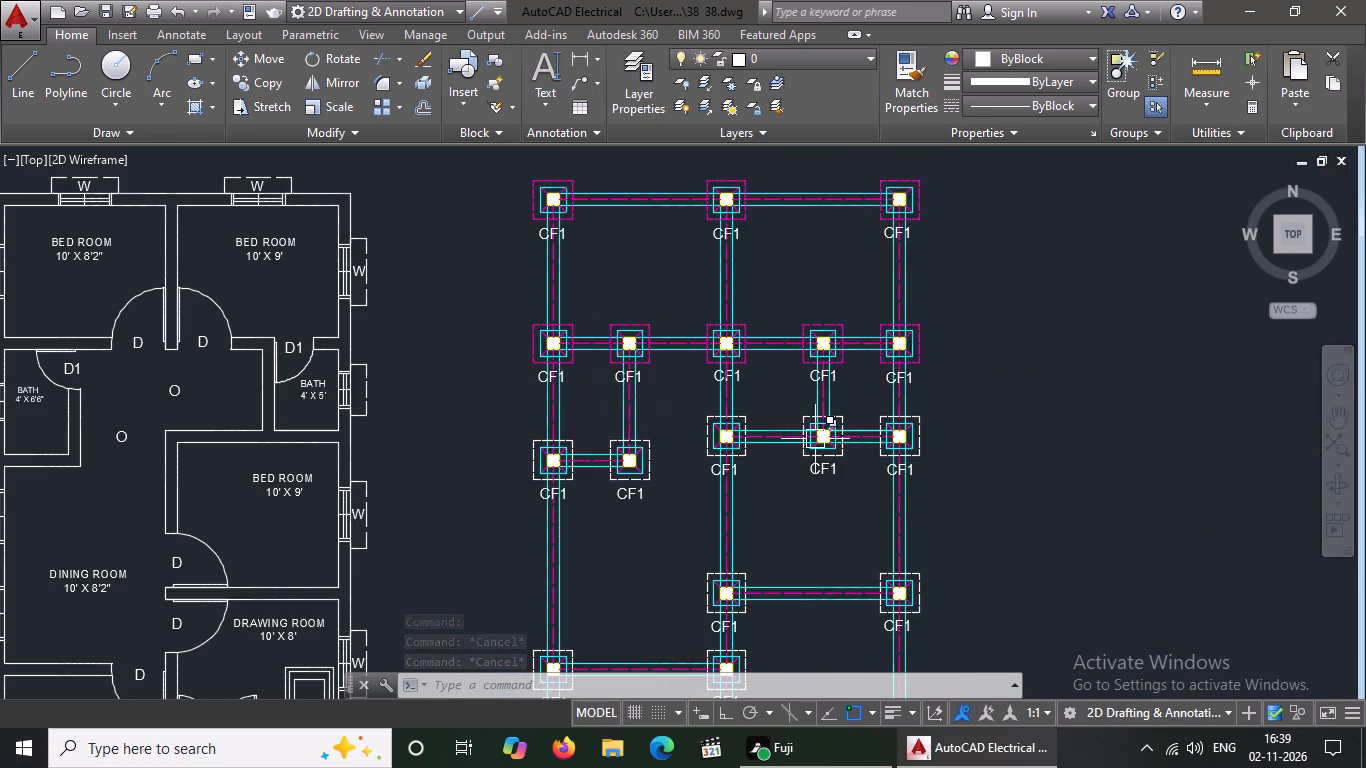
scroll(786, 446, up, 1)
scroll(987, 409, up, 2)
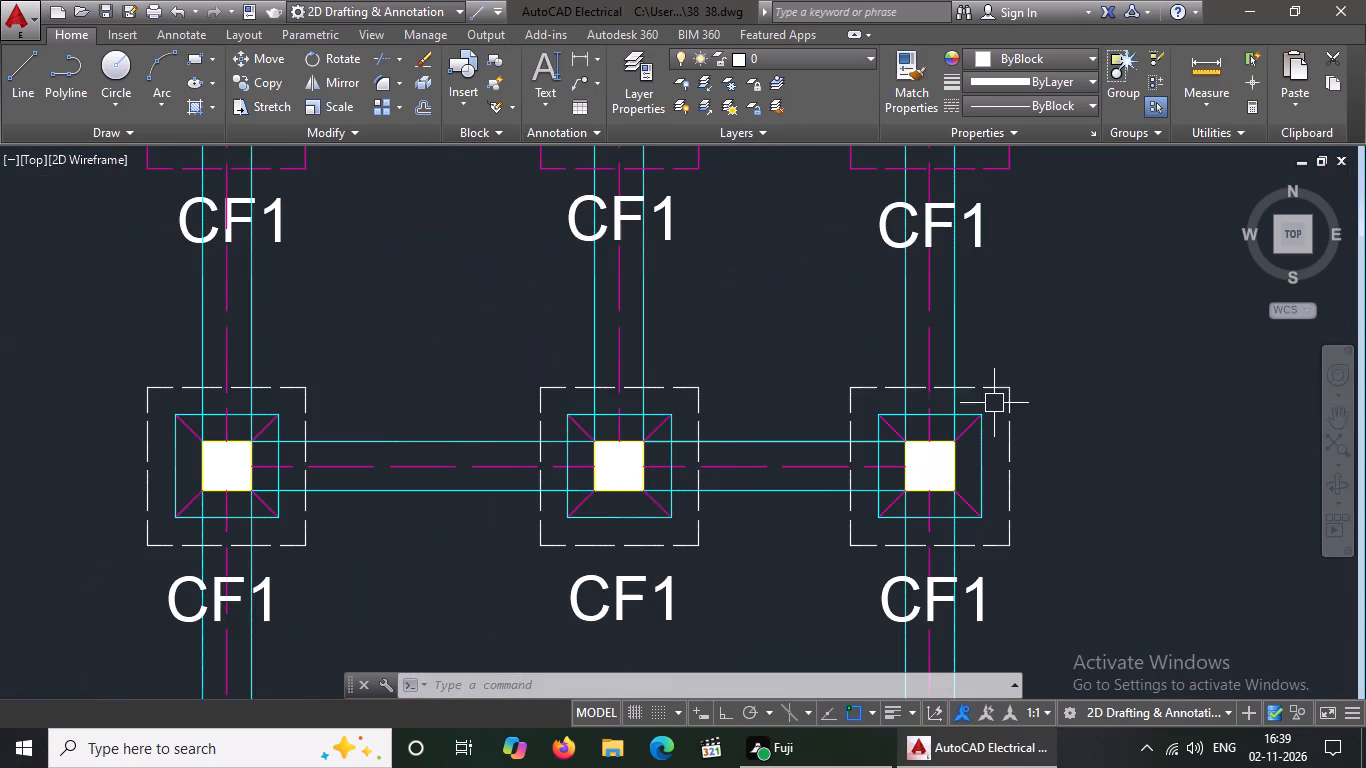
click(992, 388)
click(1022, 51)
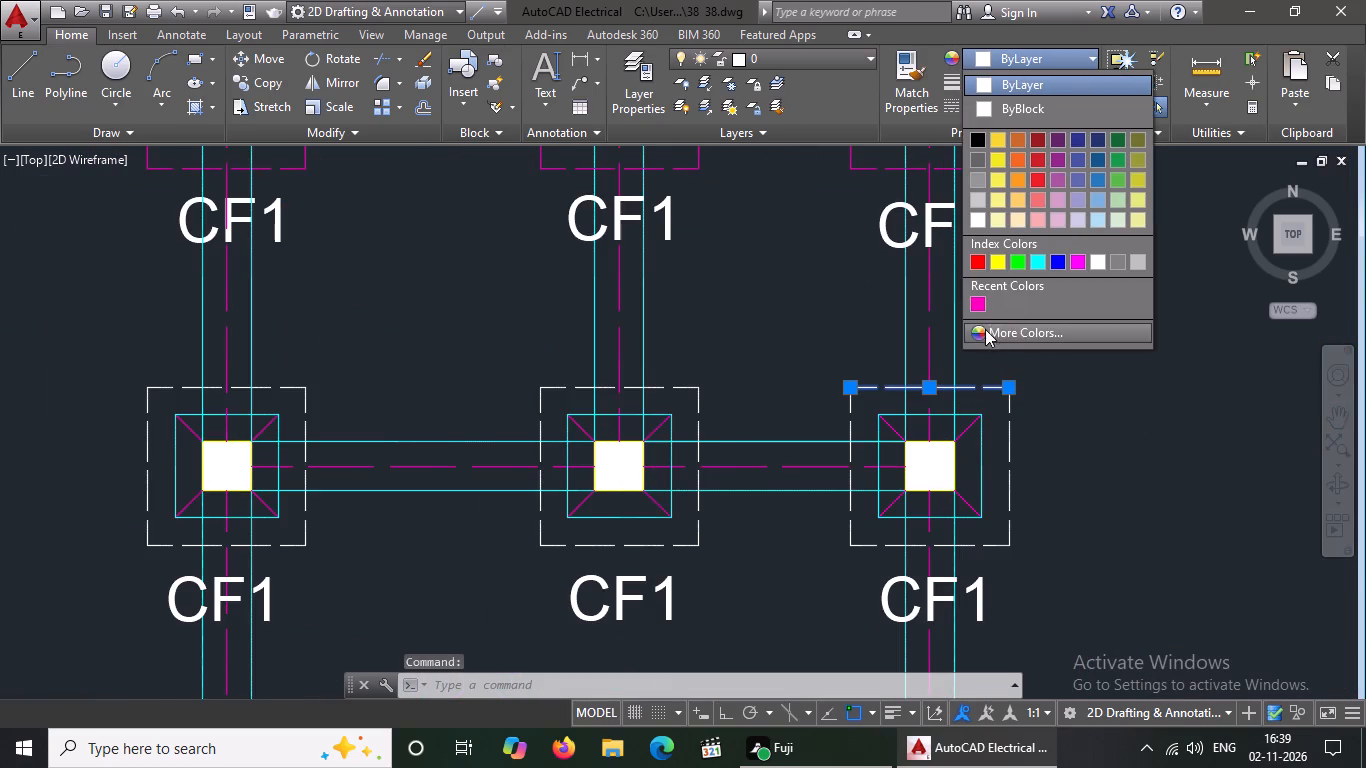
click(976, 298)
key(Escape)
click(1006, 425)
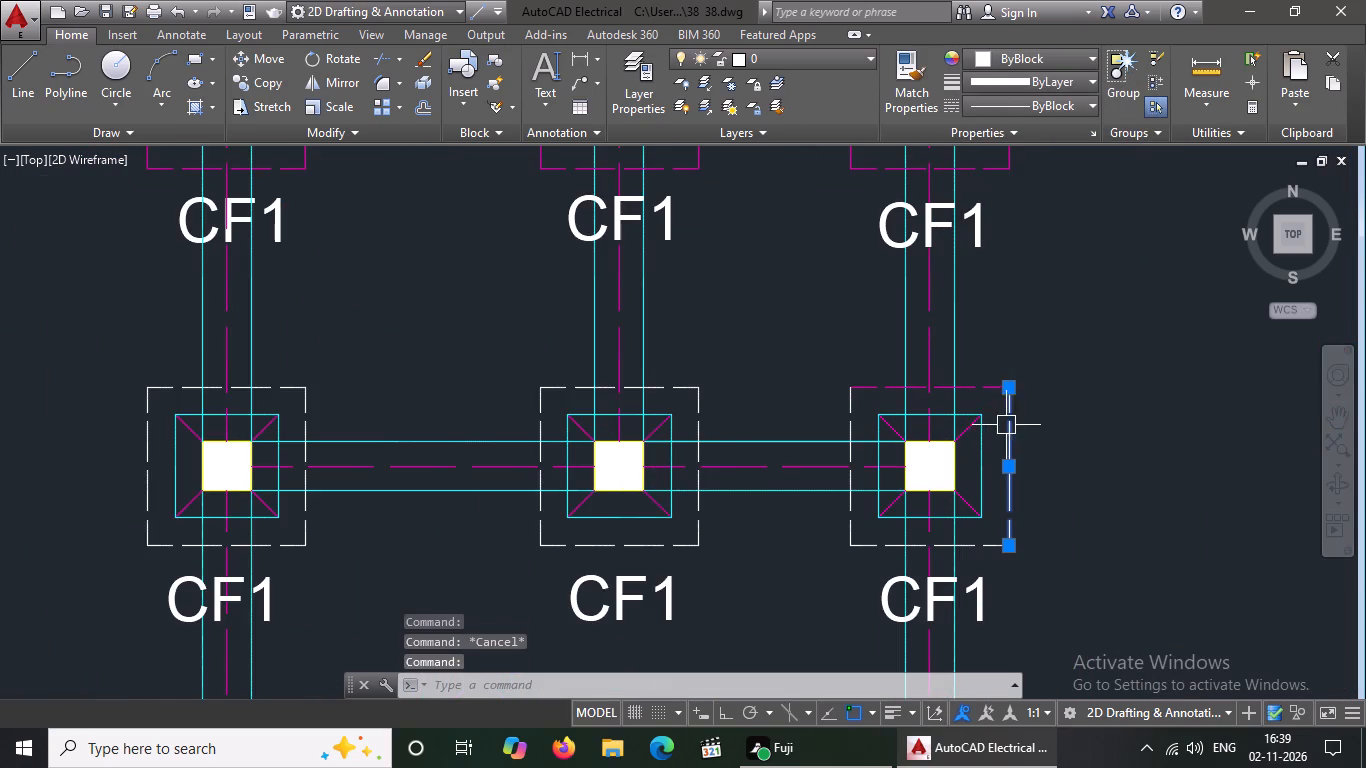
click(1019, 55)
click(981, 291)
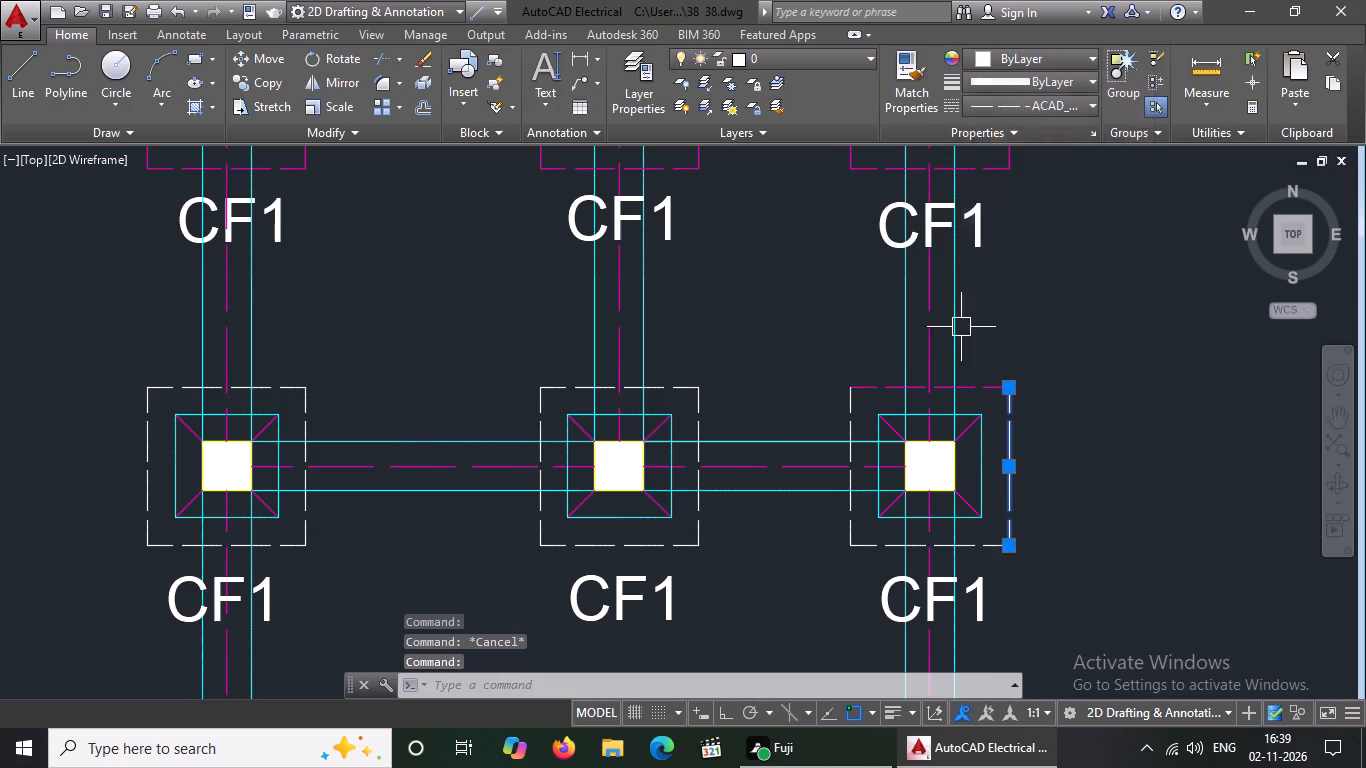
key(Escape)
click(1016, 417)
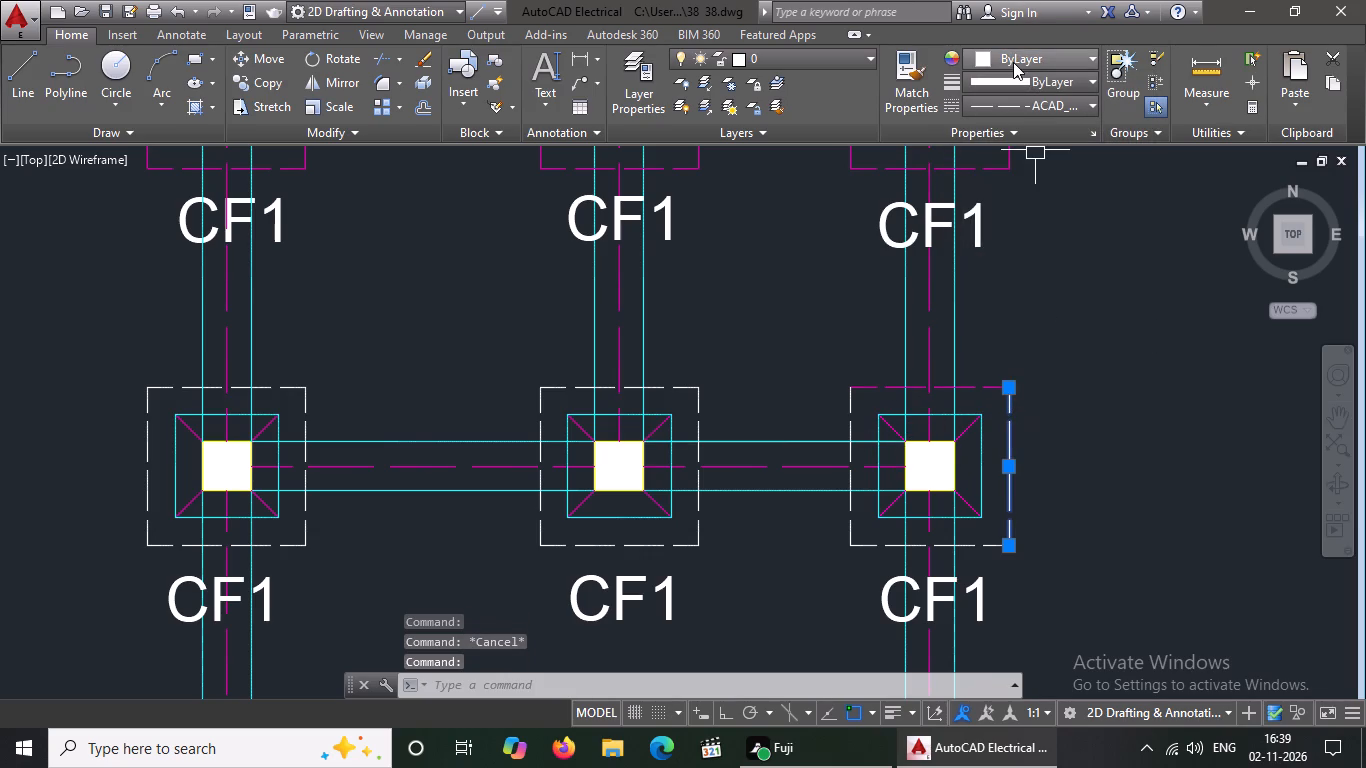
click(1013, 62)
click(977, 299)
key(Escape)
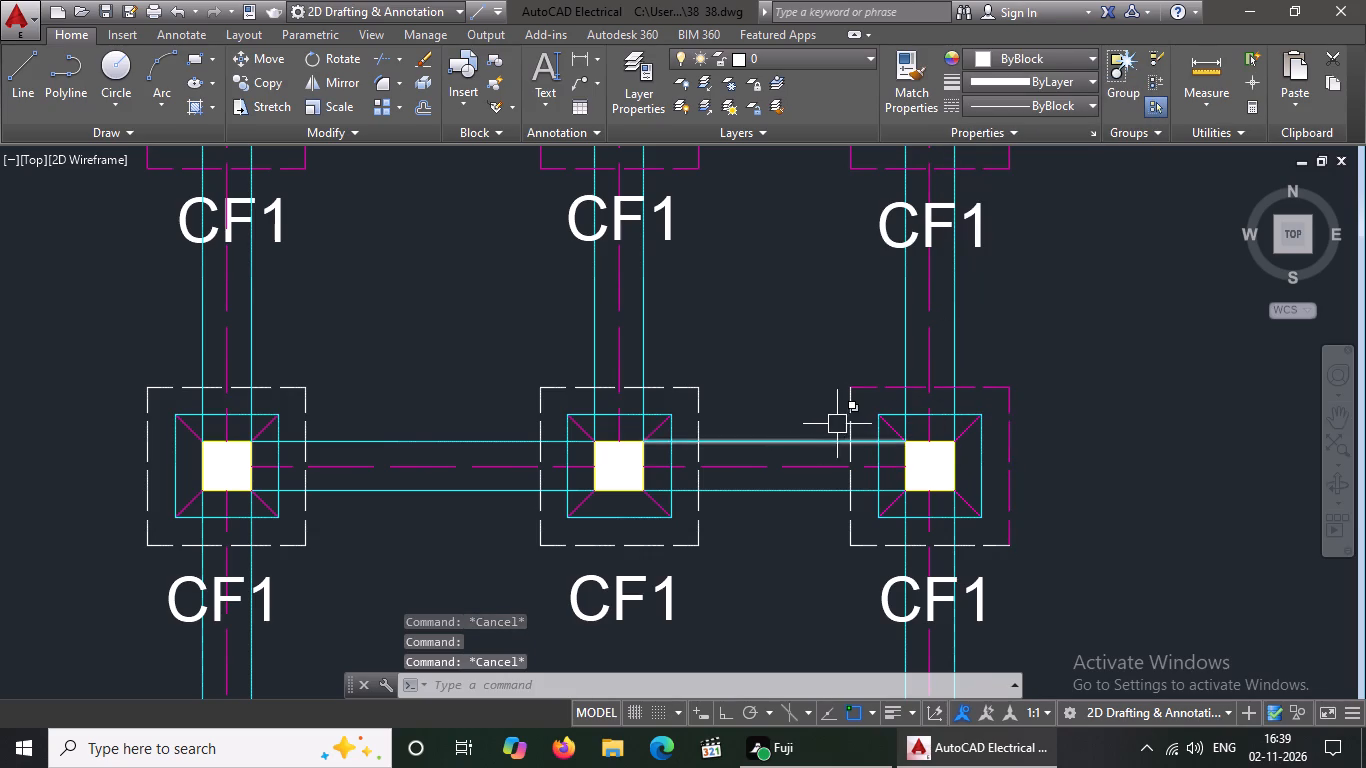
Set the left and bottom dashed outline lines of the rightmost CF1 footing in the third row to colour 220.
click(845, 417)
click(987, 57)
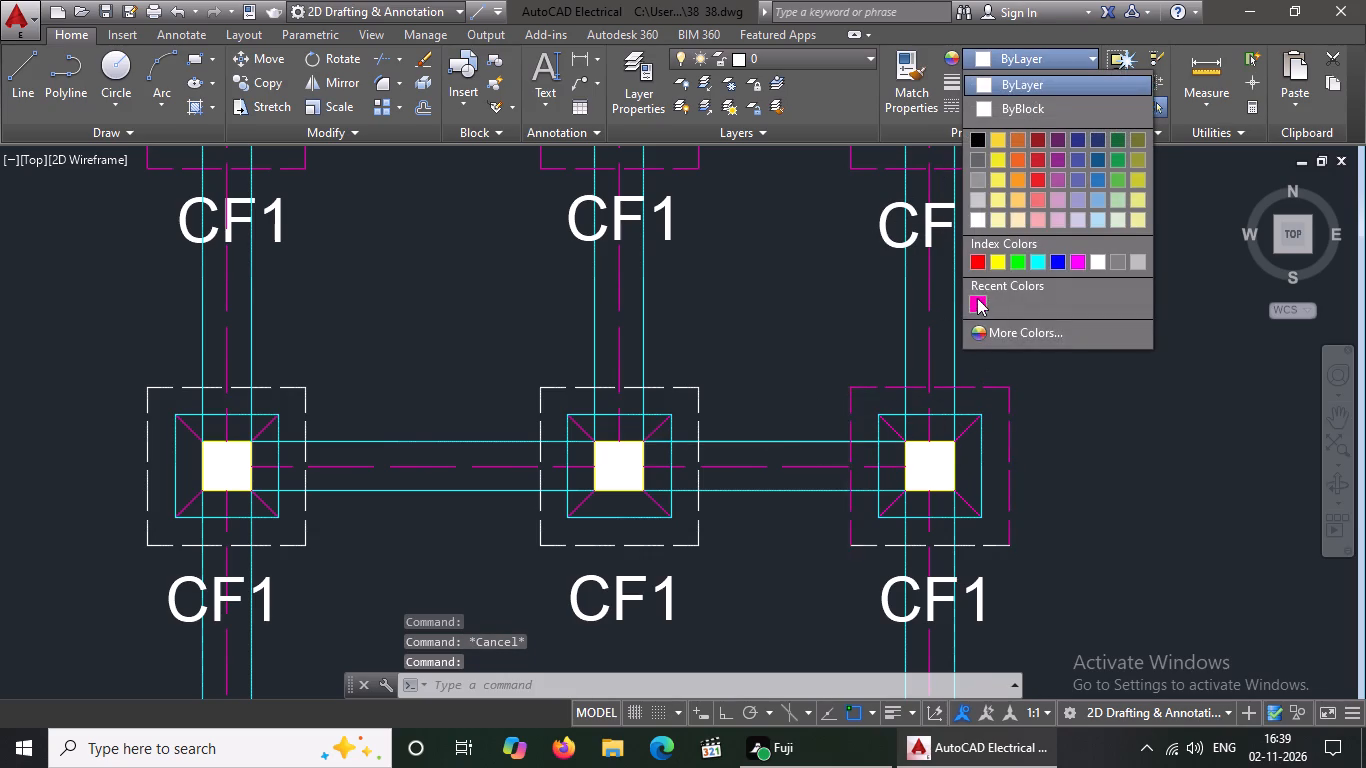
click(977, 298)
key(Escape)
click(876, 551)
click(1009, 55)
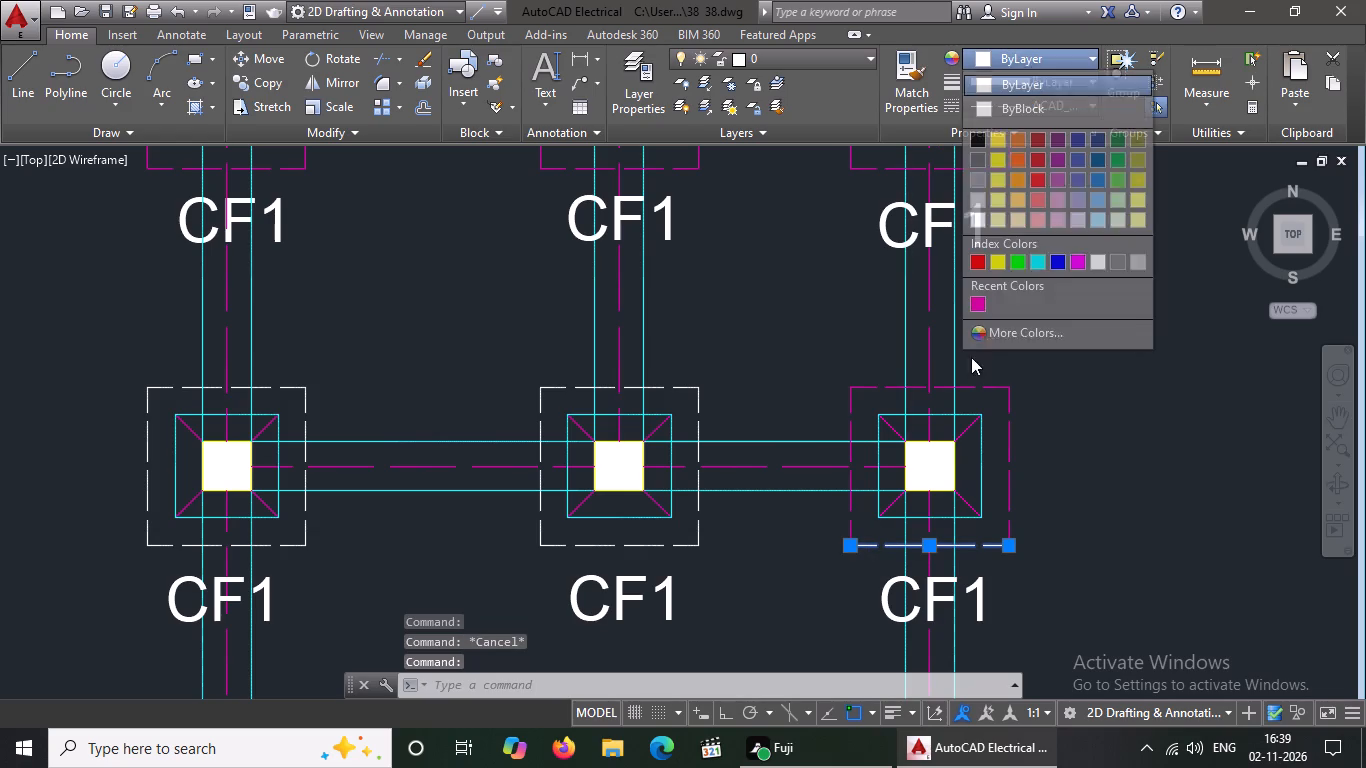
click(977, 298)
key(Escape)
key(Escape)
Set the top and right dashed outline lines of the second CF1 footing from the right in the third row to colour 220.
click(681, 379)
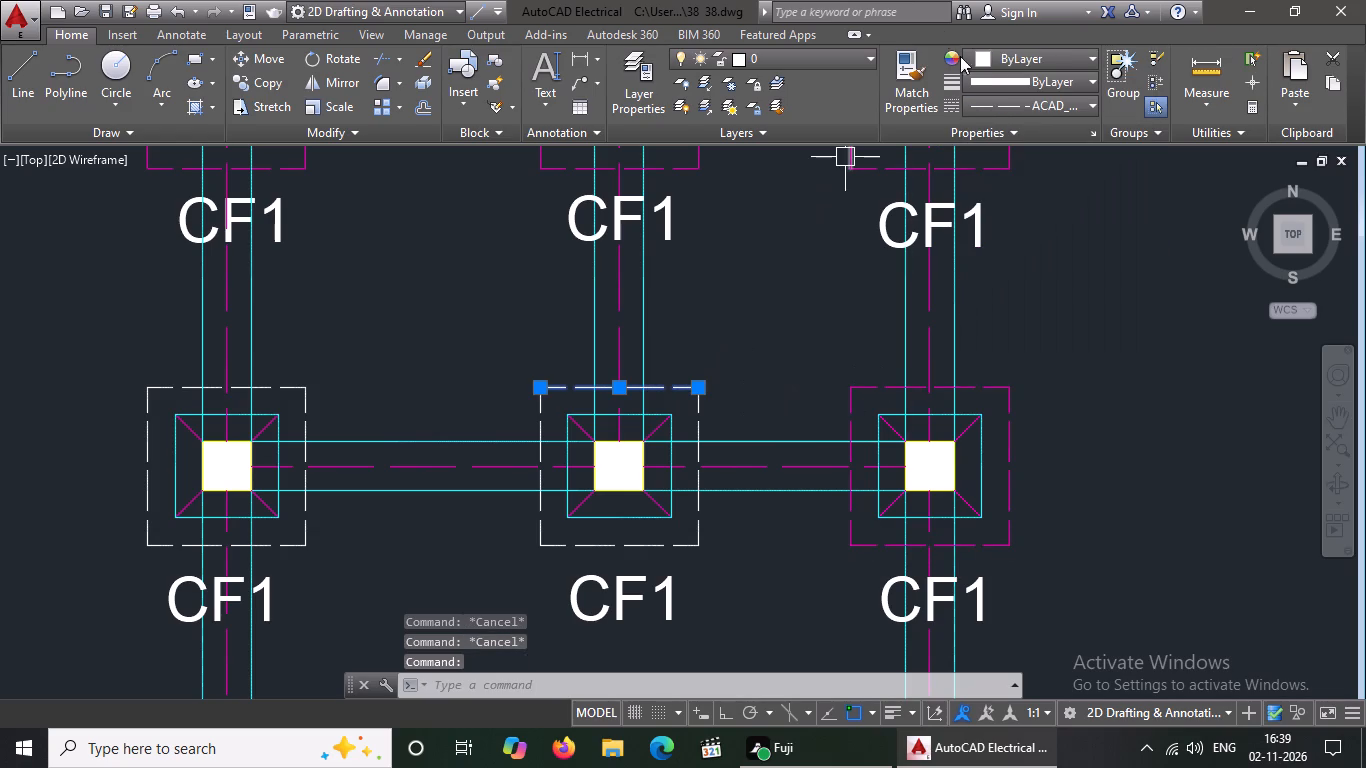
click(984, 58)
click(977, 301)
key(Escape)
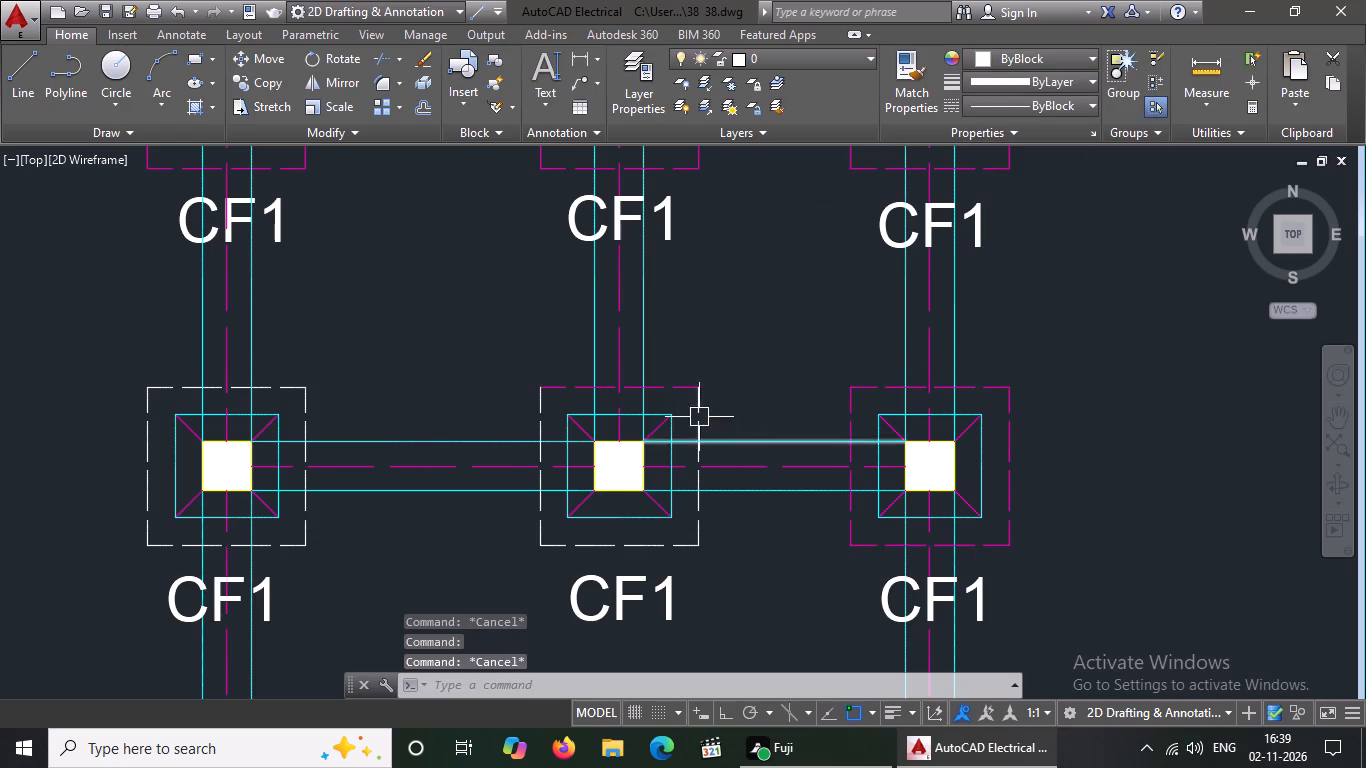
click(695, 411)
click(1001, 51)
click(974, 300)
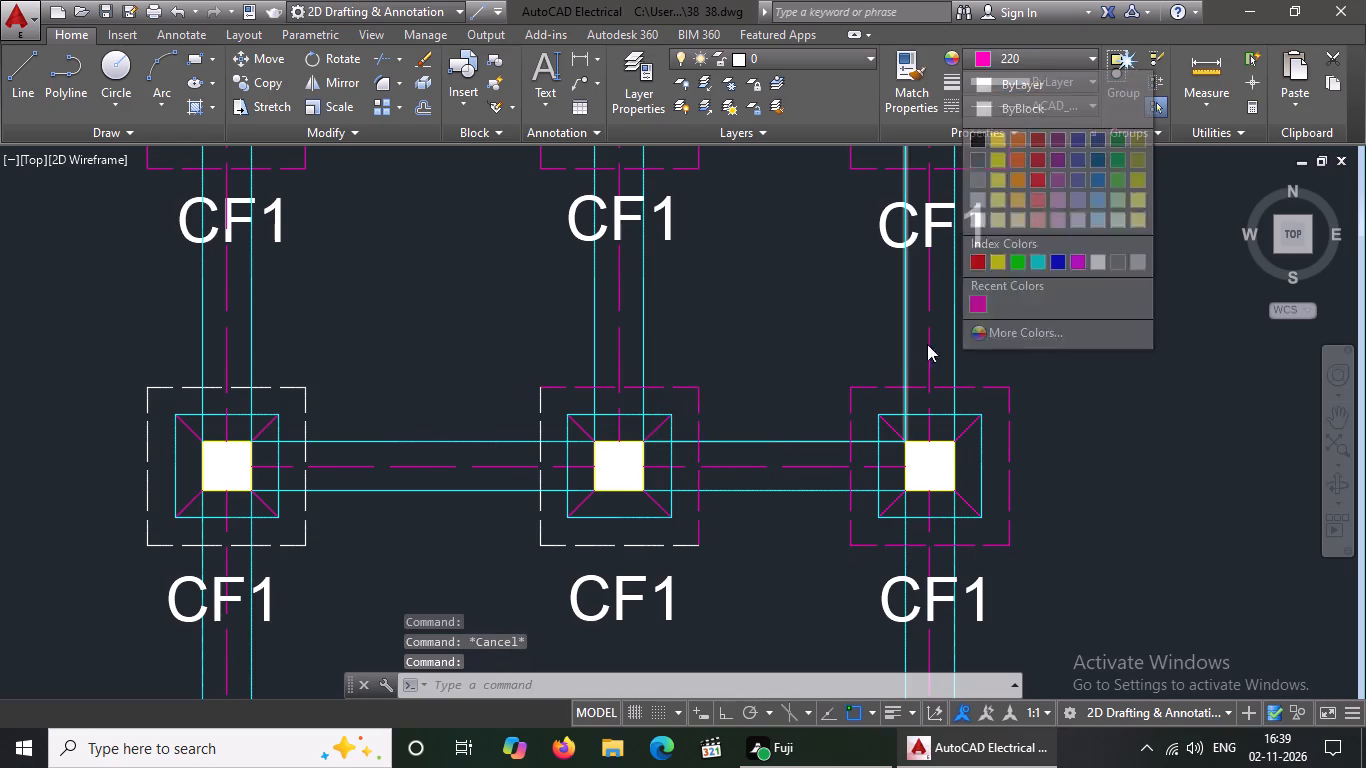
key(Escape)
Set the left and bottom dashed outline lines of the second CF1 footing from the right in the third row to colour 220.
click(544, 411)
click(1081, 57)
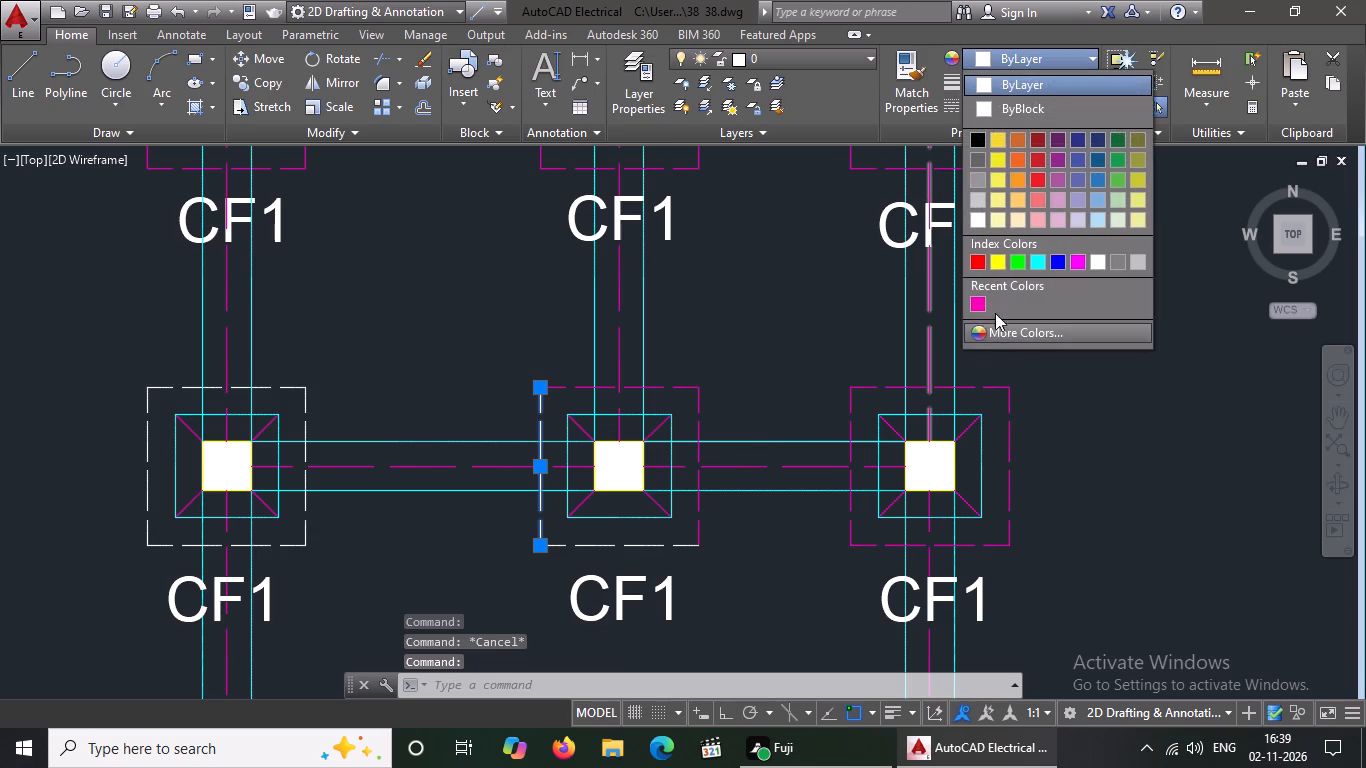
click(978, 300)
key(Escape)
click(624, 545)
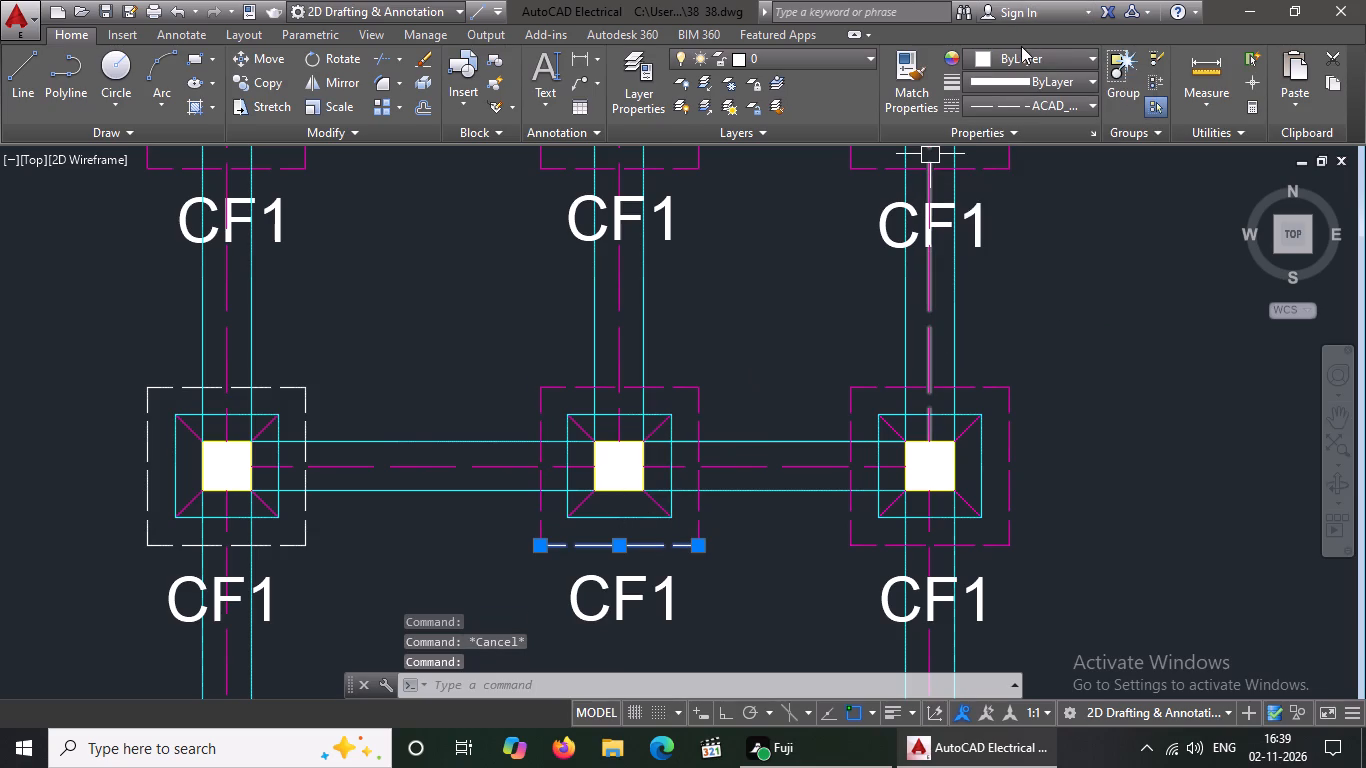
click(1022, 53)
click(978, 305)
key(Escape)
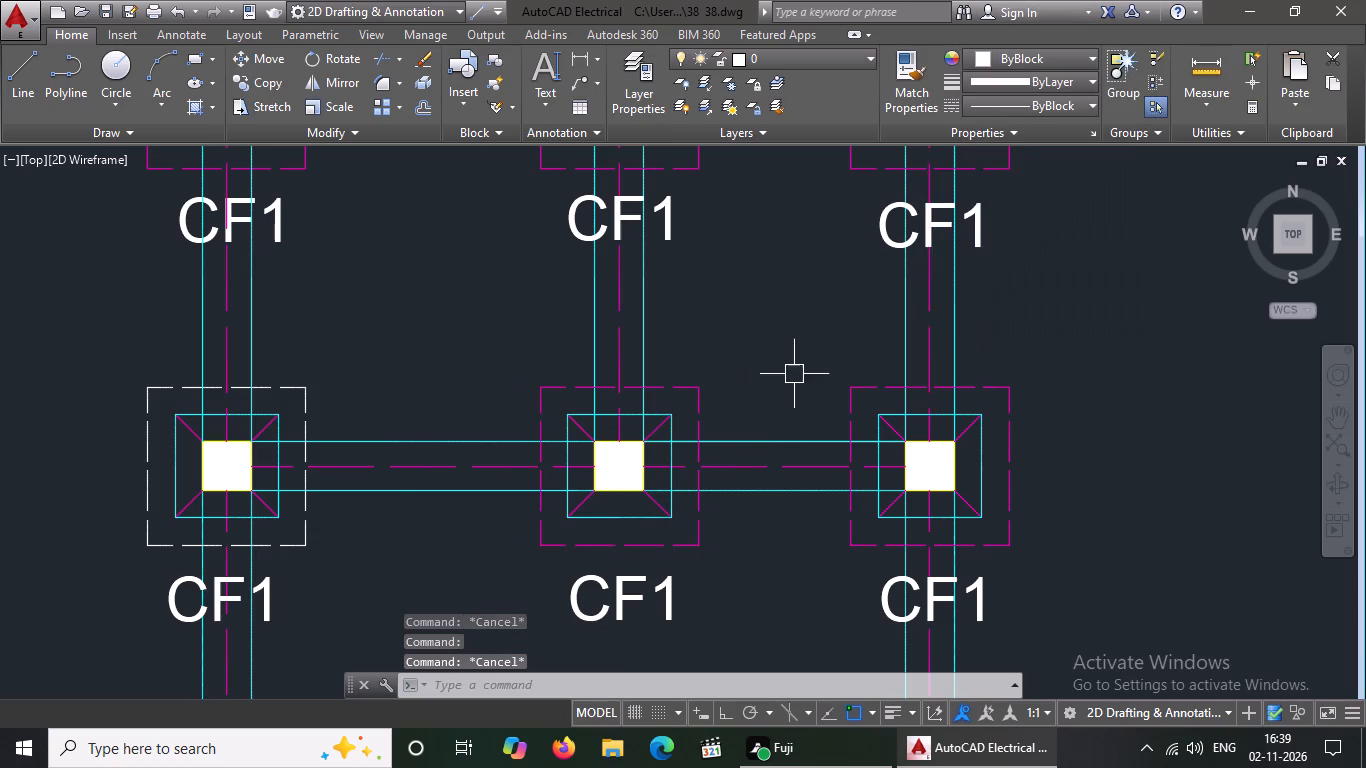
Set the top and right dashed outline lines of the third CF1 footing from the right in the third row to colour 220.
scroll(794, 374, down, 3)
scroll(629, 384, up, 2)
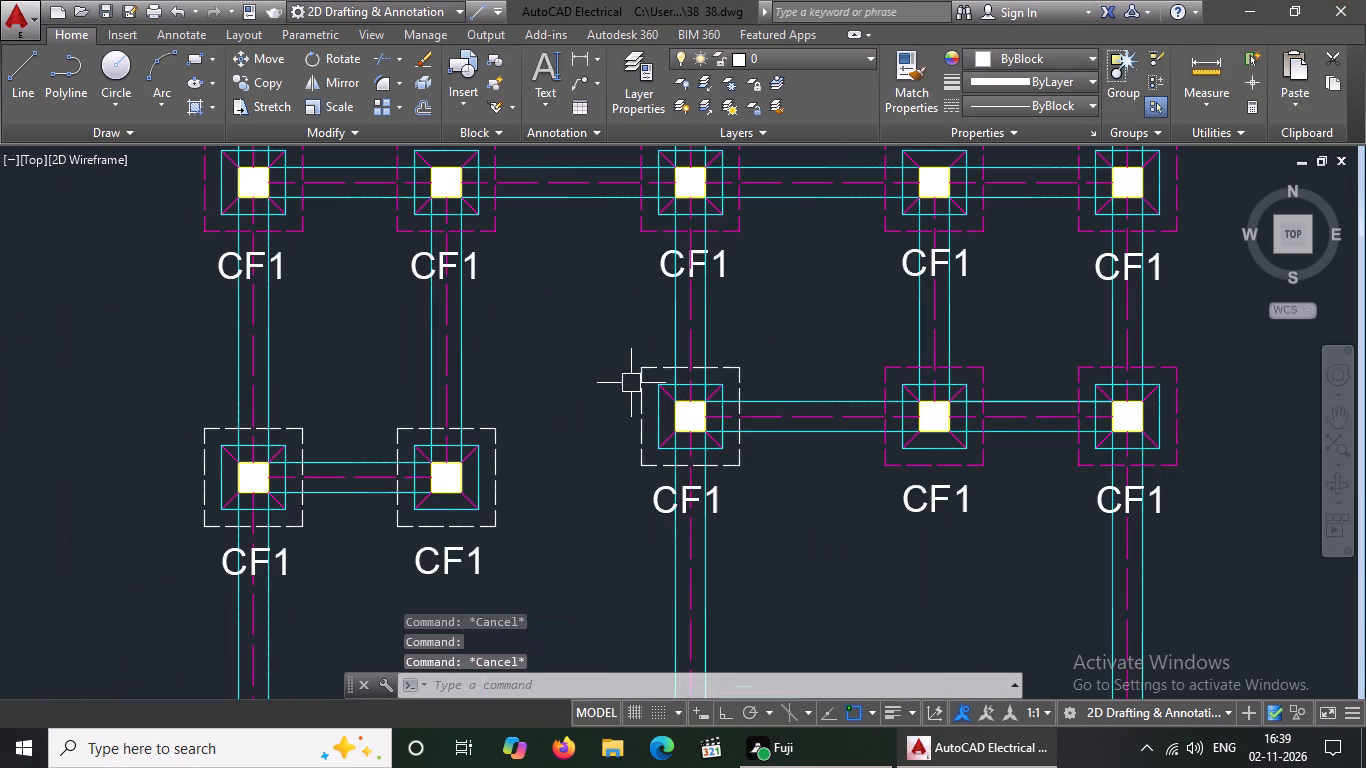
click(654, 371)
click(993, 43)
click(993, 53)
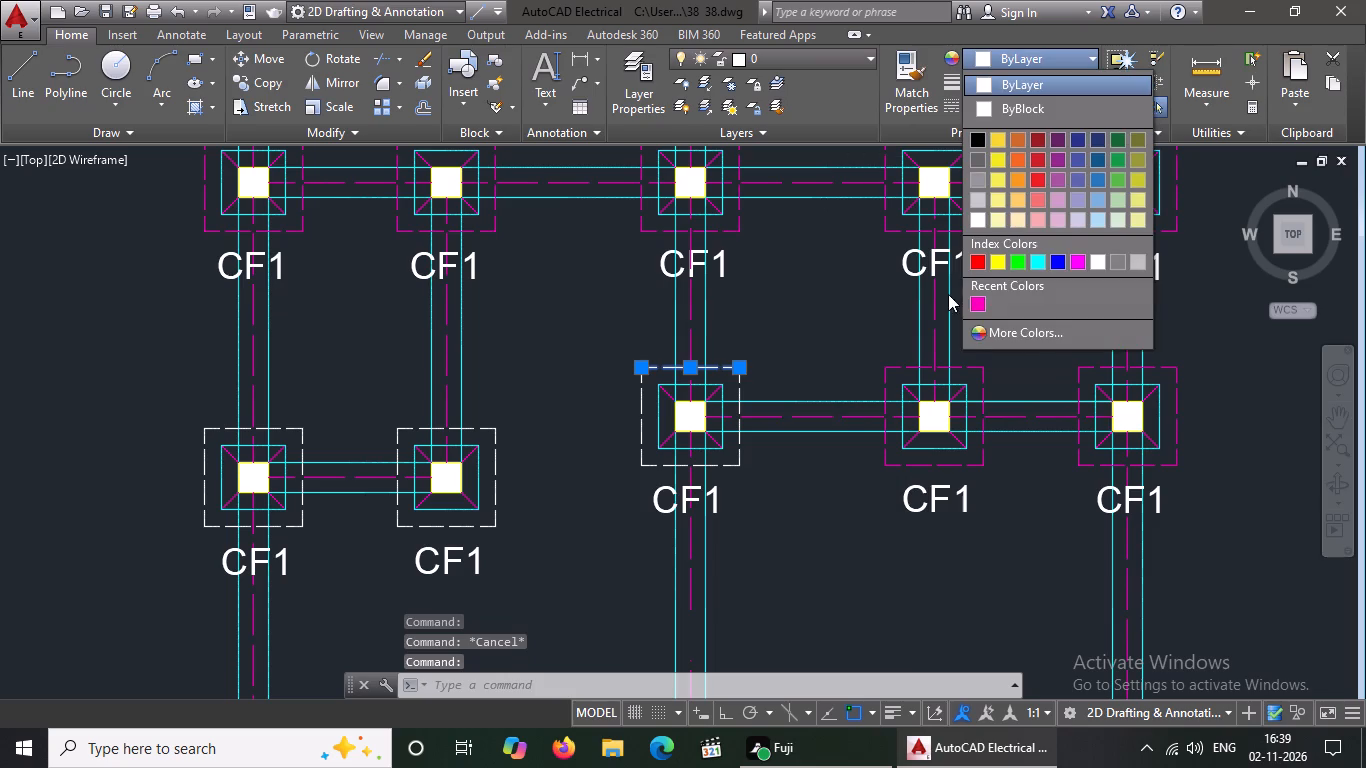
click(980, 295)
key(Escape)
click(737, 385)
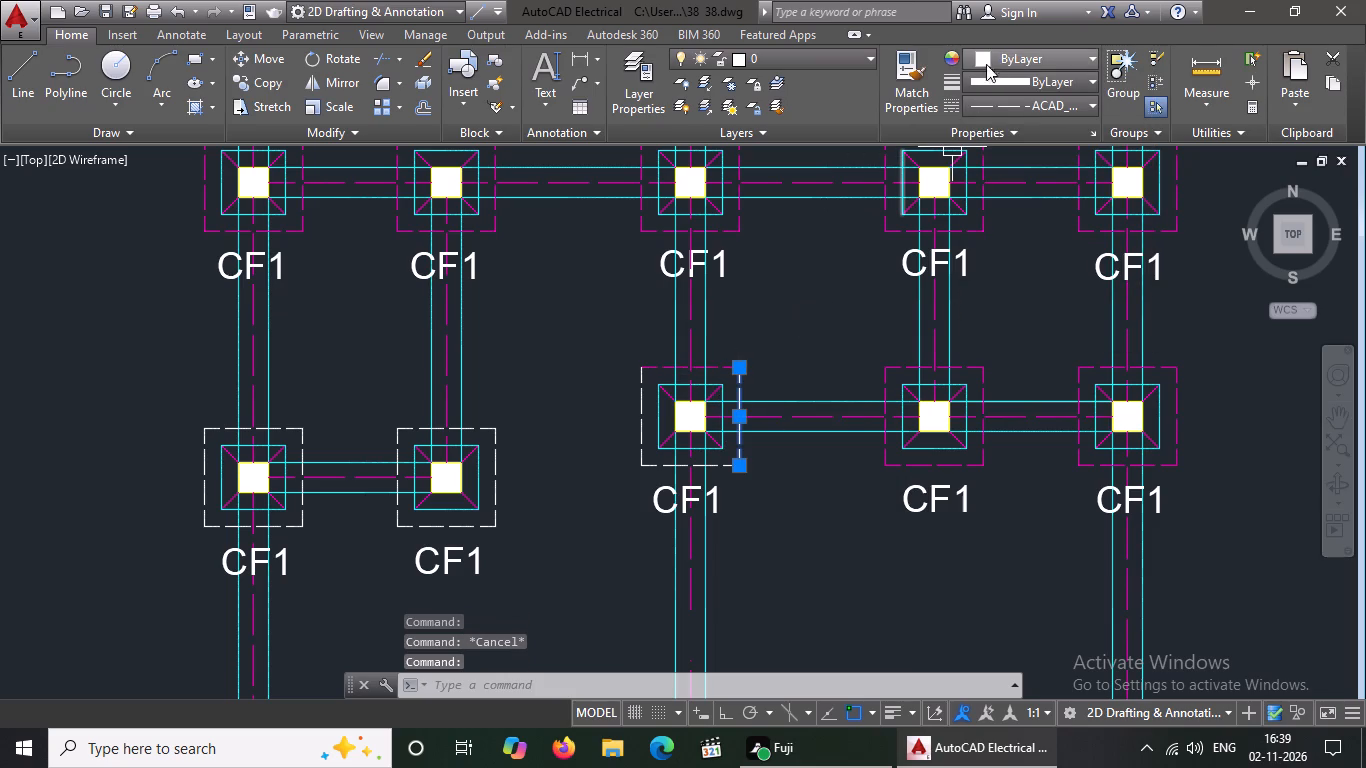
click(994, 53)
click(975, 299)
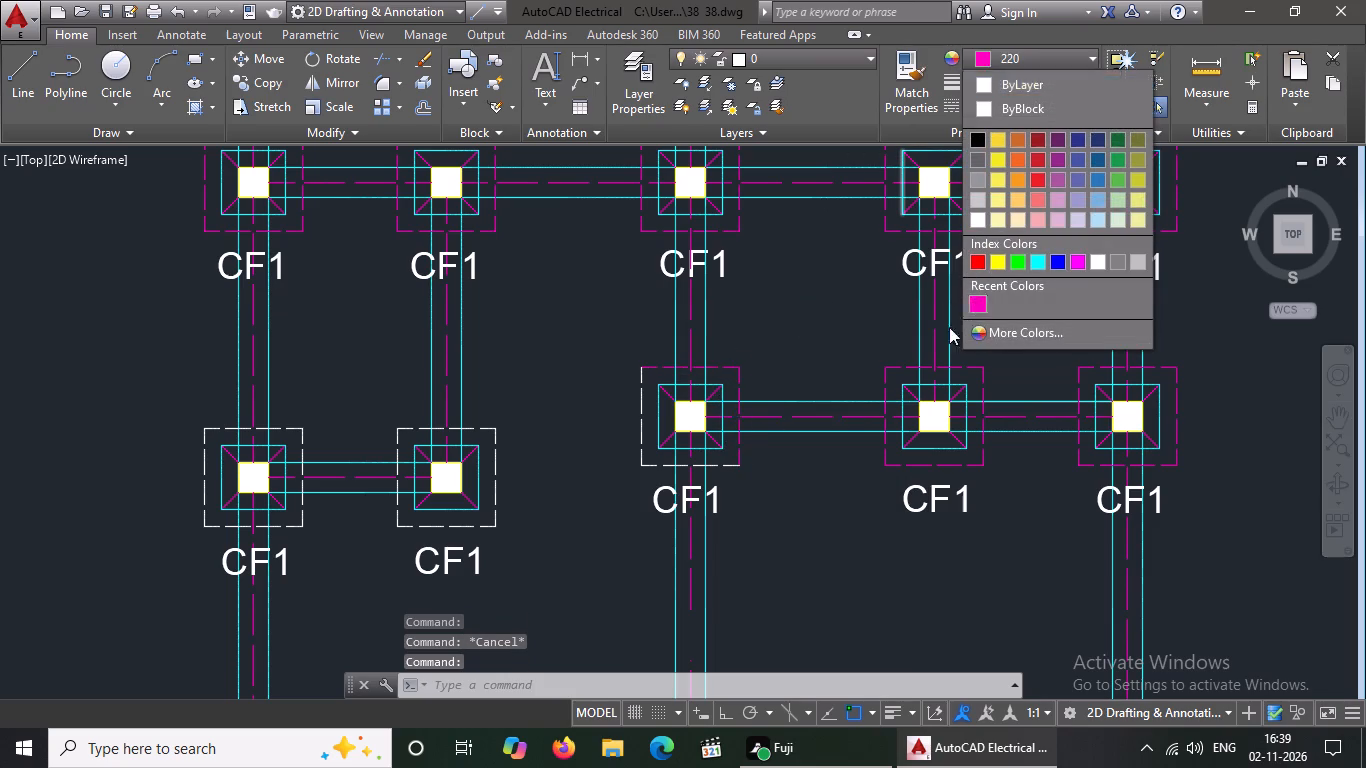
key(Escape)
Set the left and bottom dashed outline lines of the third CF1 footing from the right in the third row to colour 220.
click(643, 393)
click(1001, 60)
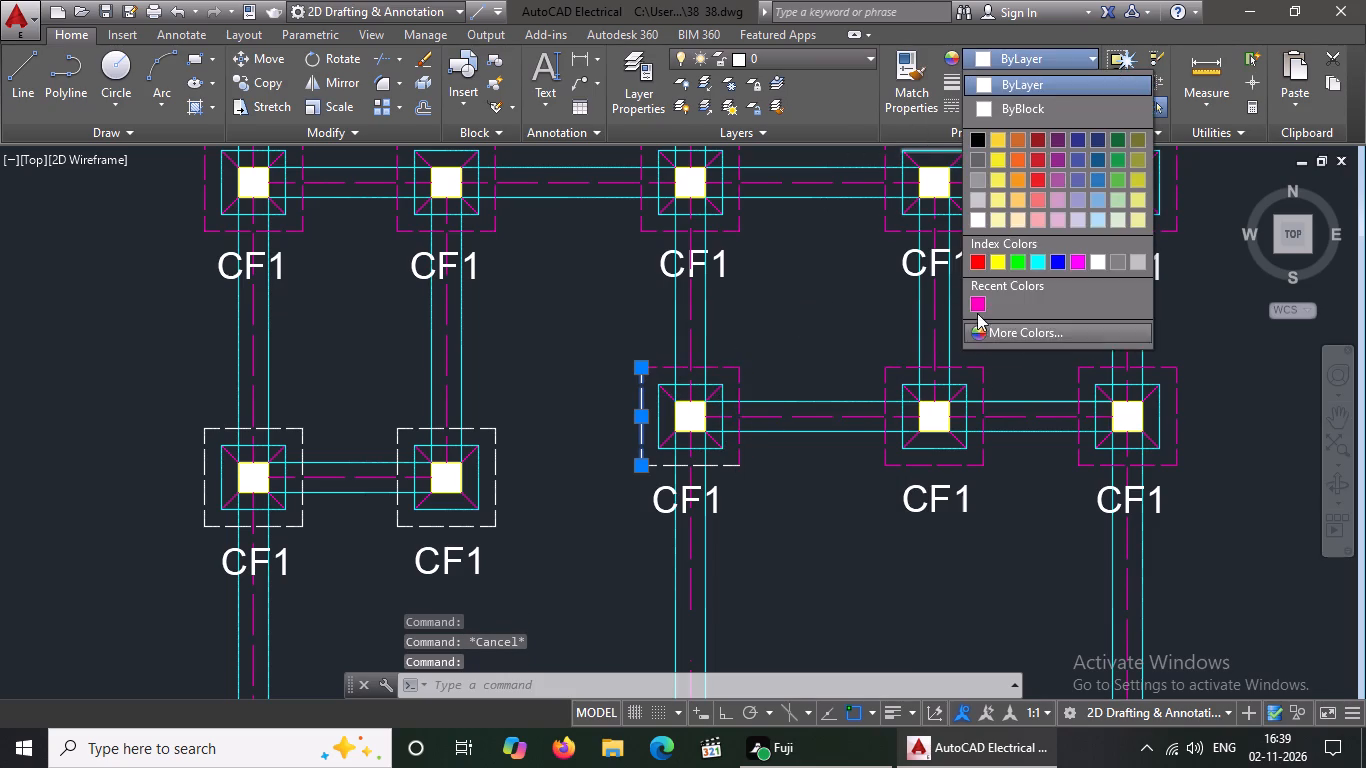
click(979, 300)
key(Escape)
click(719, 469)
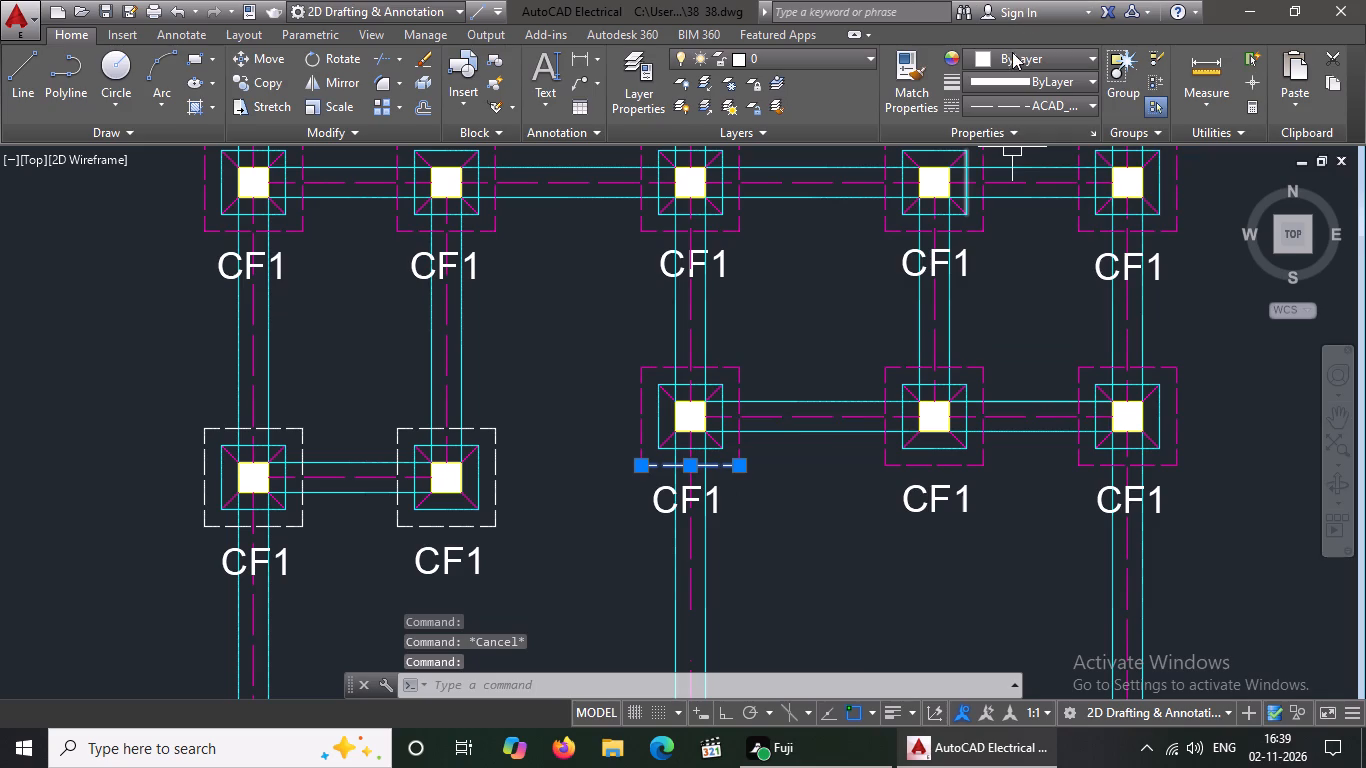
click(1012, 53)
click(974, 307)
key(Escape)
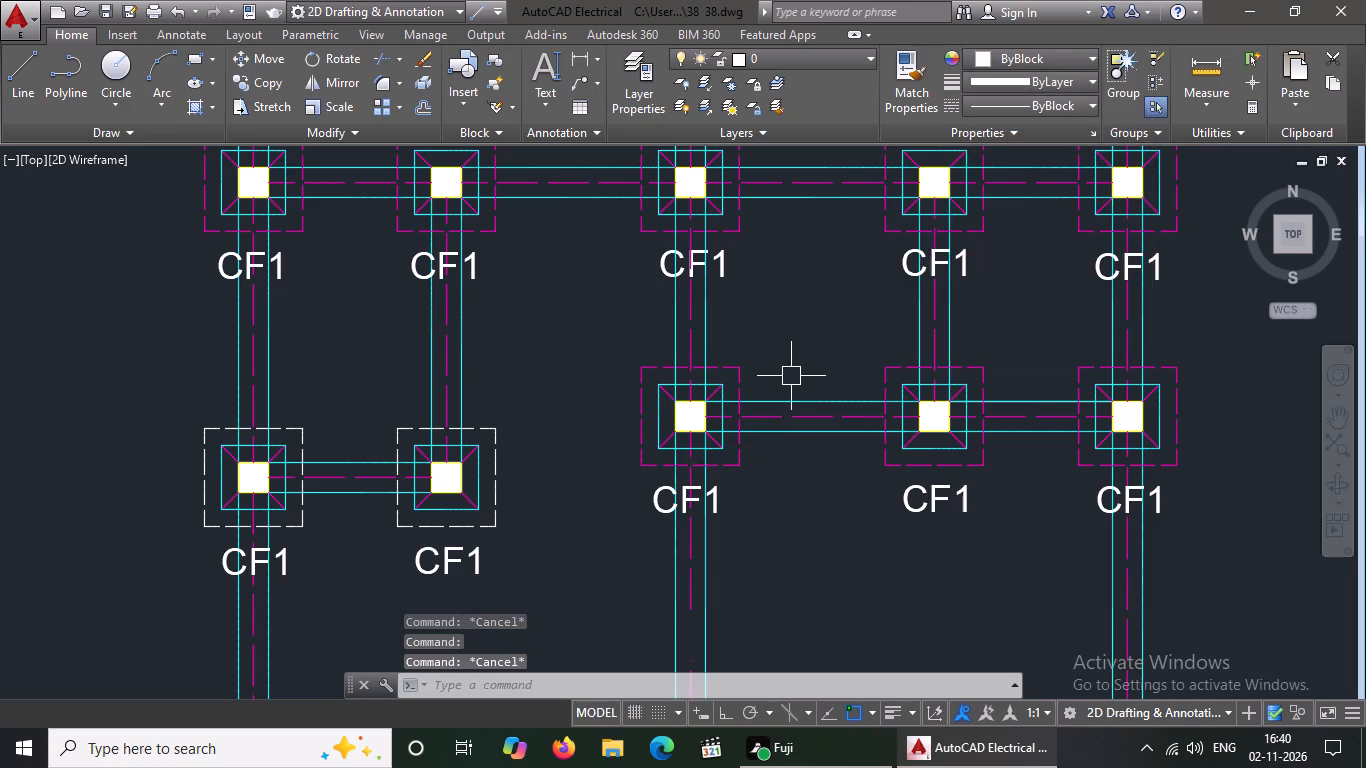
Set the top and right dashed lines of the right CF1 footing in the left-hand pair below the second row to colour 220.
scroll(791, 376, down, 1)
scroll(773, 397, up, 2)
scroll(772, 394, down, 2)
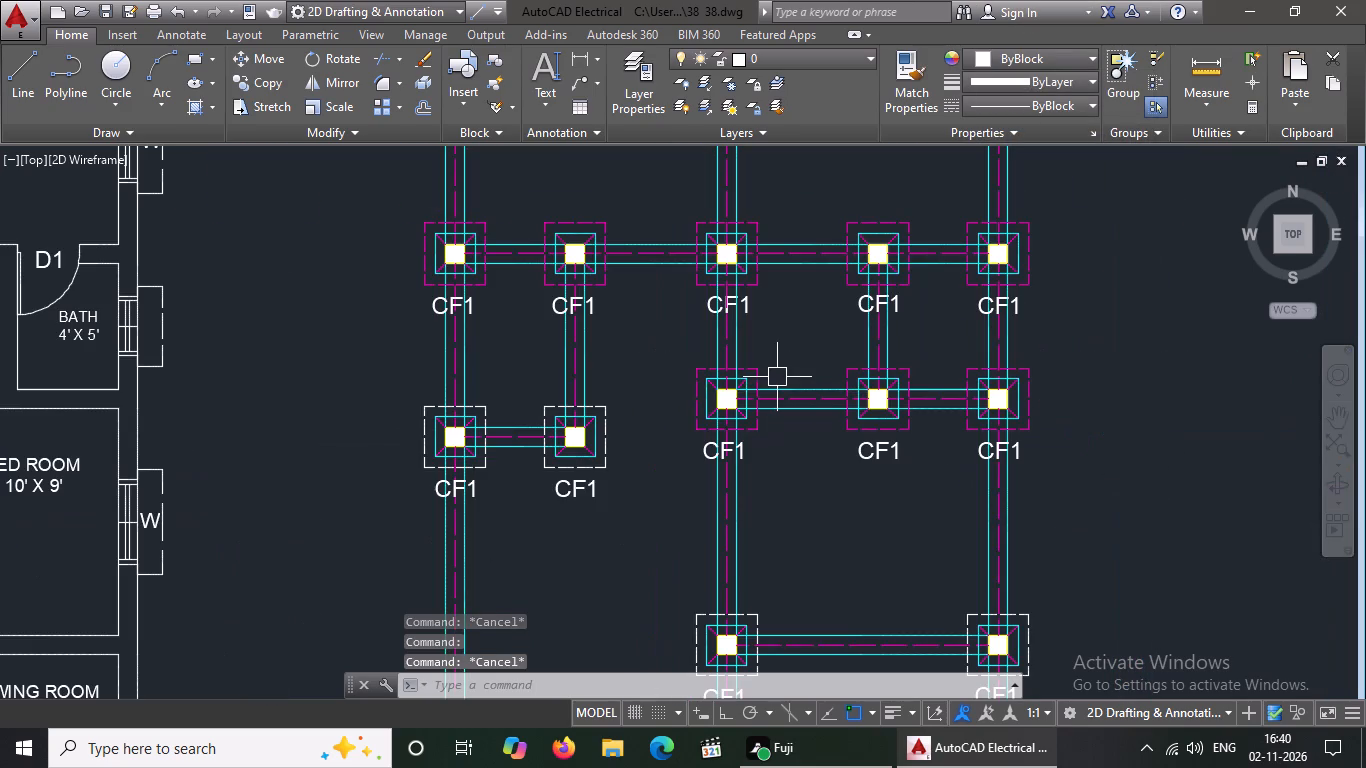
scroll(590, 421, up, 2)
click(592, 386)
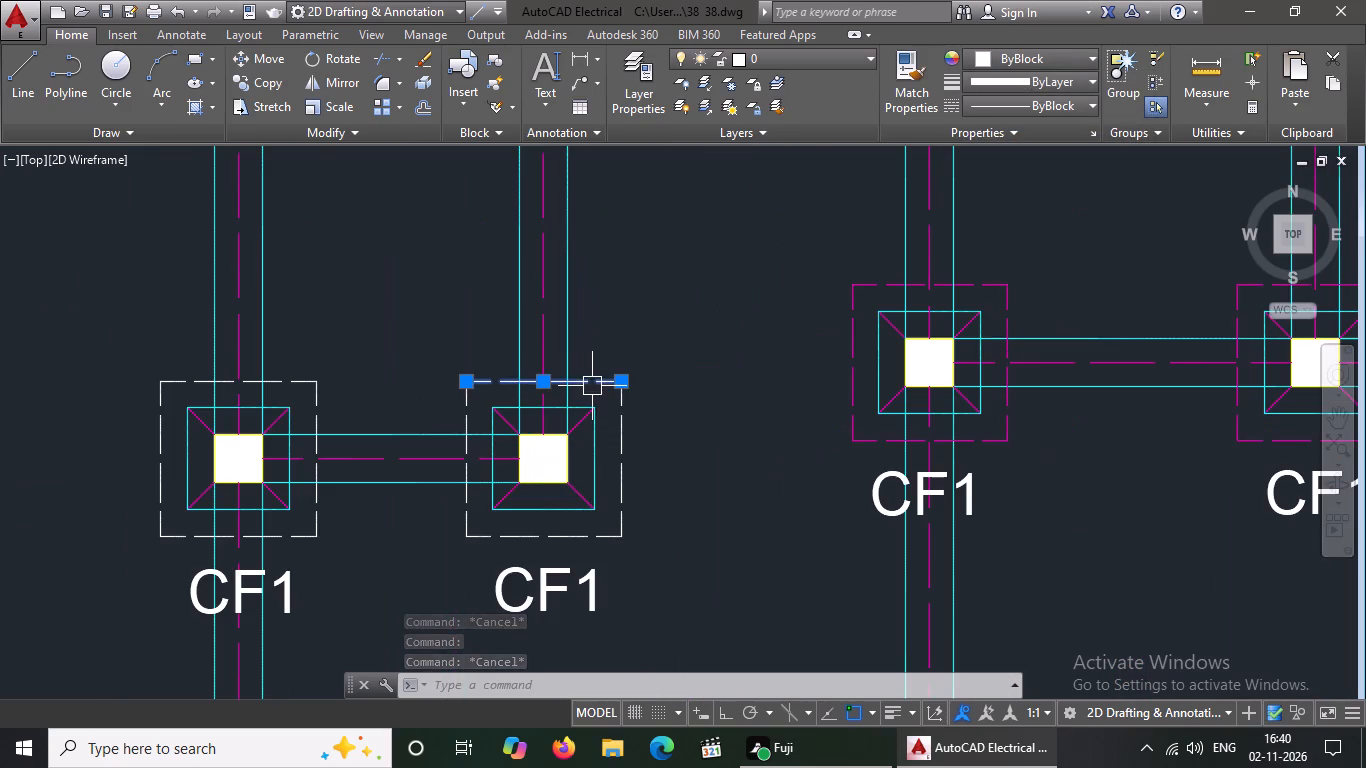
click(1028, 58)
click(985, 296)
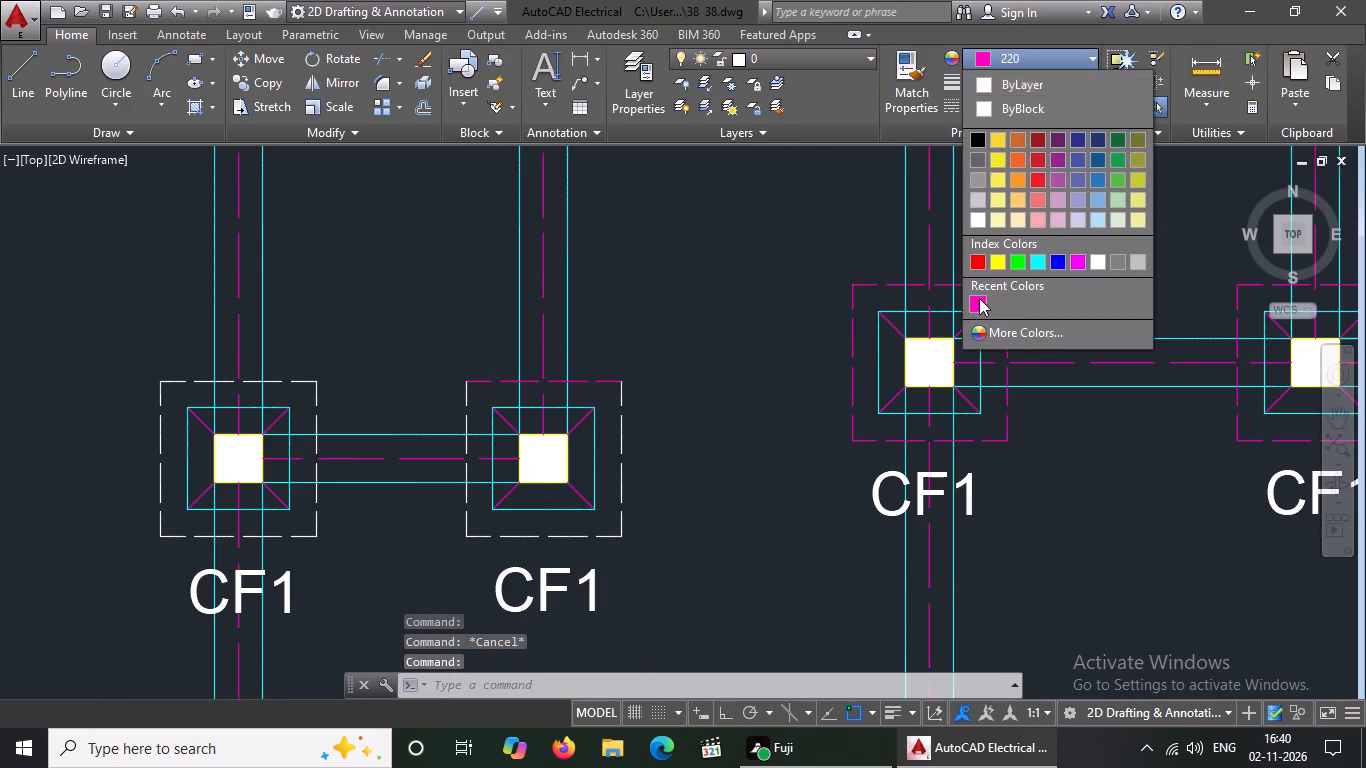
key(Escape)
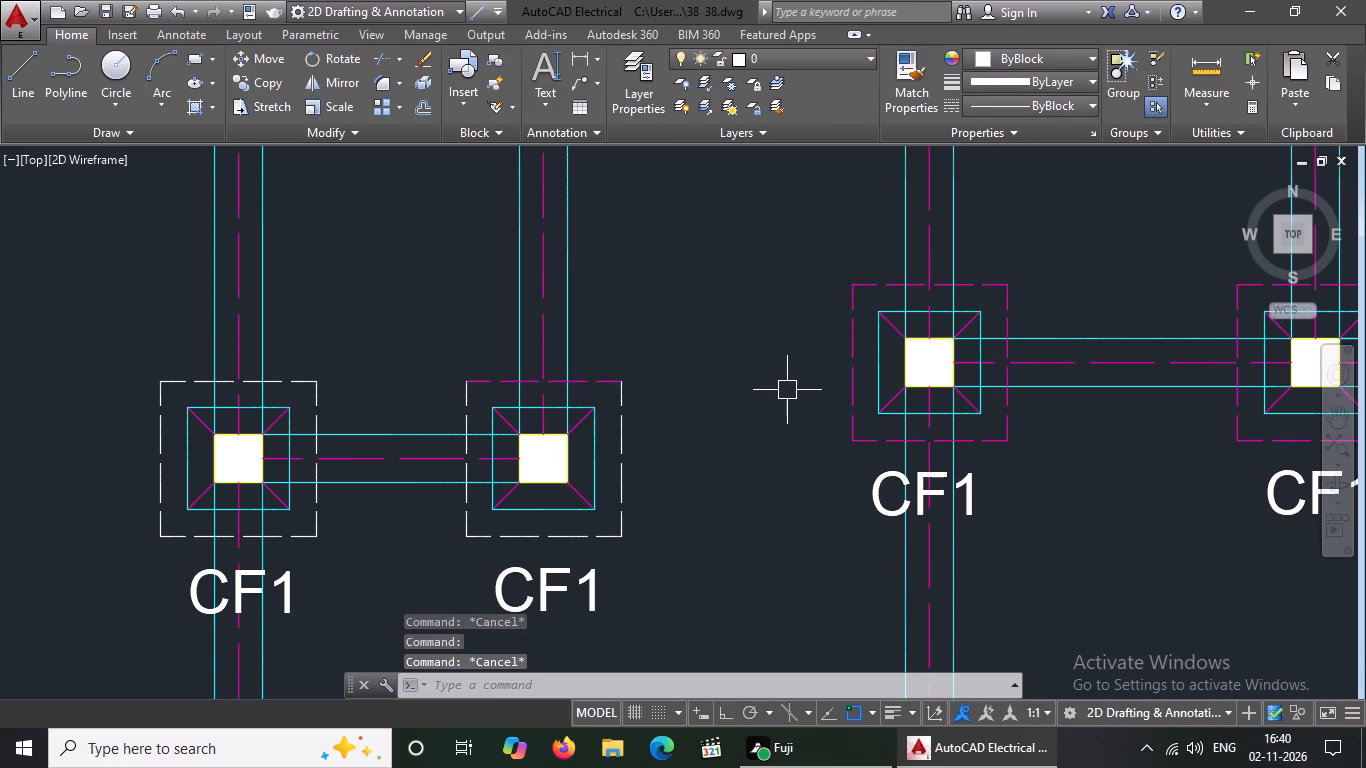
click(625, 440)
click(996, 61)
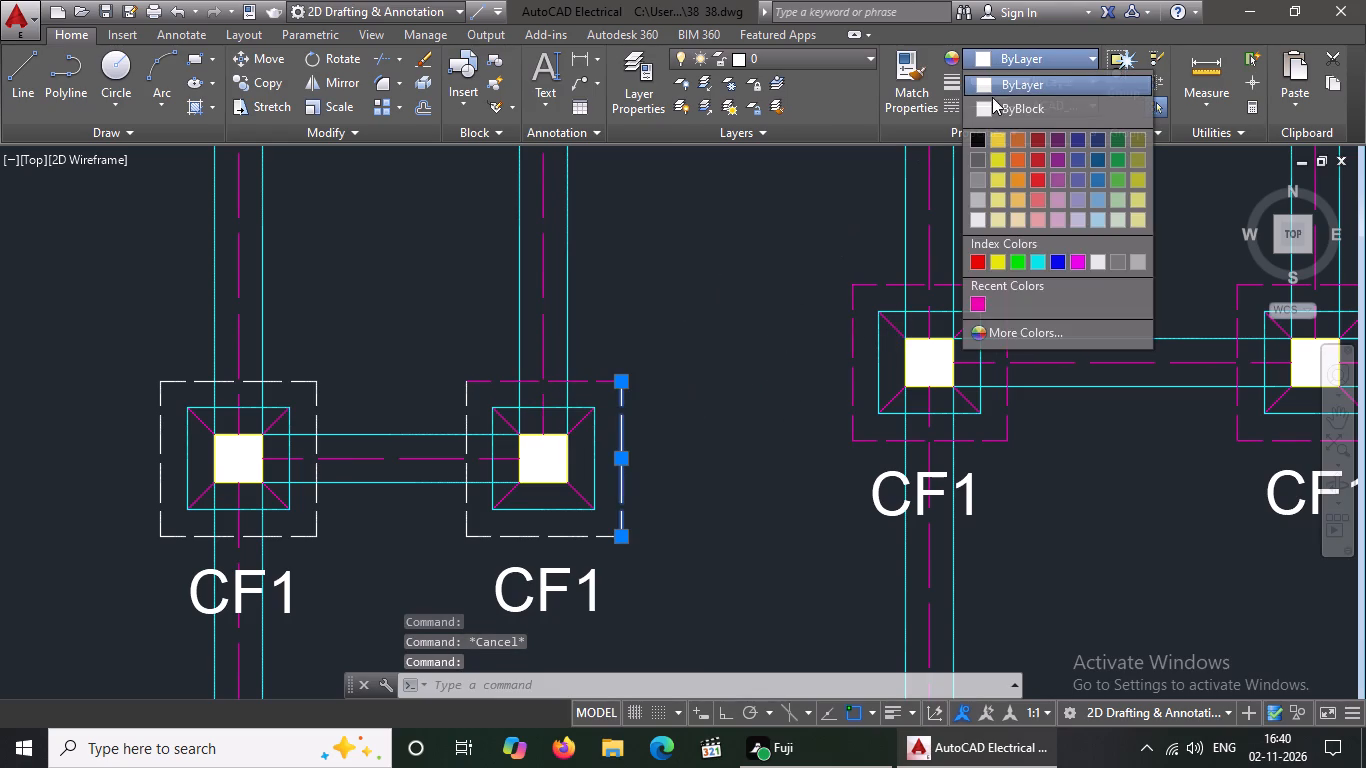
click(975, 306)
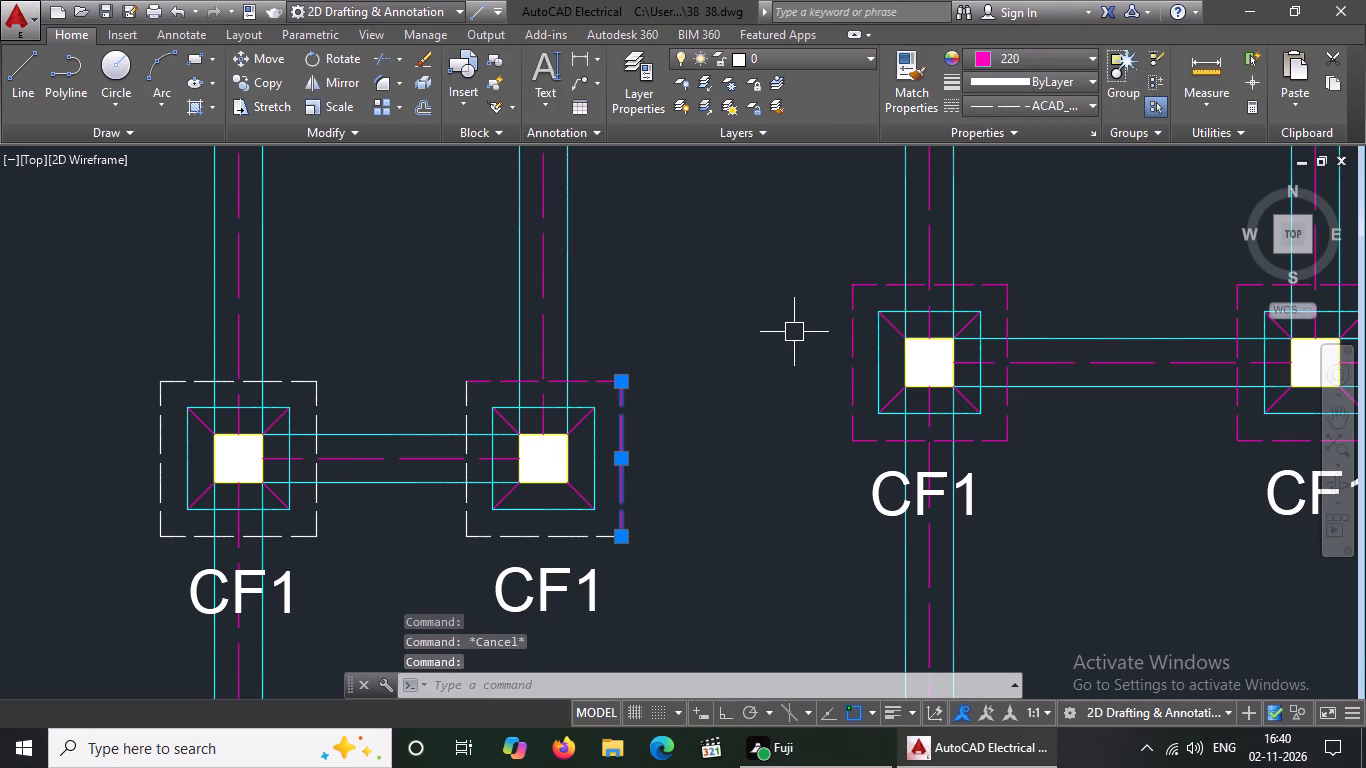
key(Escape)
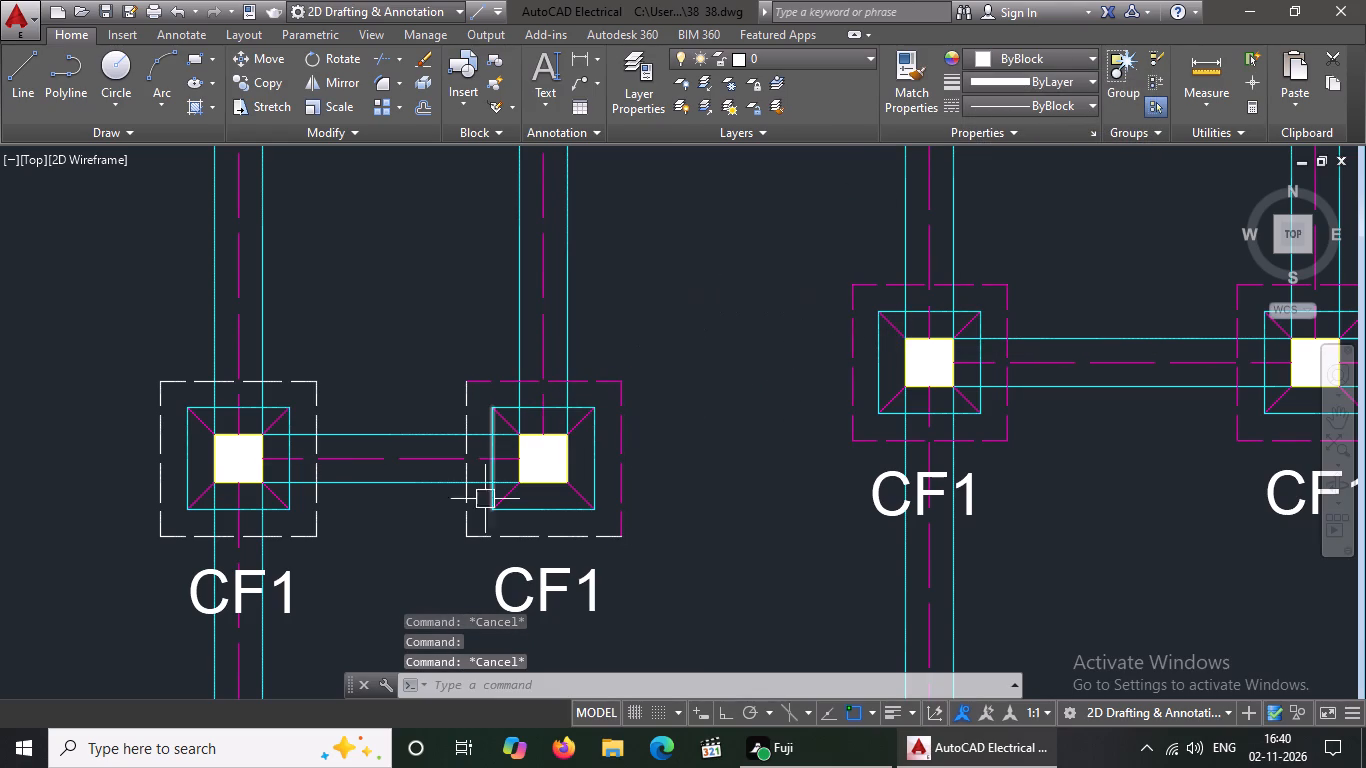
Set the bottom and left dashed outline lines of the right CF1 footing in the left-hand pair below the second row to colour 220.
click(476, 532)
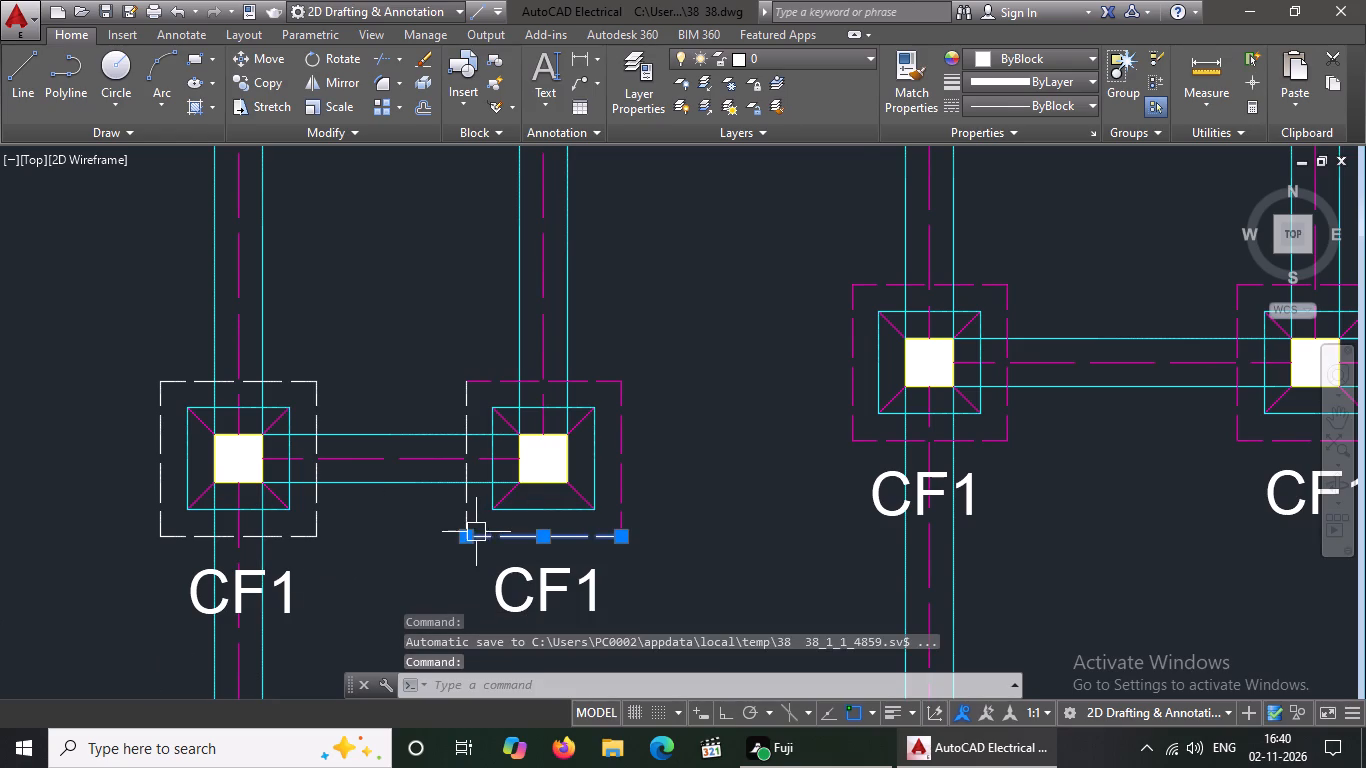
click(1001, 52)
click(977, 309)
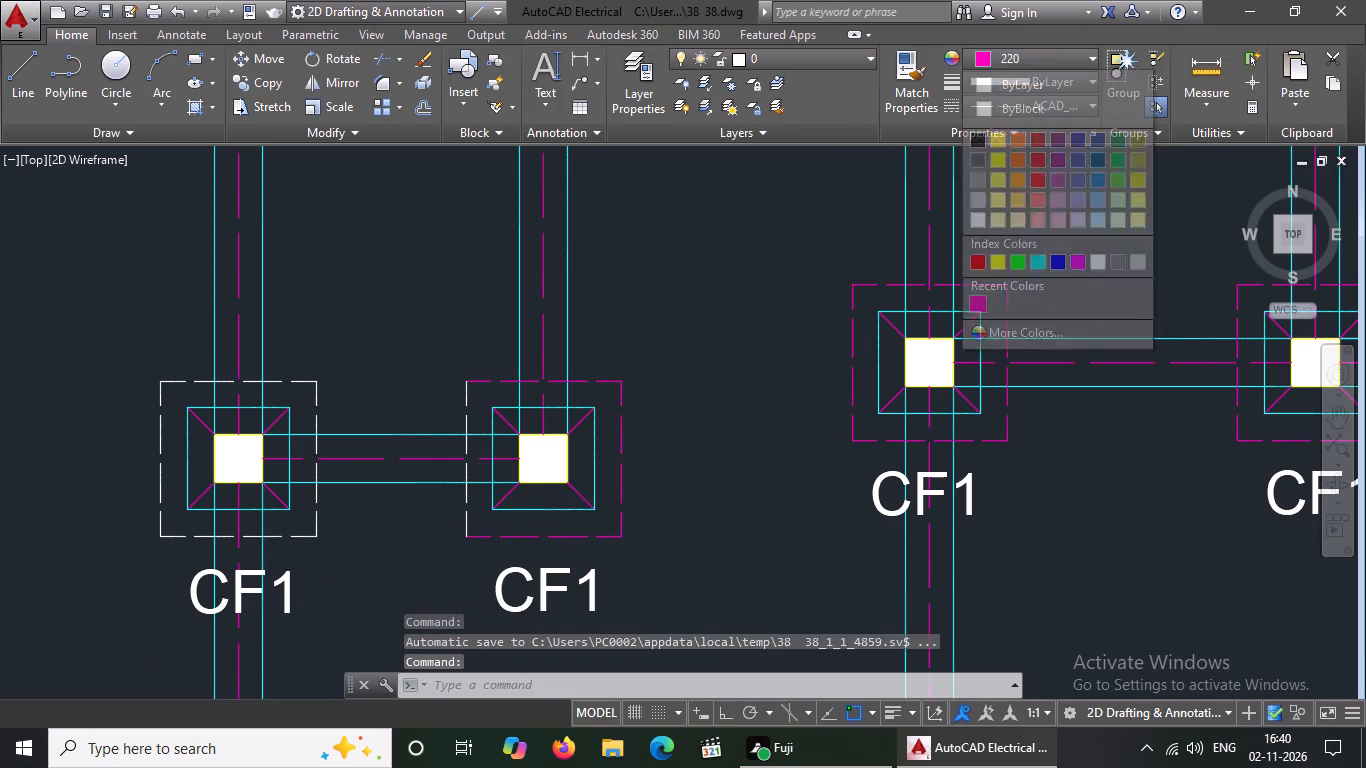
click(461, 507)
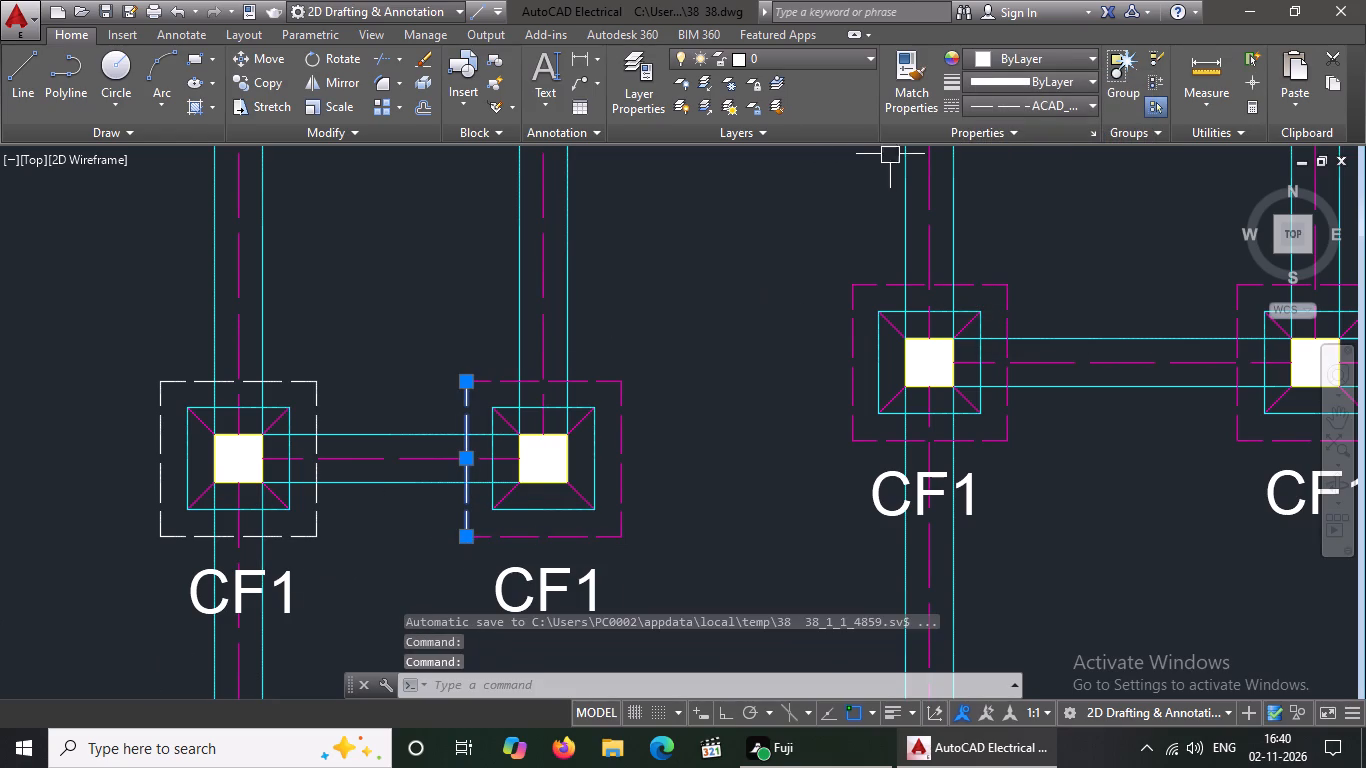
click(1007, 50)
click(977, 302)
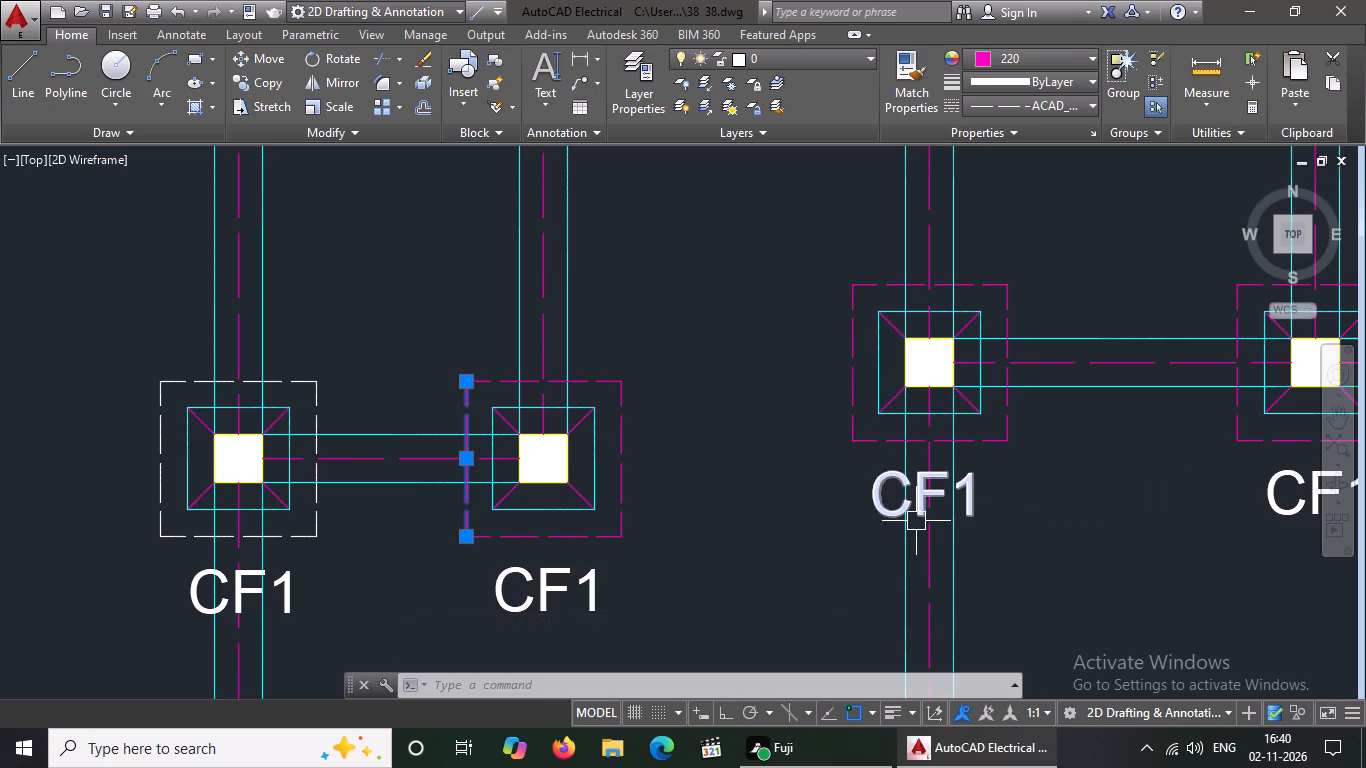
key(Escape)
key(Escape)
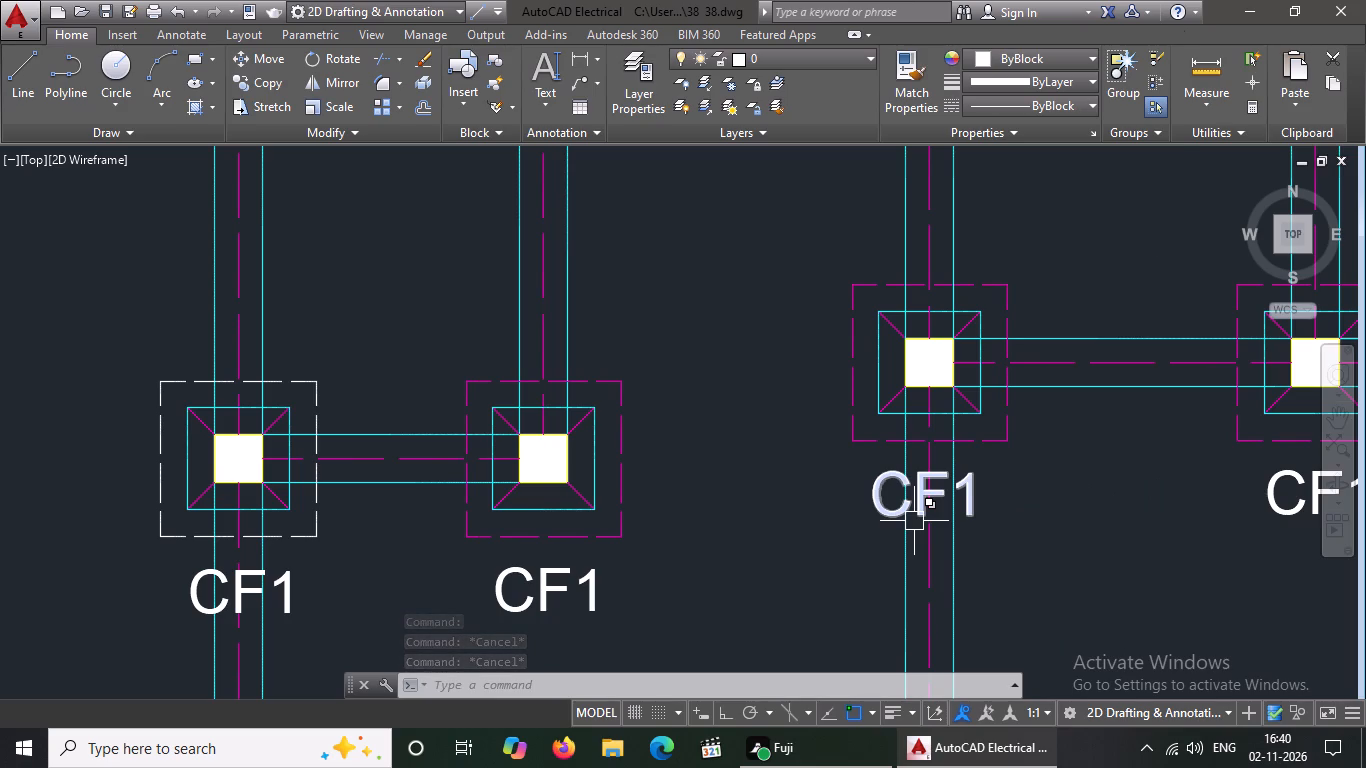
Set the top and right dashed outline lines of the left CF1 footing in the left-hand pair below the second row to colour 220.
click(300, 377)
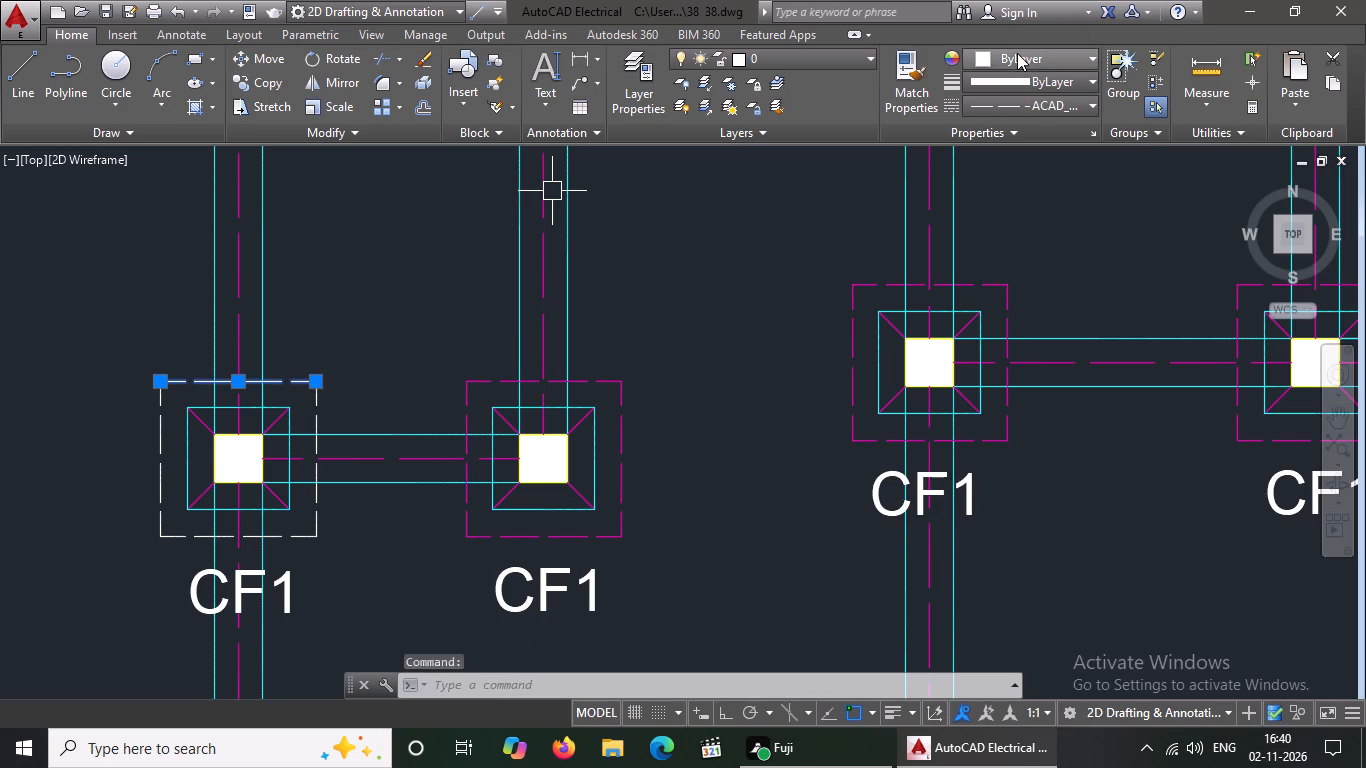
click(1019, 52)
click(970, 301)
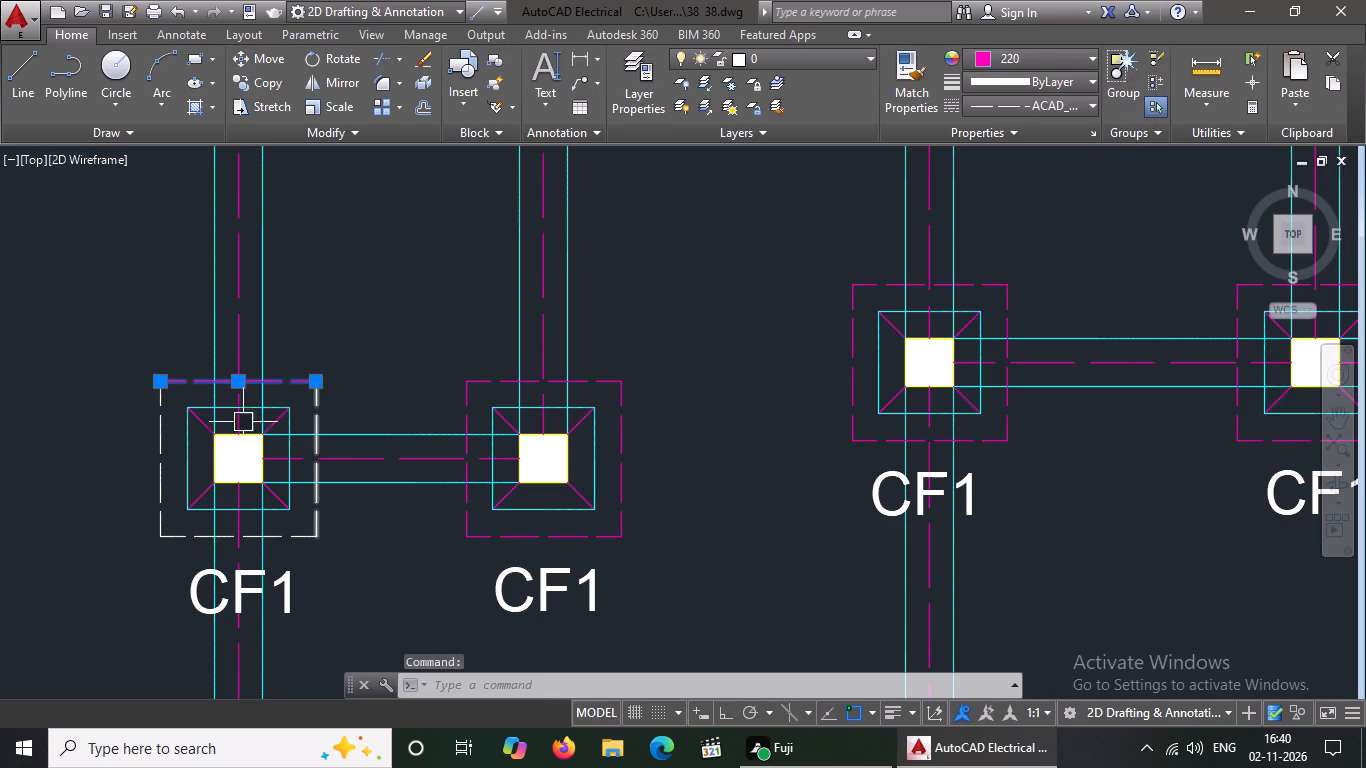
key(Escape)
click(321, 407)
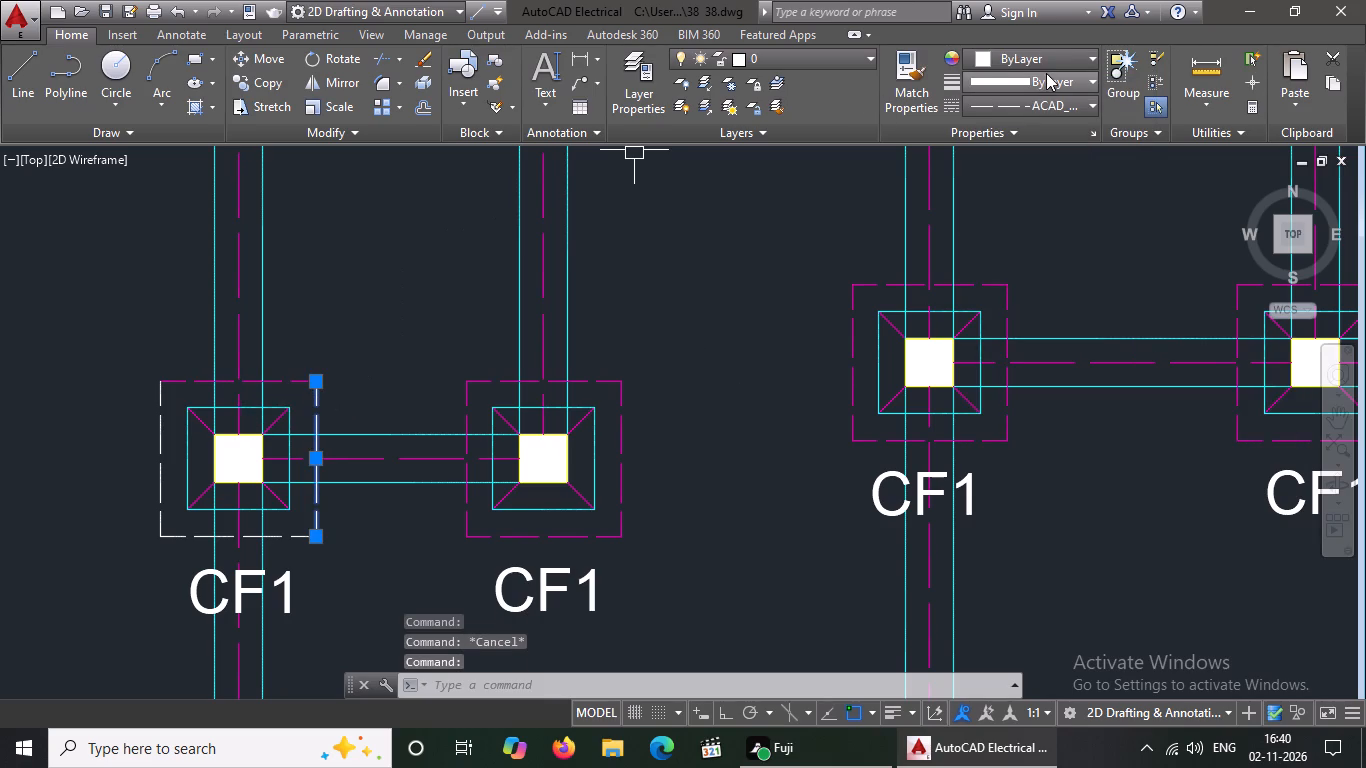
click(1041, 60)
click(976, 305)
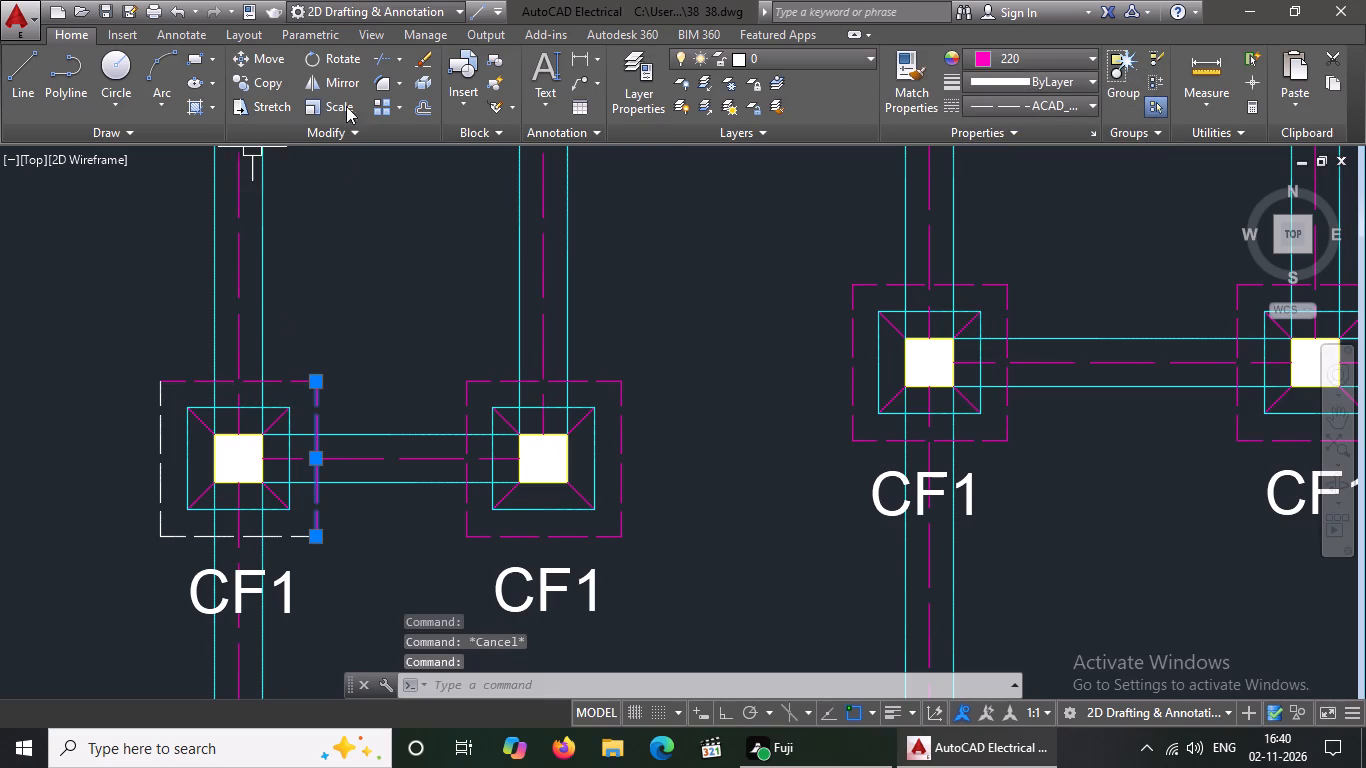
key(Escape)
Set the left and bottom dashed outline lines of the left CF1 footing in that same left-hand pair to colour 220.
click(162, 434)
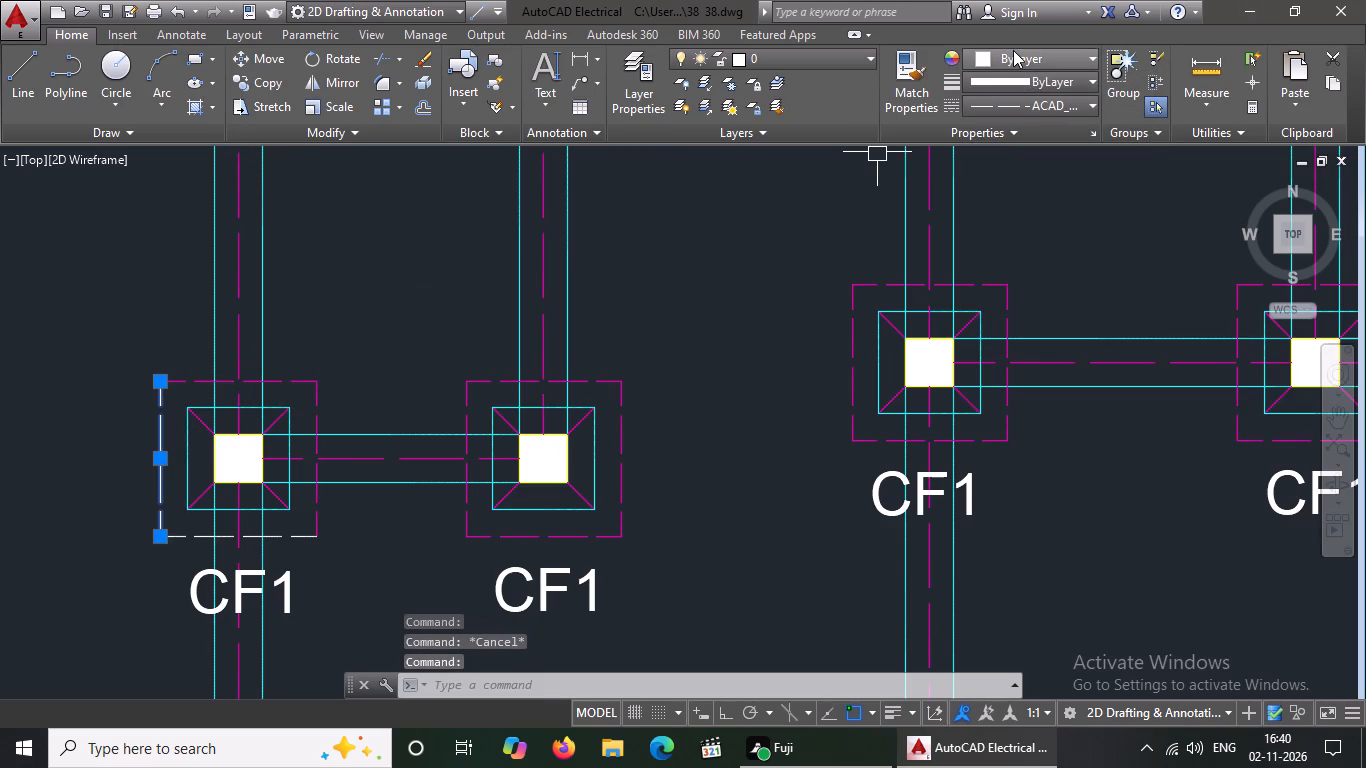
click(1013, 49)
click(978, 307)
key(Escape)
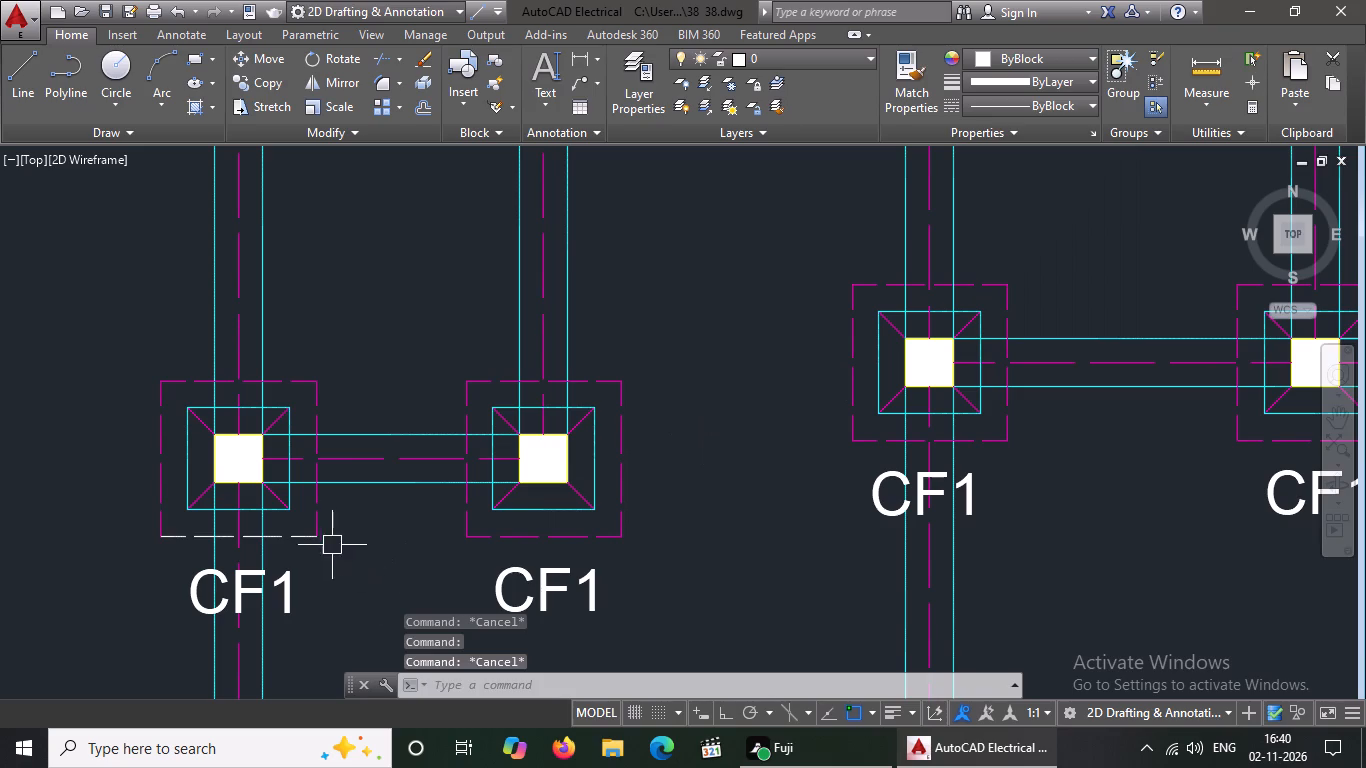
click(308, 537)
click(1054, 56)
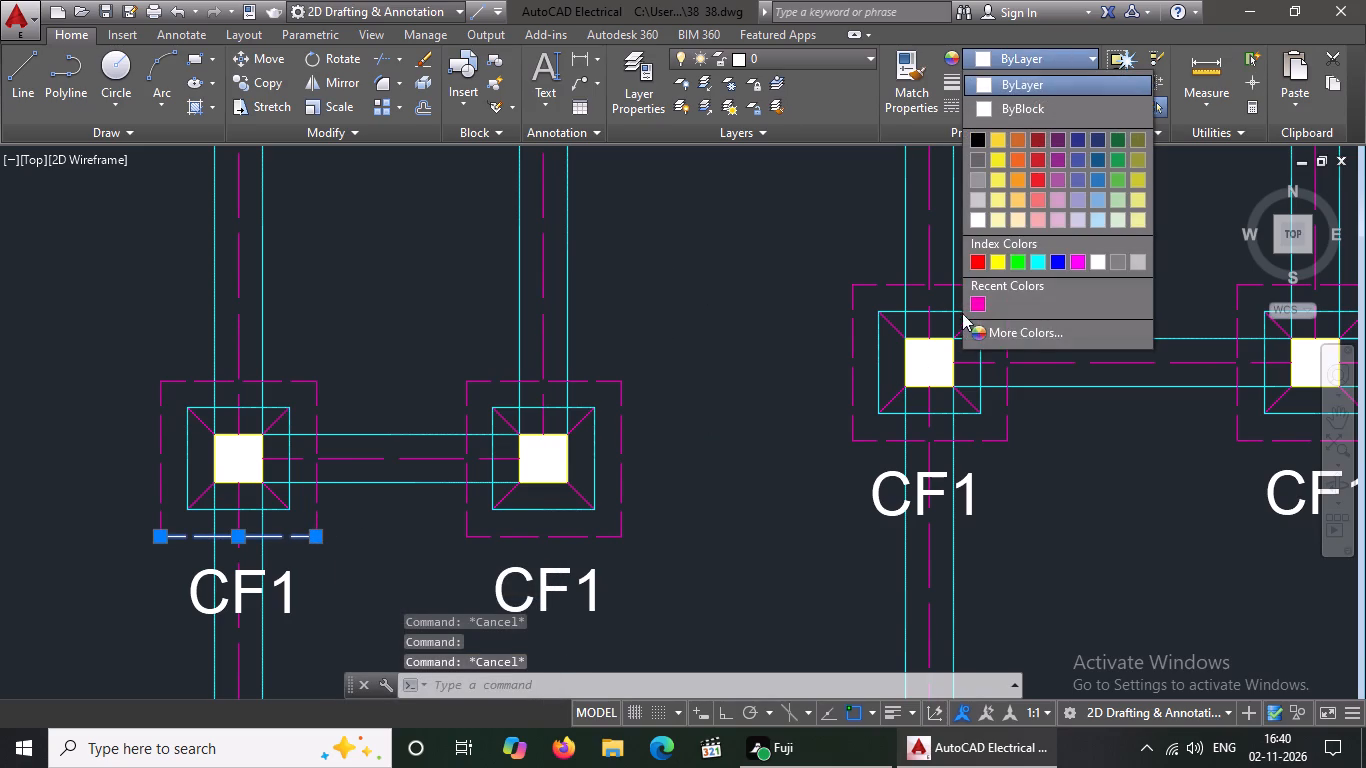
click(976, 299)
key(Escape)
Set the top and right dashed outline lines of the middle-column CF1 footing directly below the third row to colour 220.
scroll(675, 402, down, 4)
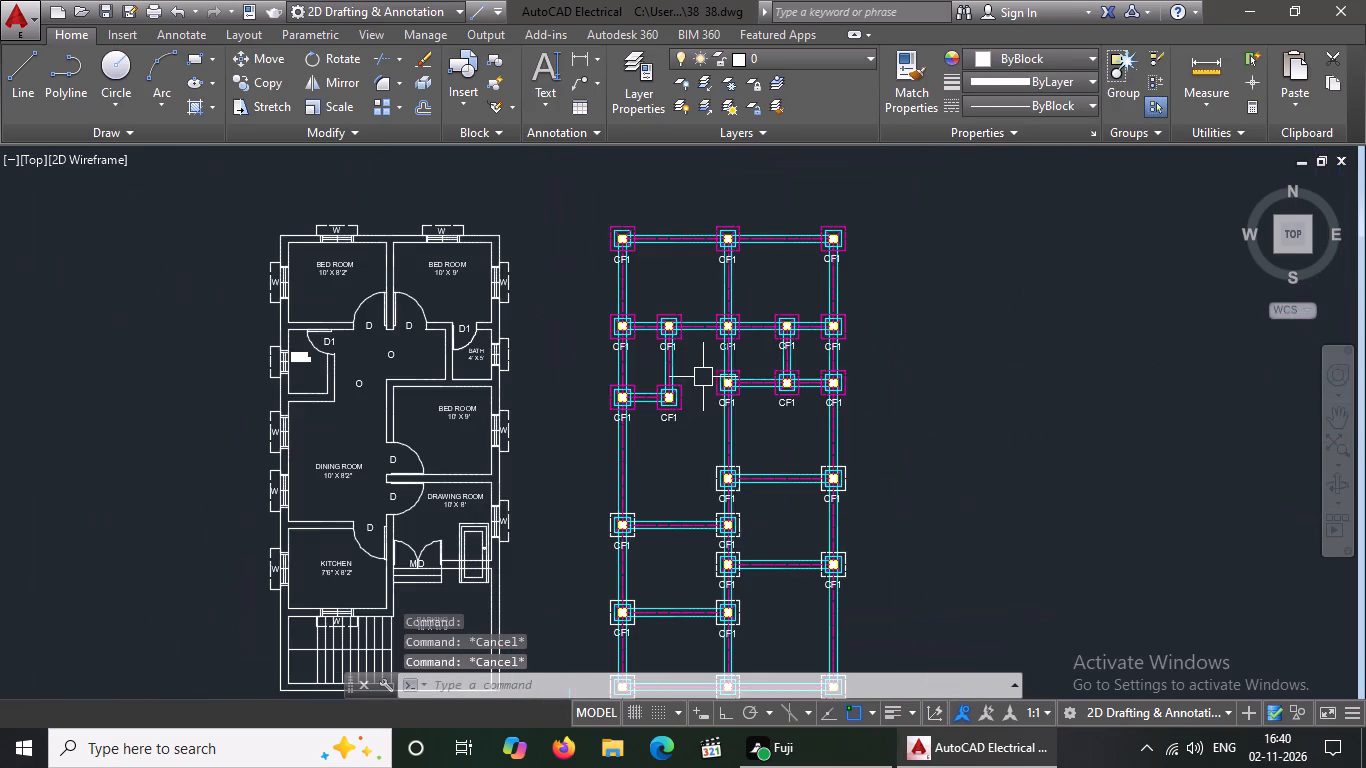
scroll(725, 503, up, 3)
scroll(719, 404, up, 2)
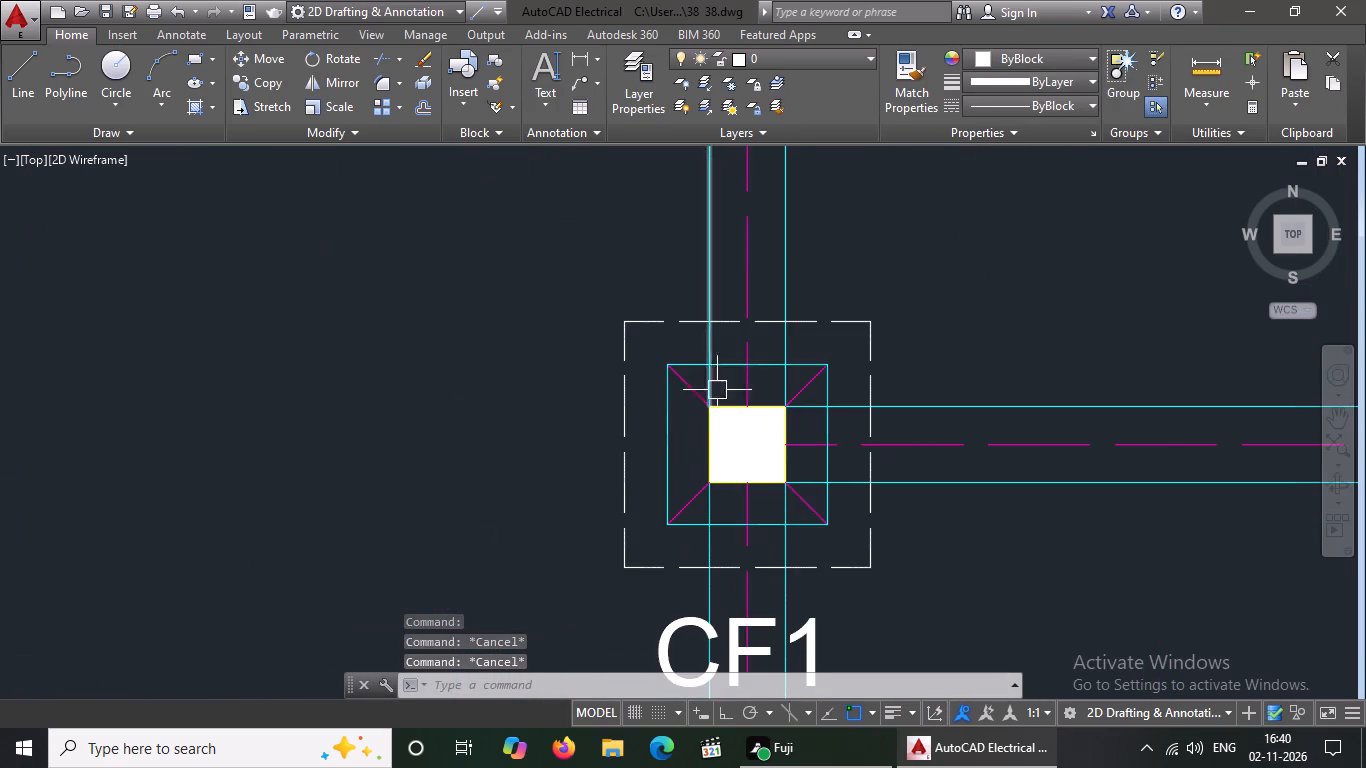
click(669, 319)
double_click(996, 46)
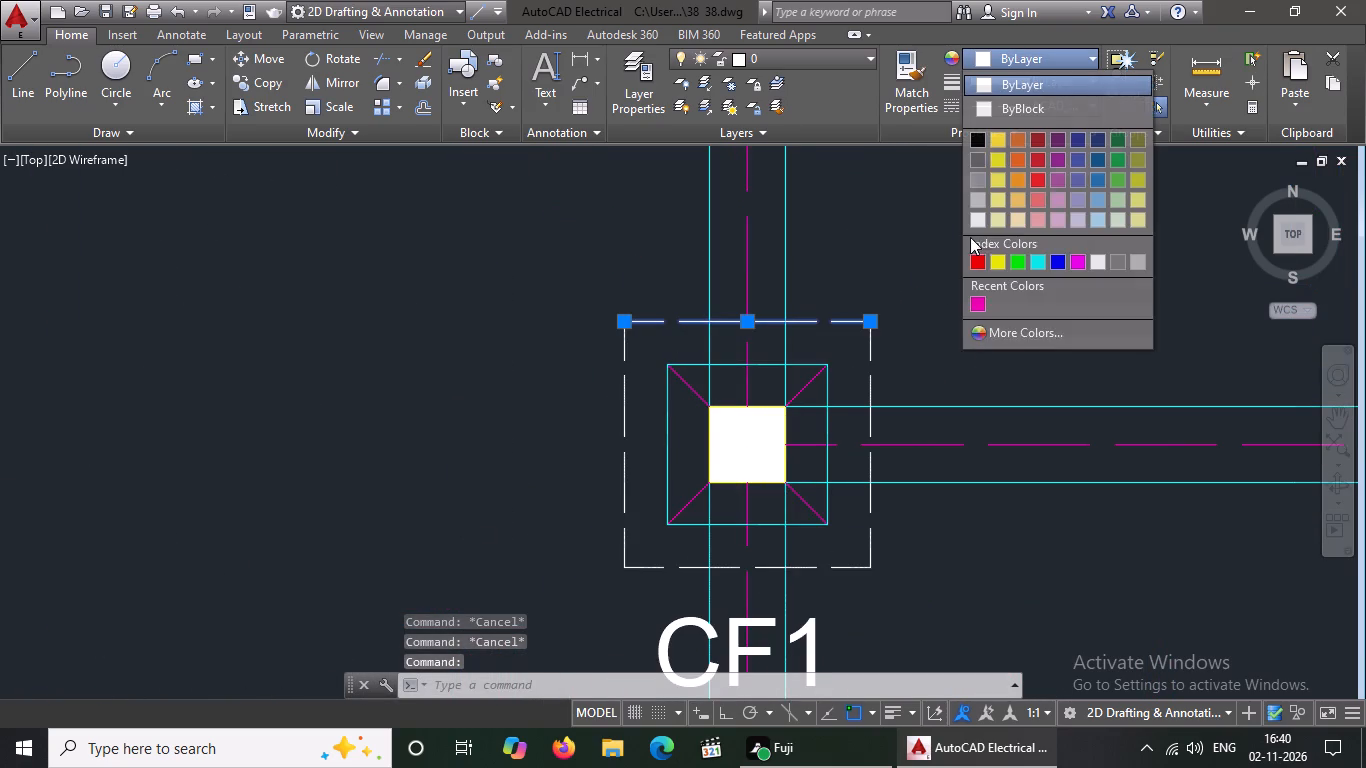
click(976, 303)
key(Escape)
click(866, 375)
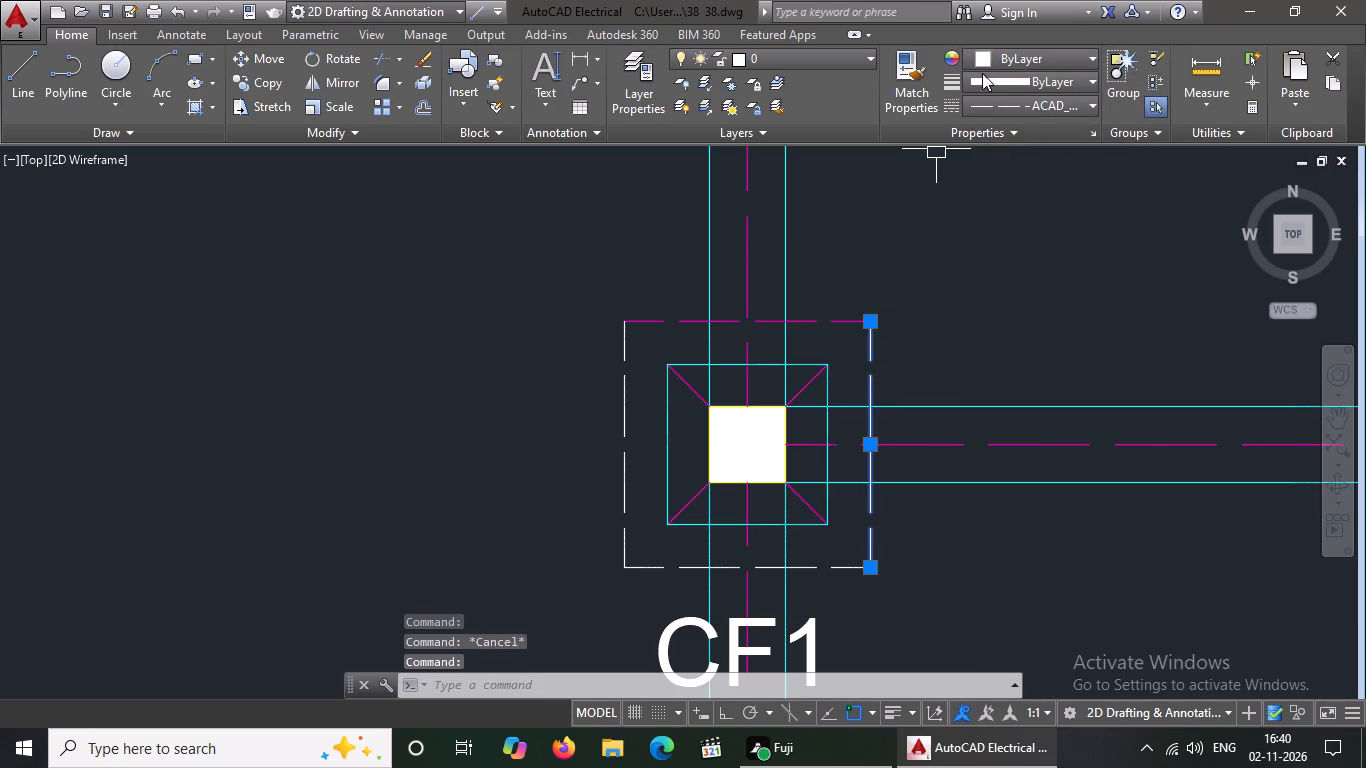
click(1003, 49)
click(976, 304)
key(Escape)
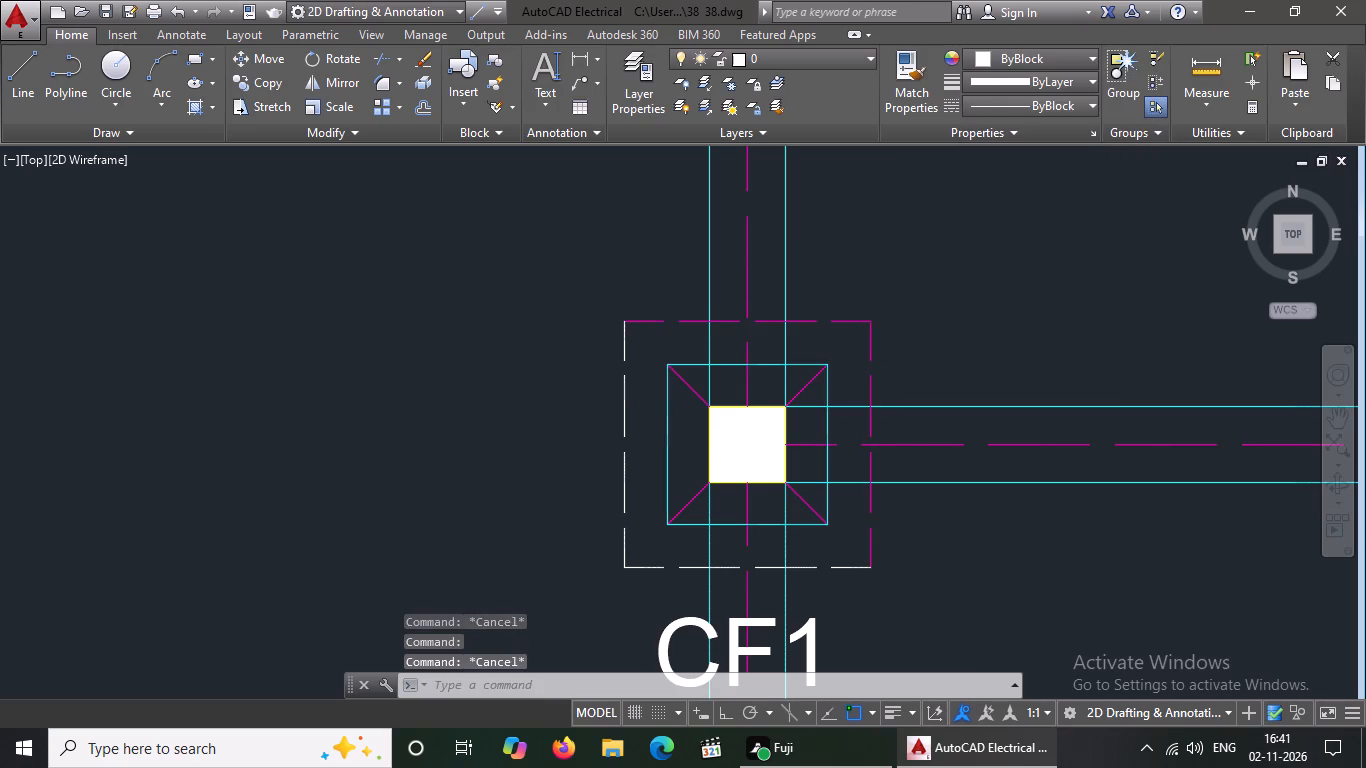
Set the left and bottom dashed outline lines of the middle-column CF1 footing directly below the third row to colour 220.
click(633, 408)
click(1004, 57)
click(979, 301)
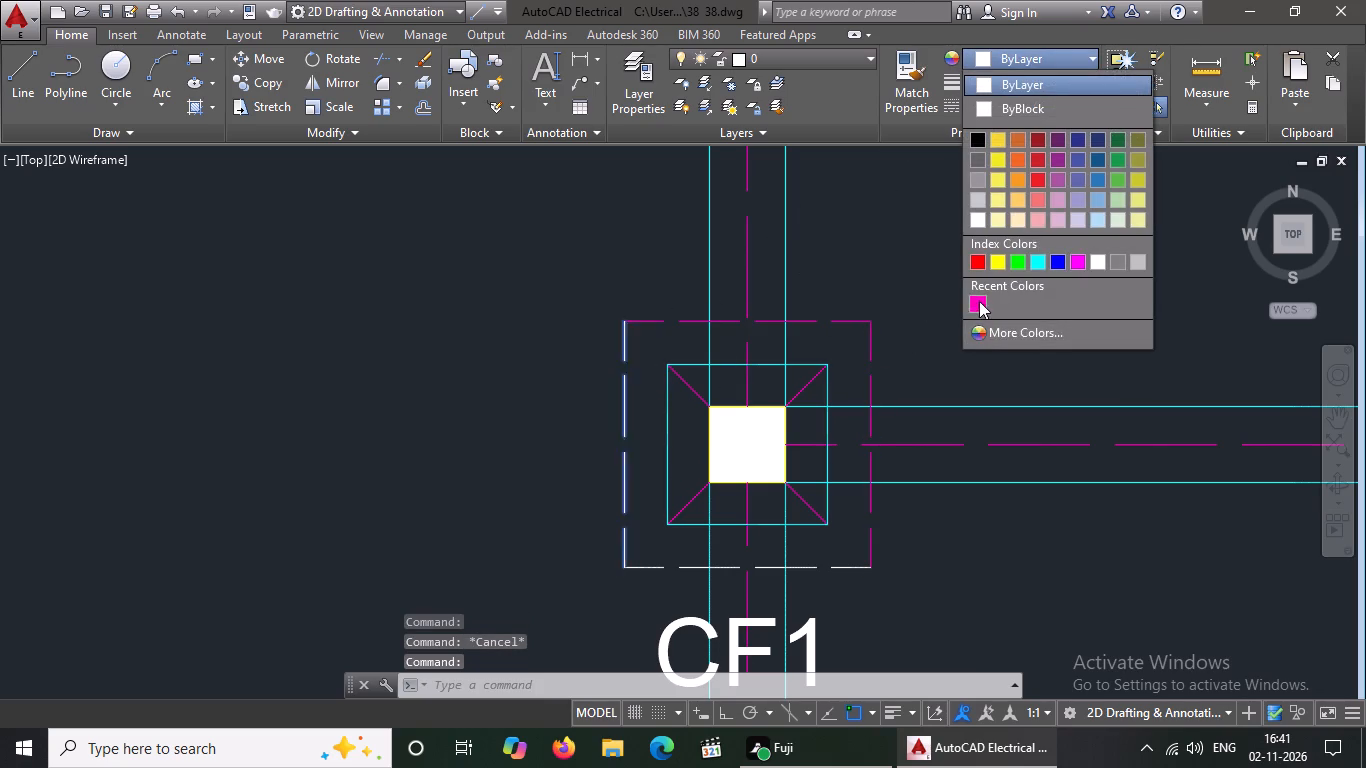
key(Escape)
click(819, 573)
click(1036, 46)
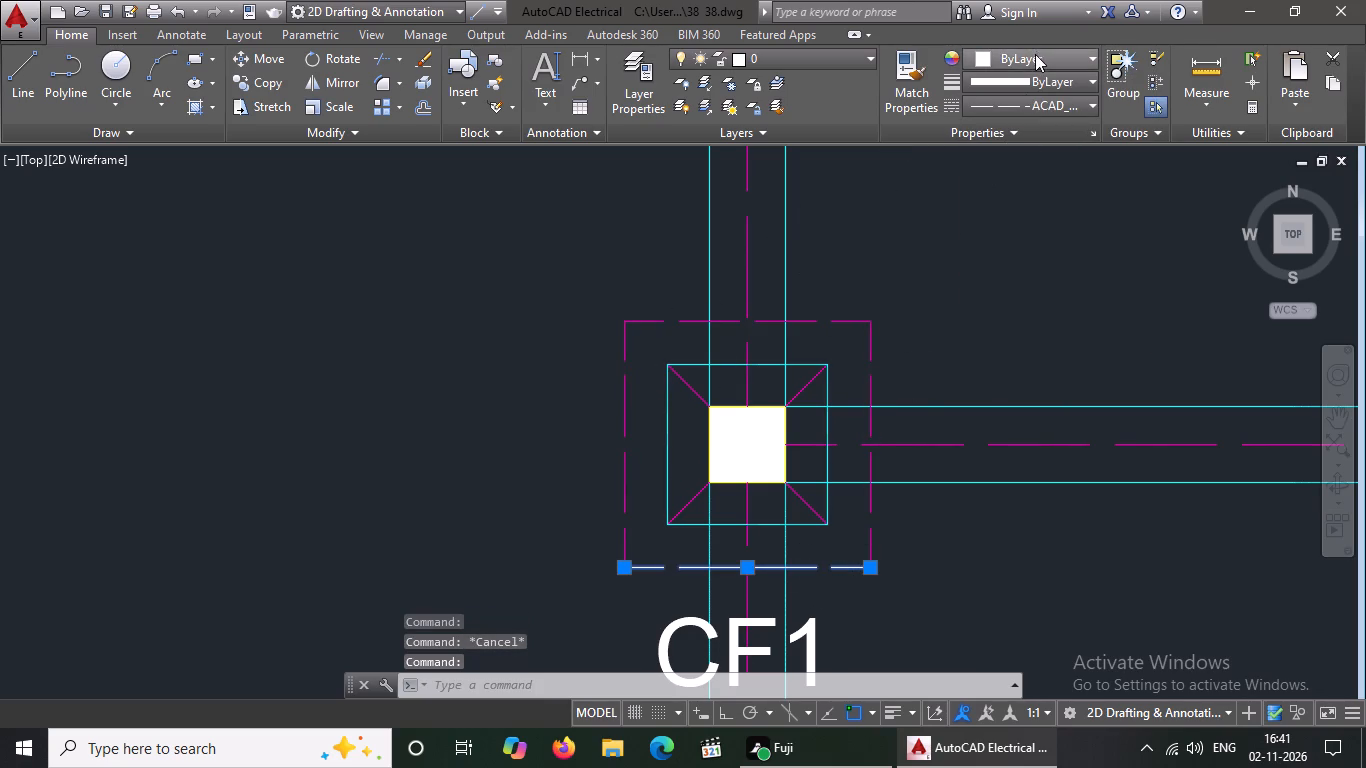
drag(1035, 54, 1029, 85)
click(1011, 54)
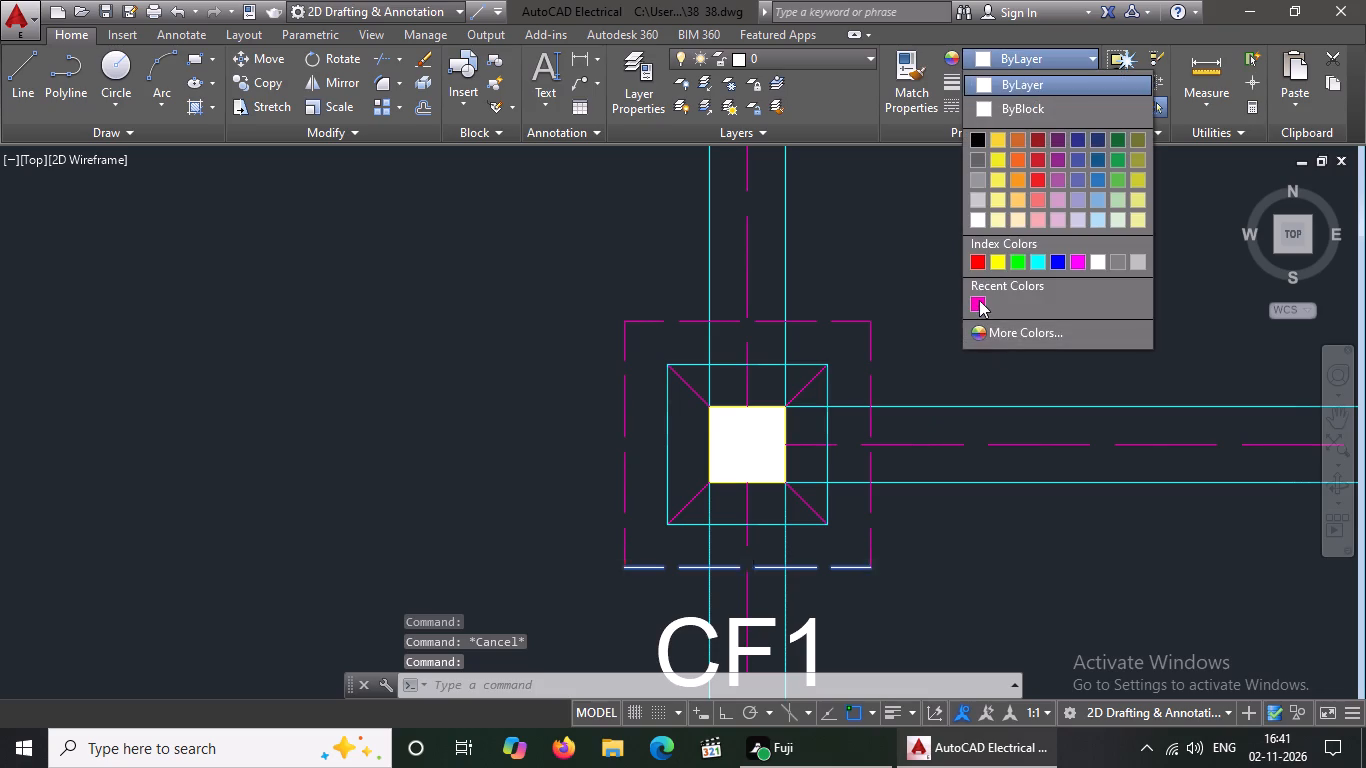
click(979, 300)
key(Escape)
Set the top and right dashed outline lines of the right-column CF1 footing directly below the third row to colour 220.
scroll(745, 440, down, 3)
key(Escape)
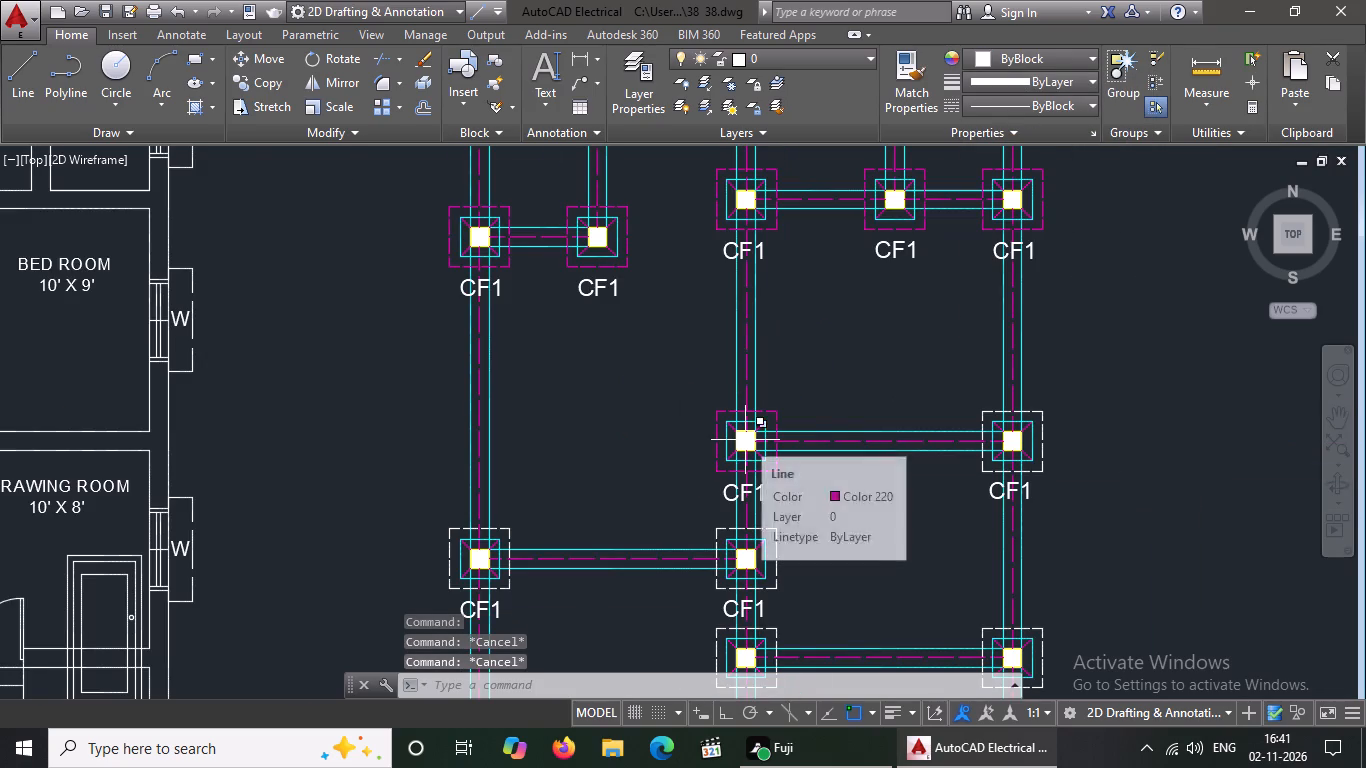
key(Escape)
scroll(835, 429, down, 2)
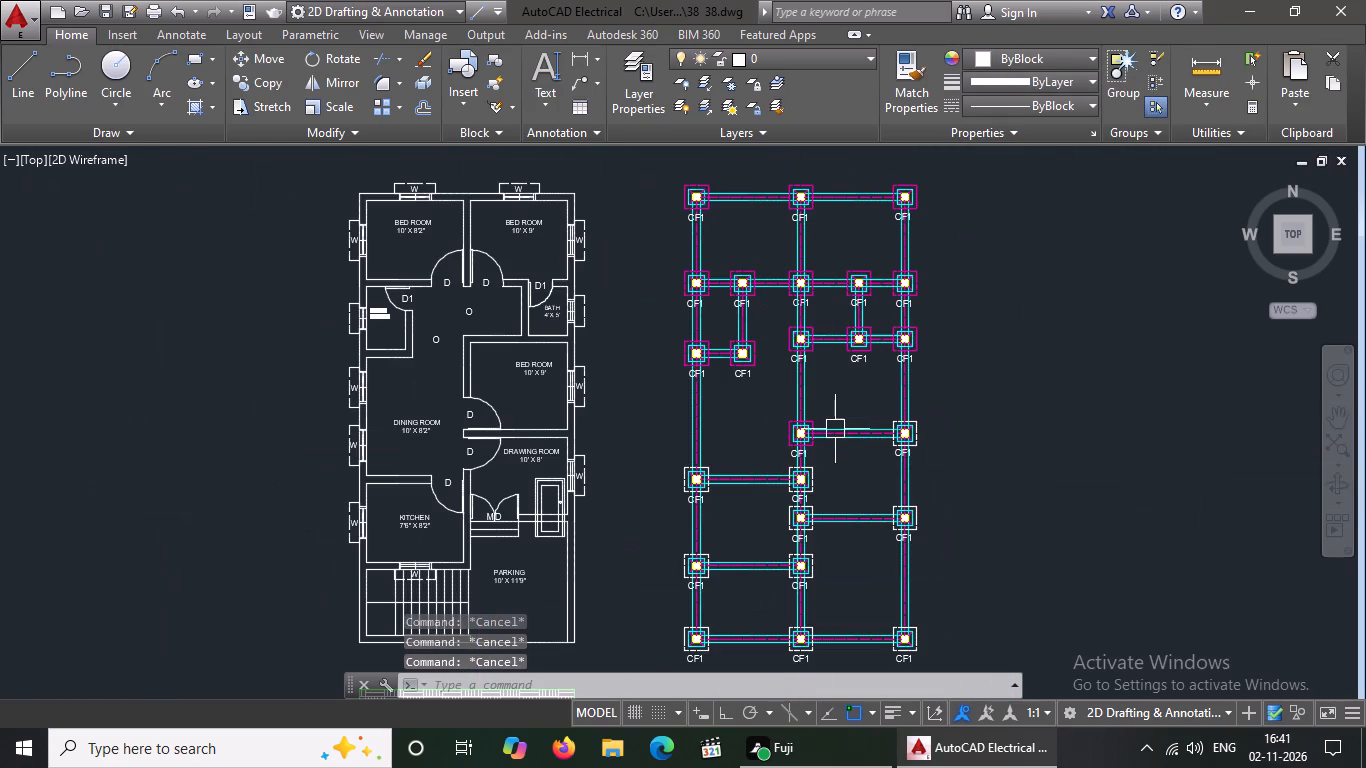
scroll(911, 418, up, 5)
click(901, 427)
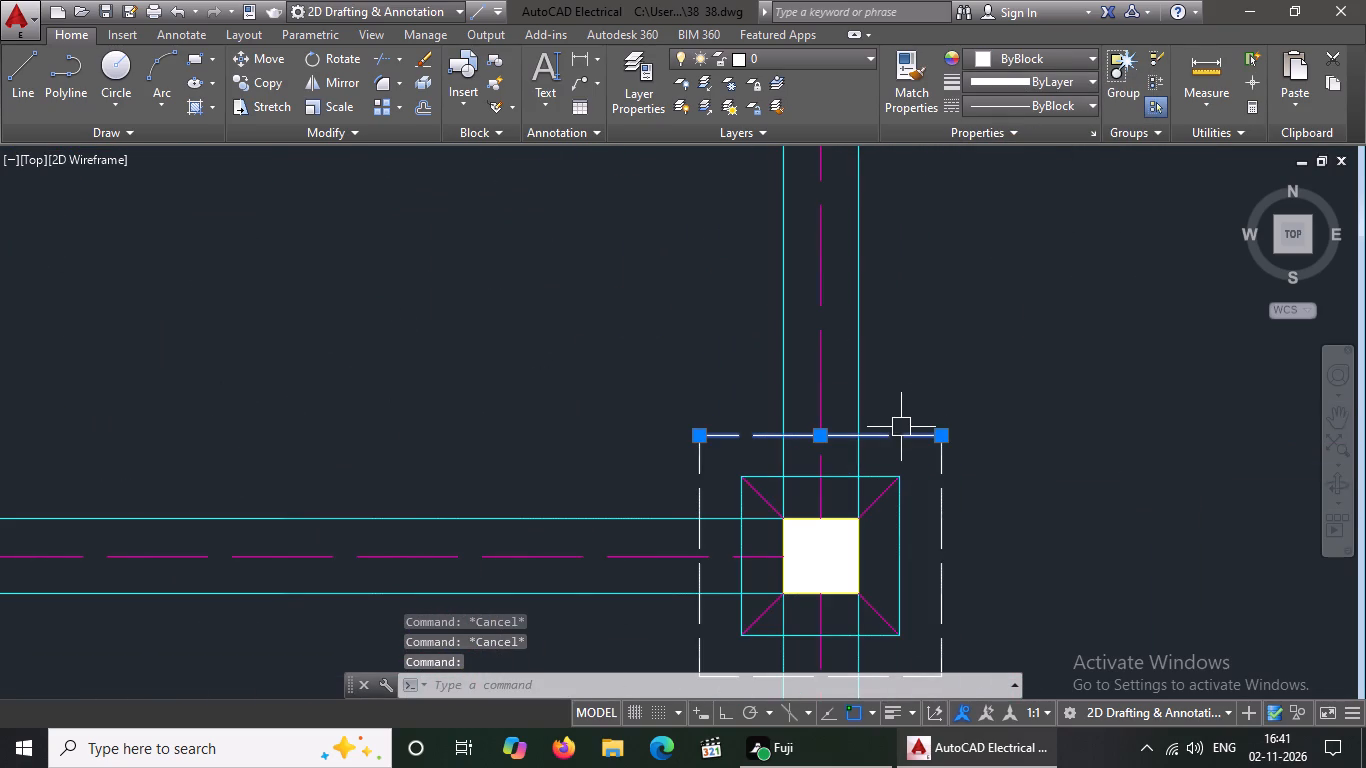
click(1010, 57)
click(975, 304)
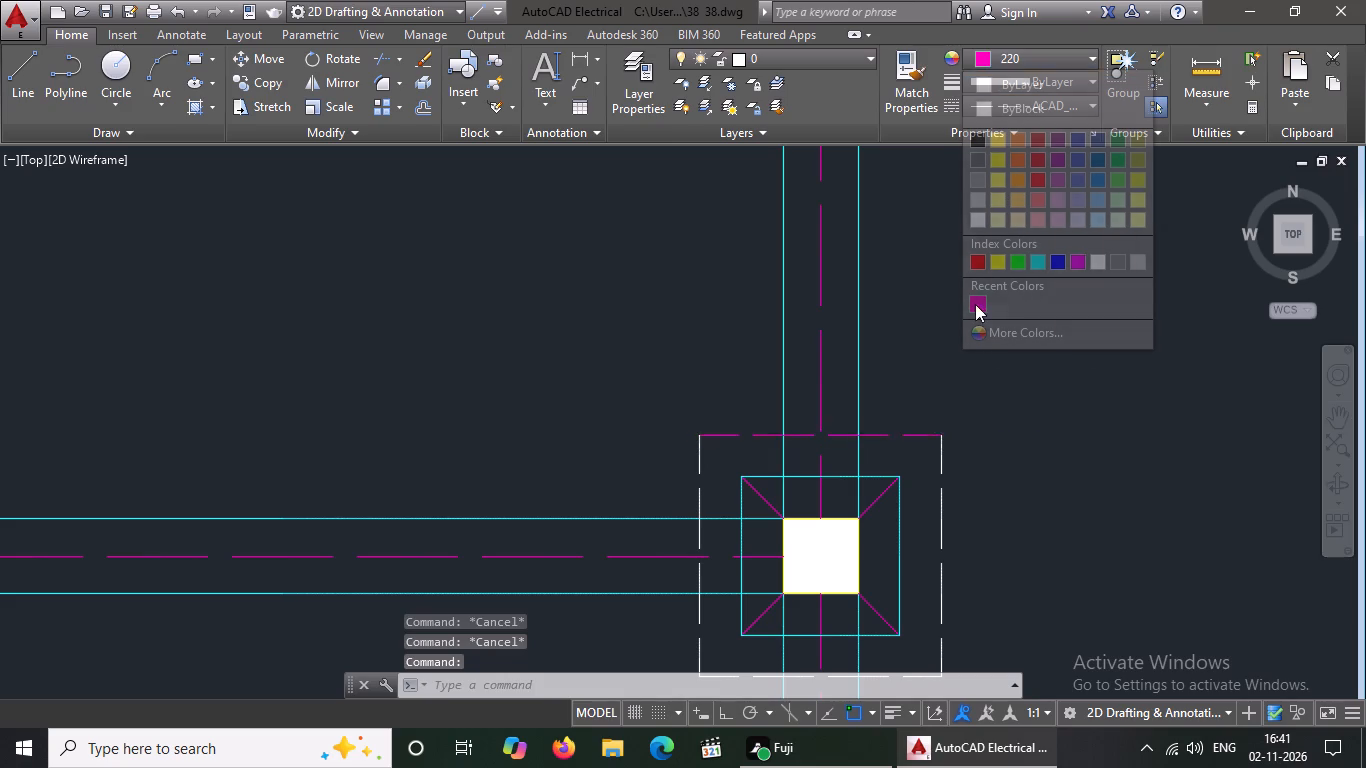
key(Escape)
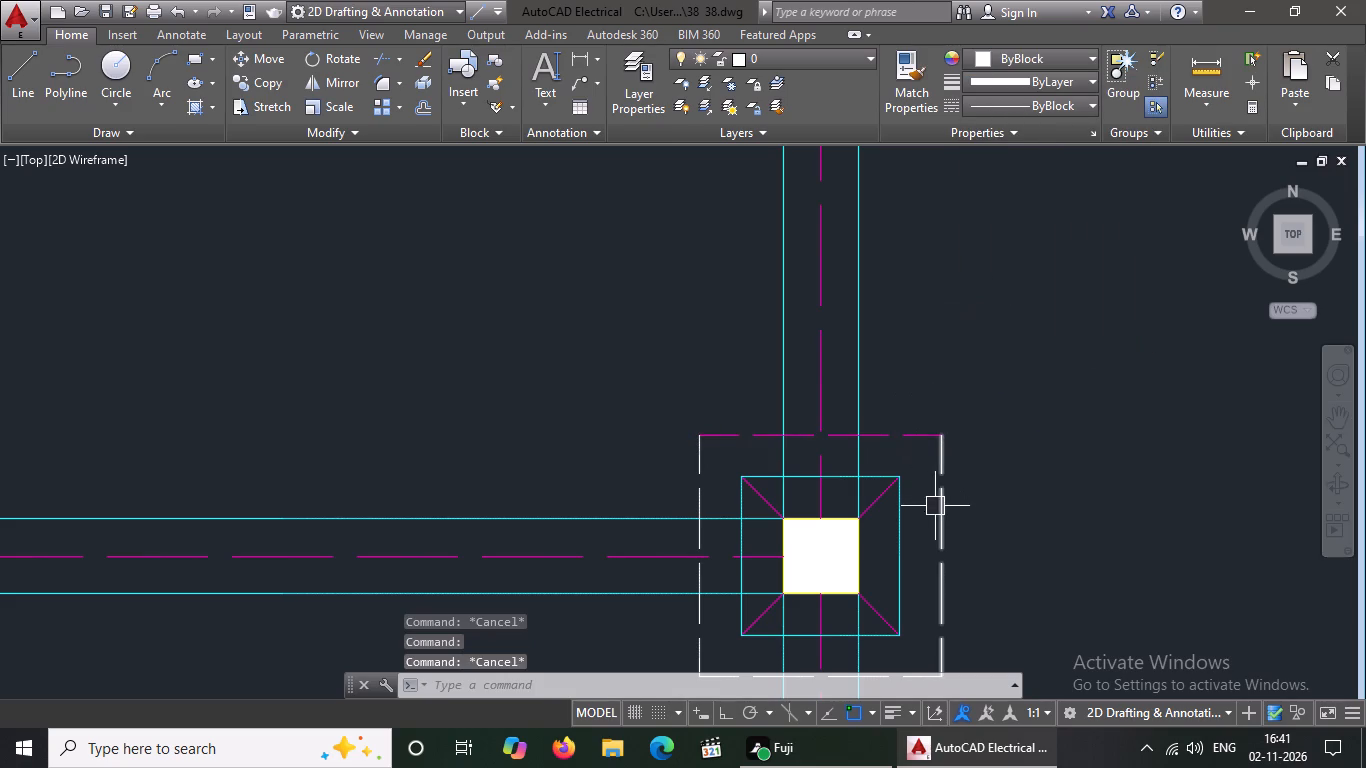
click(948, 500)
click(1002, 57)
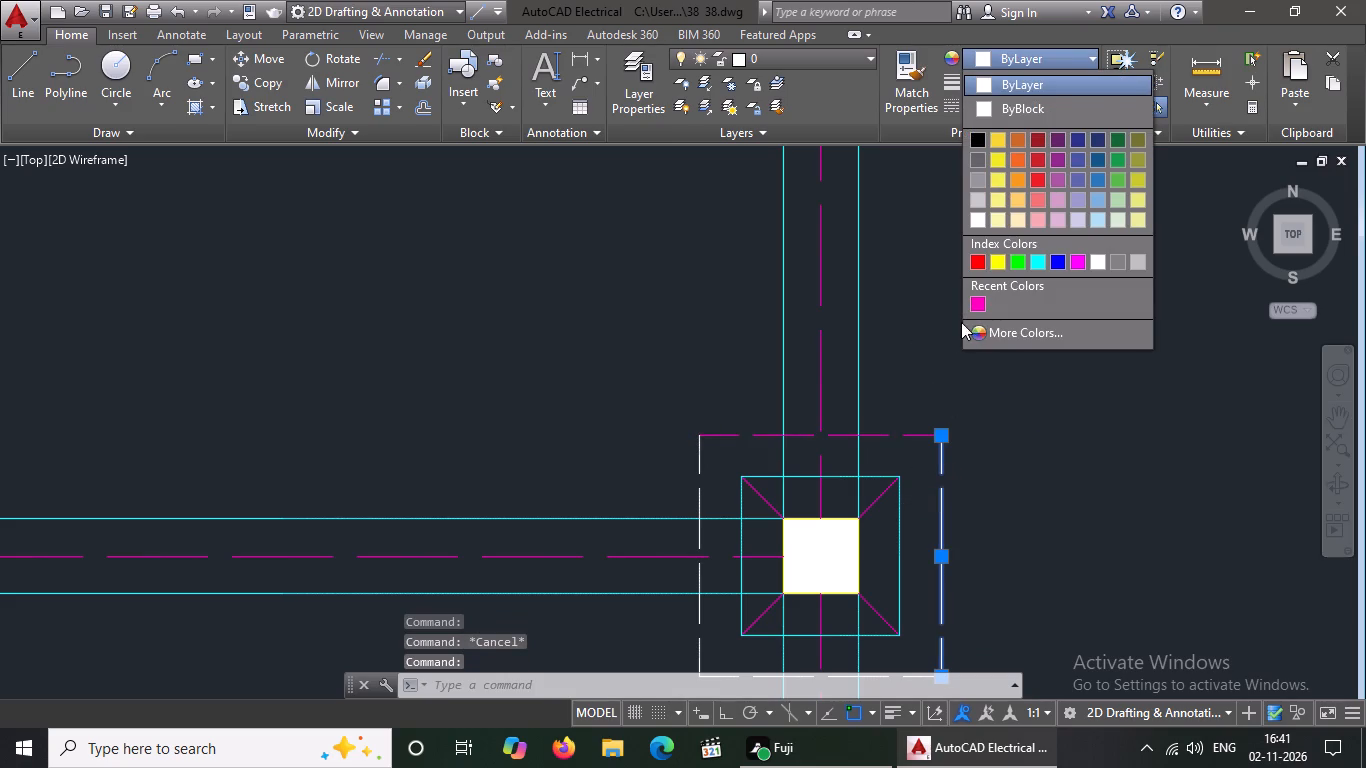
click(977, 304)
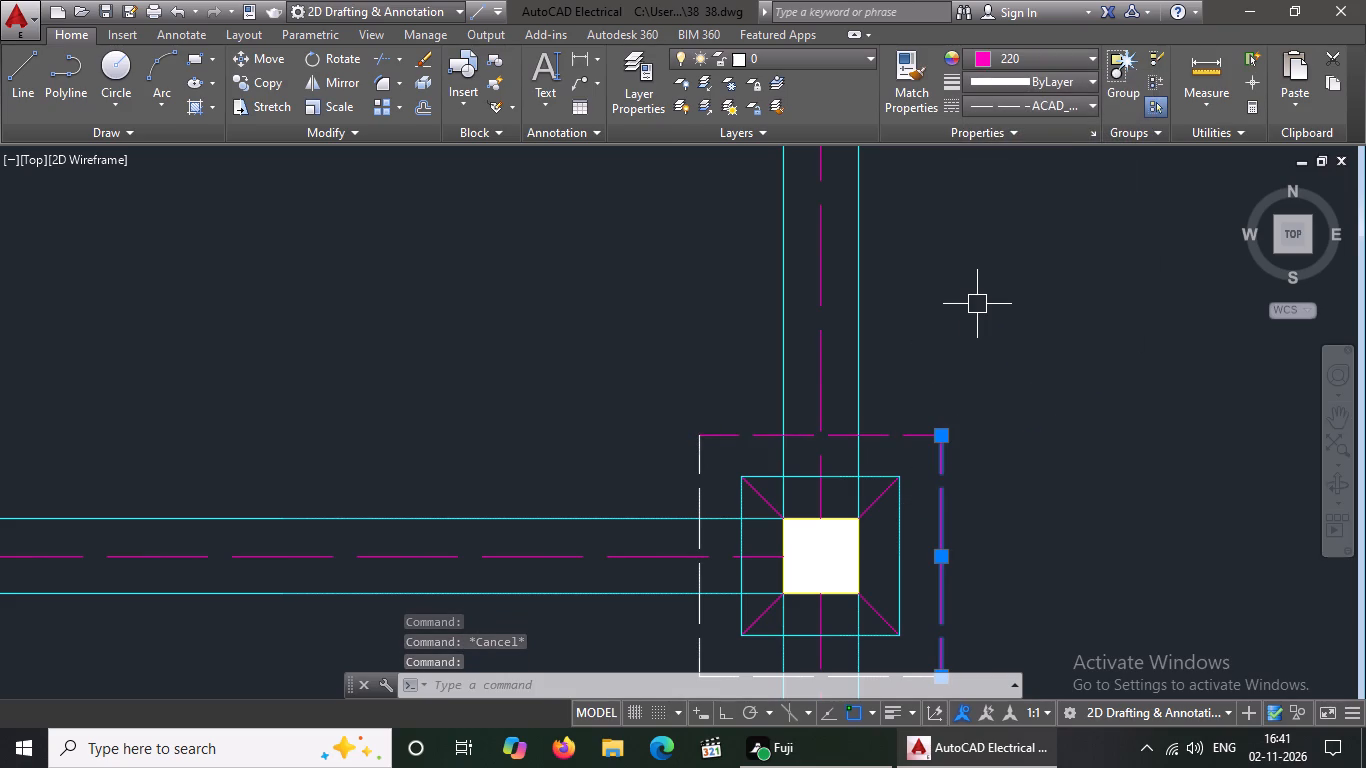
key(Escape)
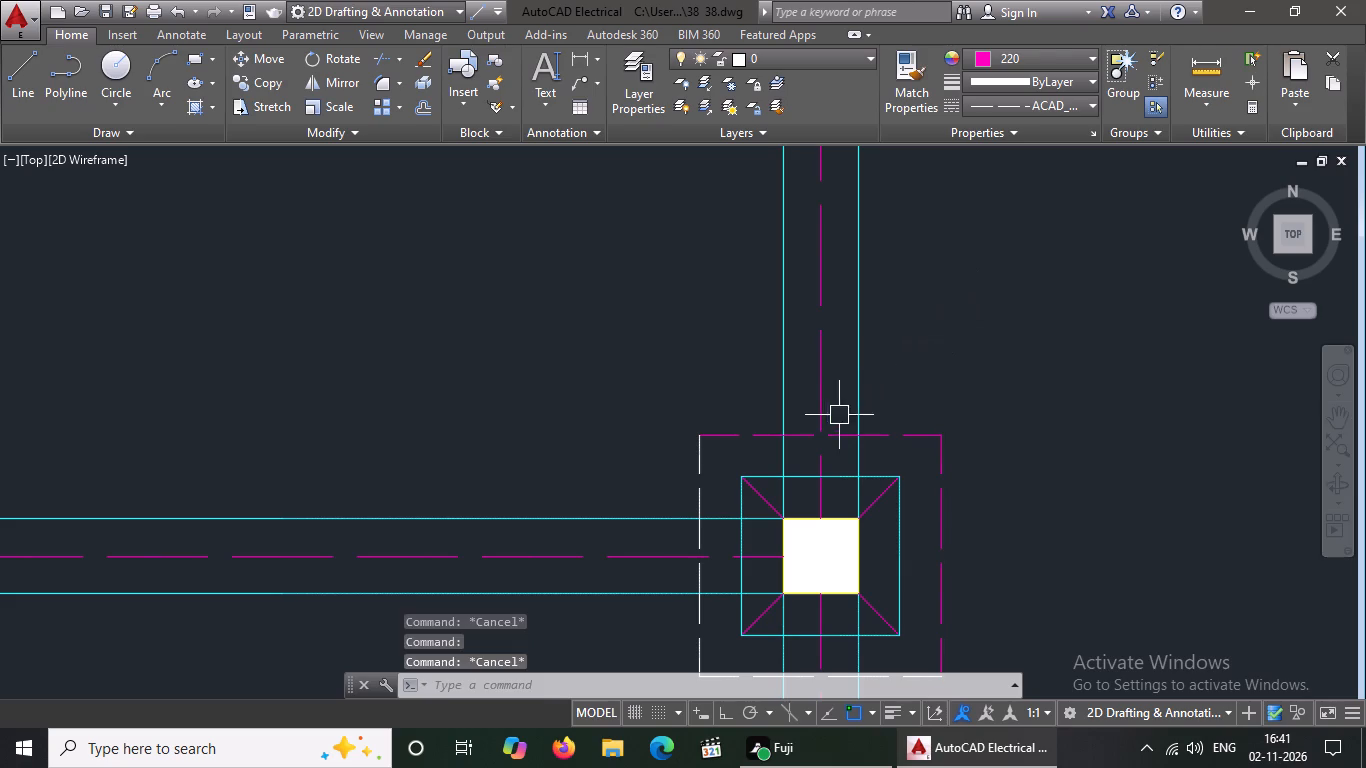
Set the left and bottom dashed outline lines of the right-column CF1 footing directly below the third row to colour 220.
click(696, 469)
click(1016, 61)
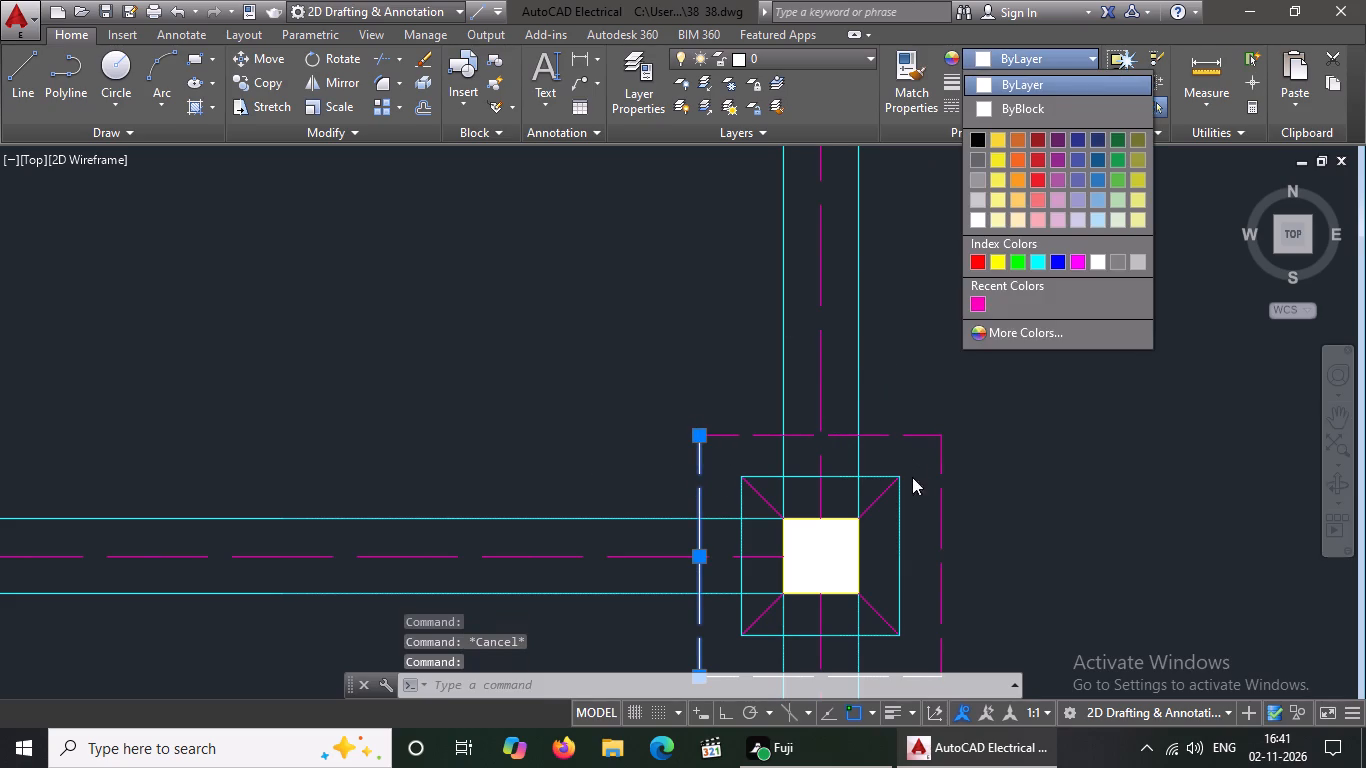
click(982, 295)
key(Escape)
scroll(808, 347, down, 3)
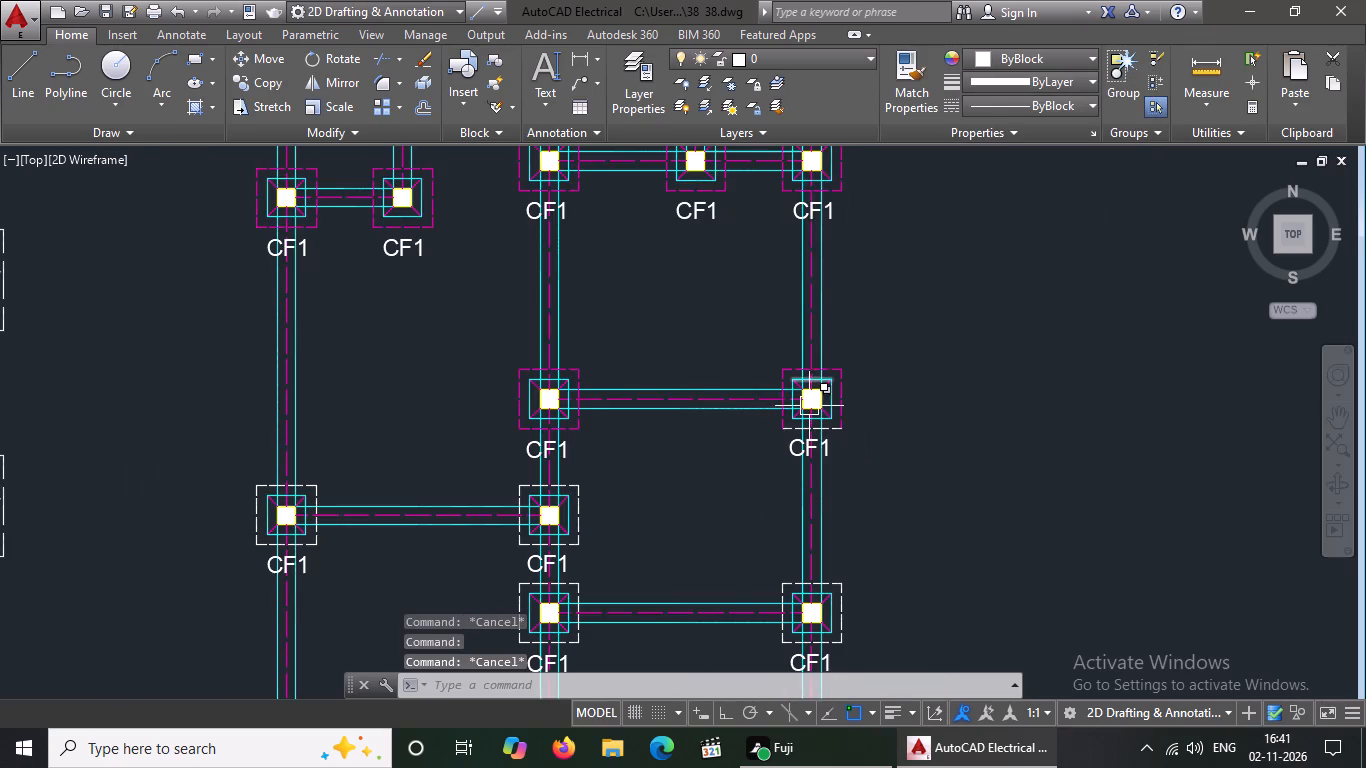
scroll(803, 414, up, 2)
click(773, 456)
click(1047, 52)
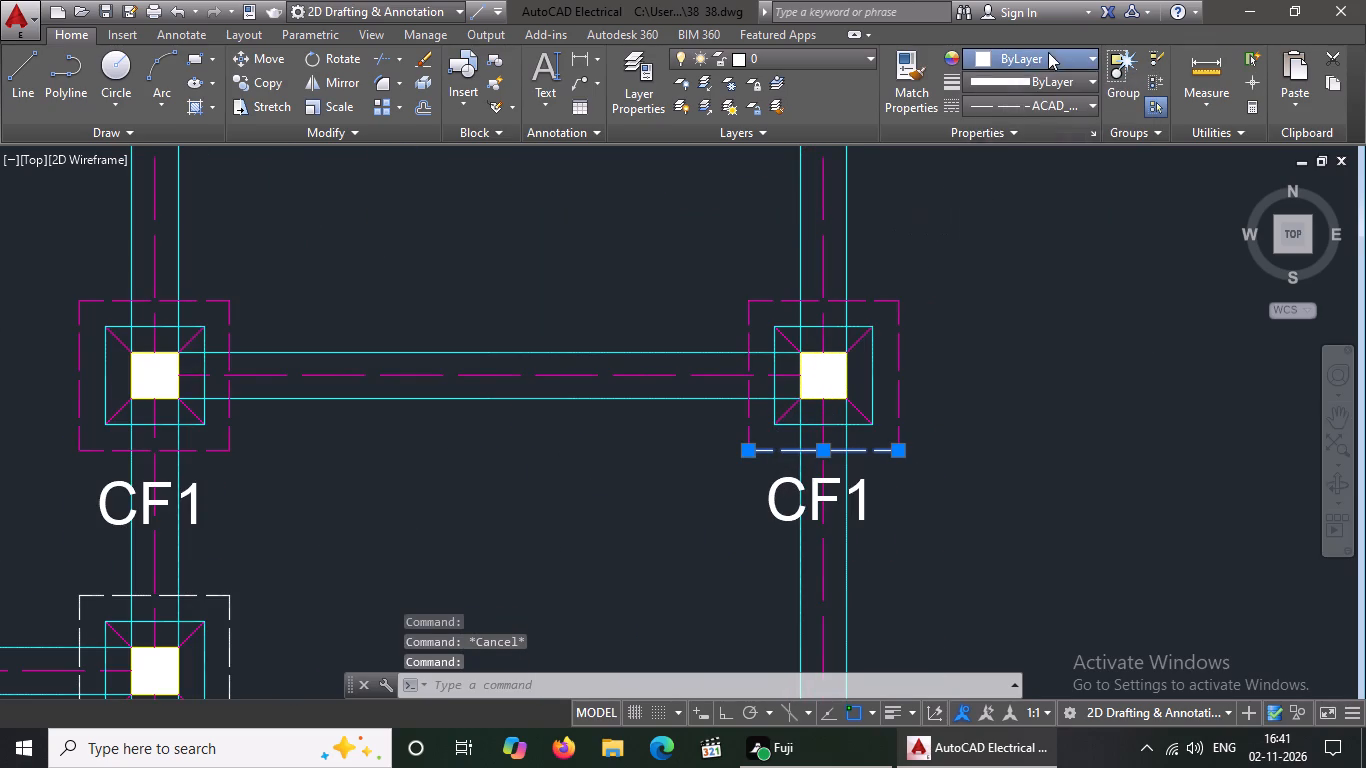
click(985, 302)
key(Escape)
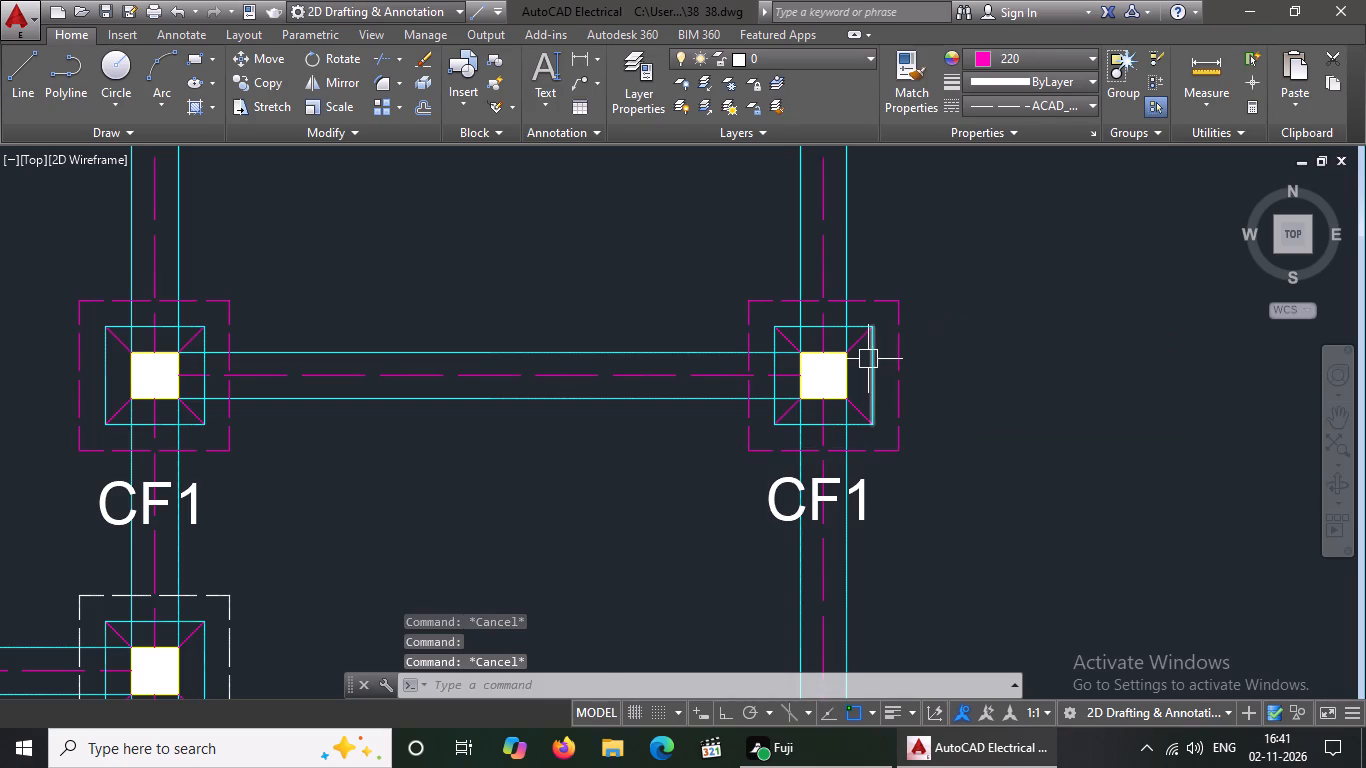
Set the top and right dashed outline lines of the middle-column CF1 footing in the fourth row from the bottom to colour 220.
scroll(868, 359, down, 2)
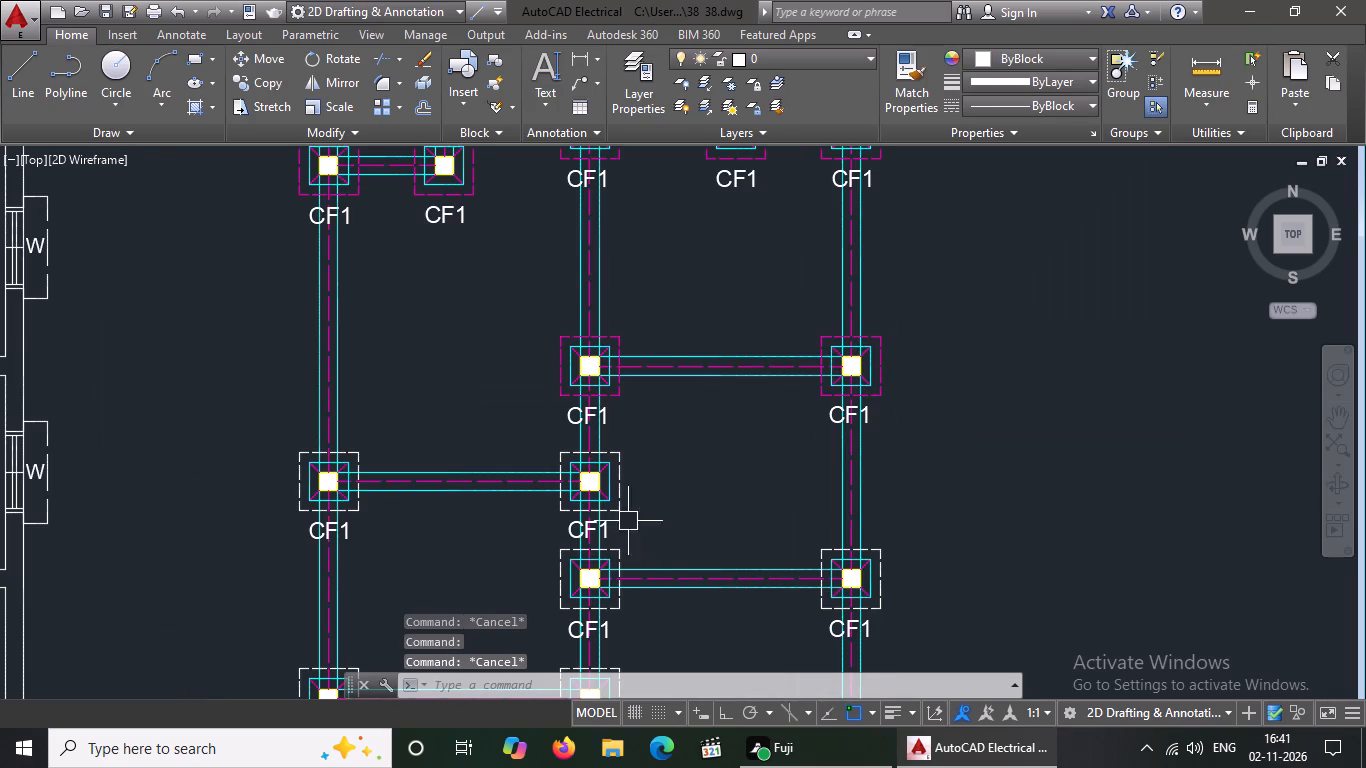
scroll(554, 504, up, 2)
key(Escape)
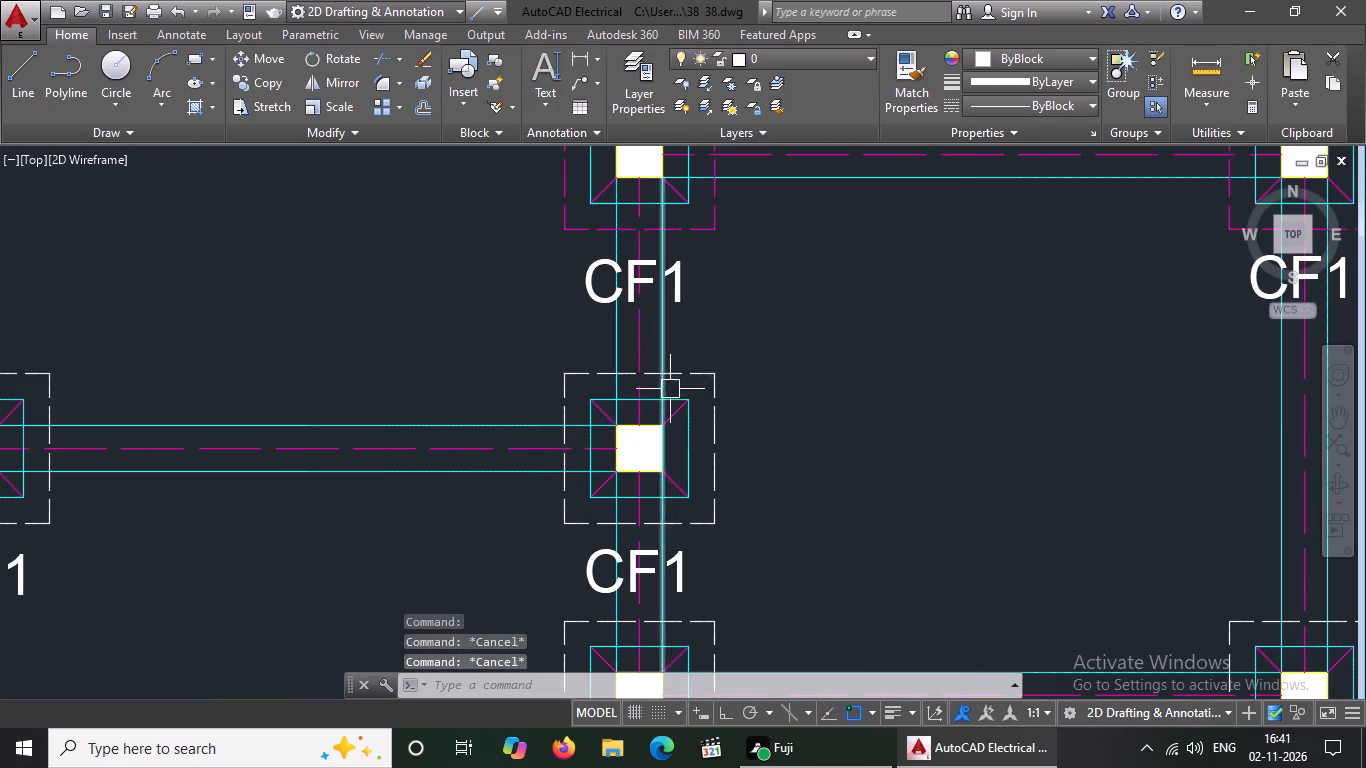
click(684, 377)
click(985, 59)
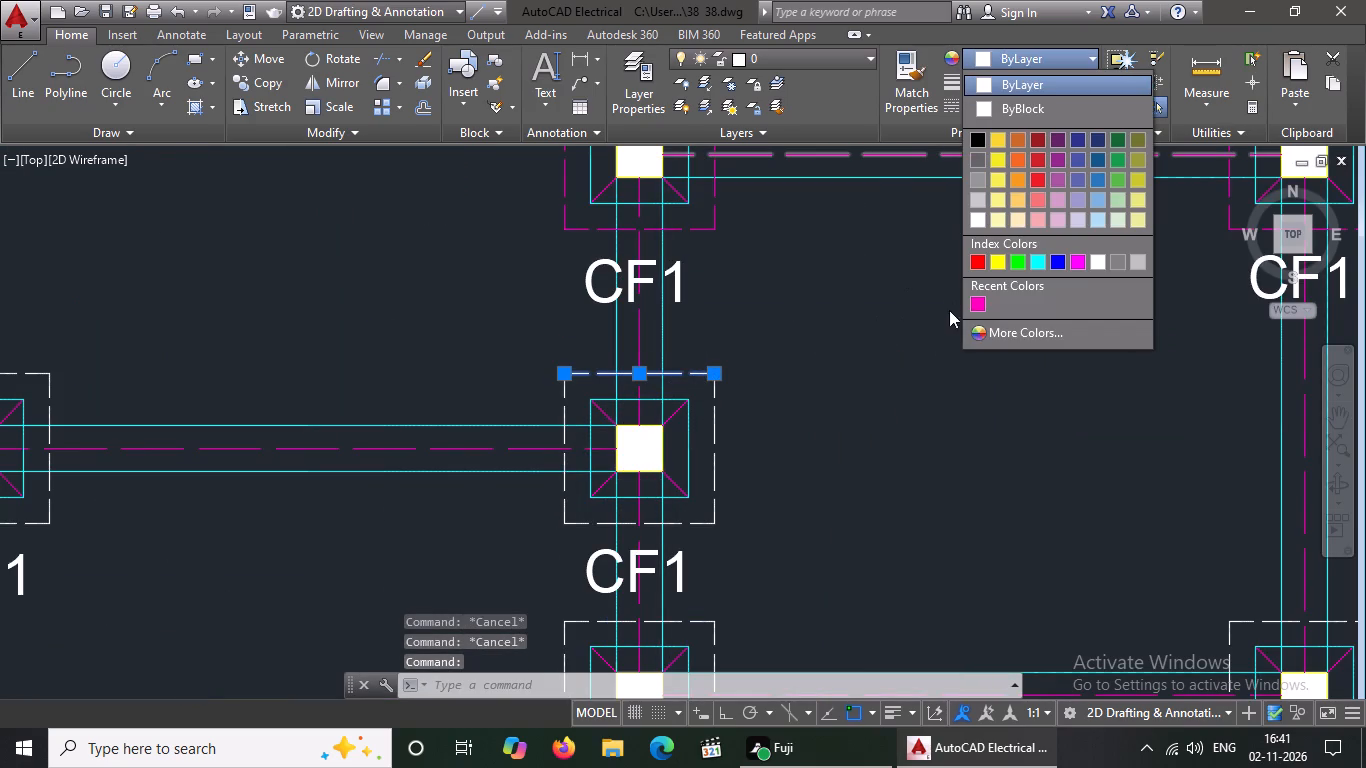
click(978, 306)
key(Escape)
click(711, 436)
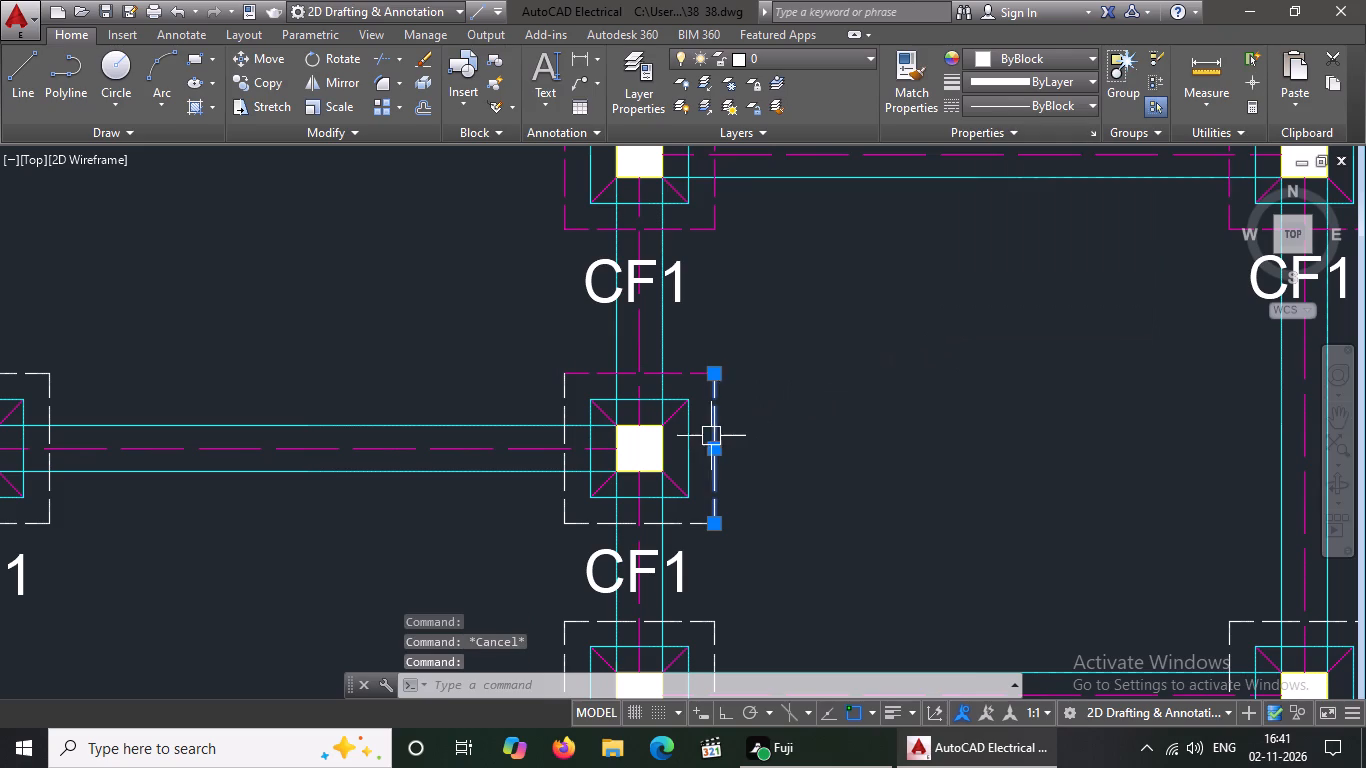
click(1020, 59)
click(980, 301)
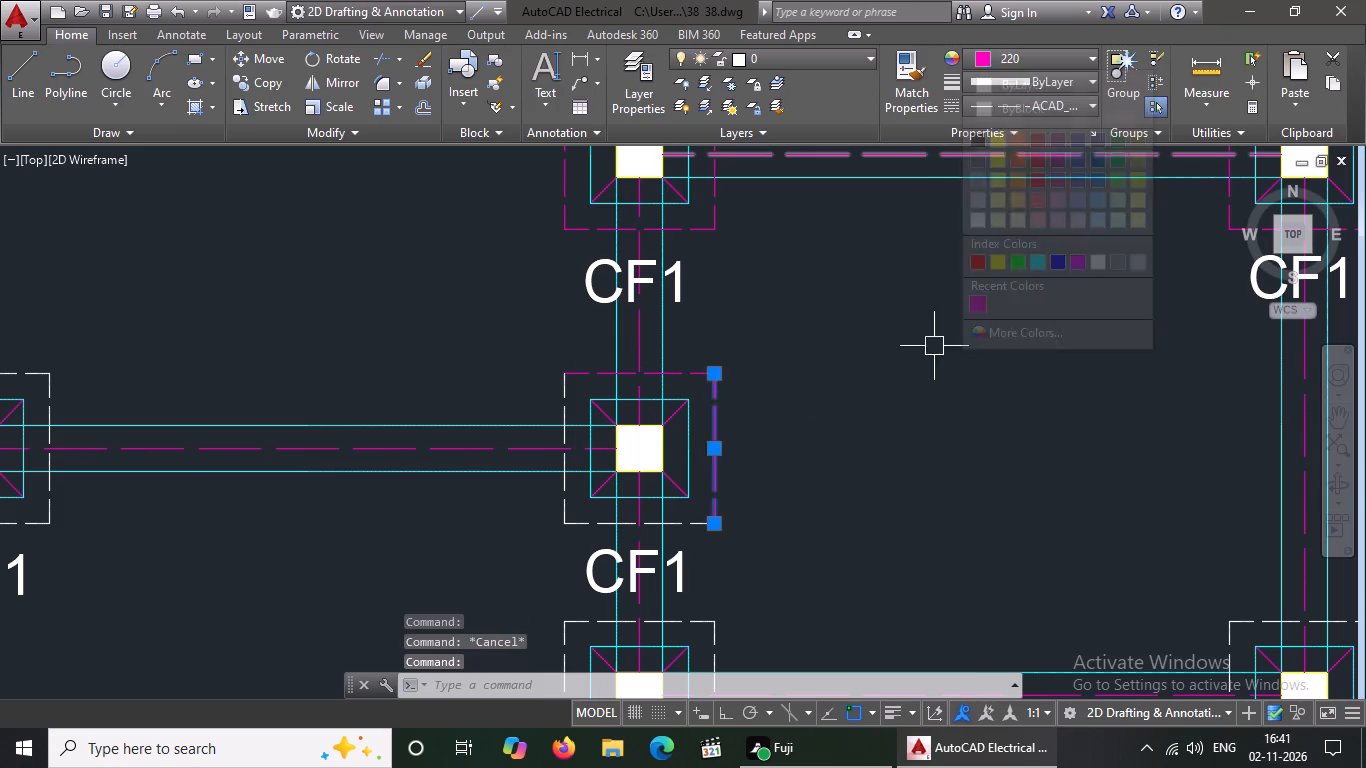
key(Escape)
Set the left and bottom dashed outline lines of the middle-column CF1 footing in the fourth row from the bottom to colour 220.
click(558, 382)
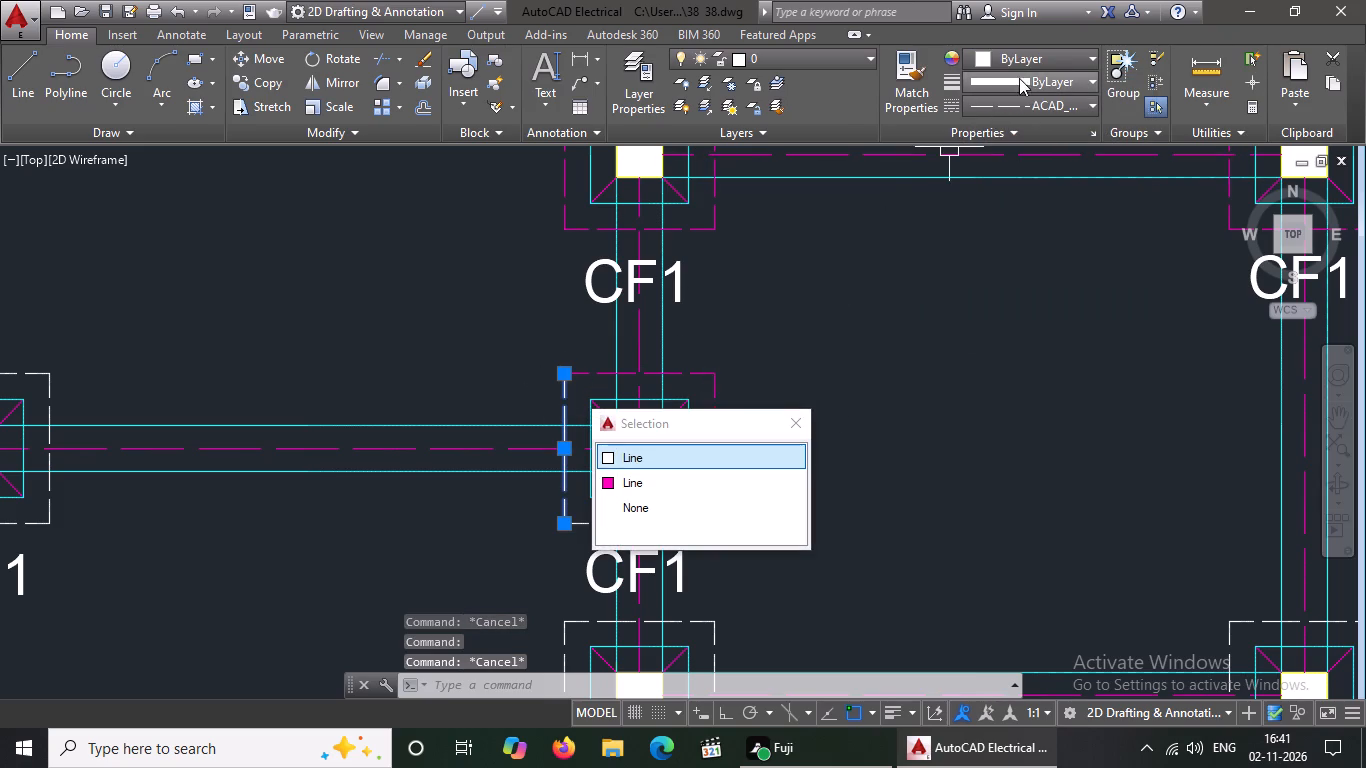
click(1022, 64)
click(977, 301)
key(Escape)
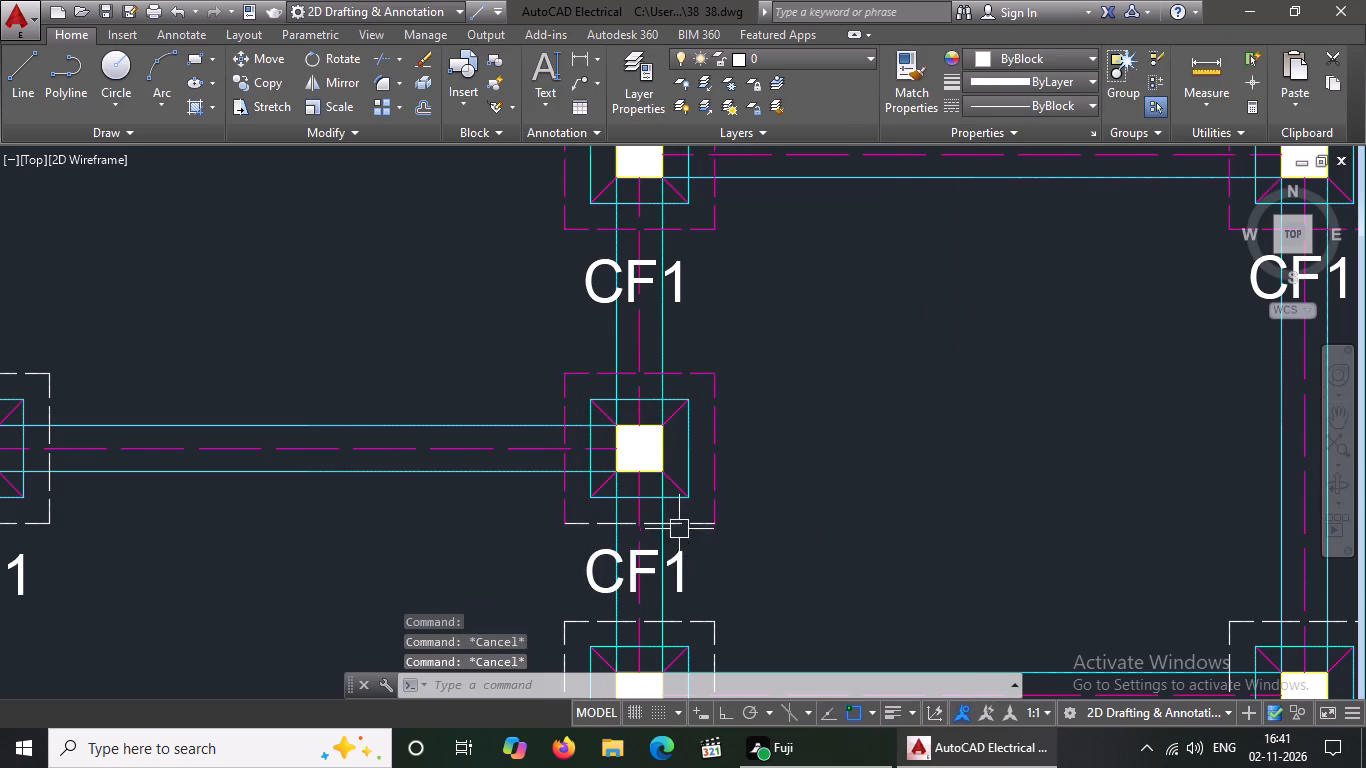
click(684, 521)
click(1010, 62)
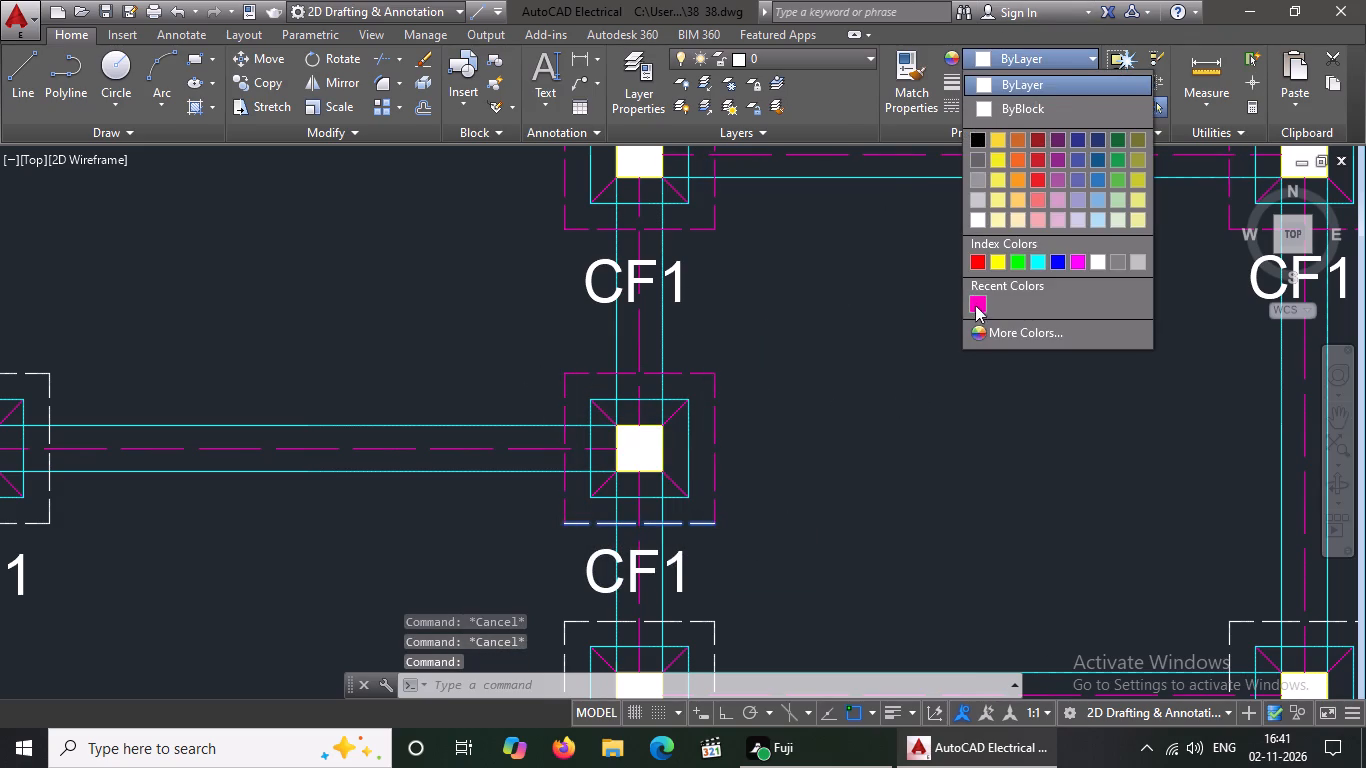
click(978, 299)
key(Escape)
Set the top and left dashed outline lines of the left-column CF1 footing in the fourth row from the bottom to colour 220.
scroll(788, 399, down, 2)
key(Escape)
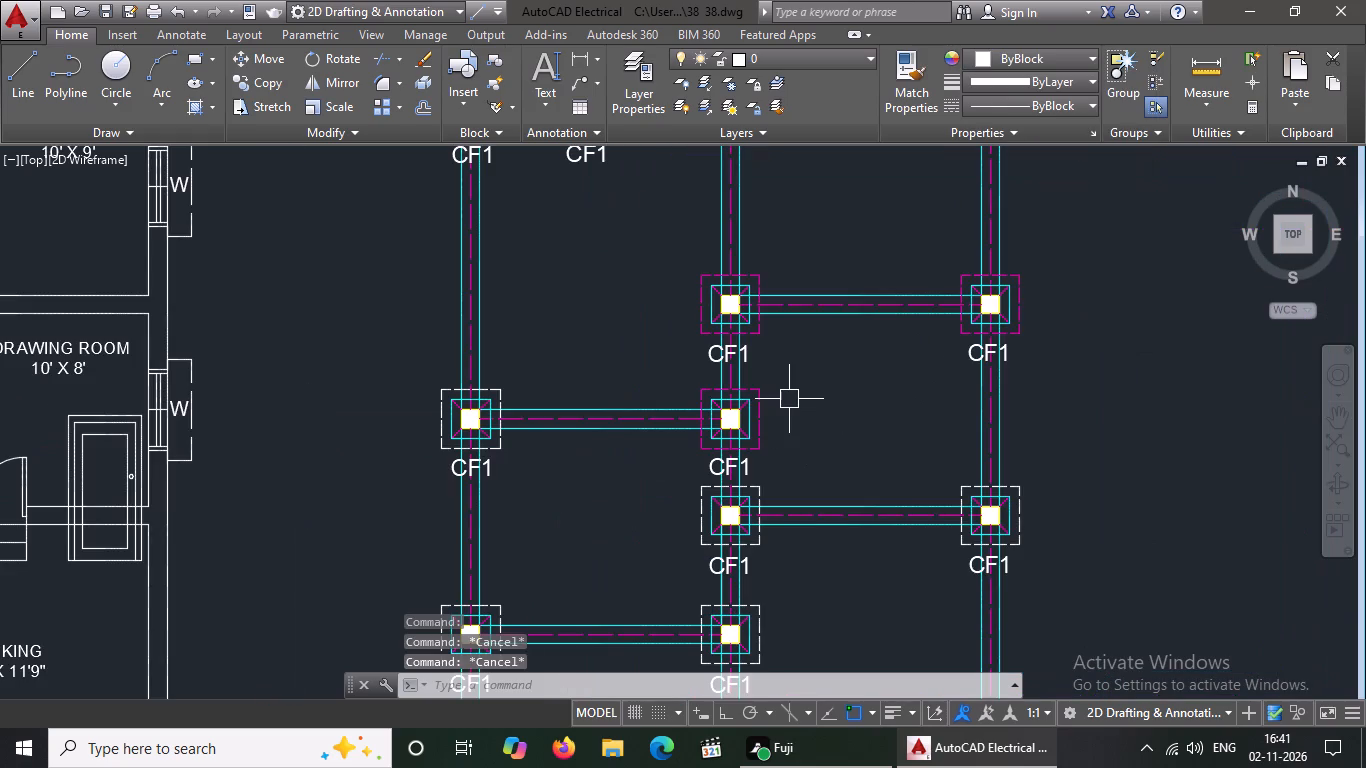
scroll(446, 401, up, 2)
click(559, 379)
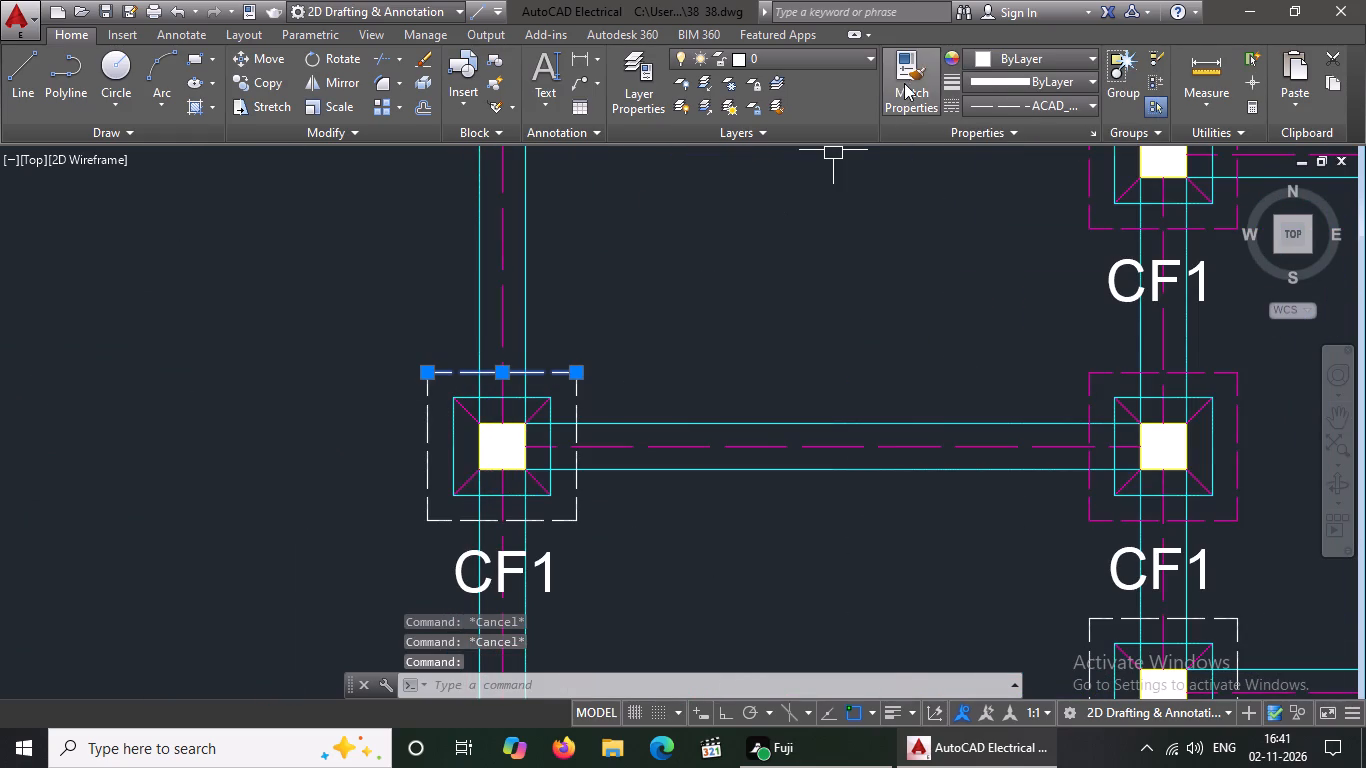
click(1008, 57)
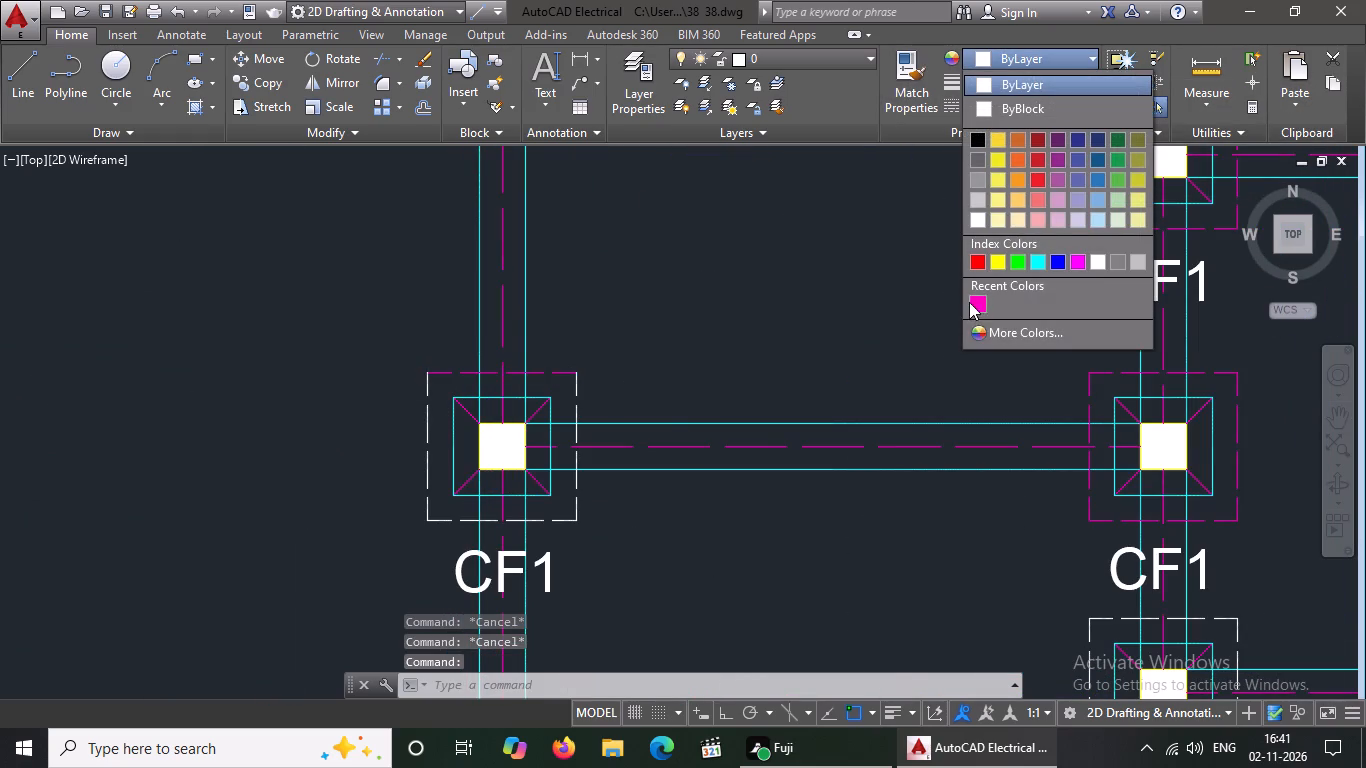
click(969, 302)
key(Escape)
click(428, 407)
click(1036, 55)
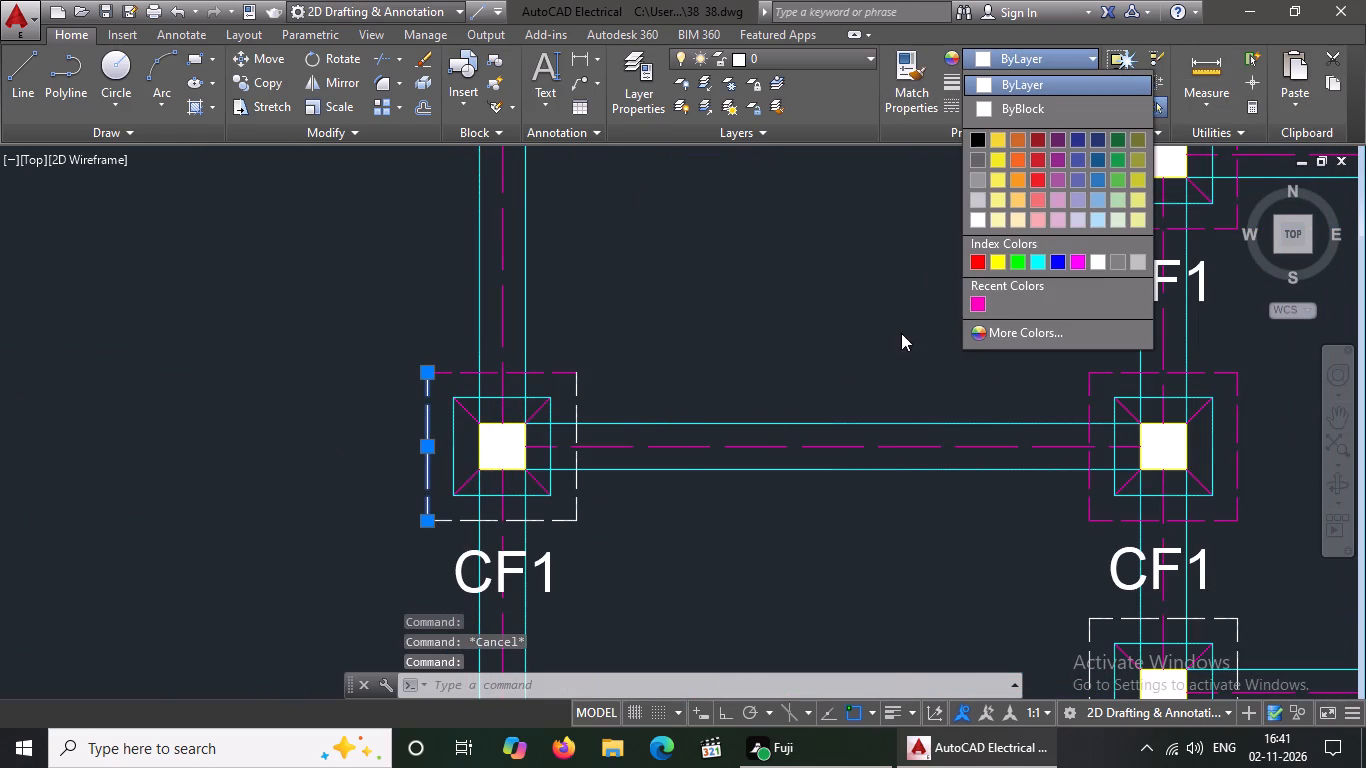
click(972, 304)
key(Escape)
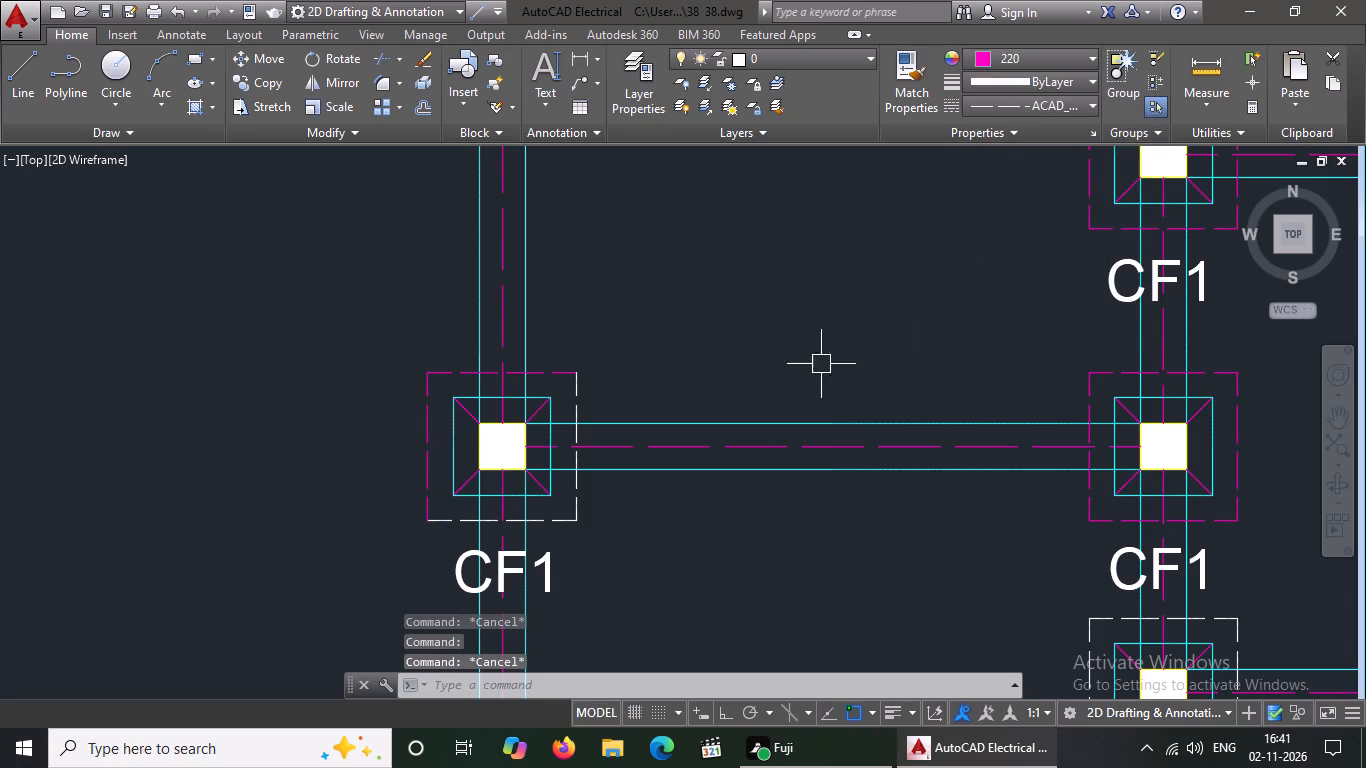
Set the right and bottom dashed outline lines of the left-column CF1 footing in the fourth row from the bottom to colour 220.
click(575, 390)
click(1037, 61)
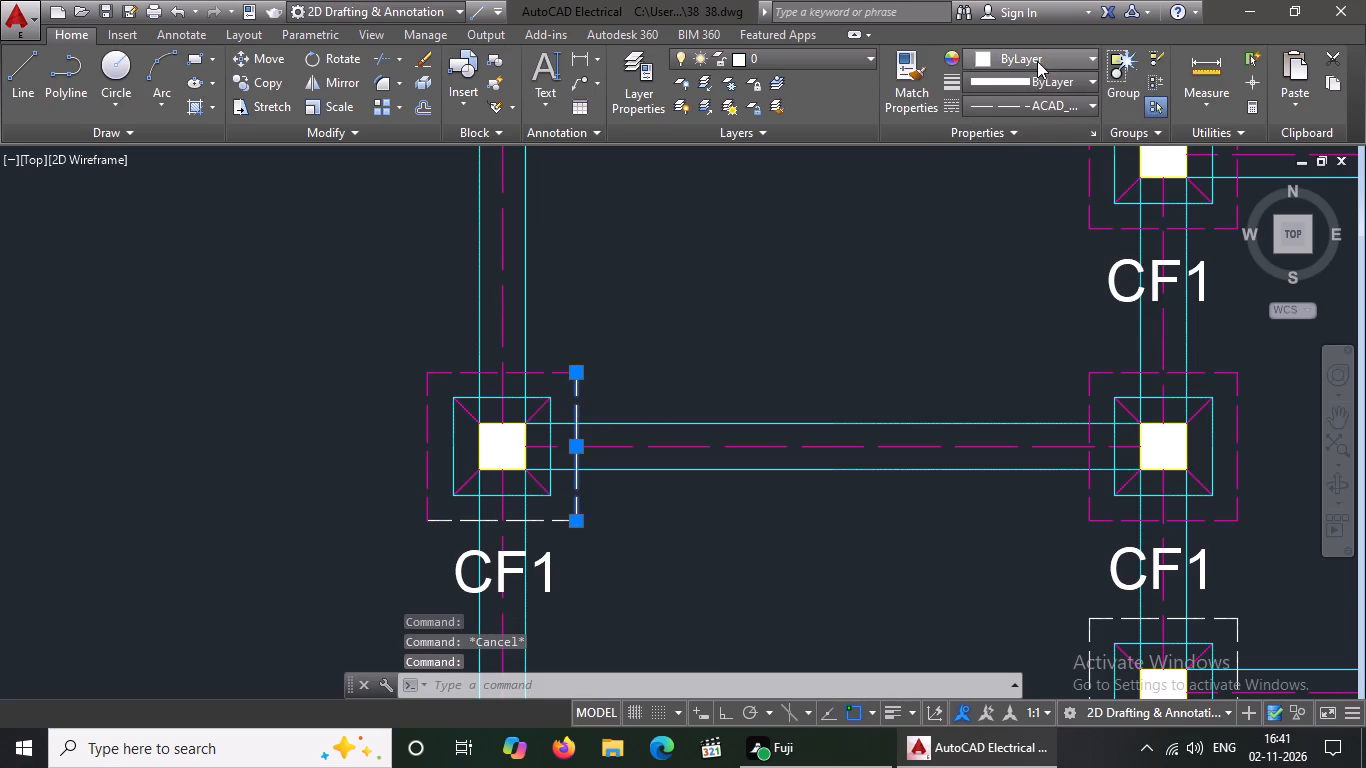
click(978, 301)
key(Escape)
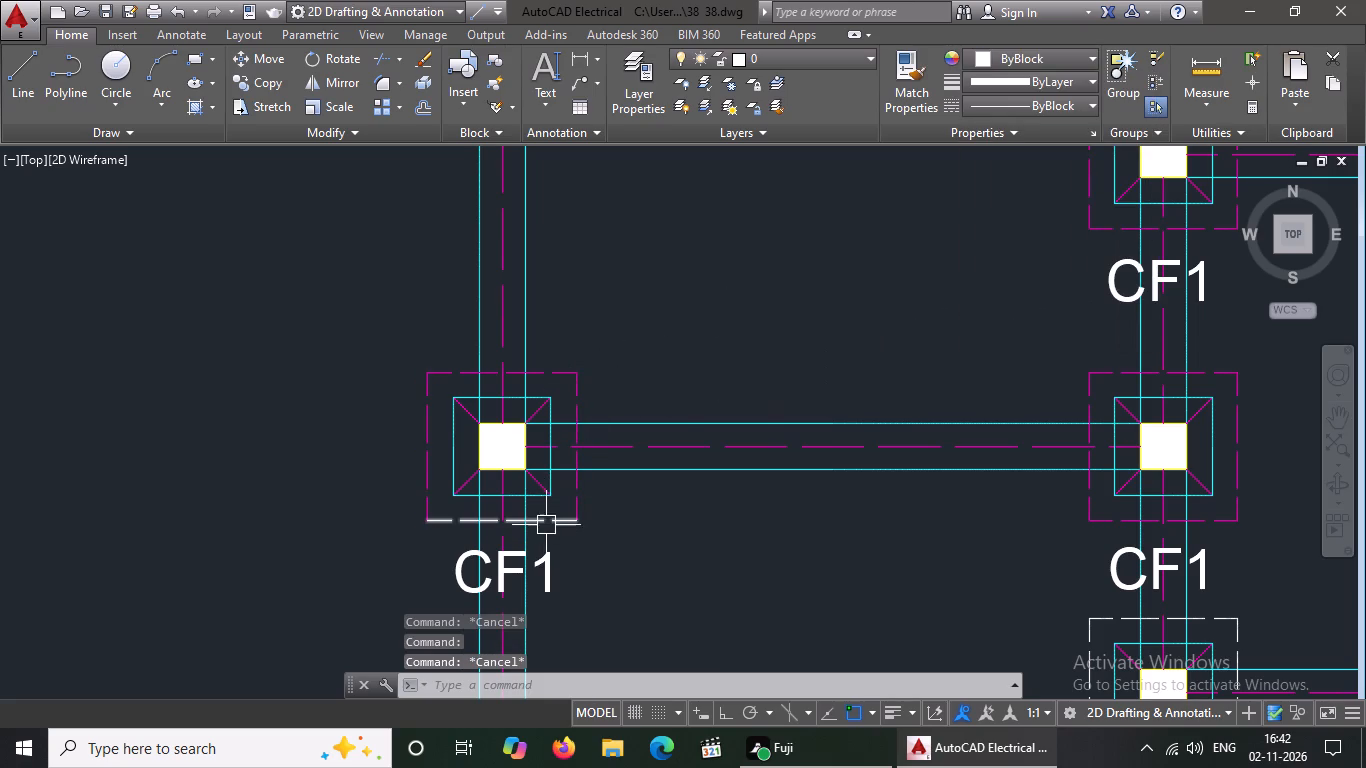
click(547, 523)
click(1006, 52)
click(978, 298)
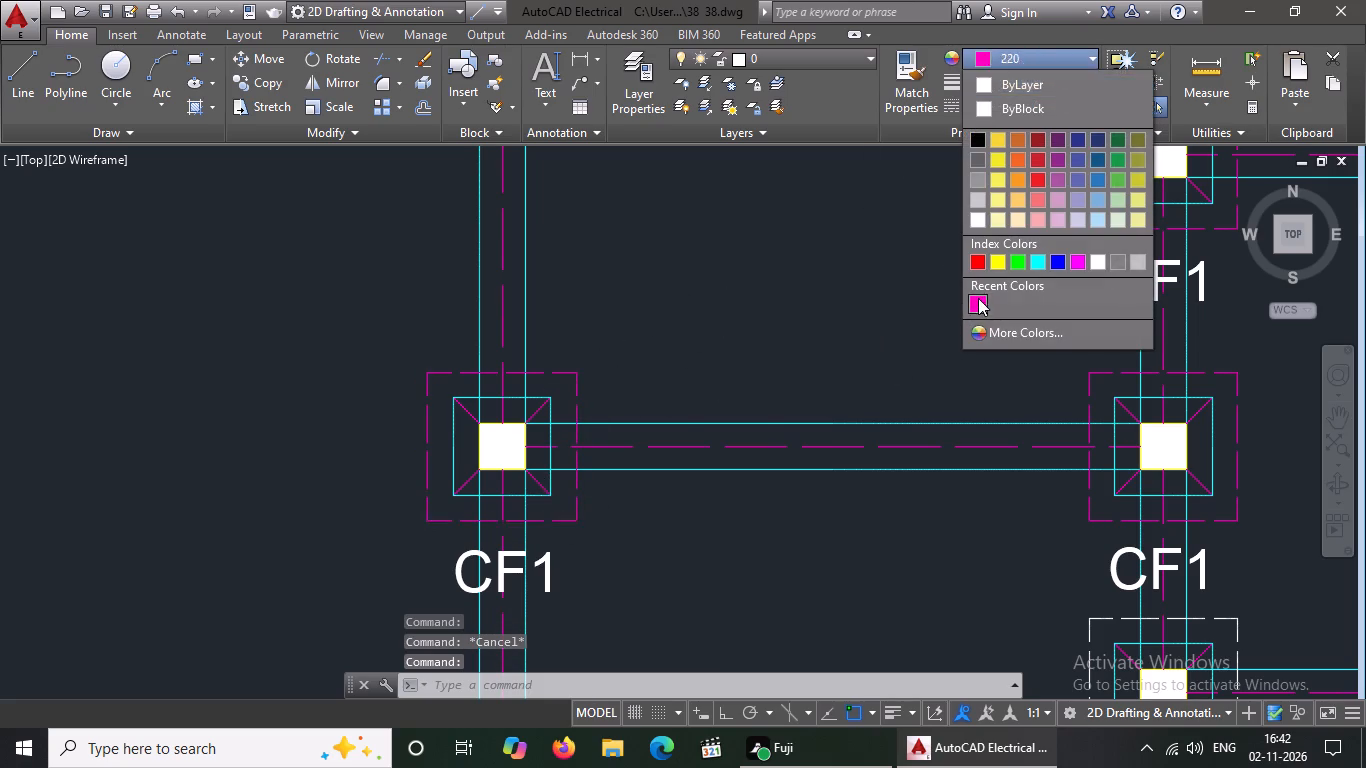
key(Escape)
Set the top and right dashed outline lines of the middle-column CF1 footing in the third row from the bottom to colour 220.
scroll(799, 309, down, 3)
key(Escape)
key(Escape)
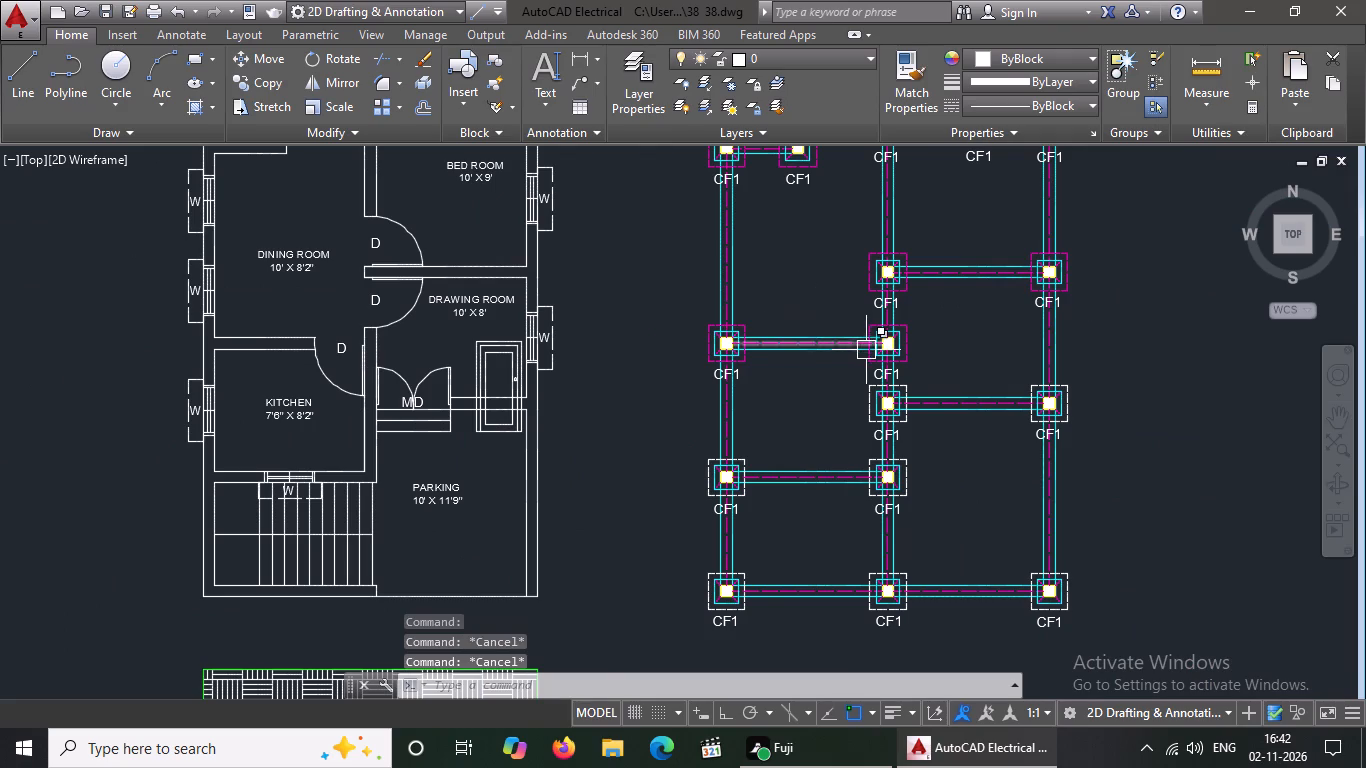
scroll(912, 379, up, 5)
click(848, 412)
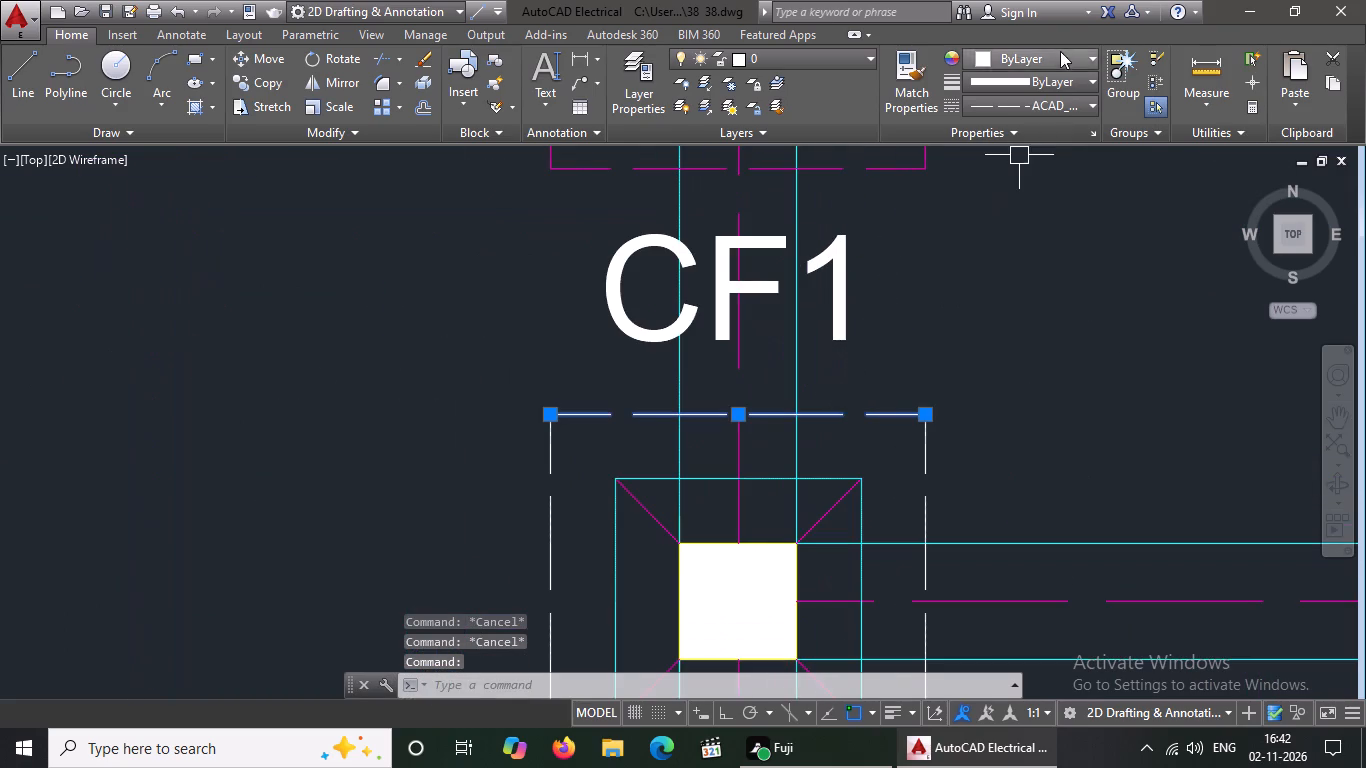
click(1051, 61)
click(982, 300)
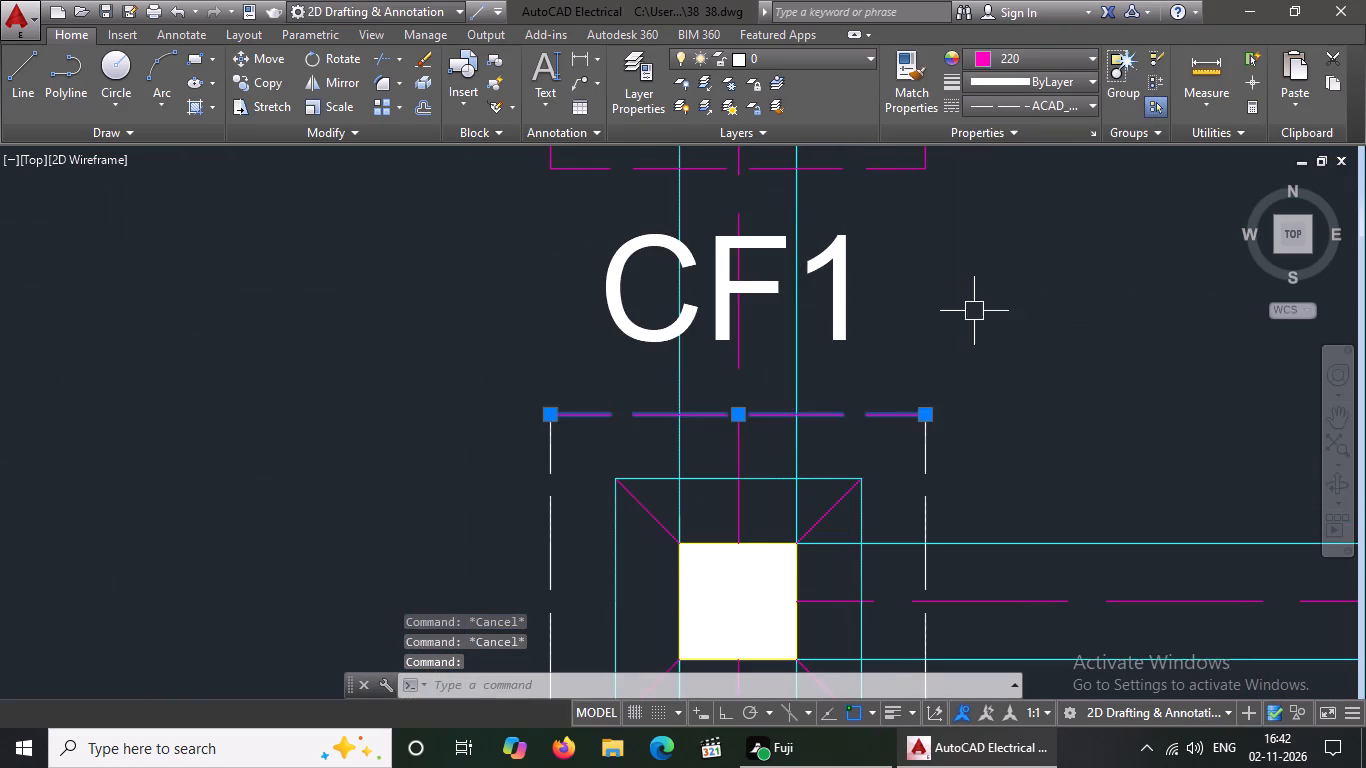
key(Escape)
click(923, 454)
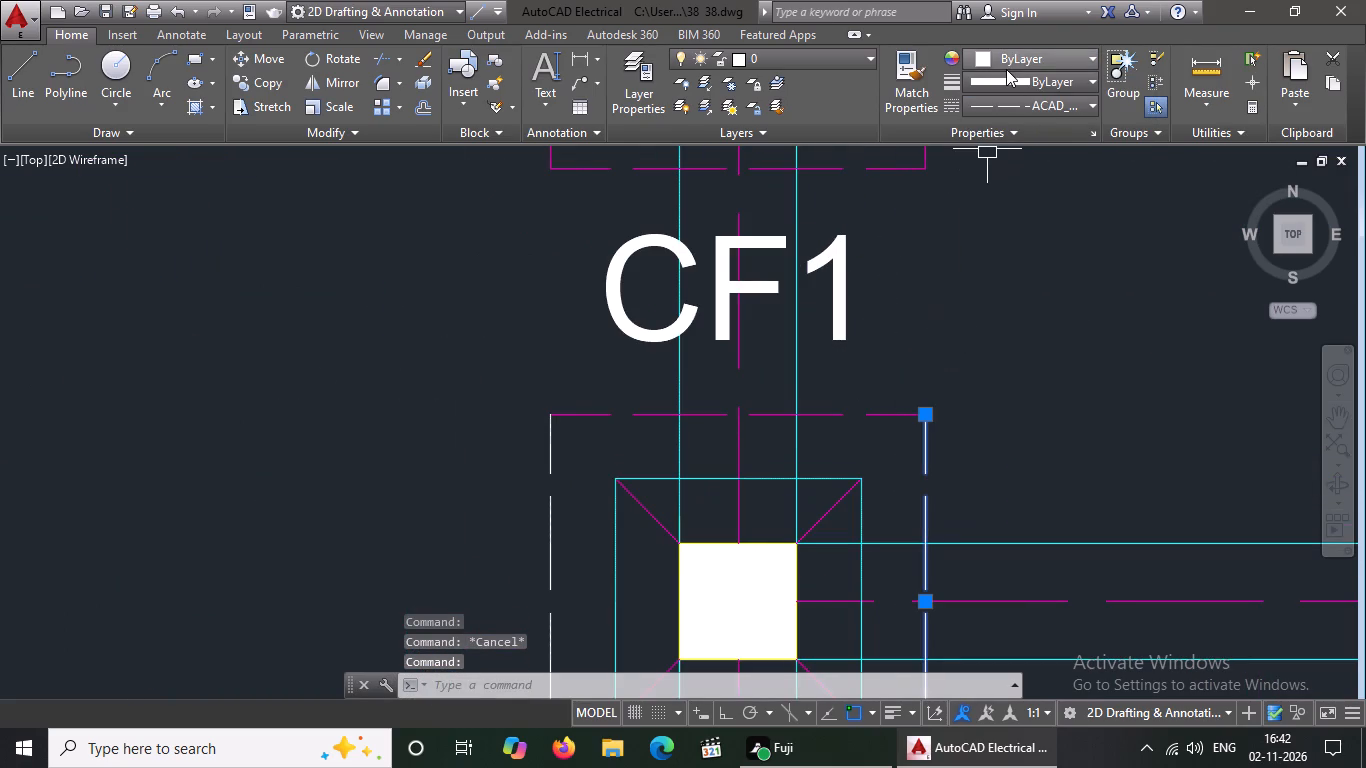
click(1006, 69)
click(979, 307)
key(Escape)
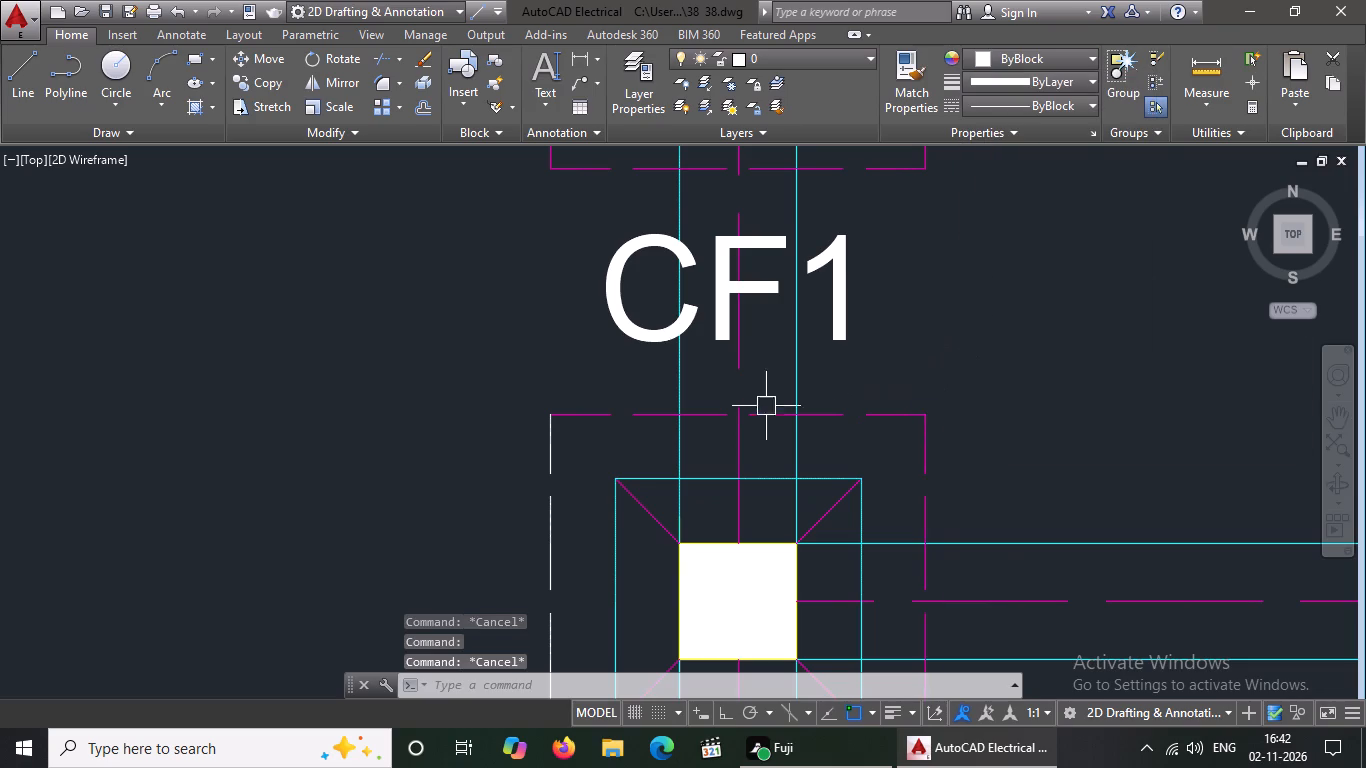
Set the left and bottom dashed outline lines of the middle-column CF1 footing in the third row from the bottom to colour 220.
click(553, 490)
click(1034, 59)
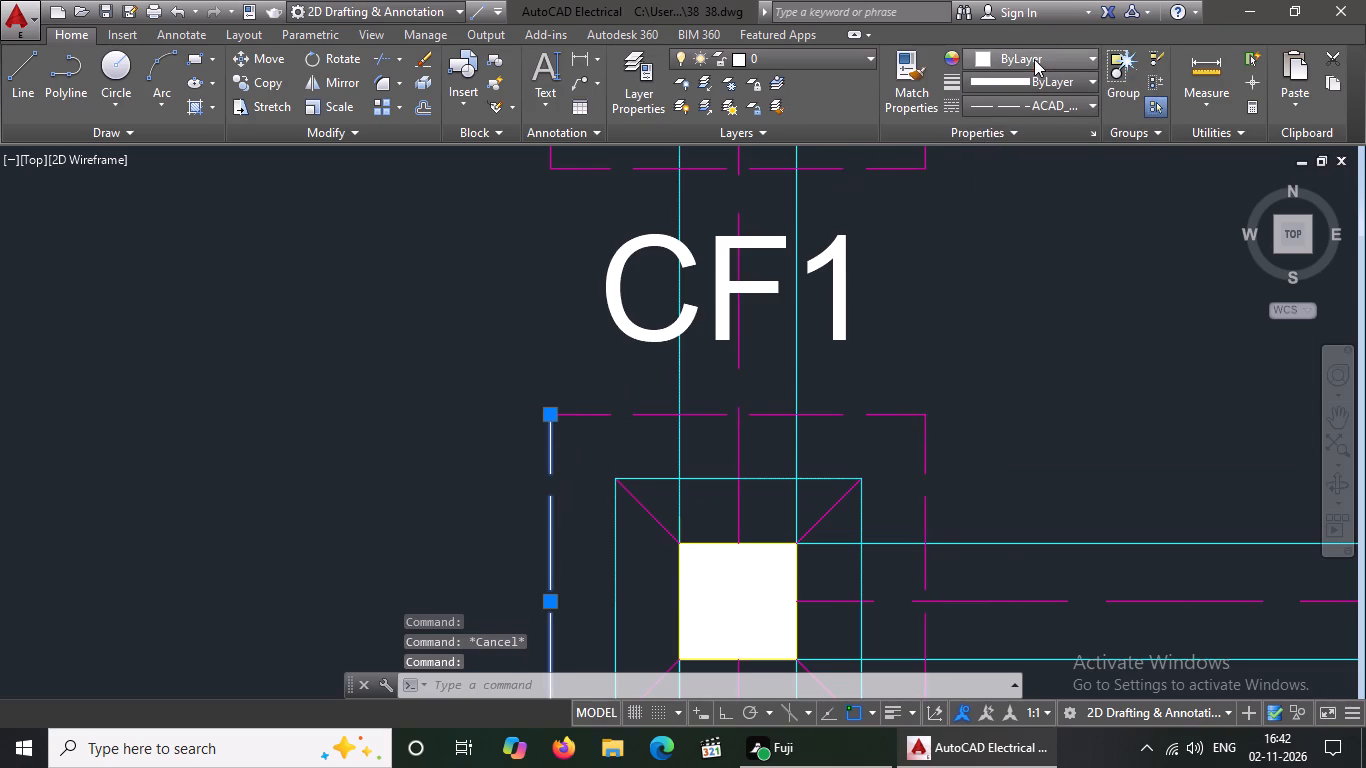
click(976, 307)
key(Escape)
scroll(955, 248, down, 3)
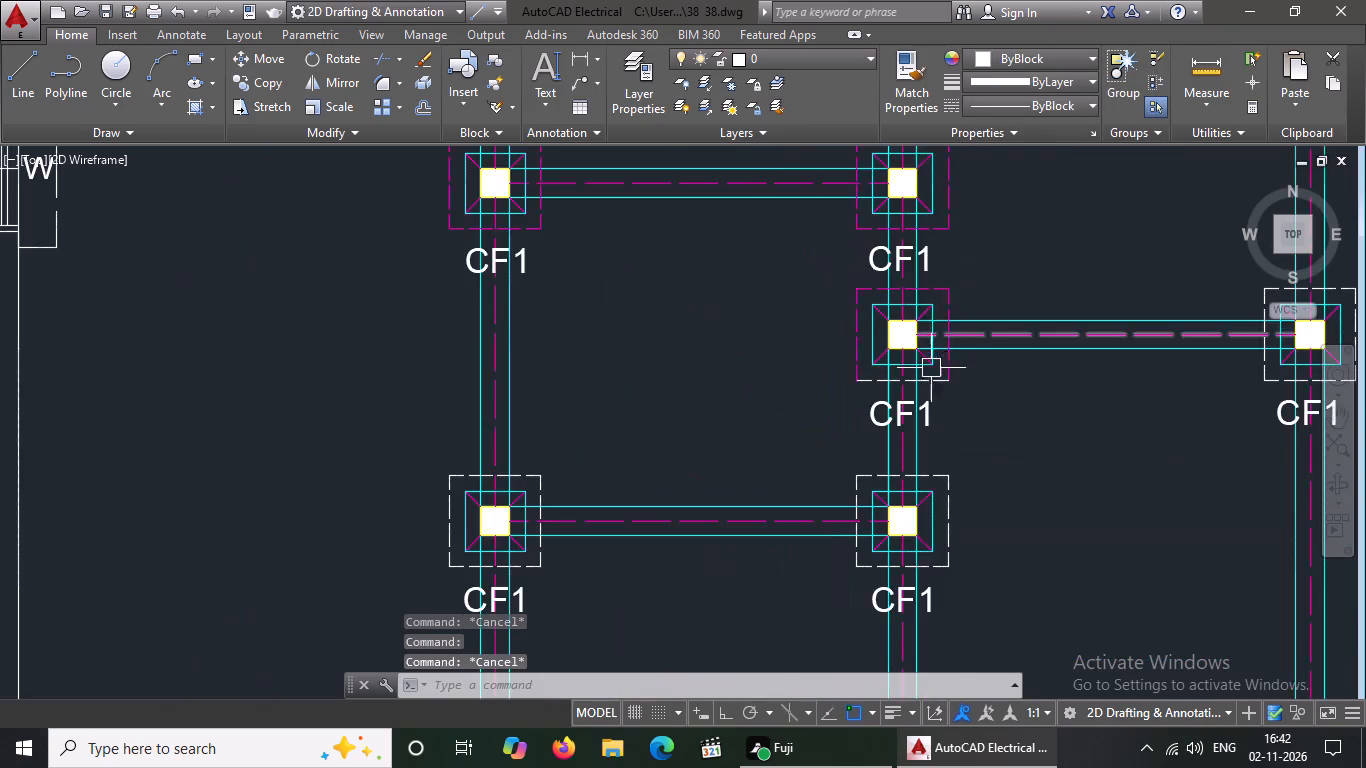
scroll(928, 374, up, 2)
click(922, 387)
click(1038, 55)
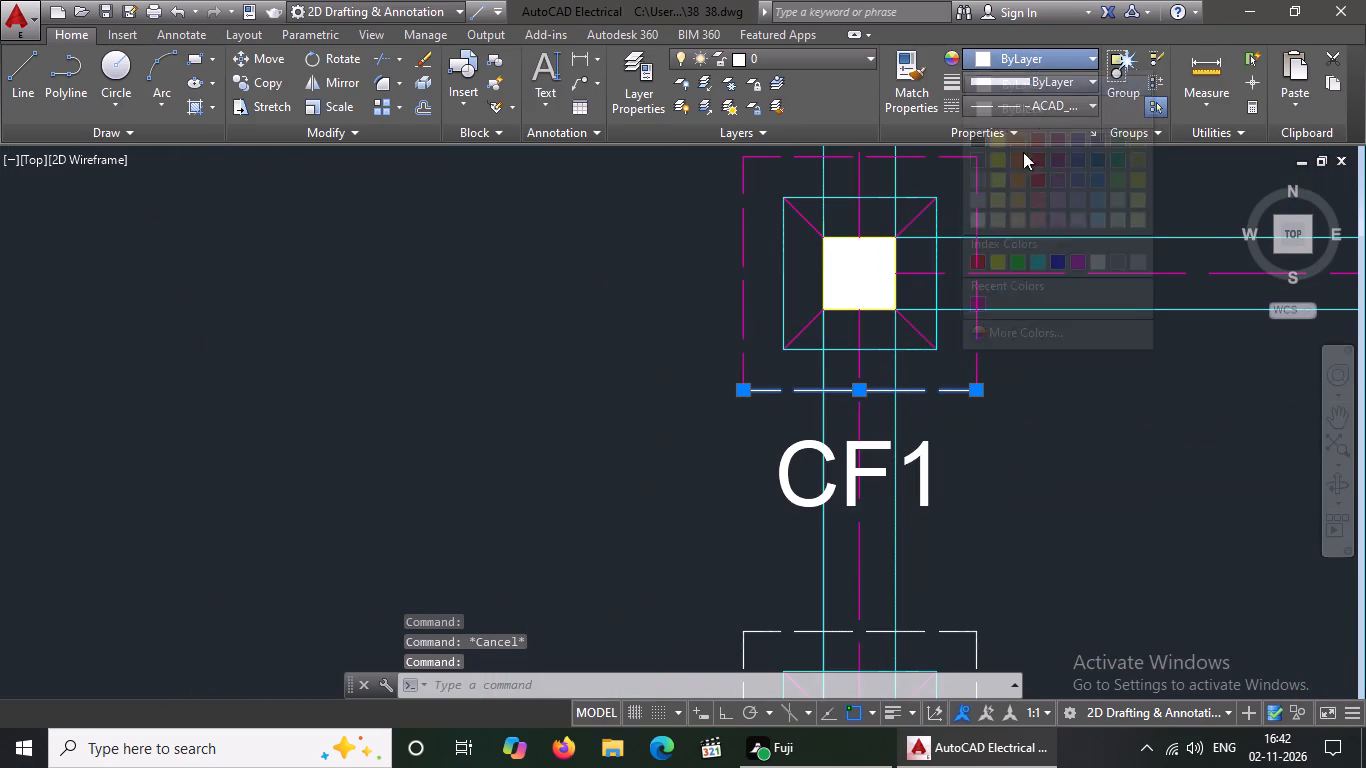
click(980, 303)
key(Escape)
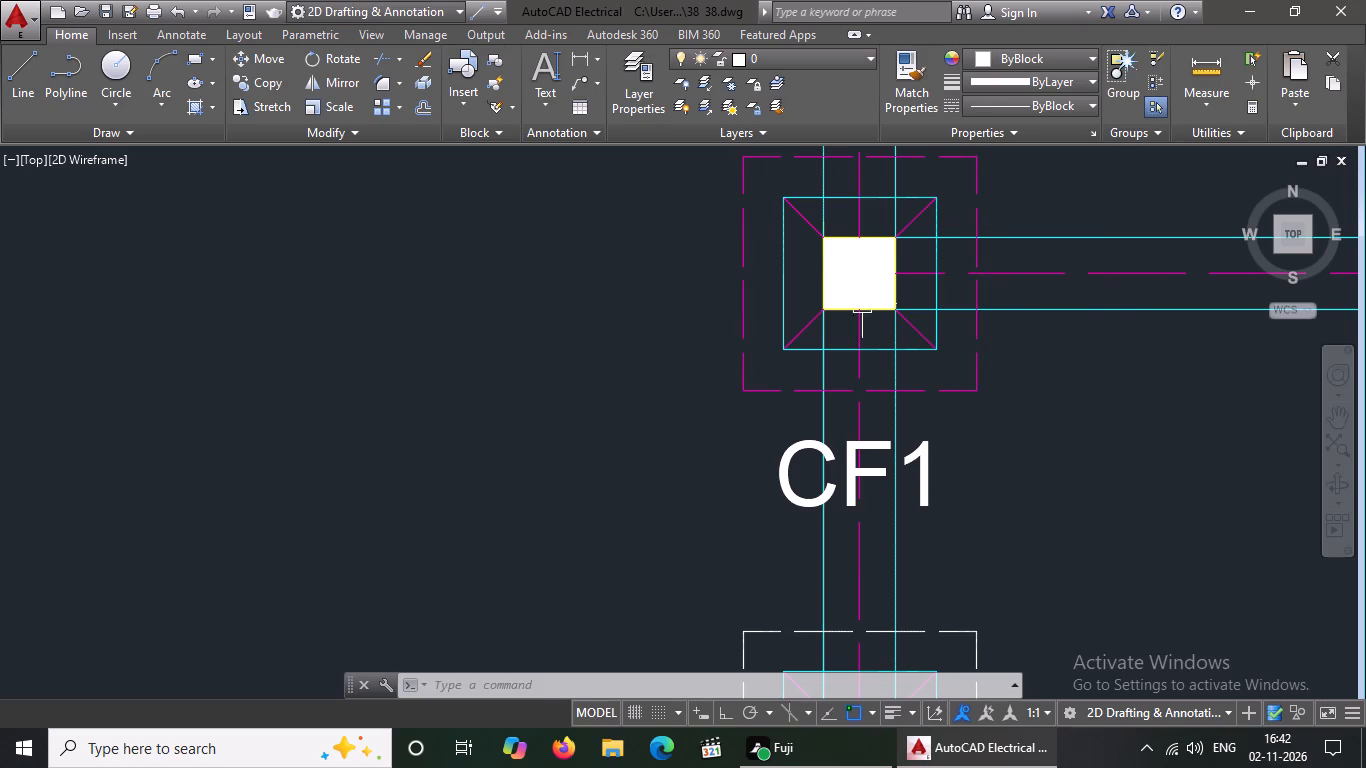
Set the top and left dashed outline lines of the right-column CF1 footing in the third row from the bottom to colour 220.
scroll(857, 334, down, 3)
scroll(1121, 274, up, 2)
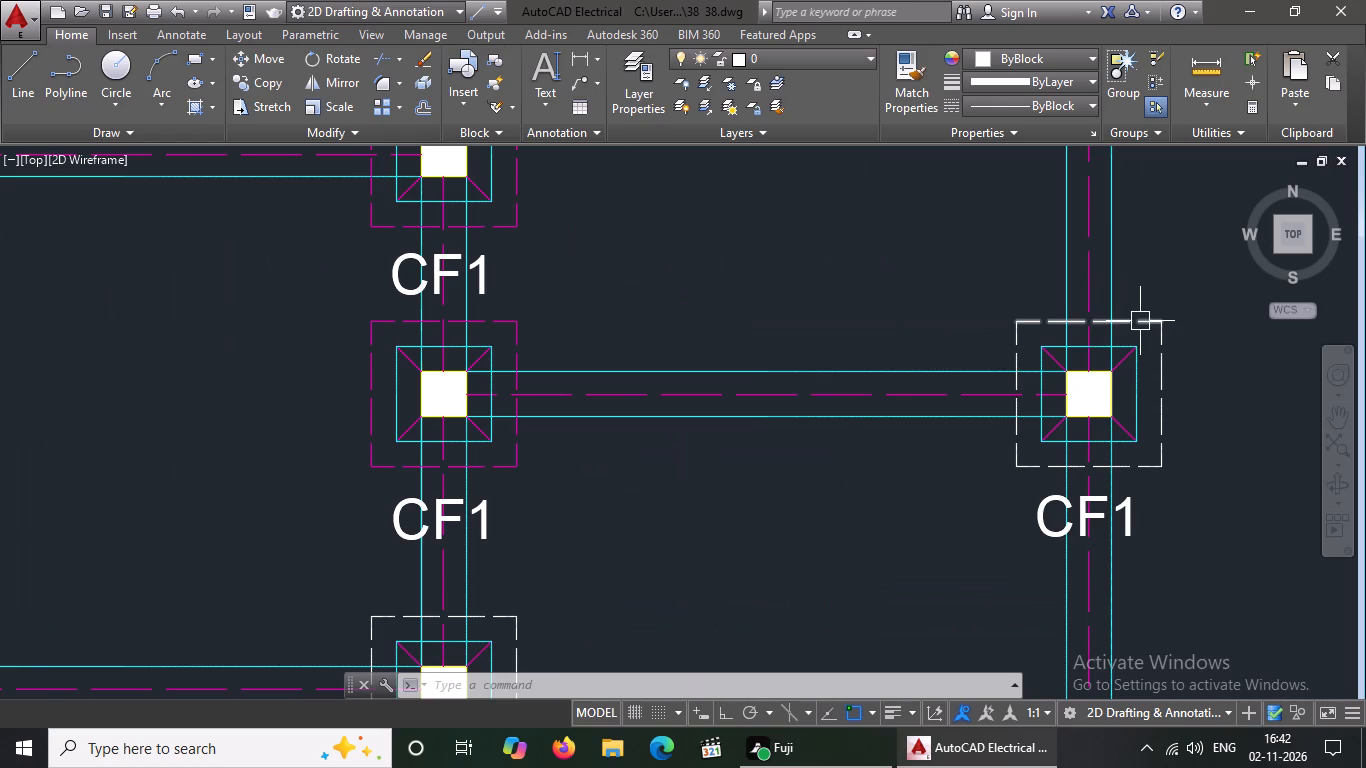
click(1141, 320)
click(988, 43)
click(999, 55)
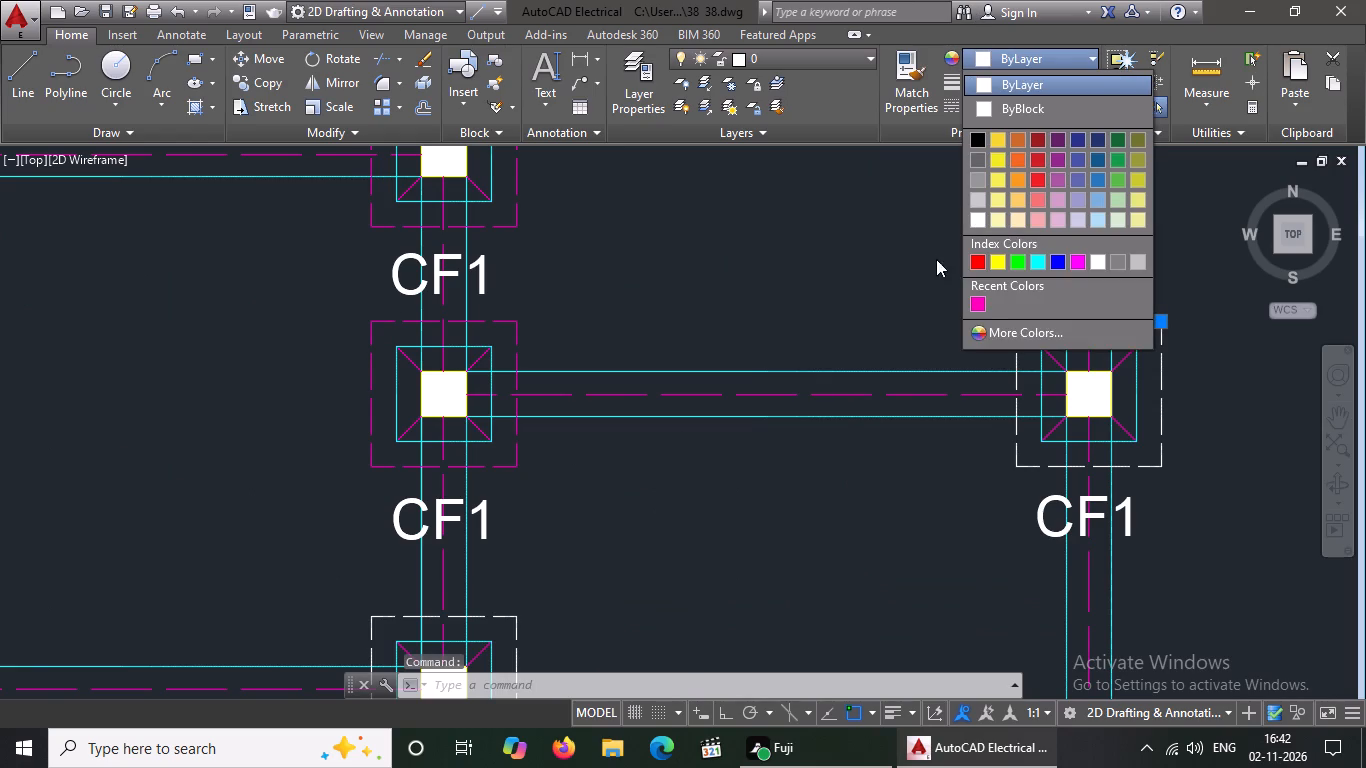
click(980, 305)
key(Escape)
click(1025, 349)
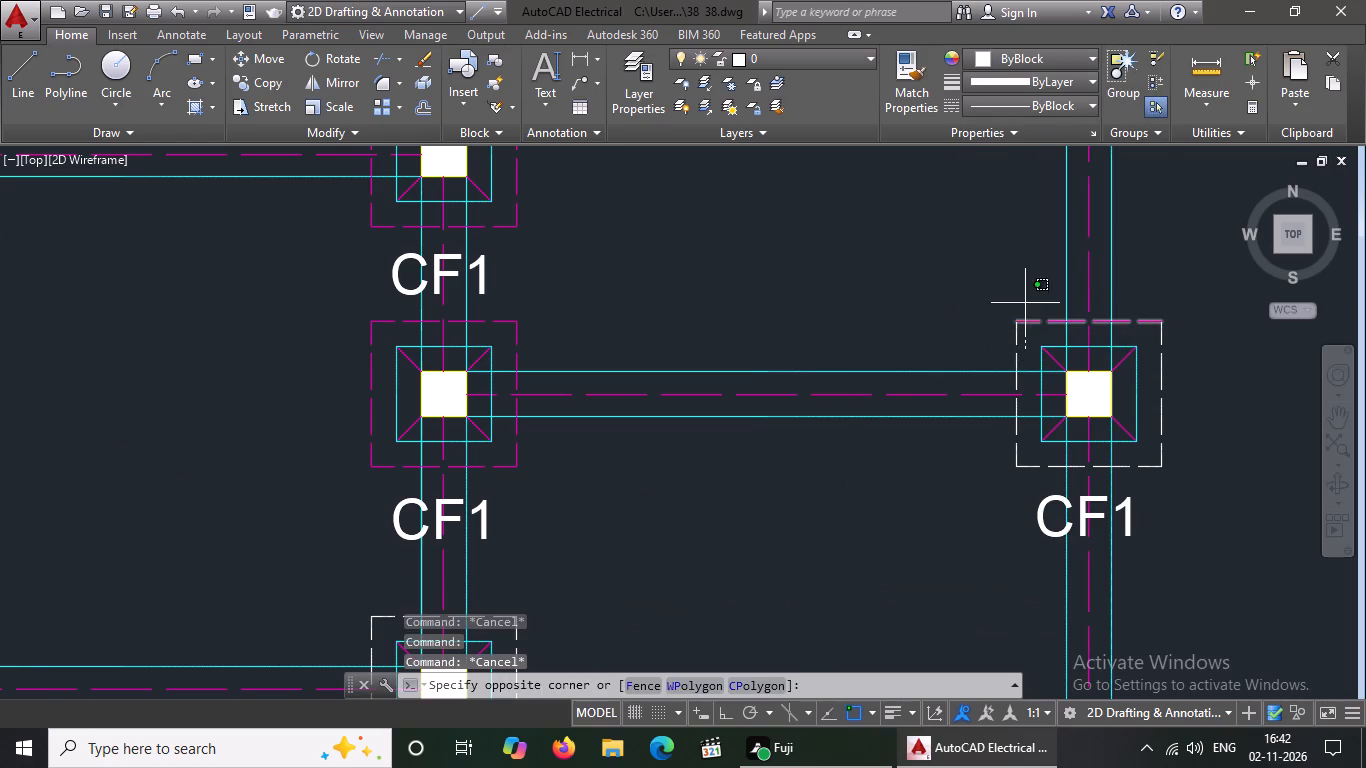
click(1012, 351)
click(1014, 338)
click(1012, 62)
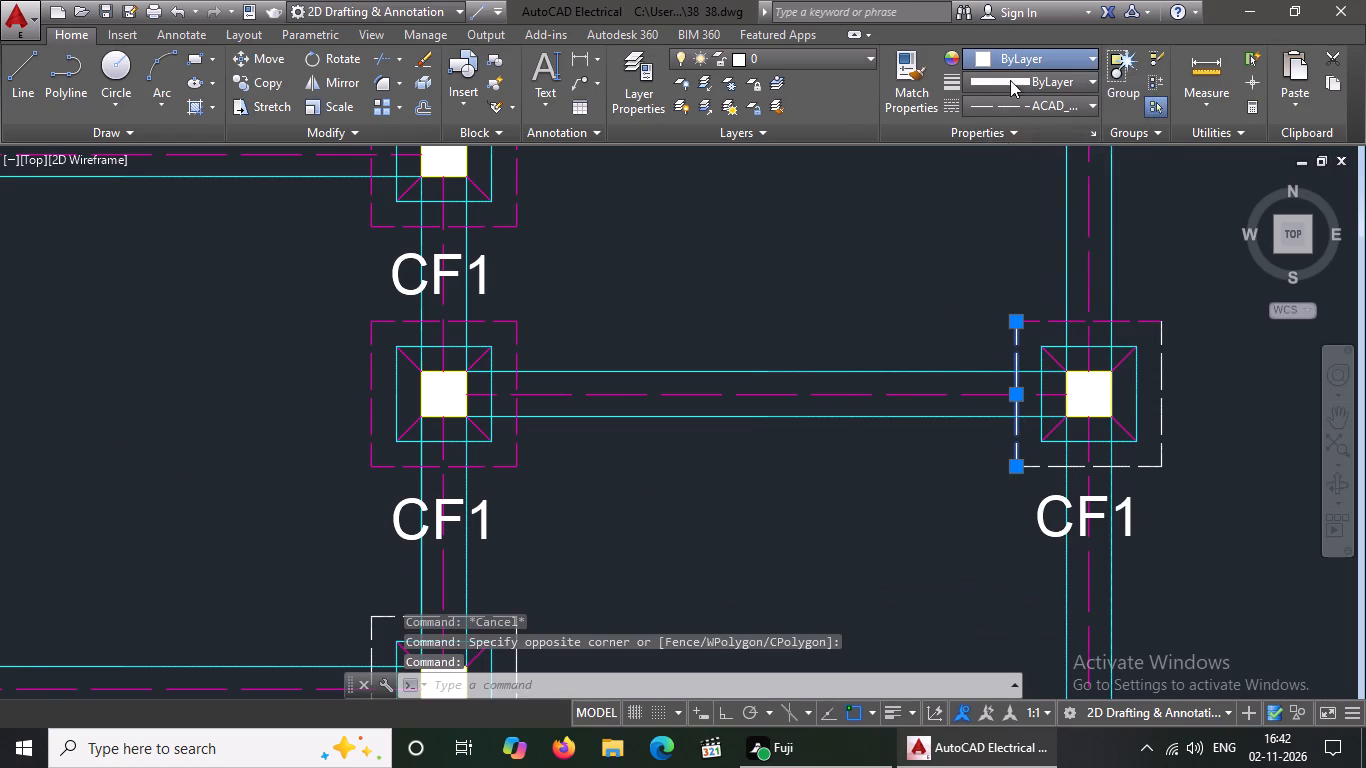
click(976, 299)
key(Escape)
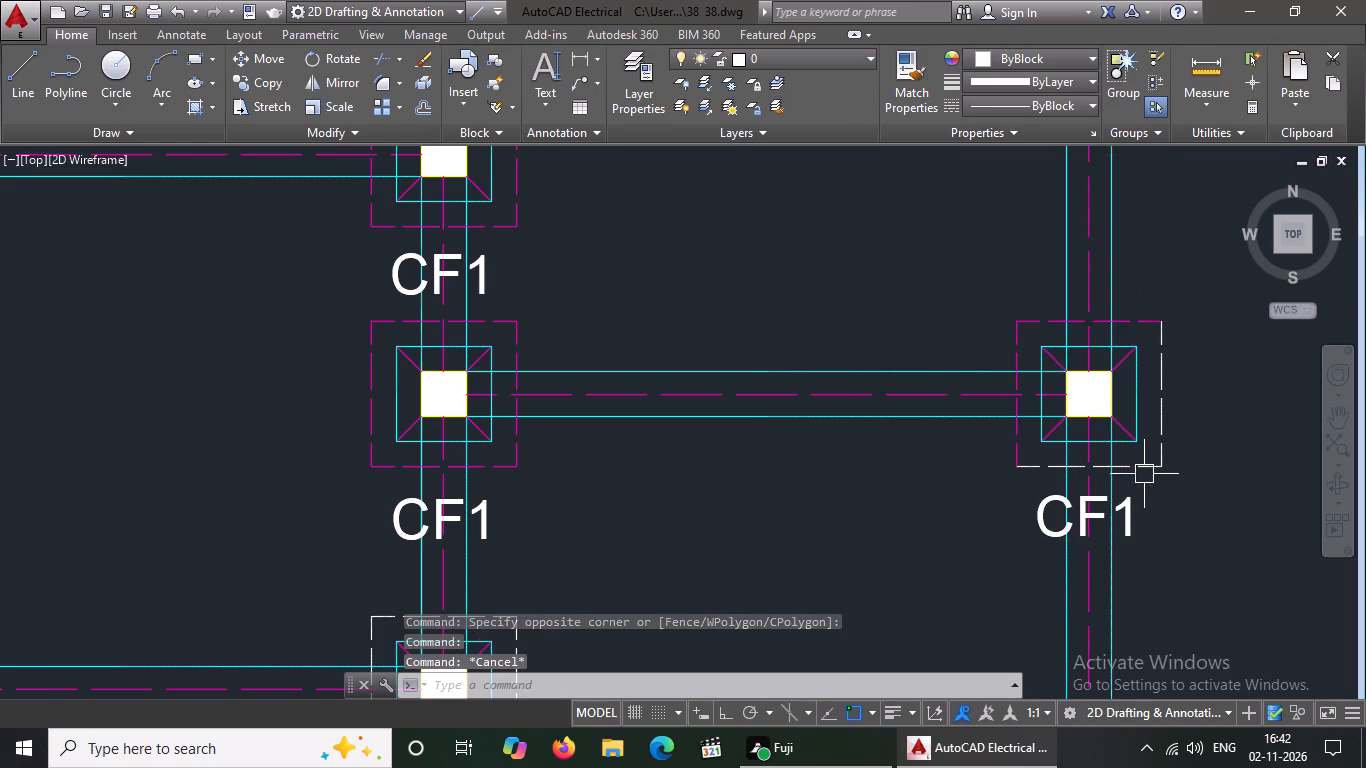
Set the bottom and right dashed outline lines of the right-column CF1 footing in the third row from the bottom to colour 220.
click(1146, 470)
click(1049, 55)
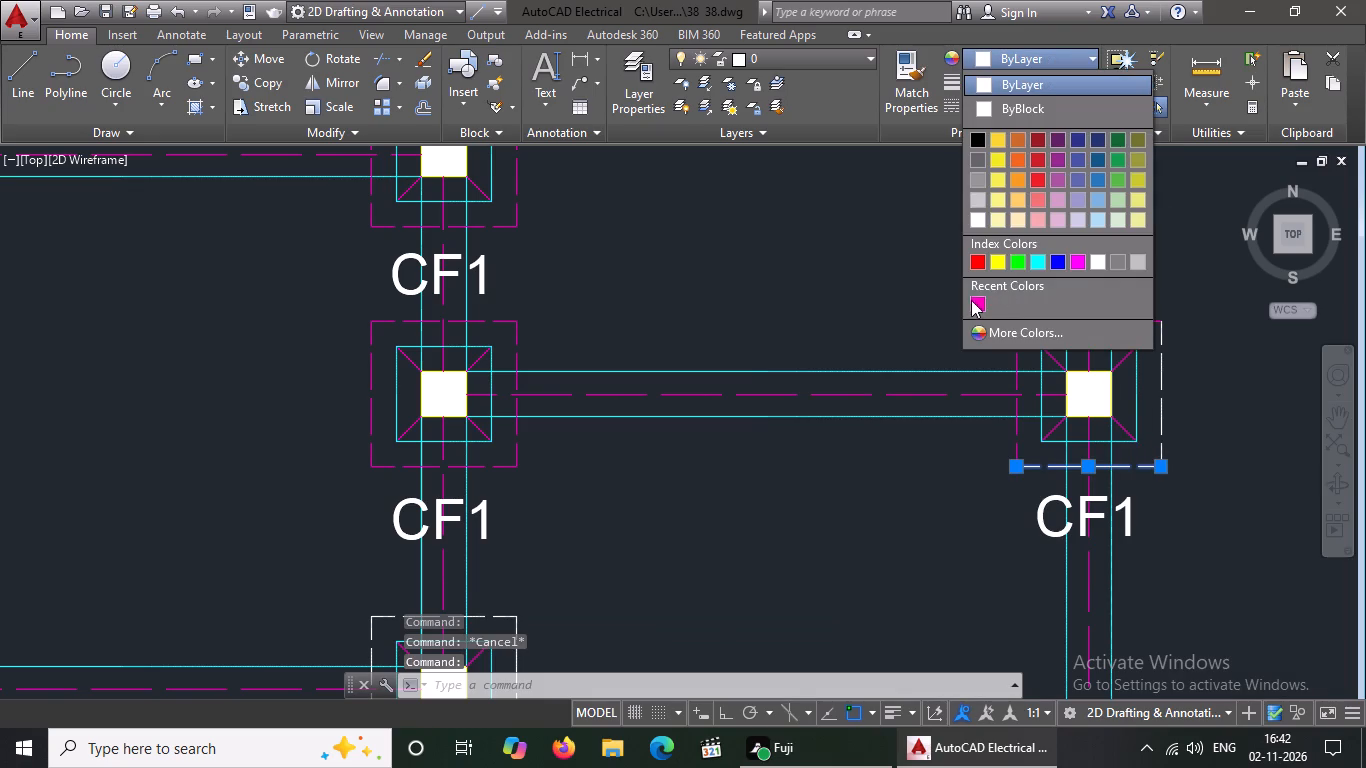
click(973, 301)
key(Escape)
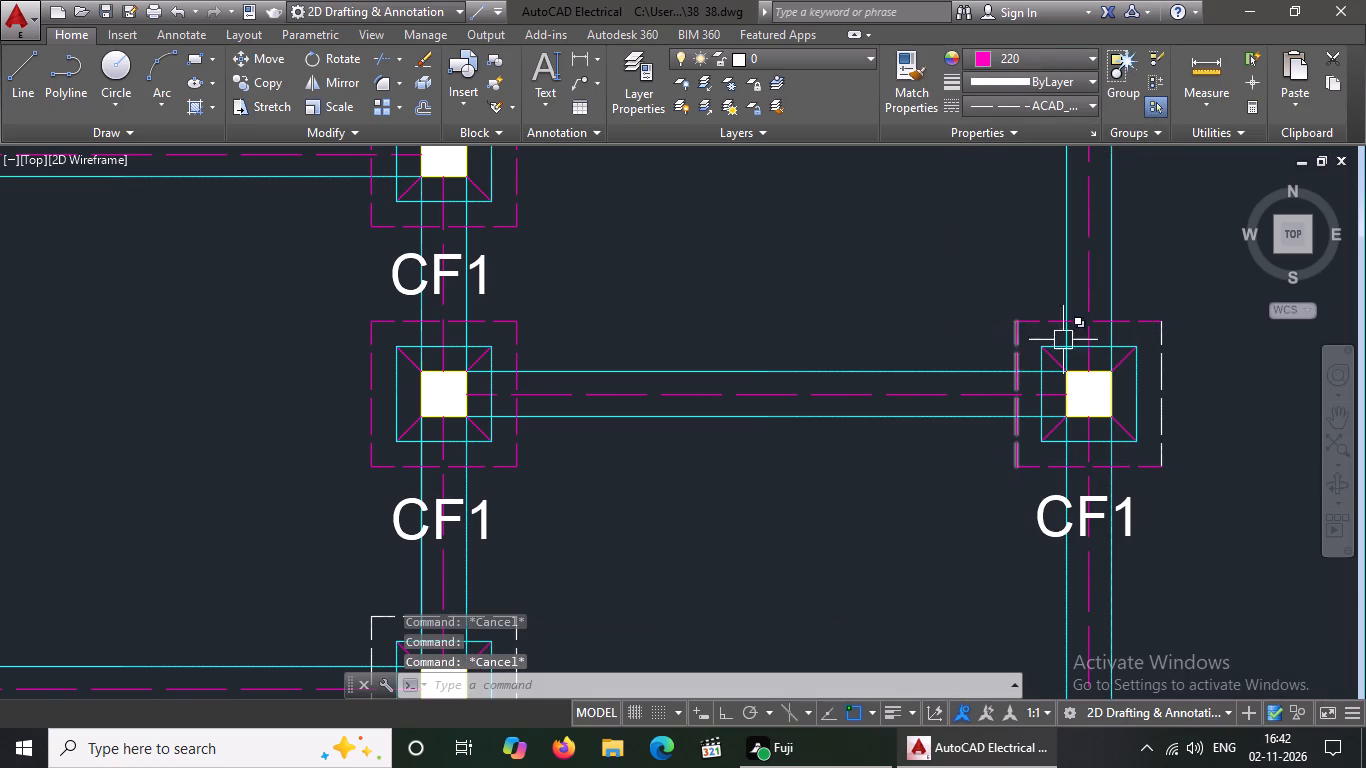
click(1163, 370)
click(1065, 66)
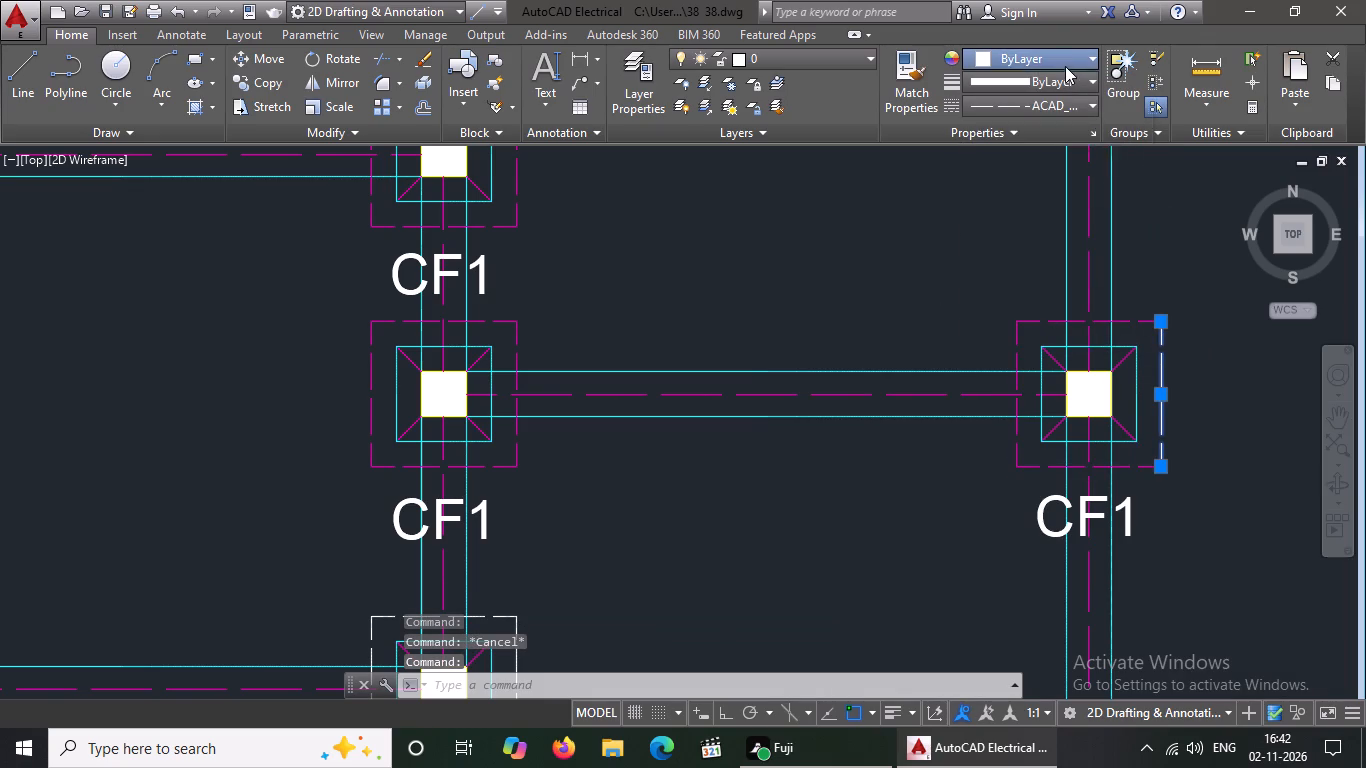
click(975, 300)
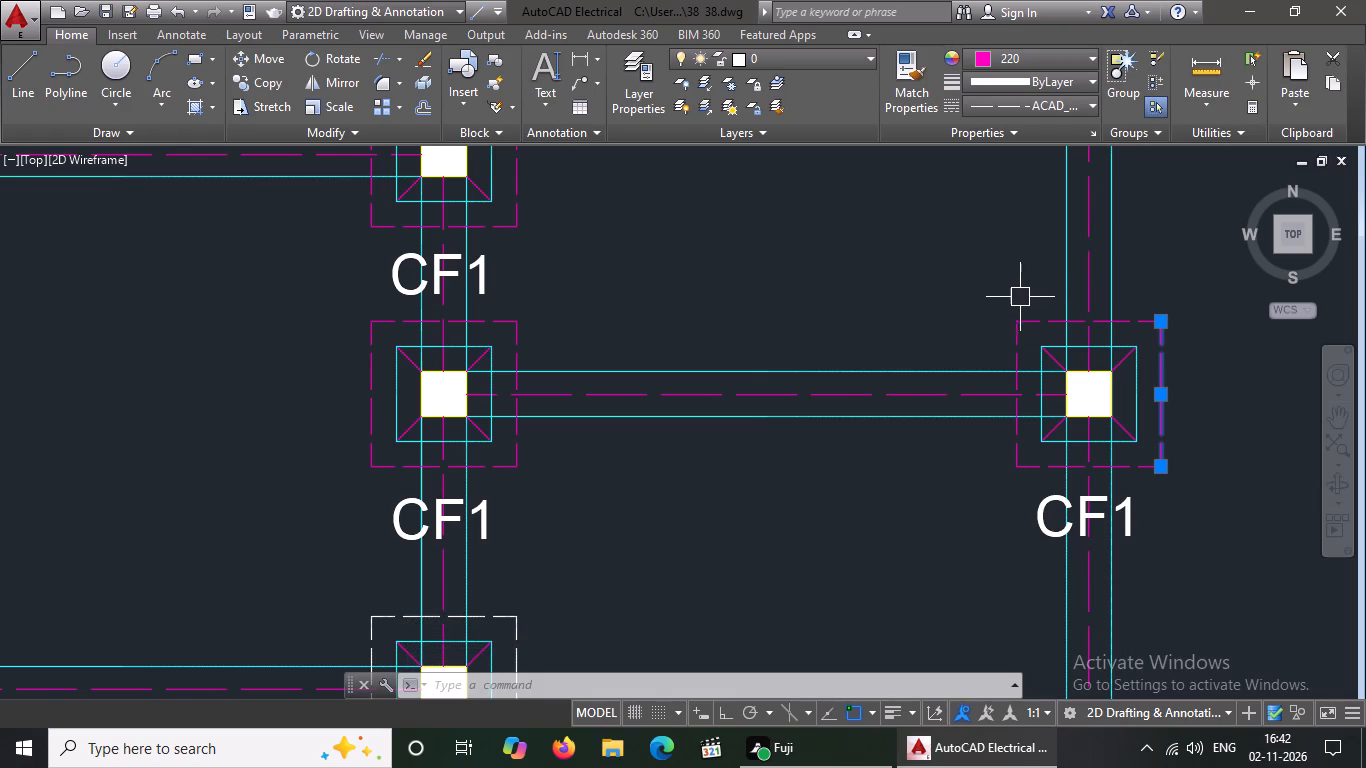
scroll(1065, 308, down, 3)
key(Escape)
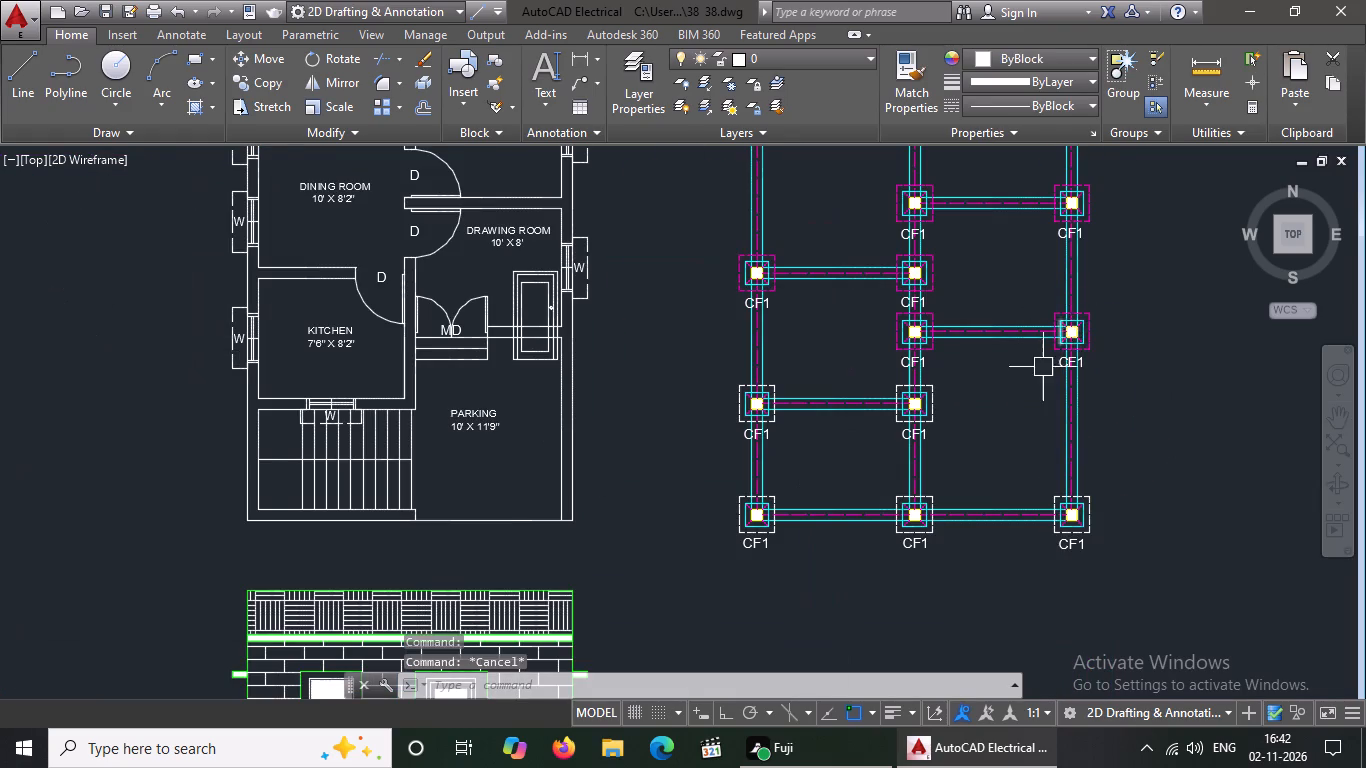
Set the top and right dashed outline lines of the middle-column CF1 footing in the second row from the bottom to colour 220.
scroll(914, 415, up, 3)
click(953, 294)
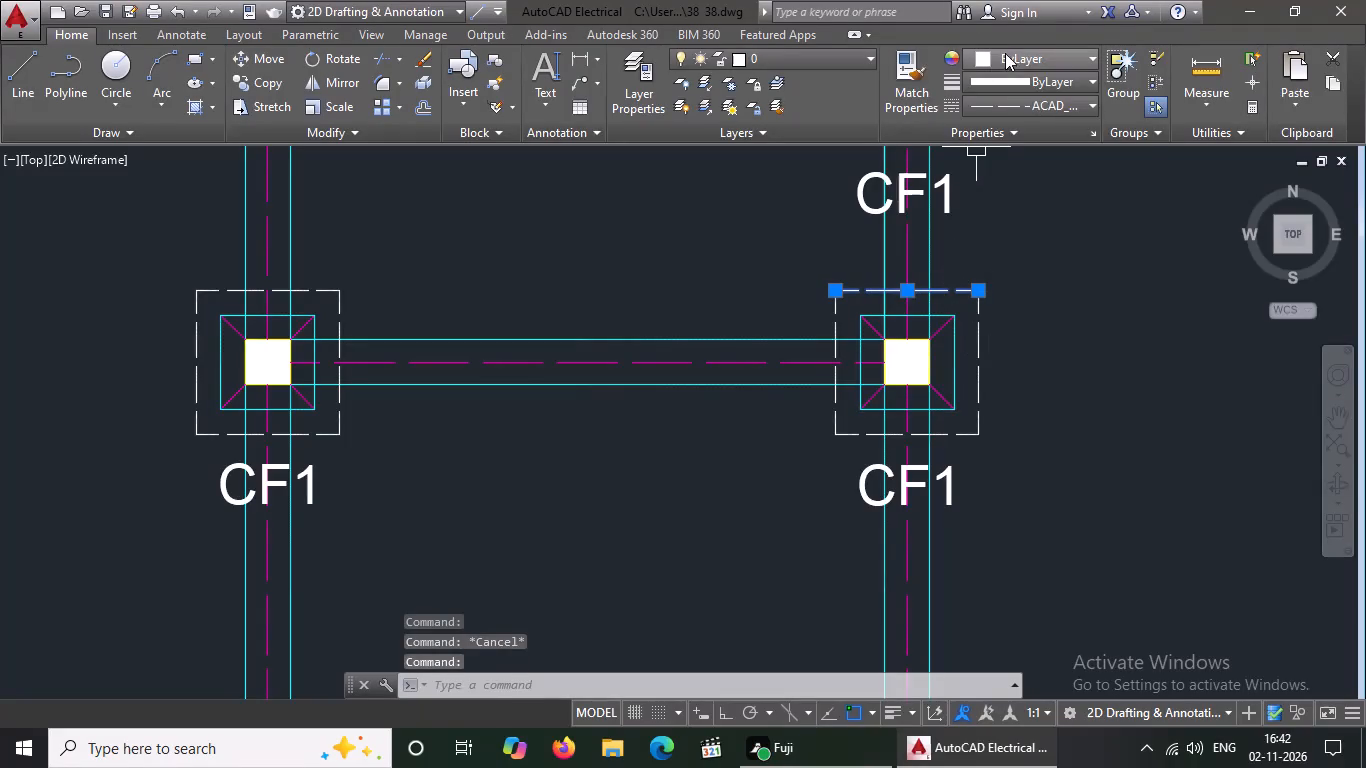
click(1005, 54)
click(974, 303)
key(Escape)
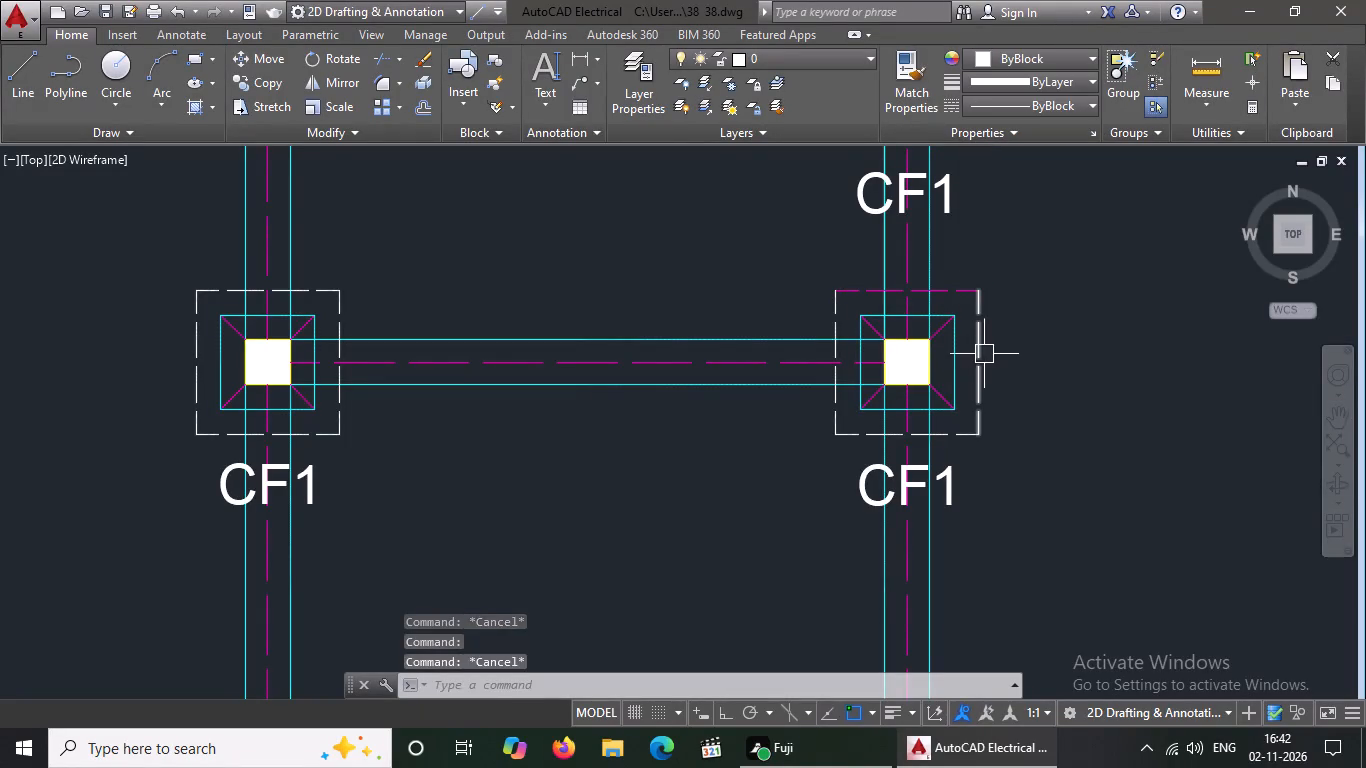
click(984, 353)
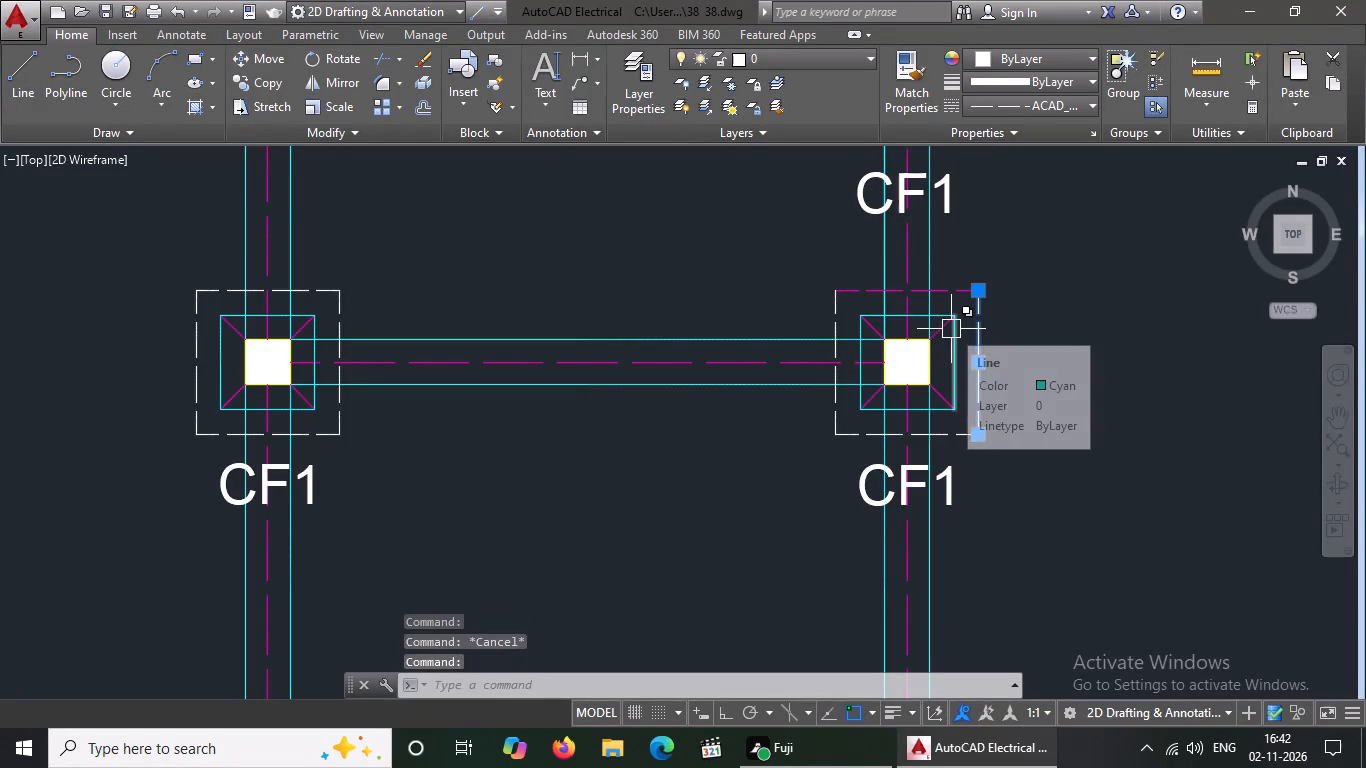
scroll(951, 329, down, 3)
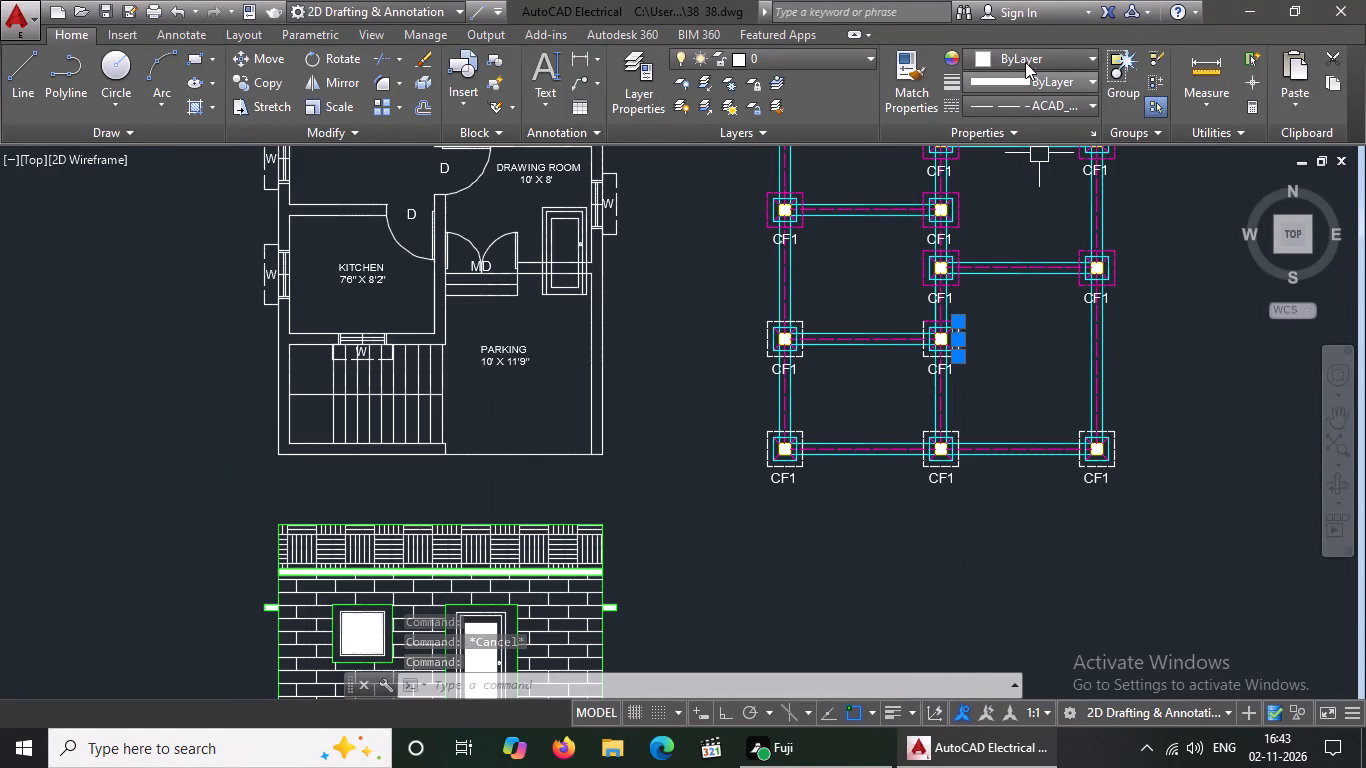
drag(1029, 55, 1031, 69)
click(979, 302)
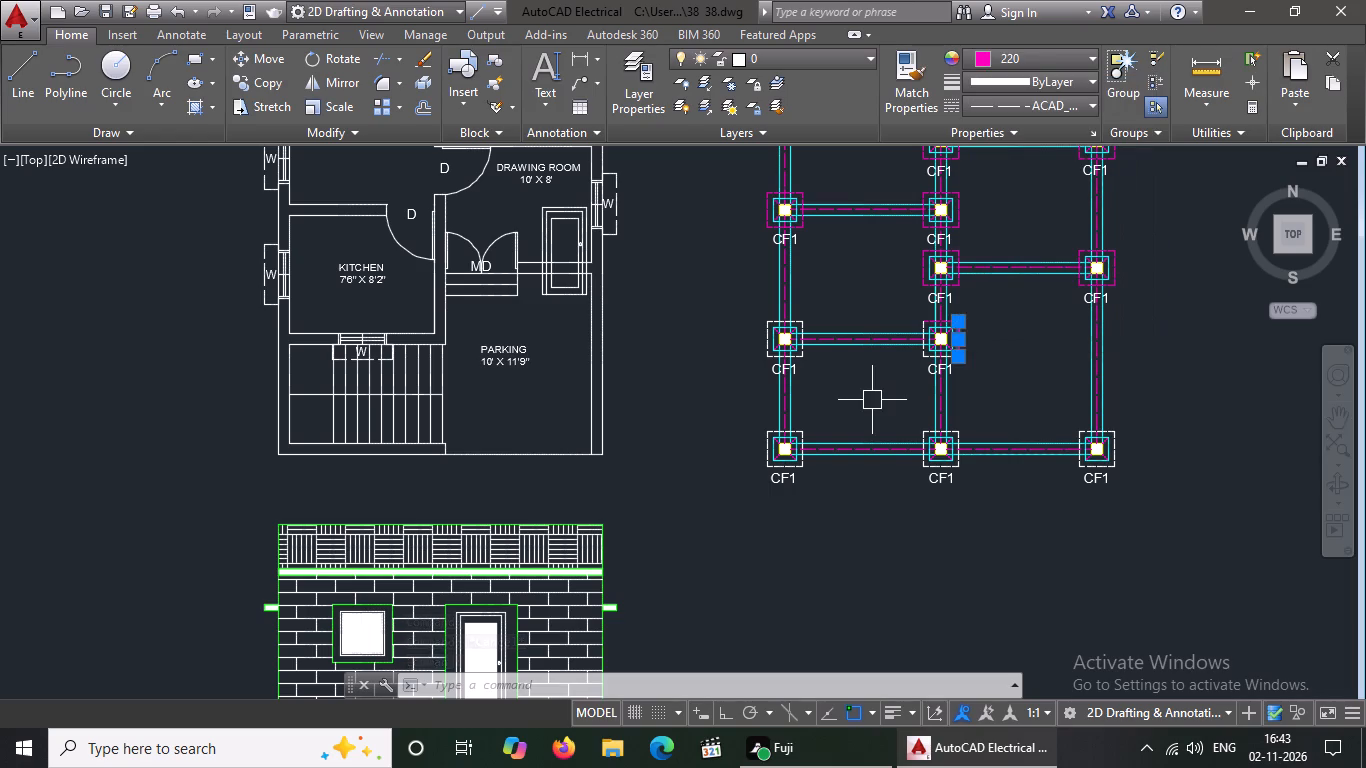
key(Escape)
Set the left and bottom dashed outline lines of the middle-column CF1 footing in the second row from the bottom to colour 220.
scroll(902, 326, up, 2)
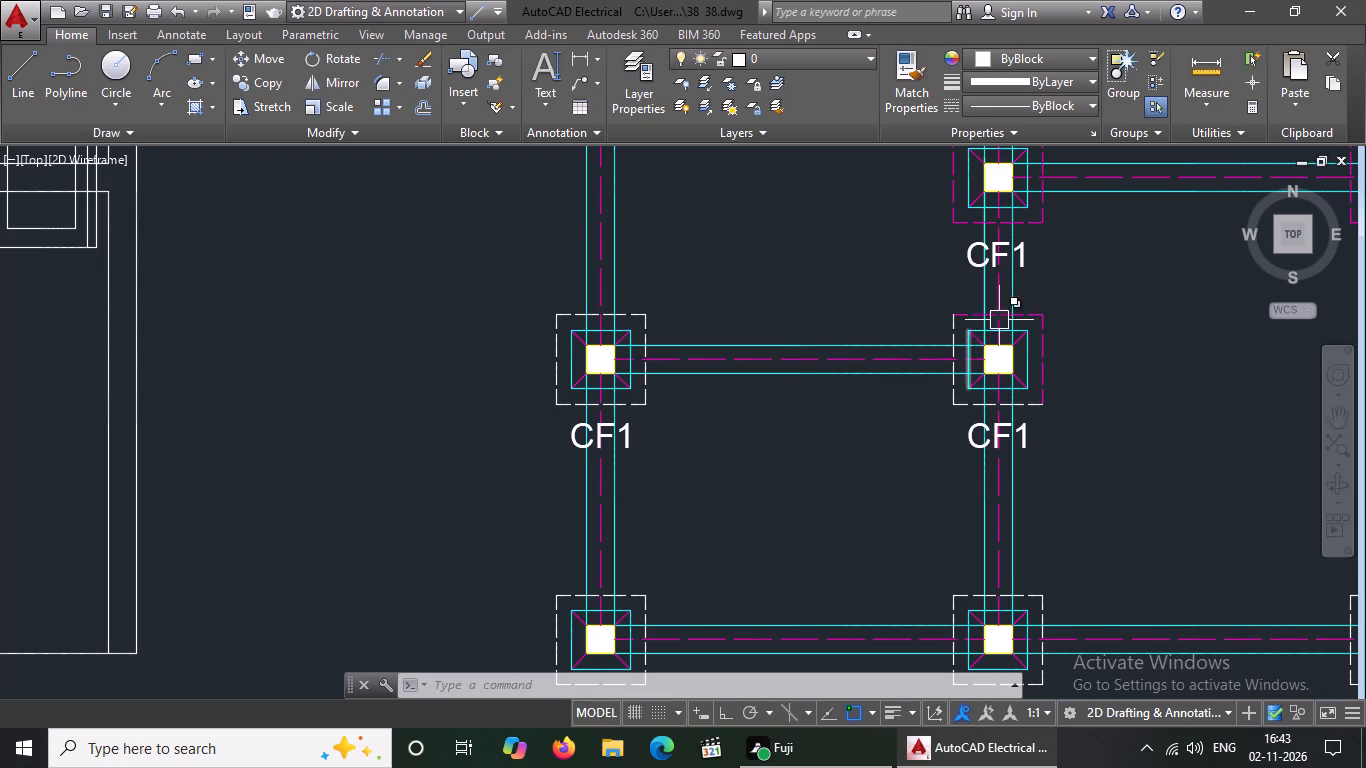
scroll(979, 342, up, 2)
click(916, 309)
click(1030, 59)
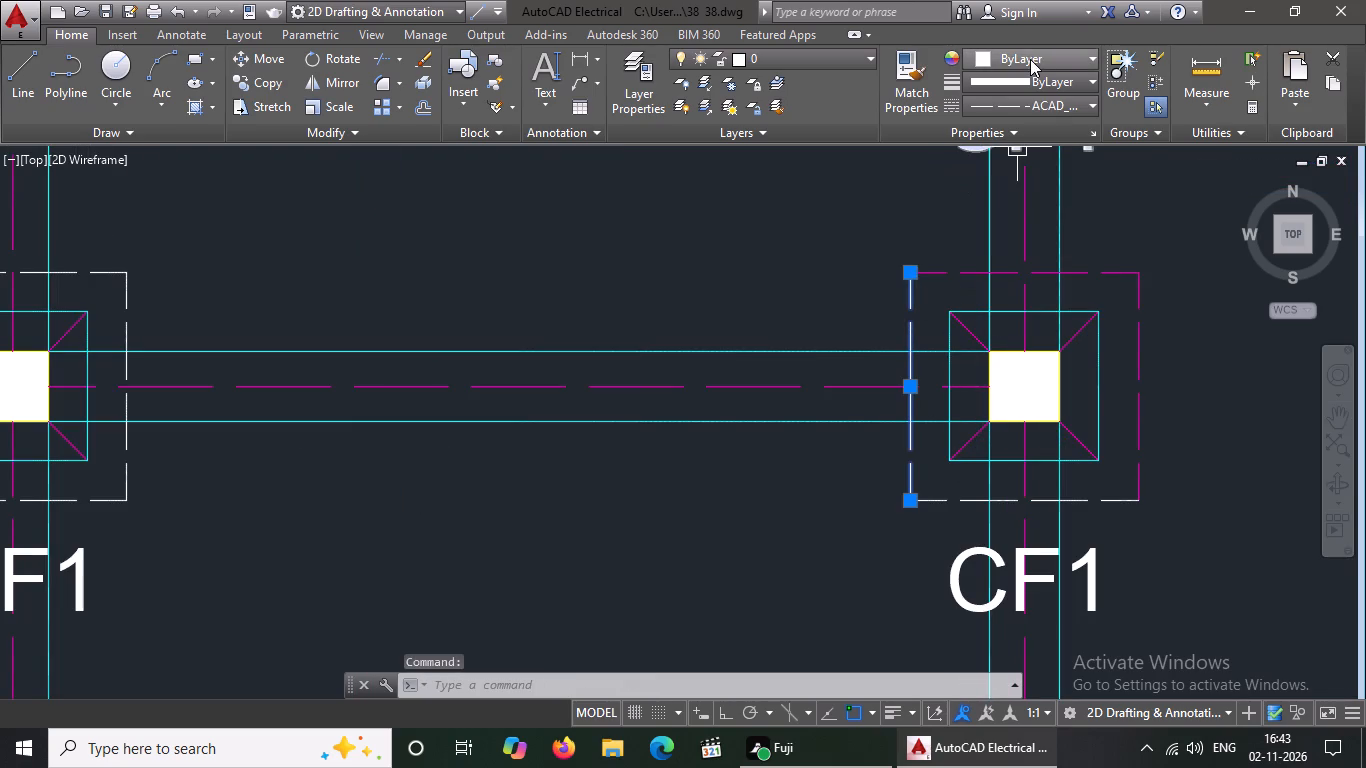
click(976, 303)
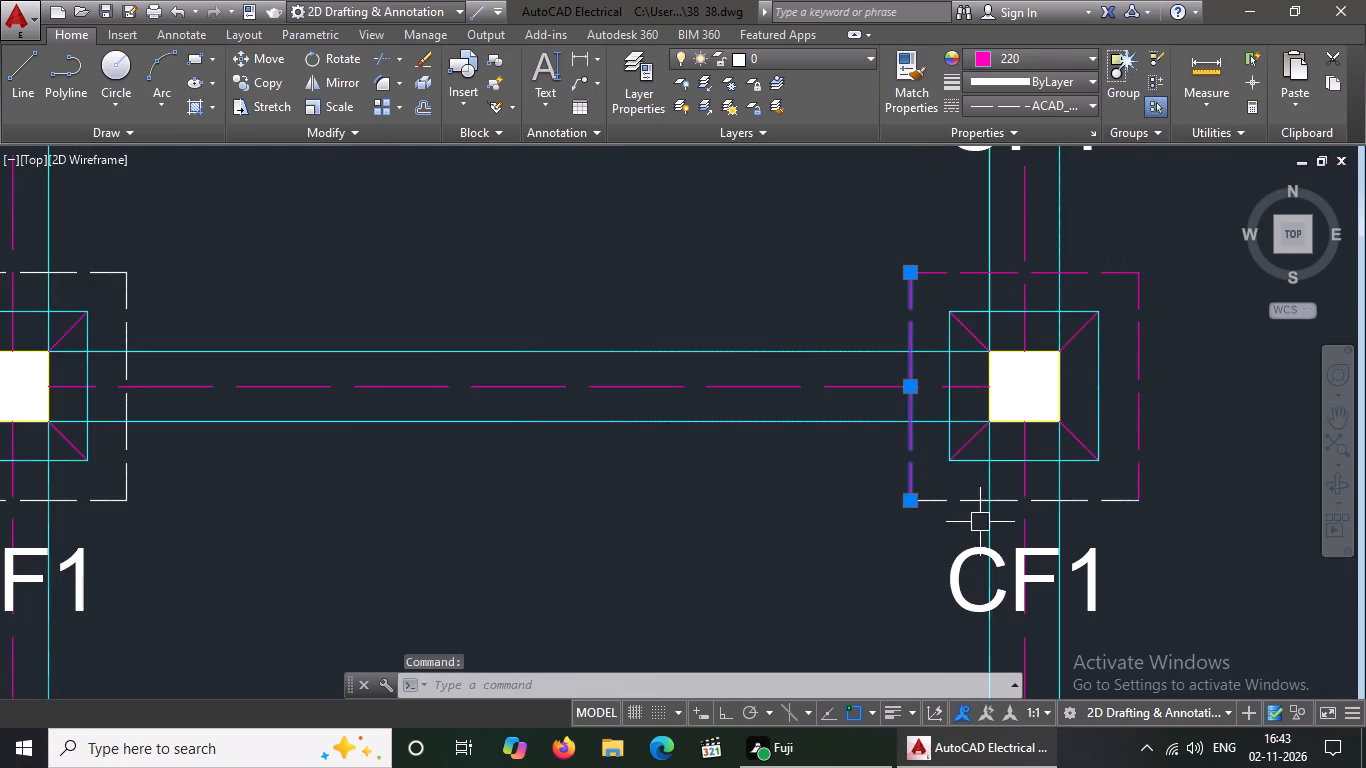
key(Escape)
click(949, 502)
click(1025, 58)
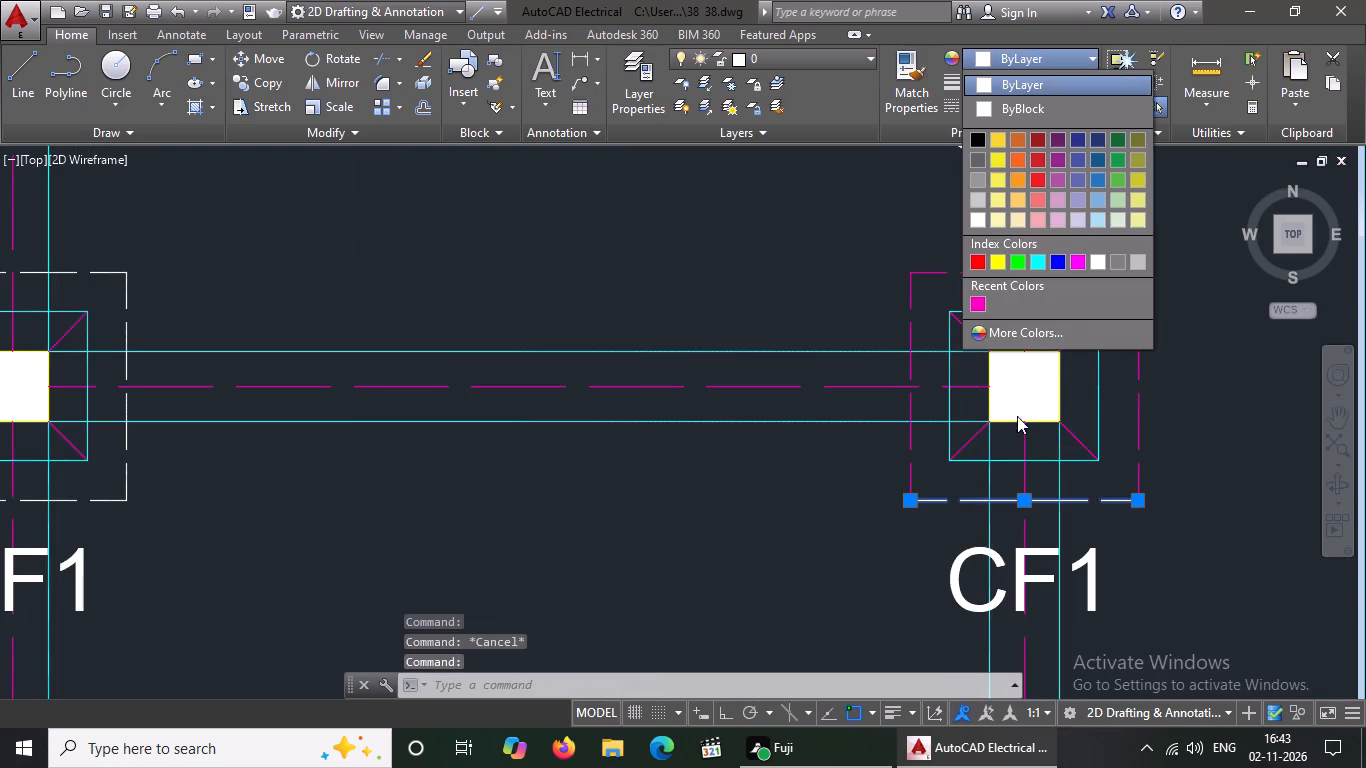
click(971, 302)
key(Escape)
Set the top and left dashed outline lines of the left-column CF1 footing in the second row from the bottom to colour 220.
scroll(782, 412, down, 2)
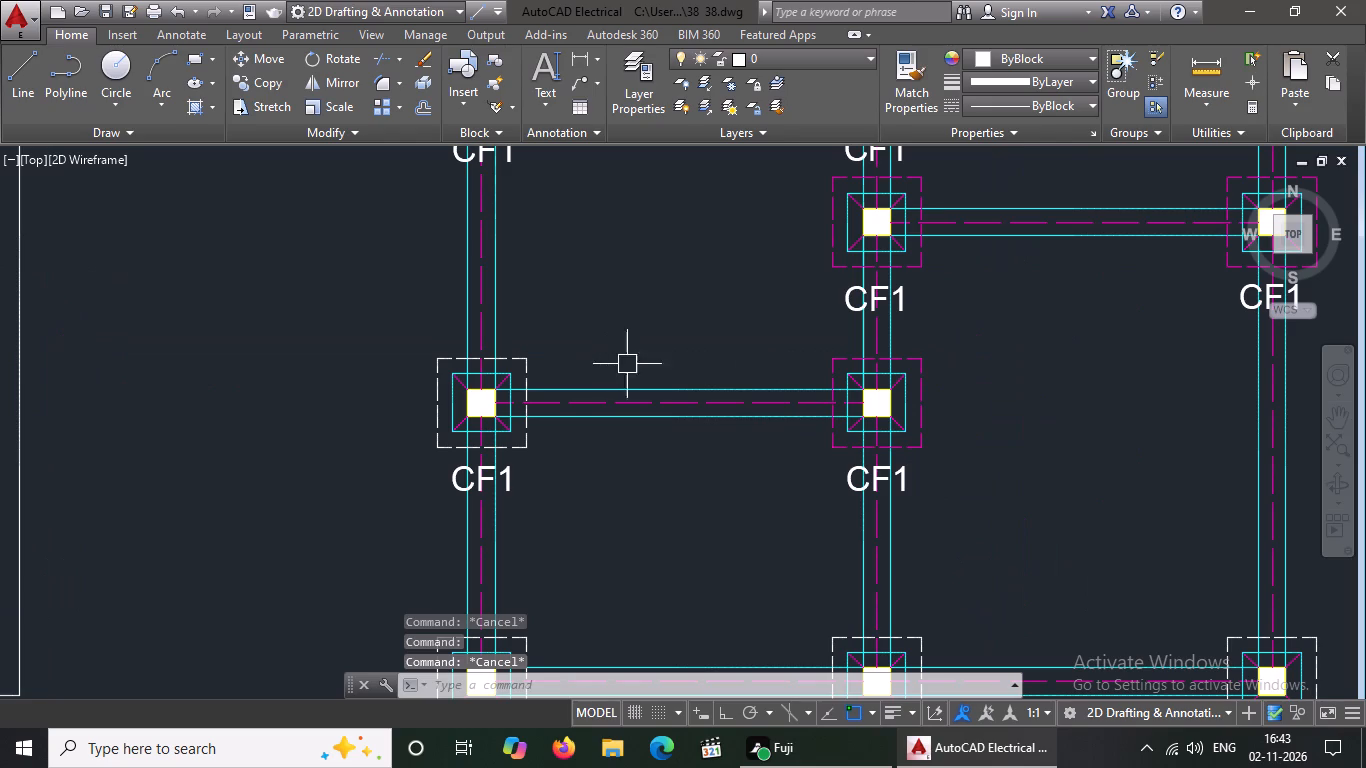
scroll(415, 371, down, 1)
scroll(421, 342, up, 2)
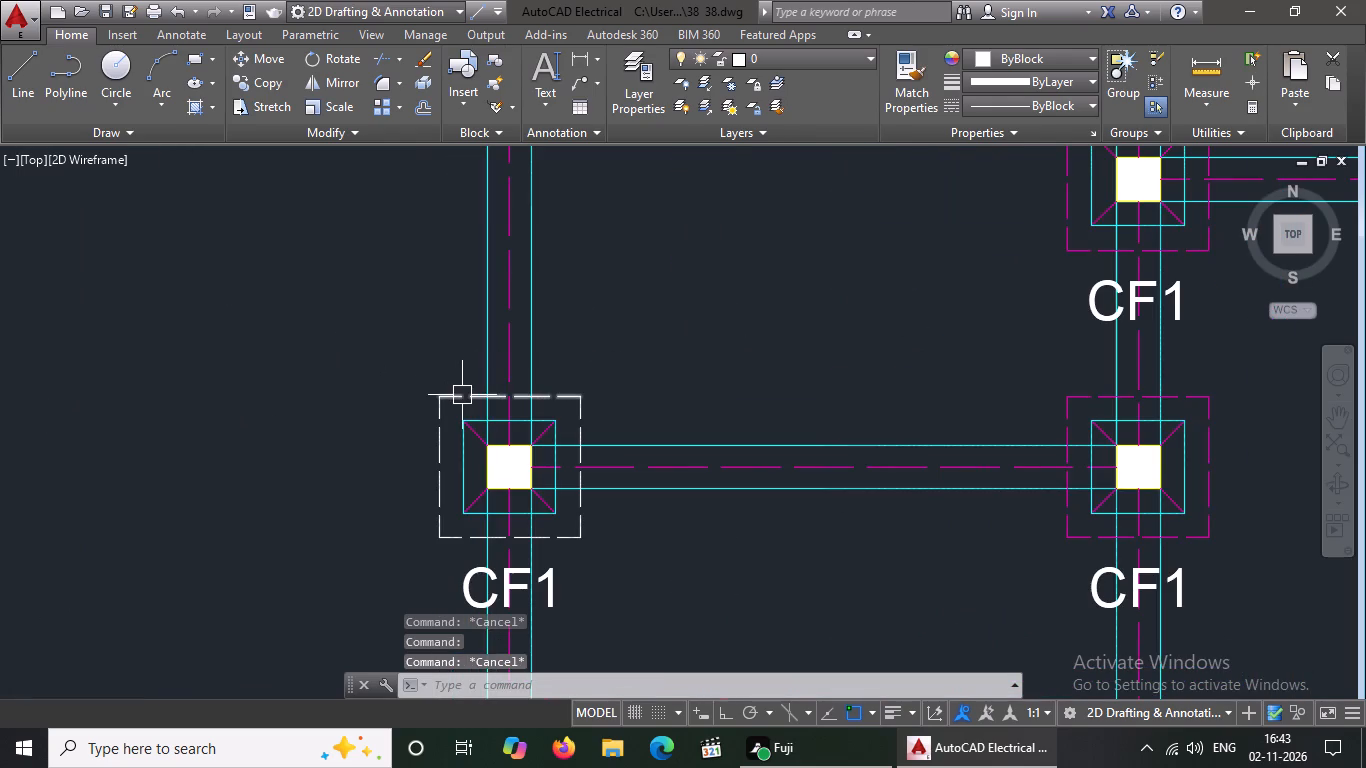
click(462, 394)
click(983, 60)
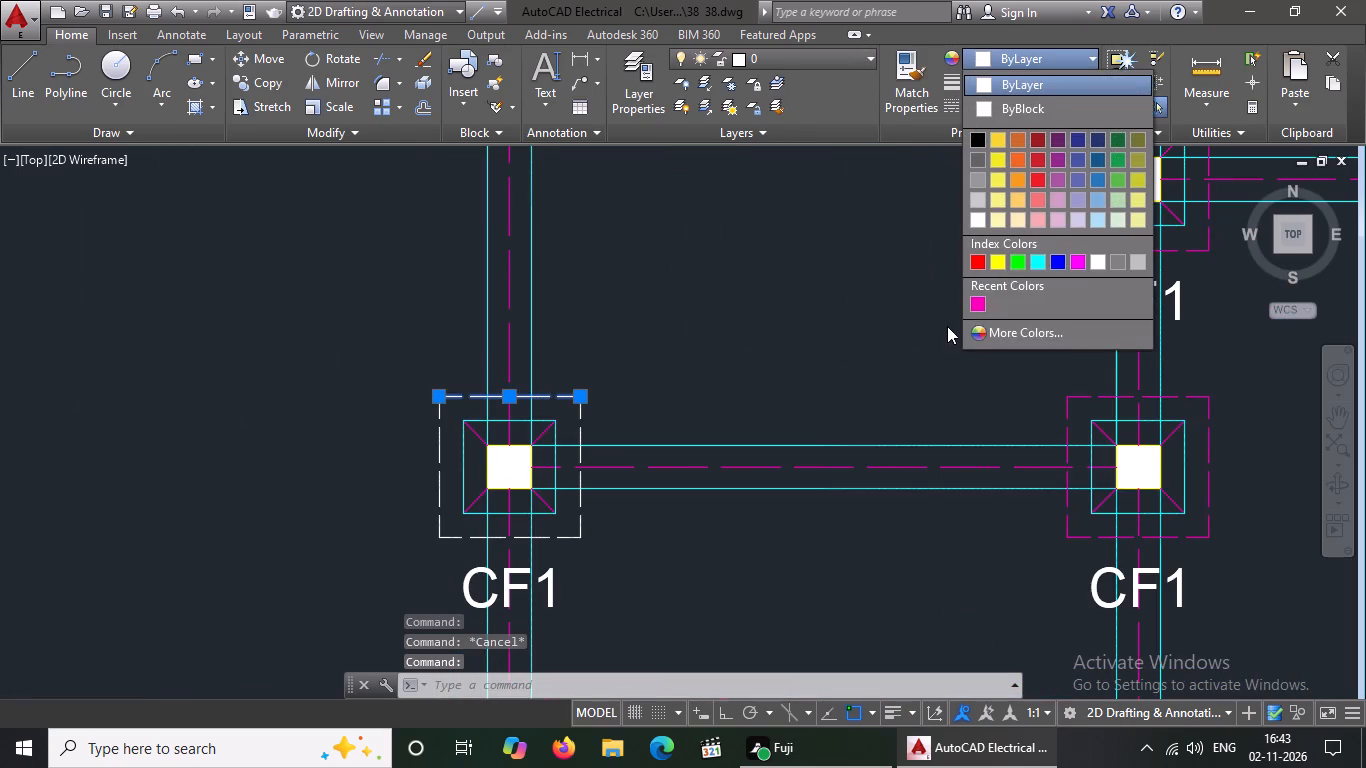
click(981, 303)
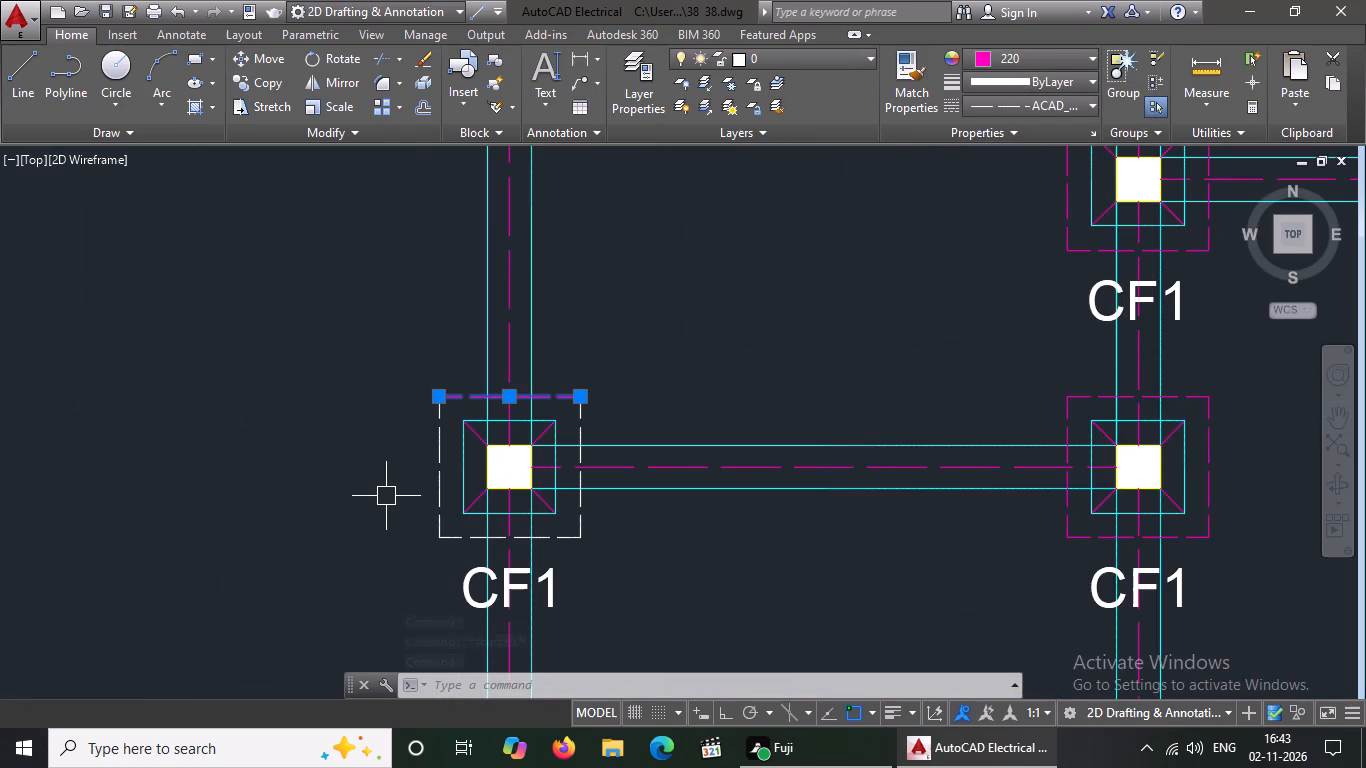
key(Escape)
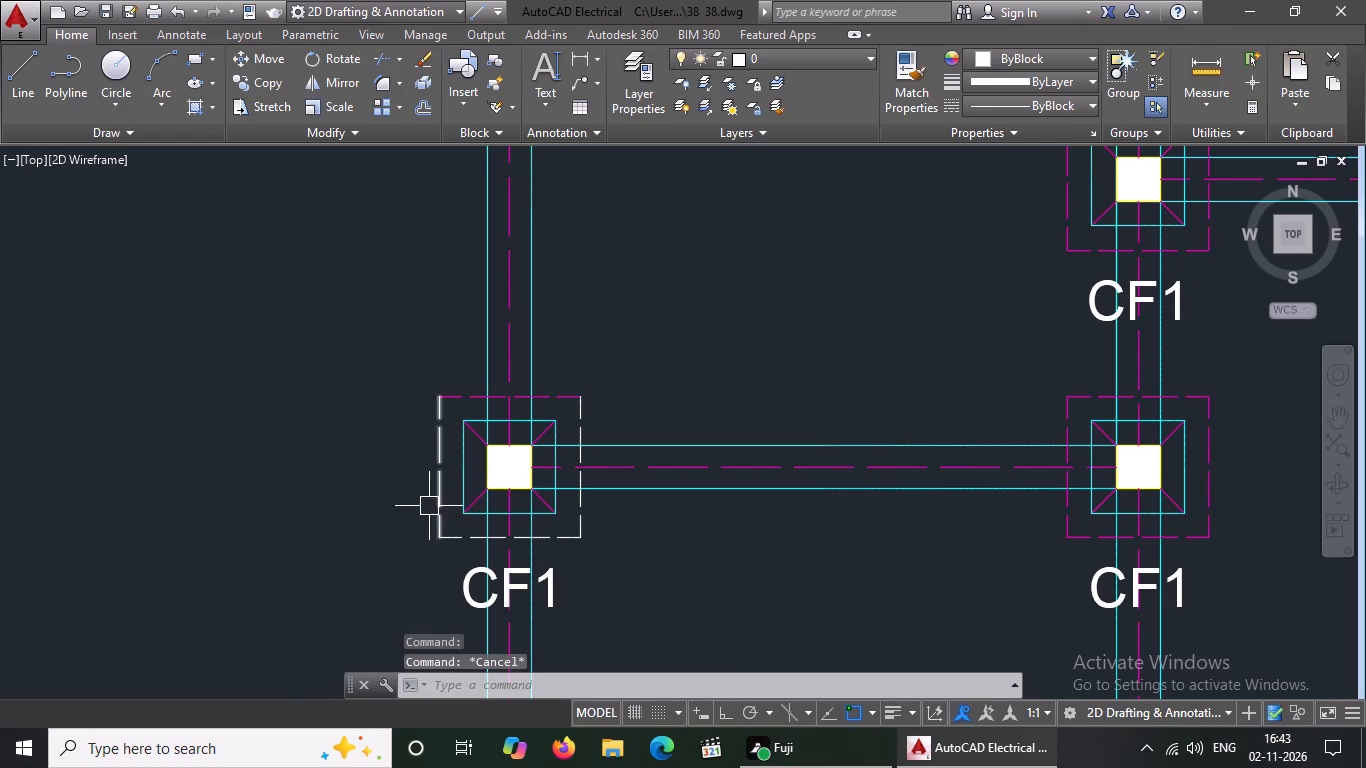
click(445, 485)
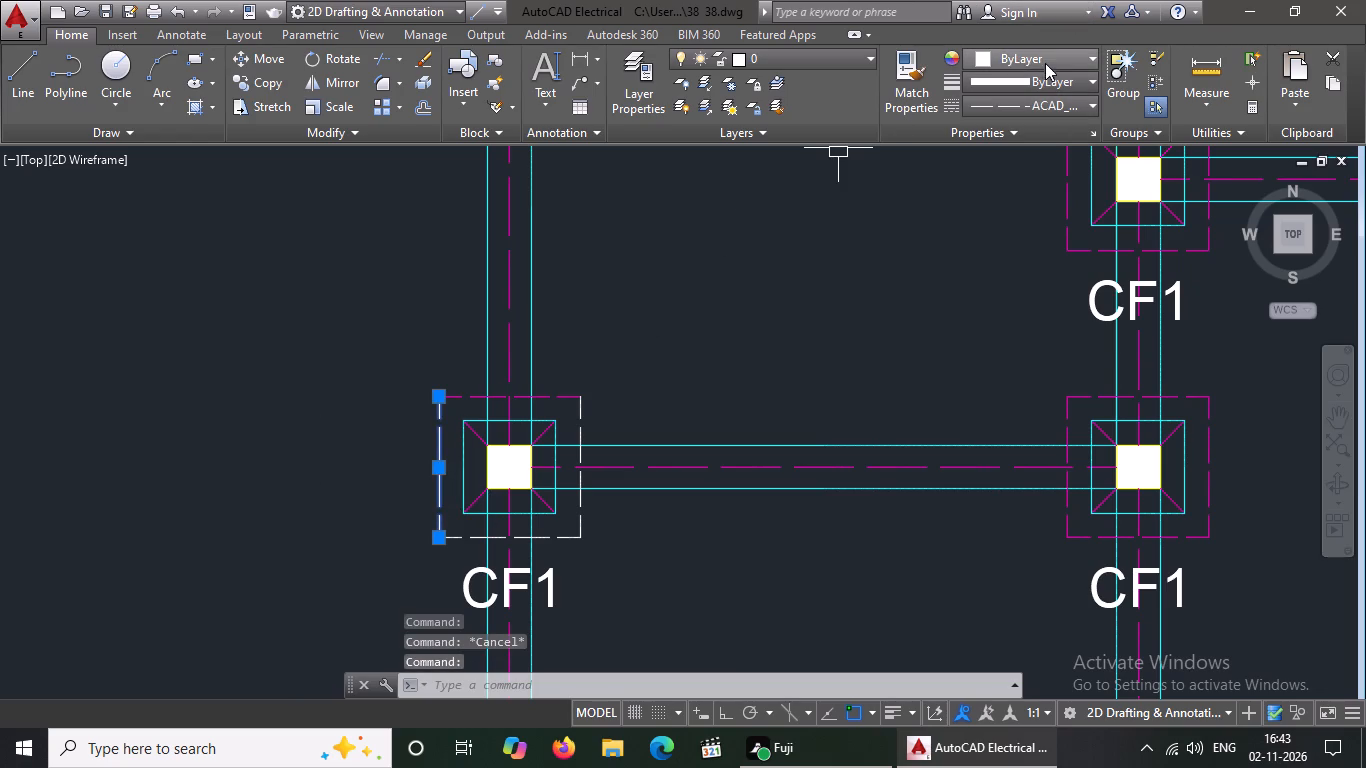
click(1038, 63)
click(974, 298)
key(Escape)
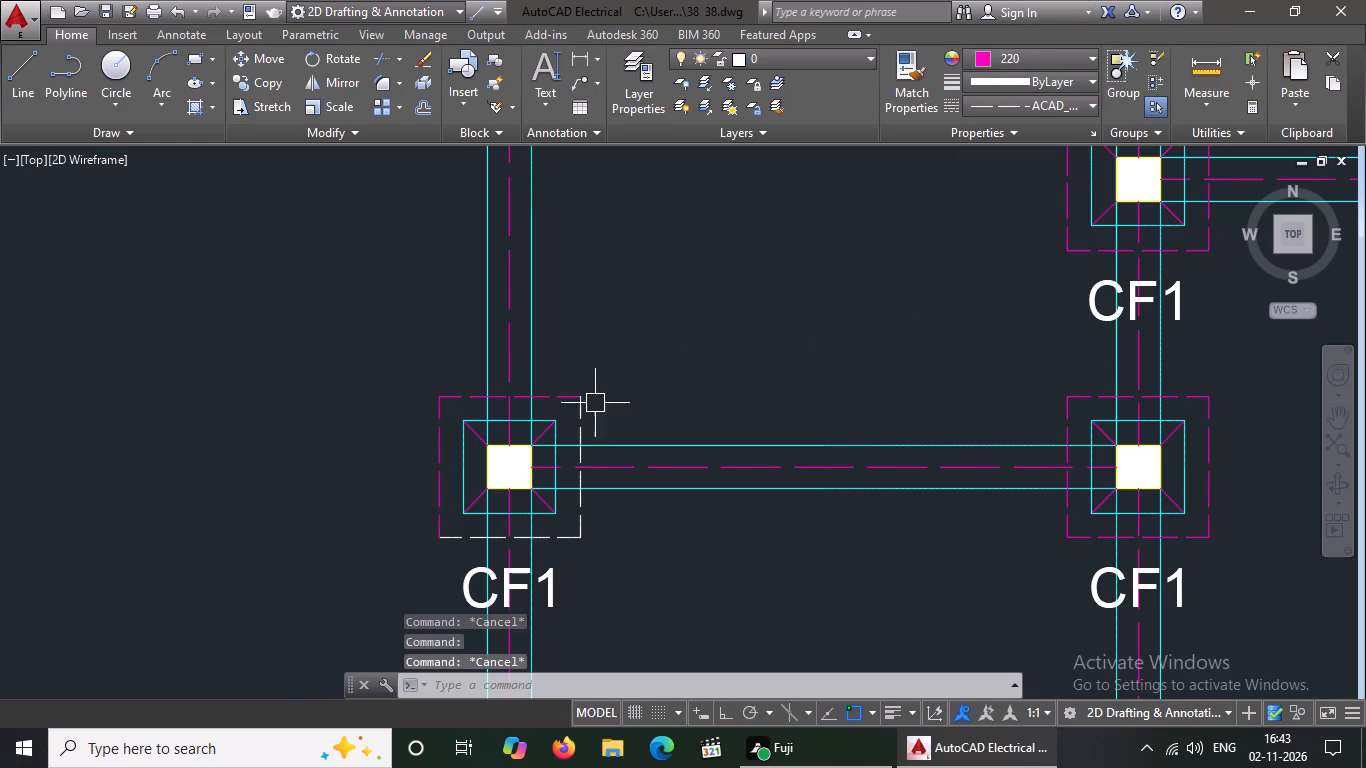
Set the right and bottom dashed outline lines of the left-column CF1 footing in the second row from the bottom to colour 220.
click(588, 415)
click(1081, 44)
click(1071, 59)
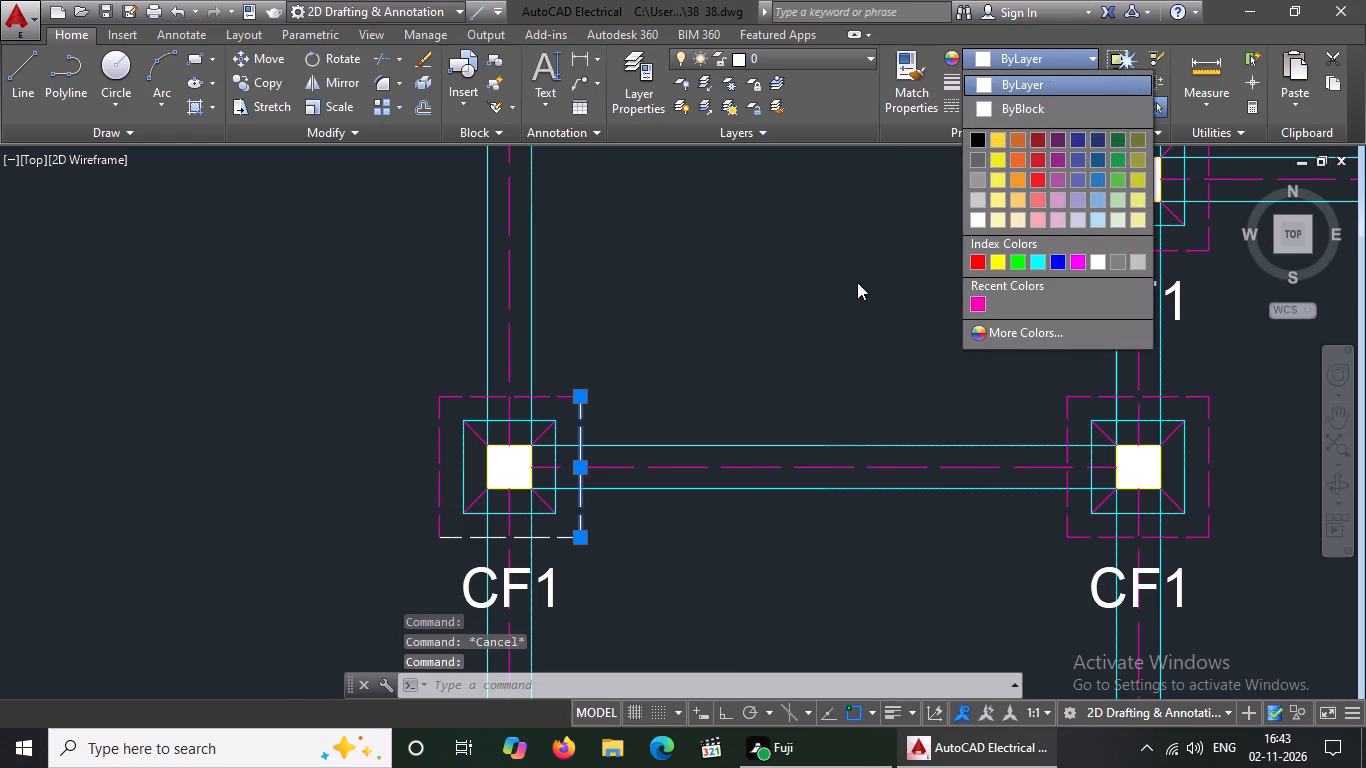
click(976, 301)
key(Escape)
scroll(642, 283, down, 1)
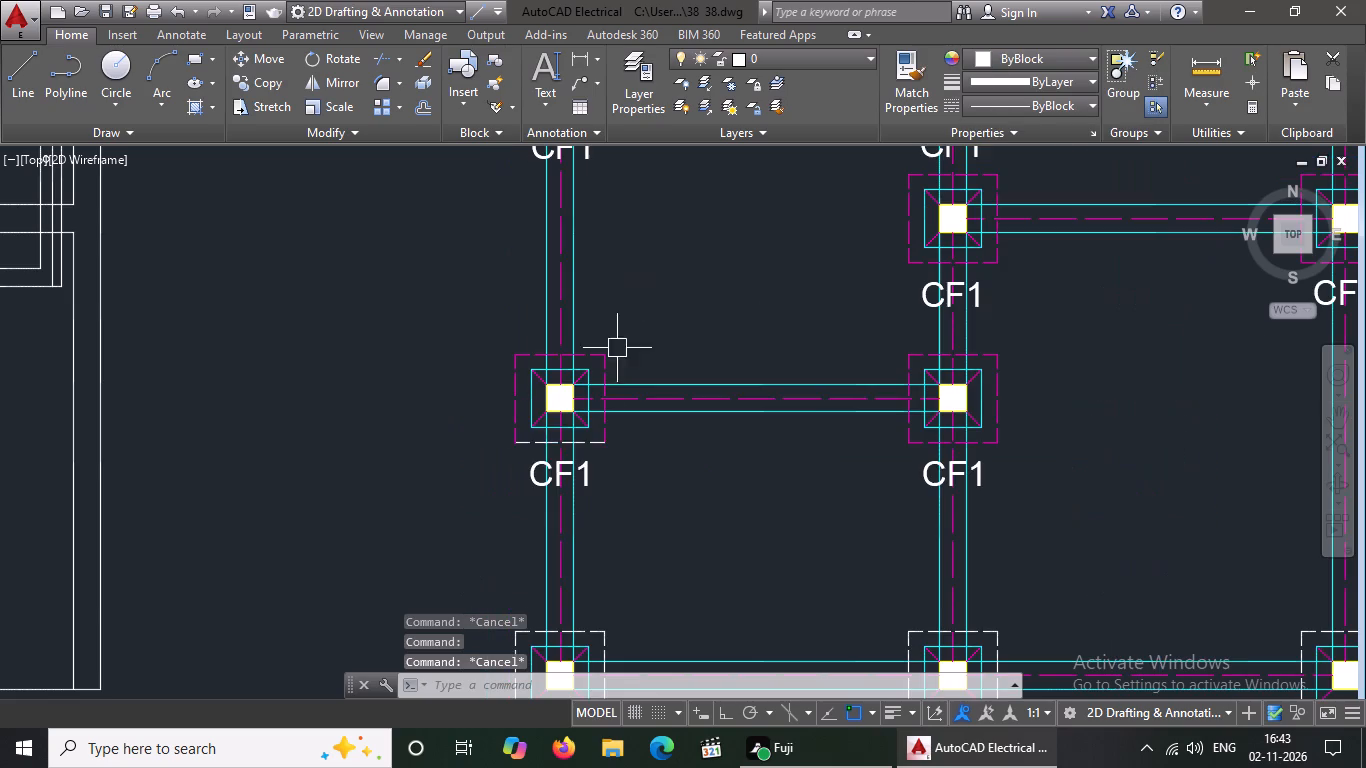
click(593, 449)
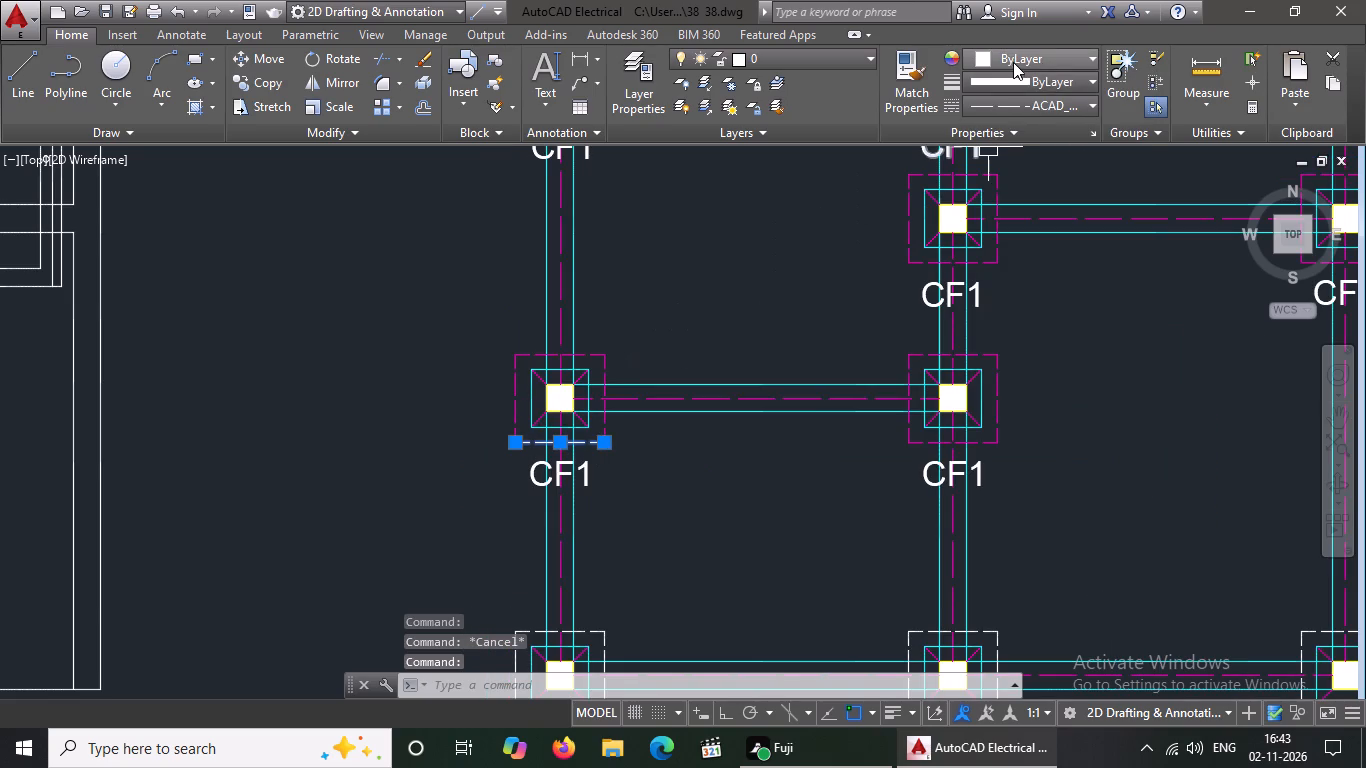
click(1013, 61)
click(978, 305)
key(Escape)
Set the top and left dashed outline lines of the left-column CF1 footing in the bottom row to colour 220.
scroll(726, 290, down, 3)
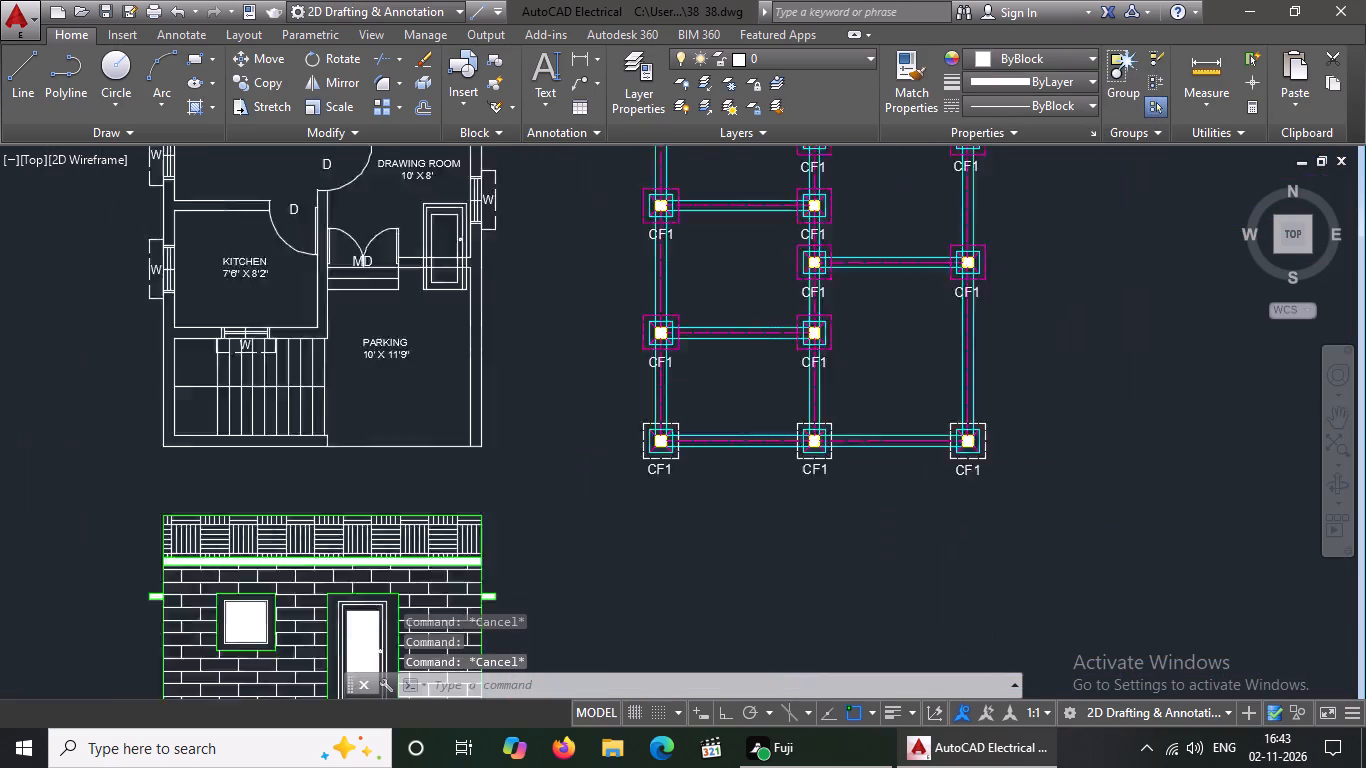
scroll(696, 387, up, 4)
click(692, 324)
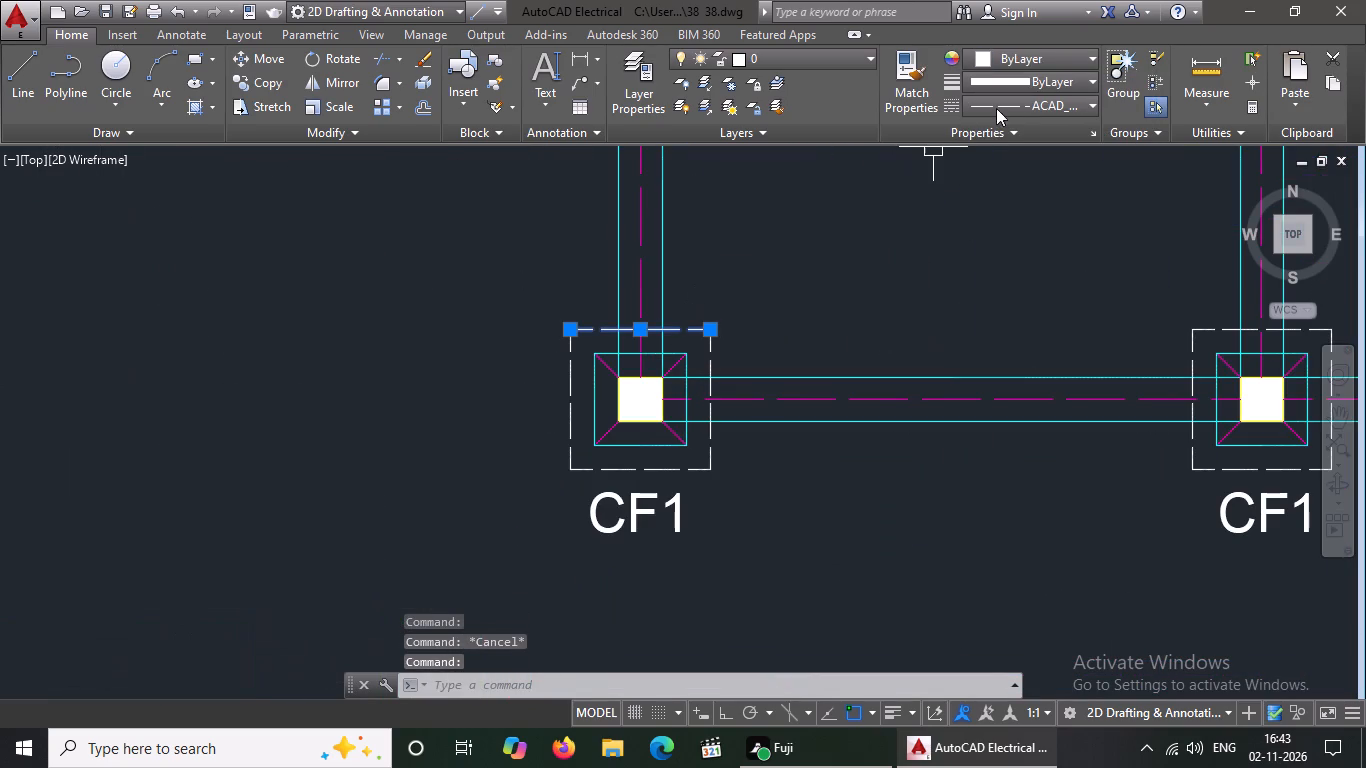
click(1032, 59)
click(971, 299)
key(Escape)
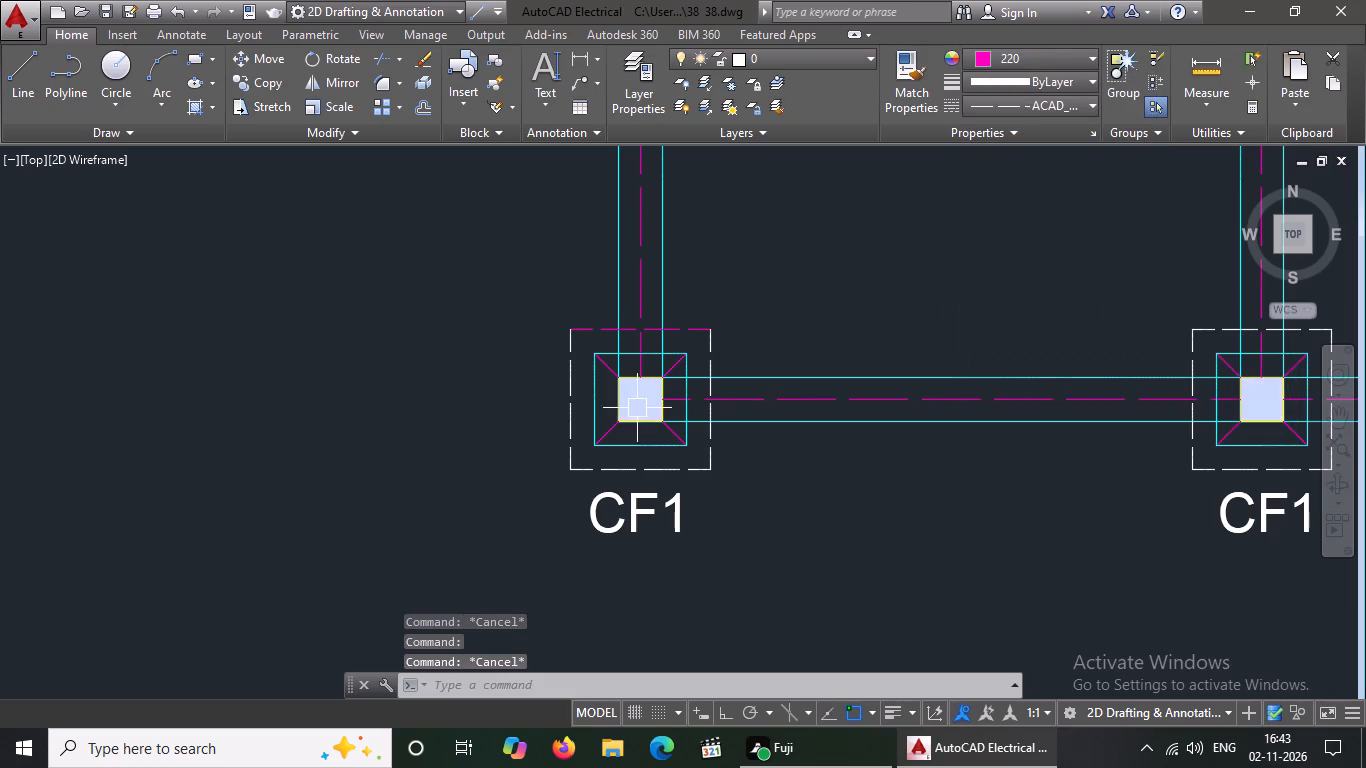
click(569, 391)
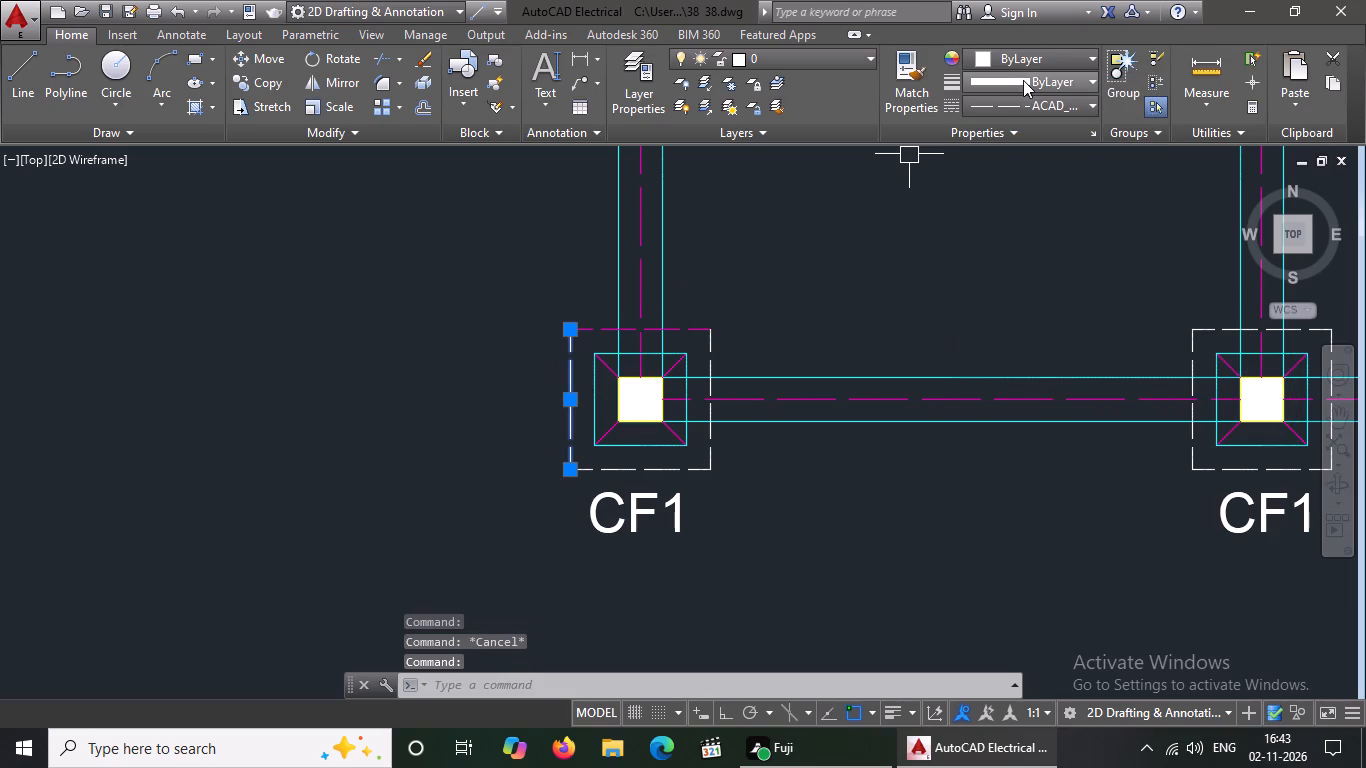
drag(1026, 53, 1030, 78)
click(1004, 54)
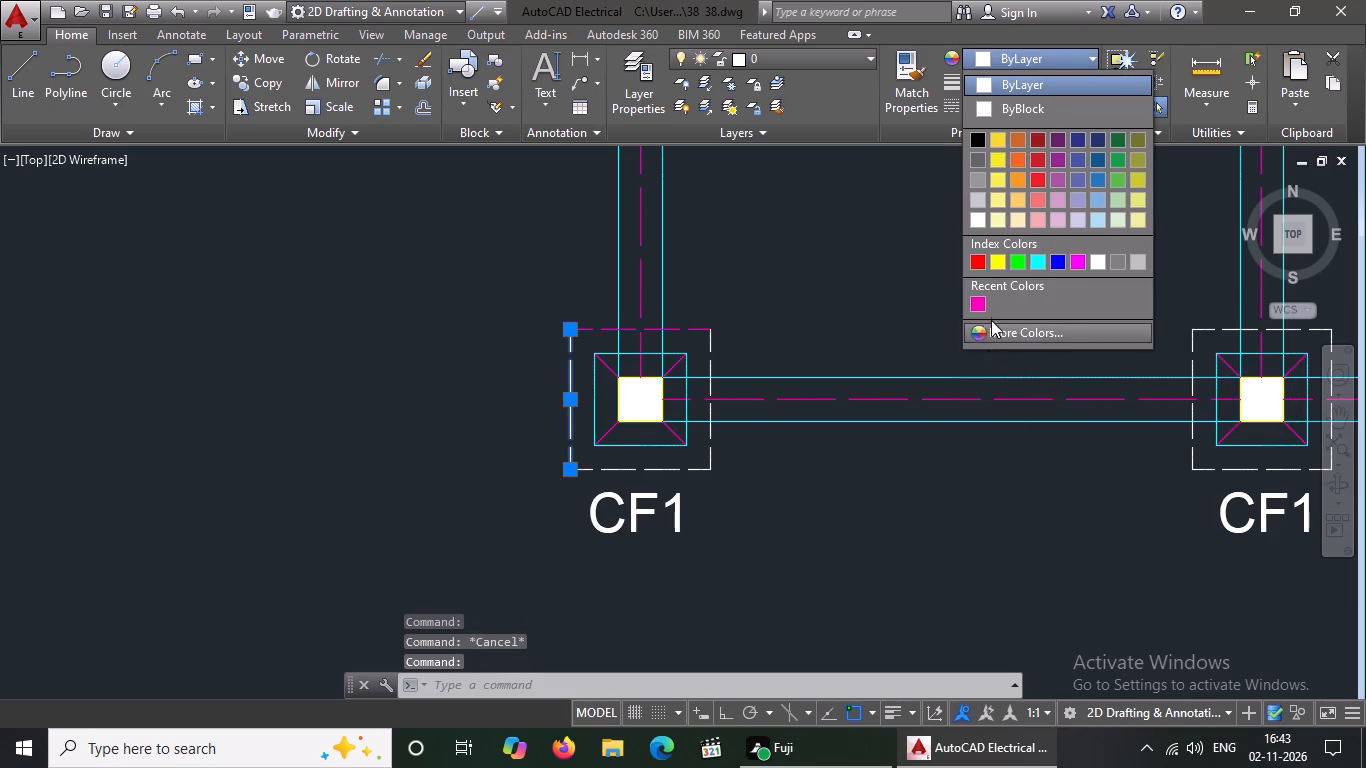
click(982, 299)
key(Escape)
Set the right and bottom dashed outline lines of the left-column CF1 footing in the bottom row to colour 220.
click(709, 337)
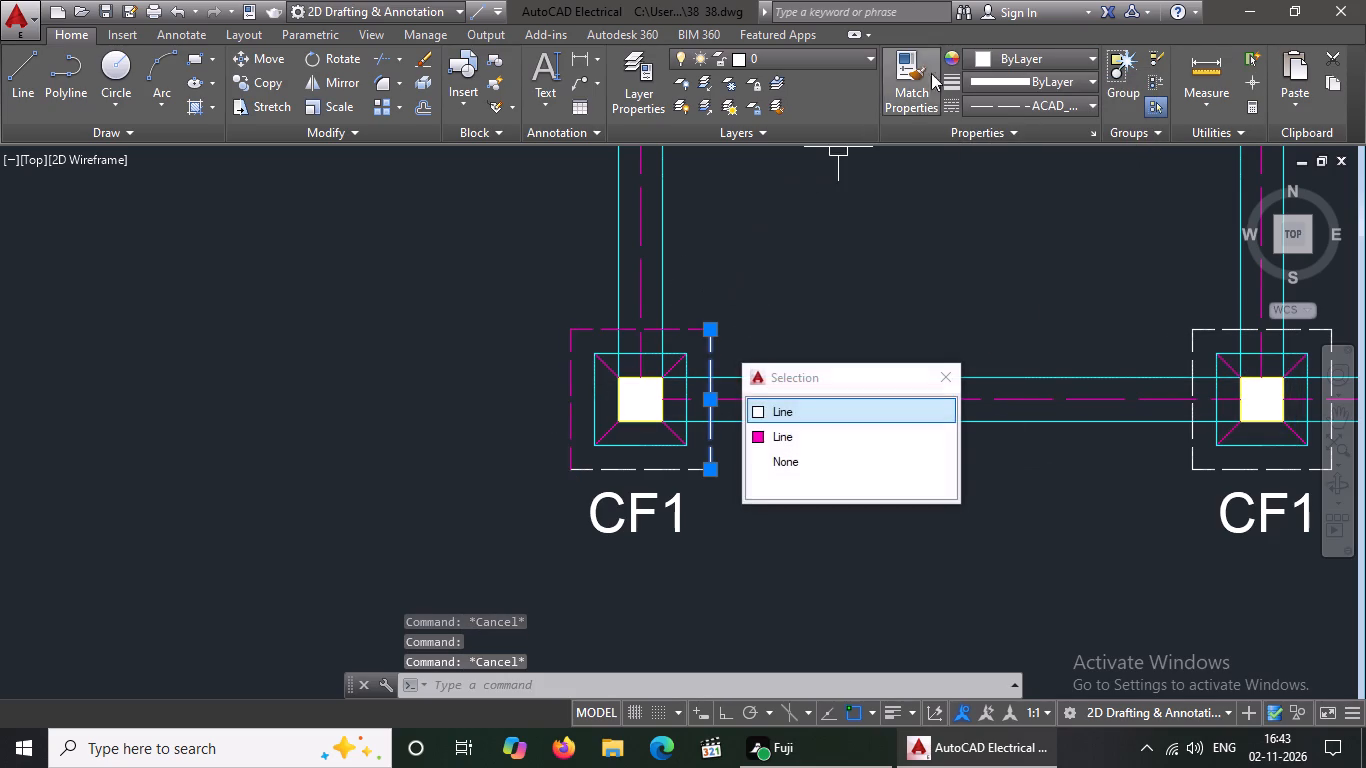
click(1019, 49)
click(970, 303)
key(Escape)
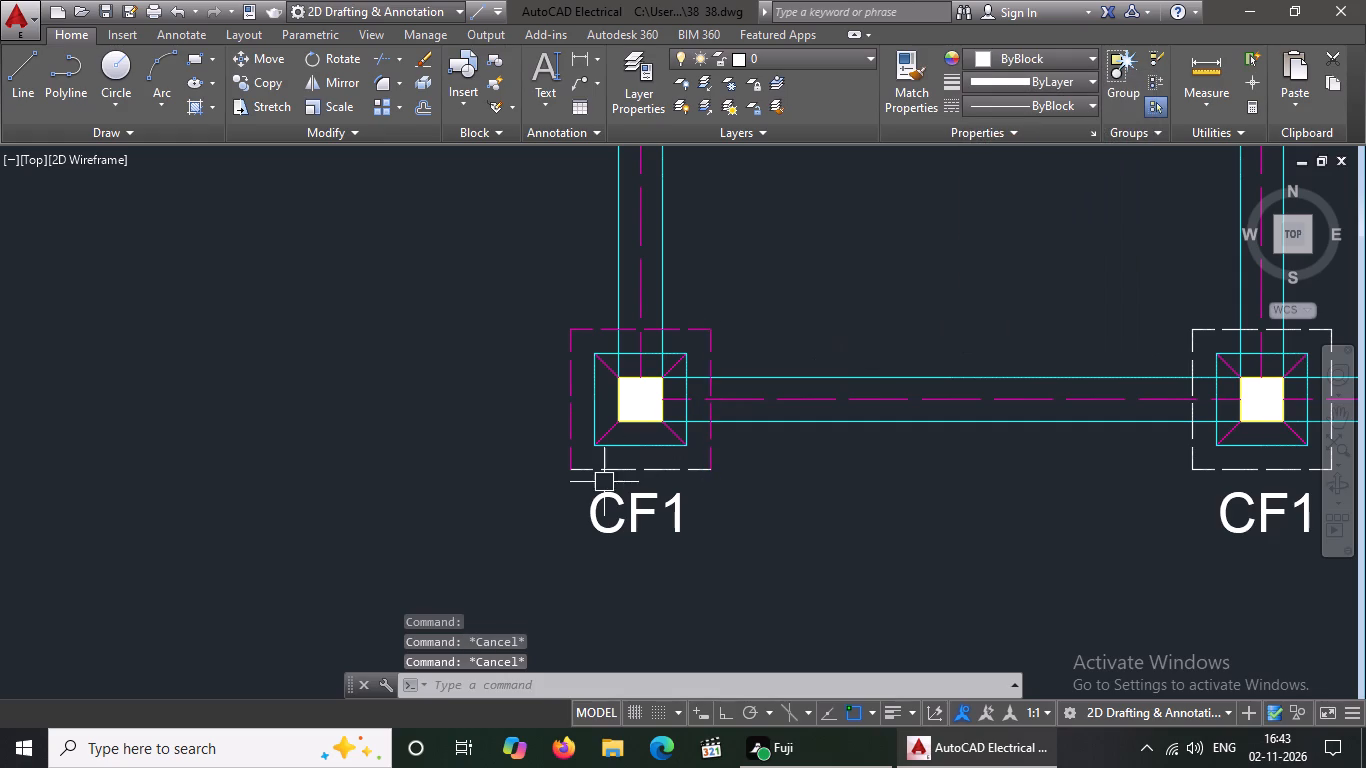
click(646, 473)
click(990, 48)
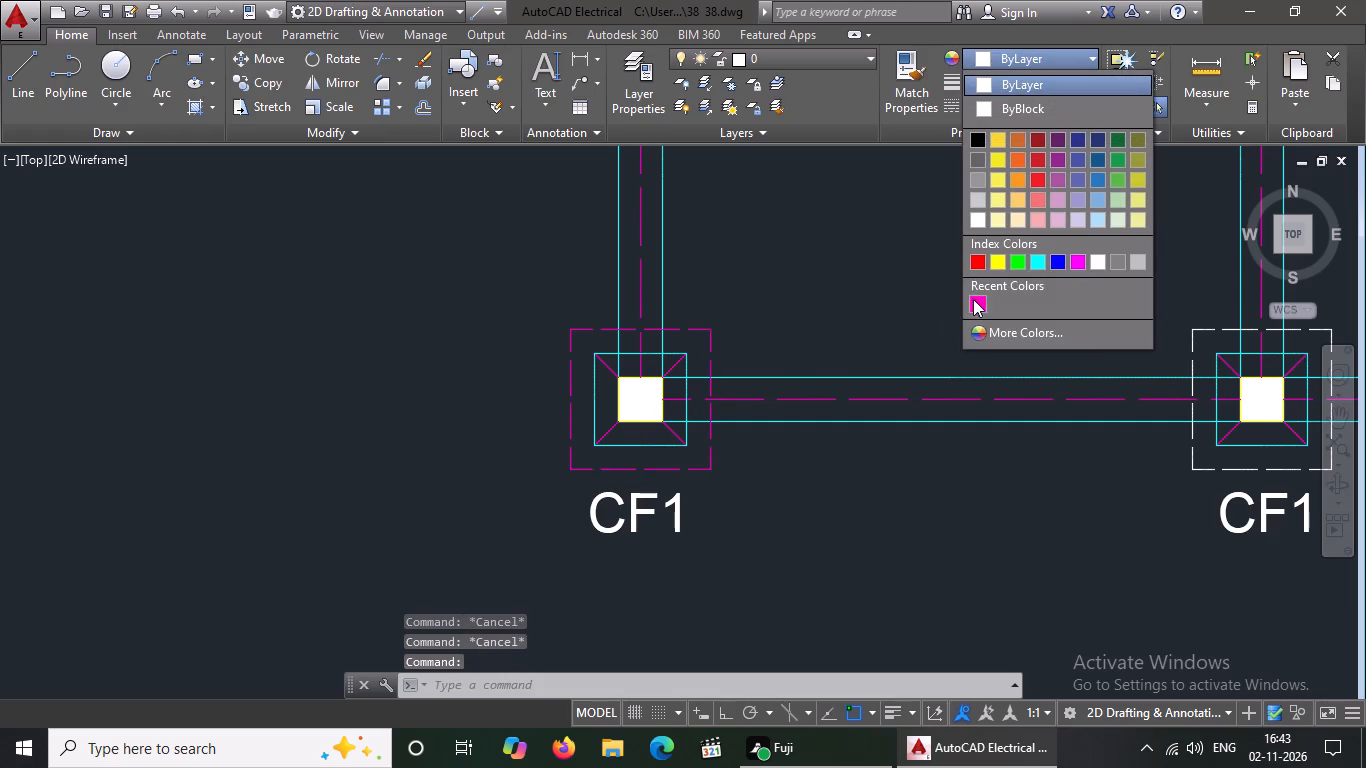
click(979, 297)
key(Escape)
Set the top and left dashed outline lines of the middle-column CF1 footing in the bottom row to colour 220.
scroll(699, 322, down, 1)
scroll(1082, 341, up, 1)
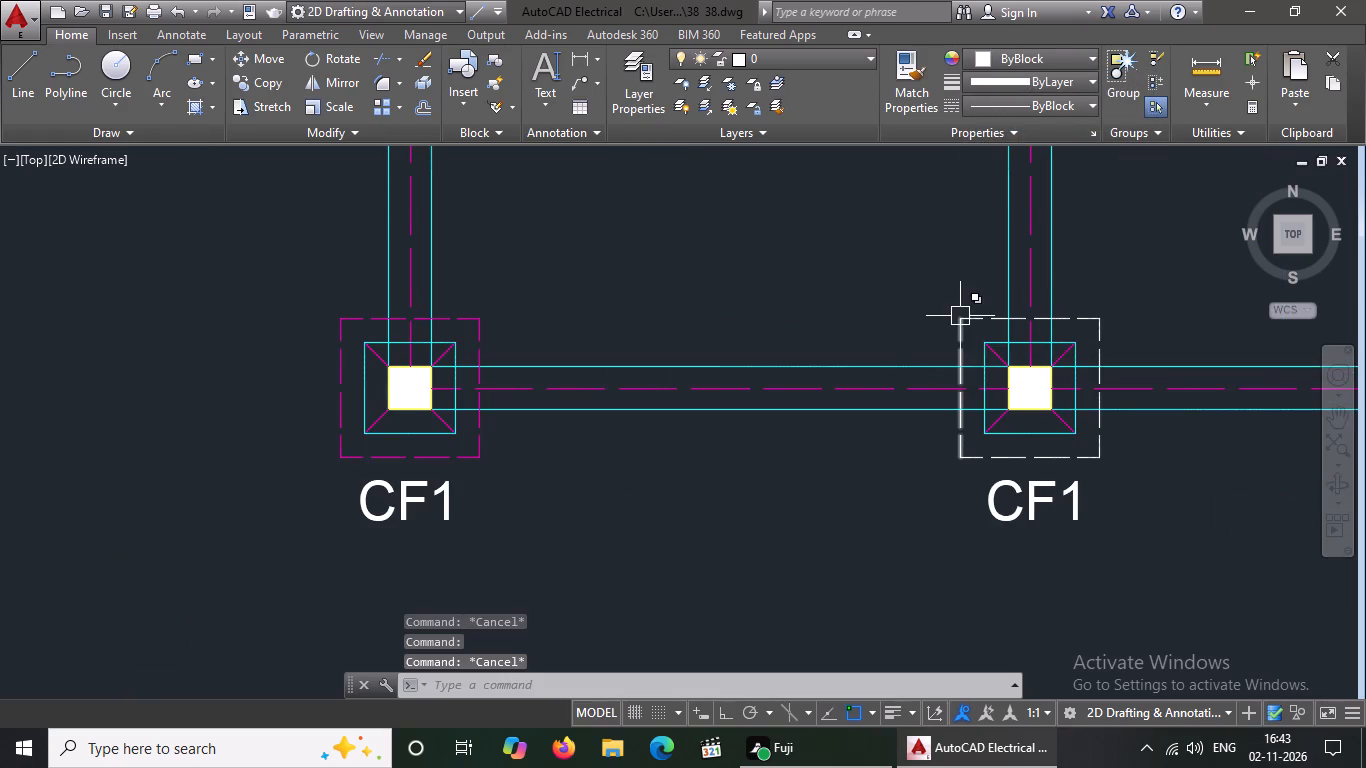
click(989, 329)
click(991, 312)
click(986, 320)
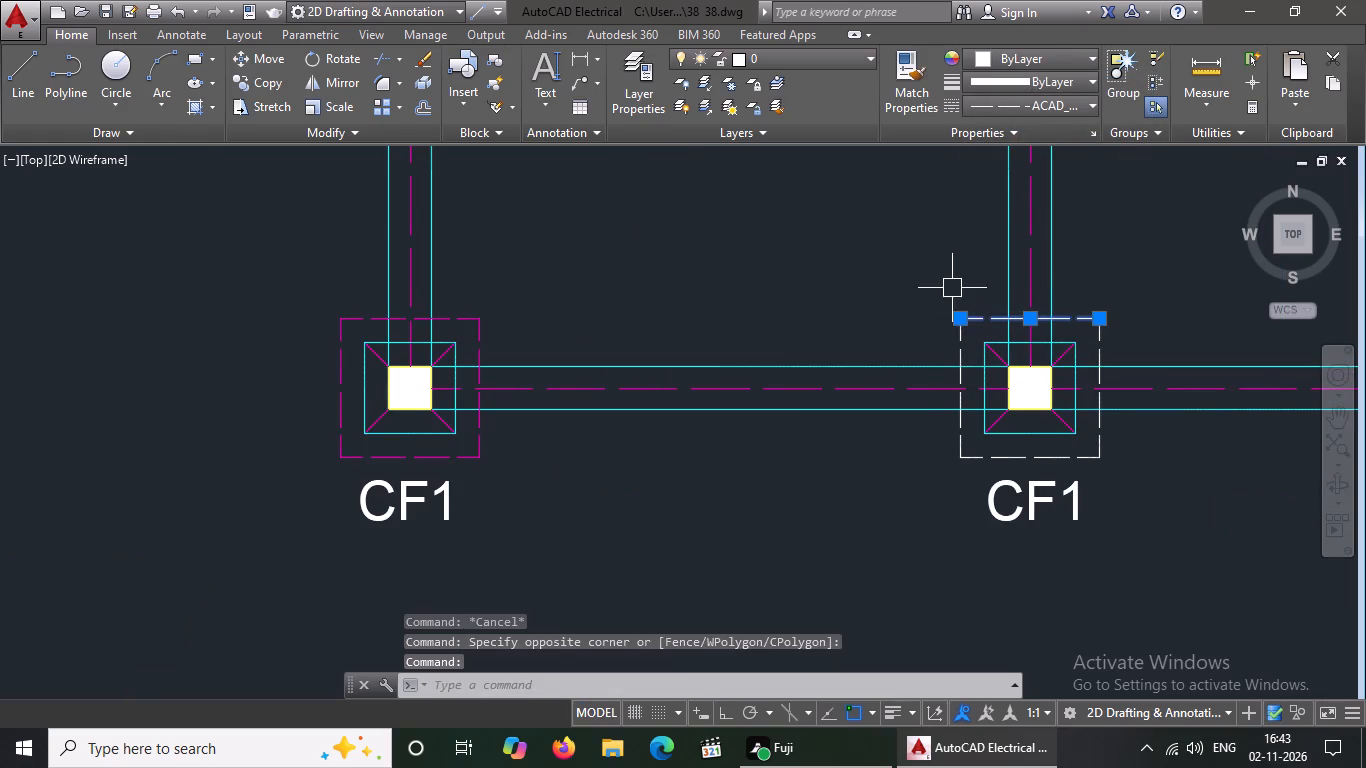
click(1024, 60)
click(979, 307)
key(Escape)
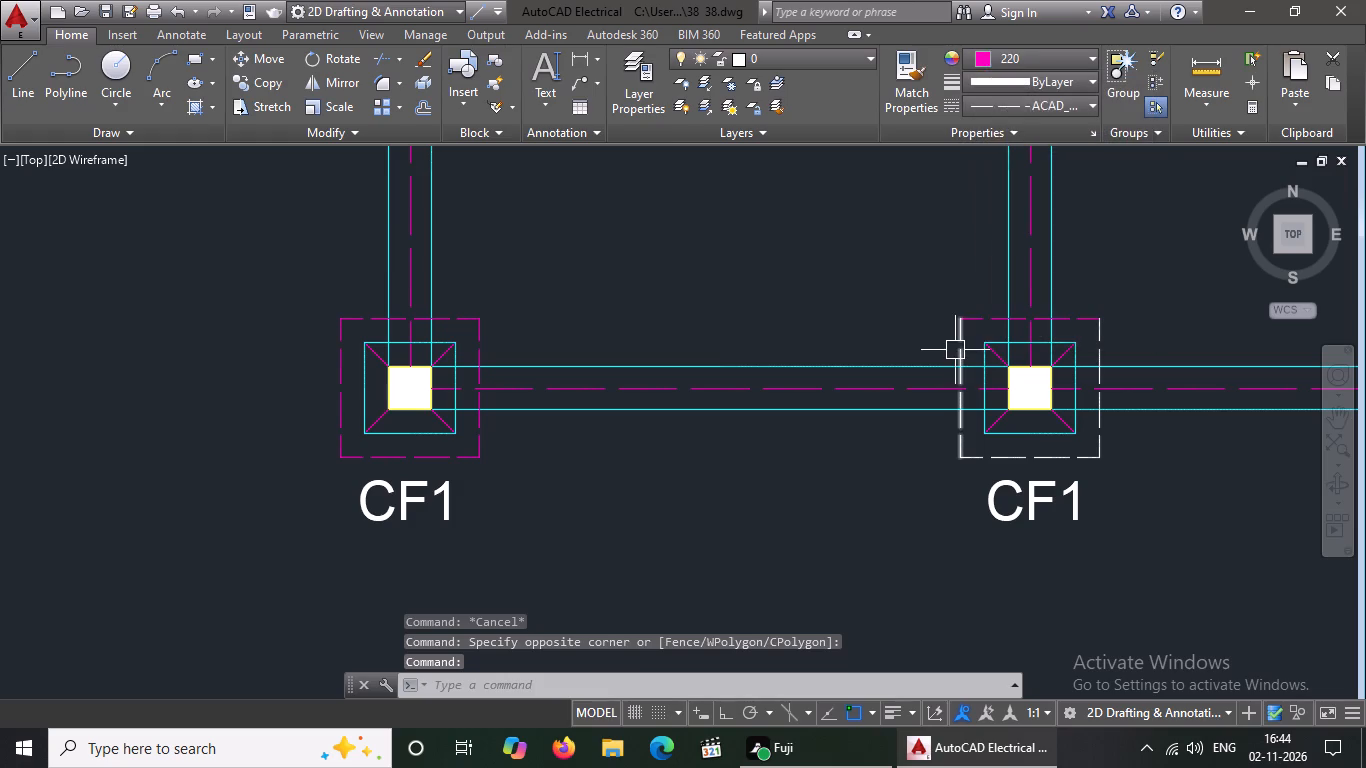
click(955, 345)
click(1007, 57)
click(980, 301)
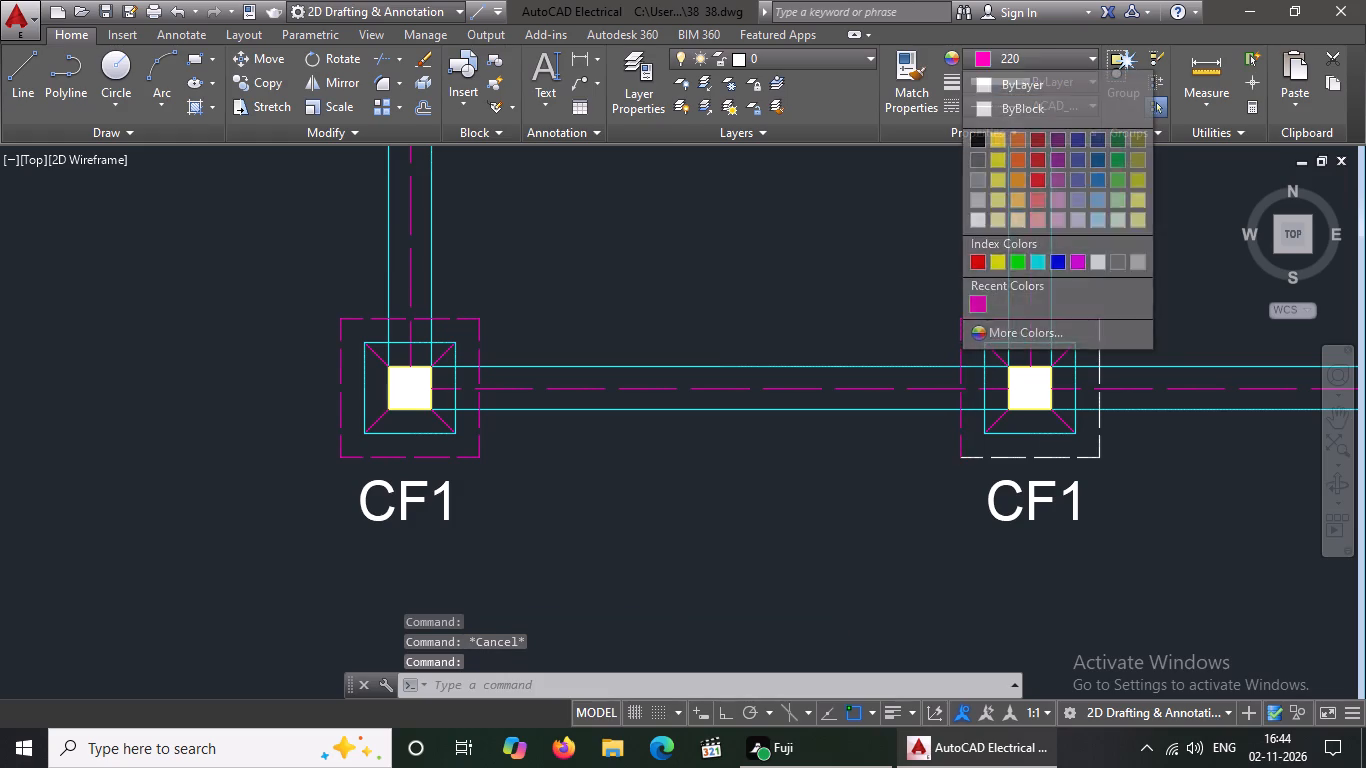
key(Escape)
Set the bottom and right dashed outline lines of the middle-column CF1 footing in the bottom row to colour 220.
click(1080, 460)
click(1019, 66)
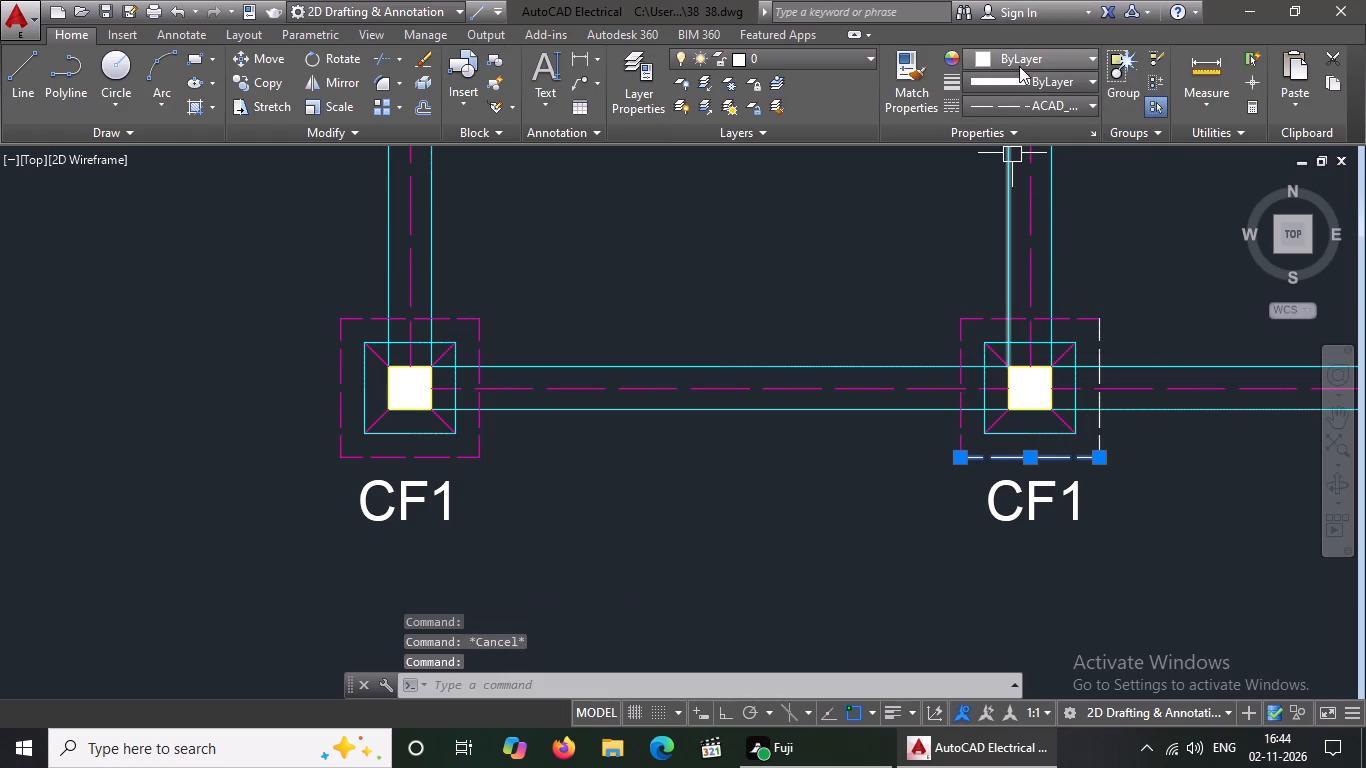
click(973, 294)
key(Escape)
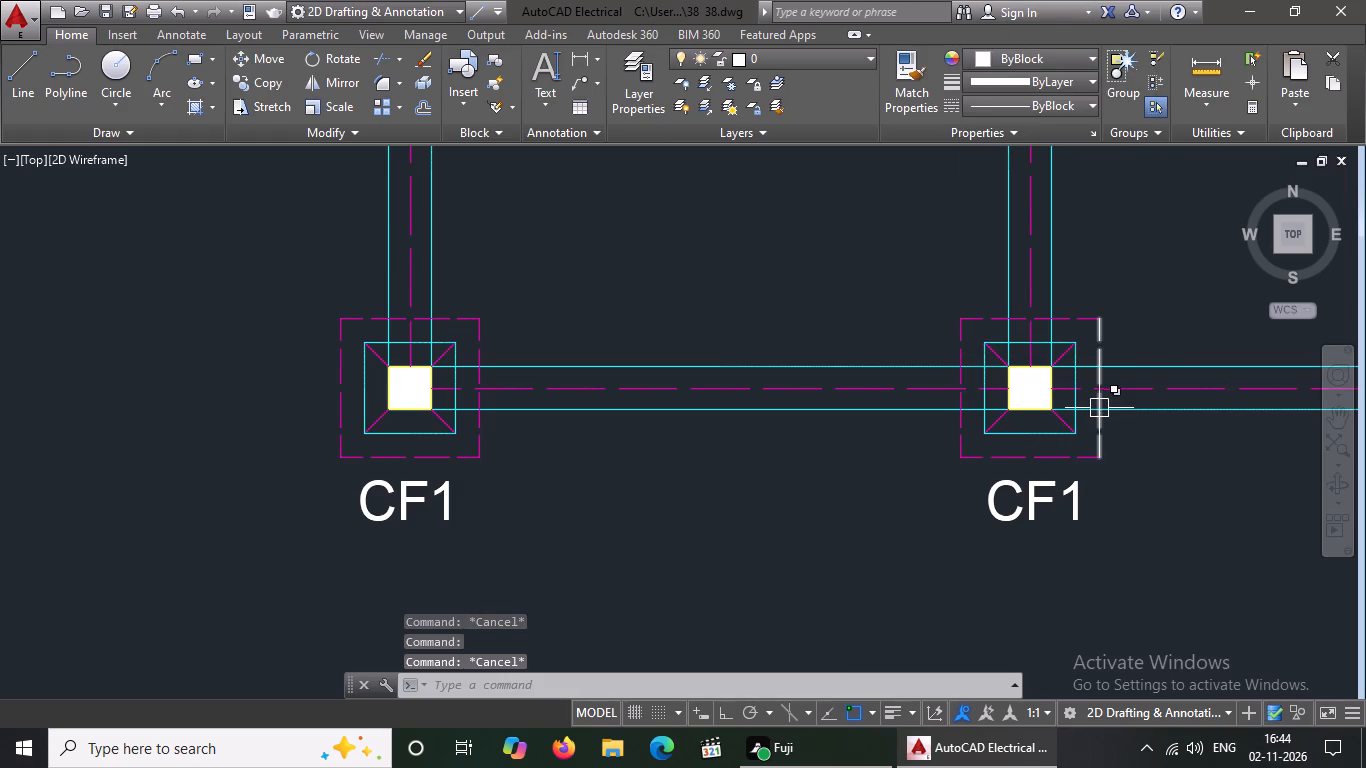
click(1101, 413)
click(1039, 55)
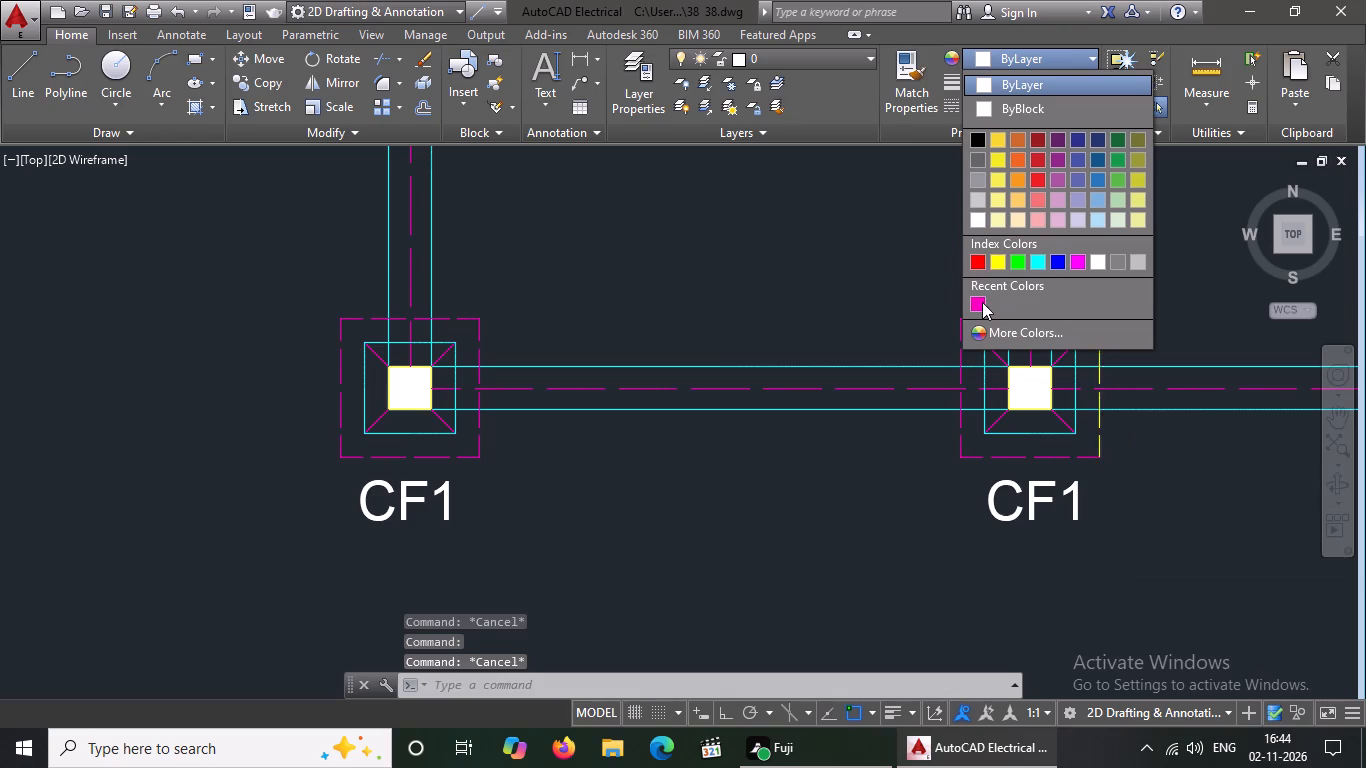
click(981, 304)
key(Escape)
Set the top and right dashed outline lines of the right-column CF1 footing in the bottom row to colour 220.
scroll(611, 385, down, 4)
scroll(767, 373, up, 3)
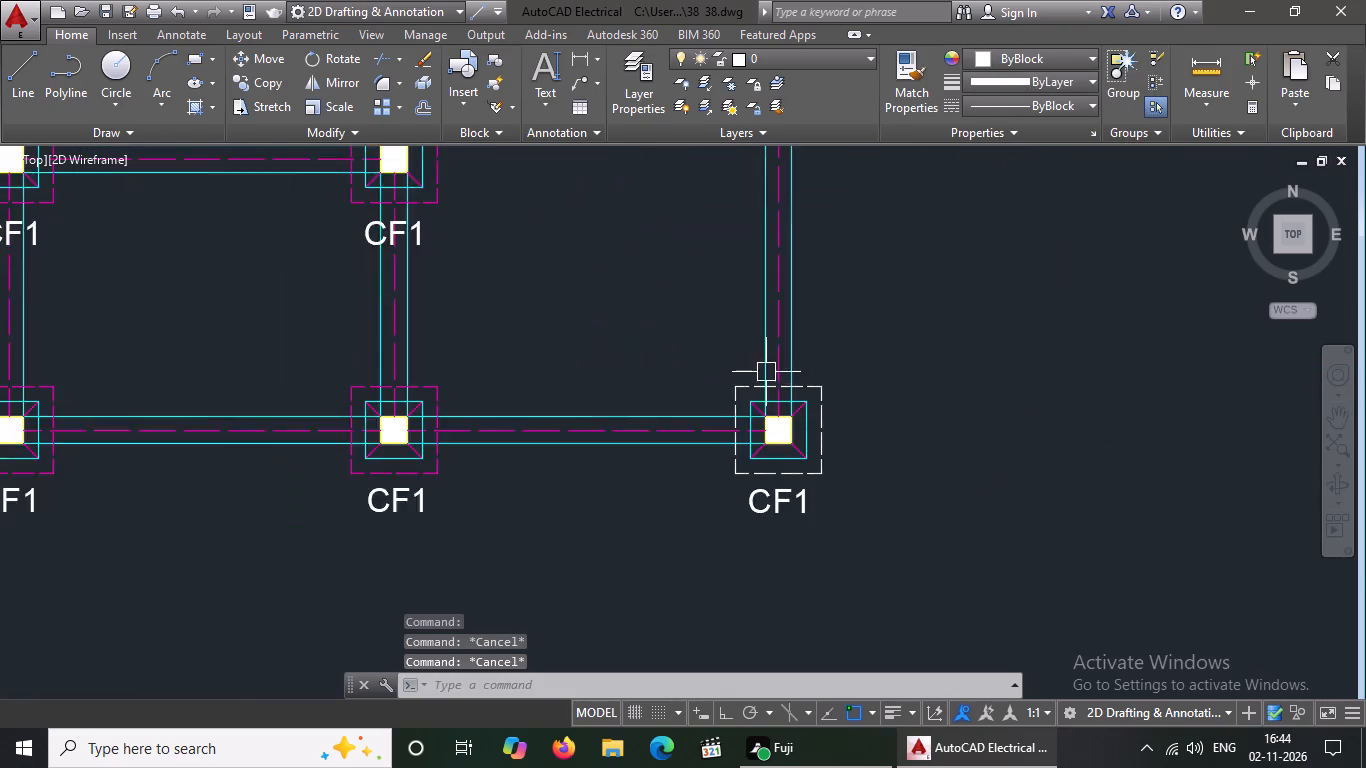
scroll(766, 372, up, 3)
click(733, 422)
click(748, 399)
click(735, 410)
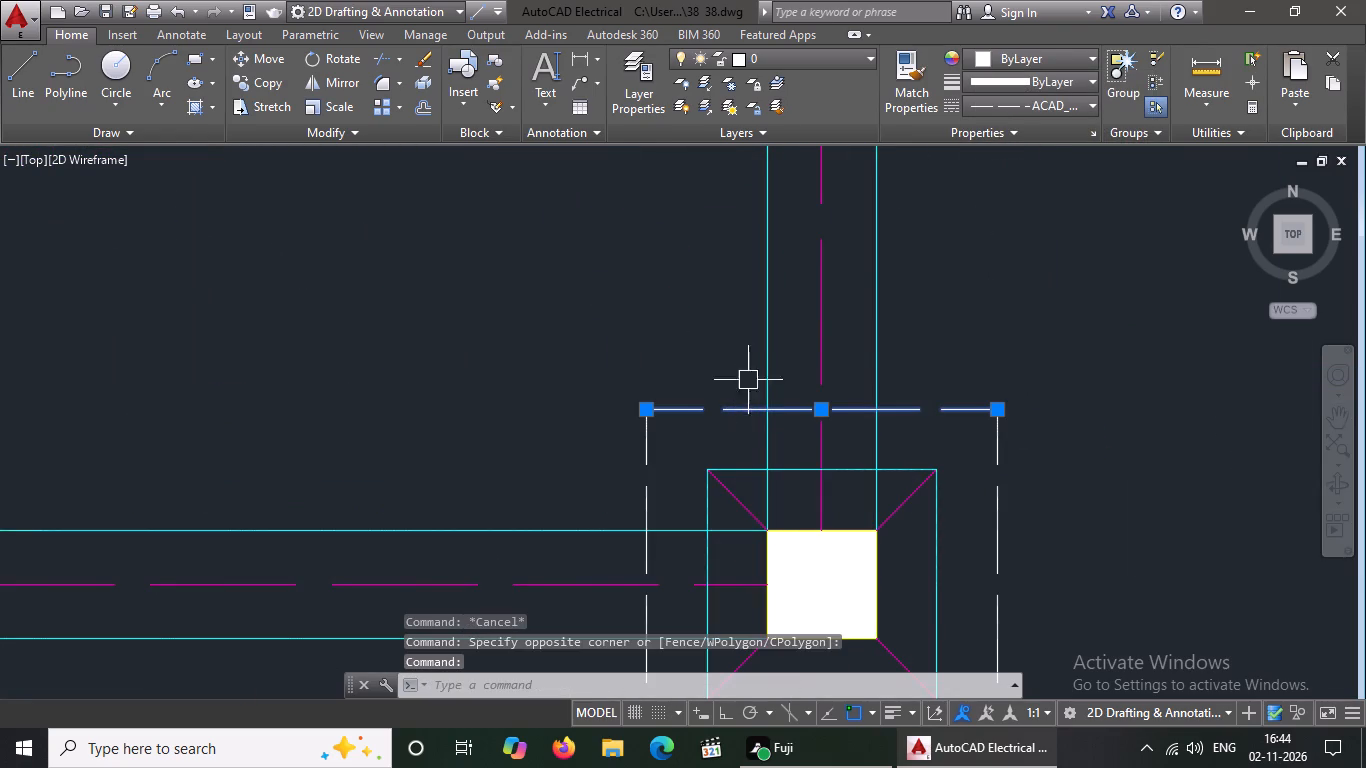
click(1026, 58)
click(978, 292)
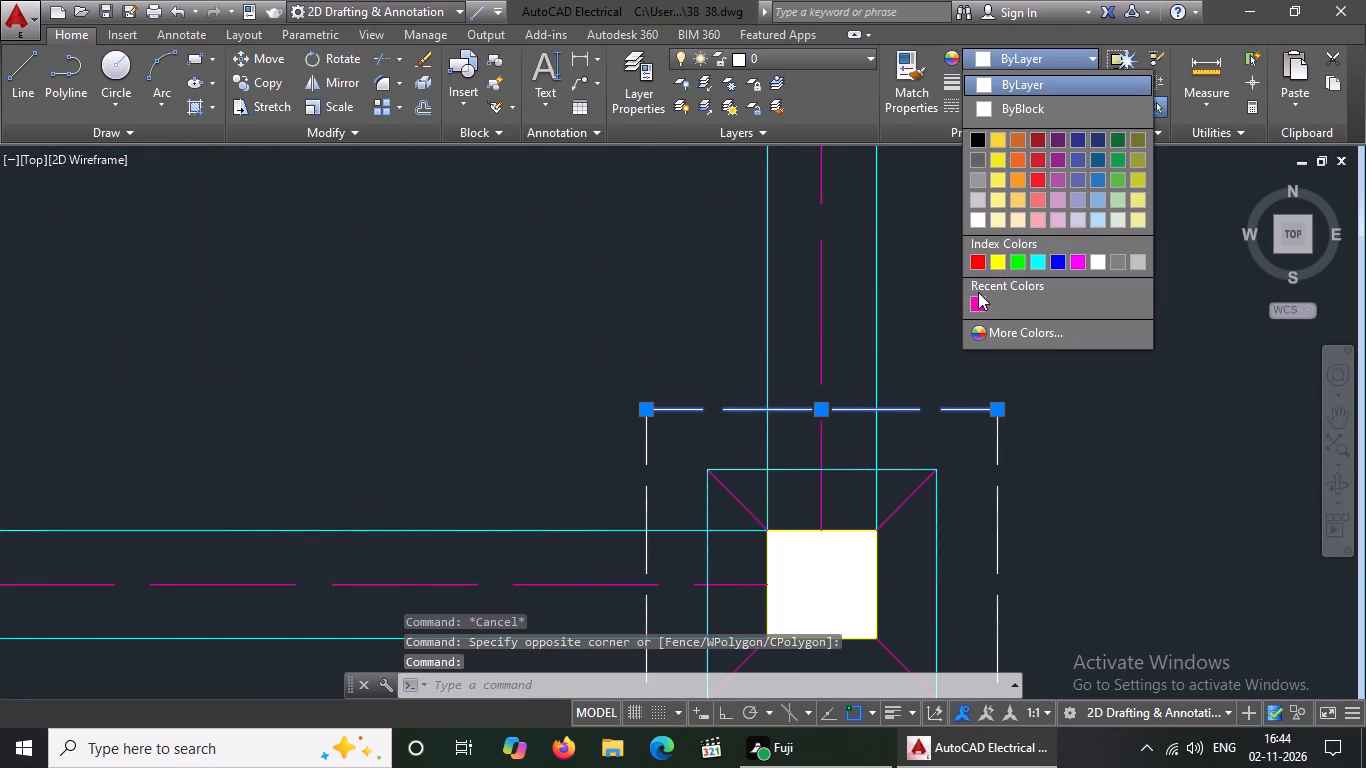
double_click(991, 46)
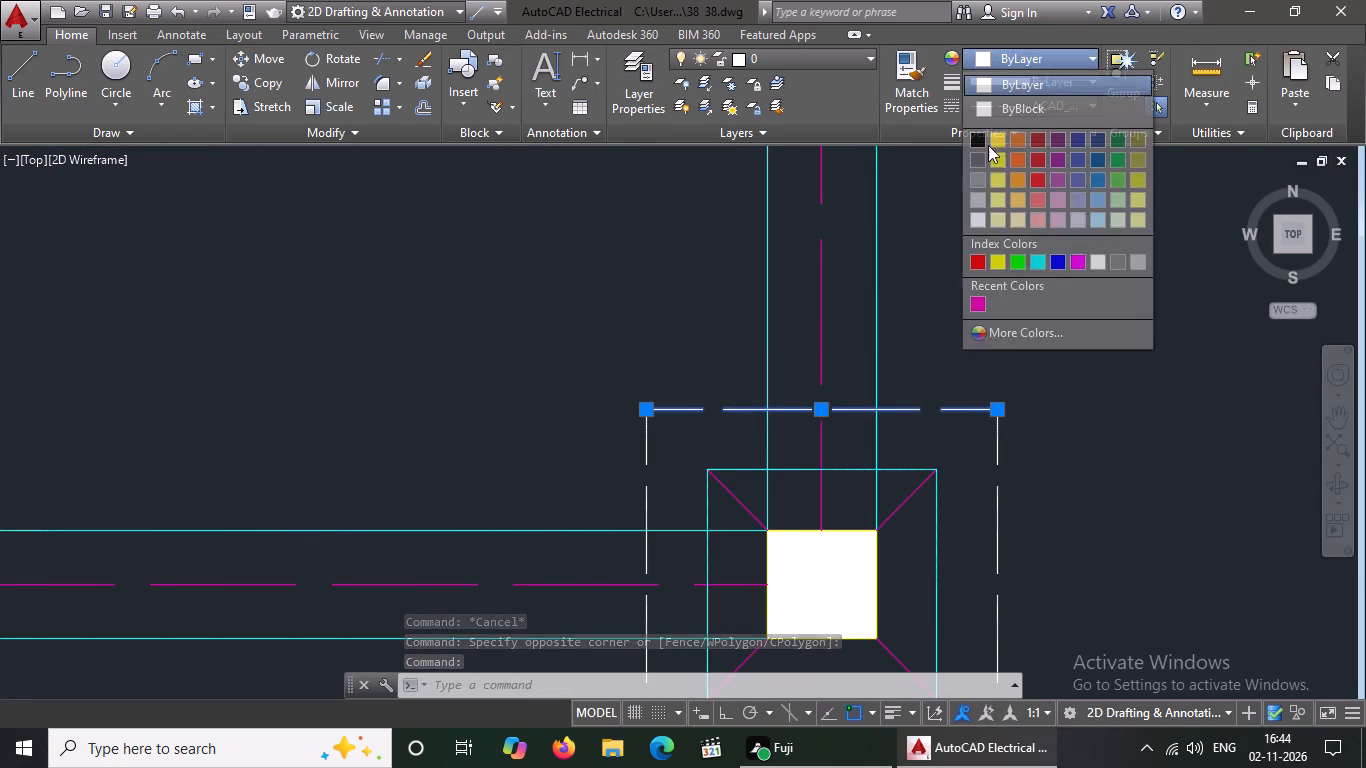
click(981, 300)
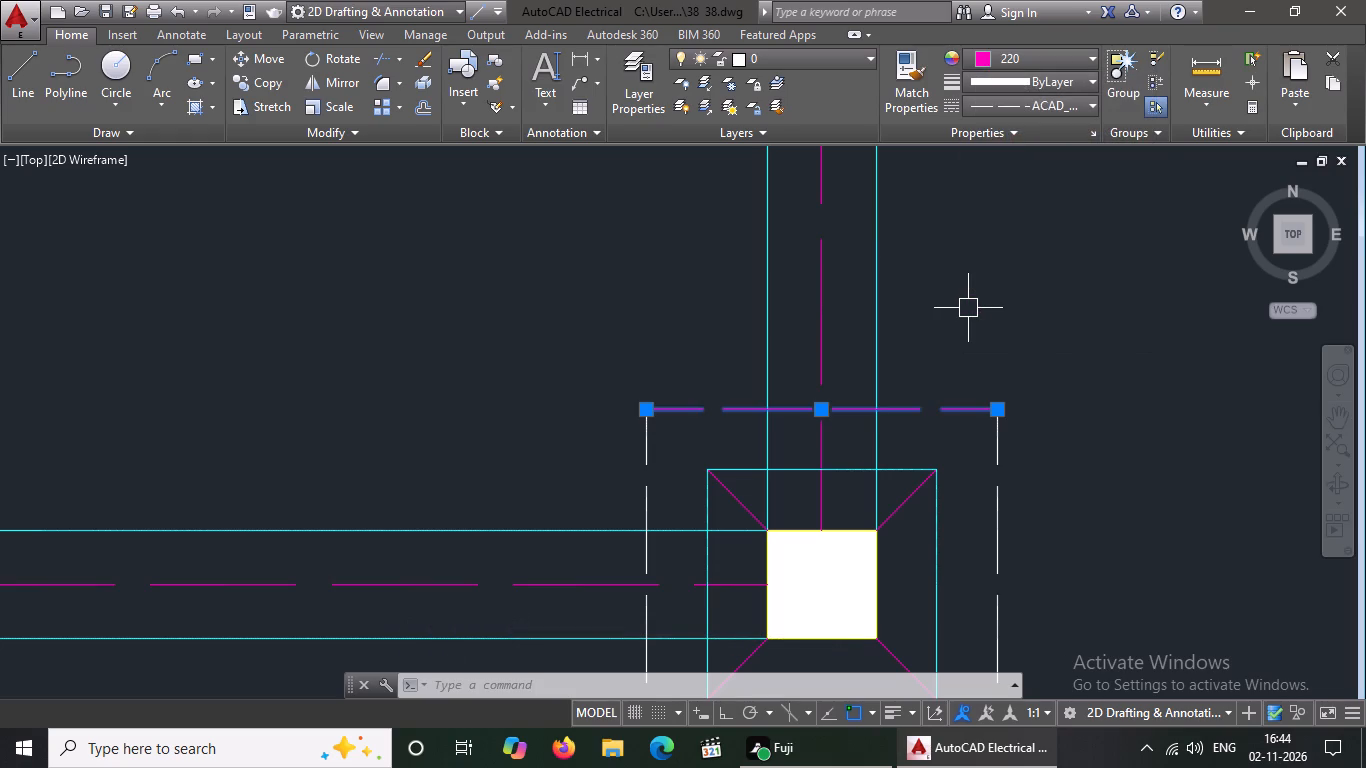
click(1001, 466)
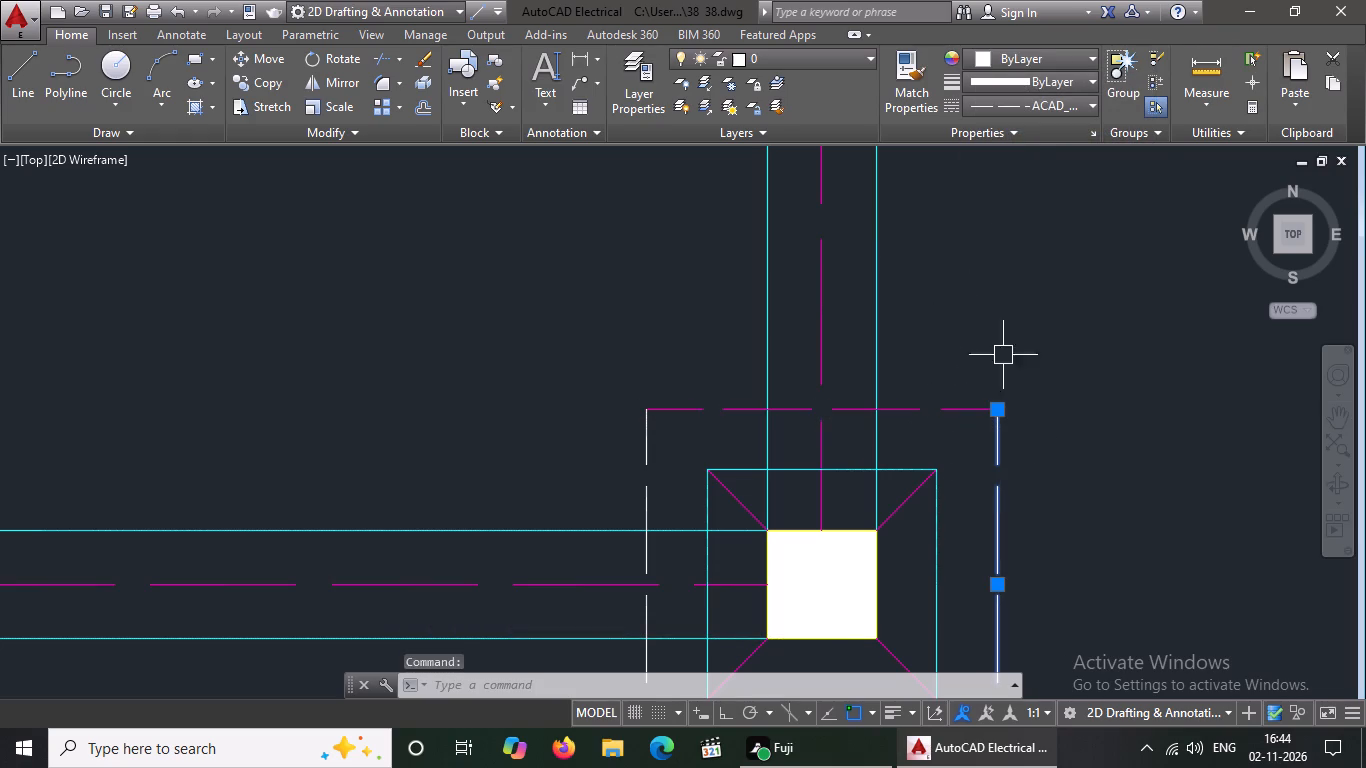
click(1020, 61)
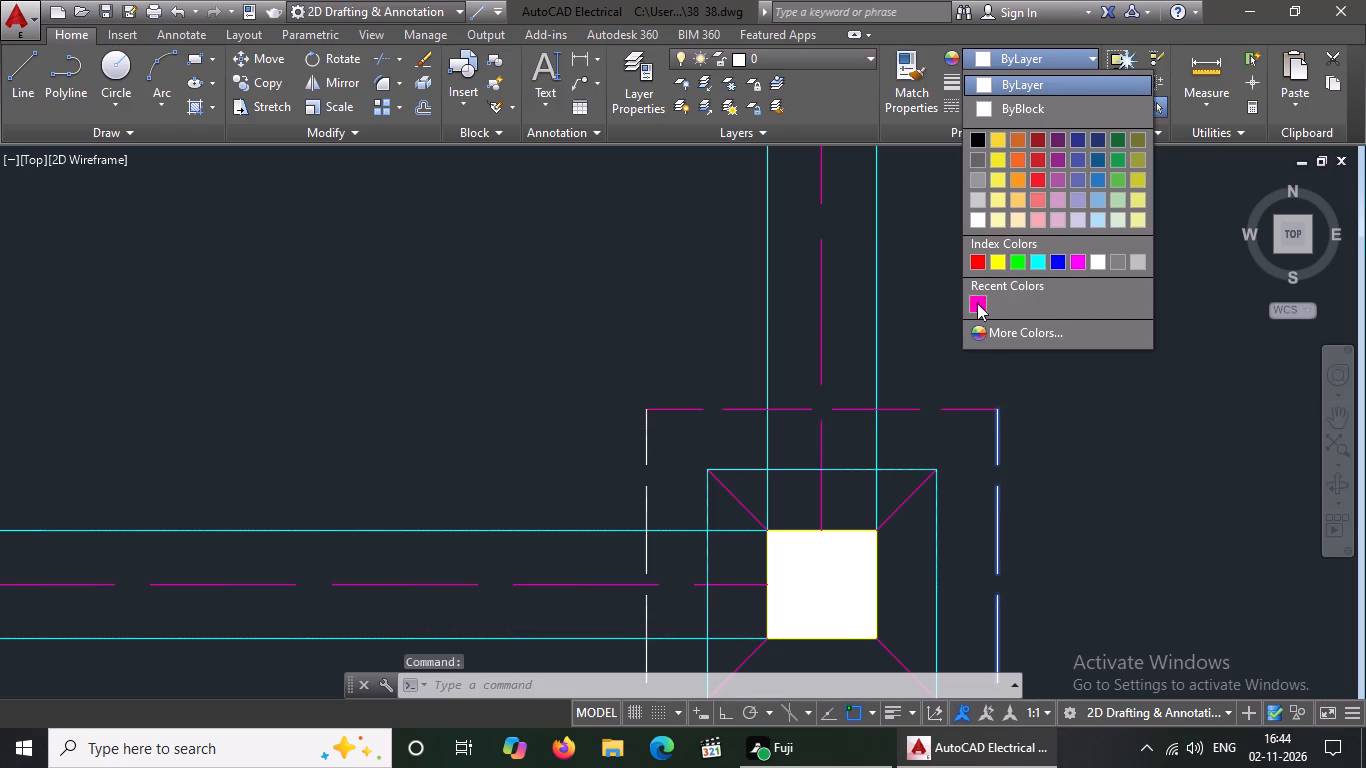
click(977, 302)
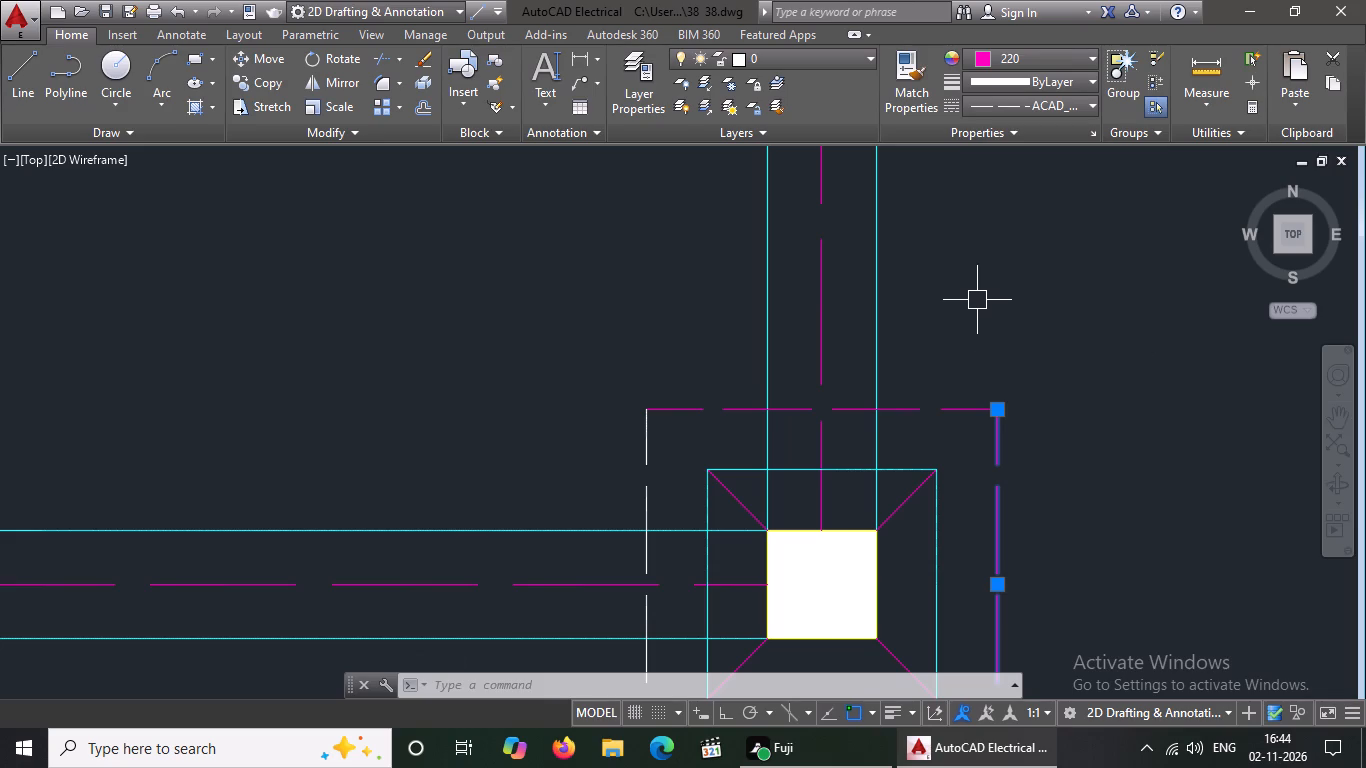
Set the left and bottom dashed outline lines of the right-column CF1 footing in the bottom row to colour 220.
click(641, 470)
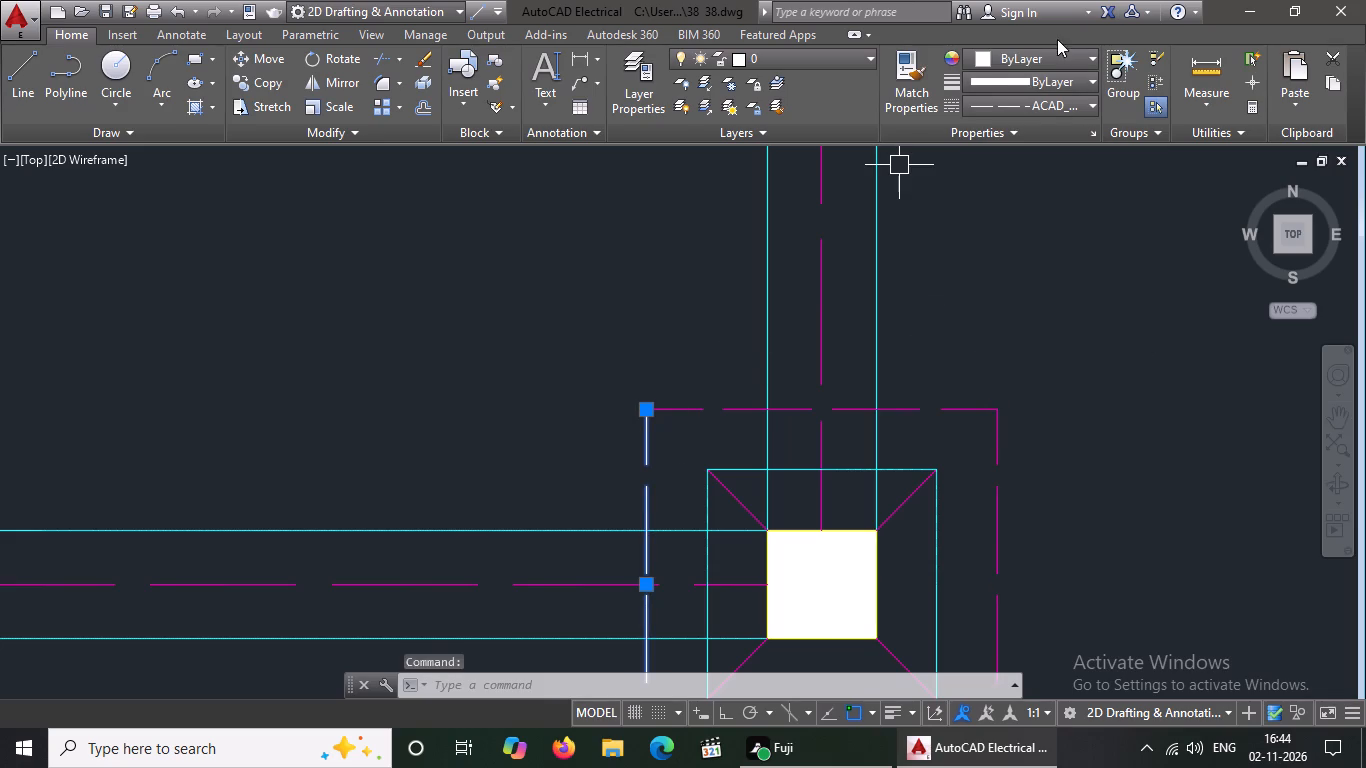
click(1049, 60)
click(975, 296)
key(Escape)
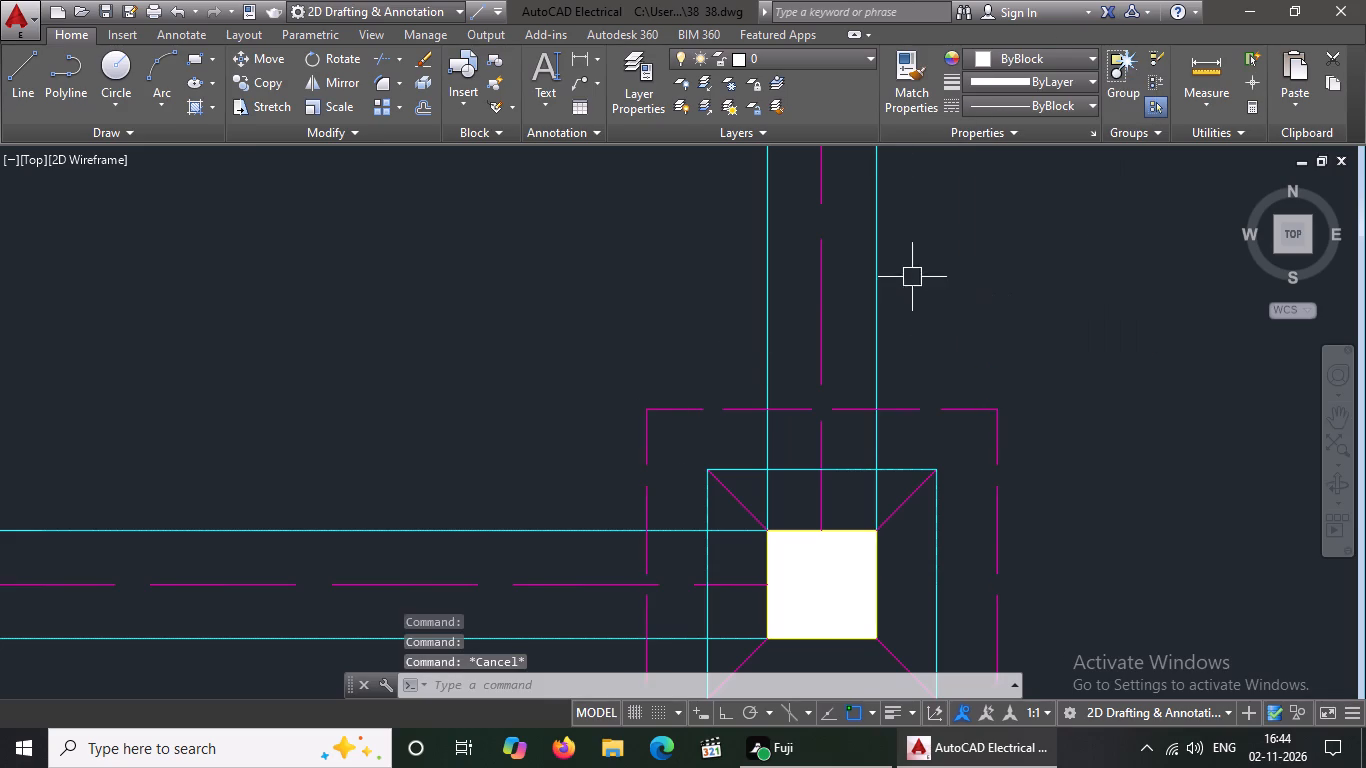
scroll(912, 267, down, 3)
scroll(888, 394, up, 2)
click(870, 368)
click(875, 387)
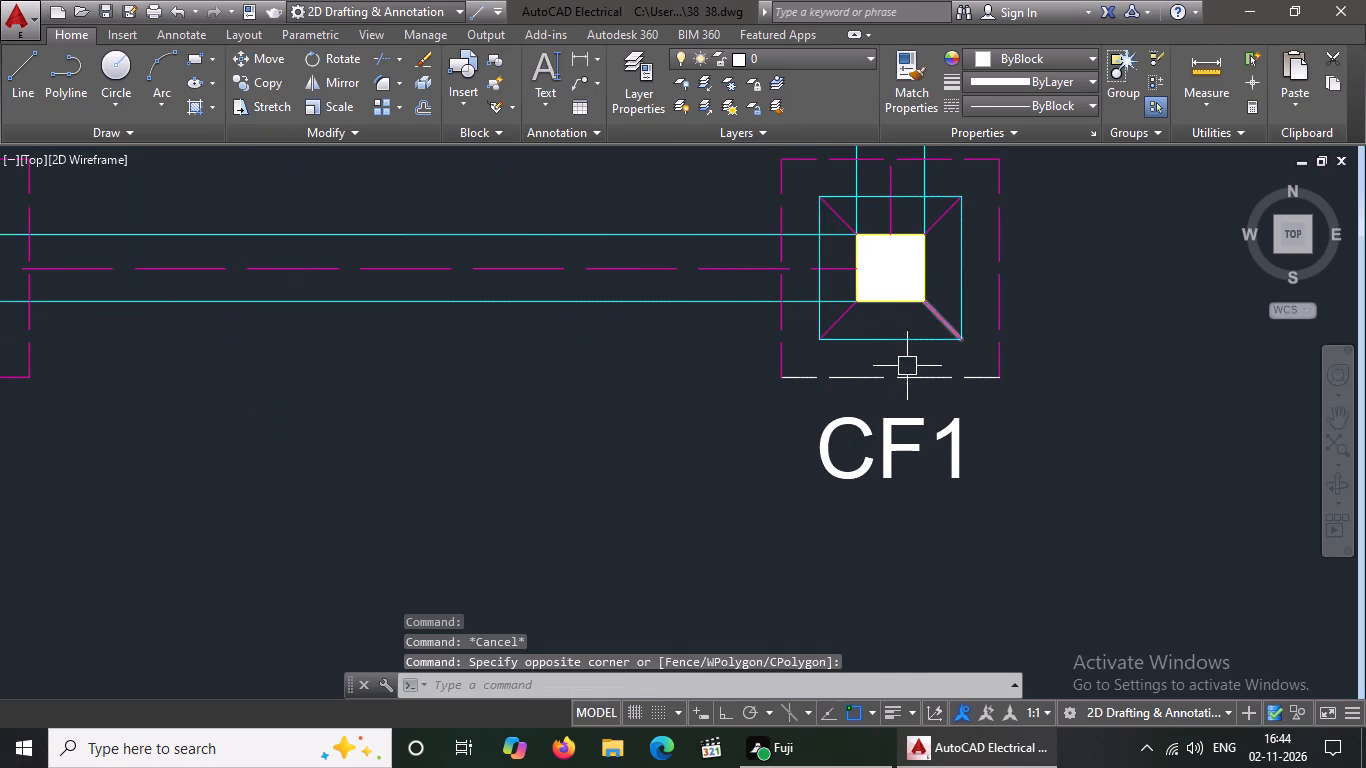
click(900, 377)
click(1011, 52)
click(980, 305)
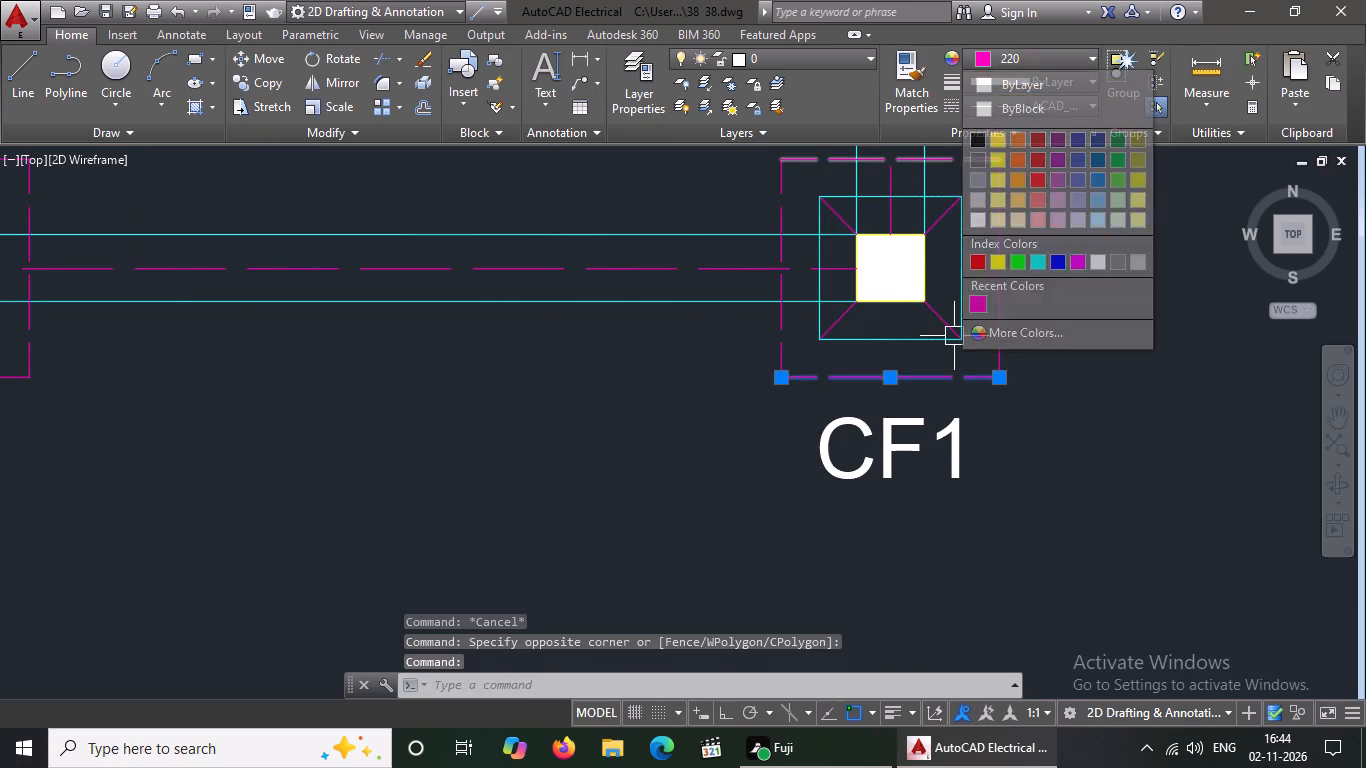
key(Escape)
Examine the CF1 footing outlines across the whole foundation plan, including the top row.
scroll(937, 362, down, 3)
scroll(715, 310, down, 2)
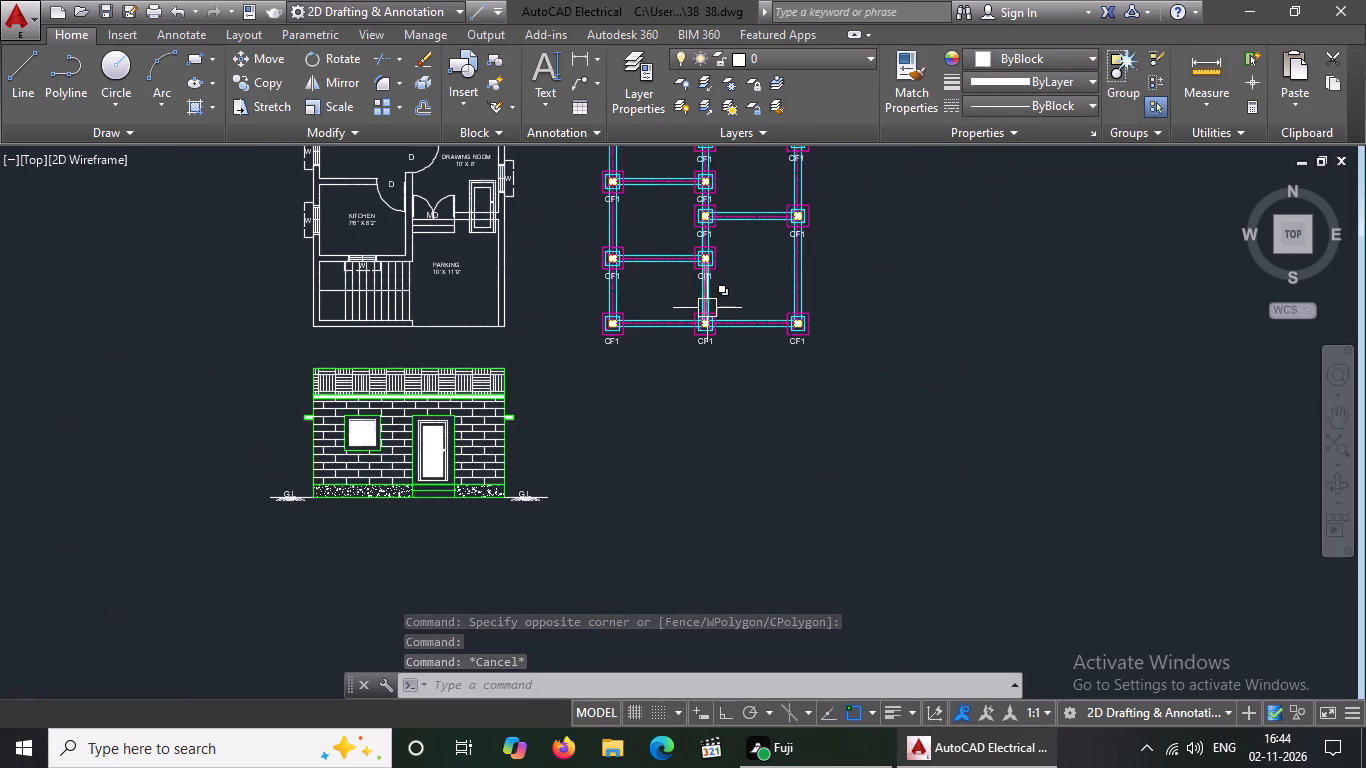
middle_drag(707, 309, 711, 599)
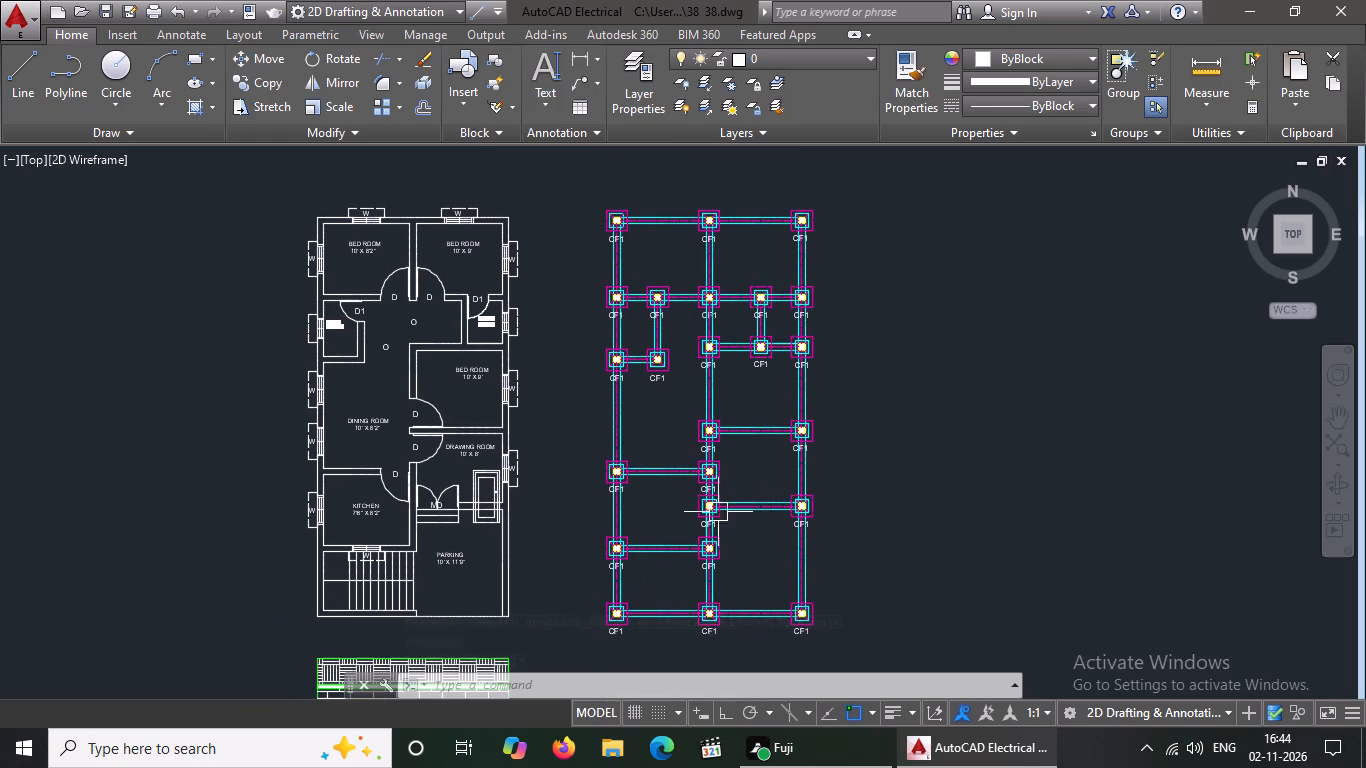
scroll(636, 222, up, 3)
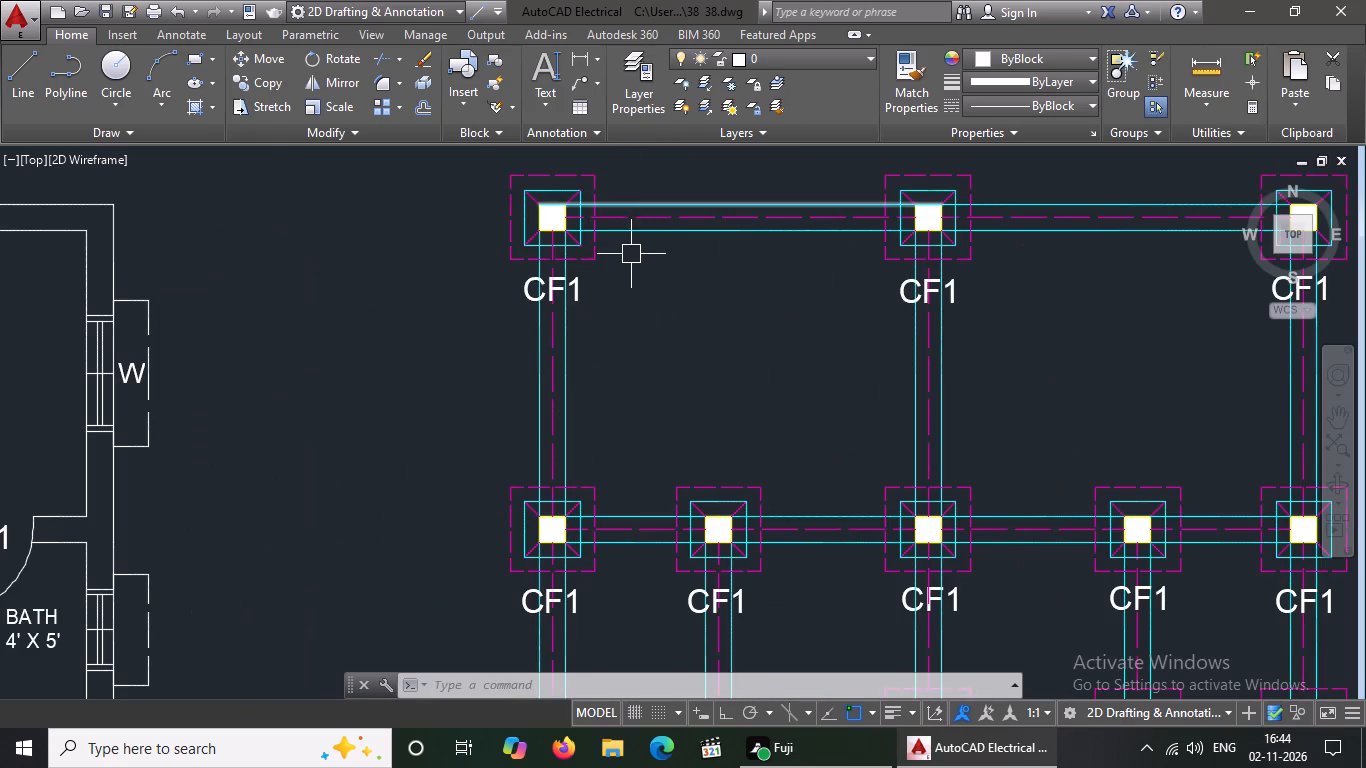
middle_drag(631, 259, 602, 412)
scroll(632, 325, down, 2)
scroll(670, 307, up, 2)
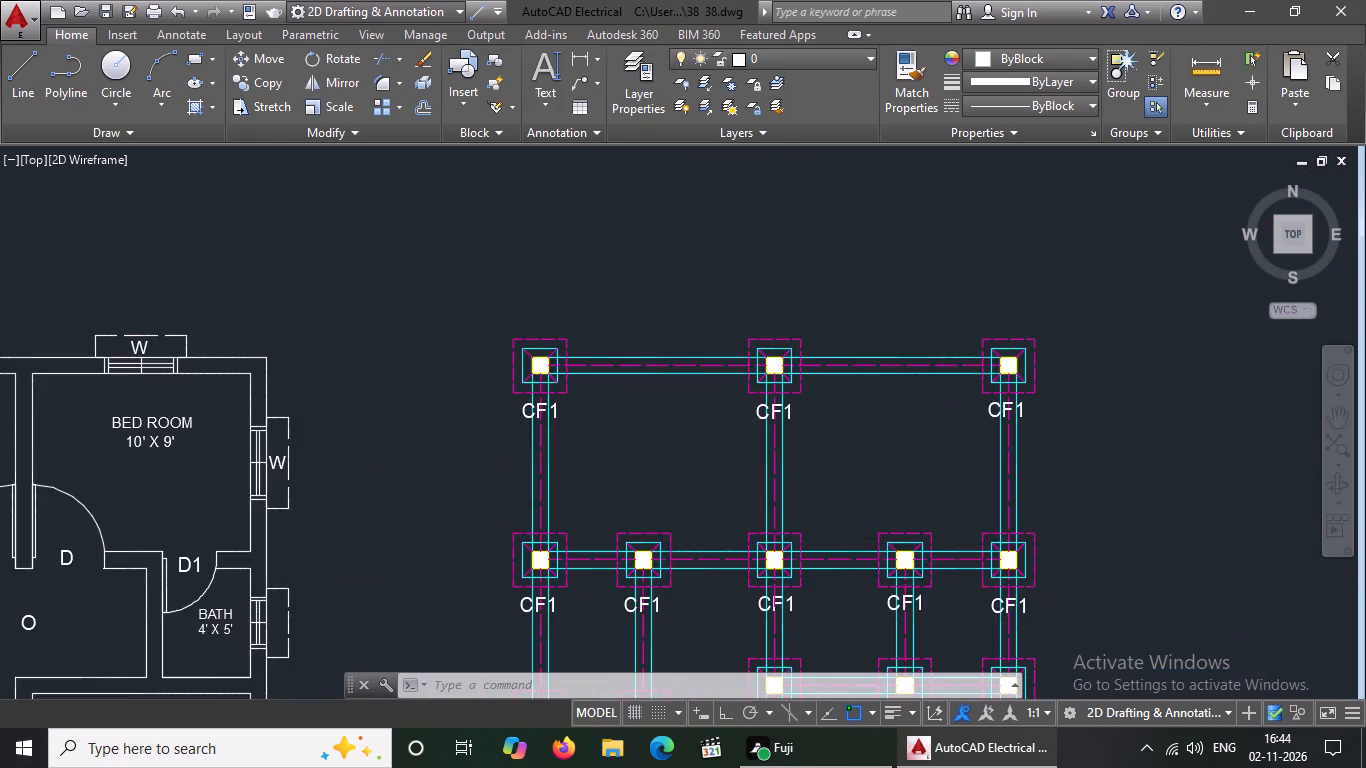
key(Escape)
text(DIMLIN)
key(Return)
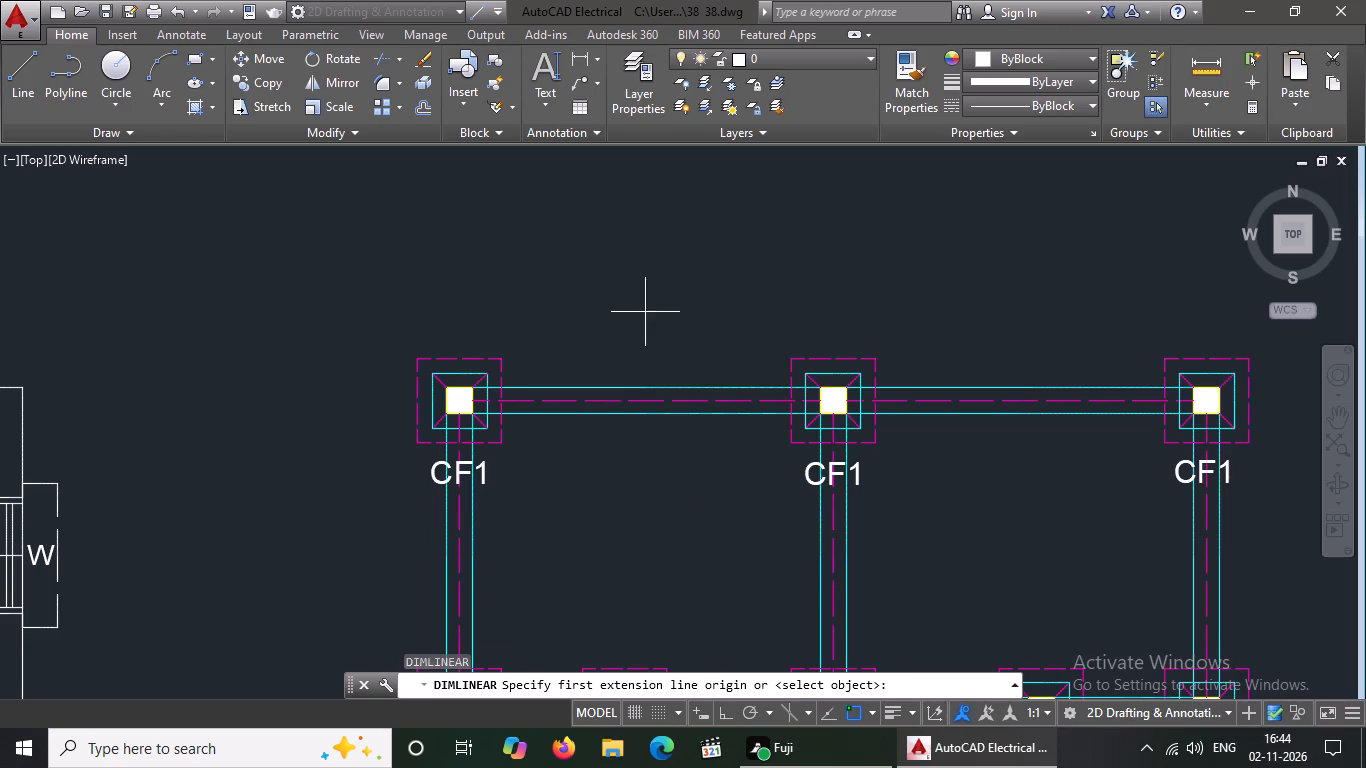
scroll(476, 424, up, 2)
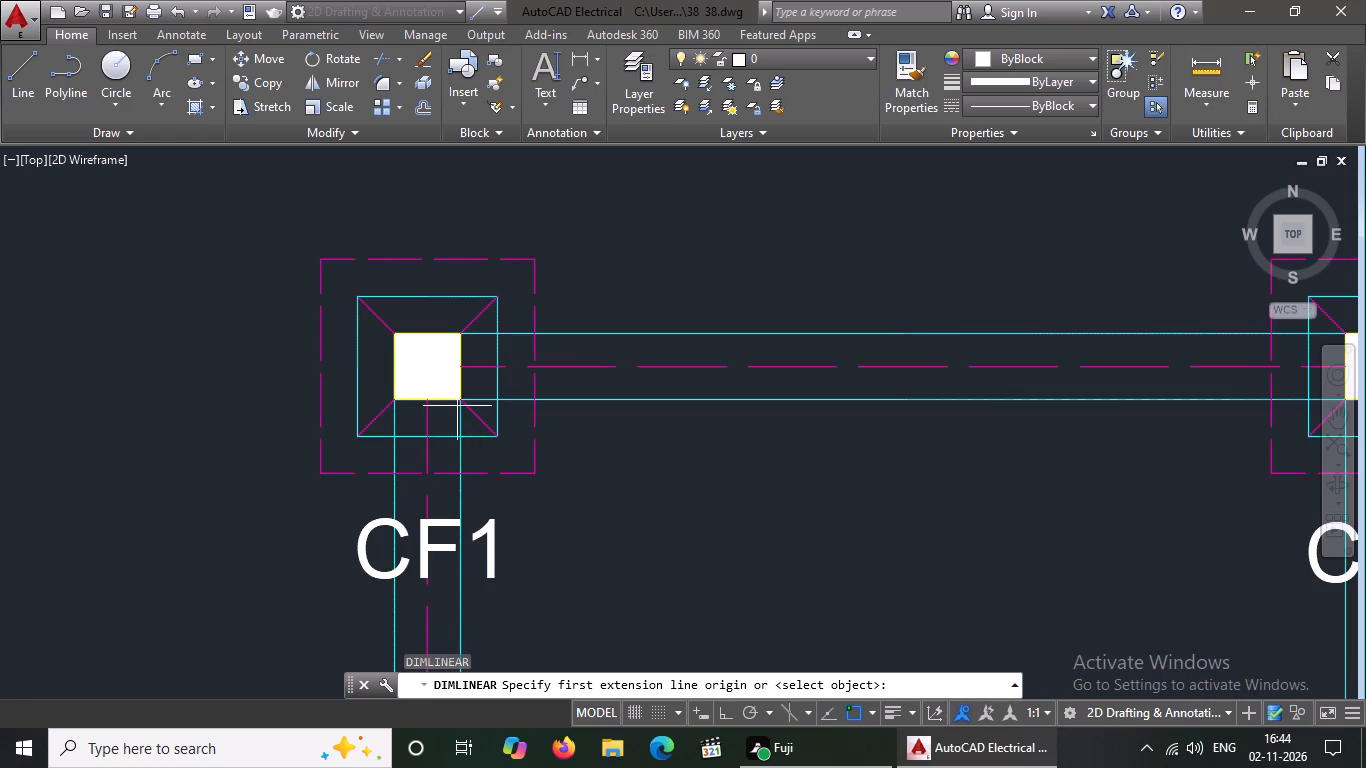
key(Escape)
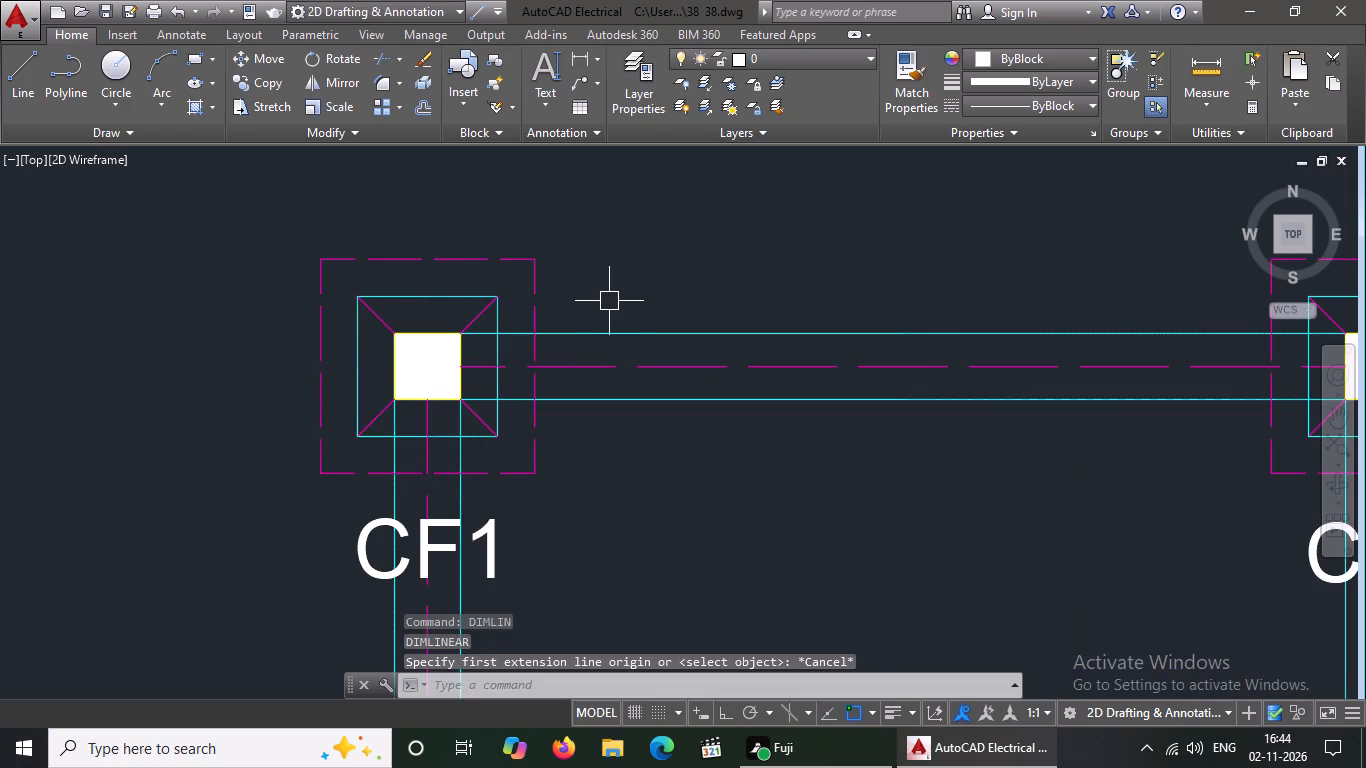
Restrict the running object snaps to Endpoint, Midpoint and Center only.
text(OS)
key(Return)
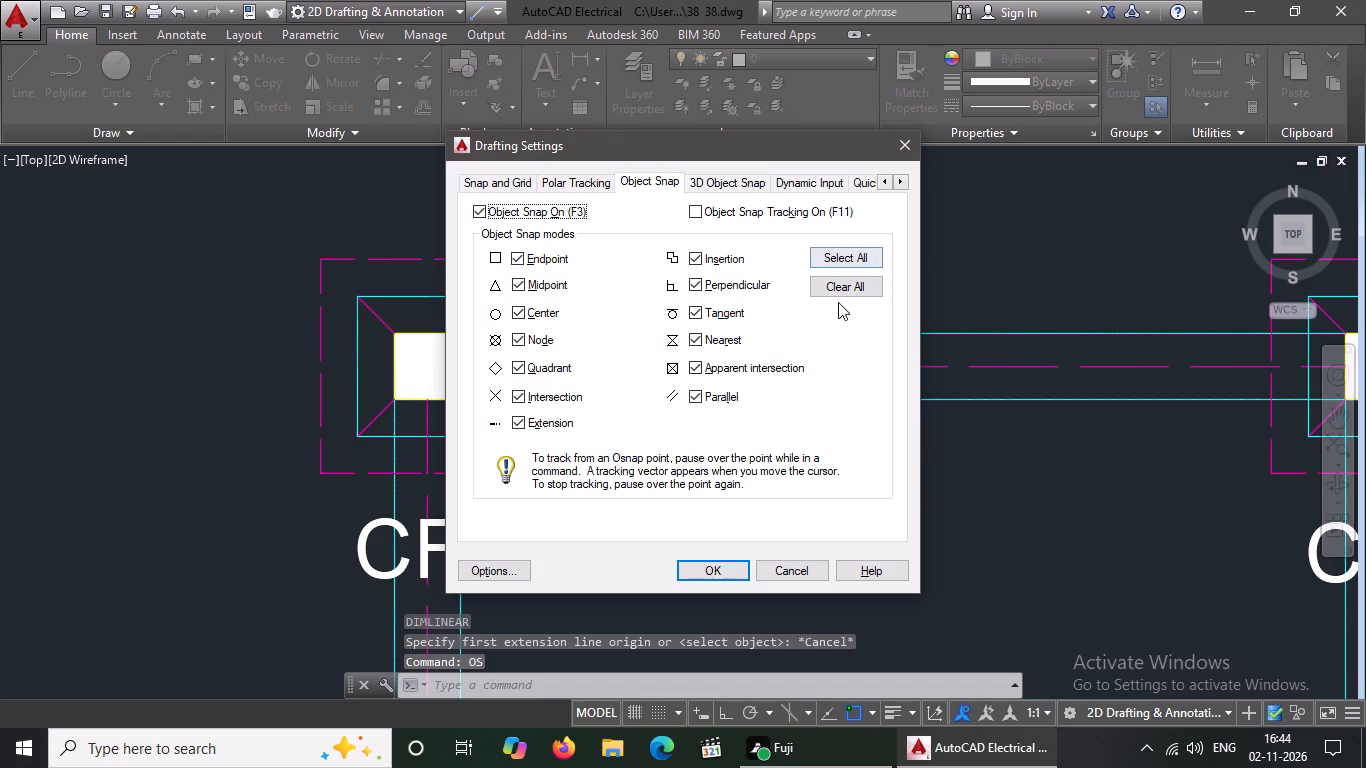
click(844, 287)
click(524, 303)
click(539, 285)
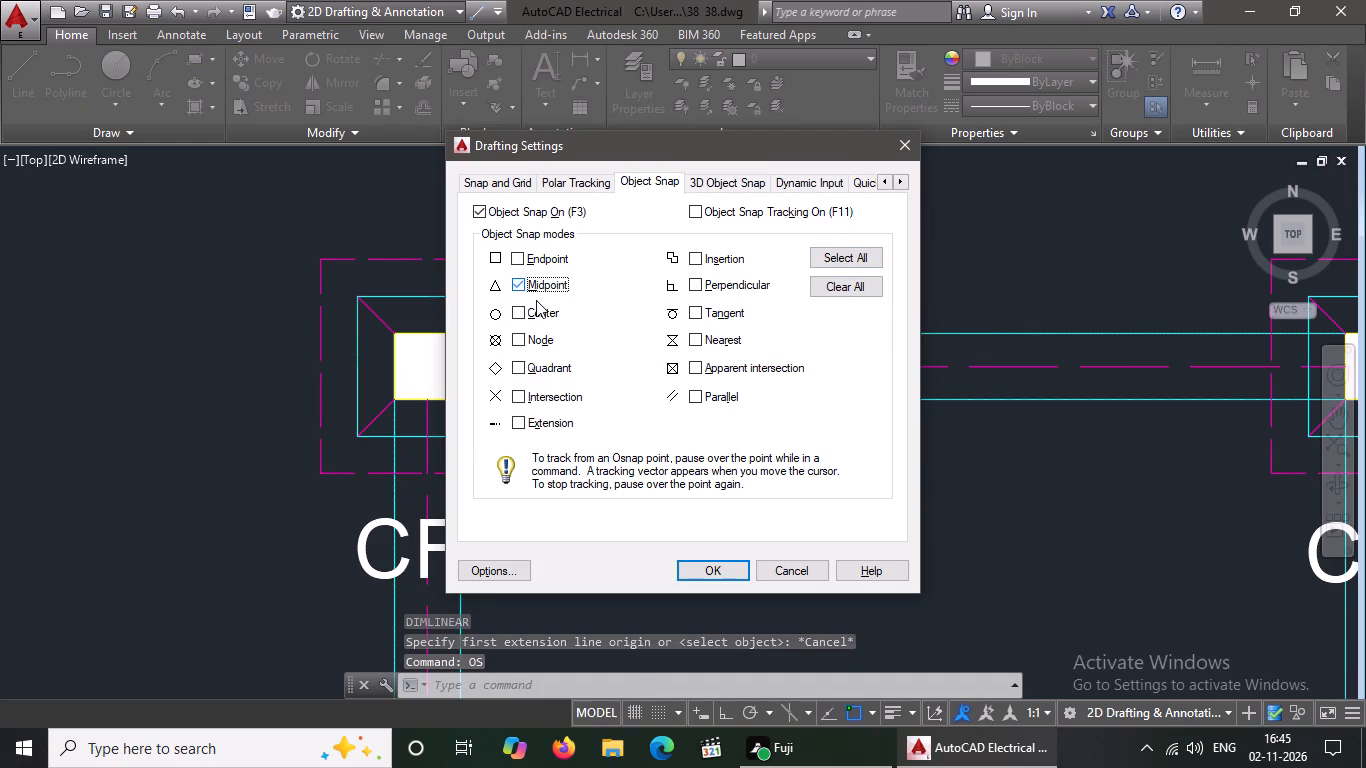
click(536, 312)
click(541, 261)
click(719, 567)
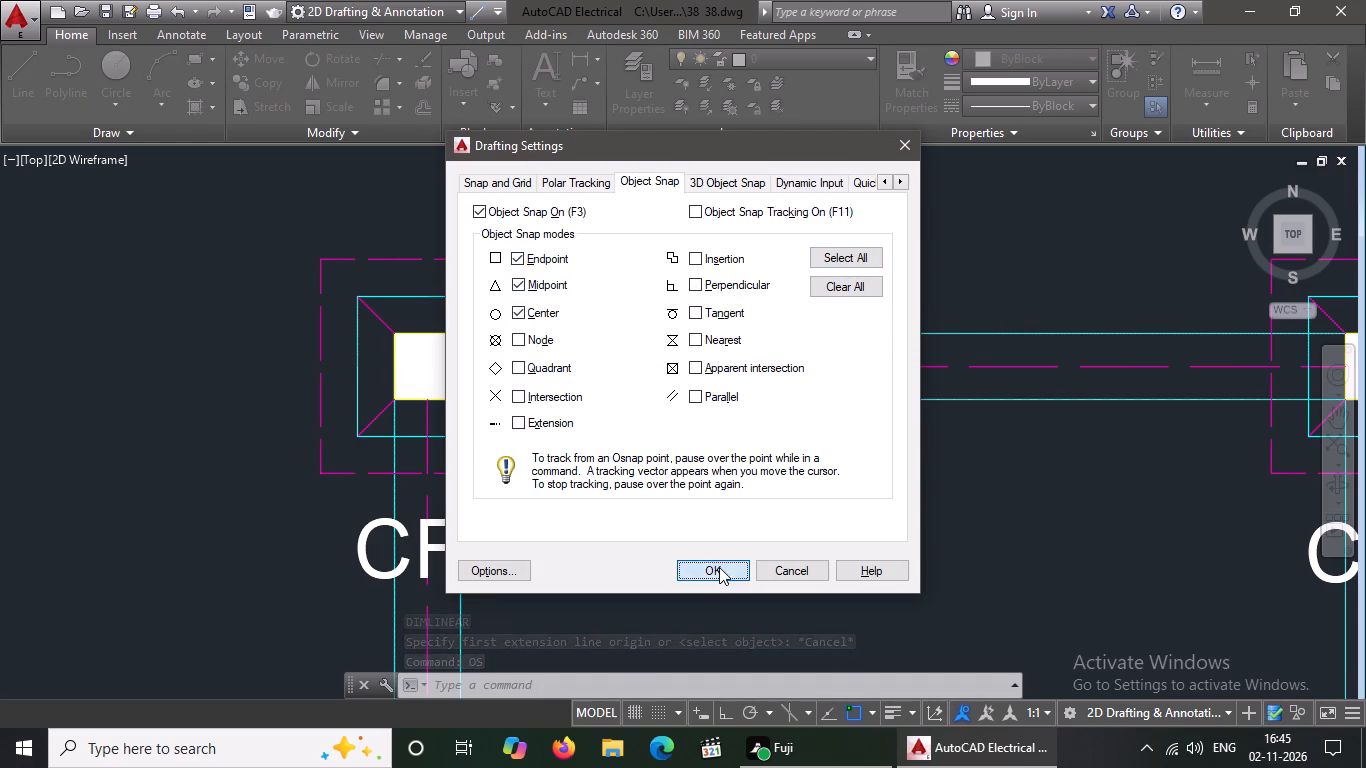
With Ortho on, add a horizontal linear dimension between the inner faces of the top row's left and middle columns, placed above the footings.
key(Escape)
text(DIMLIN)
key(Return)
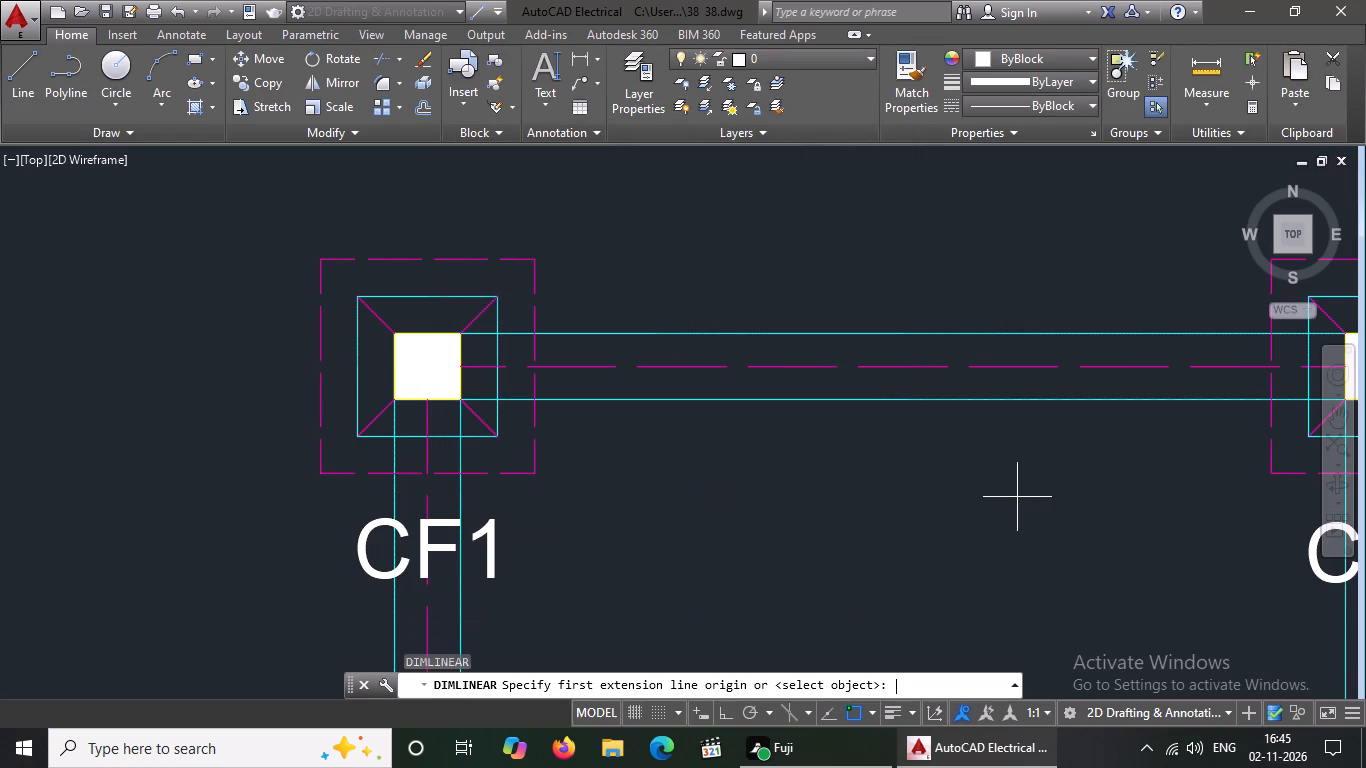
scroll(346, 364, down, 2)
scroll(475, 394, up, 3)
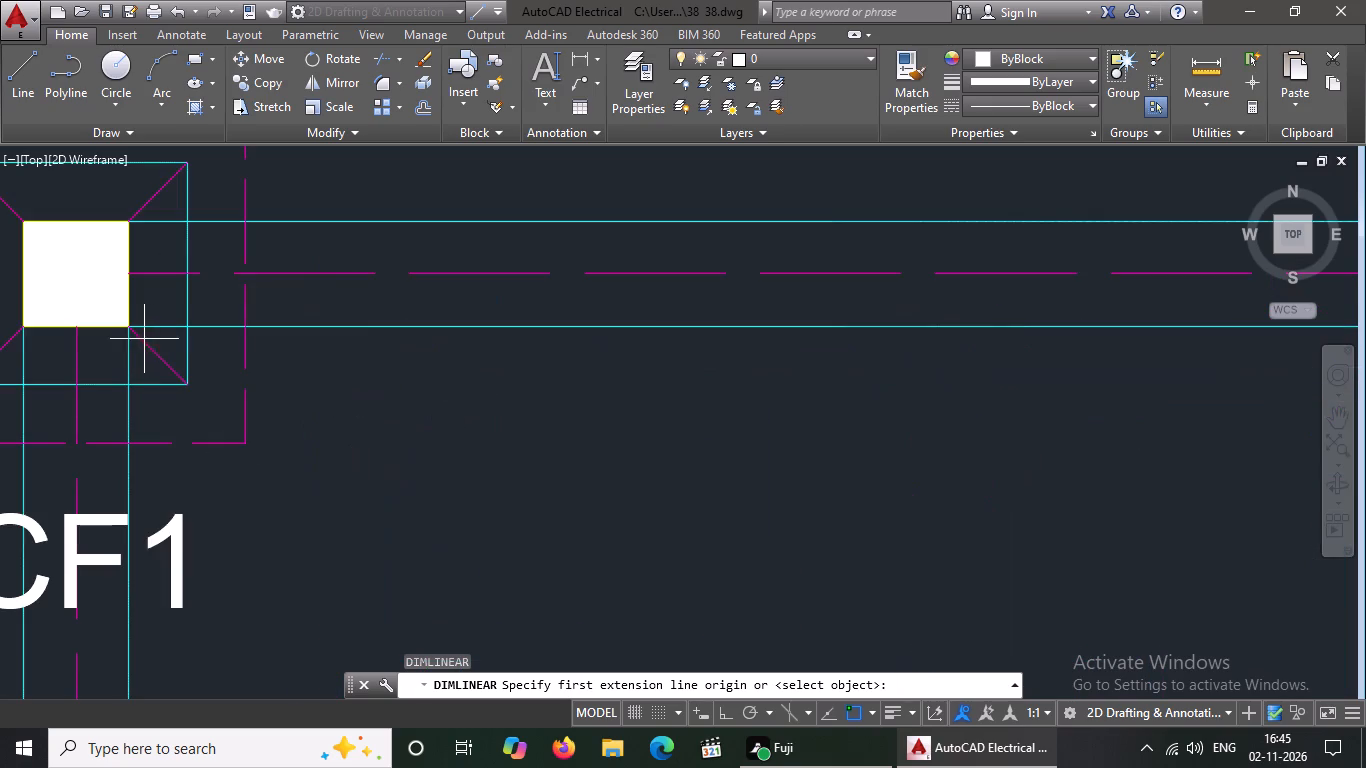
click(125, 326)
scroll(576, 335, down, 2)
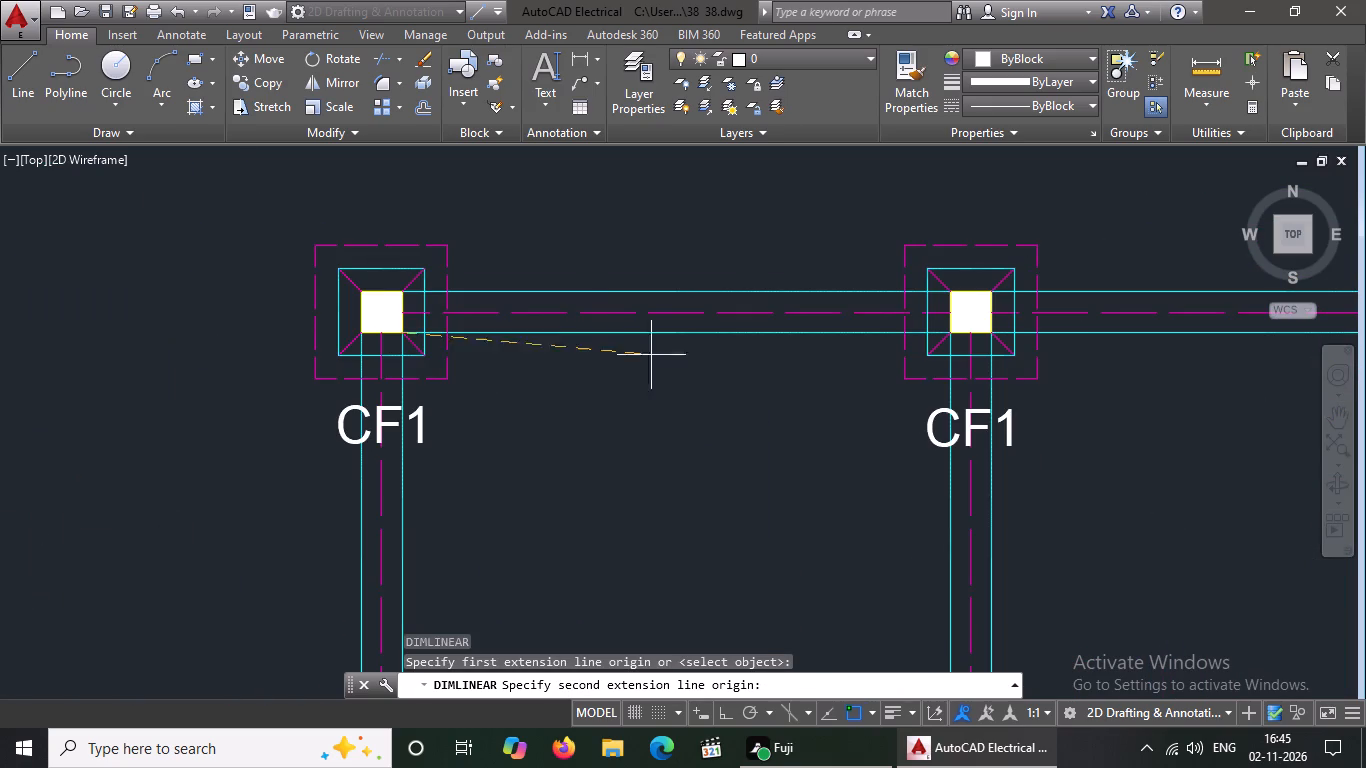
click(730, 714)
scroll(924, 387, up, 2)
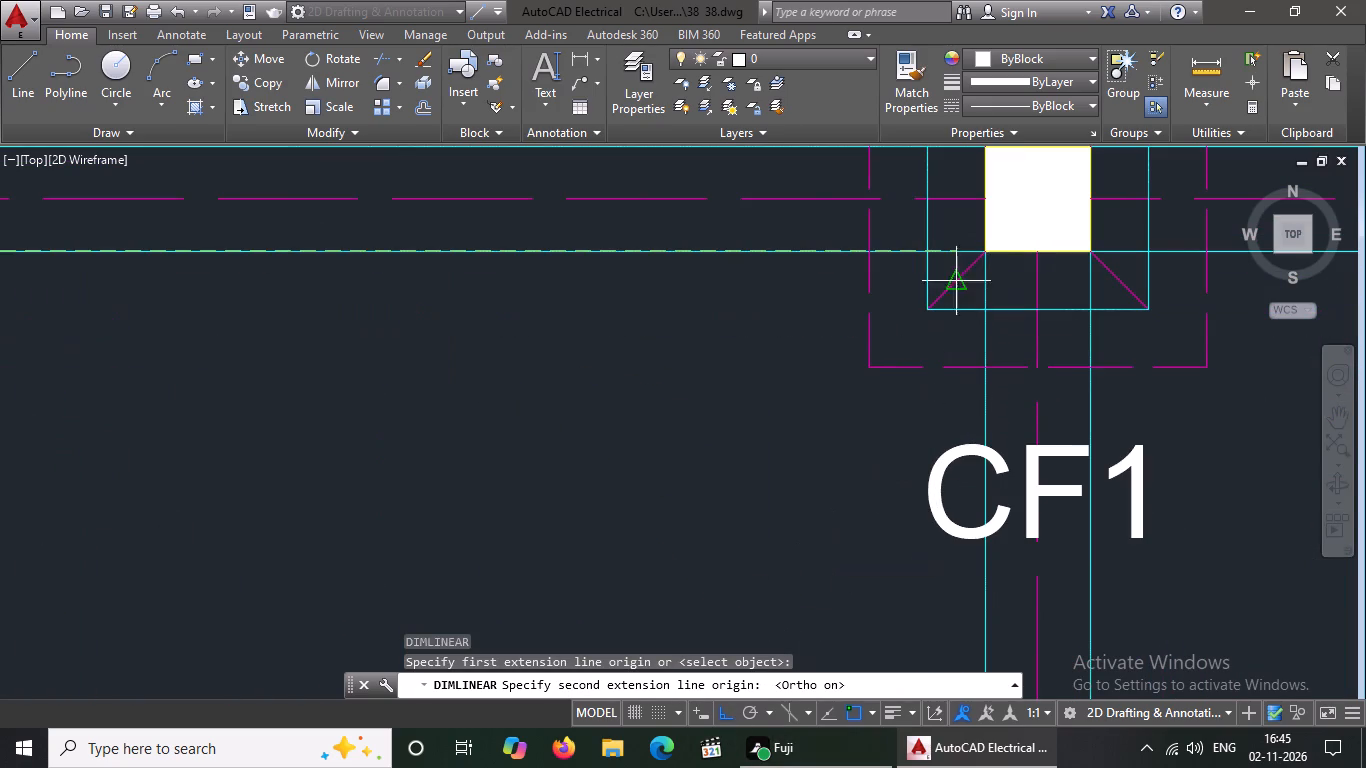
click(981, 251)
scroll(961, 248, down, 2)
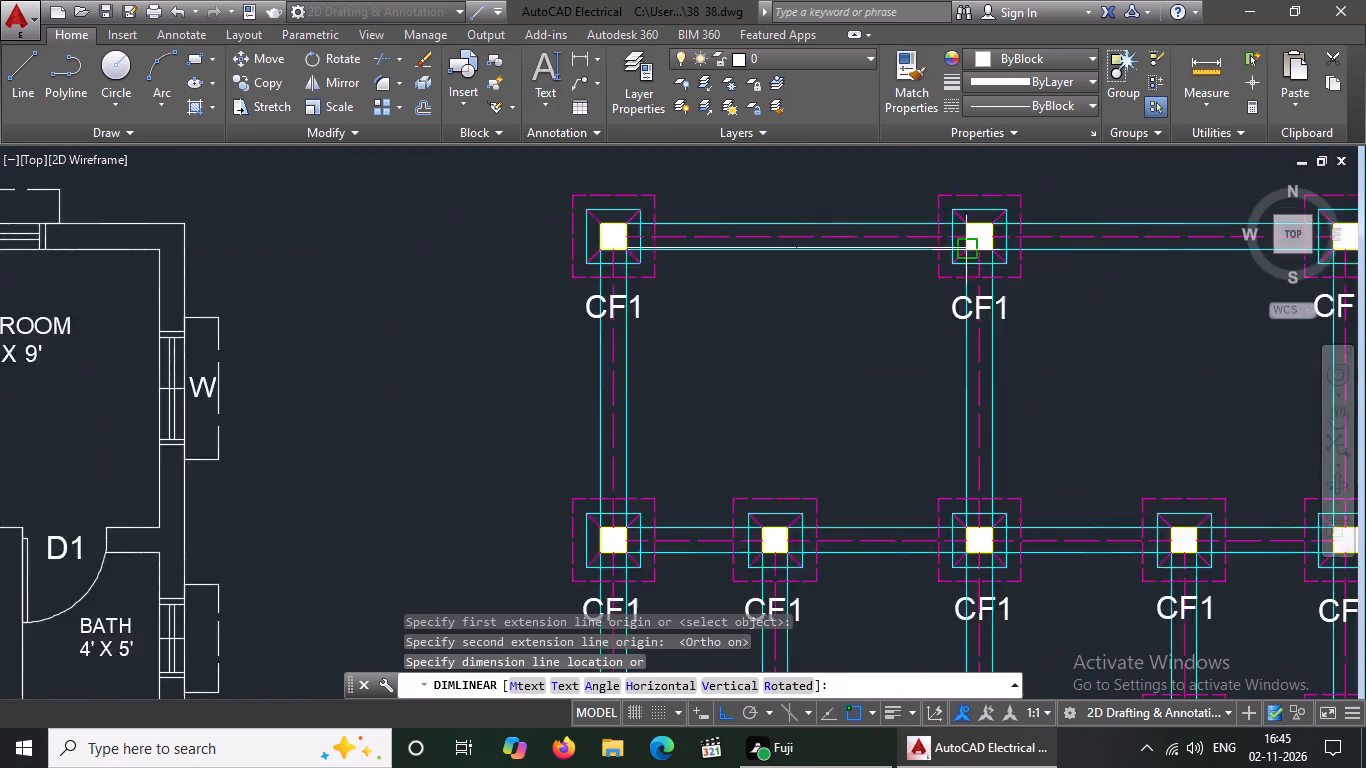
scroll(961, 249, down, 2)
scroll(952, 201, up, 2)
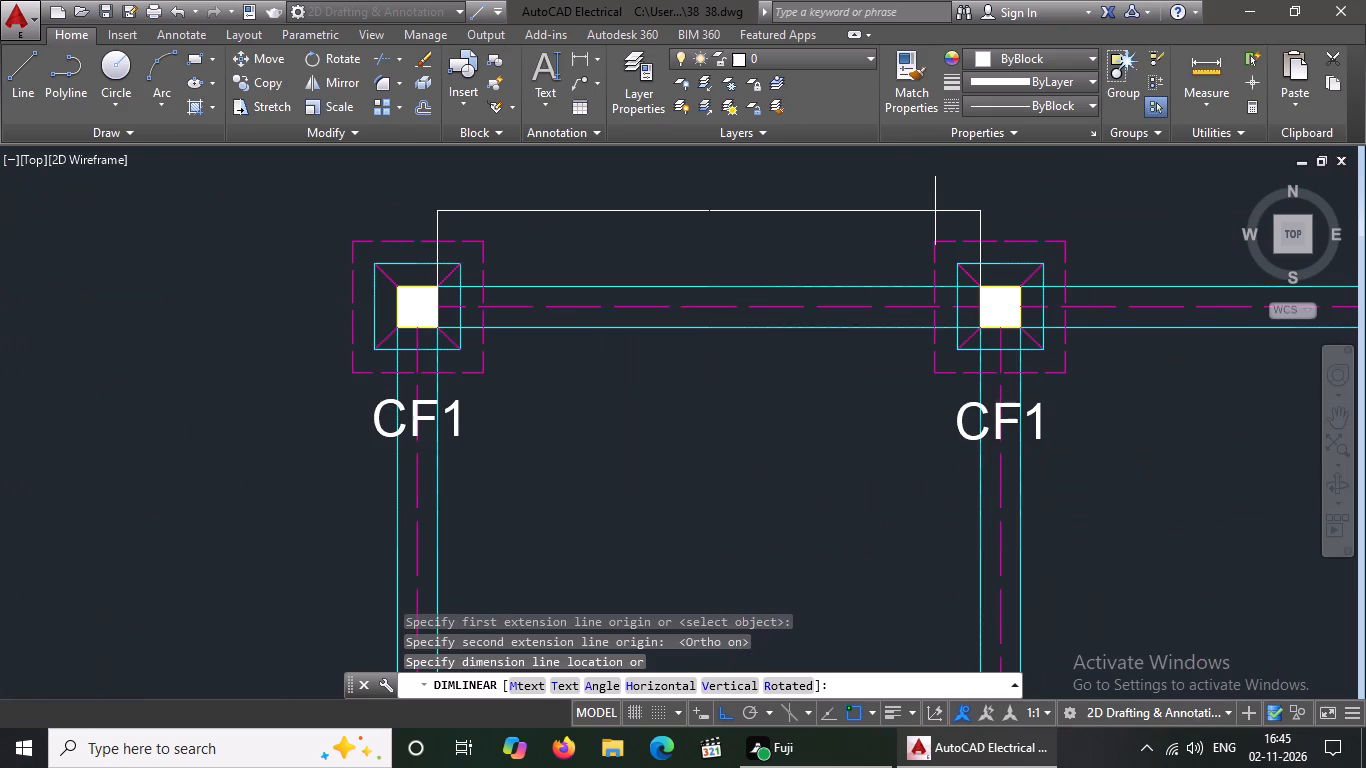
scroll(881, 205, down, 3)
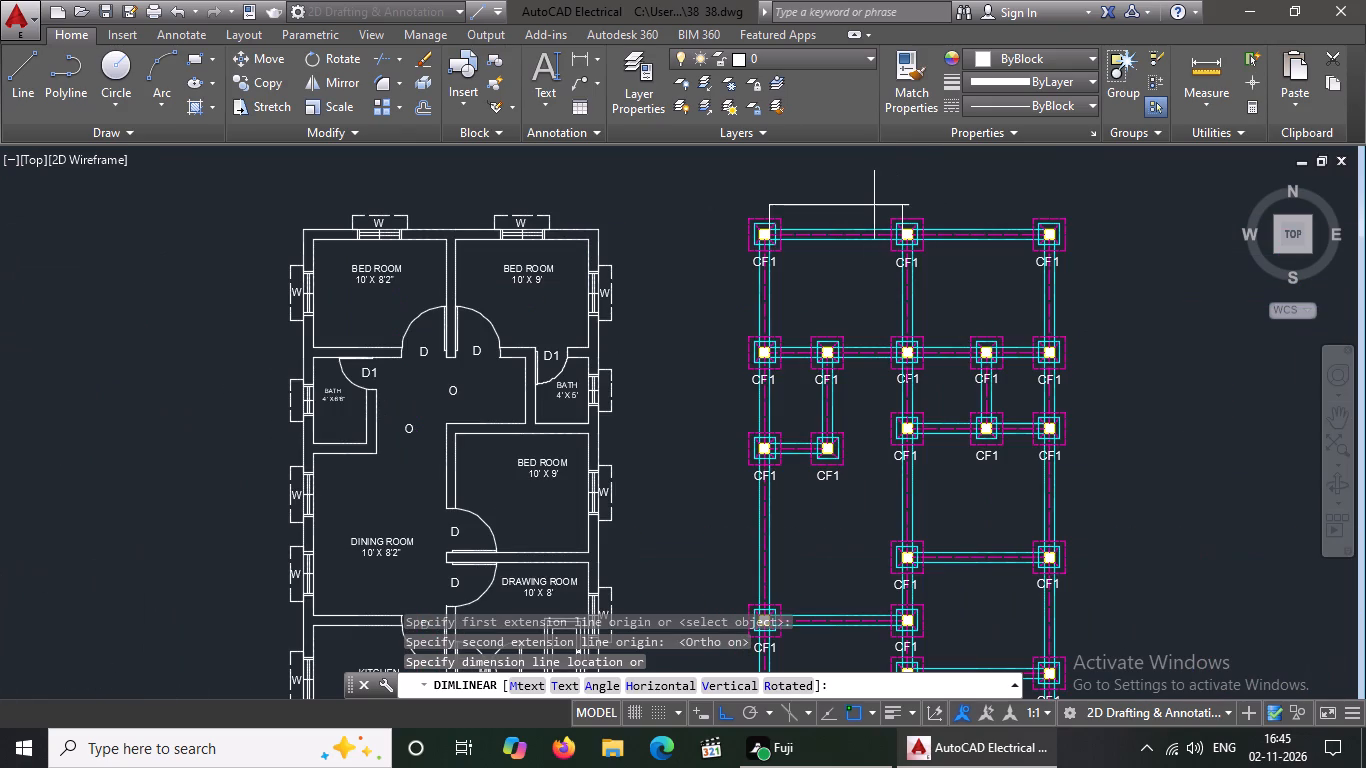
scroll(874, 203, up, 1)
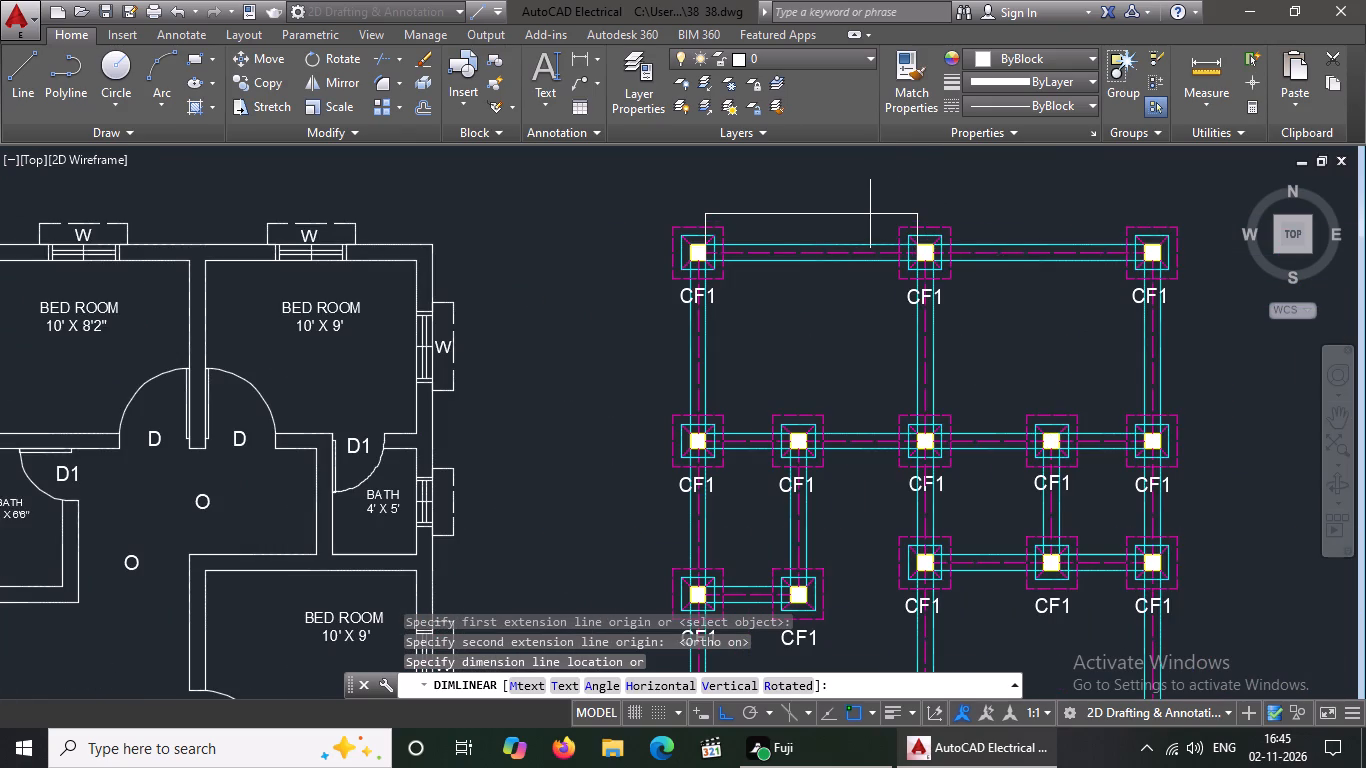
click(871, 213)
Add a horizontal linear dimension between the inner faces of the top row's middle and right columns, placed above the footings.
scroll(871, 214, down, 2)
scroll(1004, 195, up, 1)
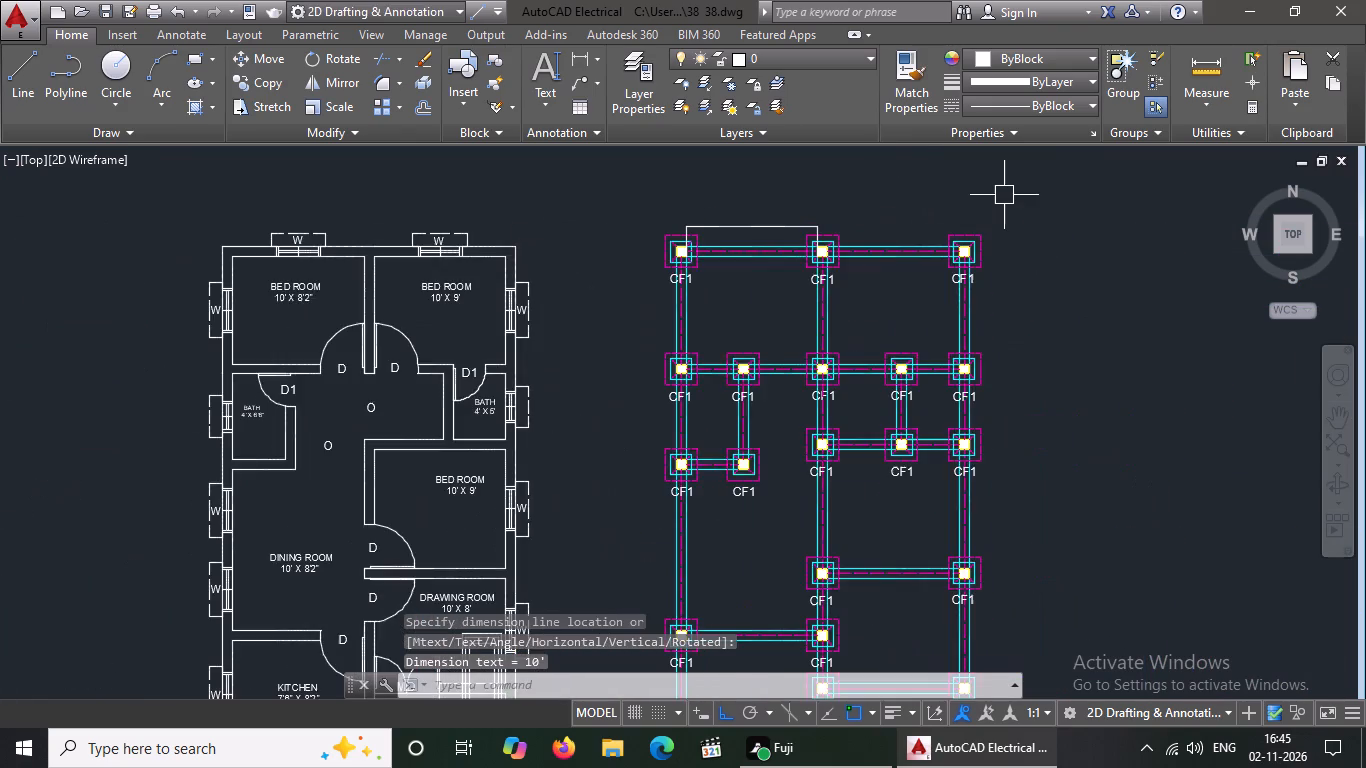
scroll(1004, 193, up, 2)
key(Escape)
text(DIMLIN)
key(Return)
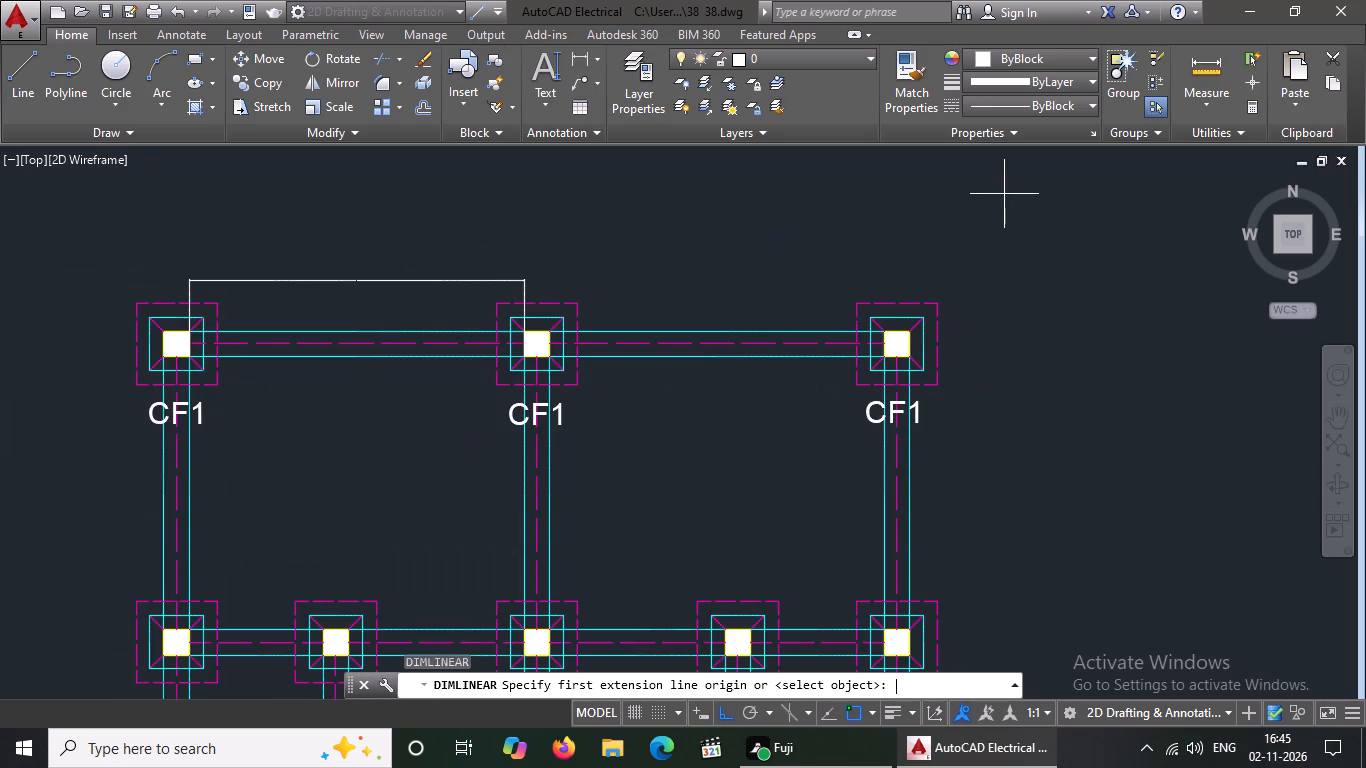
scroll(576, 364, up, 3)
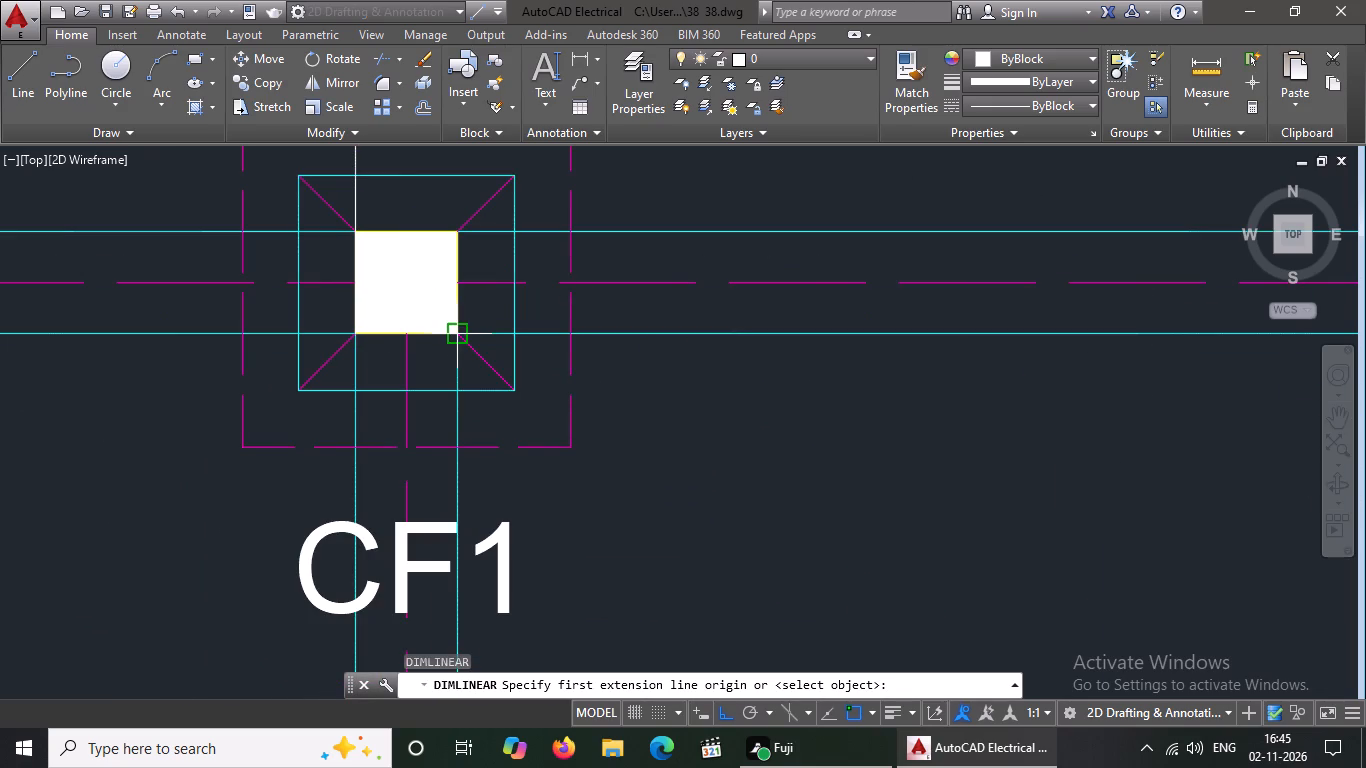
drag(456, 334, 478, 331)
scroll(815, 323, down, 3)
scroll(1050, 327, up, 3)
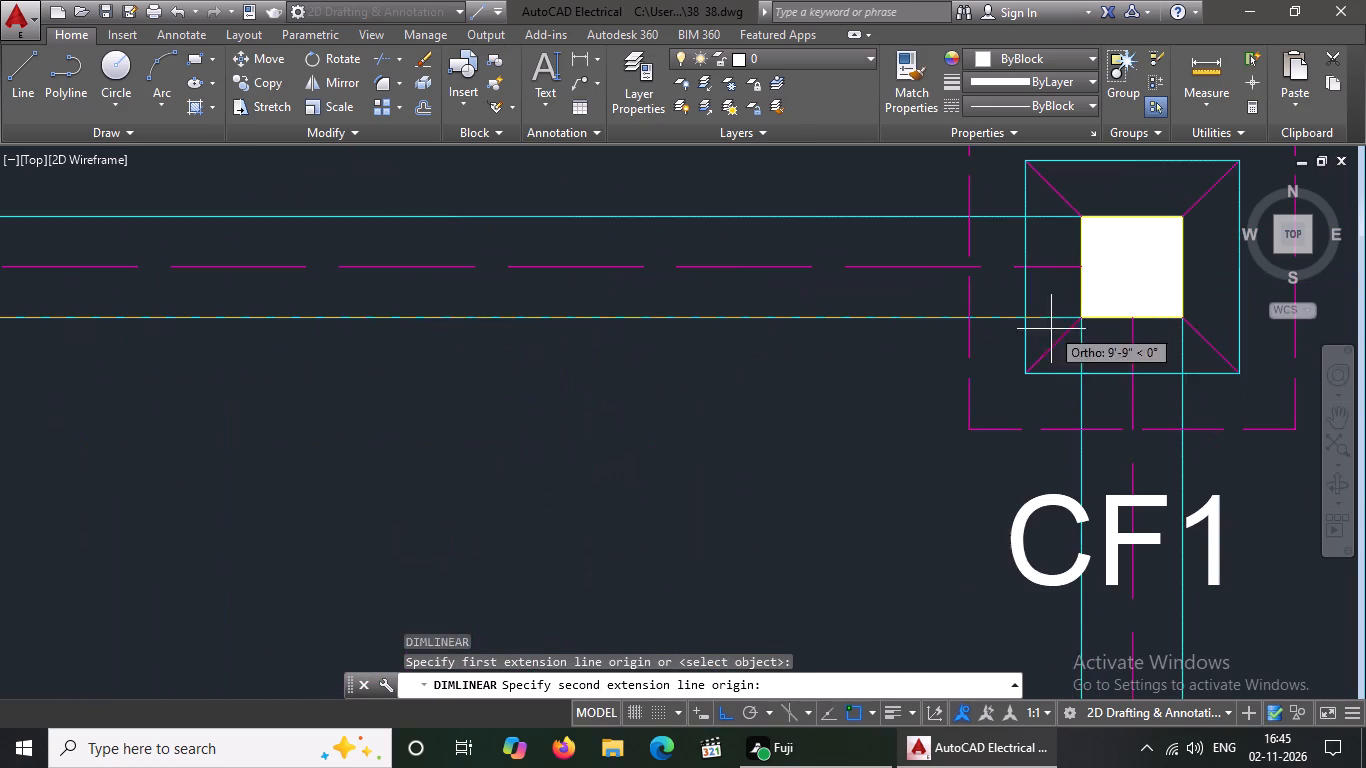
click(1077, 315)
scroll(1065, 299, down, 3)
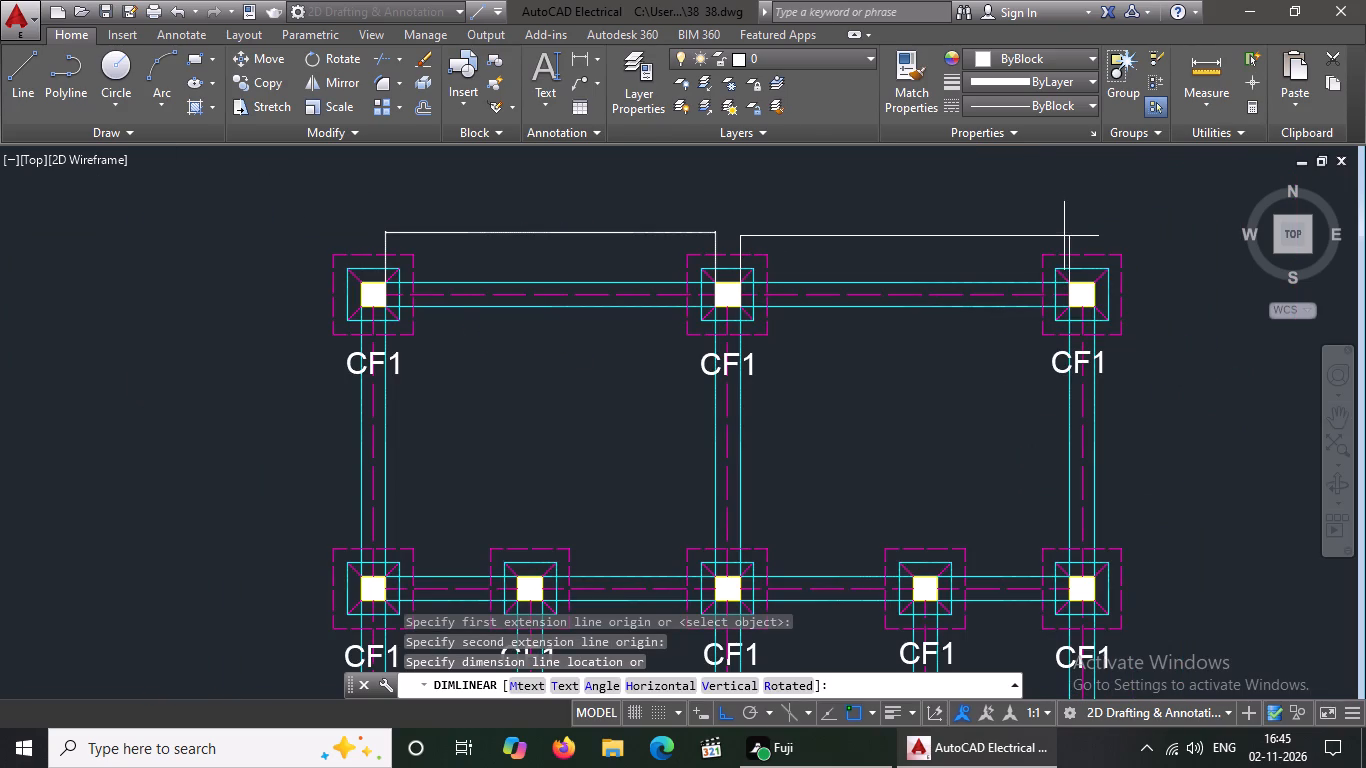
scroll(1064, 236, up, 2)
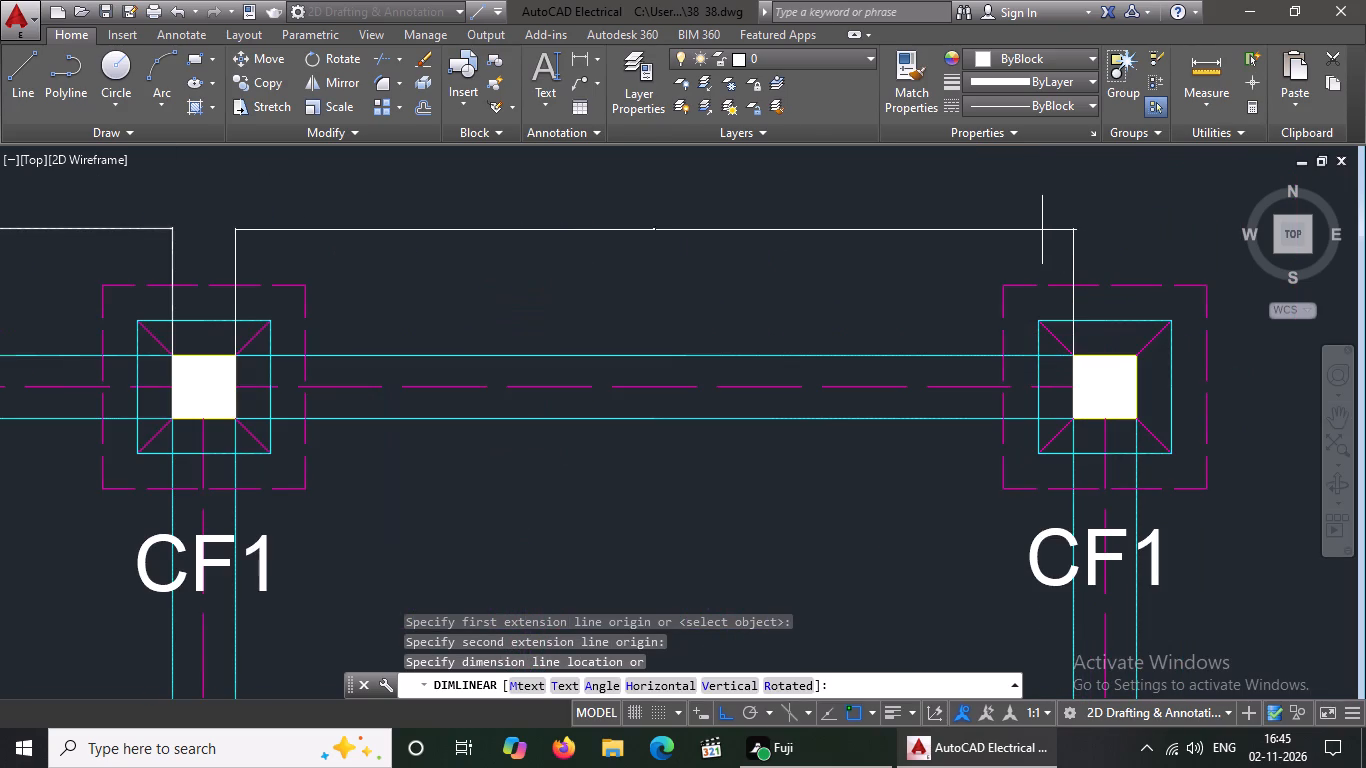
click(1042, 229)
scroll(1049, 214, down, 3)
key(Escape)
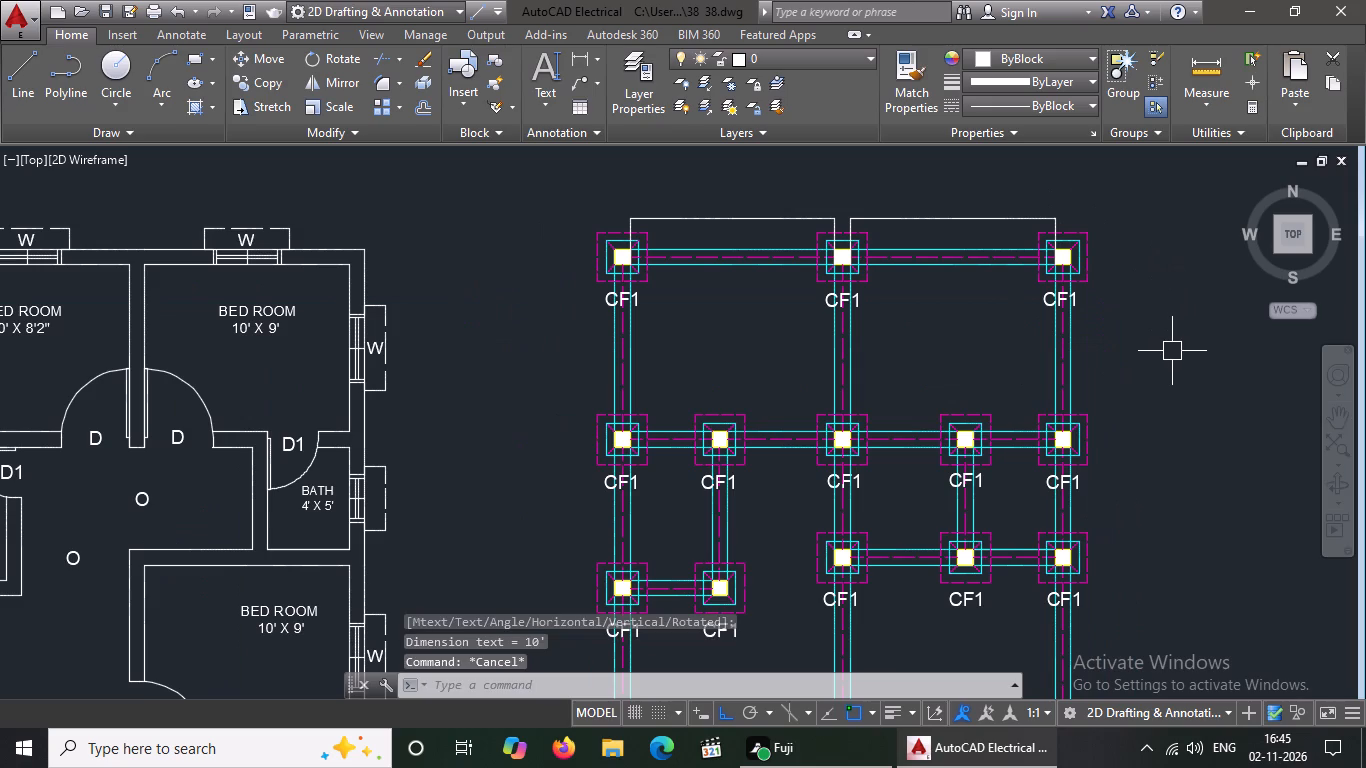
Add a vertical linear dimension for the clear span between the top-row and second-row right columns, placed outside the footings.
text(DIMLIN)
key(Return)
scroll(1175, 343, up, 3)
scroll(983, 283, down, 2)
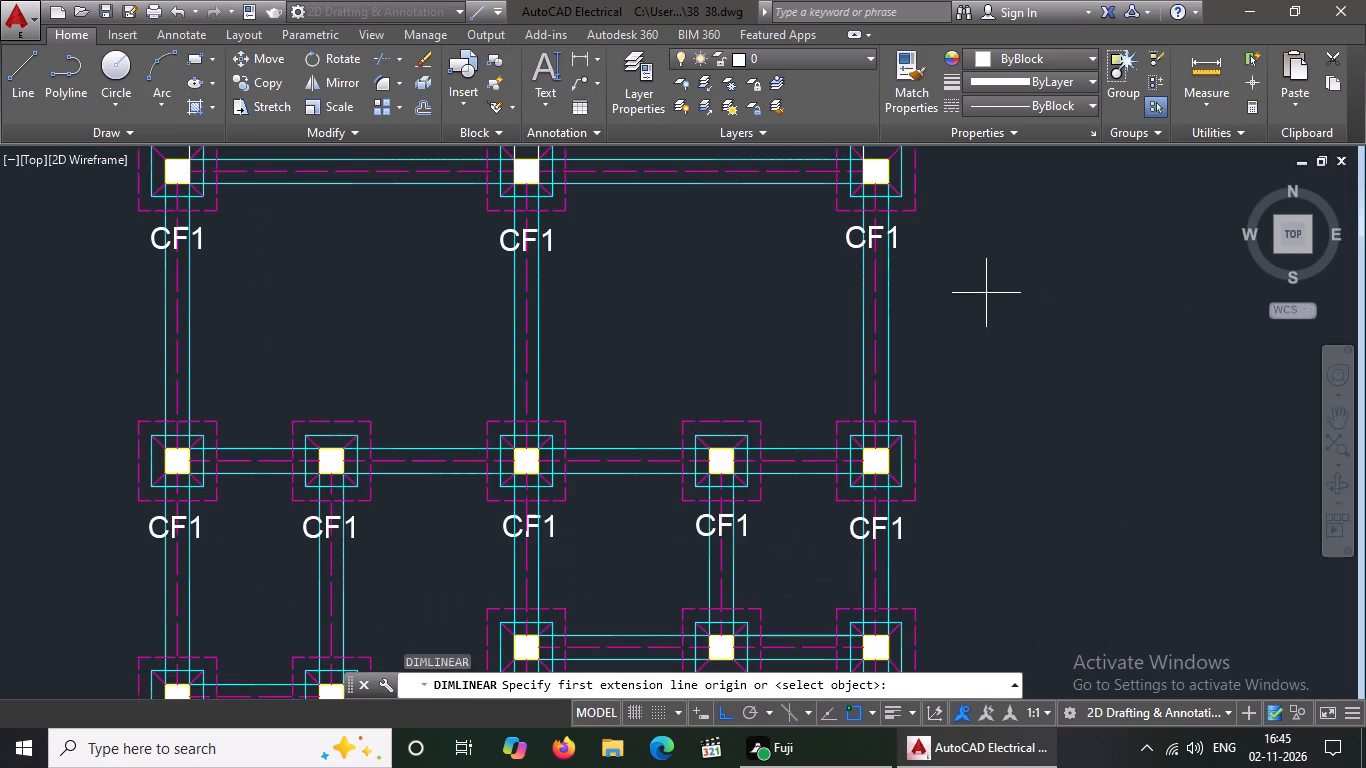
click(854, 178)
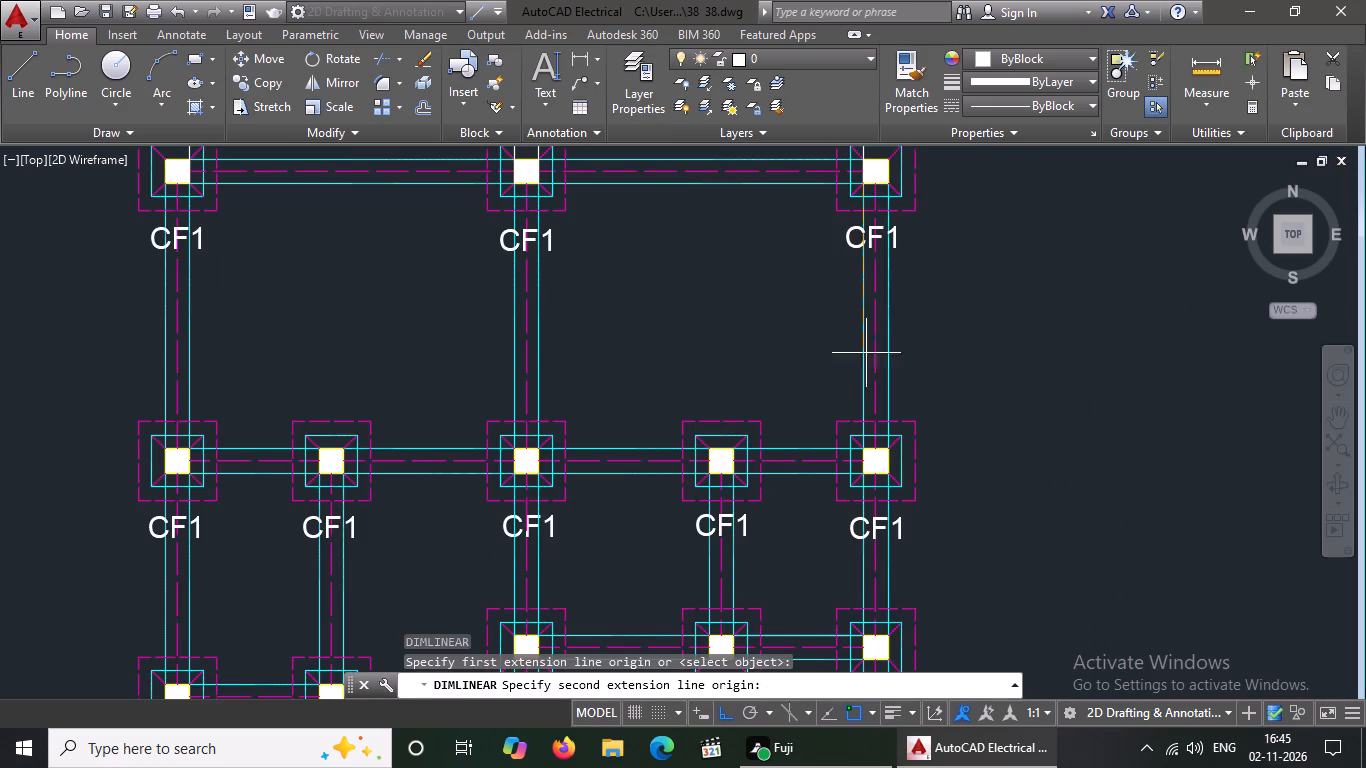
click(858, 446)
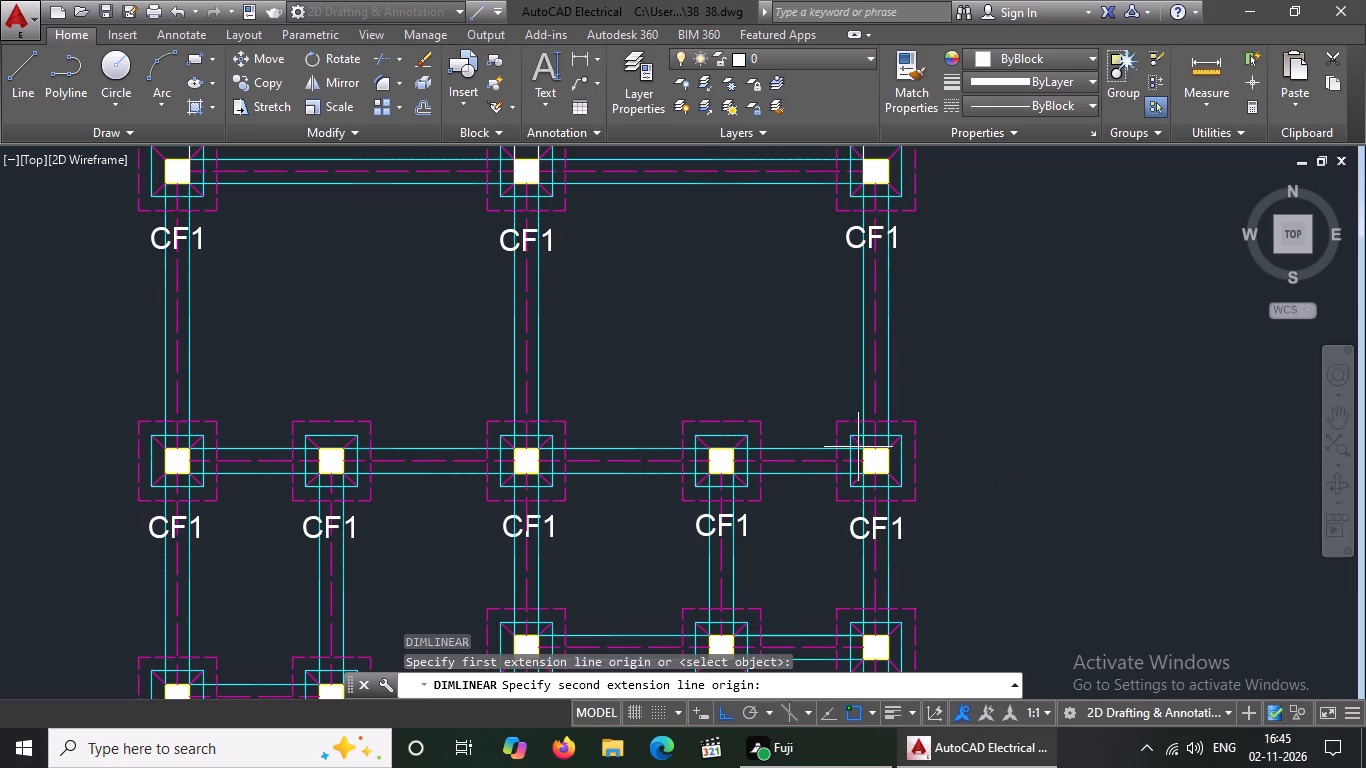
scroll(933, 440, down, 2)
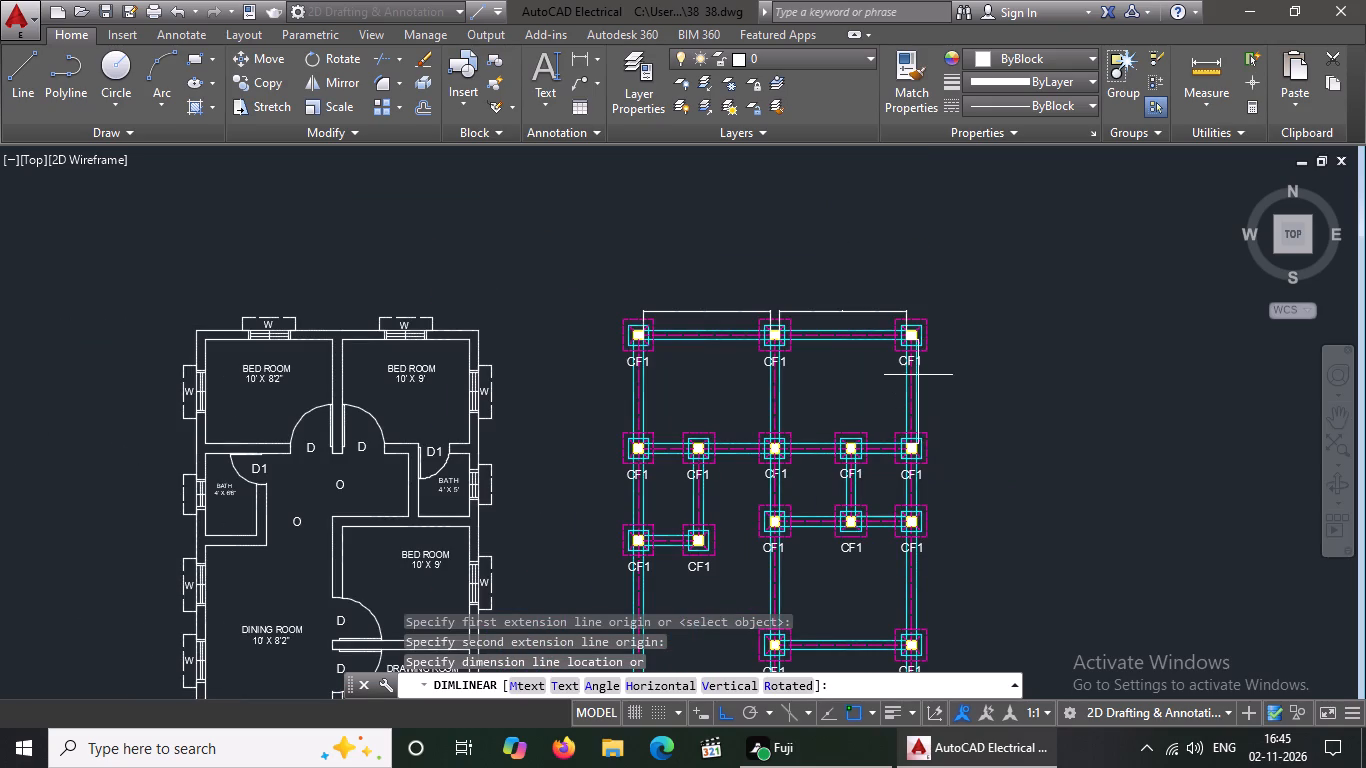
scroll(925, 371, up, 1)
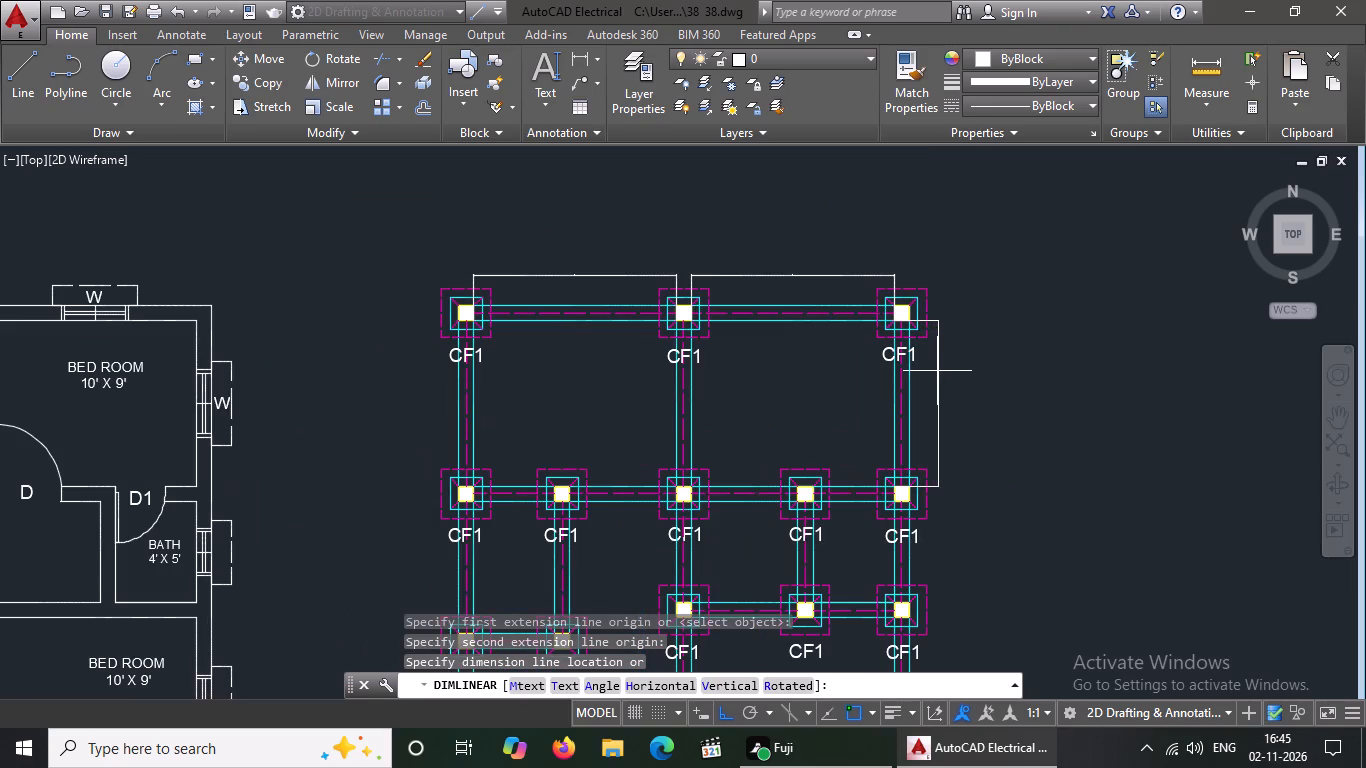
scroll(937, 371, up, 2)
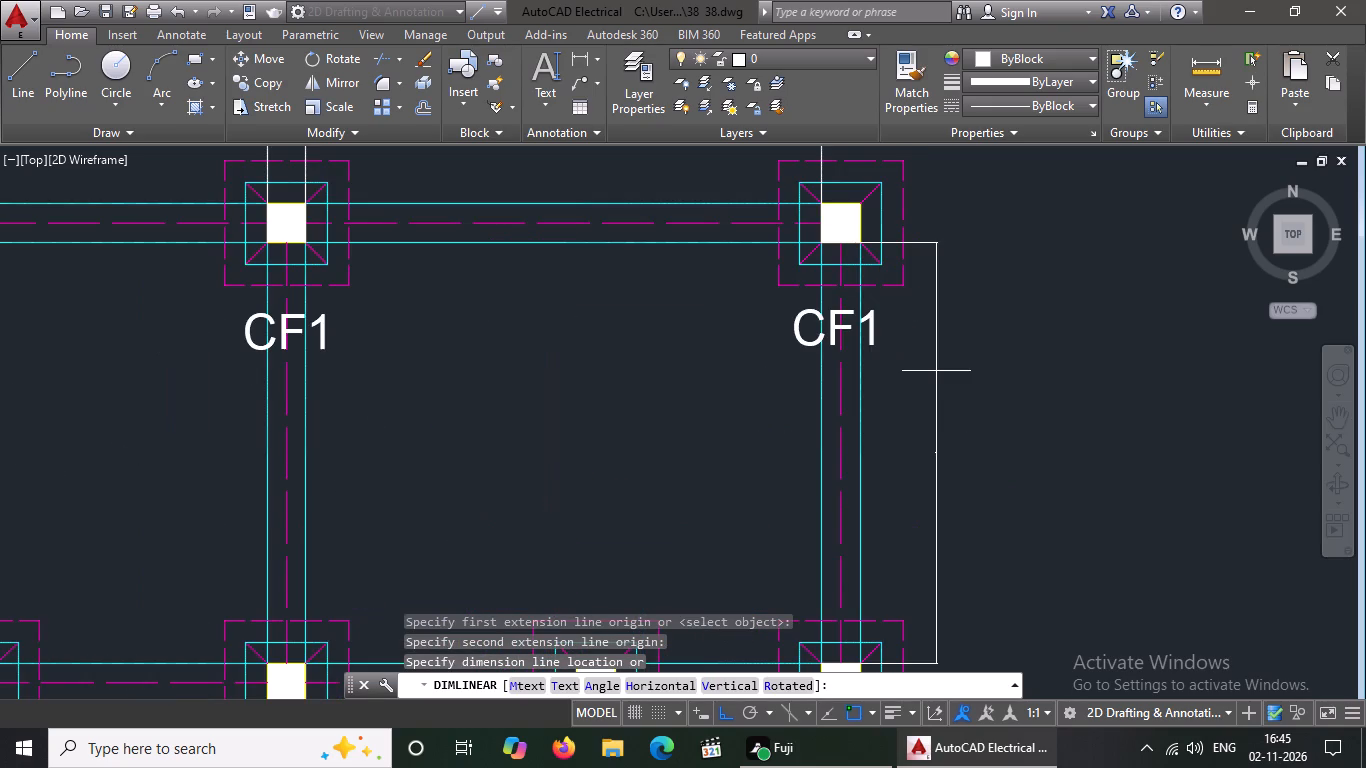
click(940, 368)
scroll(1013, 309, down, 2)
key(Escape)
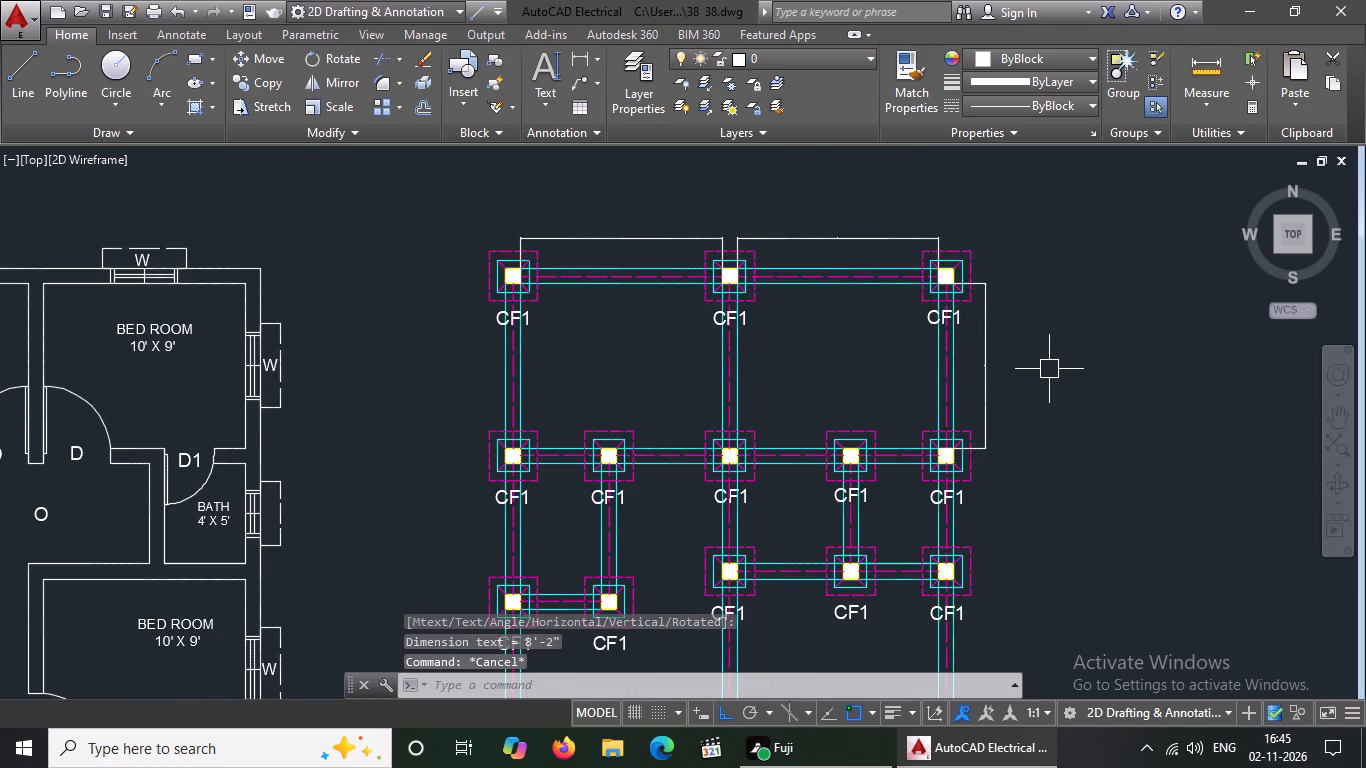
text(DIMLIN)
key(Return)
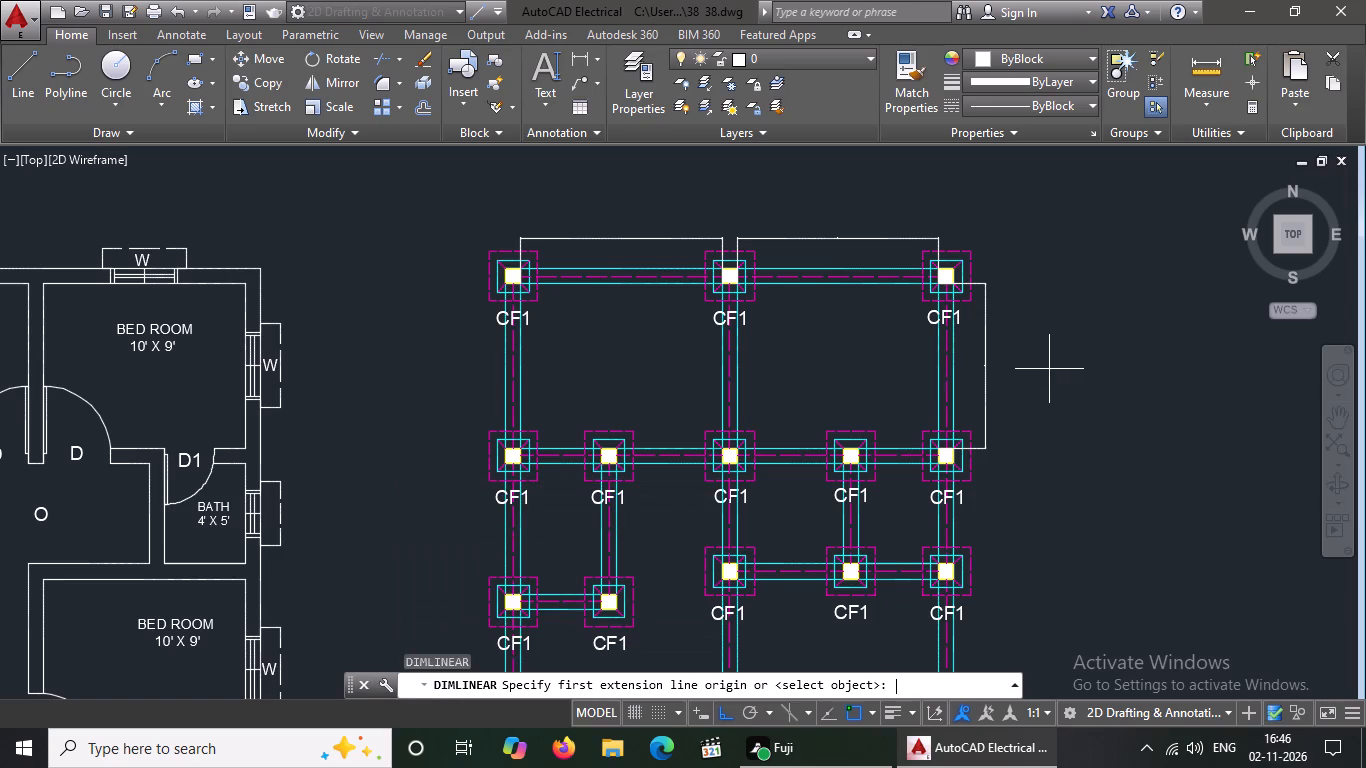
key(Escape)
Delete the vertical dimension beside the right columns and both horizontal dimensions above the top row of footings.
click(981, 366)
key(Delete)
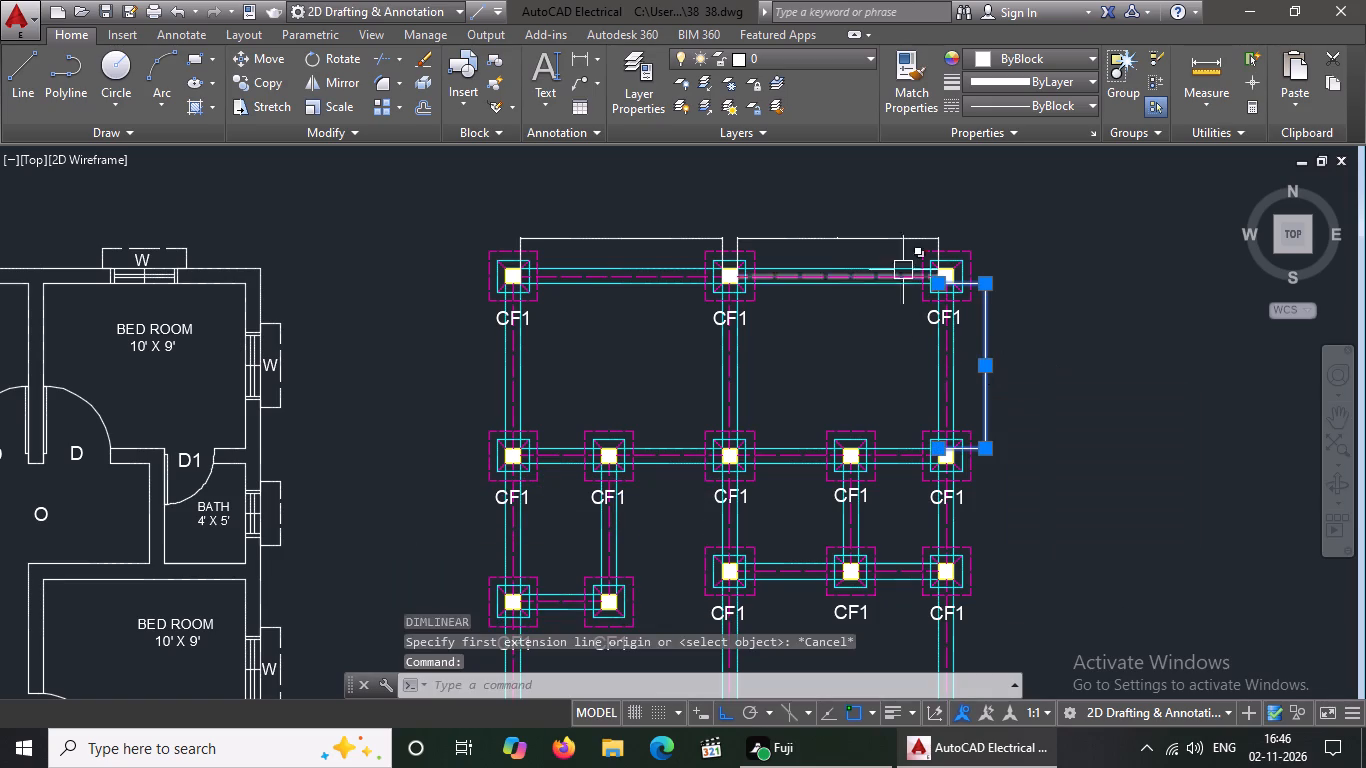
key(Delete)
click(887, 242)
key(Delete)
click(648, 240)
key(Delete)
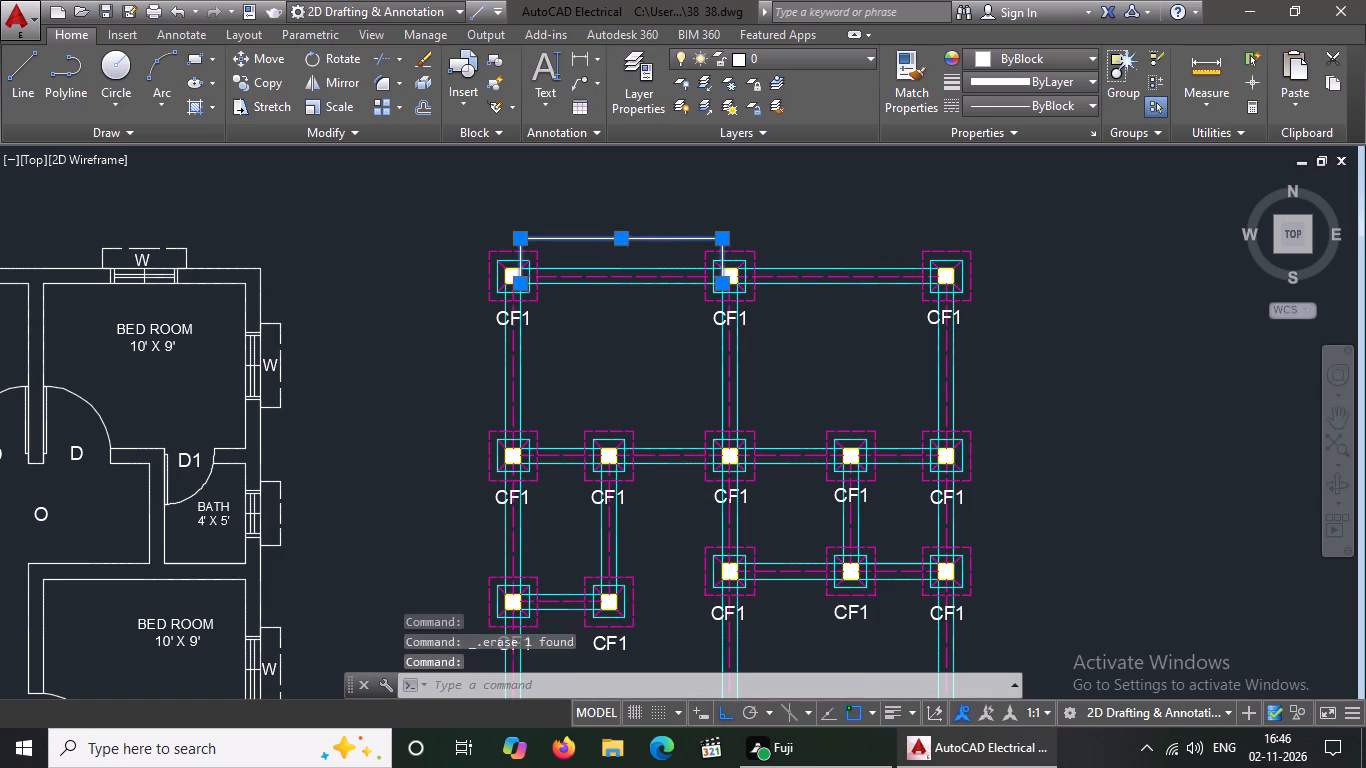
Add a horizontal linear dimension between the inner faces of the top row's left and middle columns, placed above the footings.
scroll(847, 208, up, 1)
key(Escape)
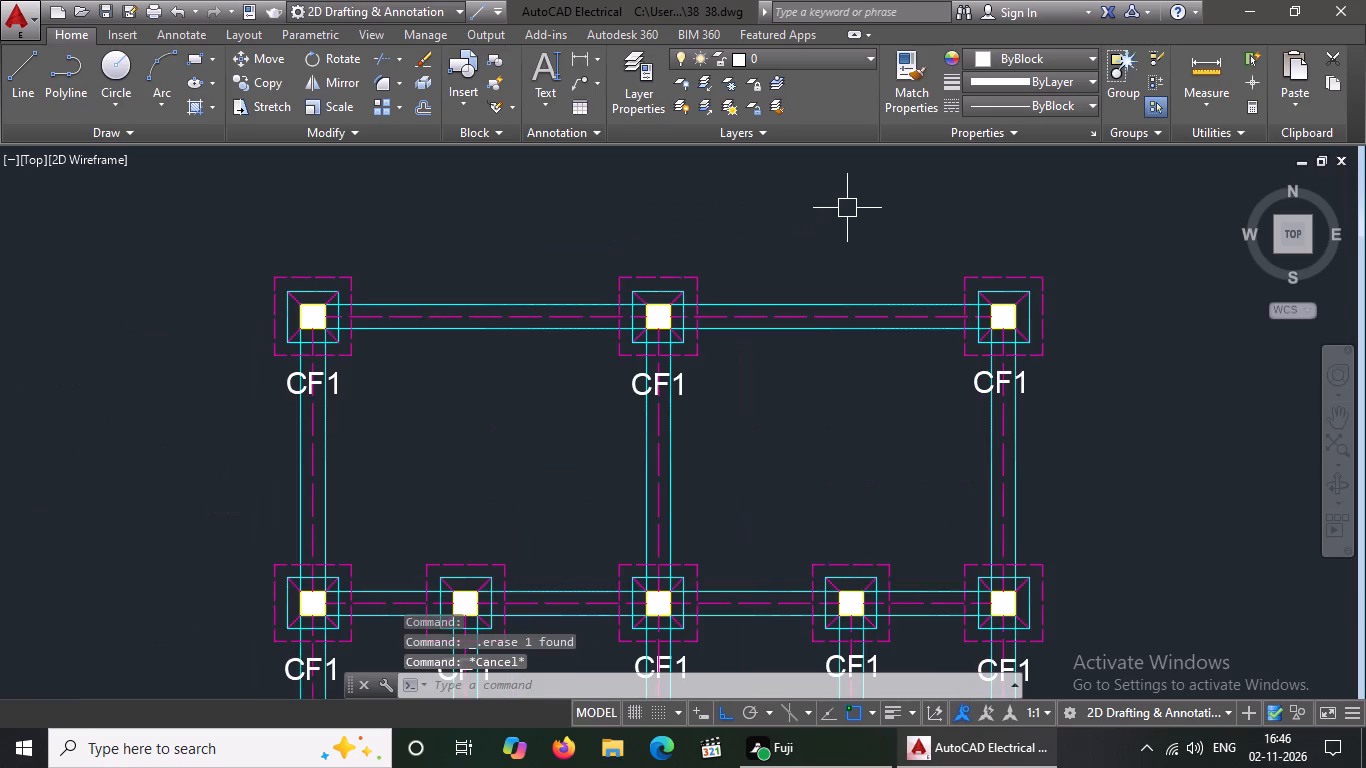
text(DIMLIN)
key(Return)
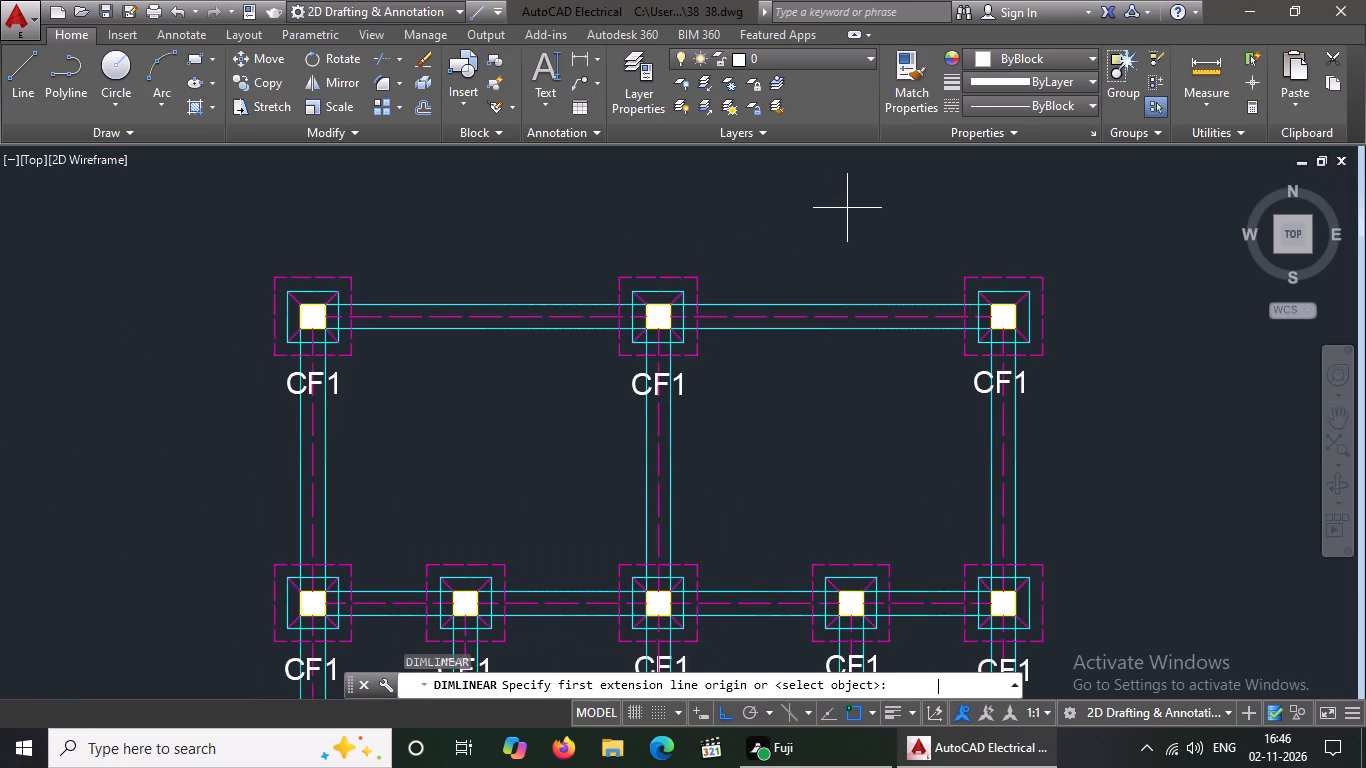
scroll(328, 305, up, 2)
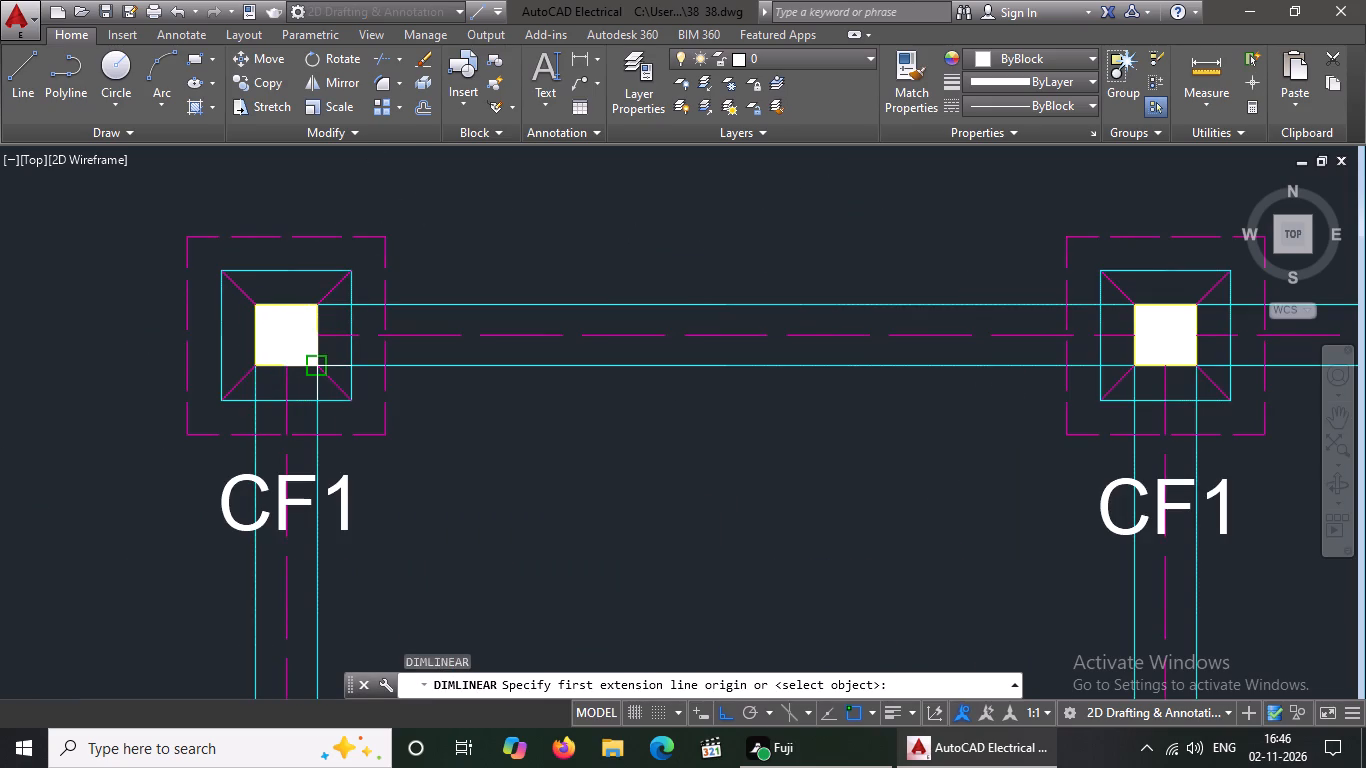
click(319, 371)
click(1141, 372)
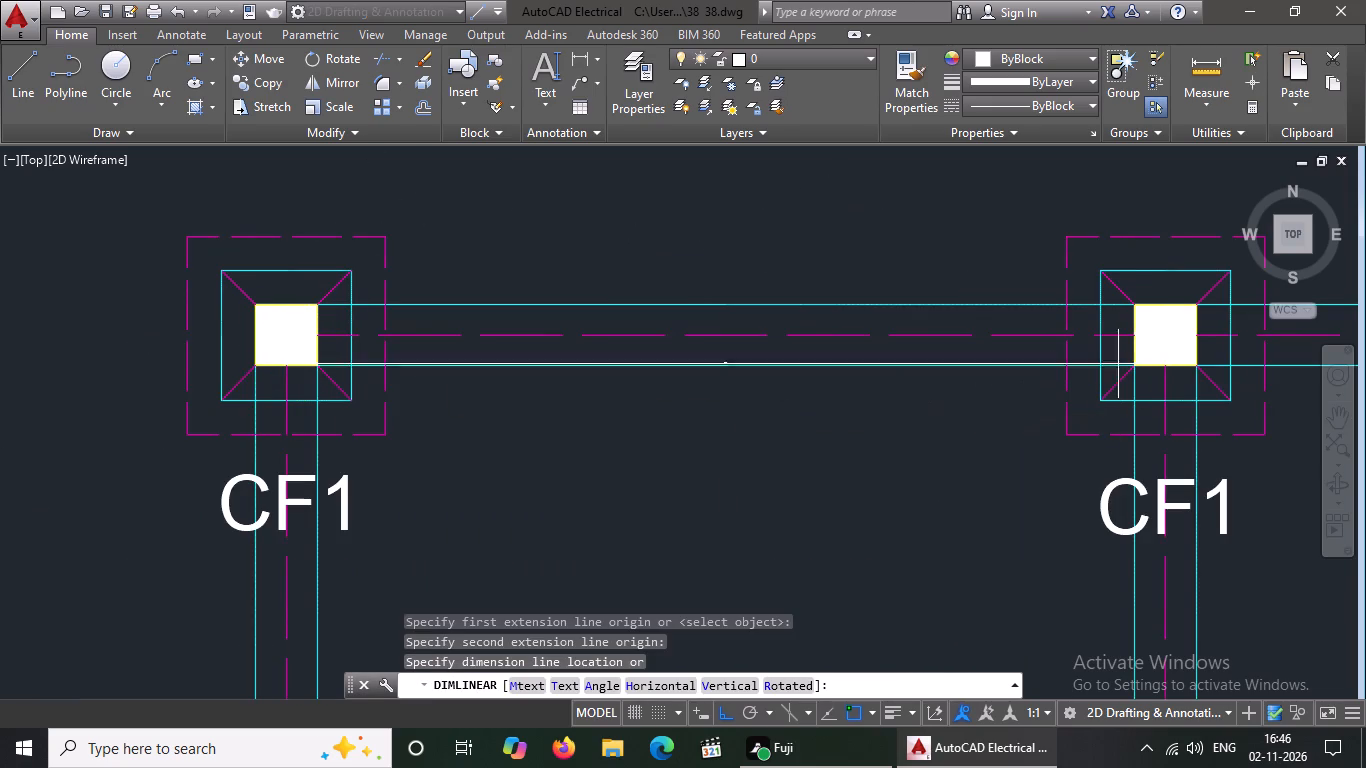
click(1051, 197)
scroll(891, 197, down, 2)
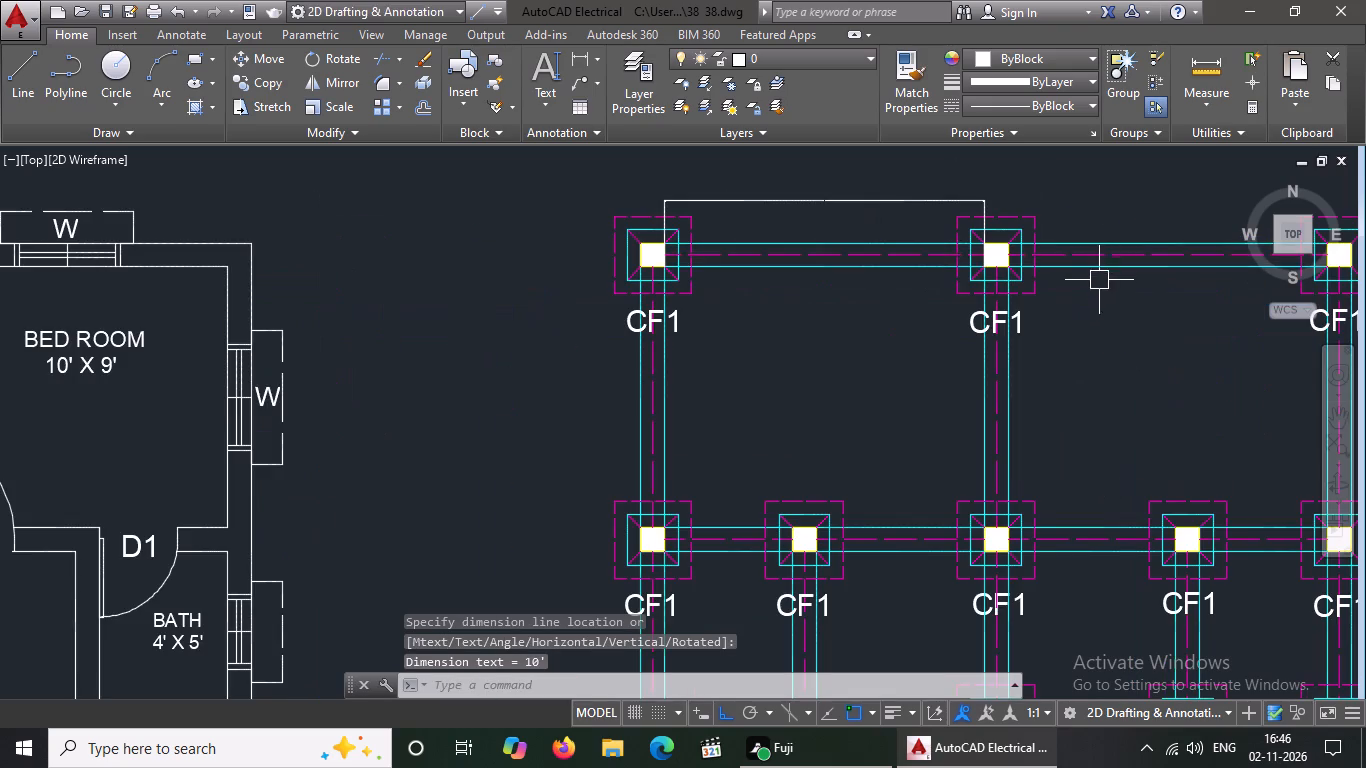
Add a horizontal linear dimension between the inner faces of the top row's middle and right columns, level with the neighbouring dimension.
middle_drag(1078, 295, 877, 378)
key(Escape)
text(DIMLIN)
key(Return)
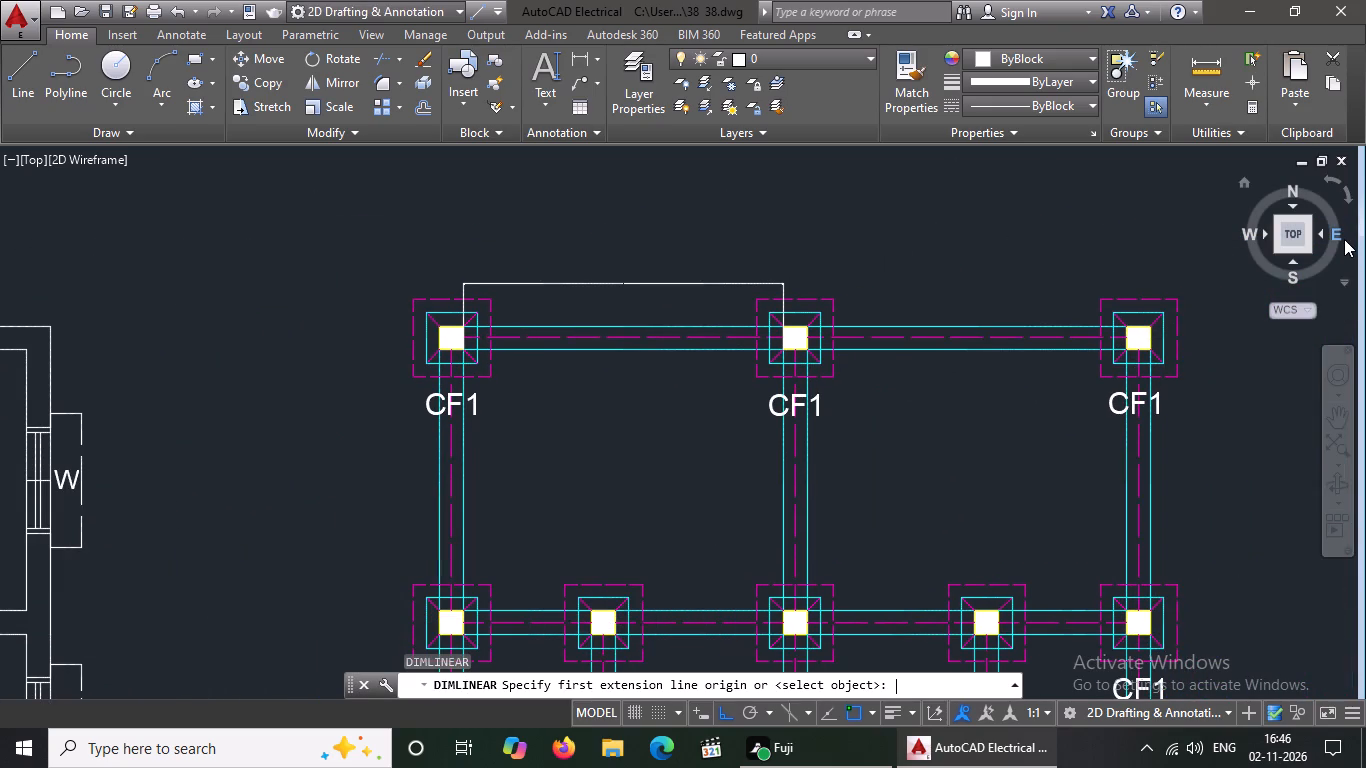
click(808, 354)
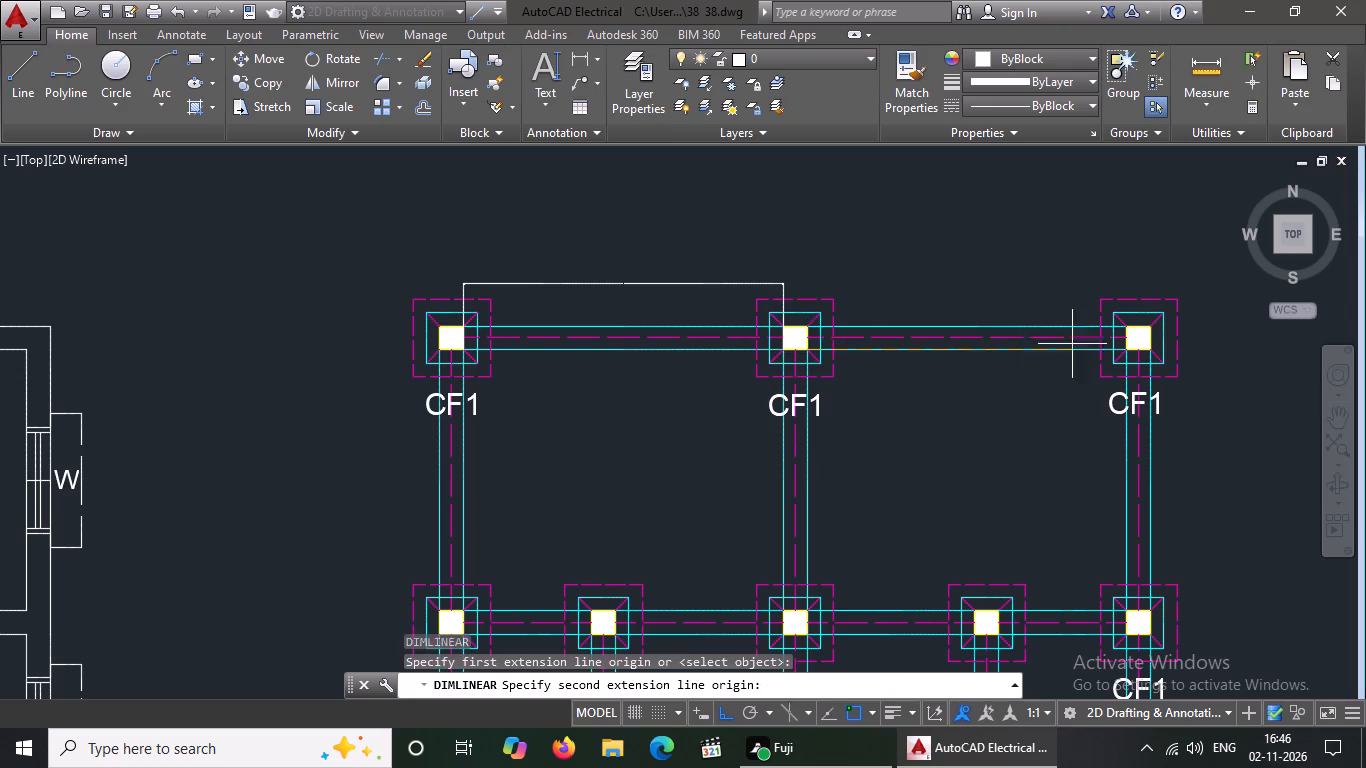
click(1130, 350)
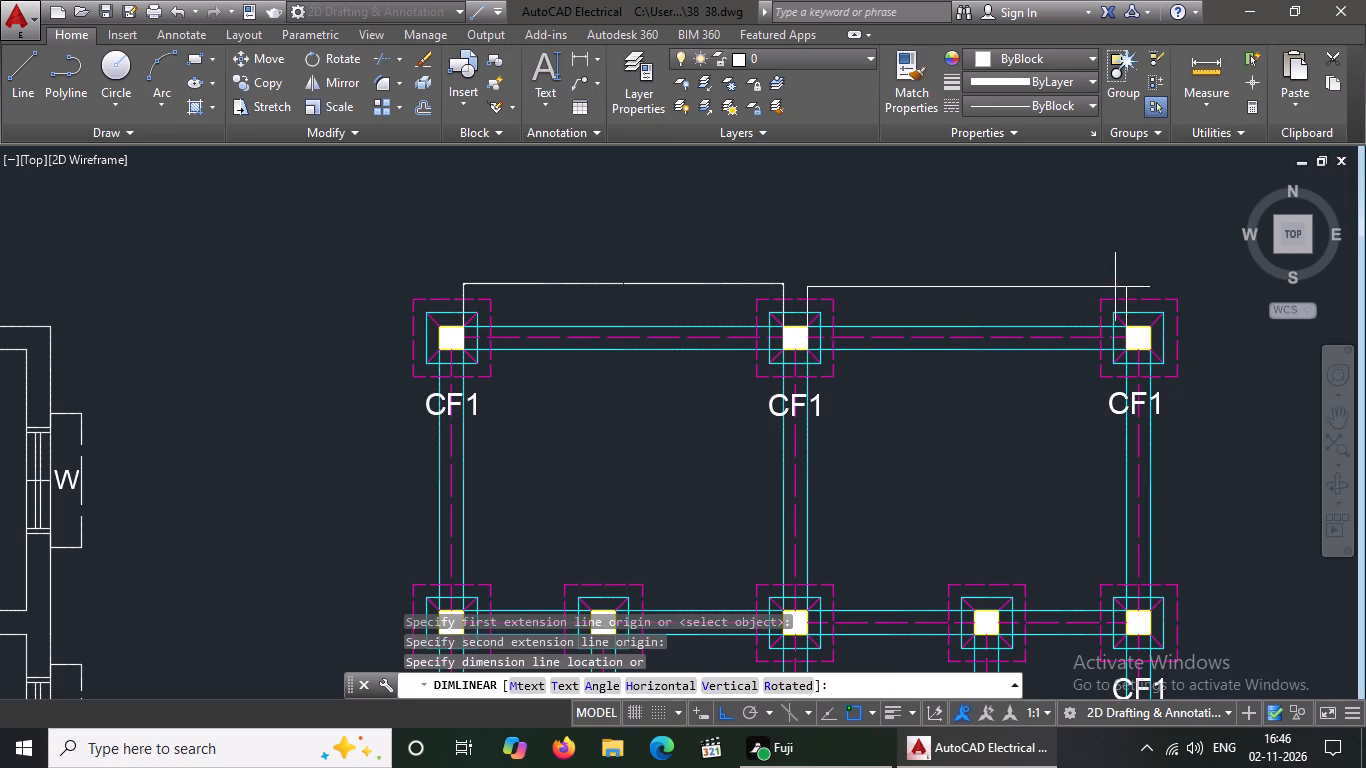
scroll(1114, 280, up, 1)
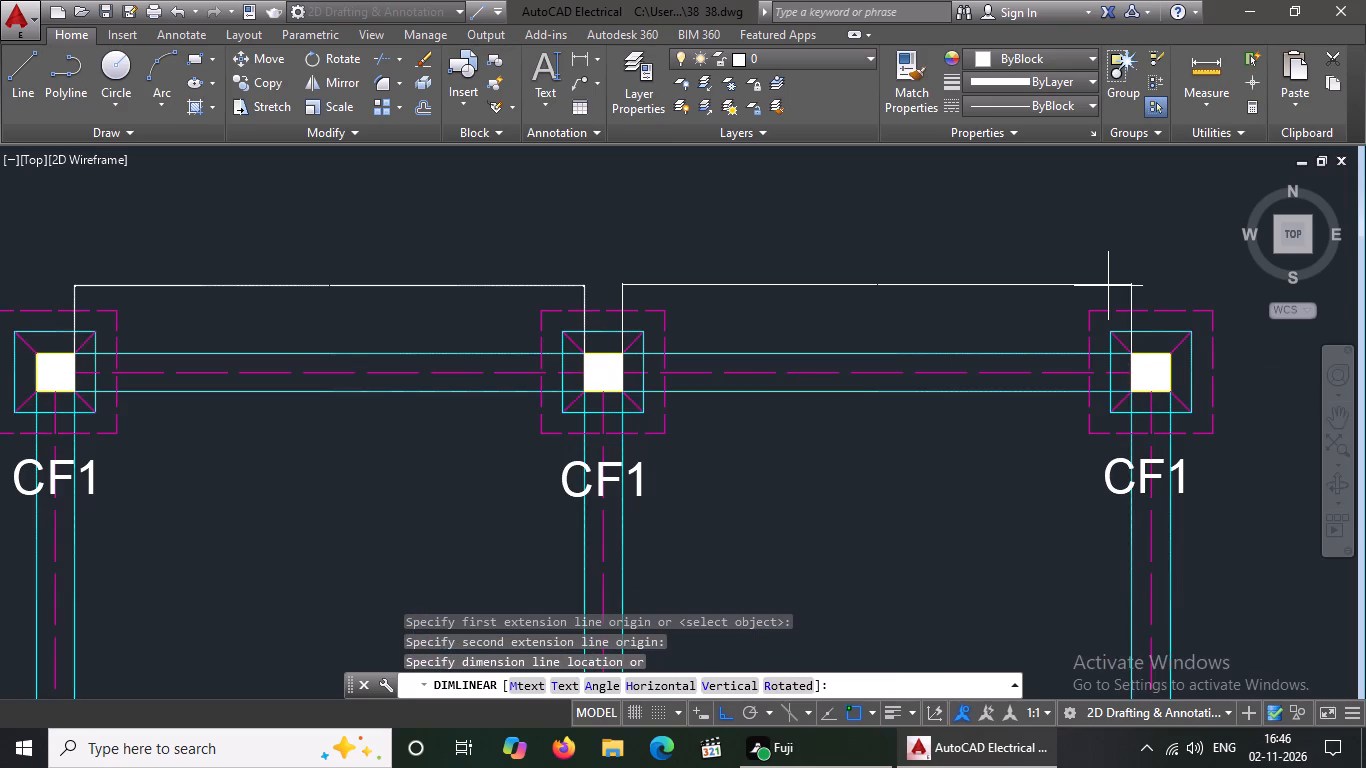
click(1108, 286)
scroll(1108, 286, down, 2)
key(Escape)
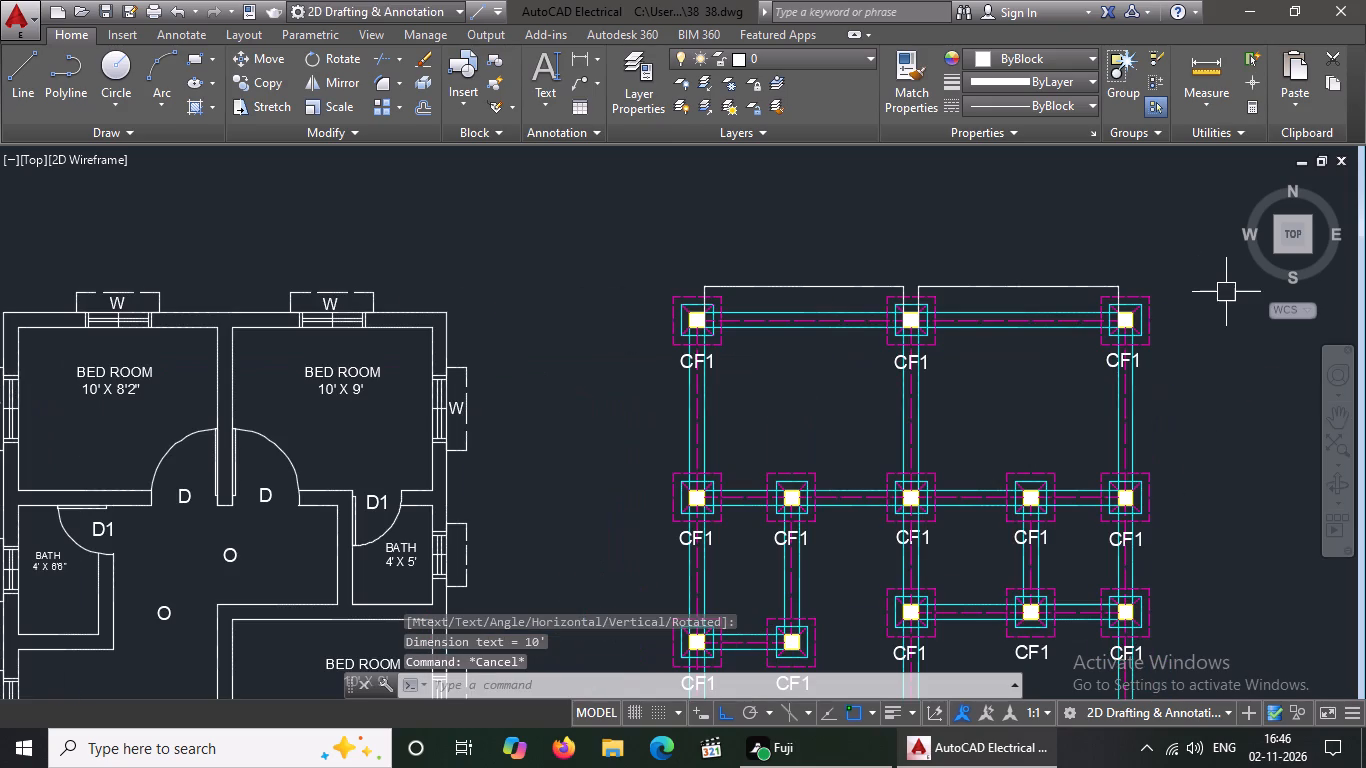
Add a vertical linear dimension between the facing edges of the top-row and second-row right columns, placed just outside the footings.
text(DIMLIN)
key(Return)
scroll(1214, 319, up, 3)
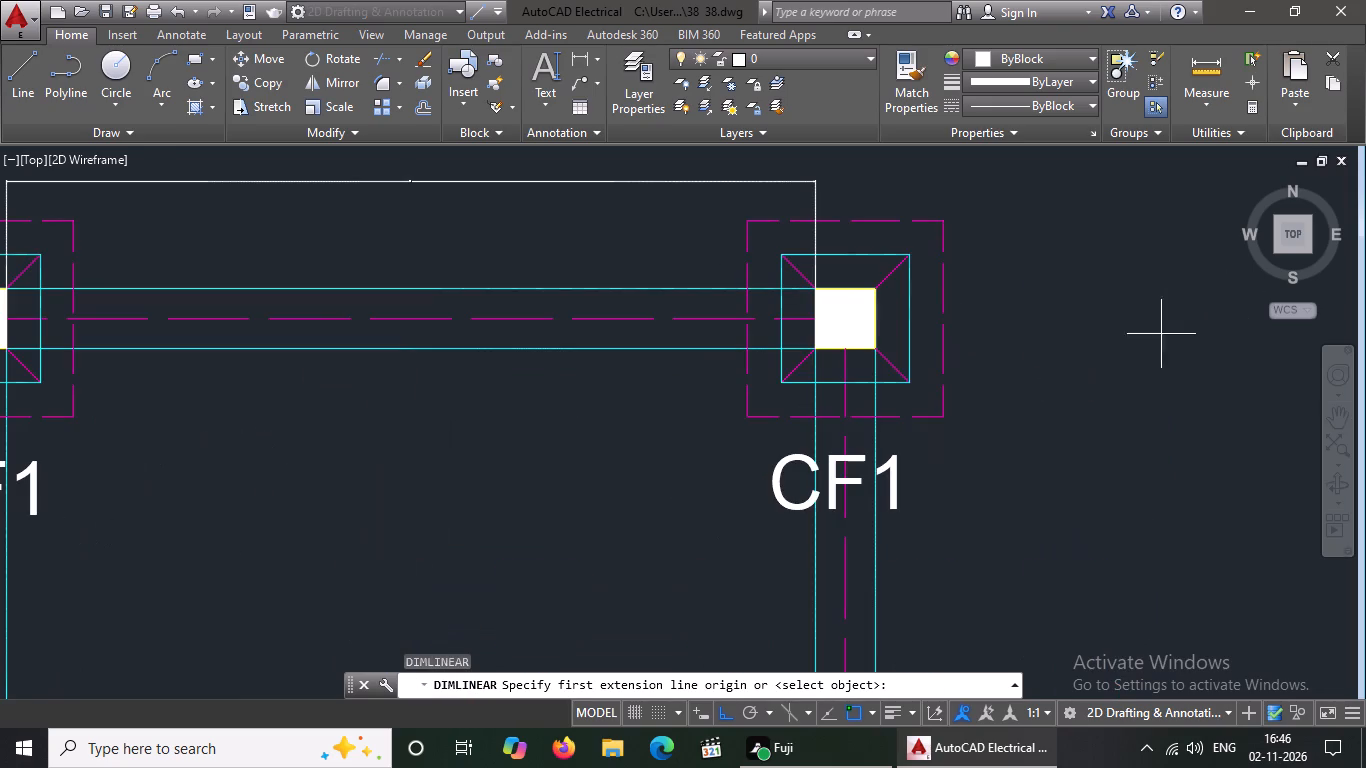
click(819, 347)
scroll(824, 328, down, 3)
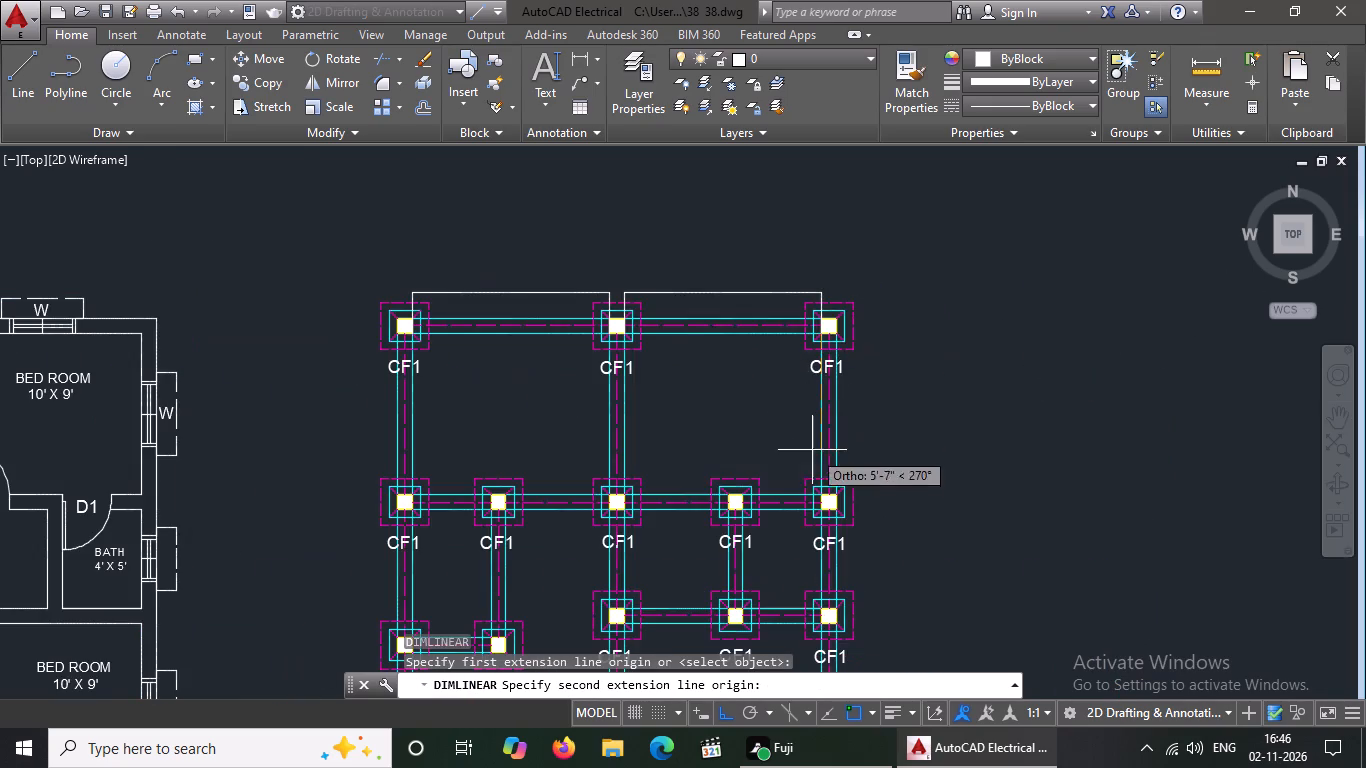
scroll(816, 504, up, 4)
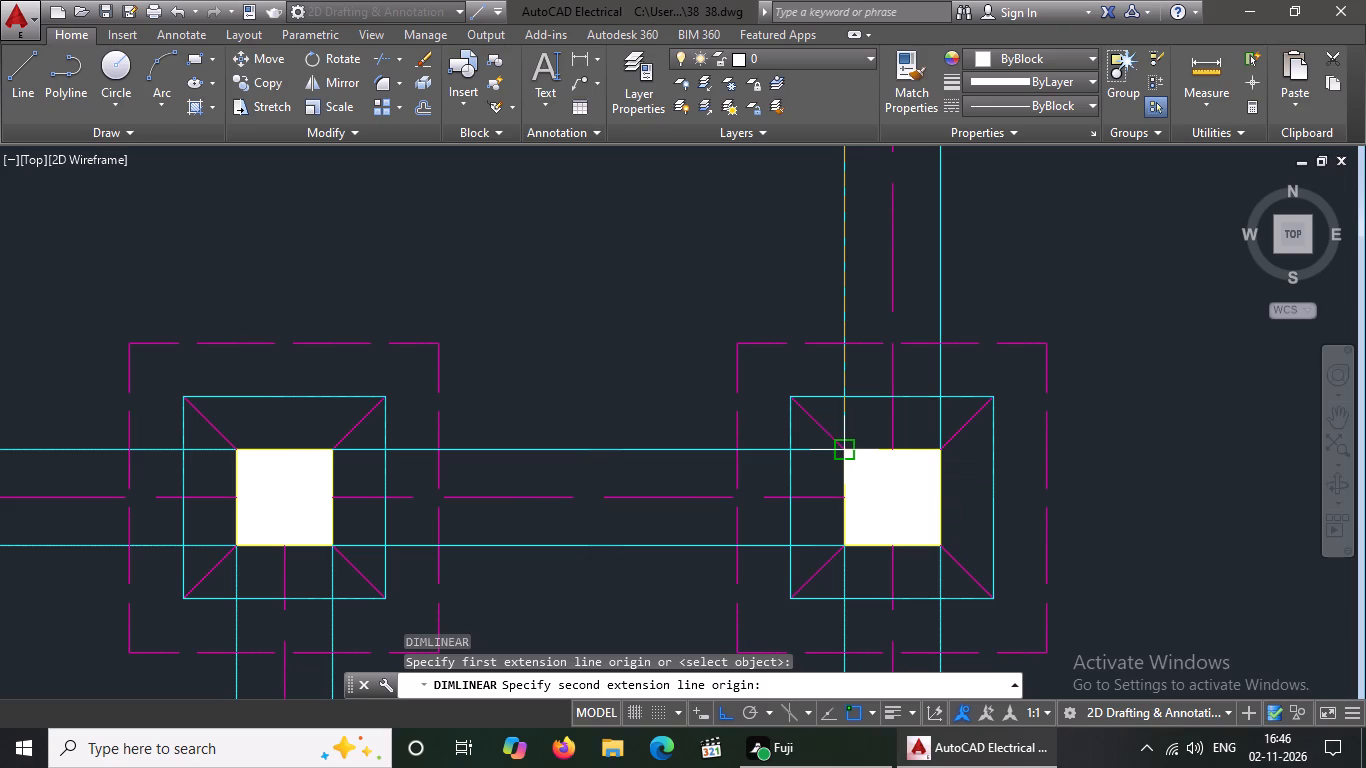
click(841, 447)
scroll(1087, 415, down, 2)
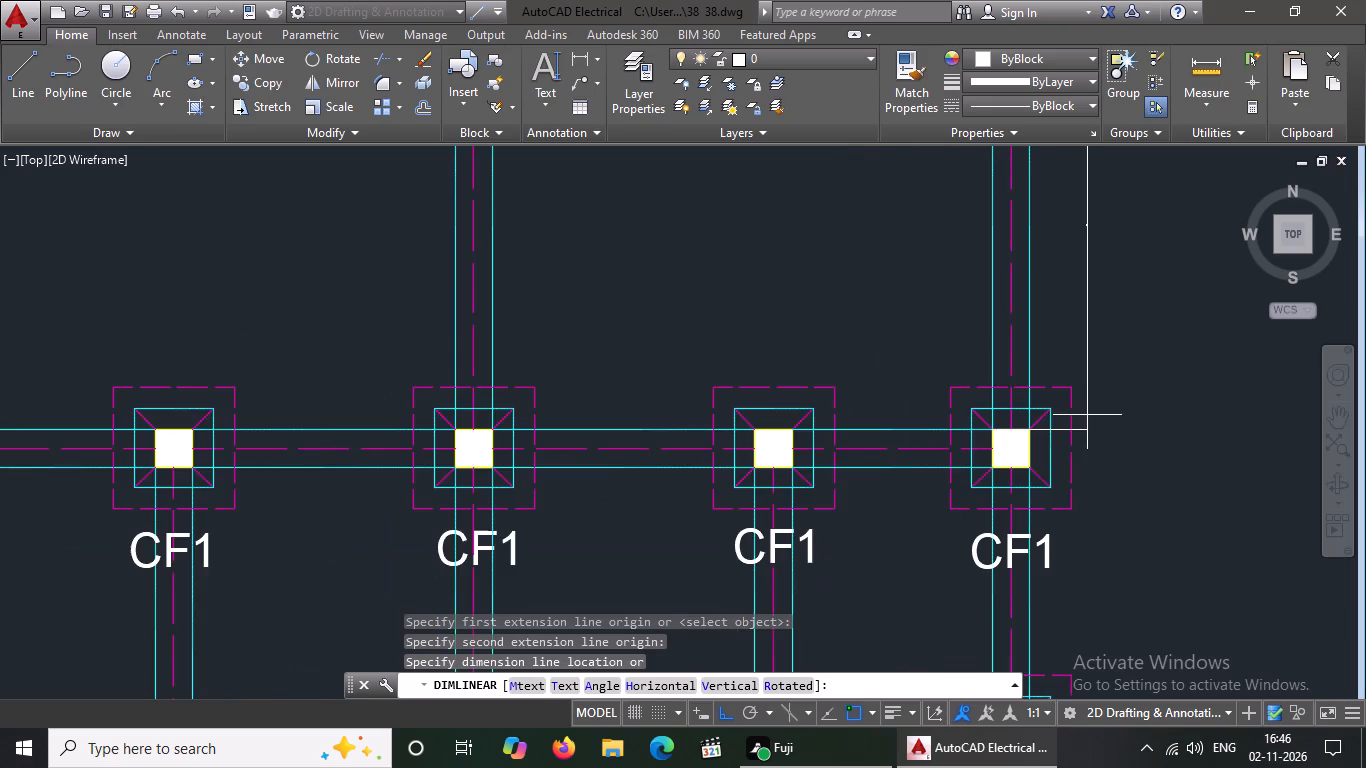
click(1088, 415)
scroll(1105, 392, down, 3)
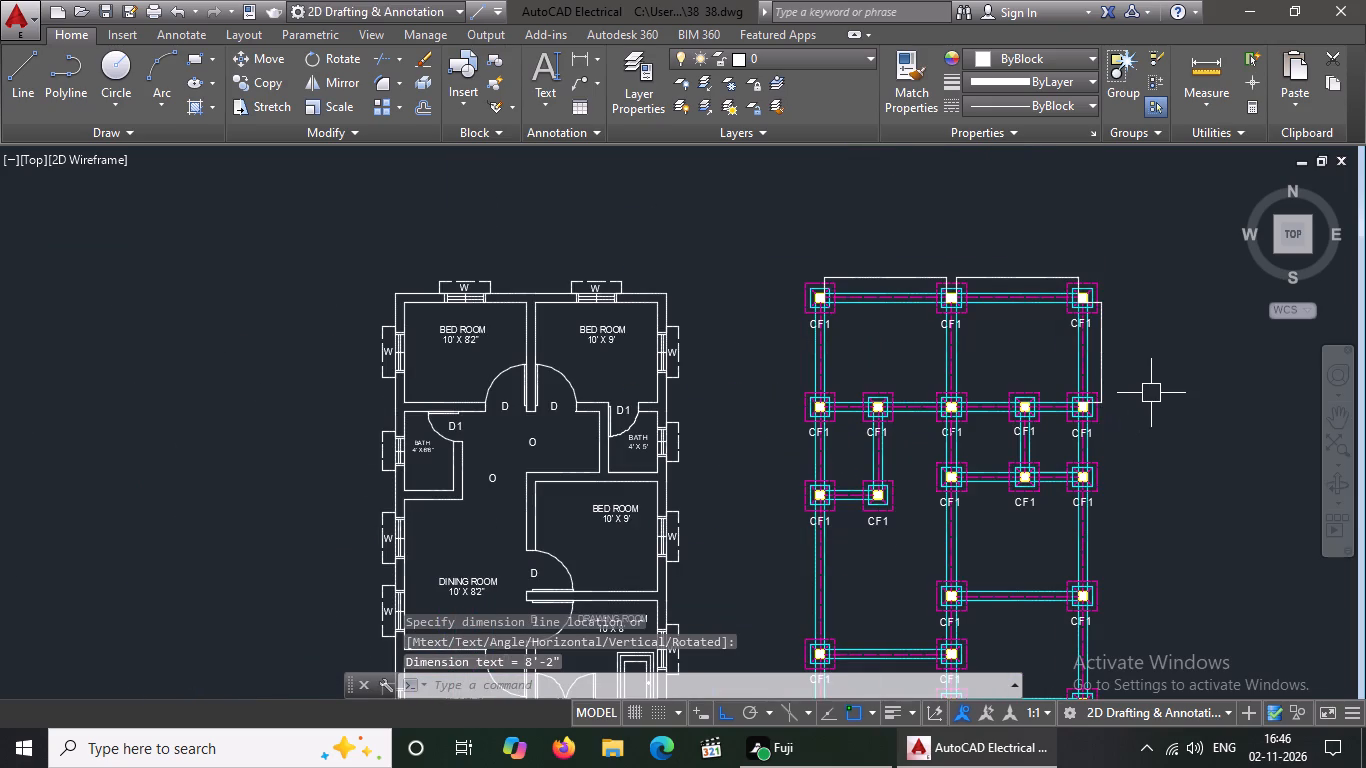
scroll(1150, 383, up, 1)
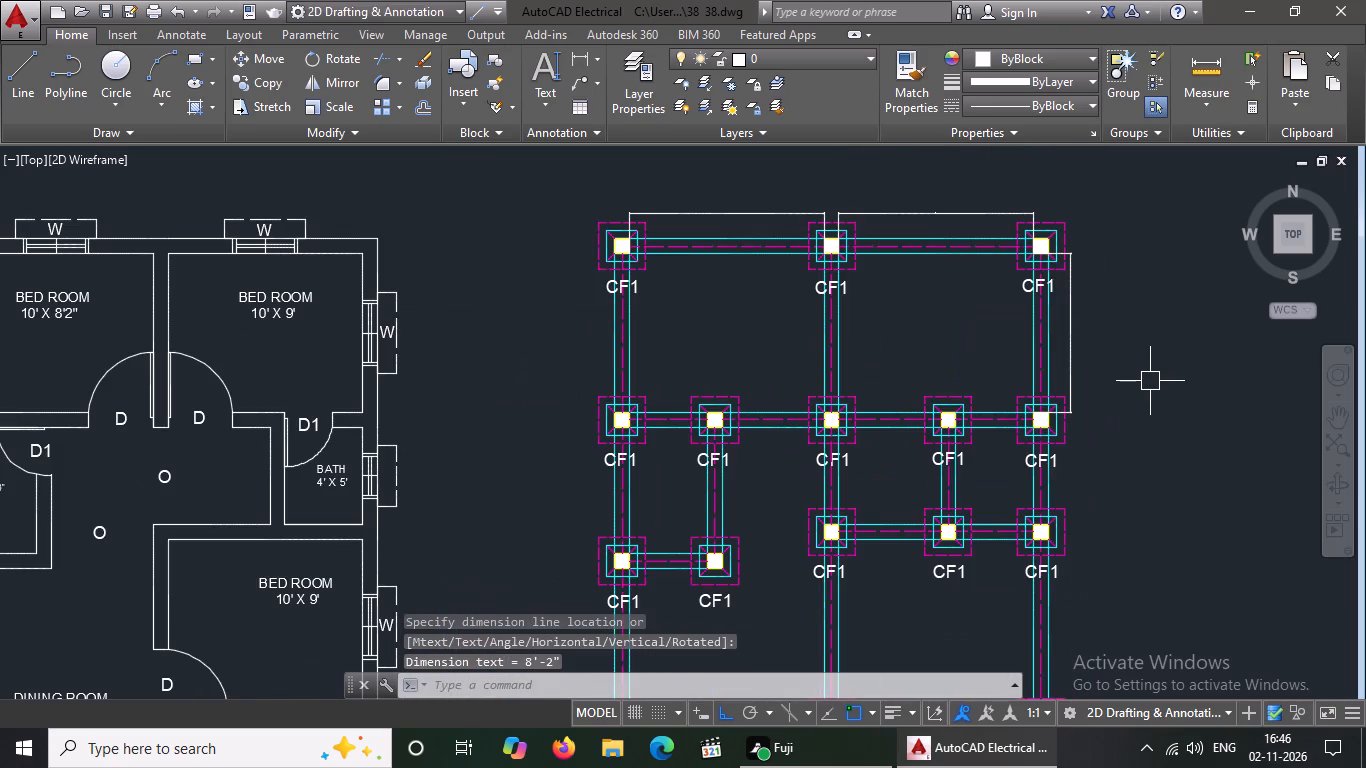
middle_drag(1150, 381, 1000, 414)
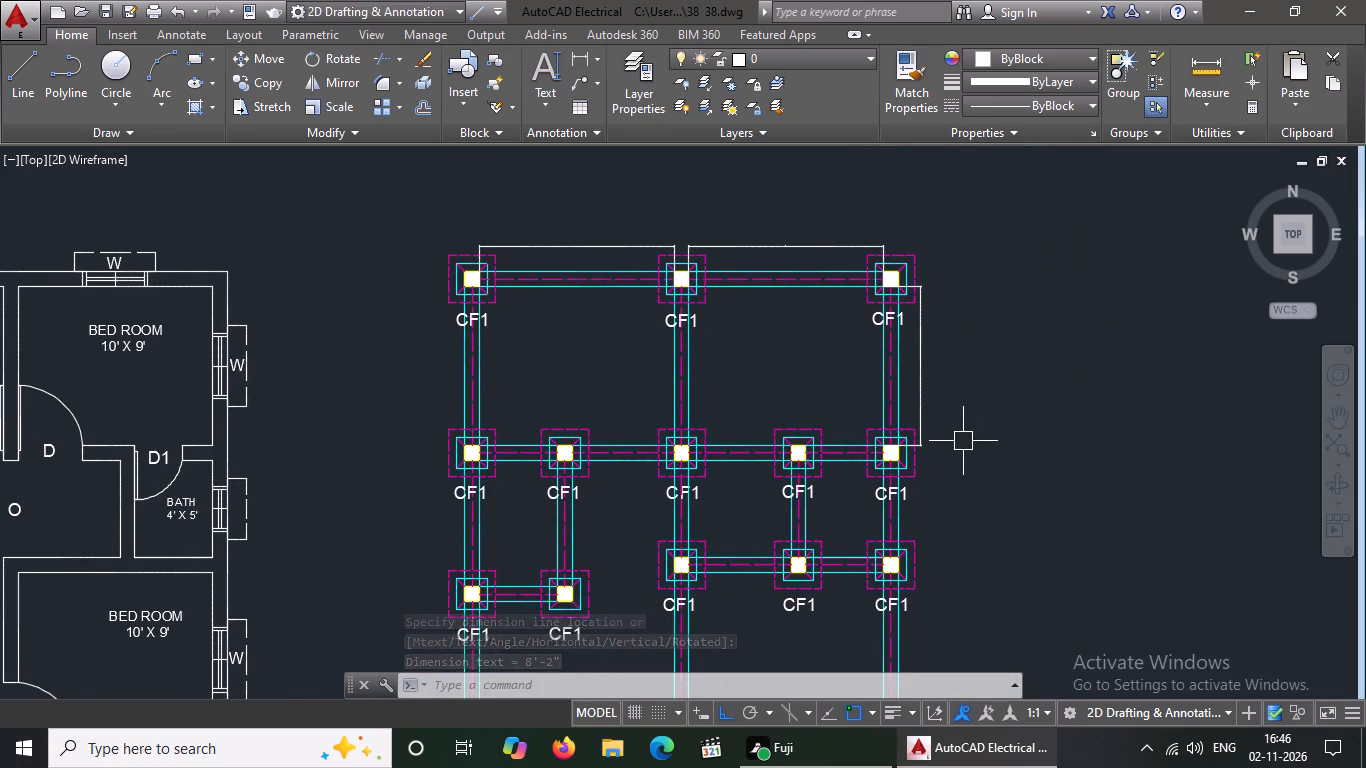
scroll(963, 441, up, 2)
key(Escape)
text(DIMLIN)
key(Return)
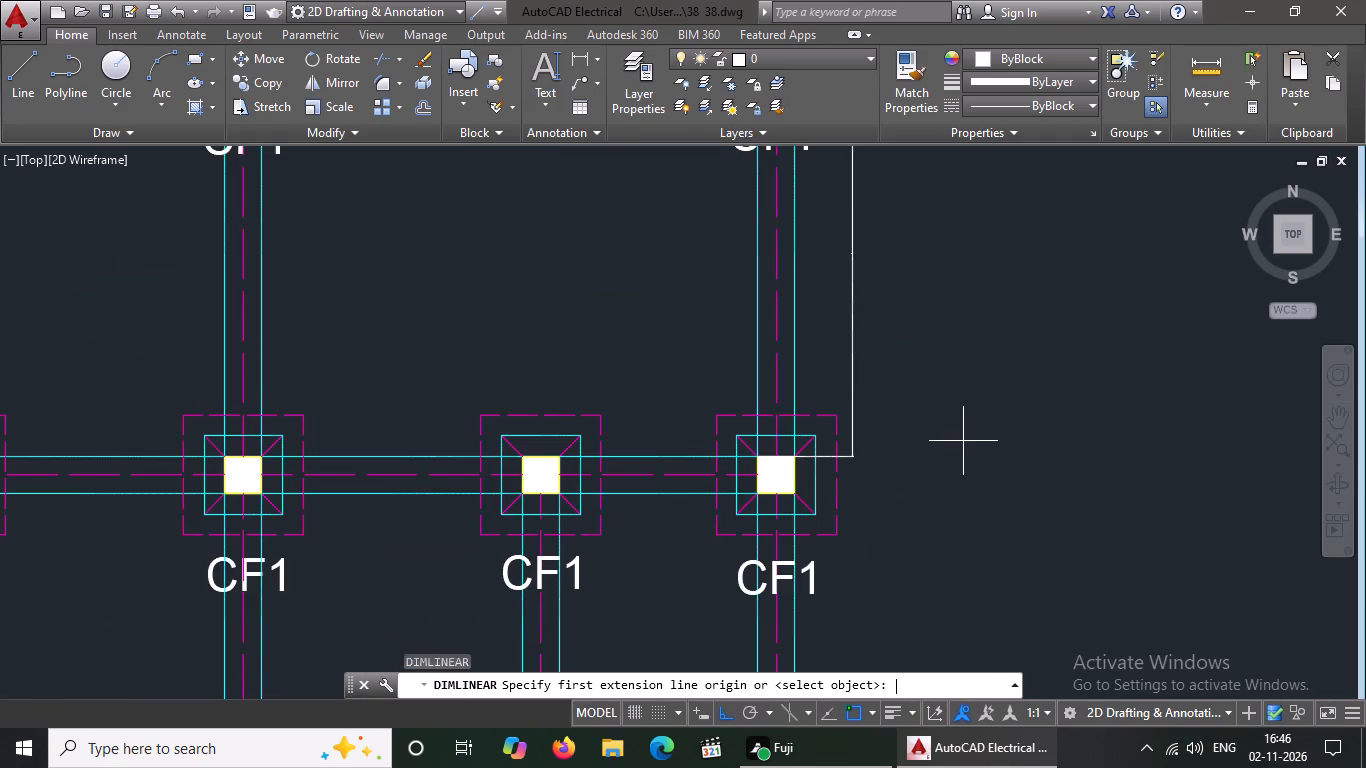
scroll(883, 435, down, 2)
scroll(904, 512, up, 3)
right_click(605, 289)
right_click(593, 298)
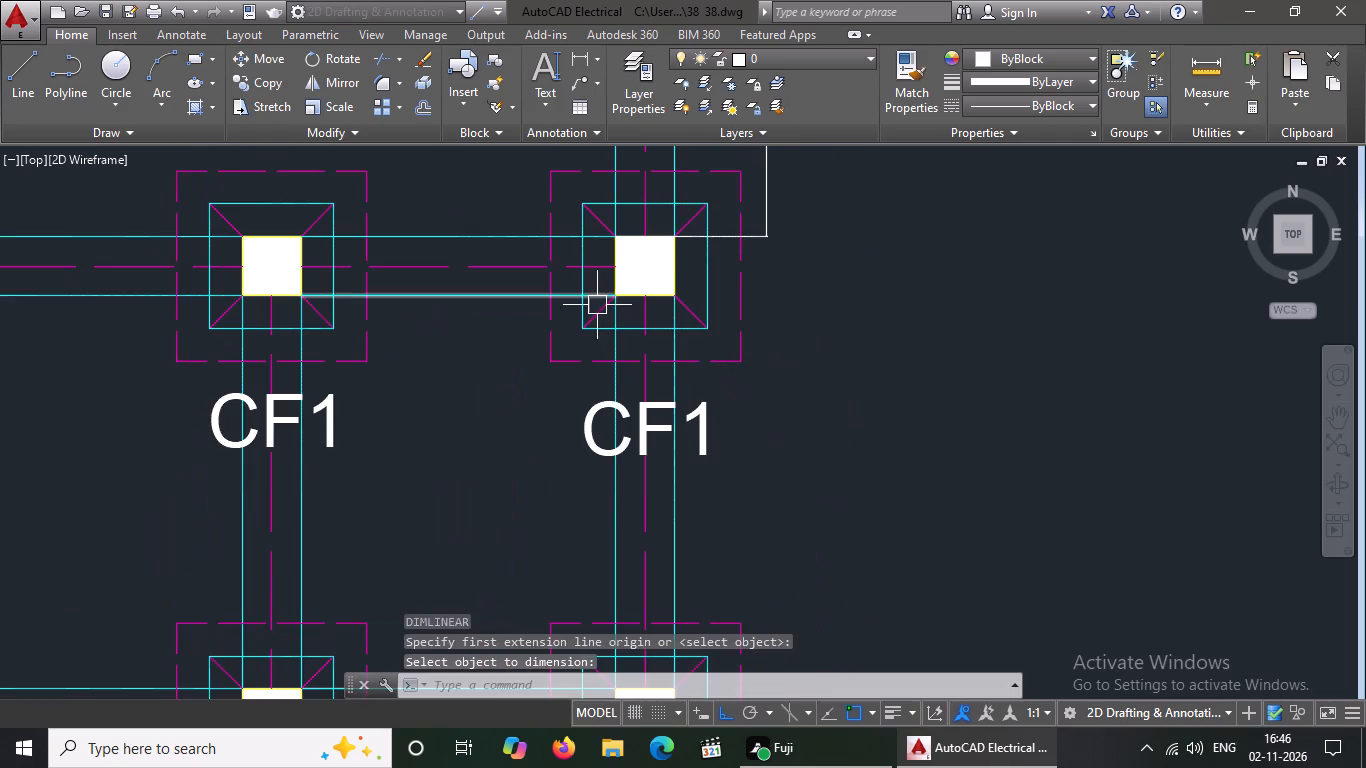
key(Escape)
Add a vertical linear dimension between the facing edges of the second and third right-side columns, in line with the dimension above.
text(DIMLIN)
key(Return)
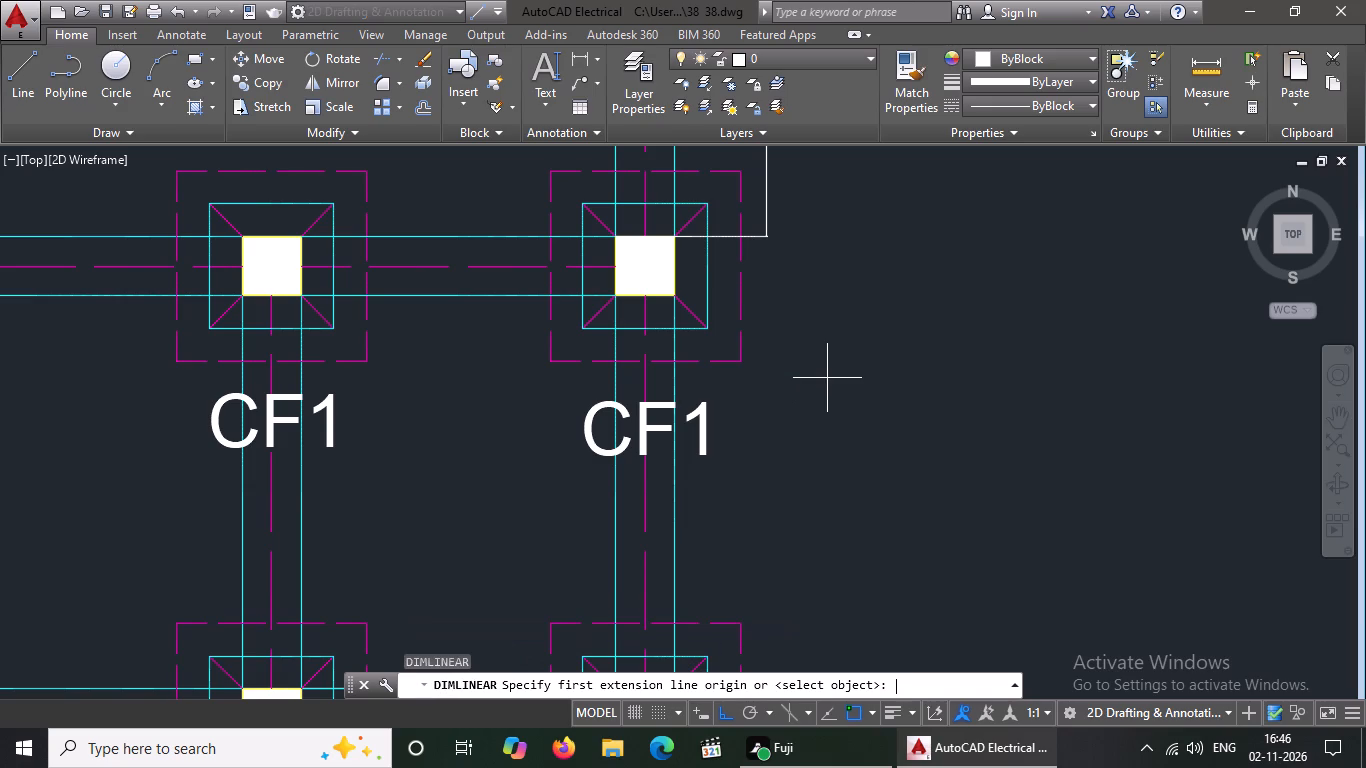
click(621, 294)
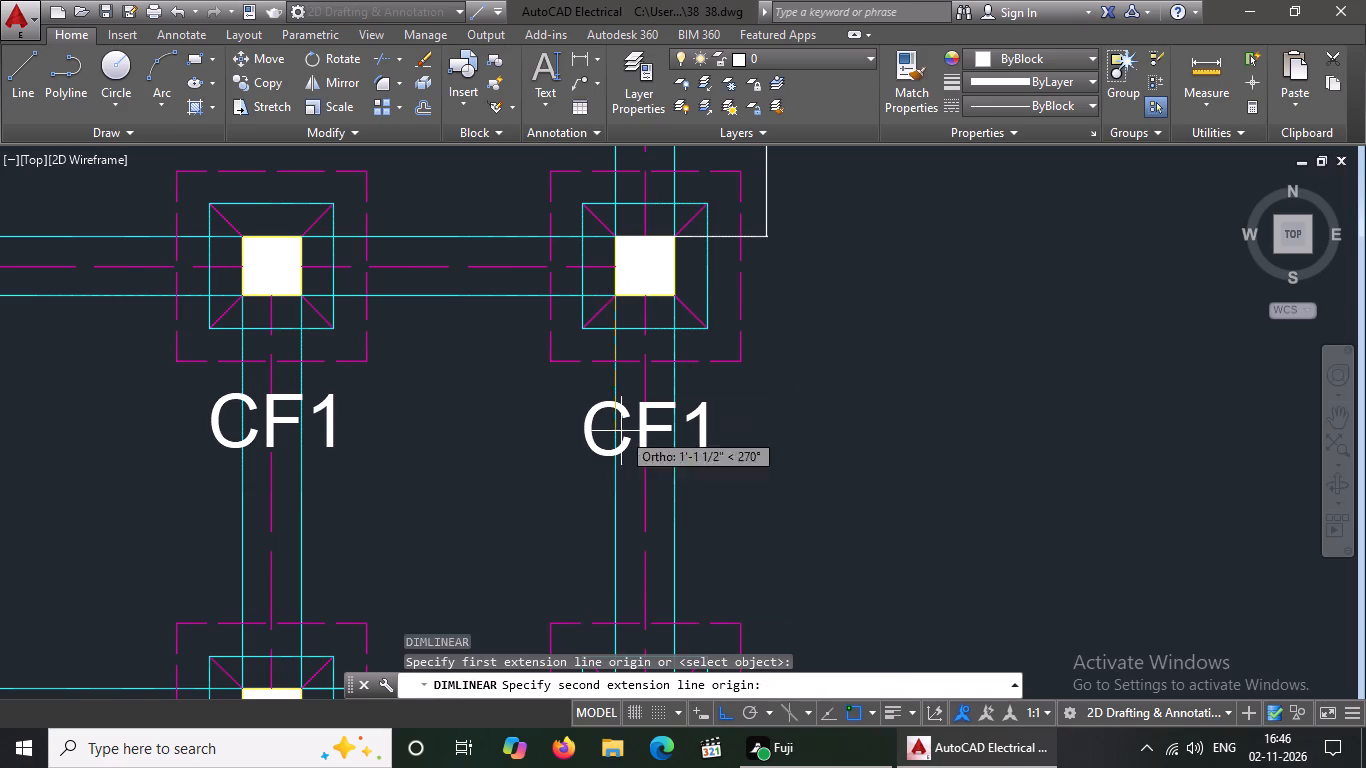
scroll(601, 408, down, 3)
scroll(599, 497, up, 3)
click(622, 420)
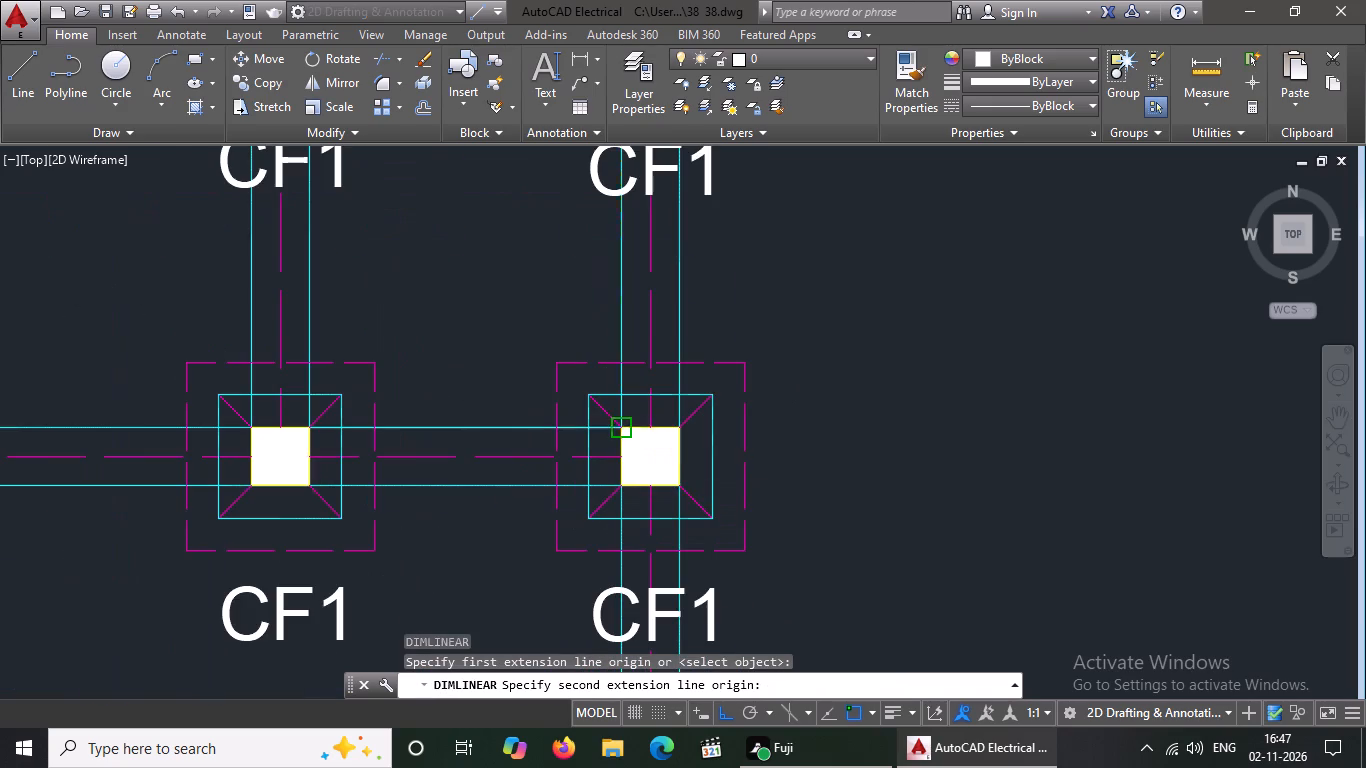
scroll(709, 404, down, 2)
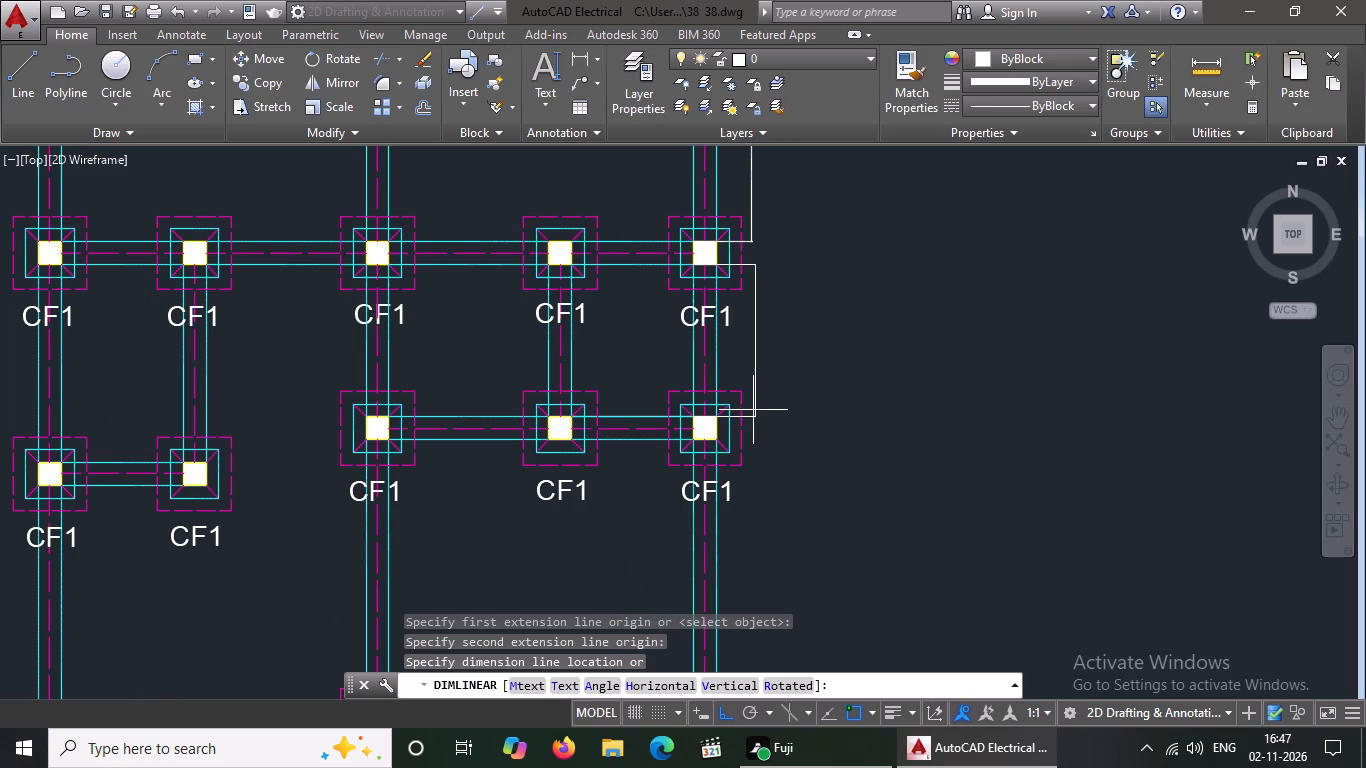
click(753, 410)
scroll(762, 408, down, 2)
key(Escape)
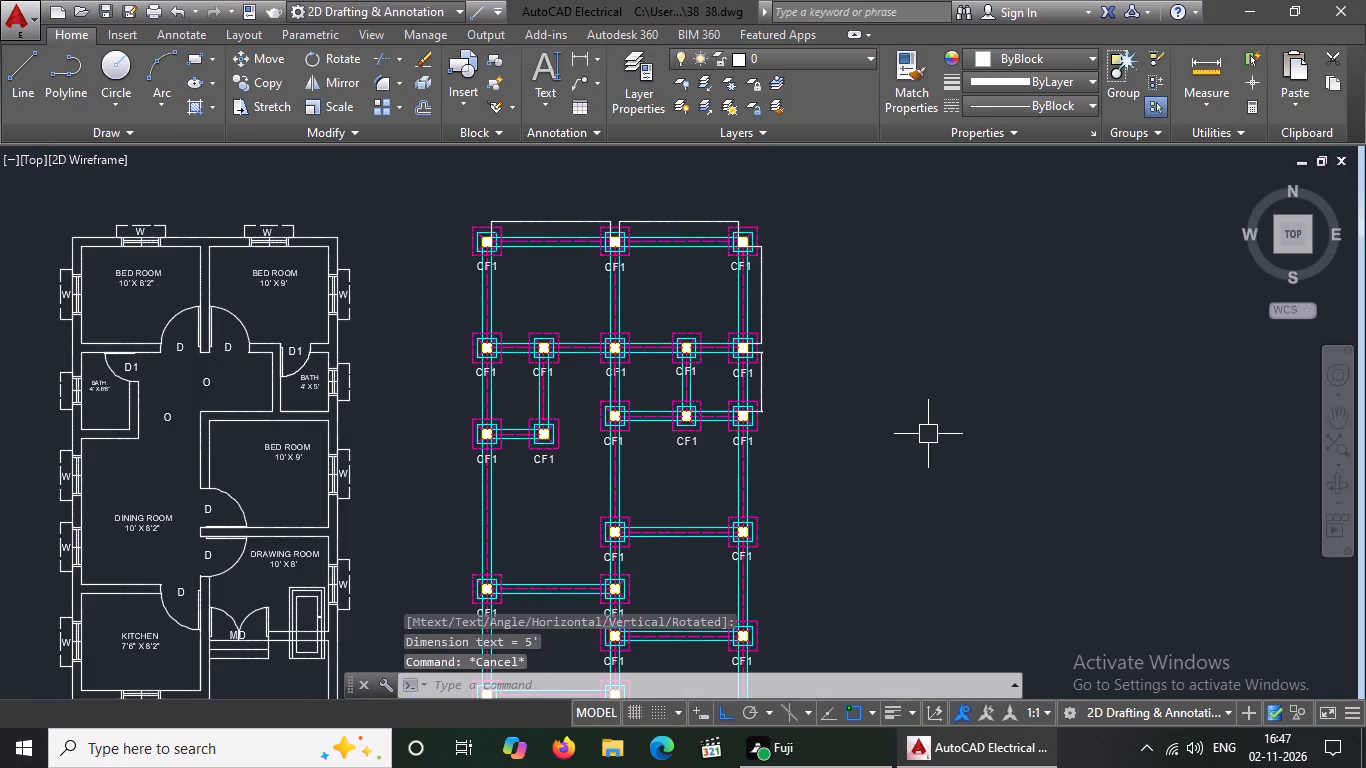
Add a vertical linear dimension between the facing edges of the third and fourth right-side columns, aligned with the dimension above it.
text(DIMLIN)
key(Return)
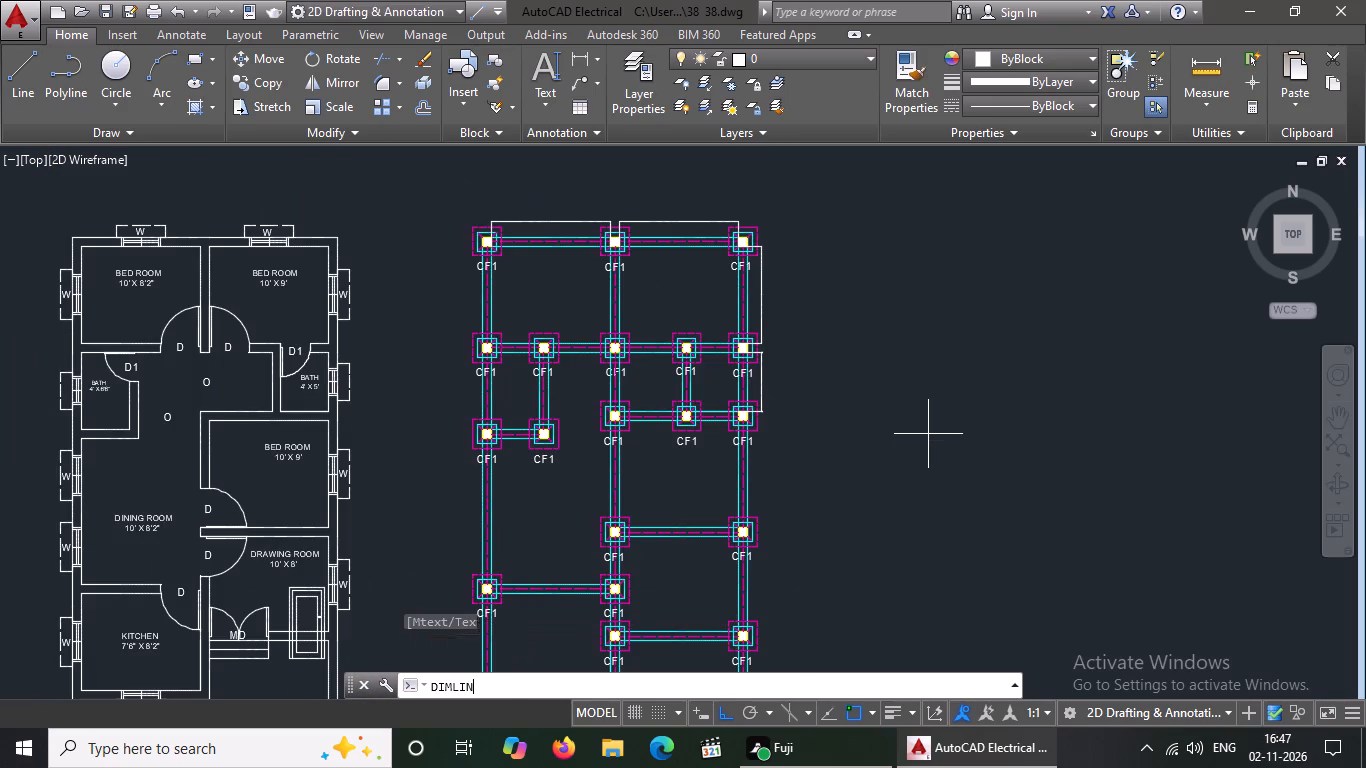
scroll(888, 448, up, 2)
scroll(512, 353, up, 2)
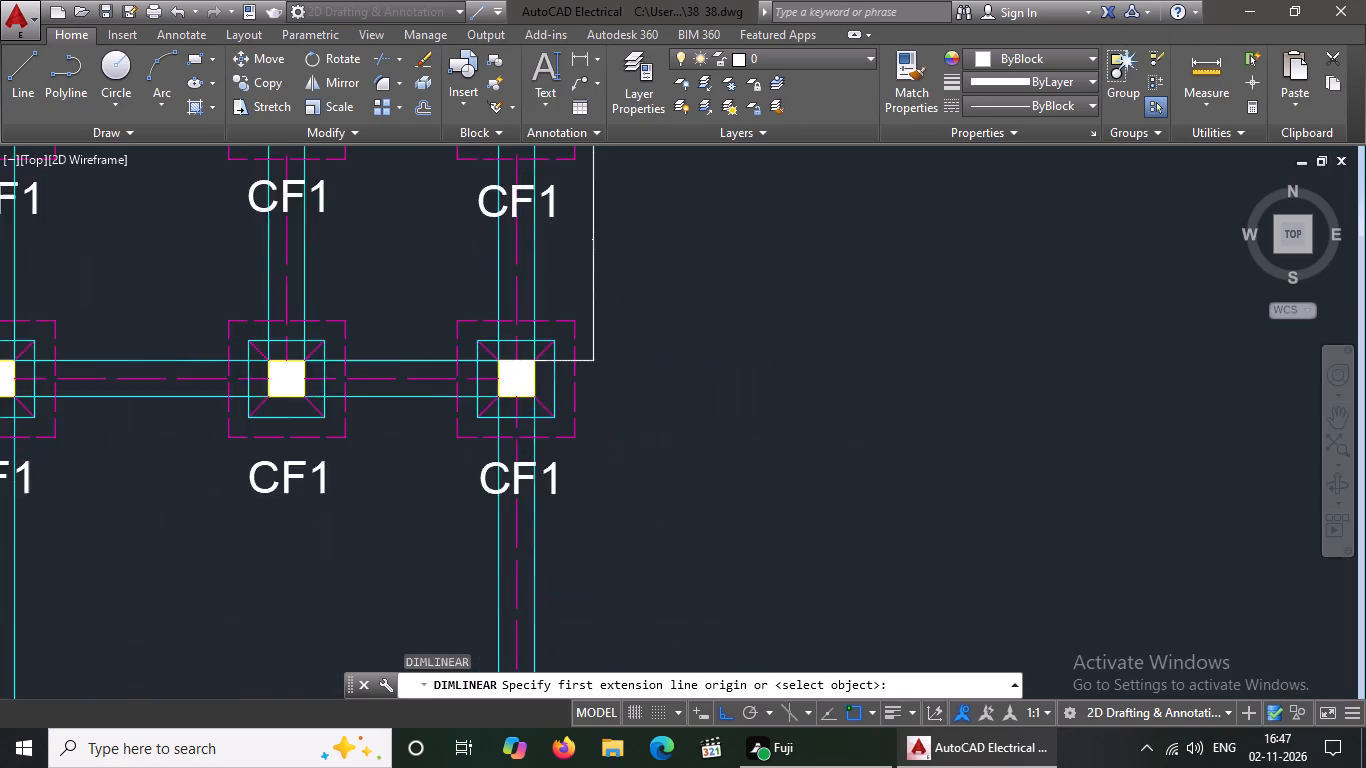
click(482, 424)
scroll(539, 376, down, 3)
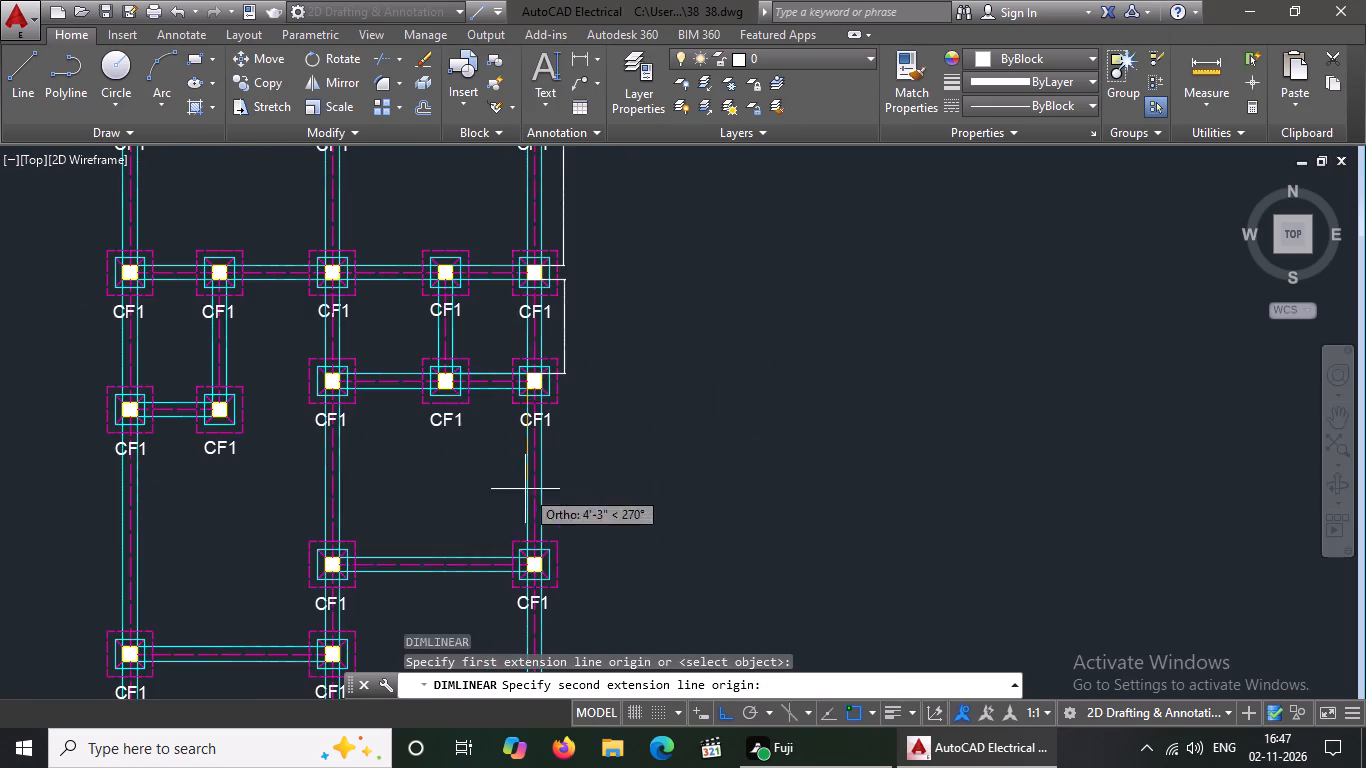
scroll(516, 578, up, 3)
click(548, 496)
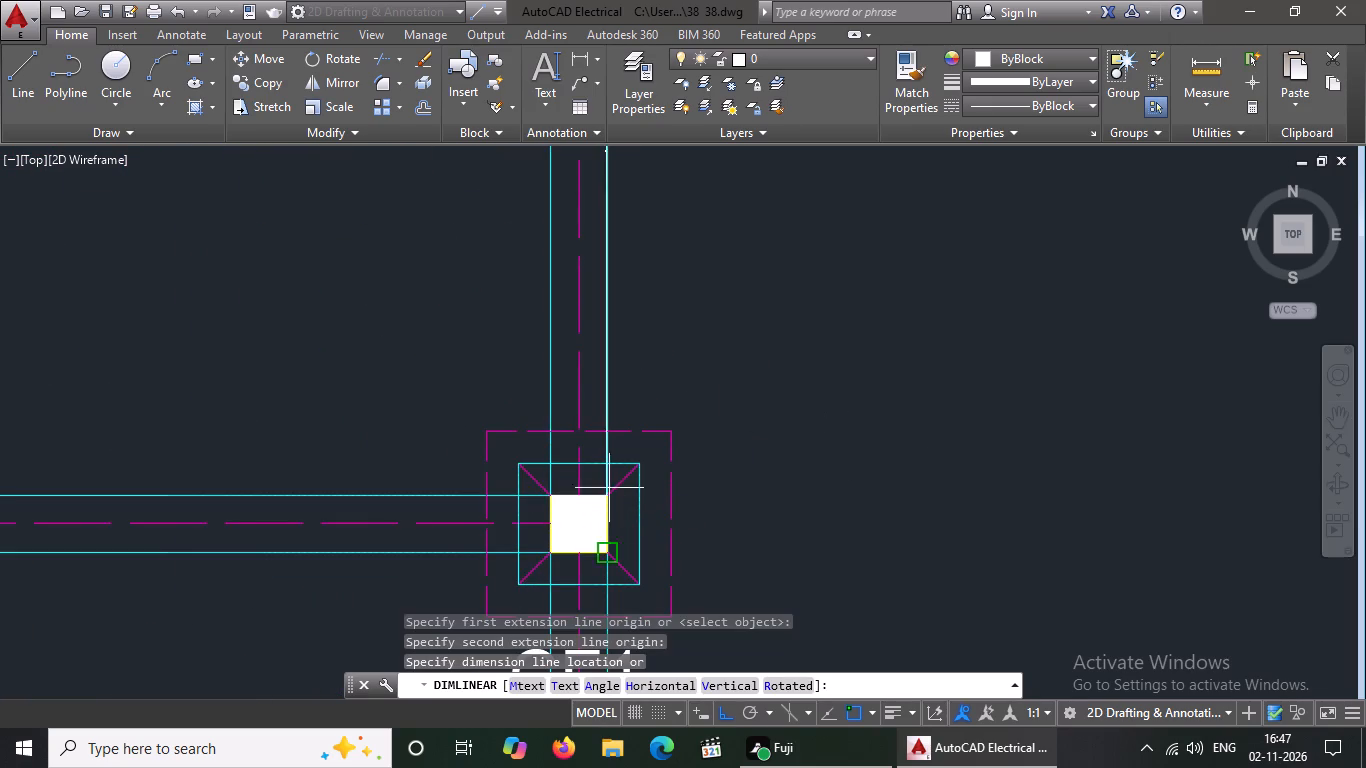
scroll(697, 469, down, 2)
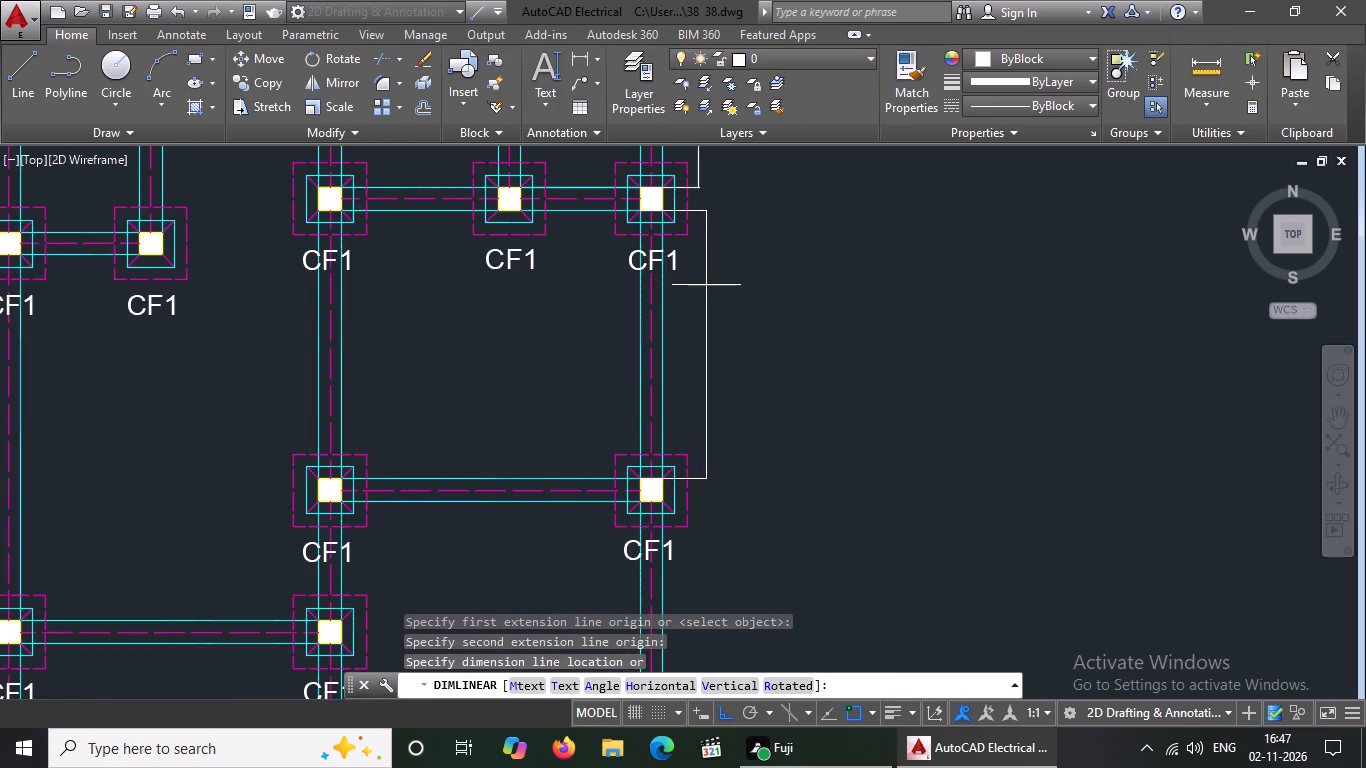
scroll(694, 287, up, 1)
middle_drag(703, 307, 756, 572)
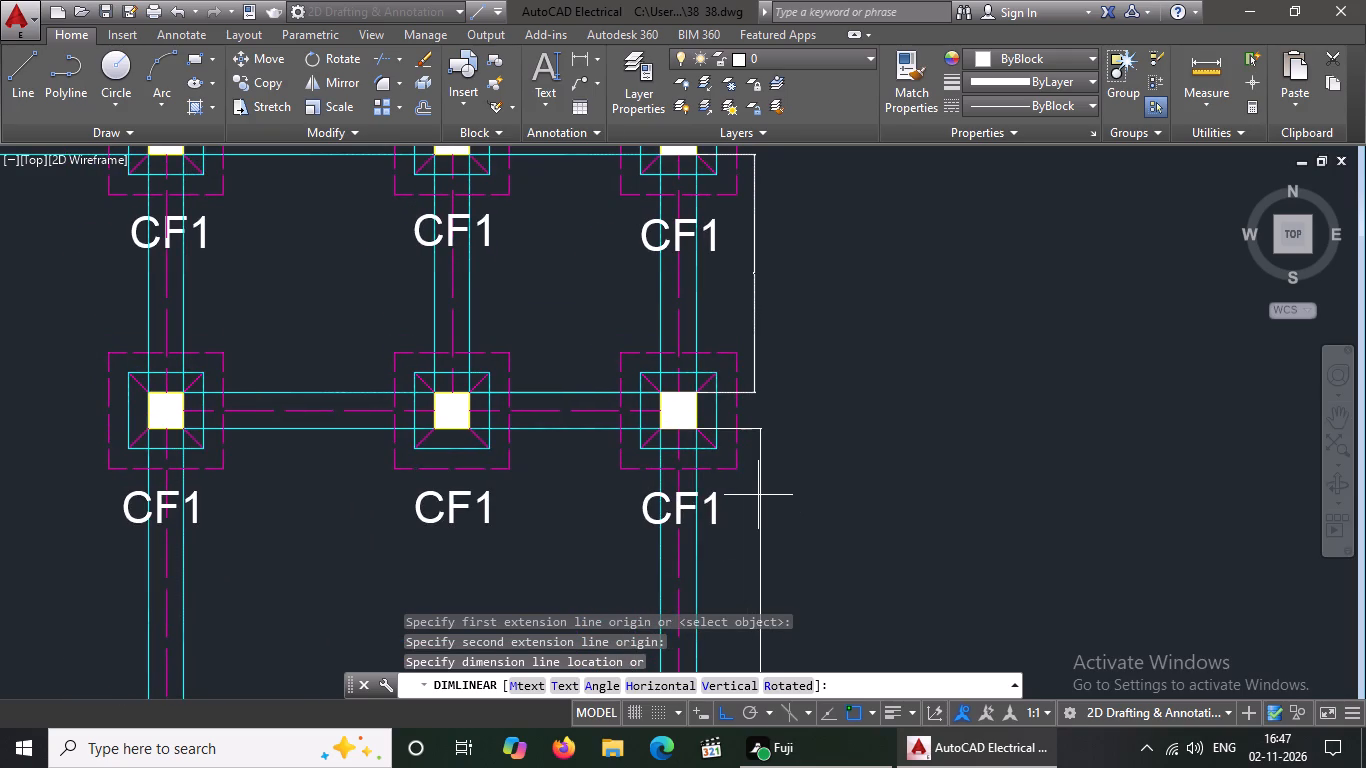
click(755, 497)
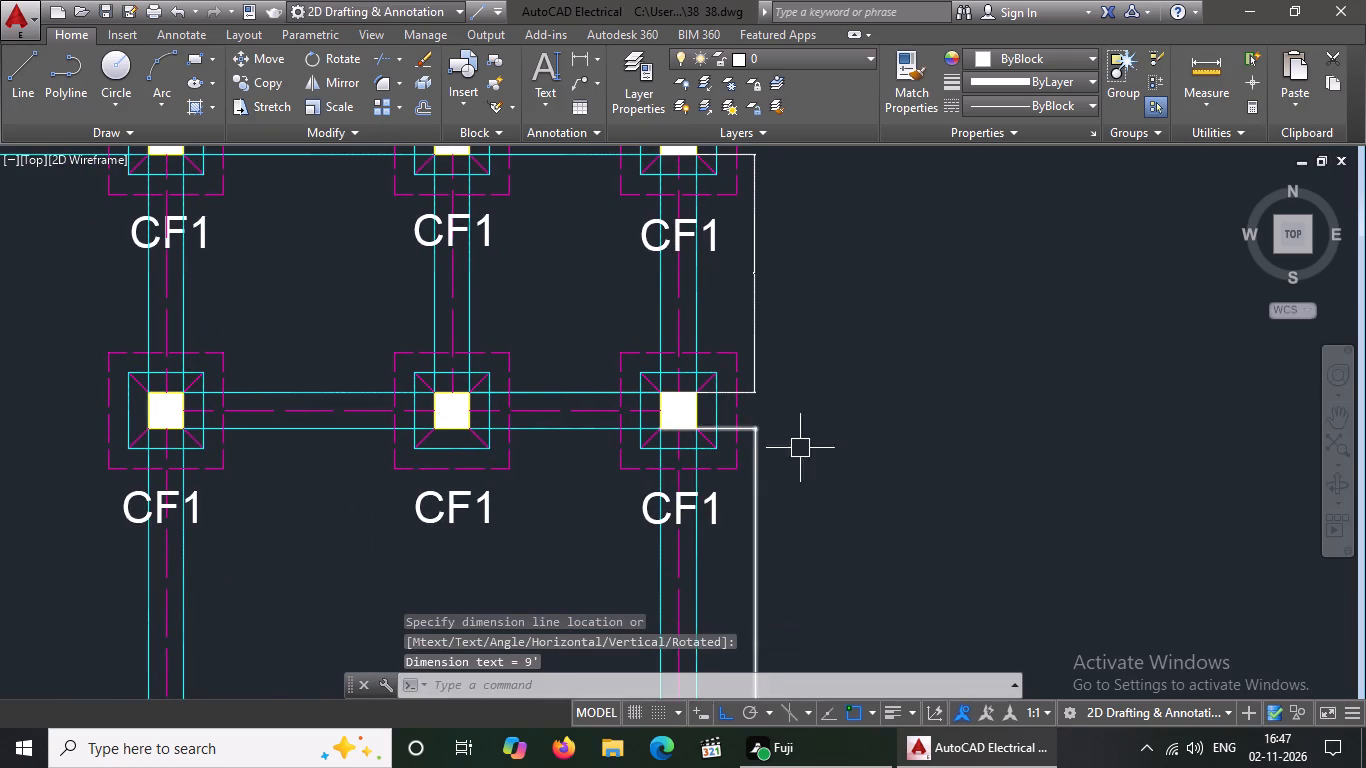
scroll(828, 410, down, 3)
key(Escape)
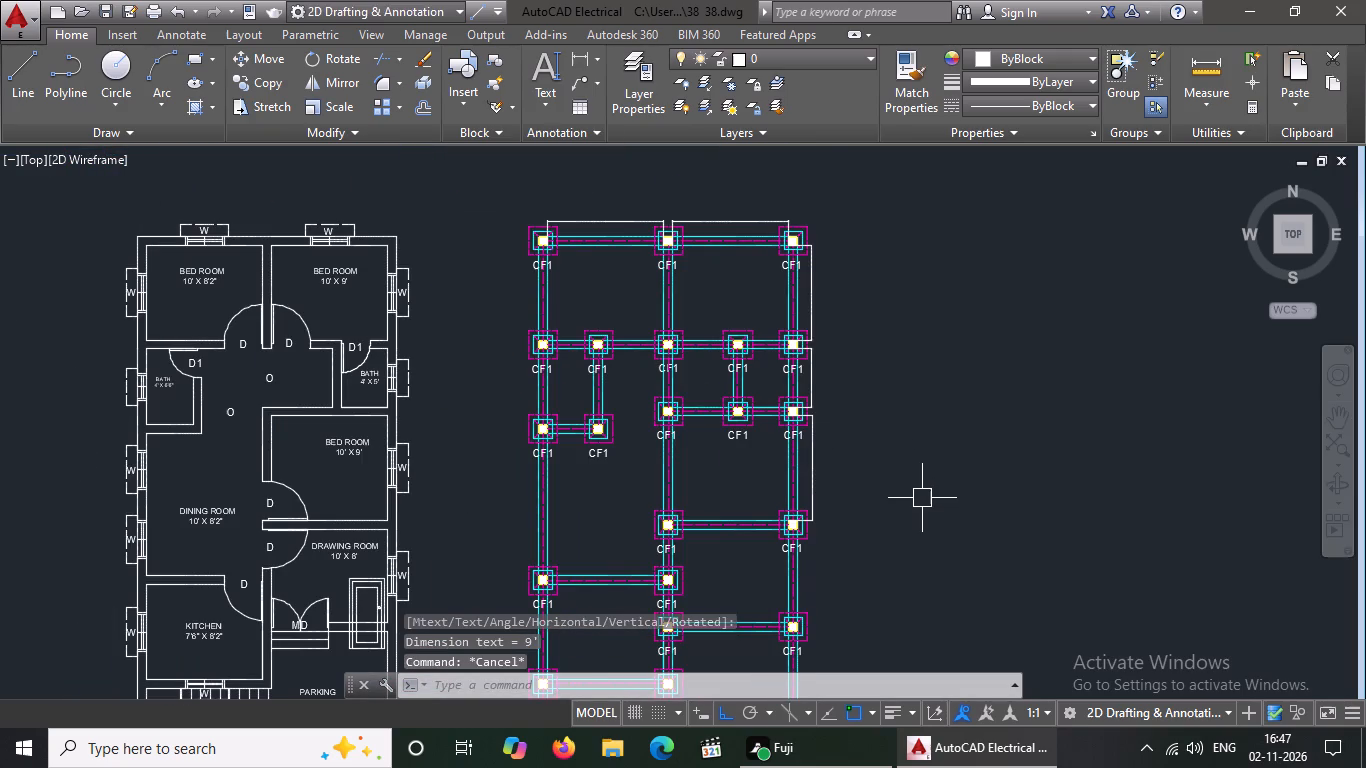
Add a vertical linear dimension between the facing edges of the fourth and fifth right-side columns, aligned with the dimensions above it.
text(DIMLIN)
key(Return)
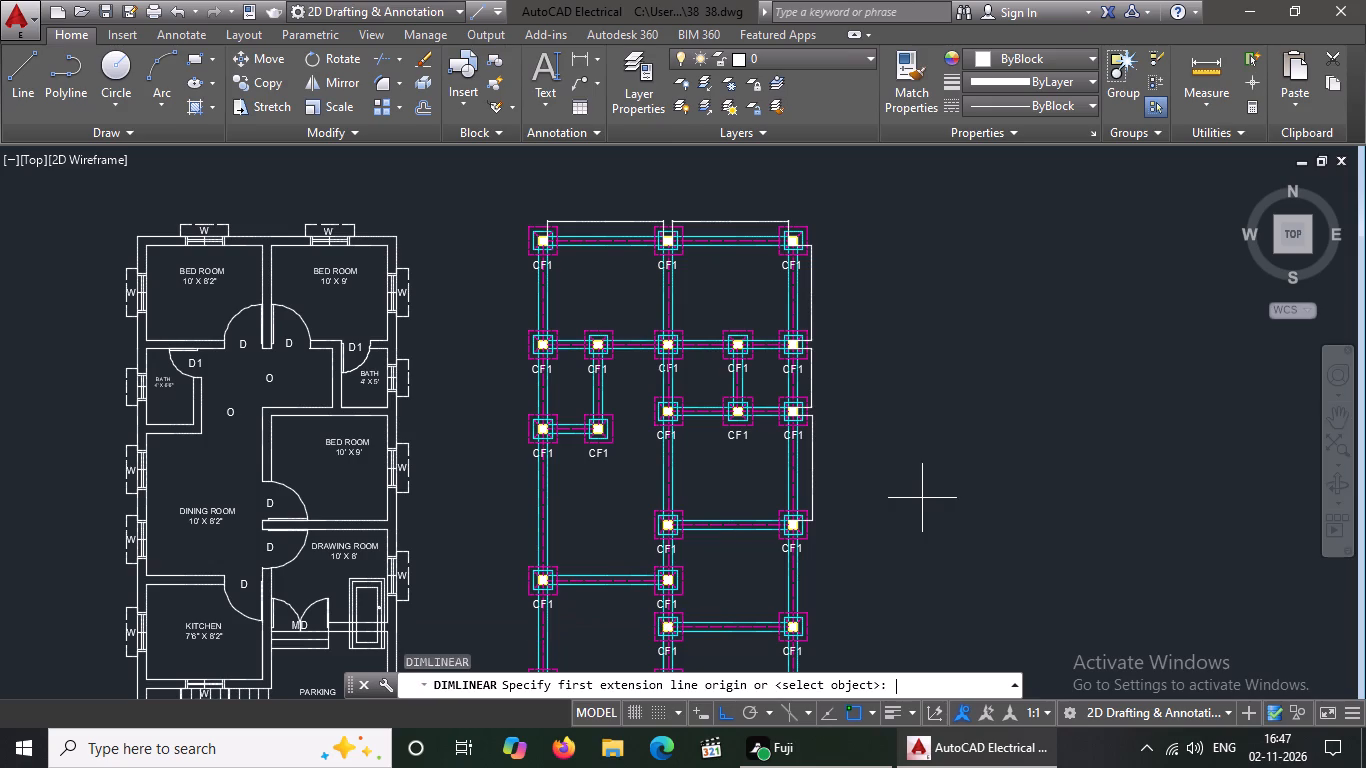
scroll(873, 441, down, 2)
scroll(870, 514, up, 3)
scroll(721, 362, up, 2)
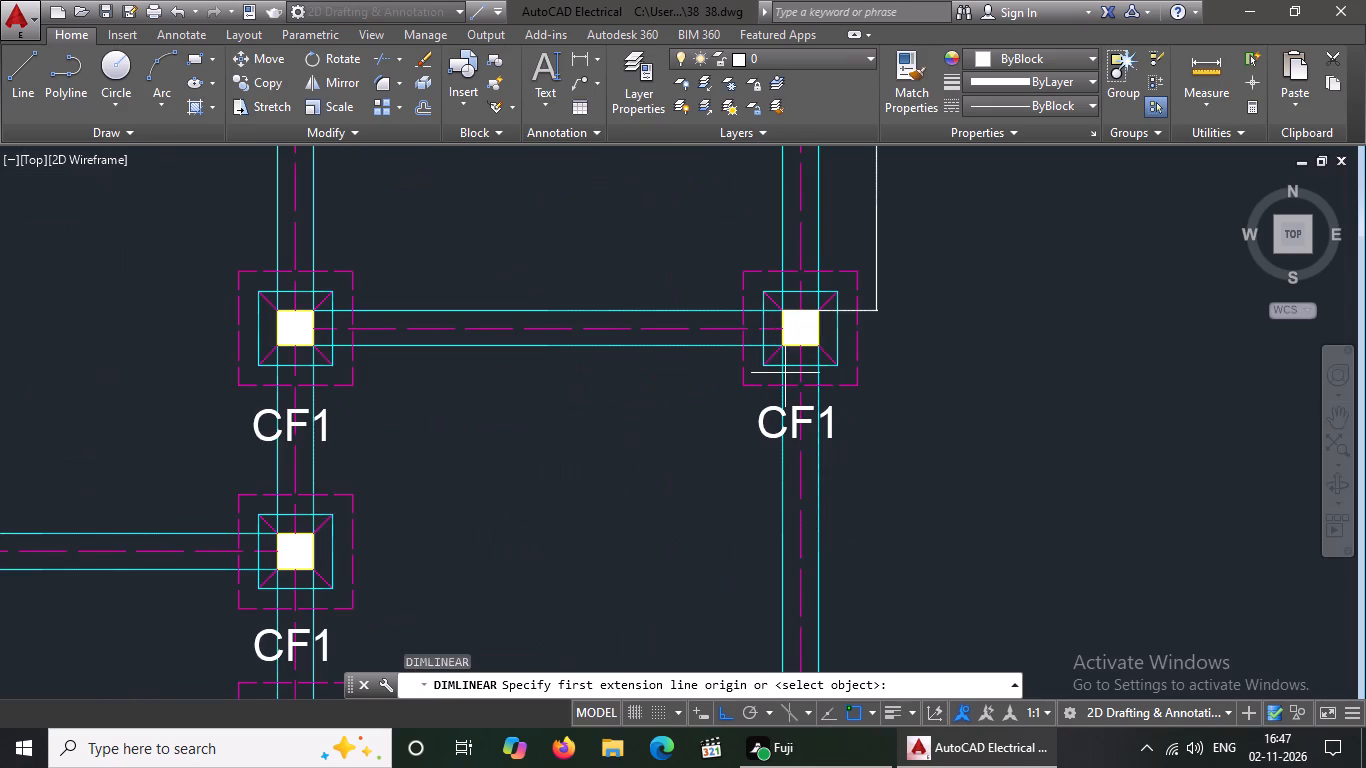
click(782, 341)
scroll(802, 403, down, 3)
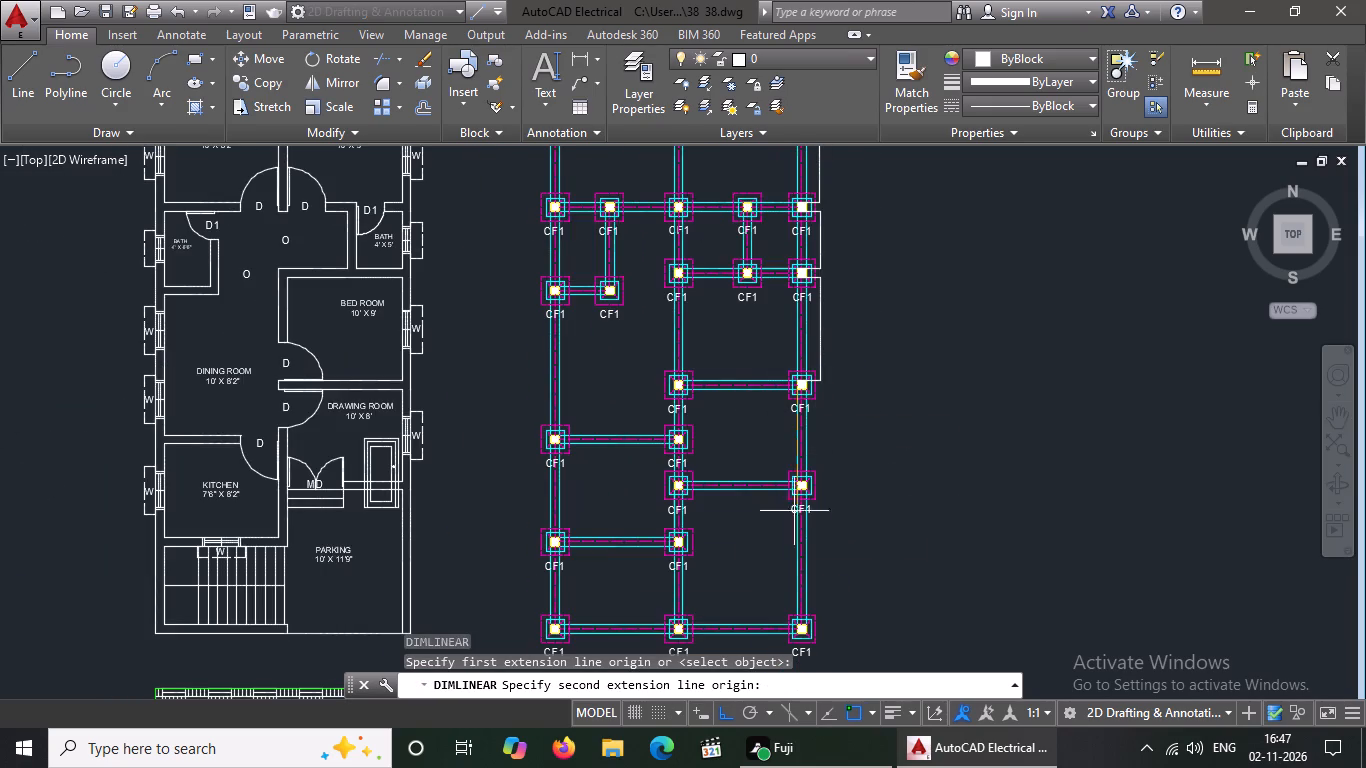
scroll(794, 471, up, 3)
click(797, 523)
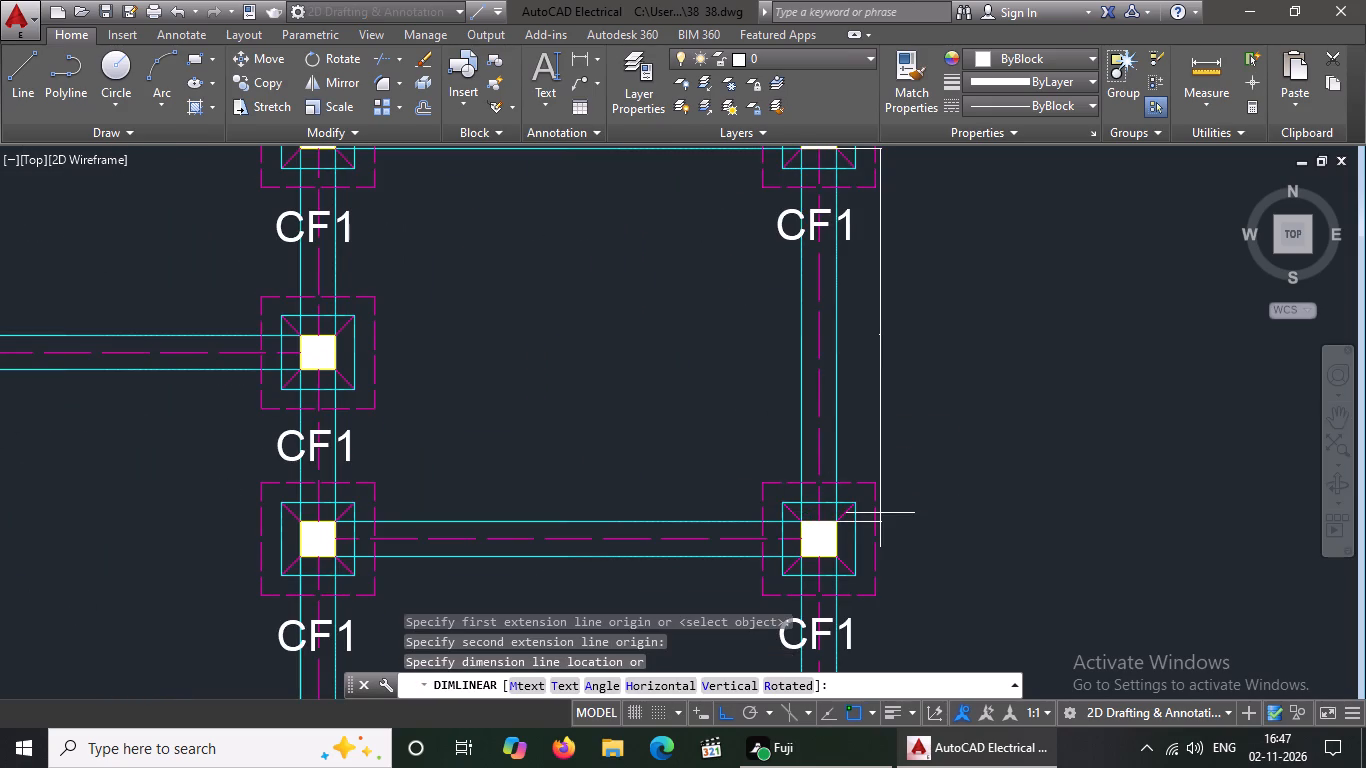
scroll(880, 513, down, 2)
scroll(893, 378, up, 1)
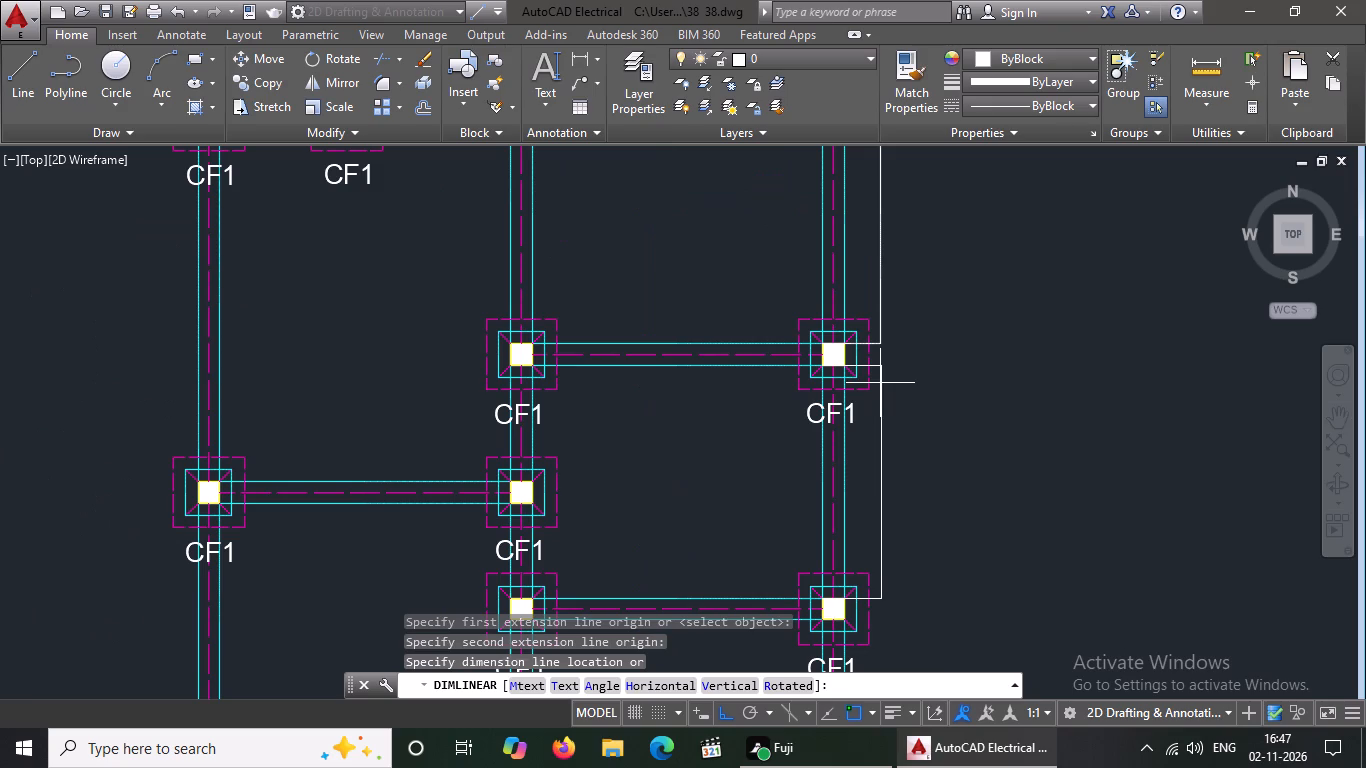
scroll(881, 384, up, 2)
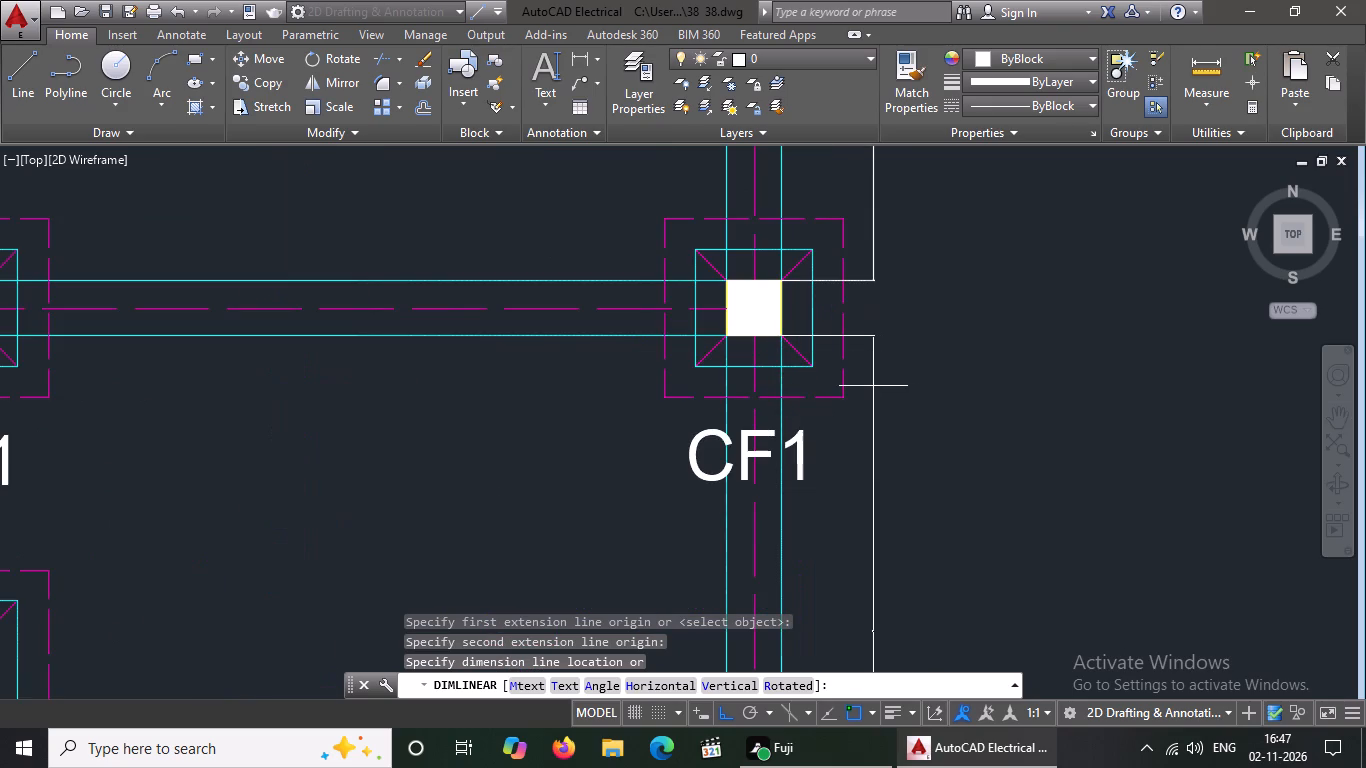
click(873, 387)
scroll(875, 388, down, 4)
key(Escape)
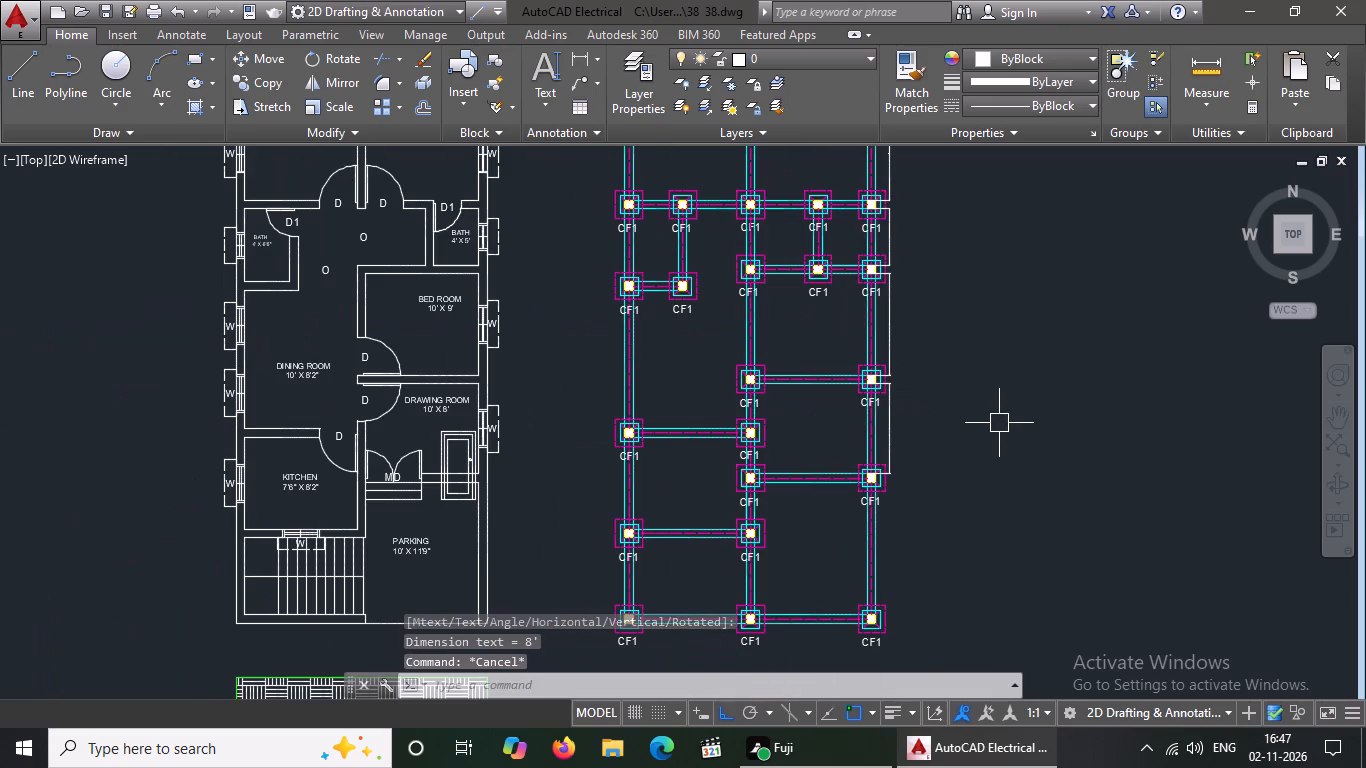
Add a vertical linear dimension between the facing edges of the fifth and bottom right-side columns, aligned with the dimensions above it.
text(DIMLIN)
key(Return)
scroll(922, 486, up, 5)
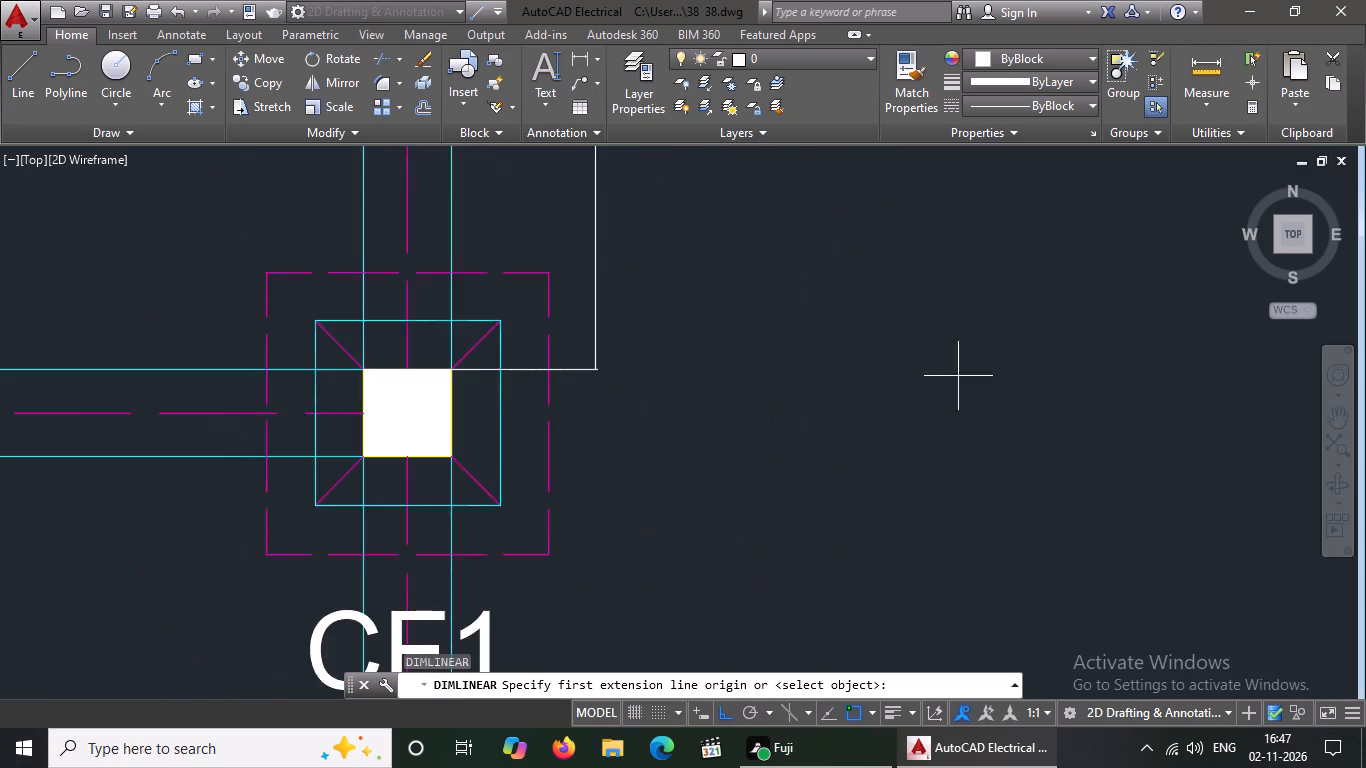
scroll(999, 362, down, 4)
scroll(946, 446, up, 3)
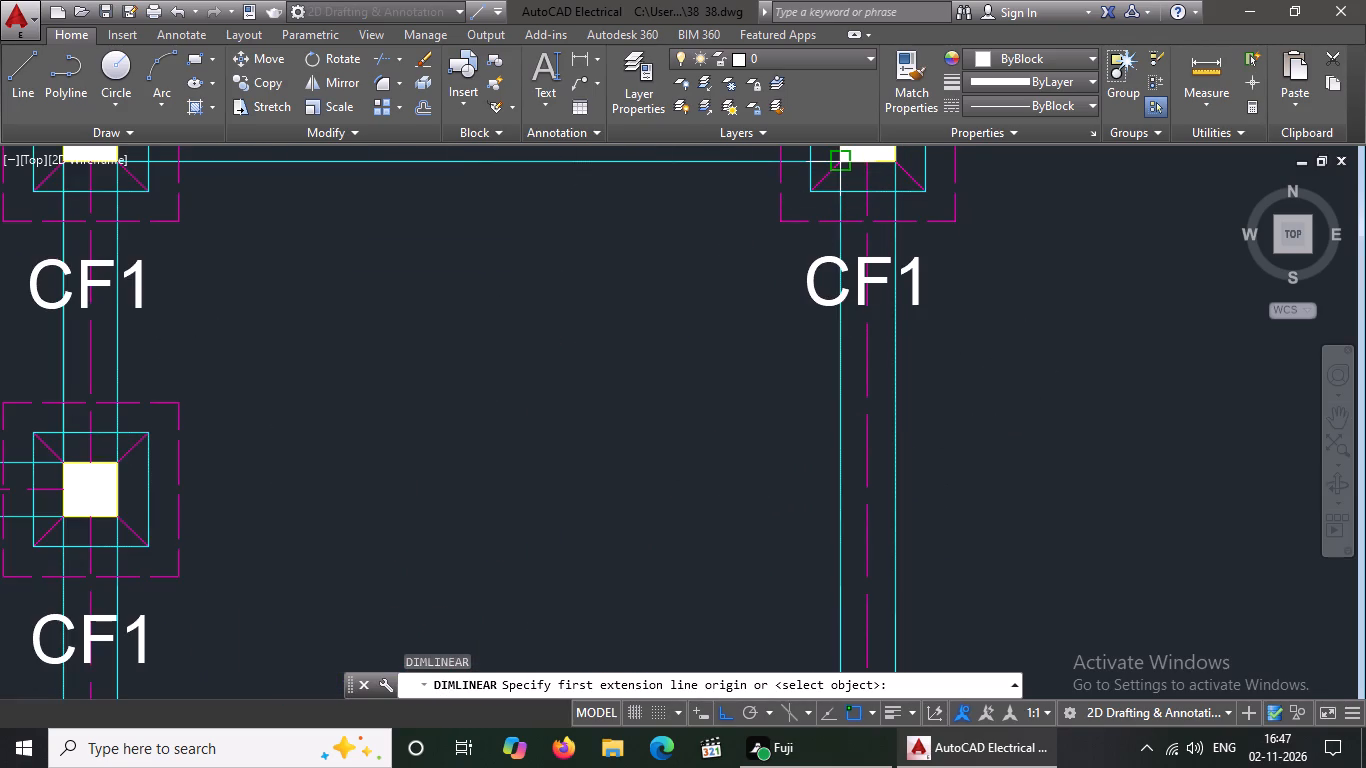
click(834, 158)
scroll(841, 236, down, 4)
scroll(842, 389, up, 3)
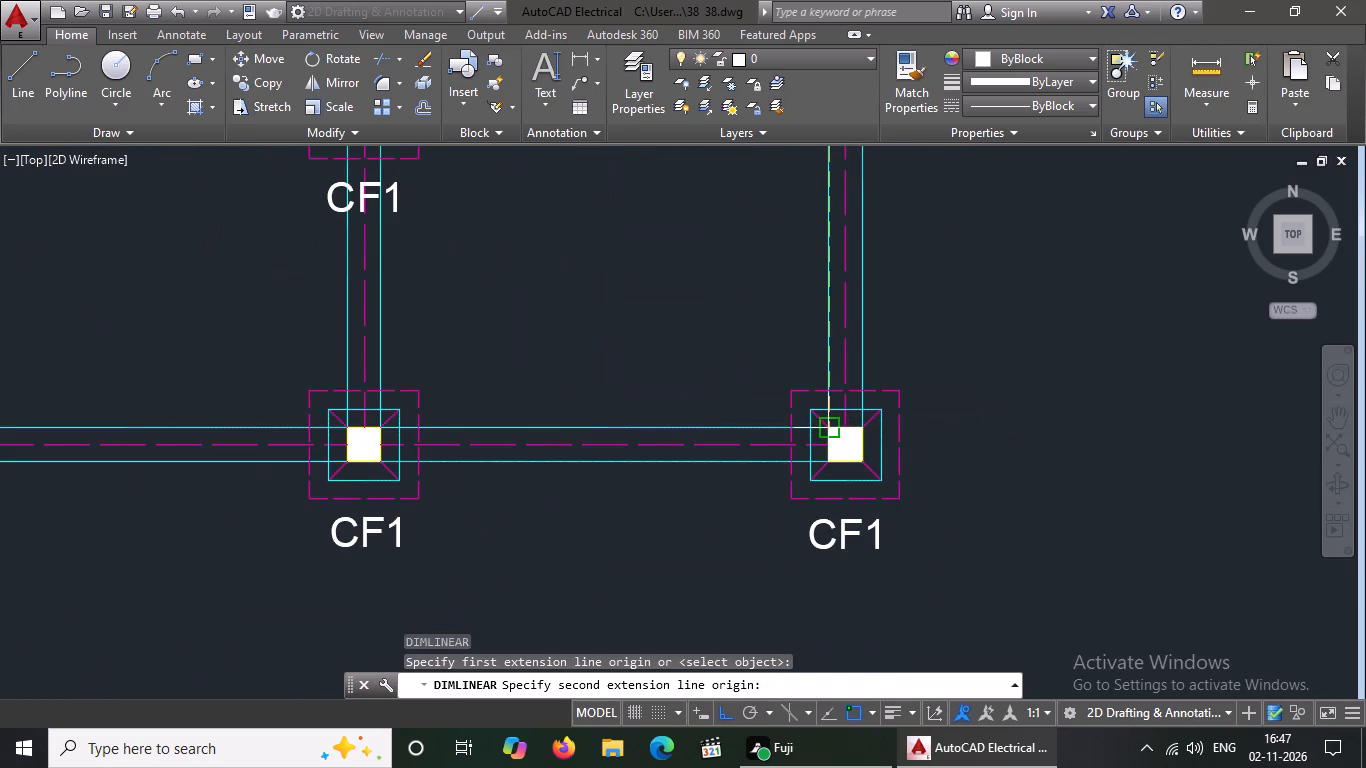
click(832, 427)
scroll(901, 419, down, 3)
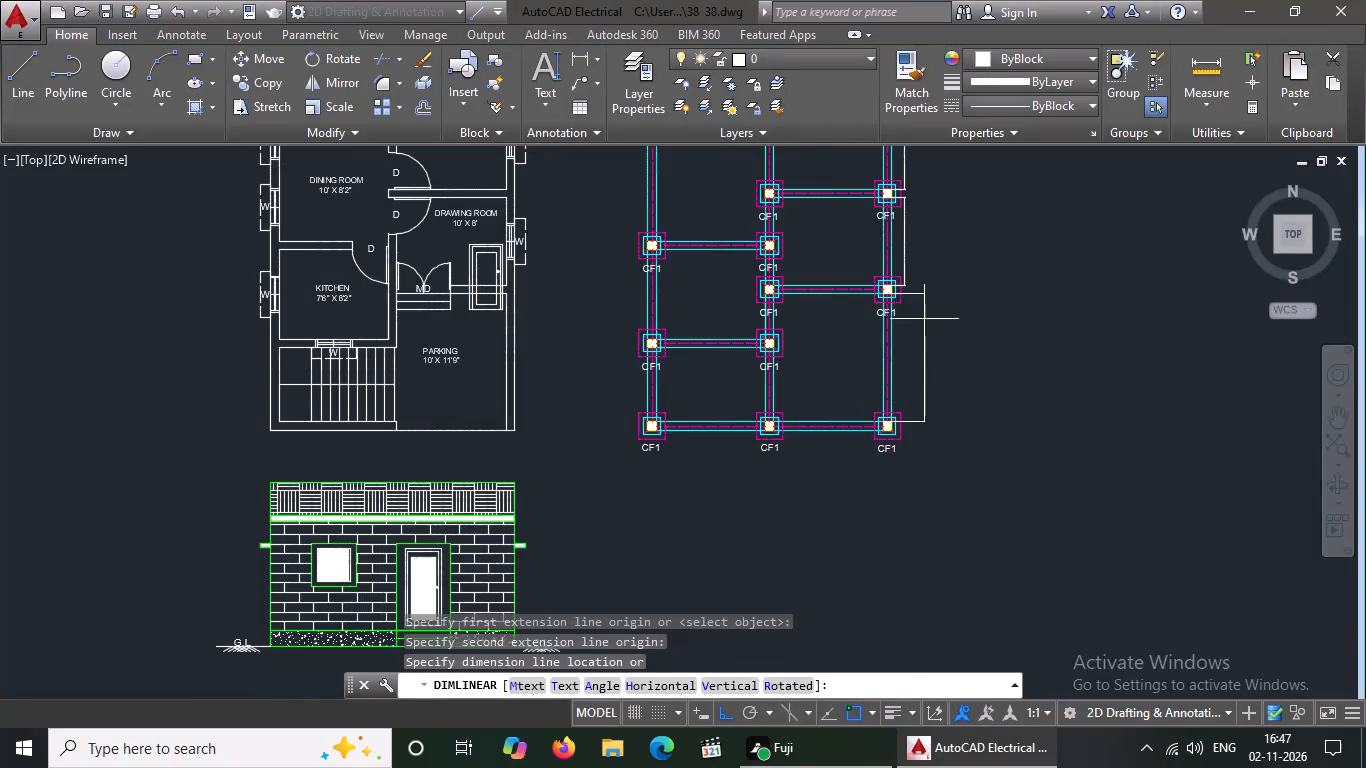
scroll(924, 318, up, 3)
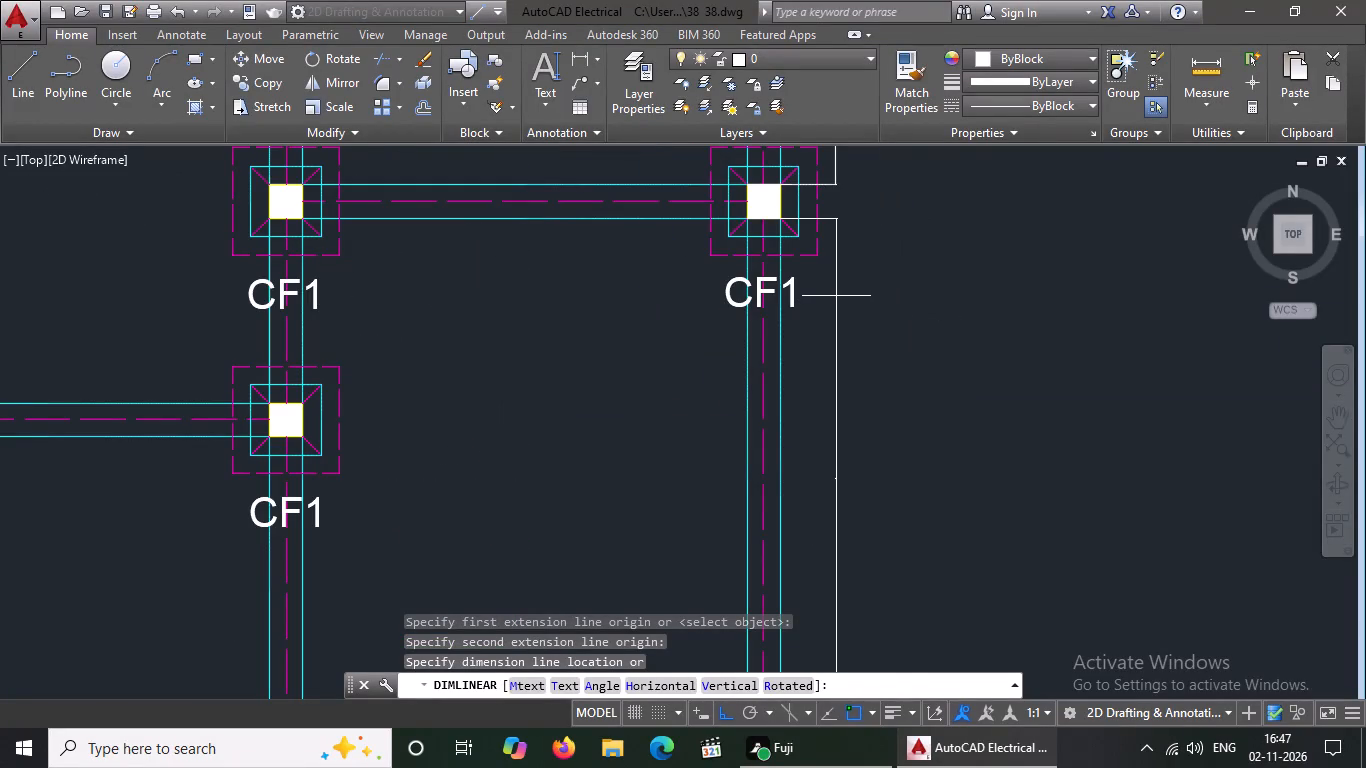
click(836, 296)
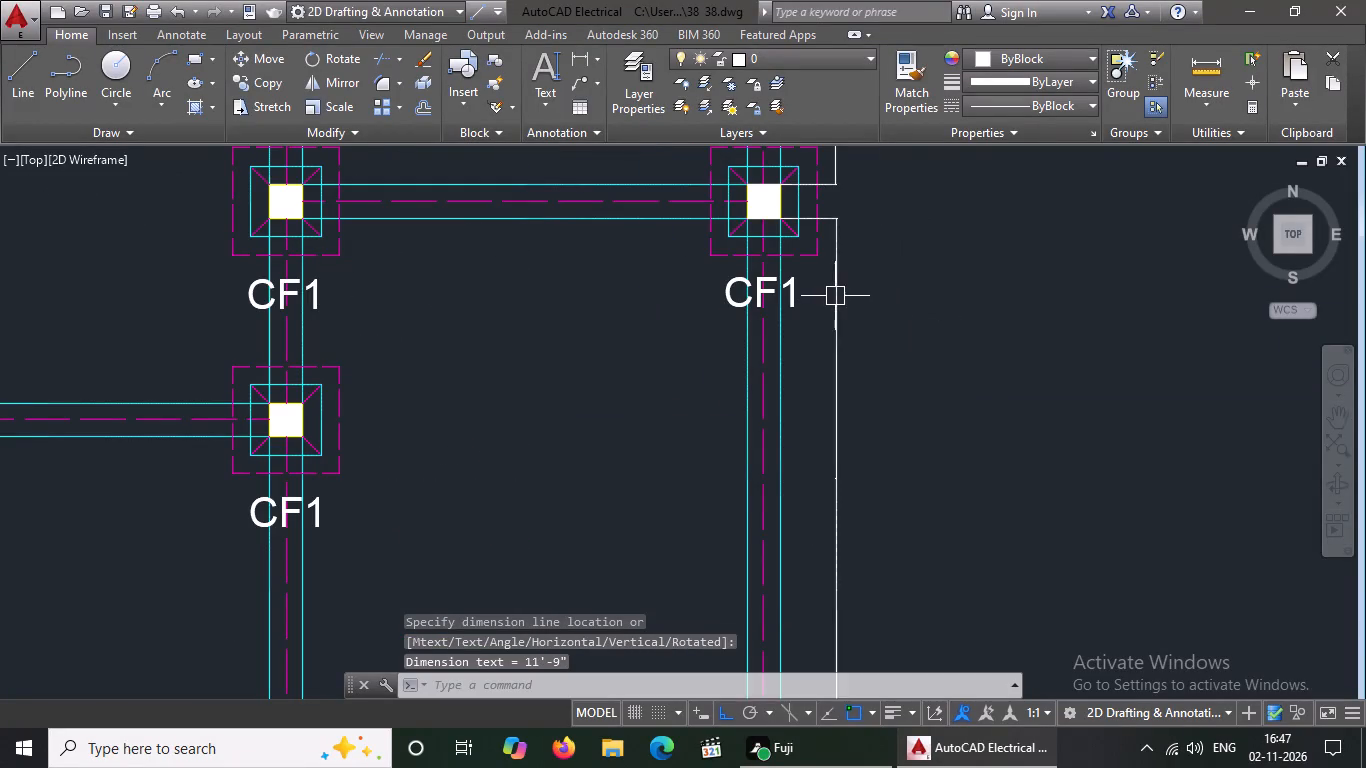
scroll(835, 296, down, 3)
scroll(917, 415, down, 2)
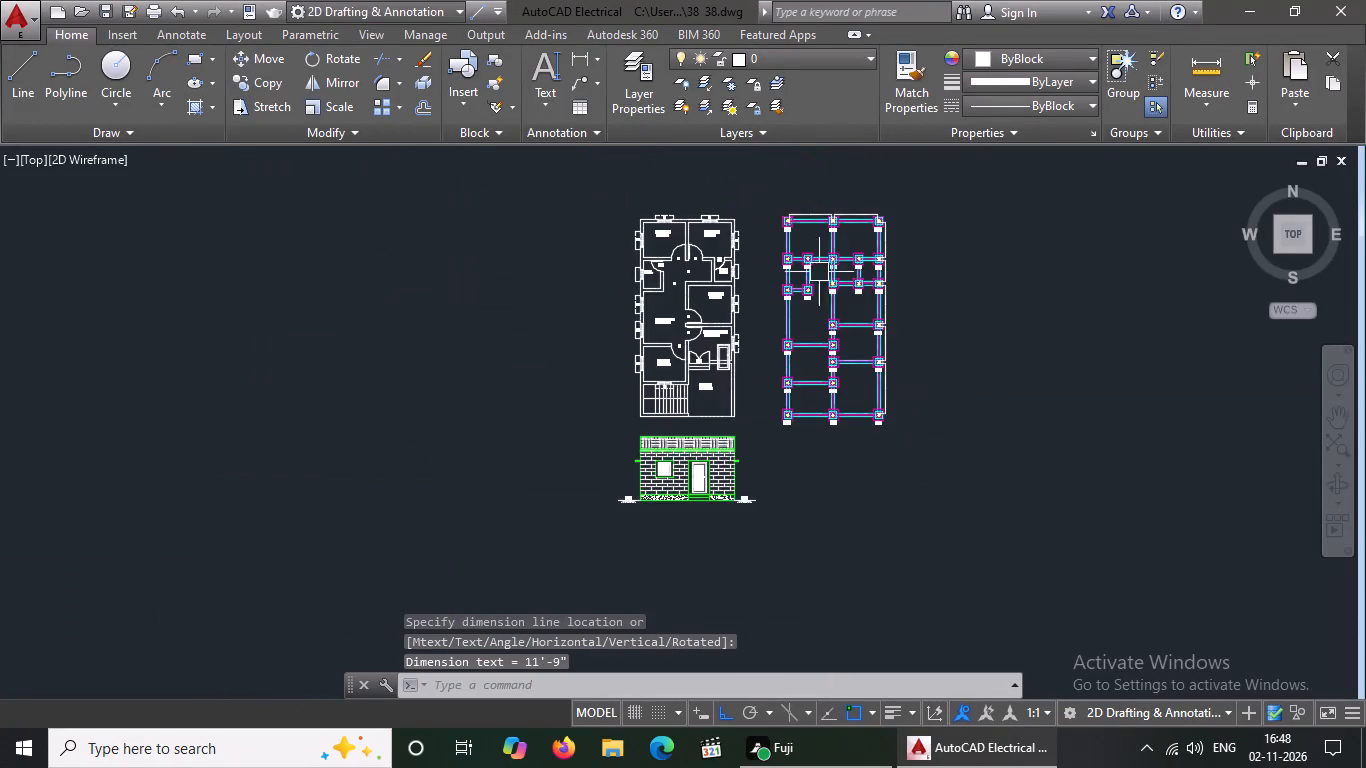
scroll(832, 204, up, 4)
key(Escape)
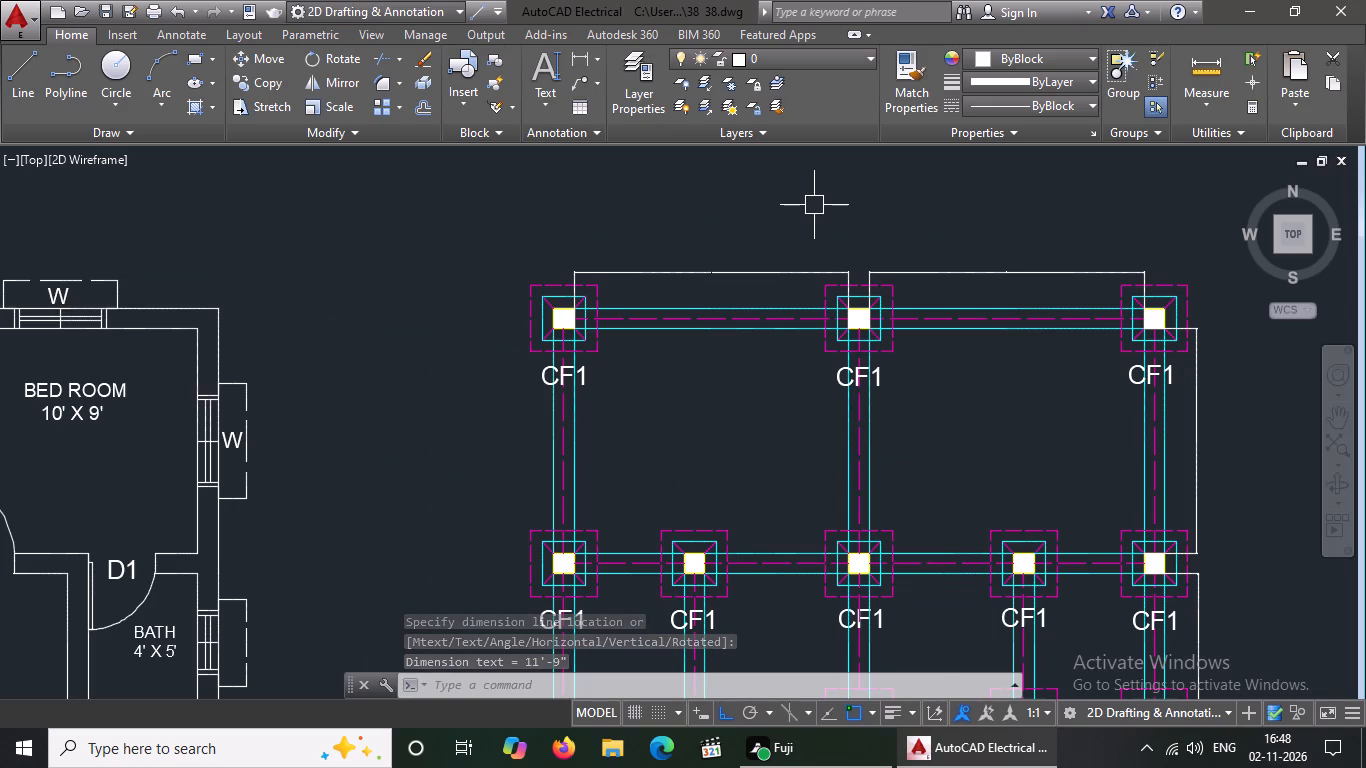
Add a vertical linear dimension between the facing edges of the top and second left-side columns, placed outside the footings.
text(DIMLIN)
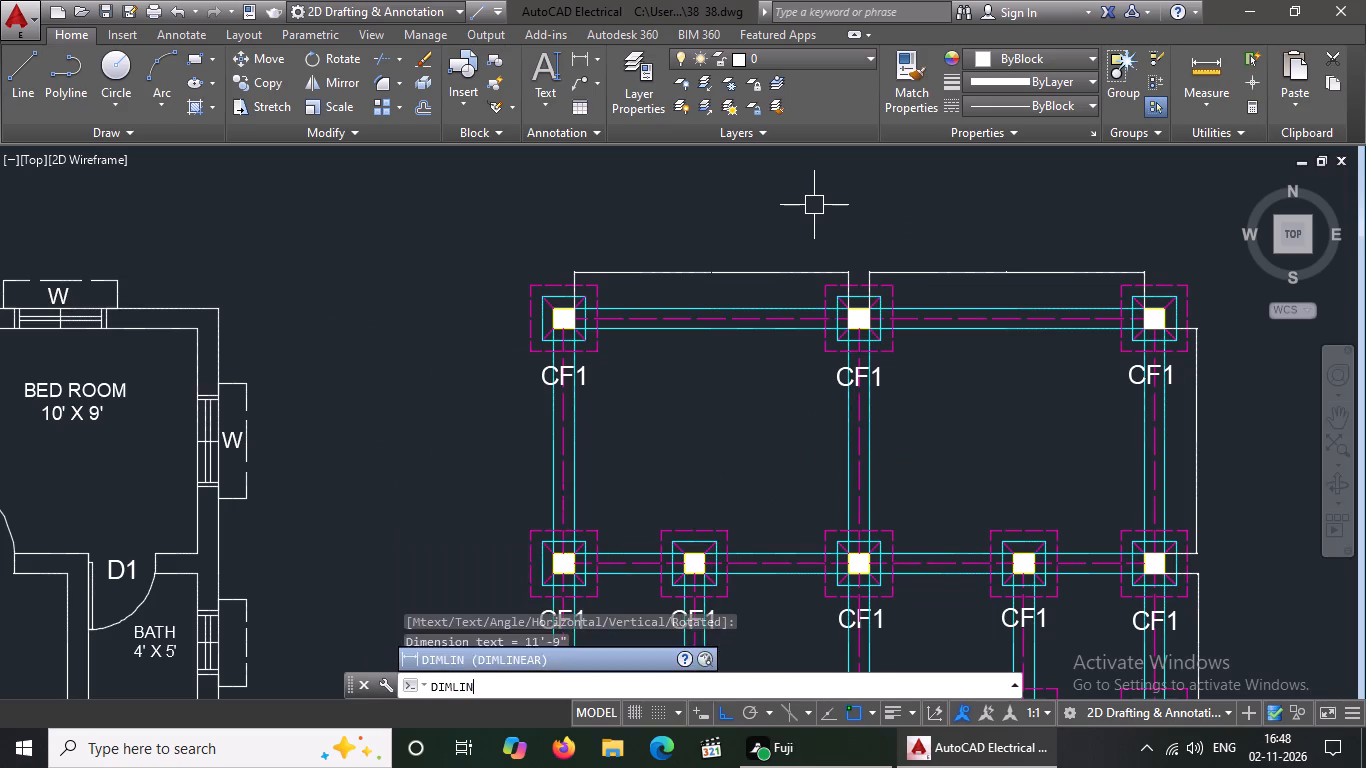
key(Return)
scroll(603, 305, up, 4)
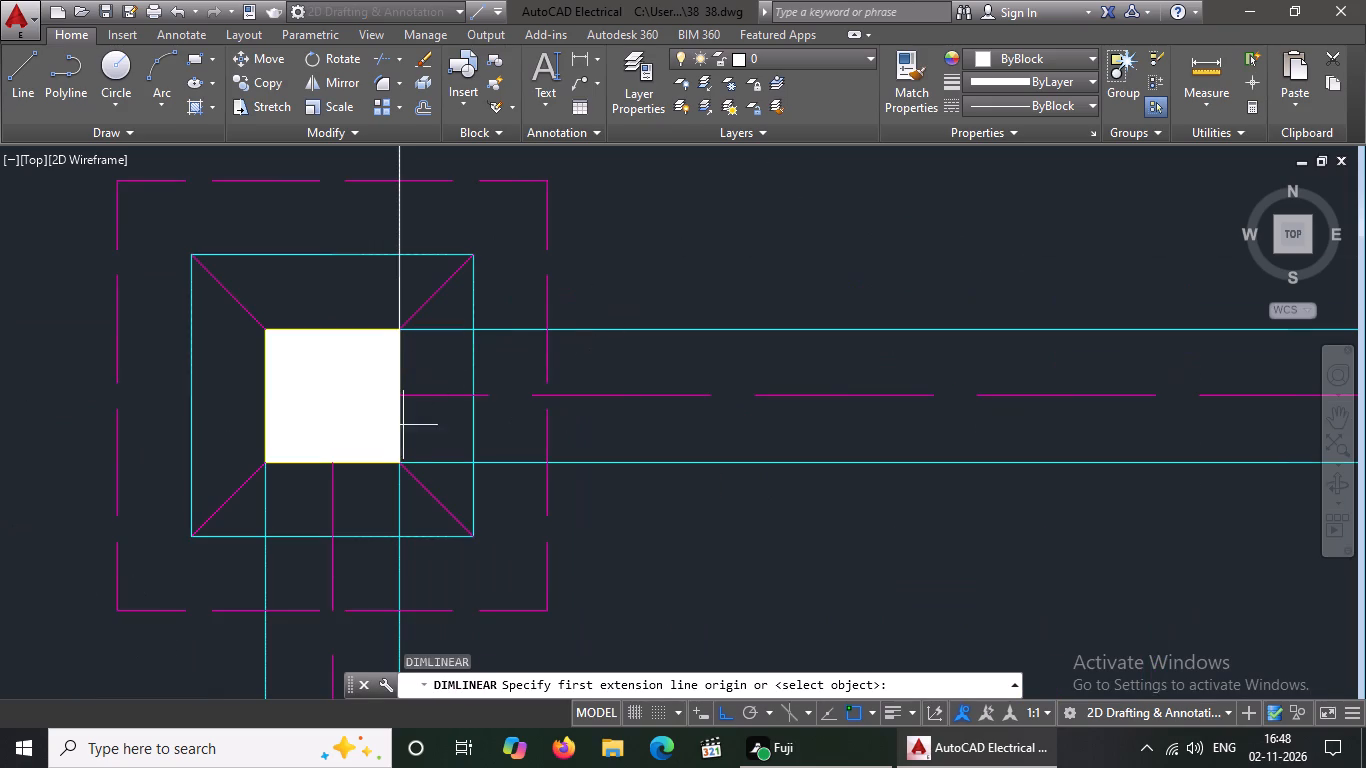
click(400, 465)
scroll(411, 431, down, 3)
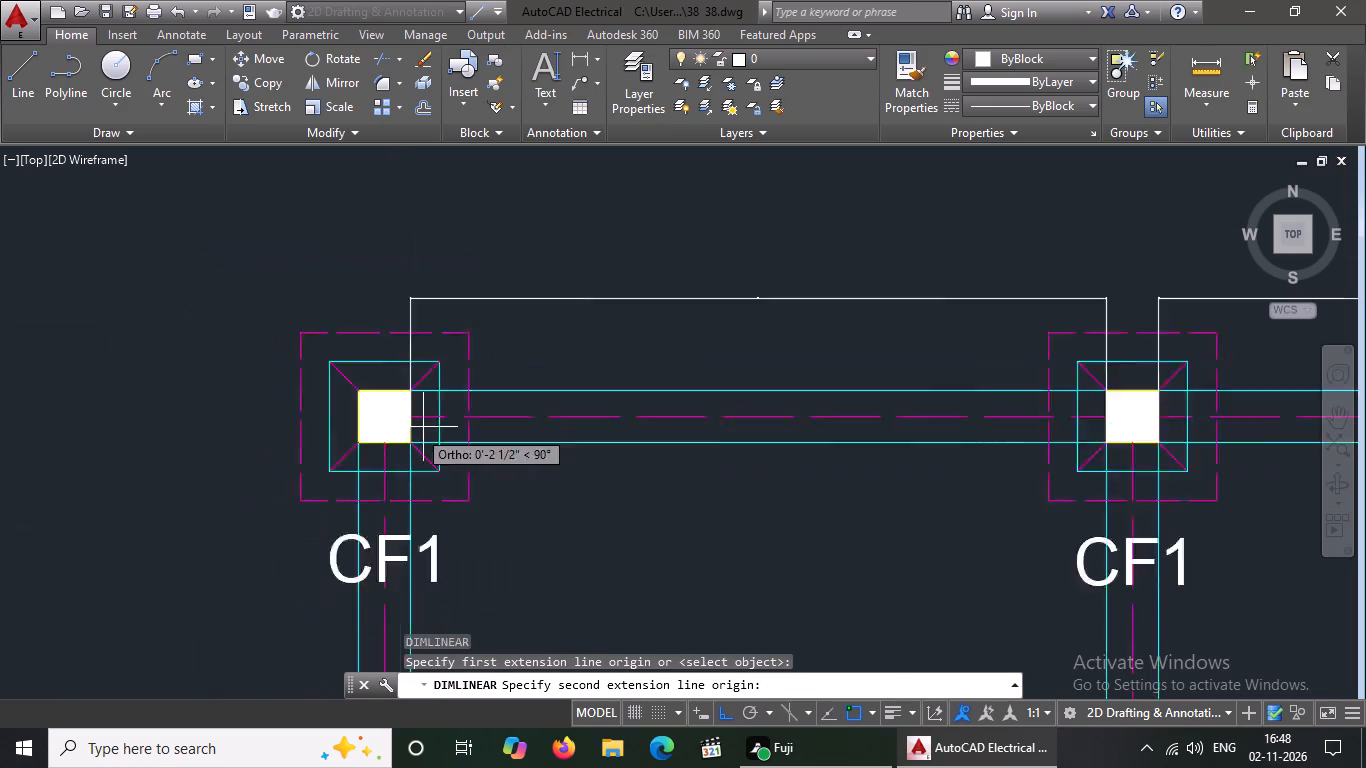
scroll(426, 427, down, 3)
scroll(442, 516, up, 4)
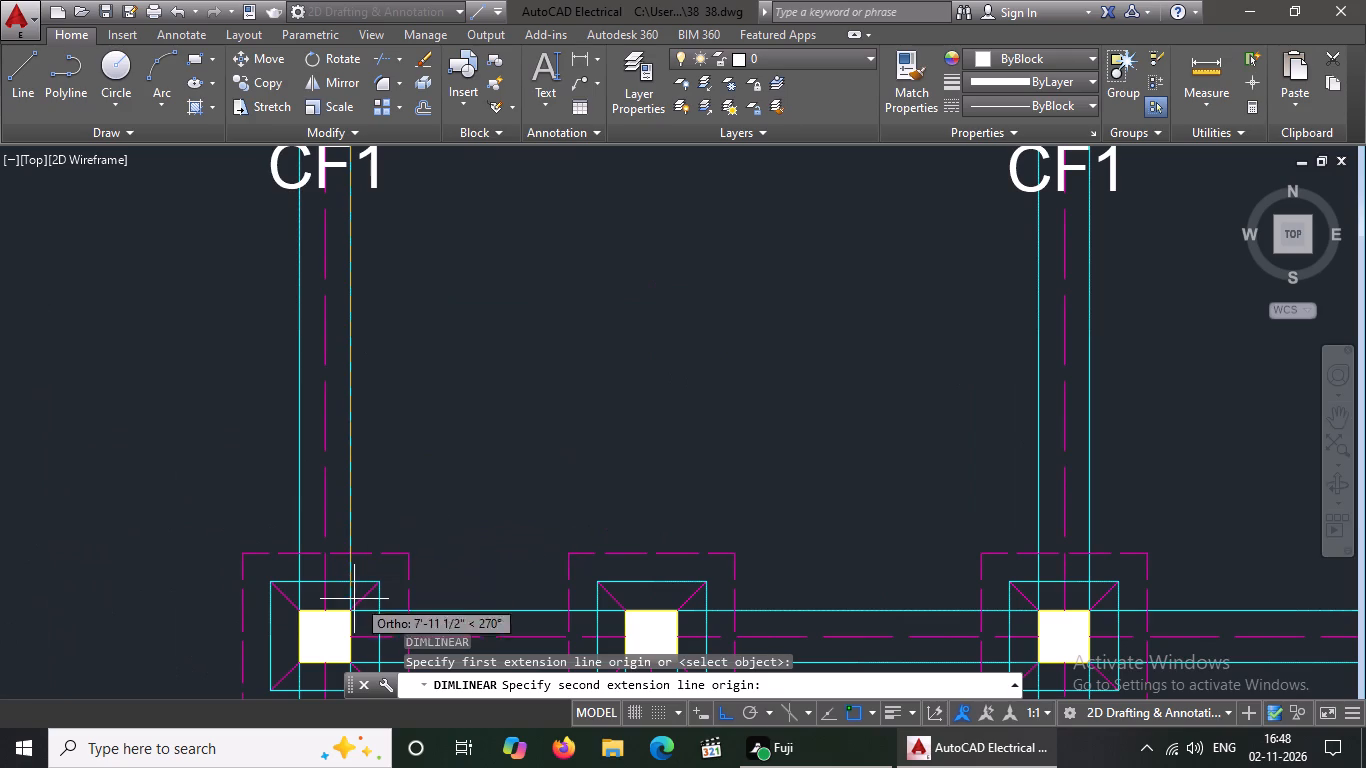
click(344, 612)
scroll(207, 587, down, 2)
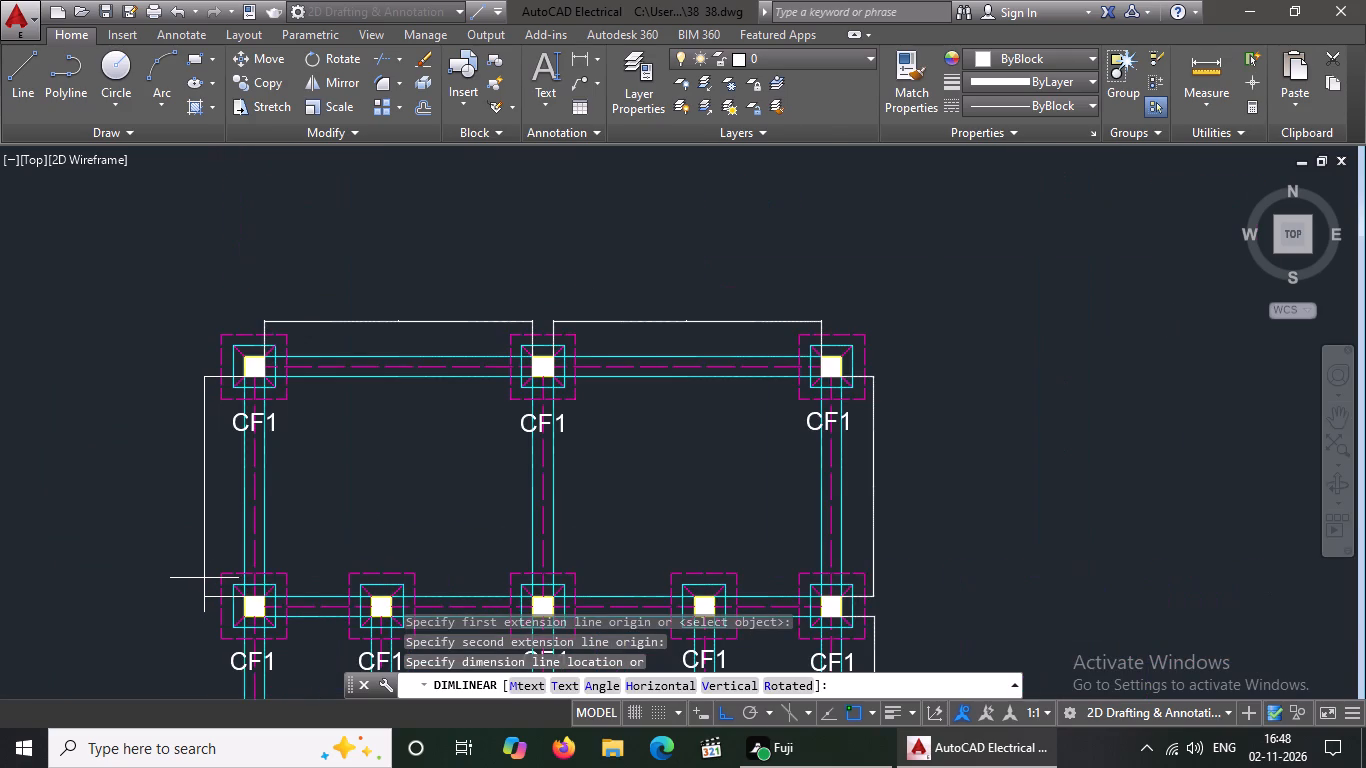
click(207, 576)
Add a vertical linear dimension between the facing edges of the second and third left-side columns, aligned with the dimension above it.
scroll(229, 545, down, 3)
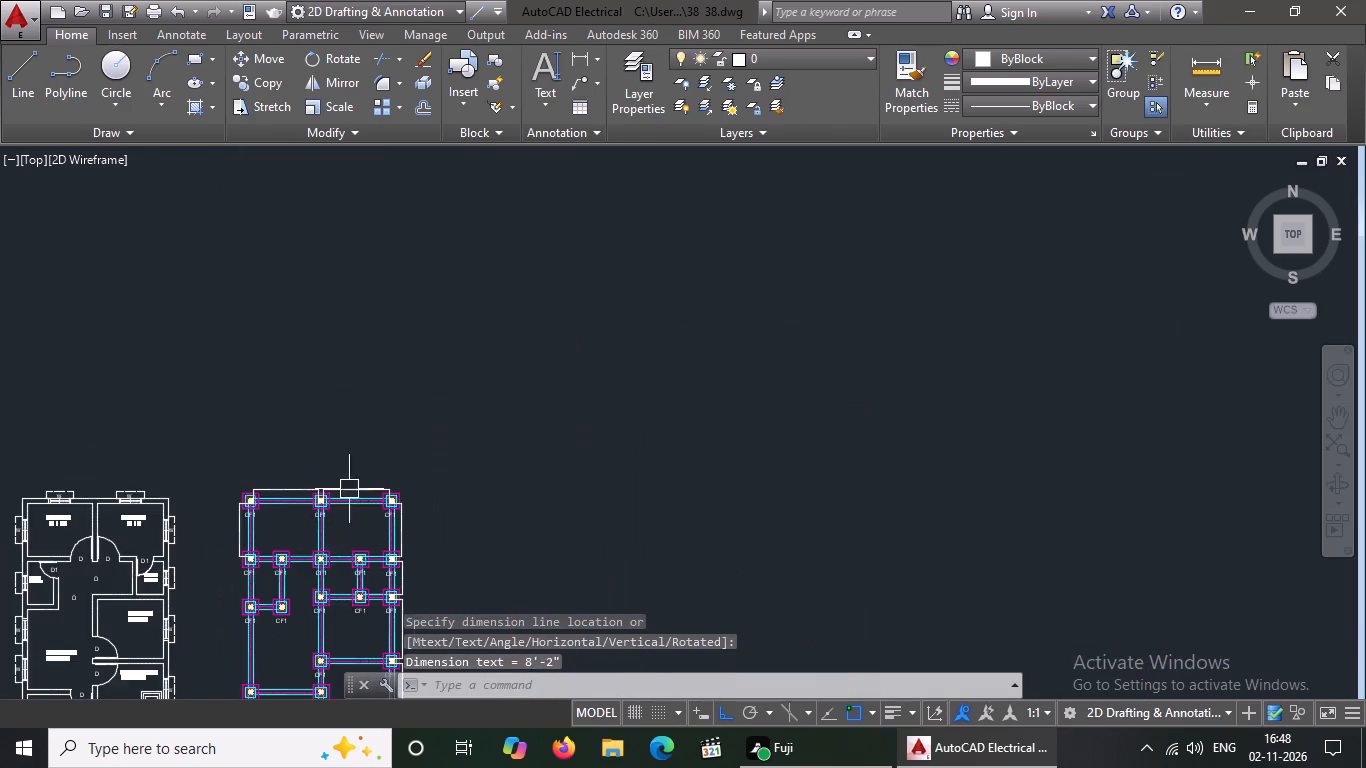
scroll(375, 478, down, 2)
scroll(272, 592, up, 4)
key(Escape)
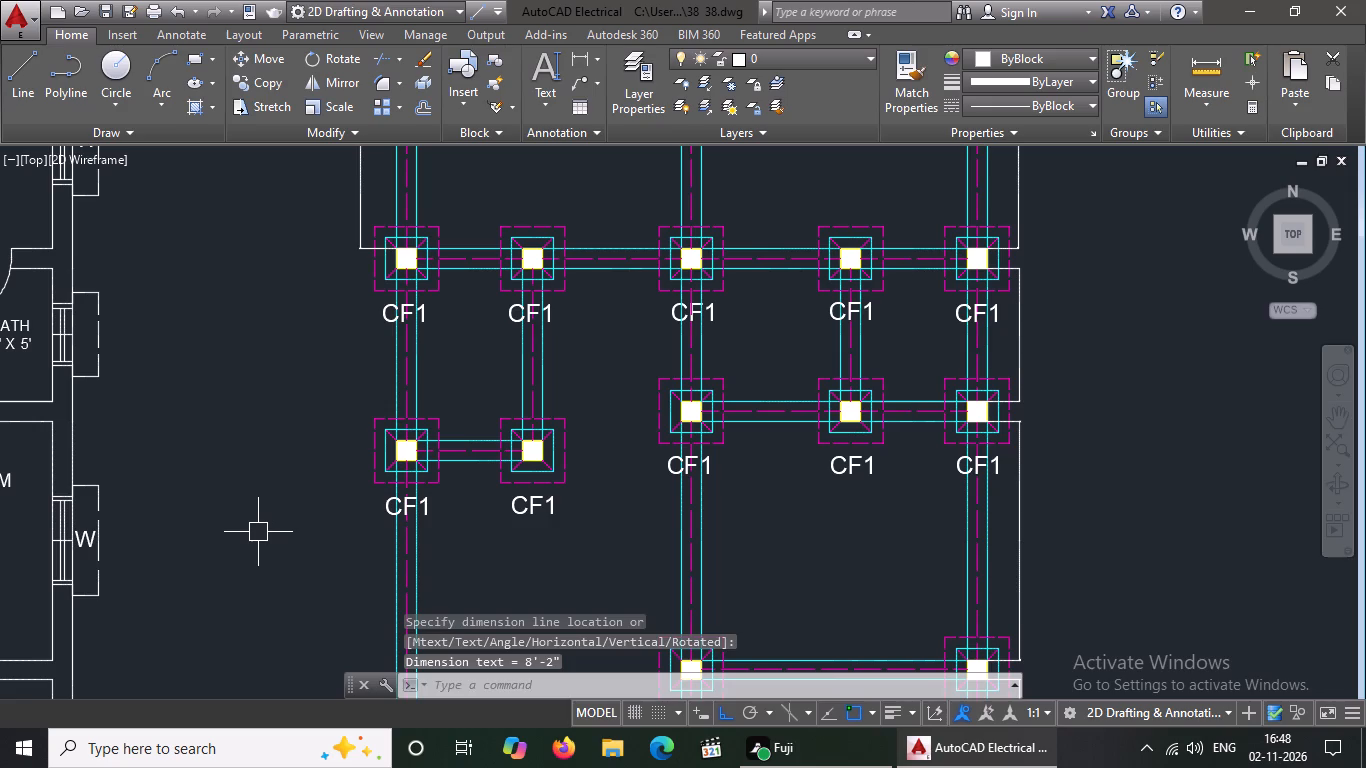
text(DIMLIN)
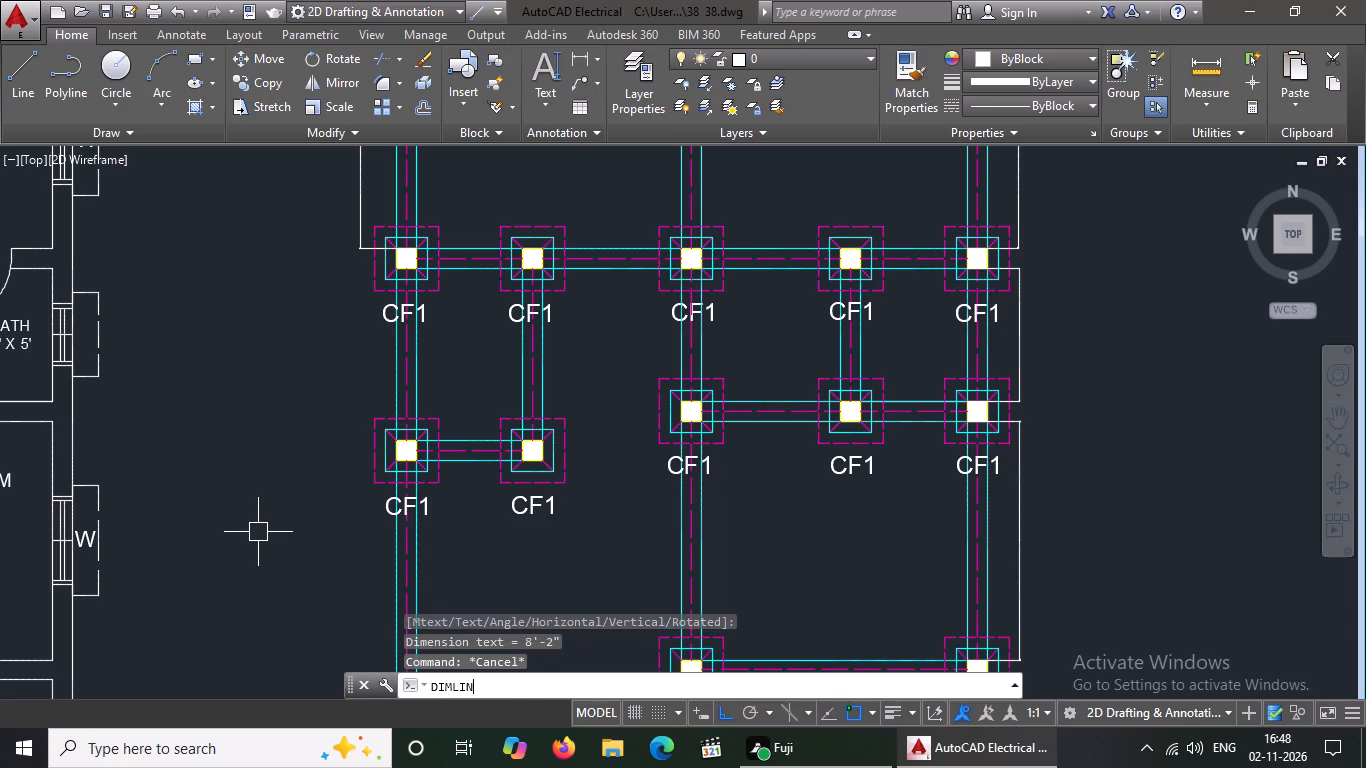
key(Return)
scroll(397, 275, up, 3)
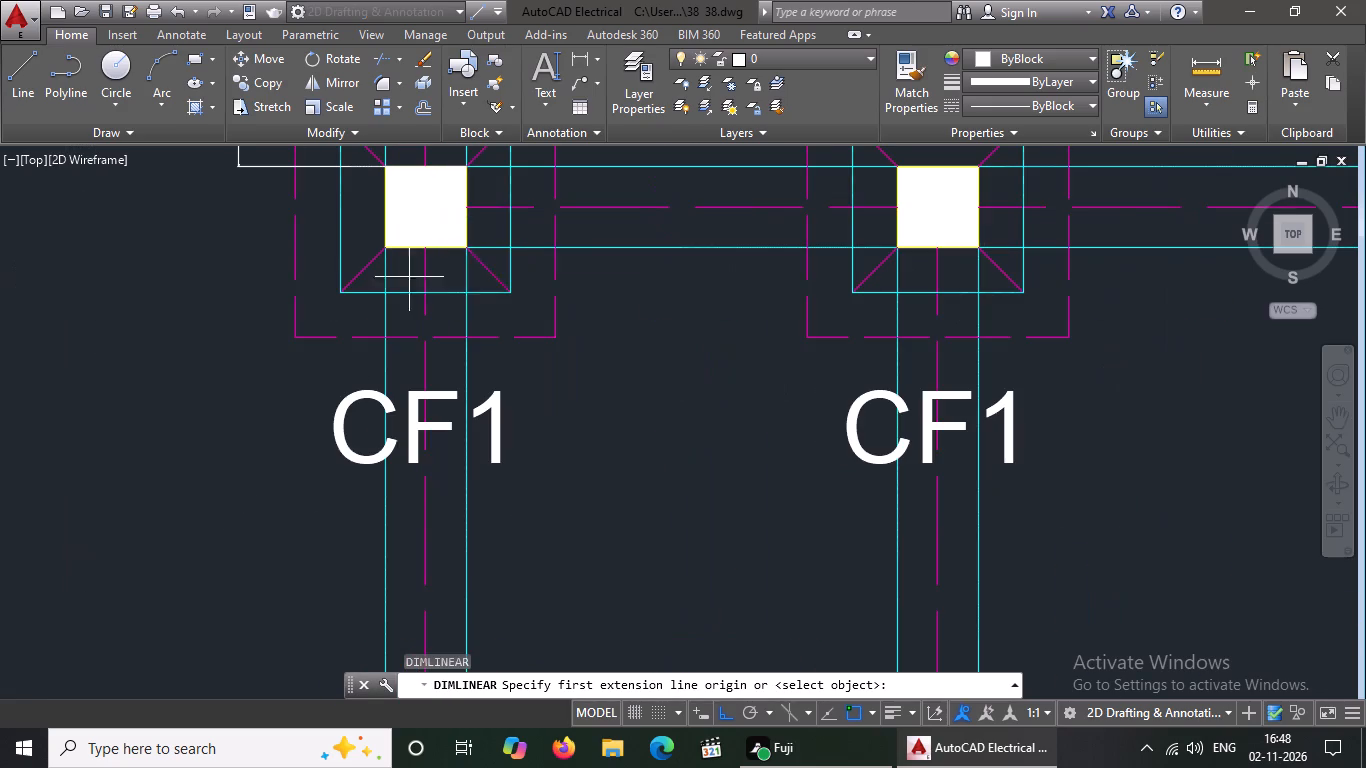
click(474, 250)
scroll(474, 253, down, 4)
scroll(469, 352, up, 2)
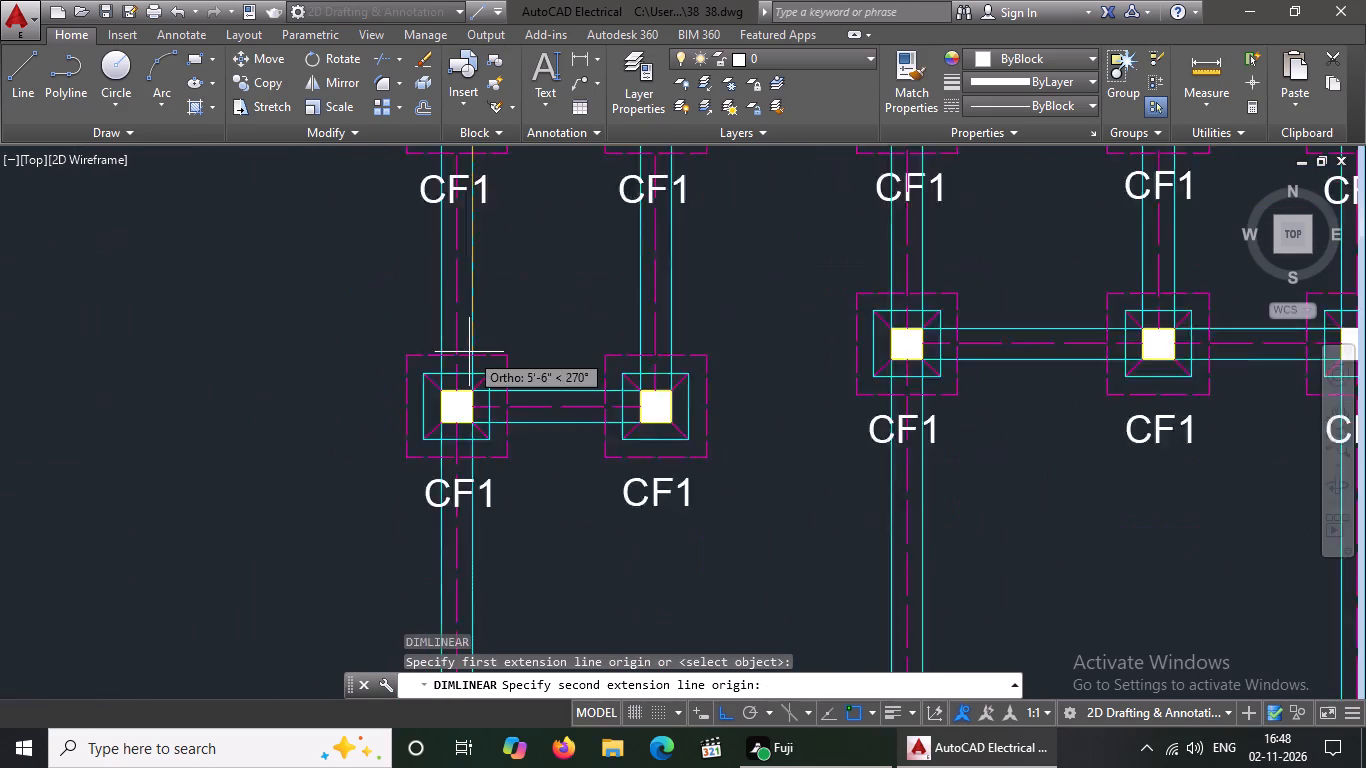
scroll(469, 352, up, 2)
click(476, 447)
scroll(402, 447, down, 3)
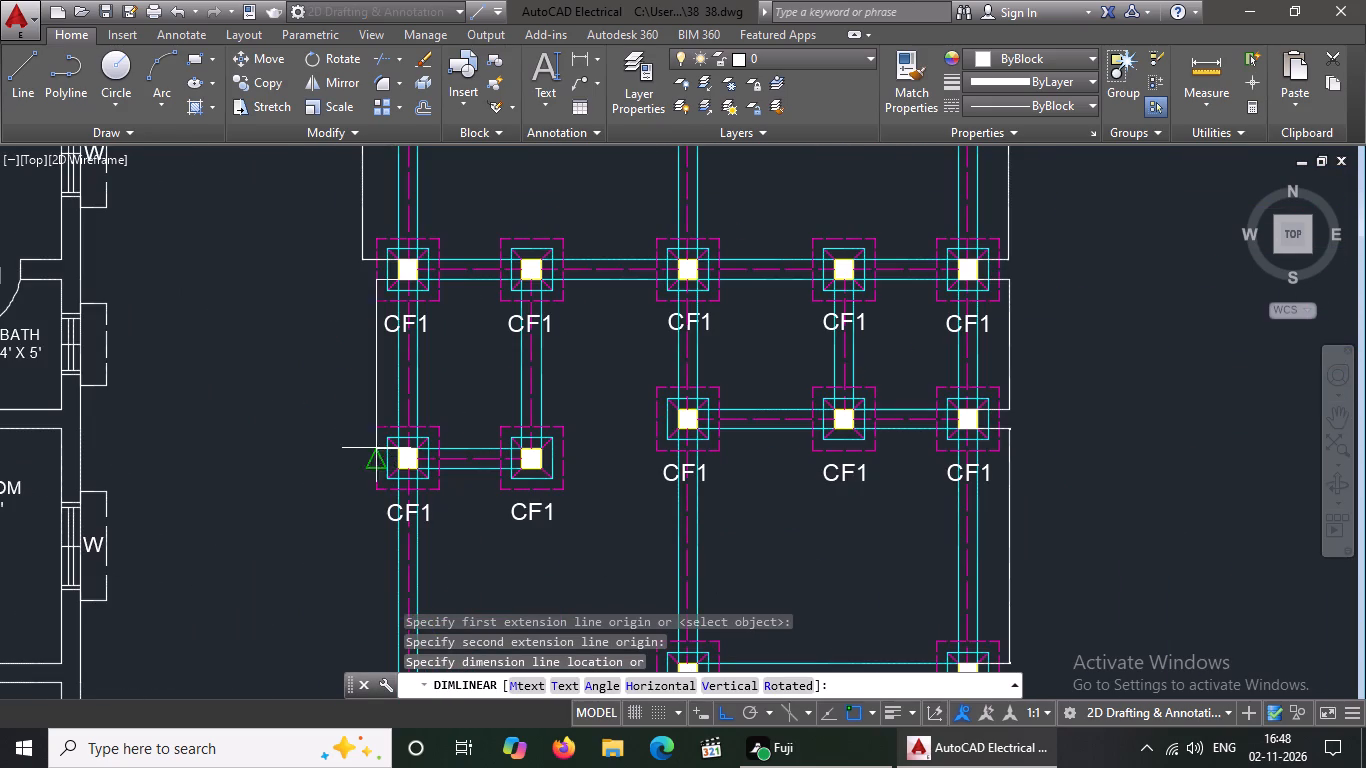
scroll(370, 439, up, 2)
scroll(361, 438, down, 2)
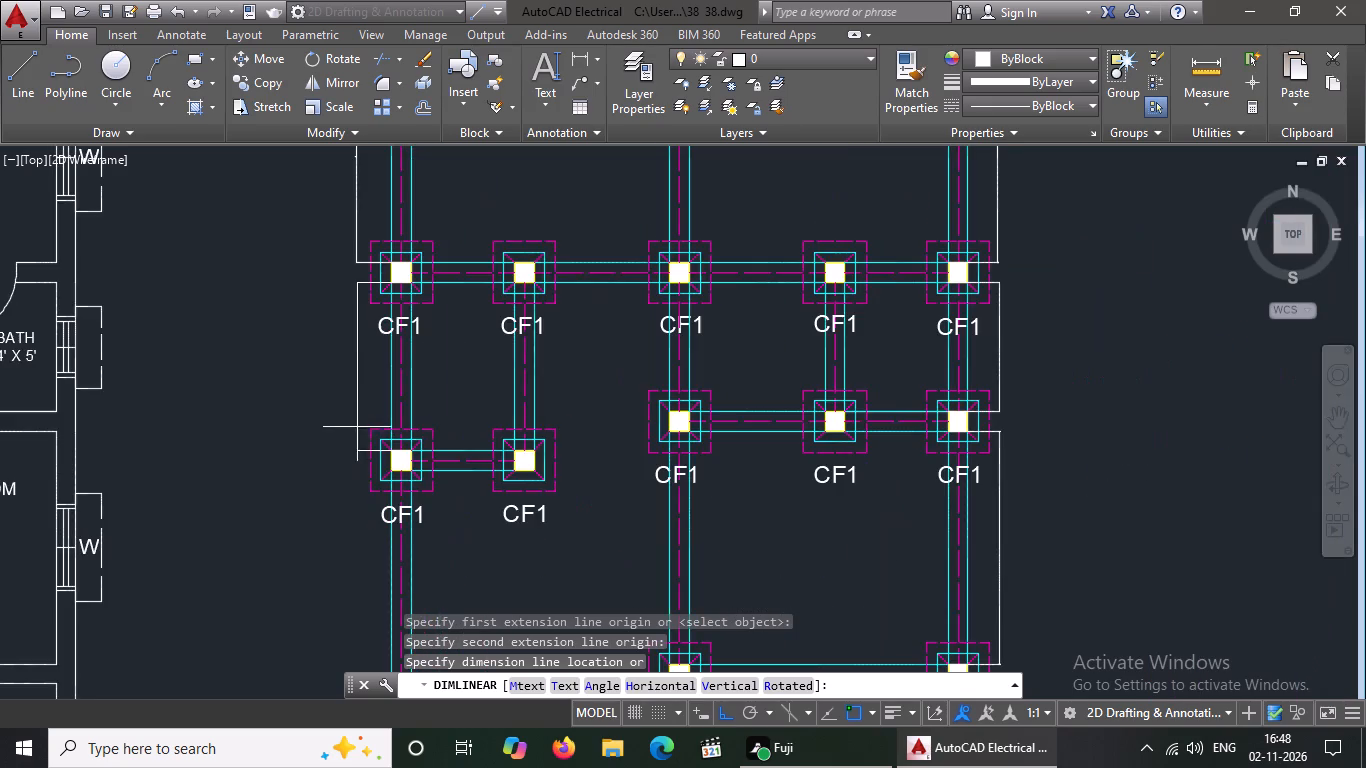
scroll(369, 369, up, 2)
scroll(342, 369, down, 2)
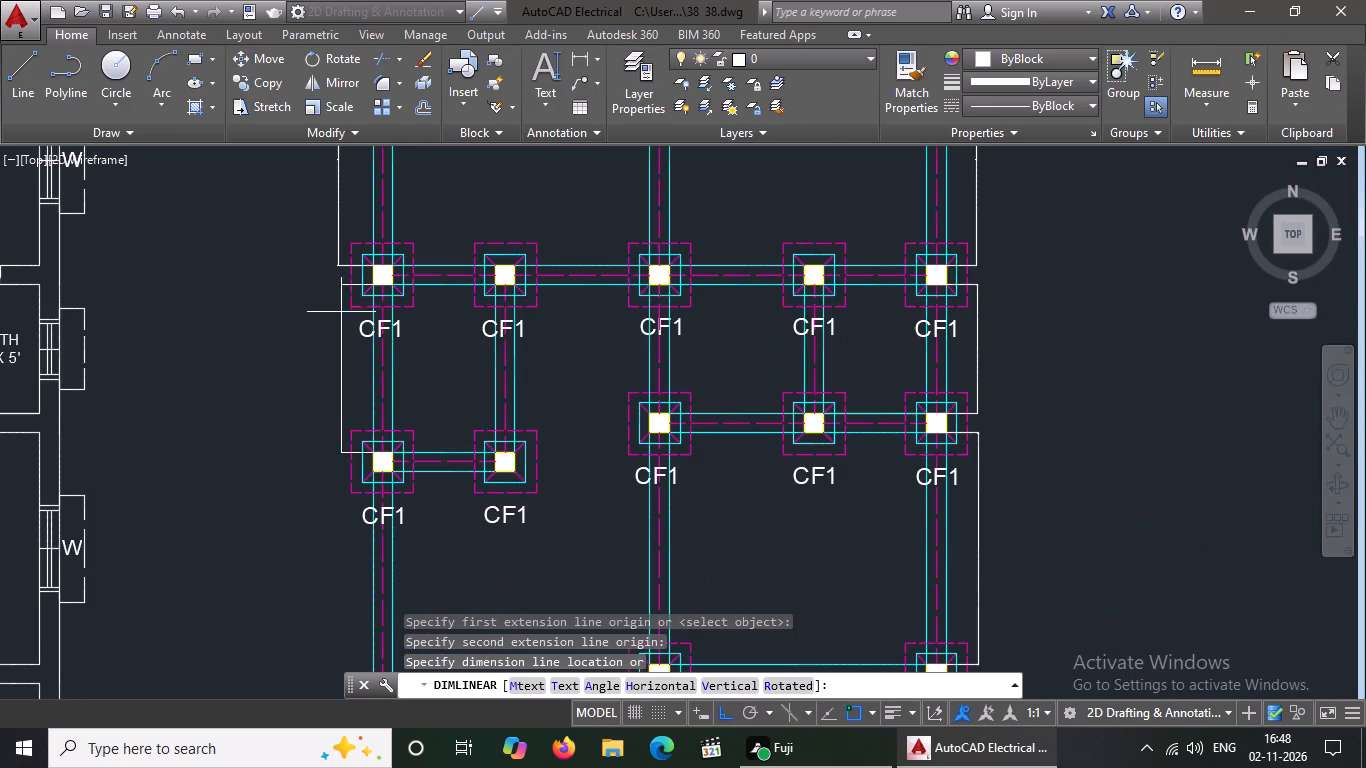
scroll(314, 458, up, 1)
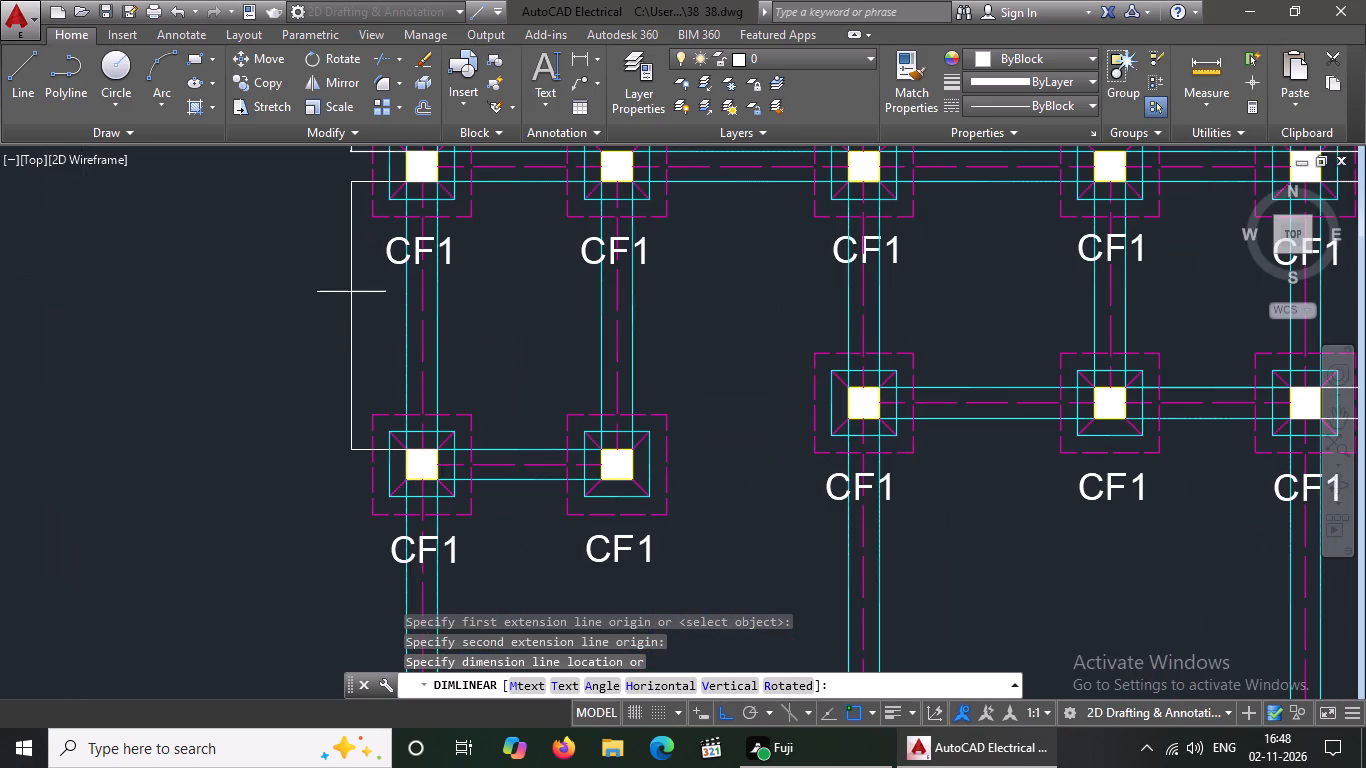
scroll(362, 376, down, 2)
scroll(364, 286, up, 3)
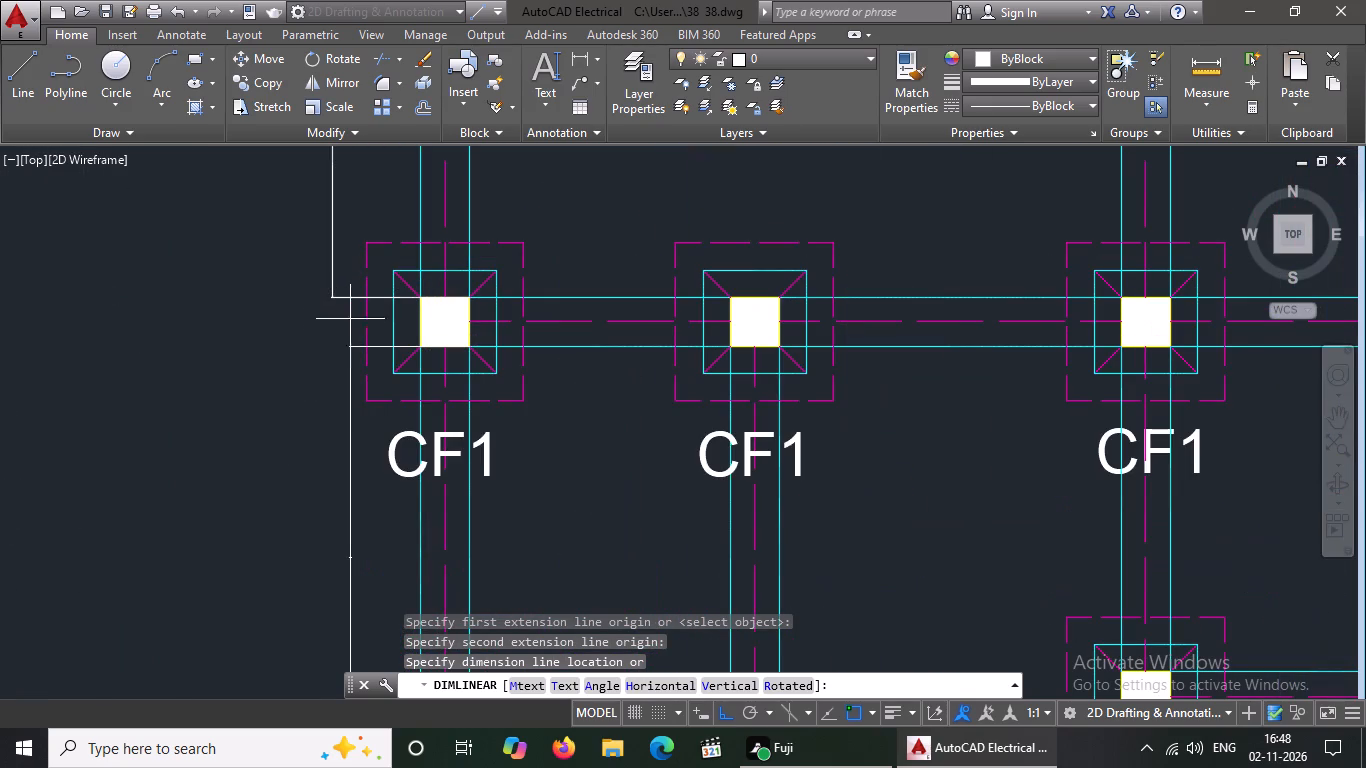
click(331, 370)
Examine the foundation plan beside the floor plan, checking the dimensions placed and the left-side spans still without one.
scroll(417, 336, down, 3)
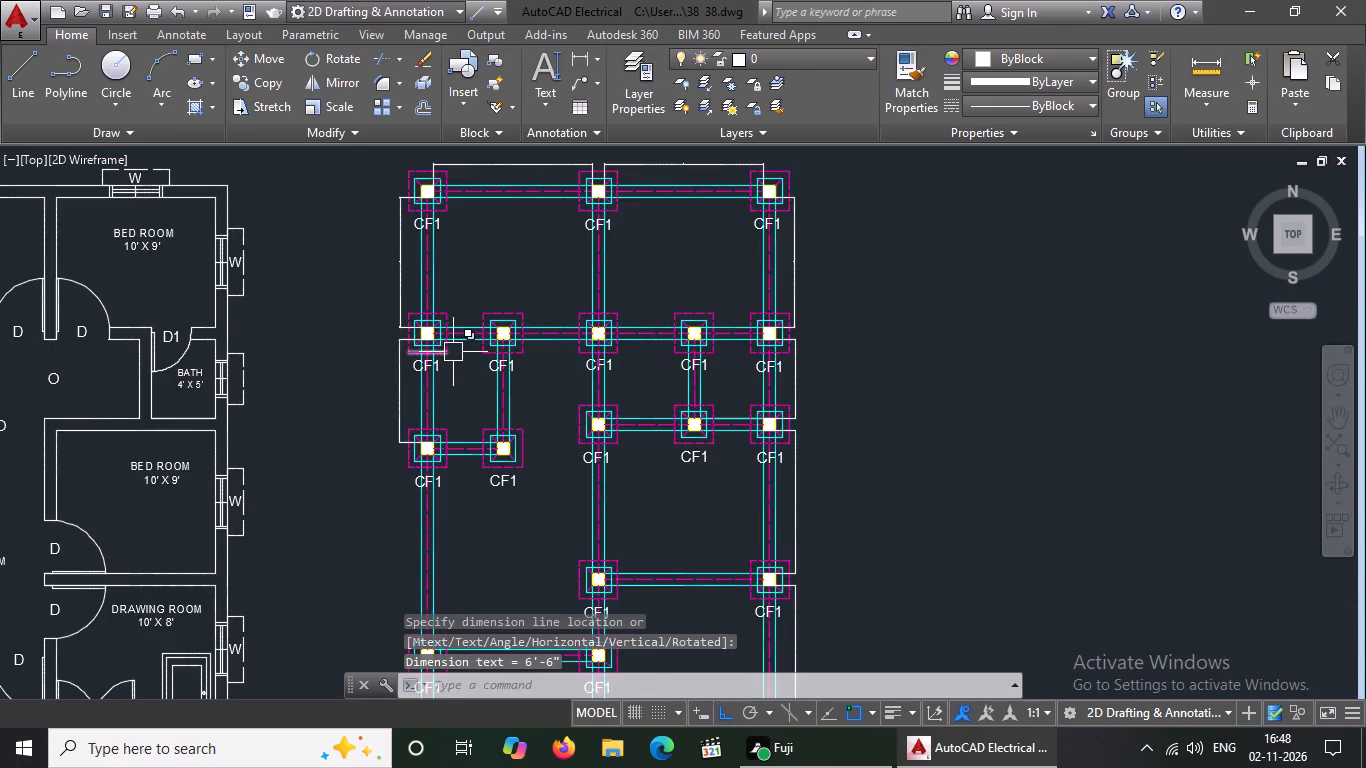
scroll(454, 352, down, 1)
scroll(475, 448, down, 2)
scroll(475, 492, up, 2)
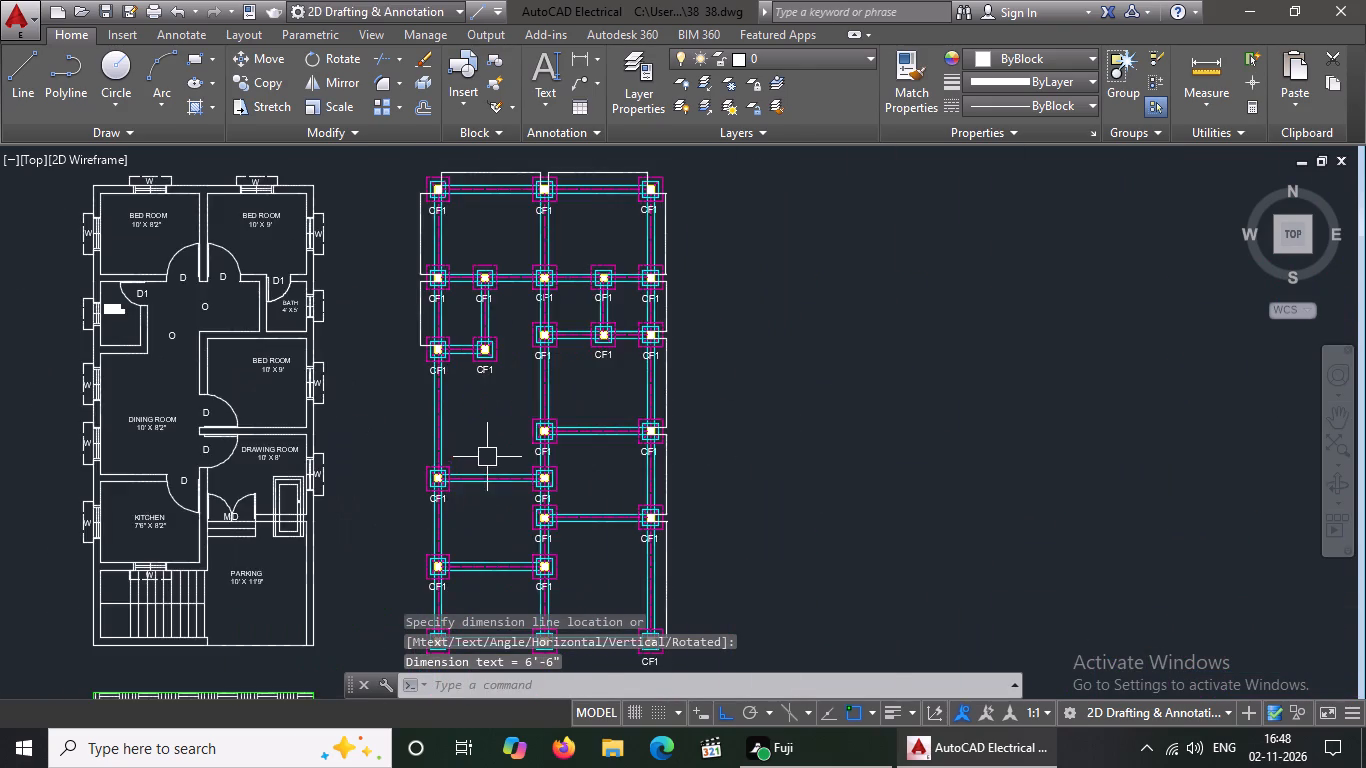
scroll(487, 454, up, 2)
key(Escape)
key(Escape)
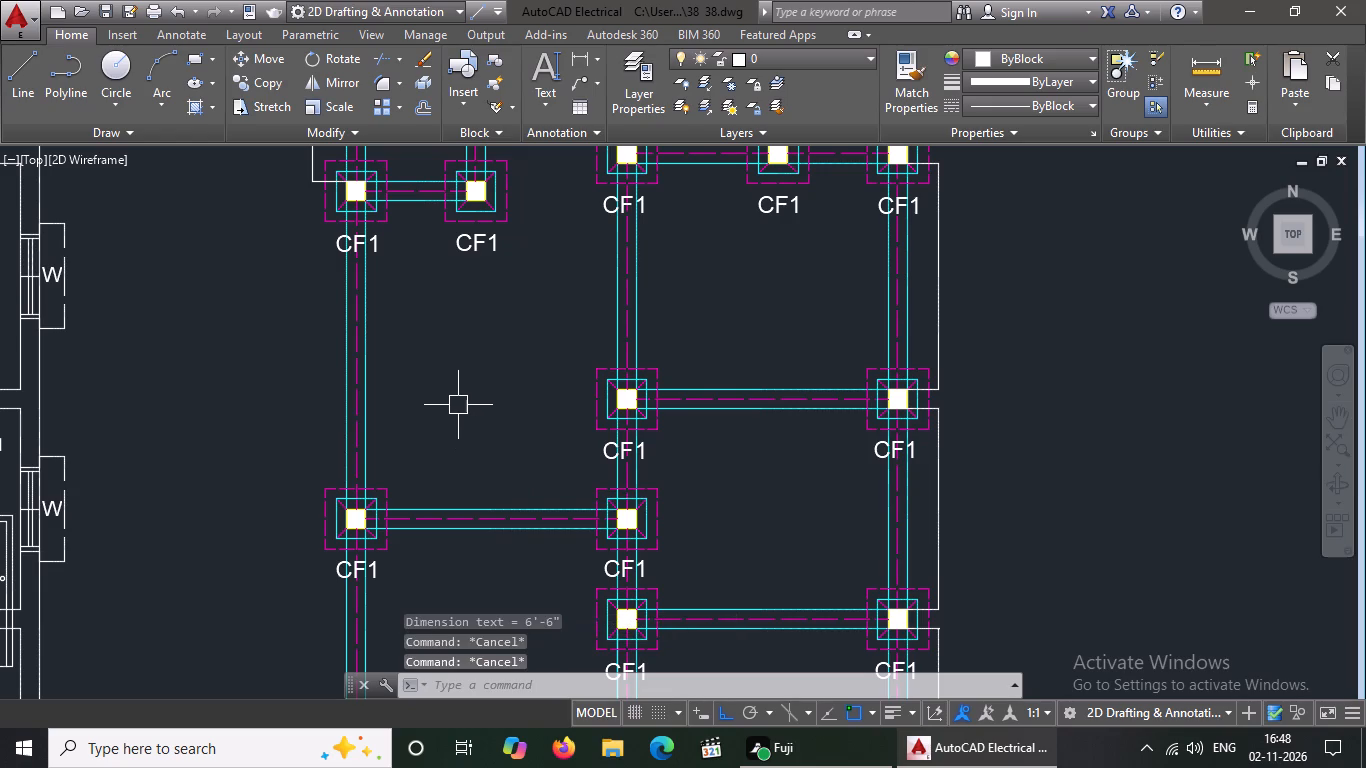
scroll(472, 382, down, 2)
scroll(469, 391, up, 1)
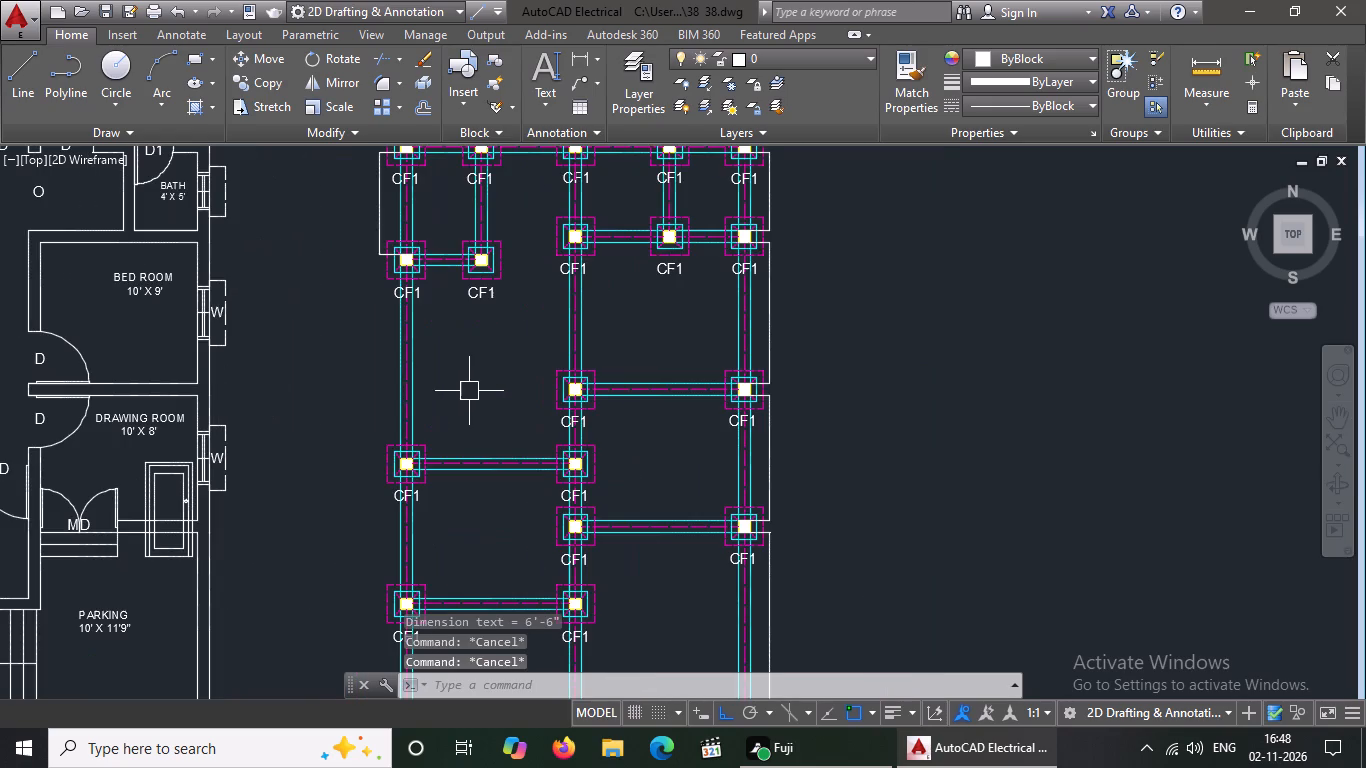
middle_click(469, 391)
middle_drag(469, 391, 499, 446)
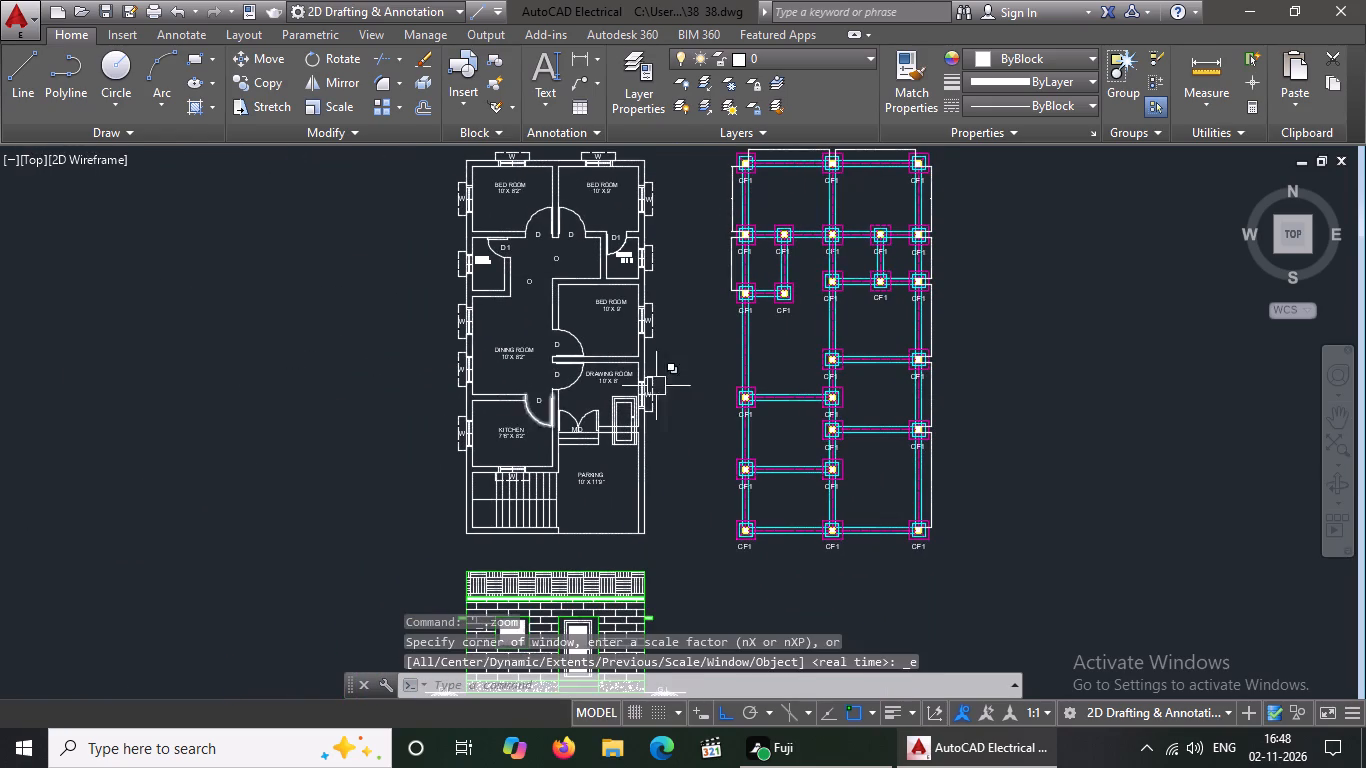
scroll(767, 244, up, 2)
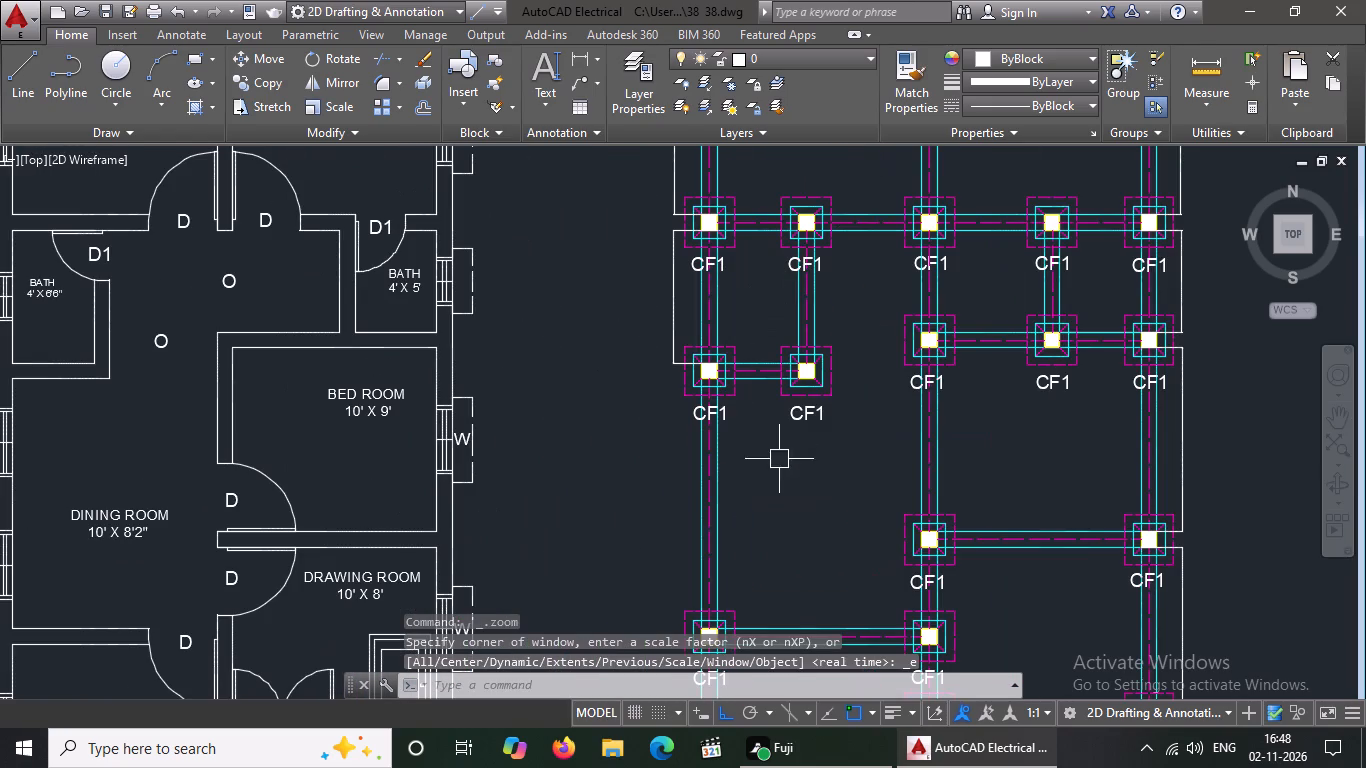
middle_drag(775, 555, 757, 613)
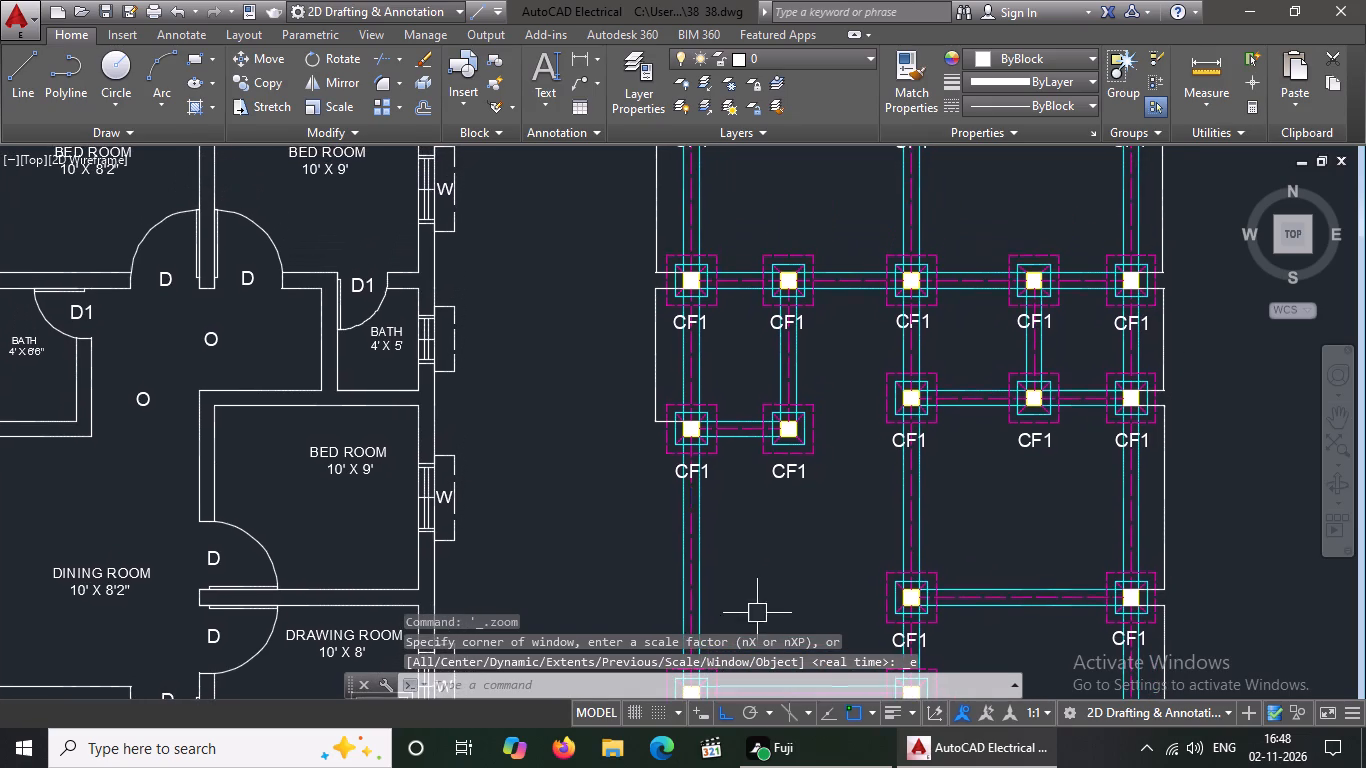
scroll(772, 447, down, 1)
key(Escape)
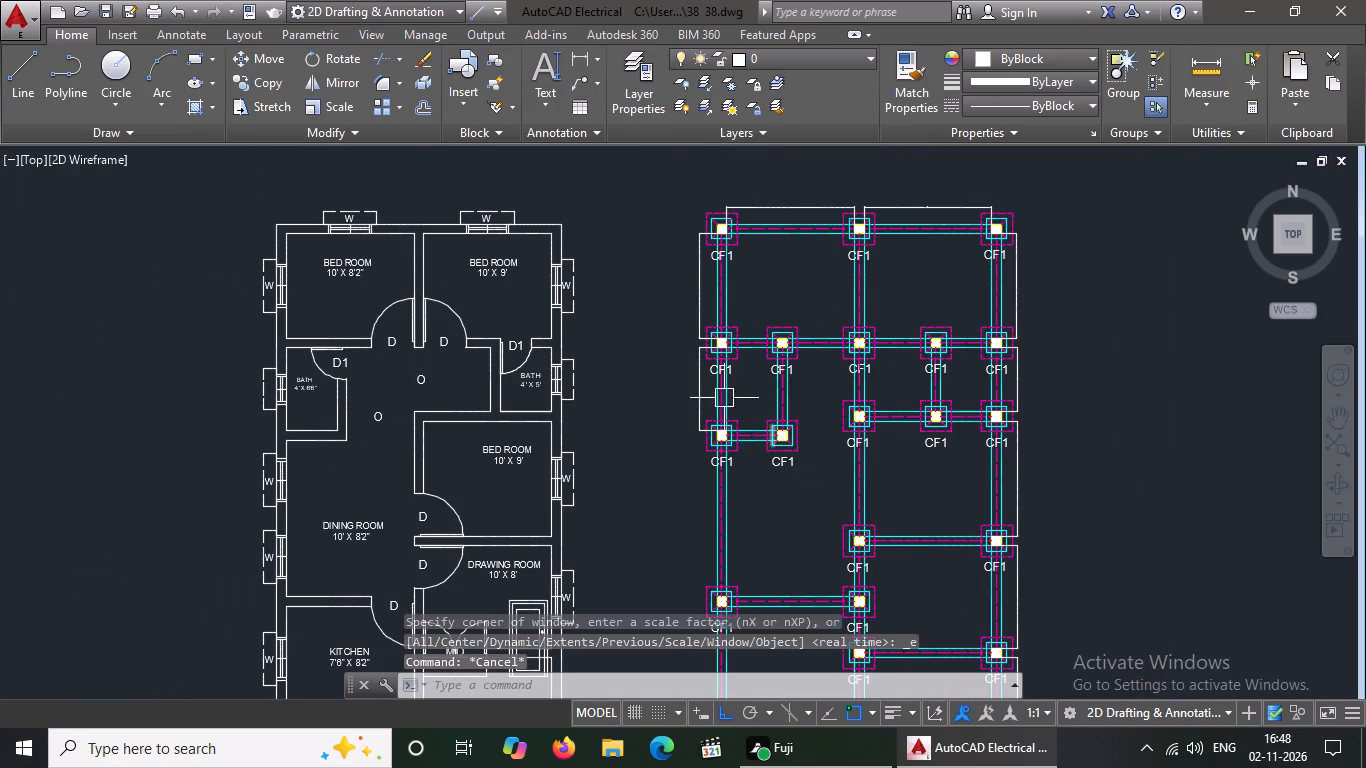
scroll(765, 406, down, 3)
scroll(793, 417, up, 3)
scroll(754, 424, down, 1)
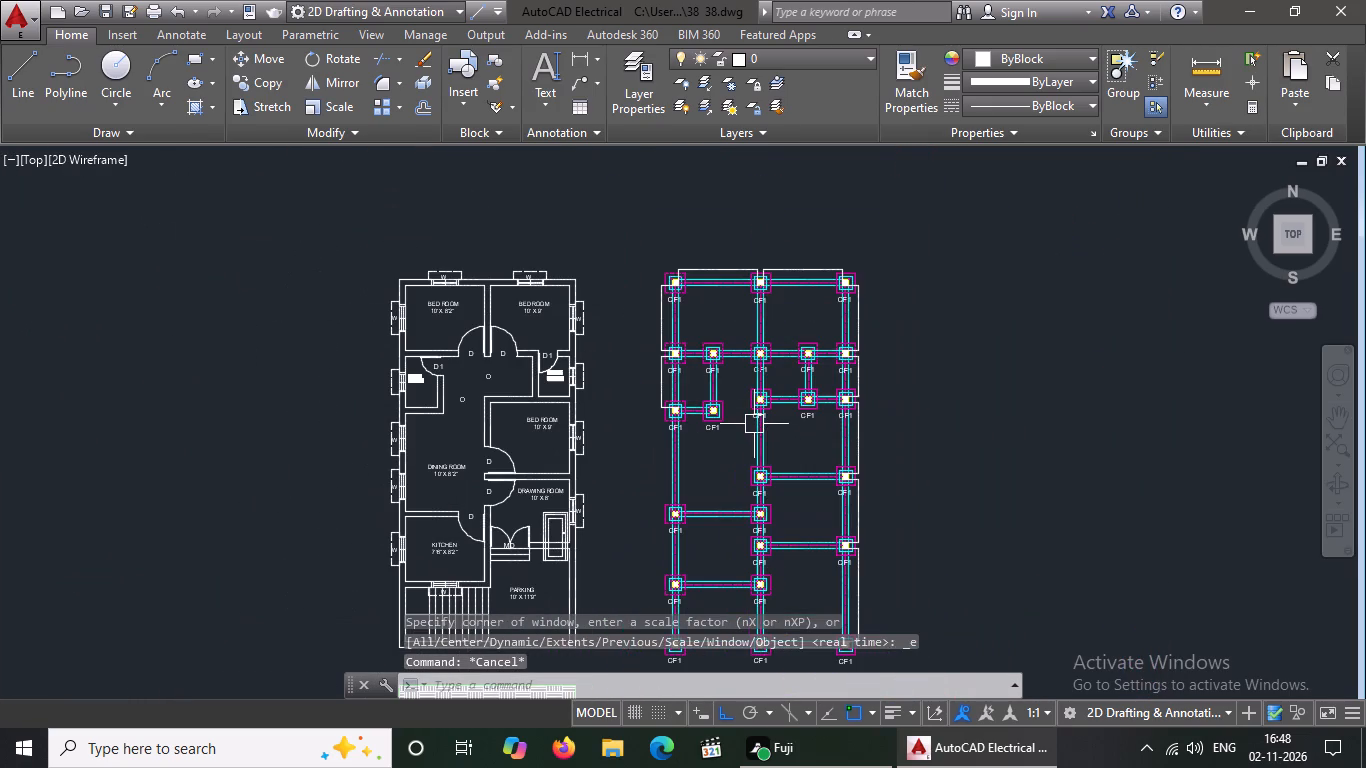
key(Escape)
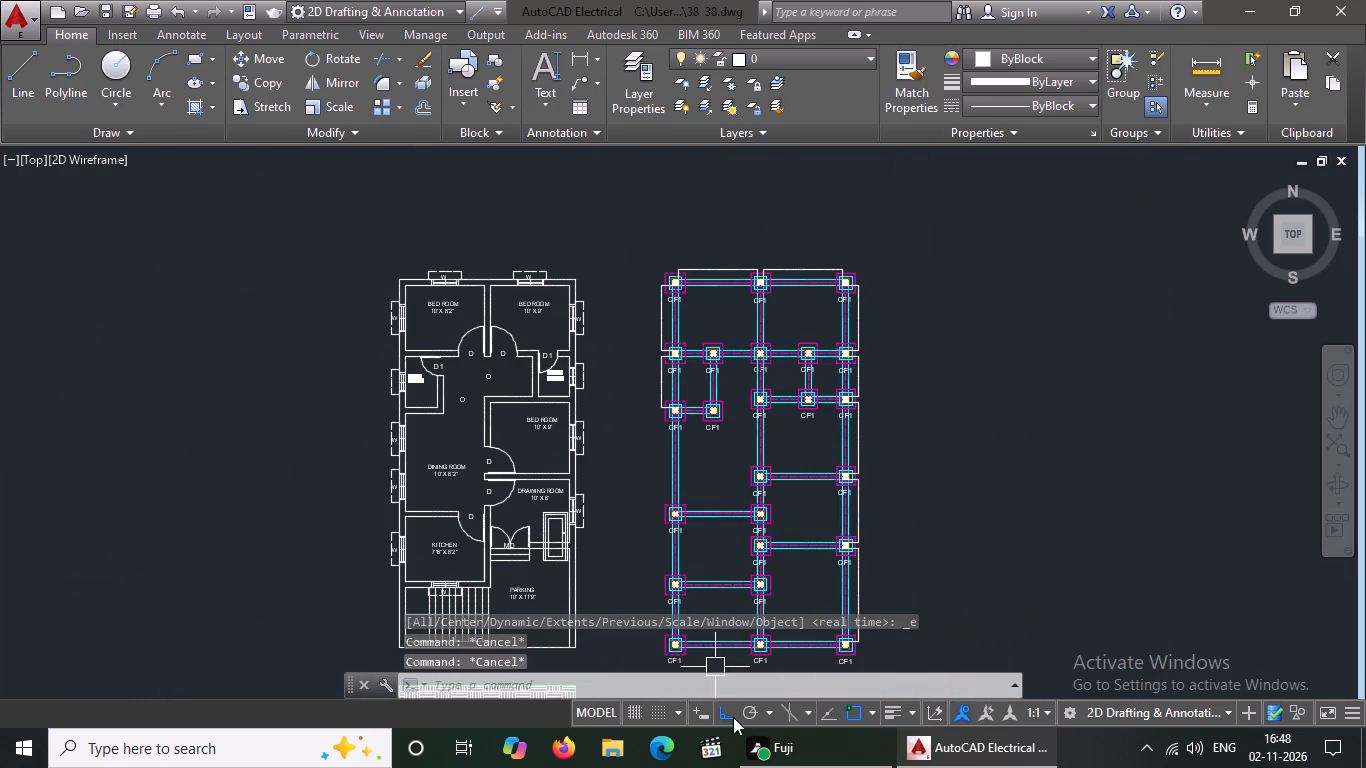
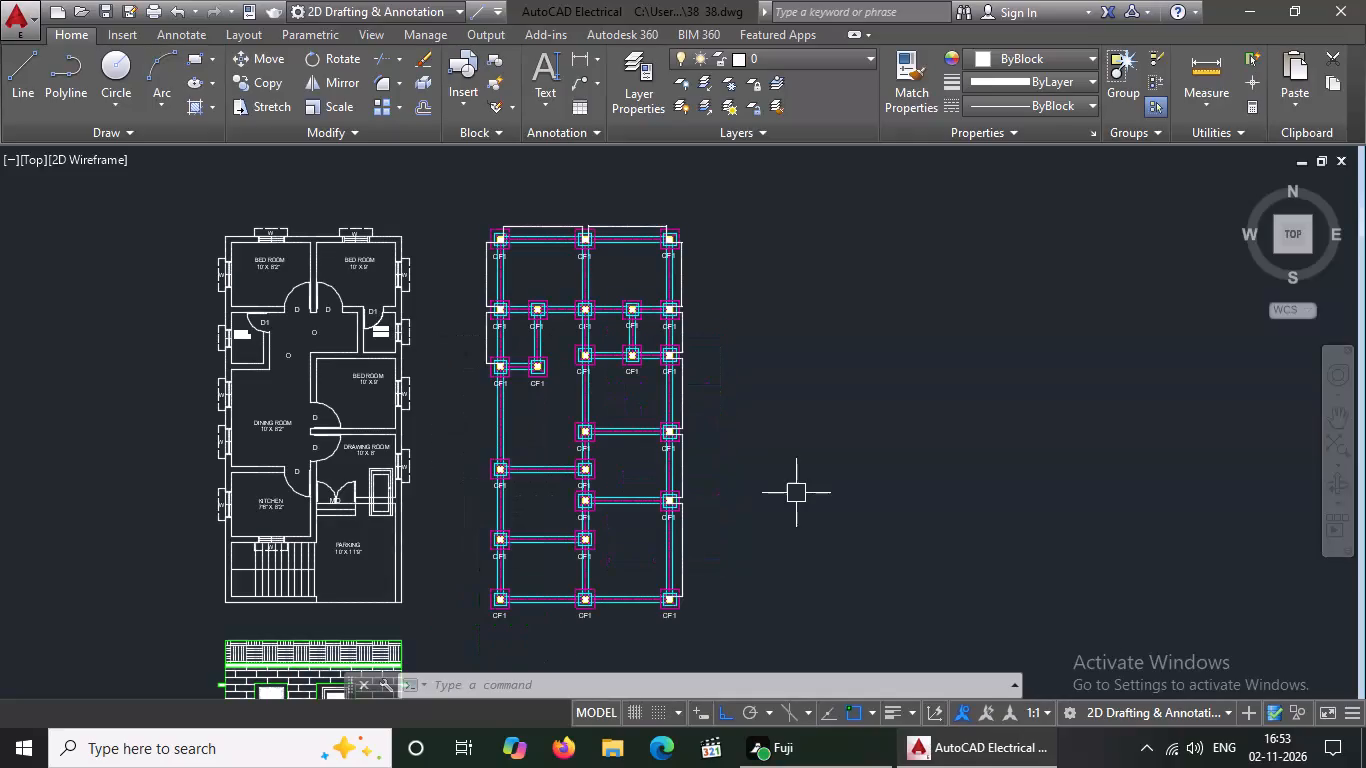
Add a vertical linear dimension between the facing edges of the third and fourth left-side columns, aligned with the dimensions above it.
scroll(753, 529, up, 2)
scroll(692, 480, down, 1)
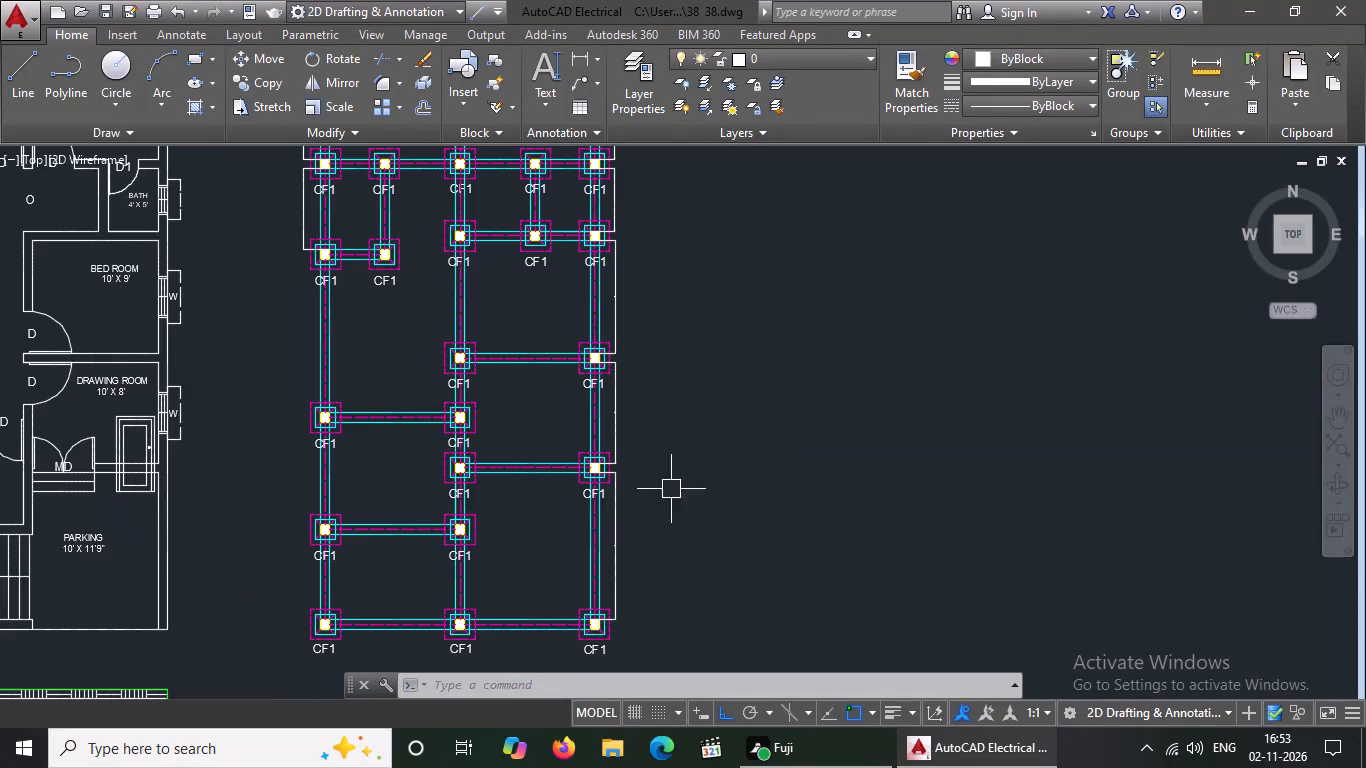
scroll(581, 495, down, 1)
scroll(498, 548, up, 1)
middle_drag(528, 538, 639, 602)
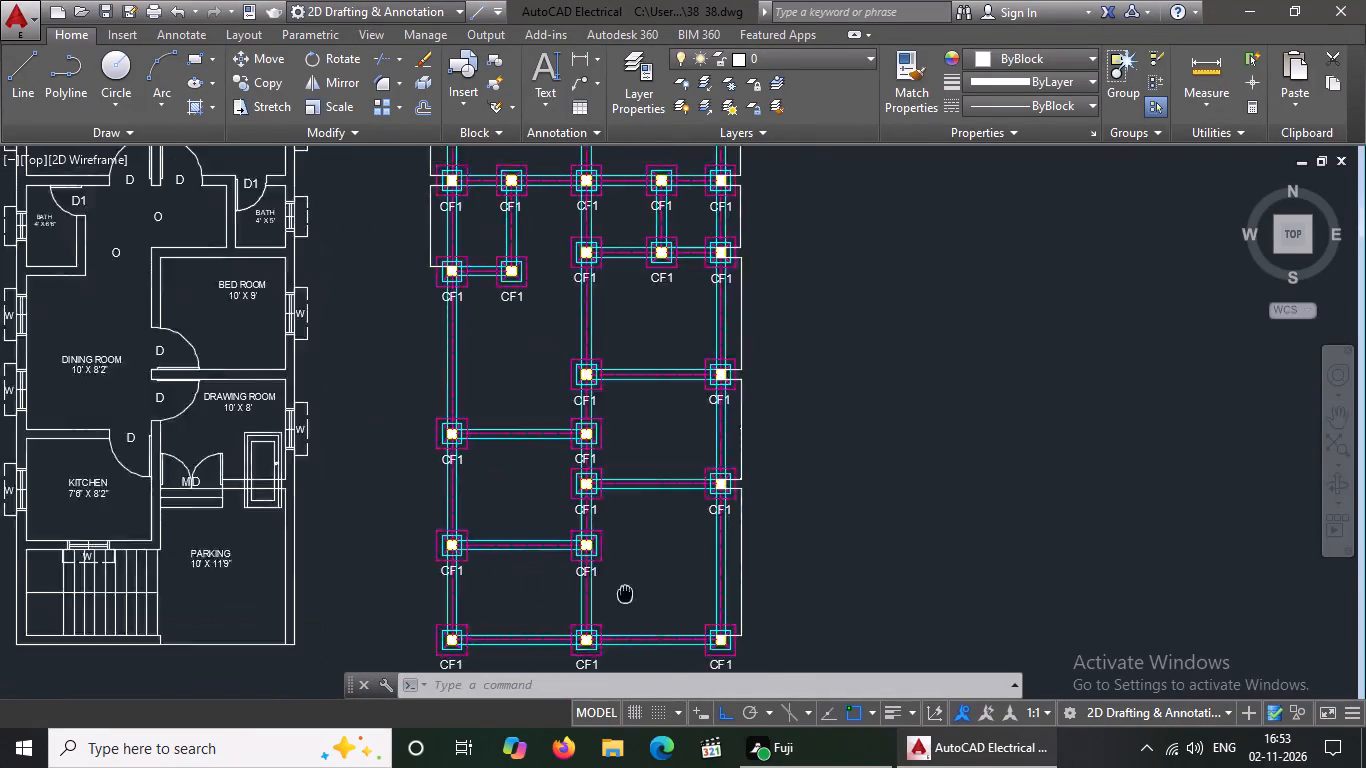
middle_drag(639, 602, 689, 622)
middle_click(689, 622)
key(Escape)
text(DIMLIN)
key(Return)
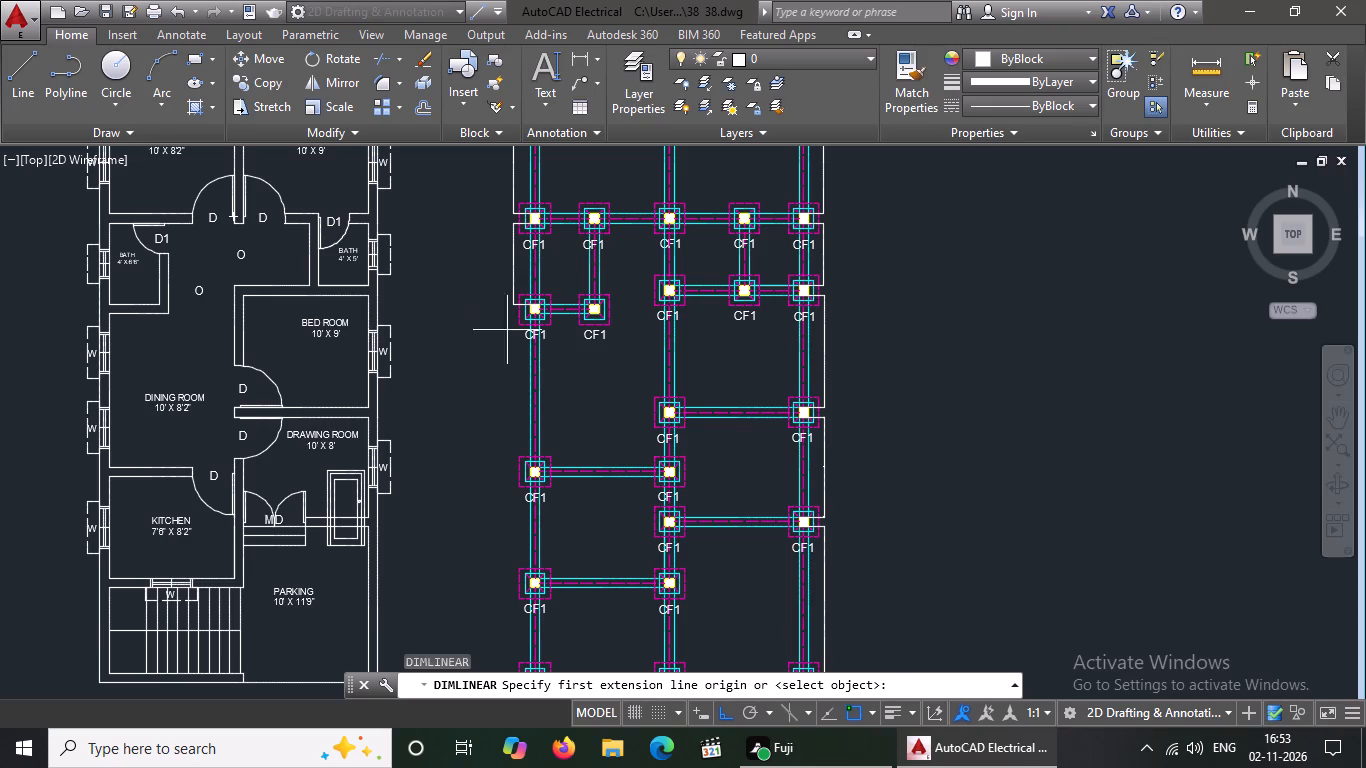
scroll(557, 342, up, 3)
click(477, 227)
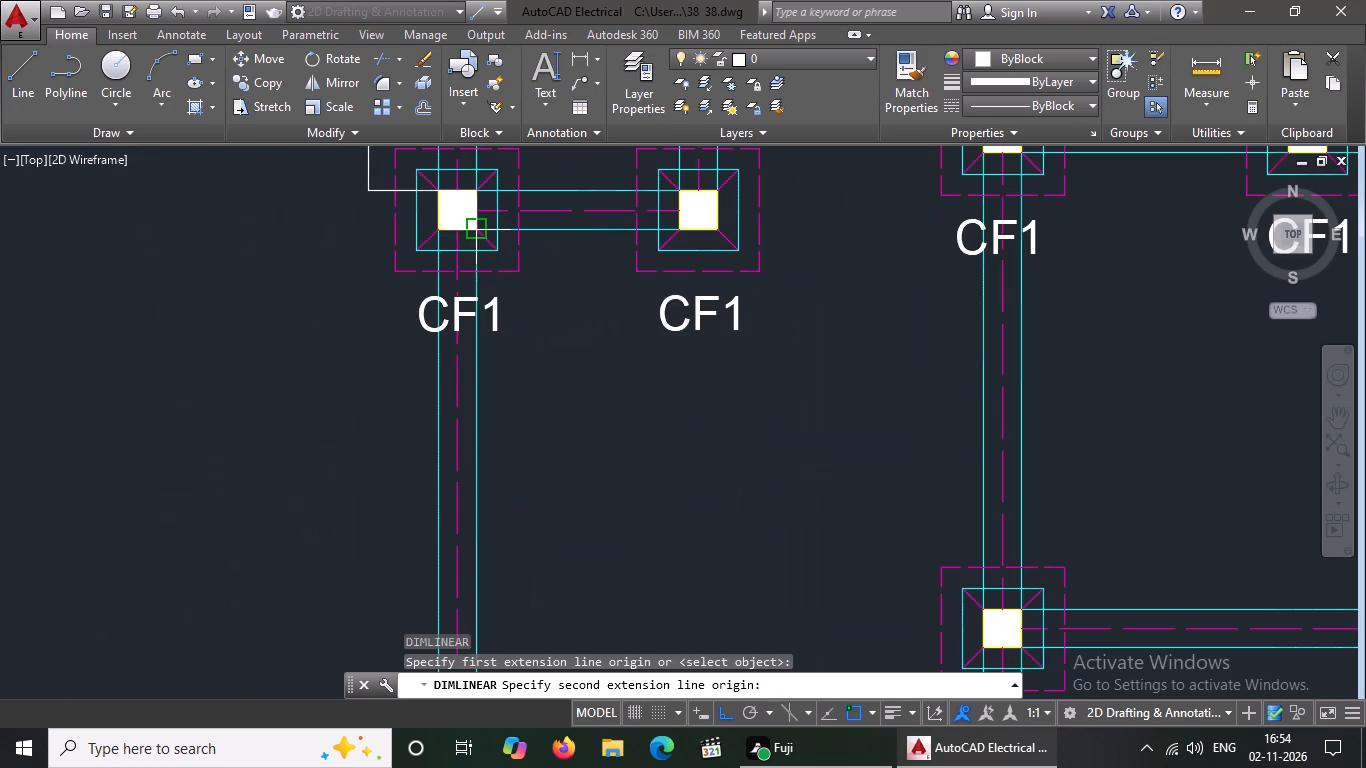
scroll(478, 238, down, 3)
scroll(479, 398, up, 3)
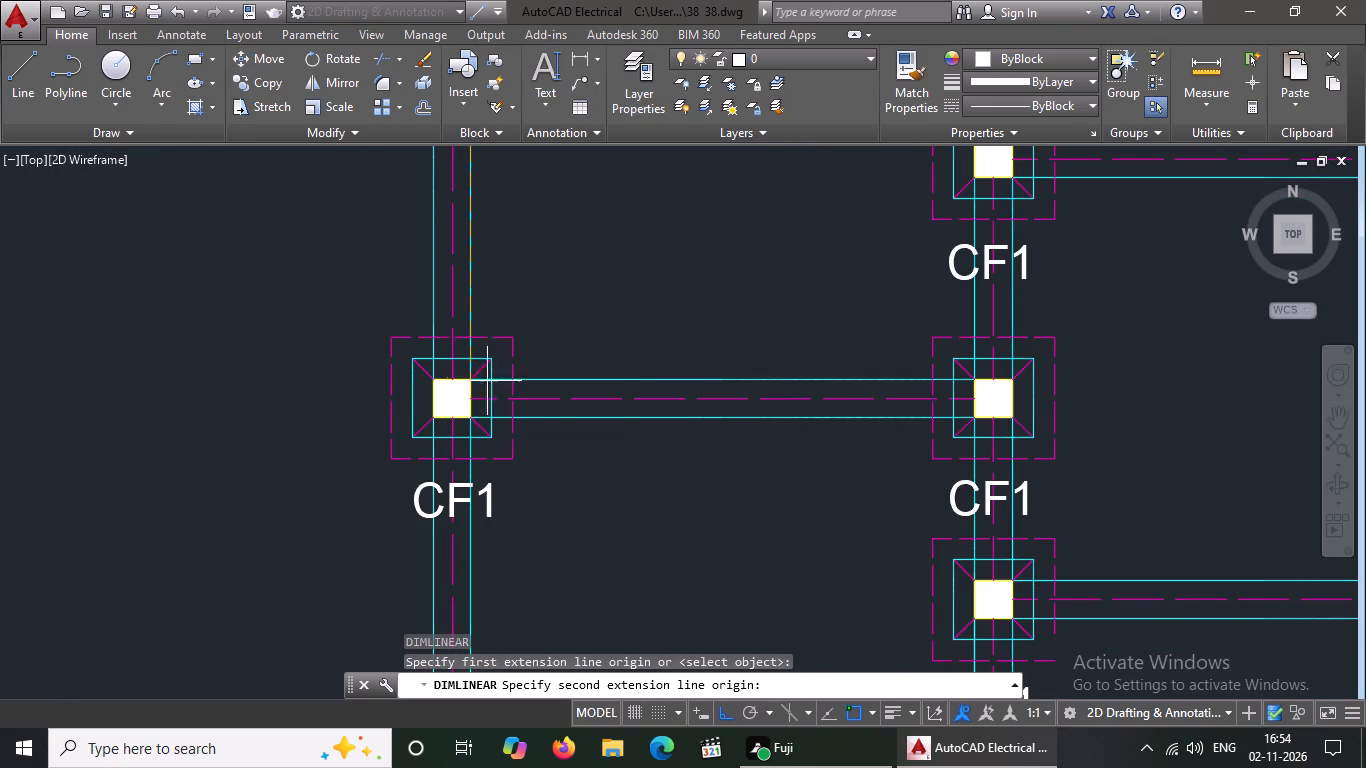
click(471, 378)
scroll(352, 380, down, 5)
scroll(346, 306, up, 4)
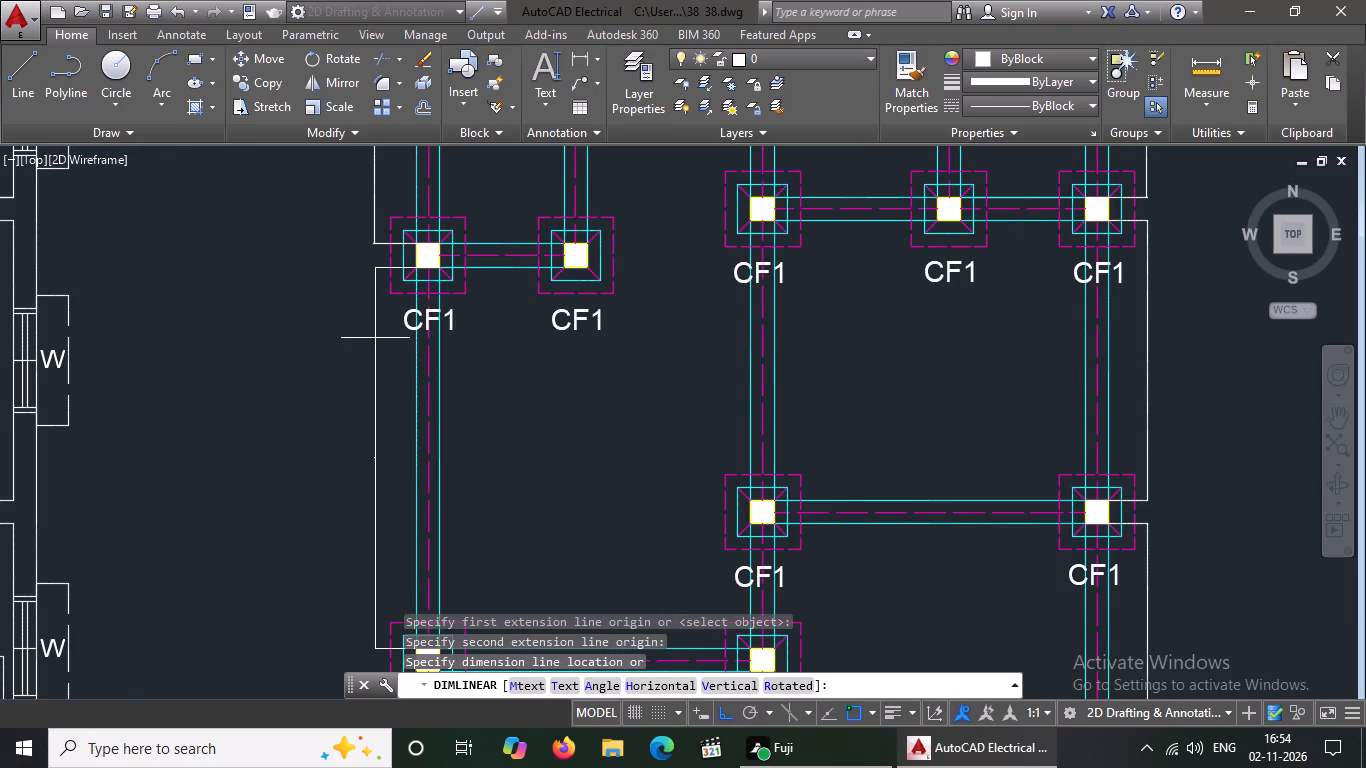
click(374, 339)
Add a vertical linear dimension between the facing edges of the fourth and fifth left-side columns, aligned with the dimension above it.
scroll(373, 340, down, 2)
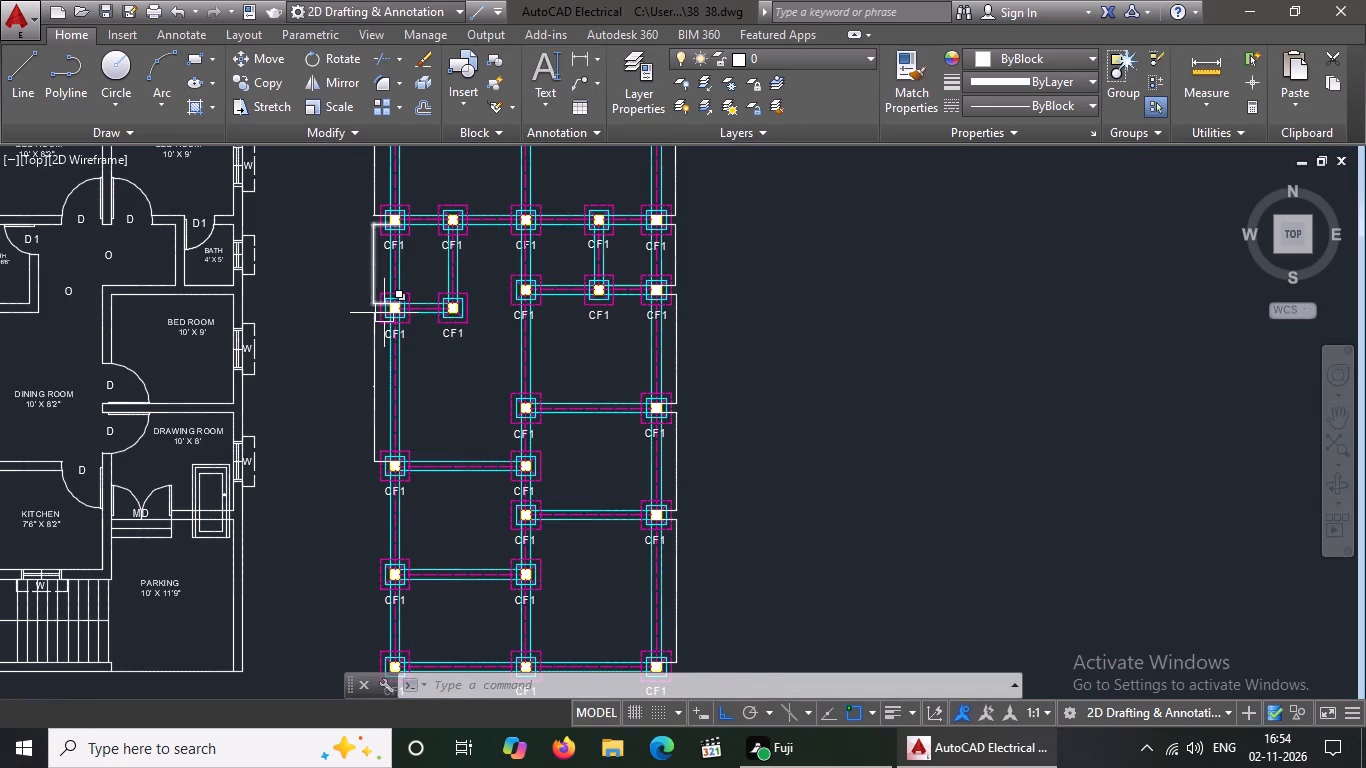
scroll(391, 319, up, 2)
scroll(474, 403, down, 1)
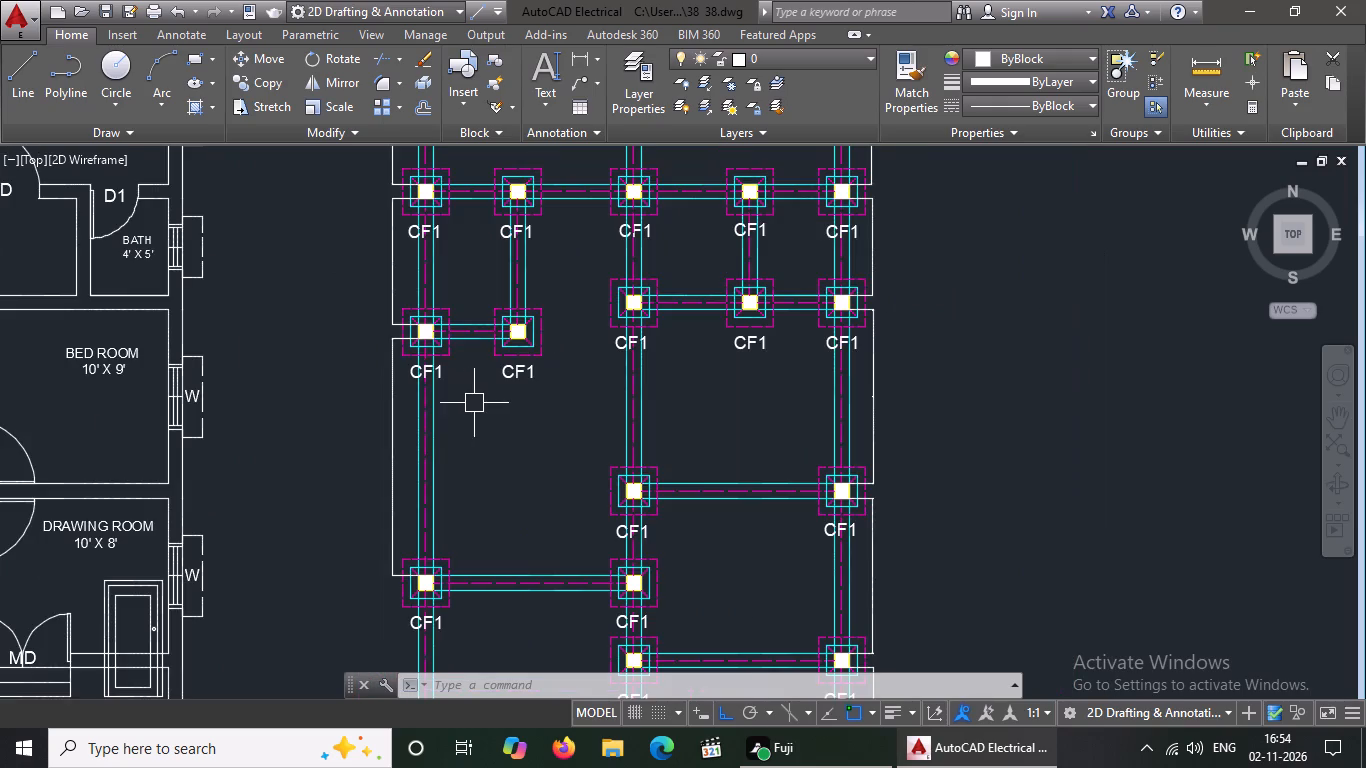
scroll(476, 447, down, 2)
scroll(462, 561, up, 4)
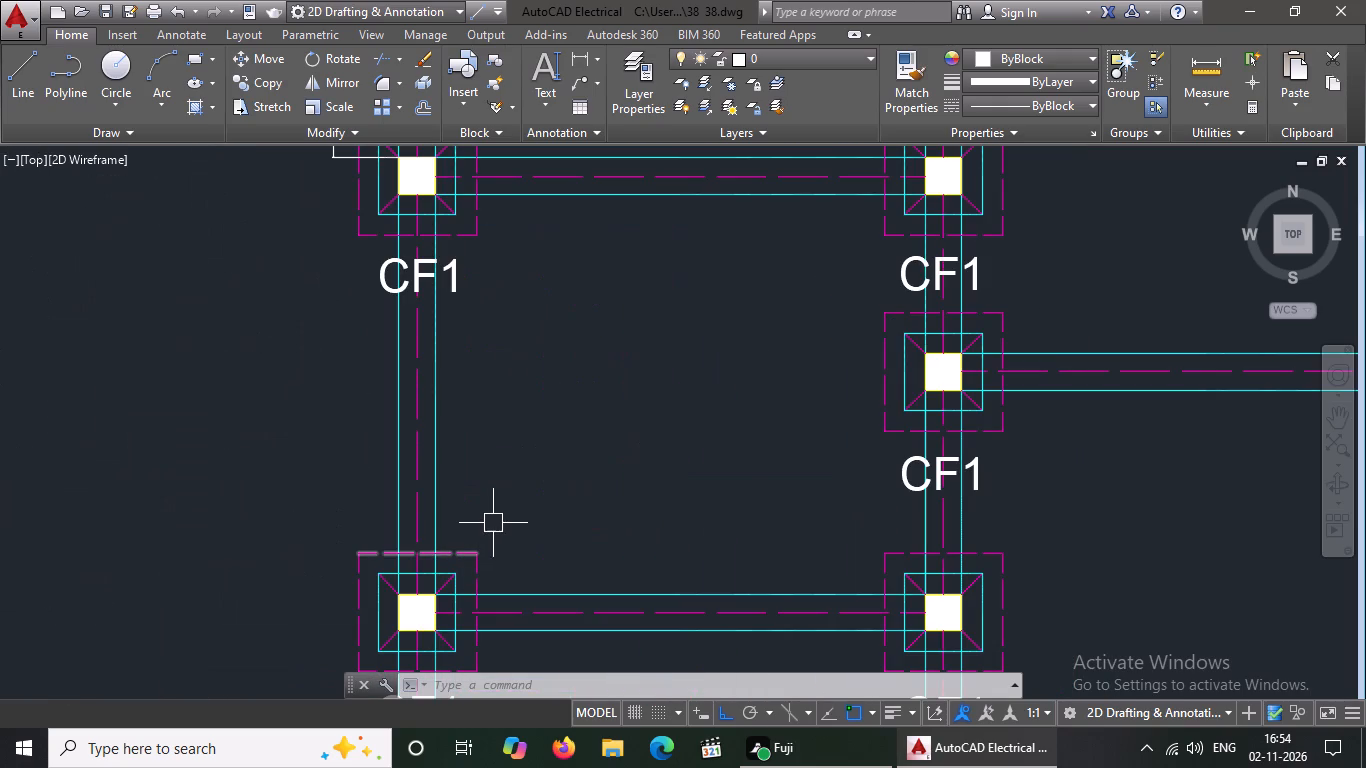
key(Escape)
text(DIMLIN)
key(Return)
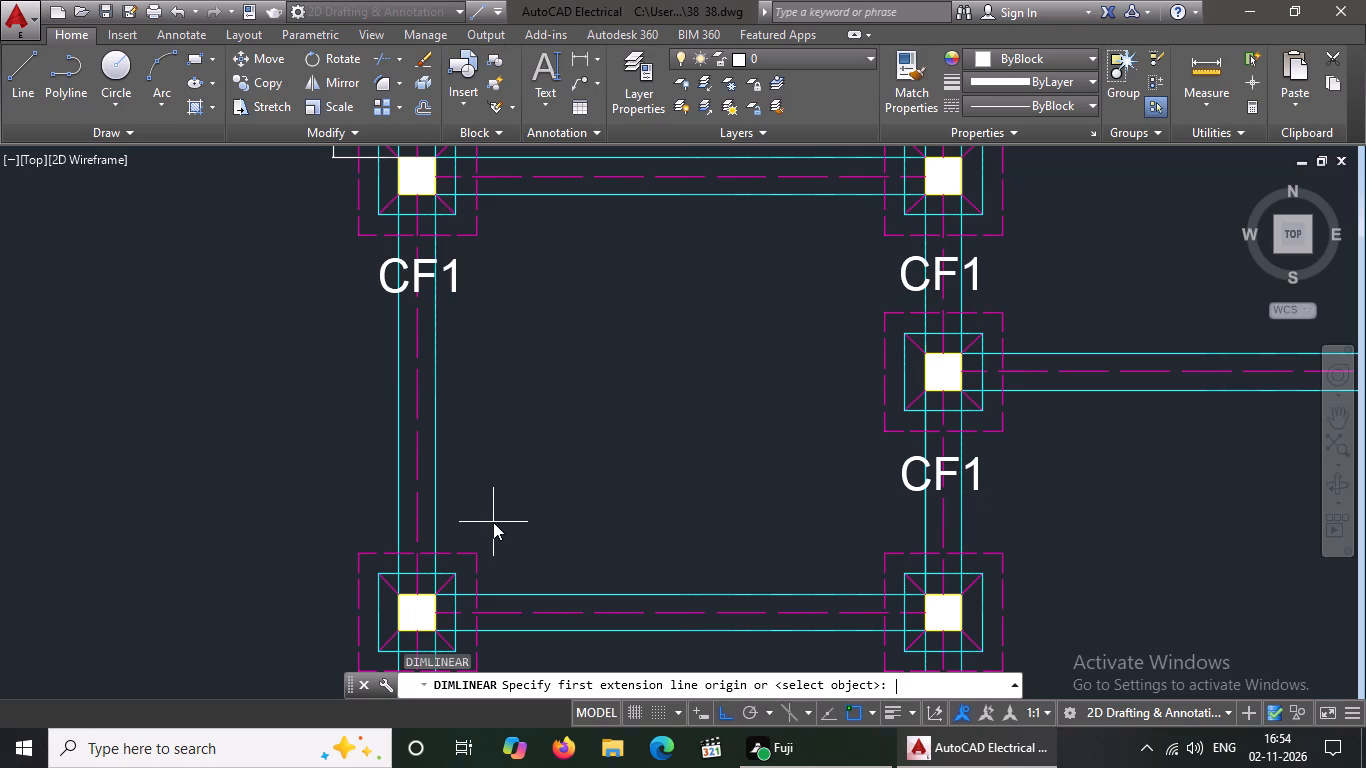
key(Escape)
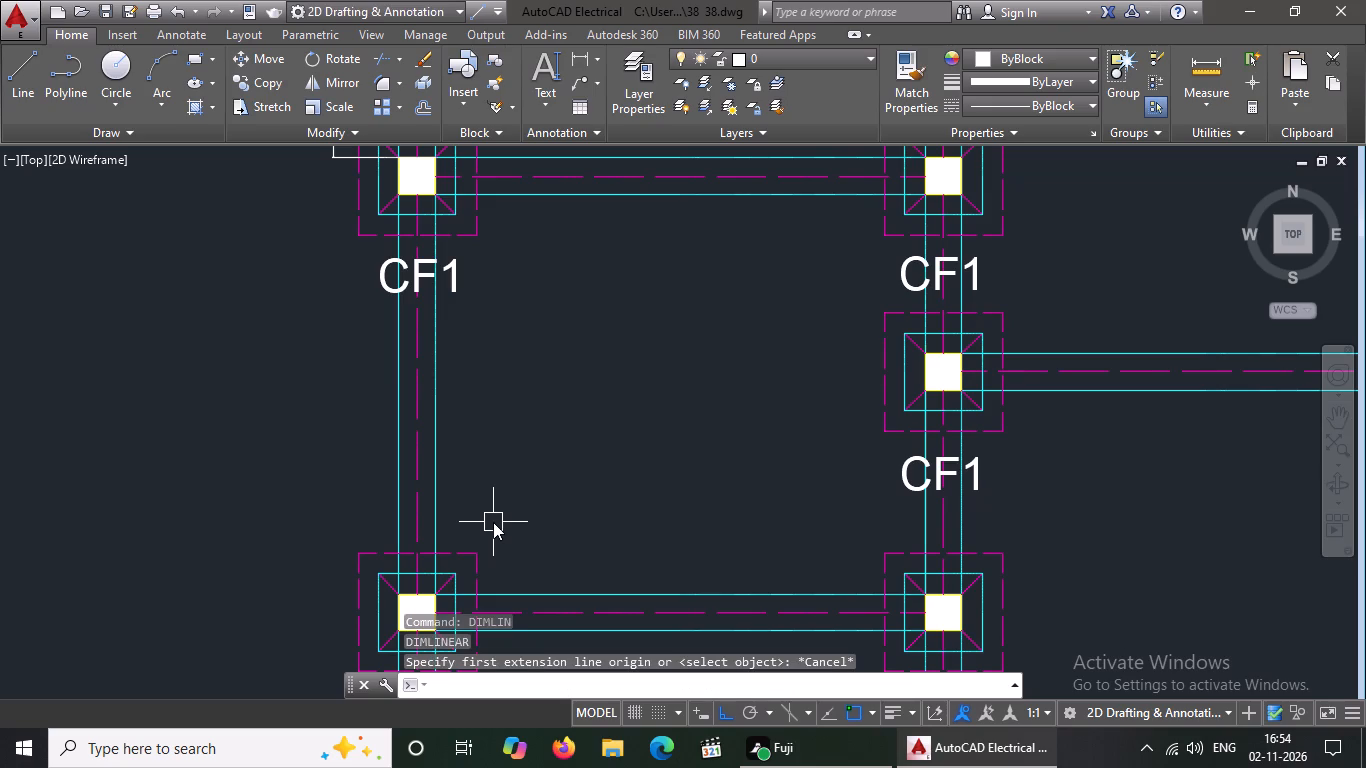
text(DIMLIN)
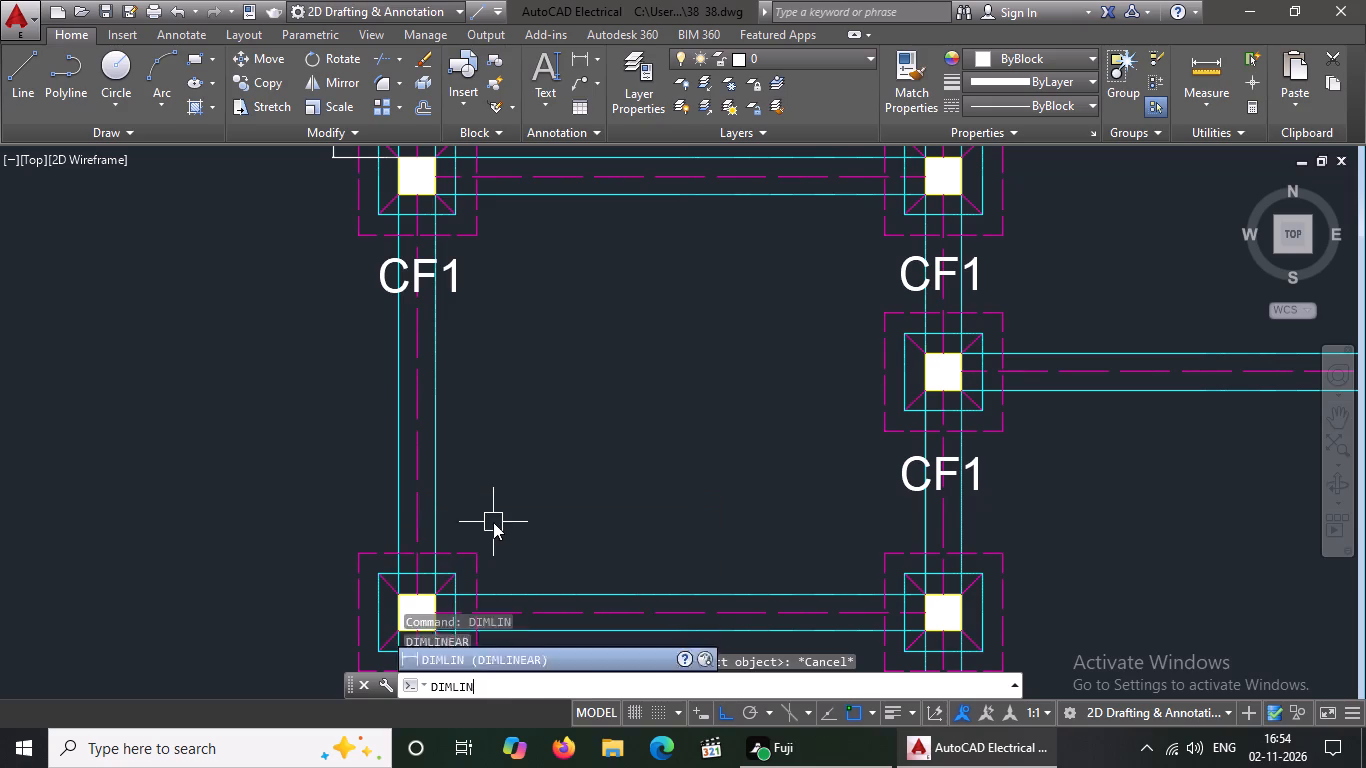
key(Return)
scroll(494, 521, down, 3)
scroll(473, 434, up, 3)
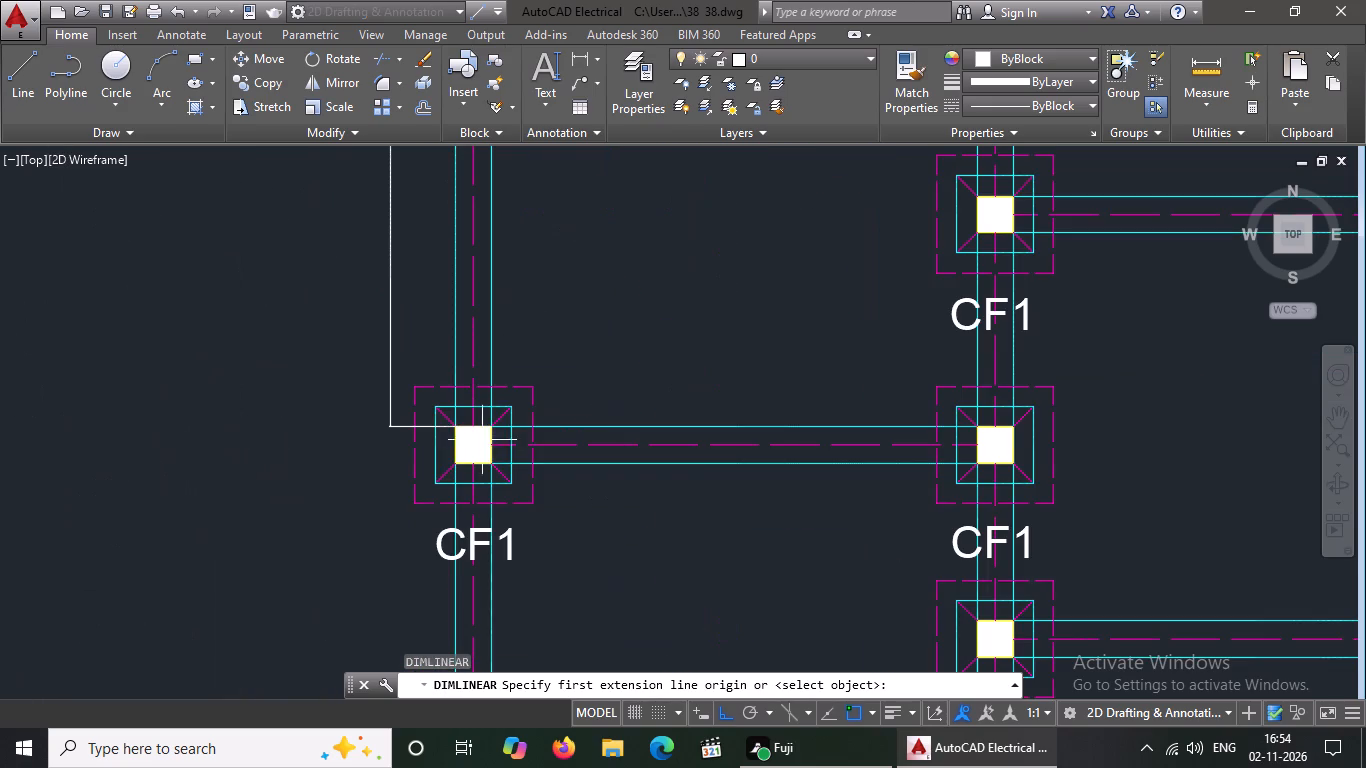
click(491, 460)
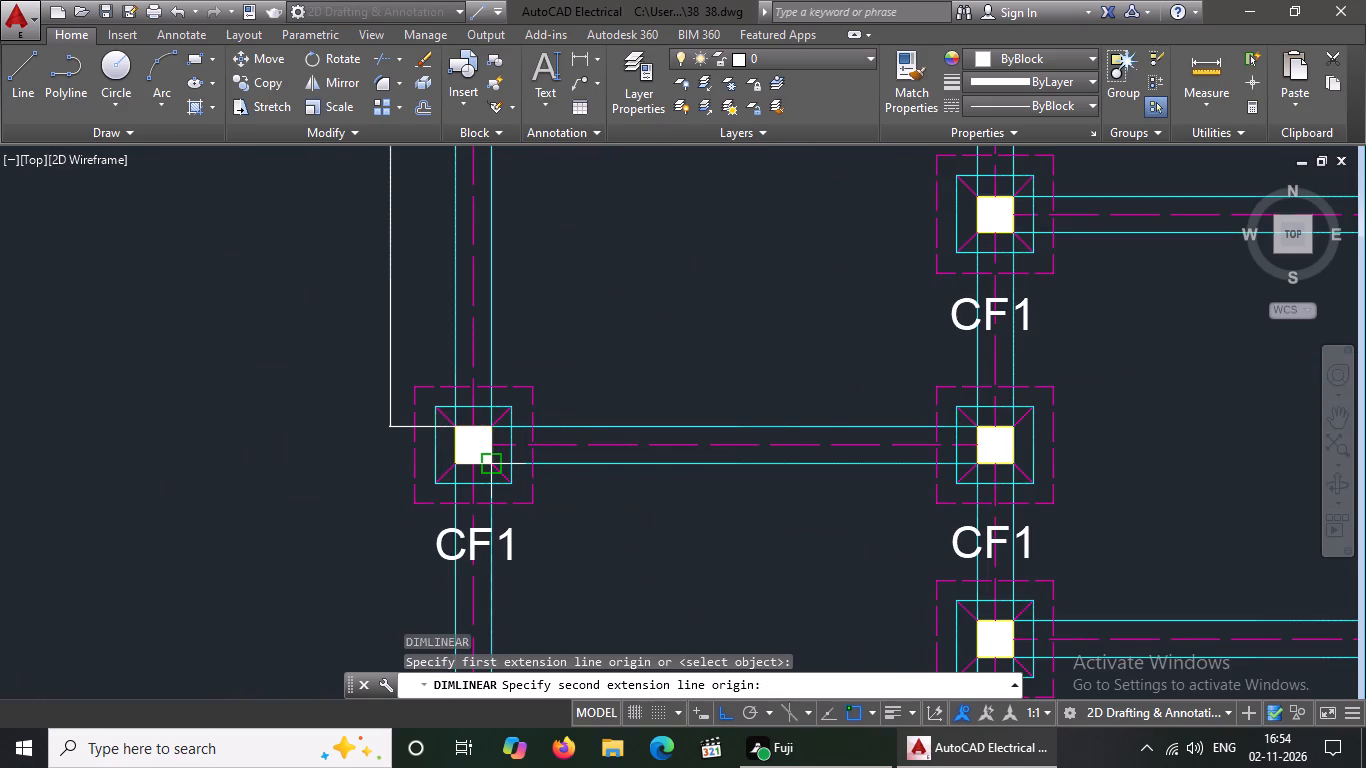
scroll(491, 457, down, 3)
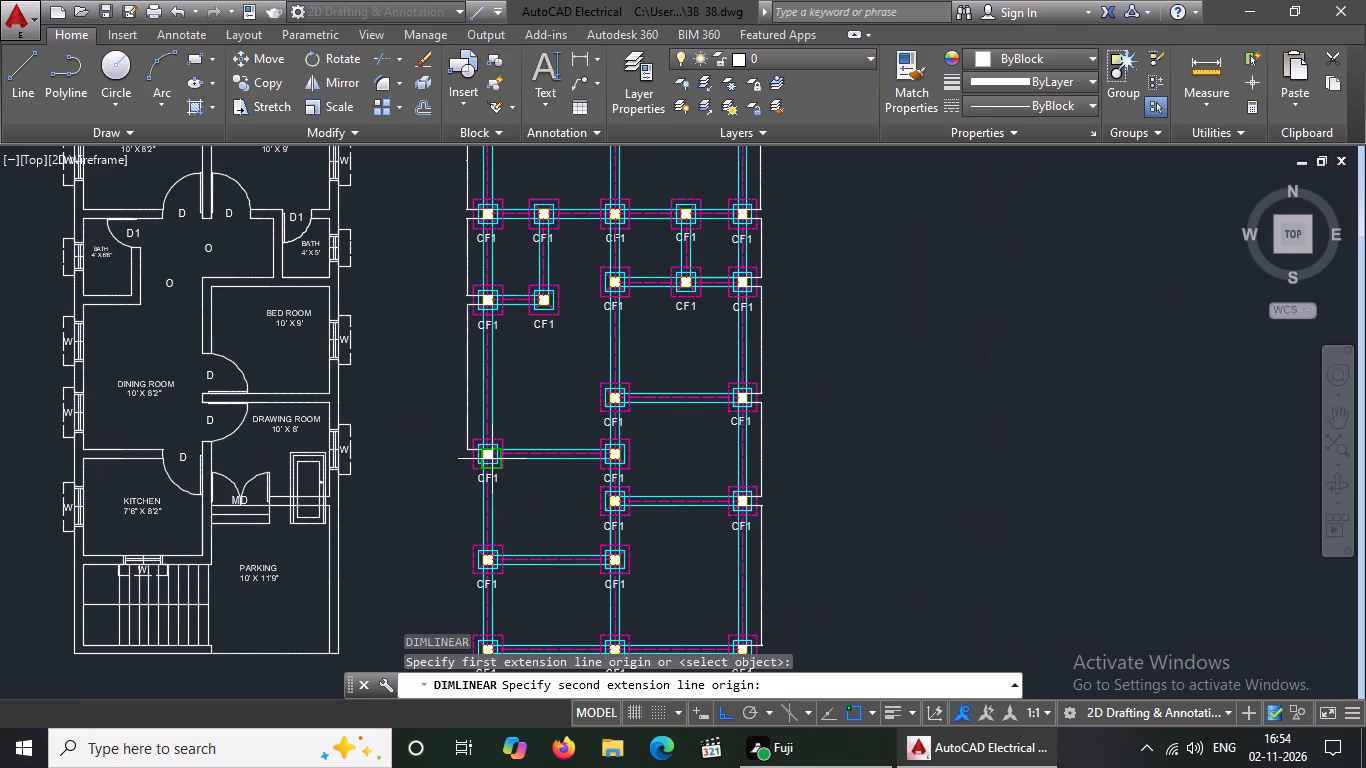
scroll(508, 502, up, 3)
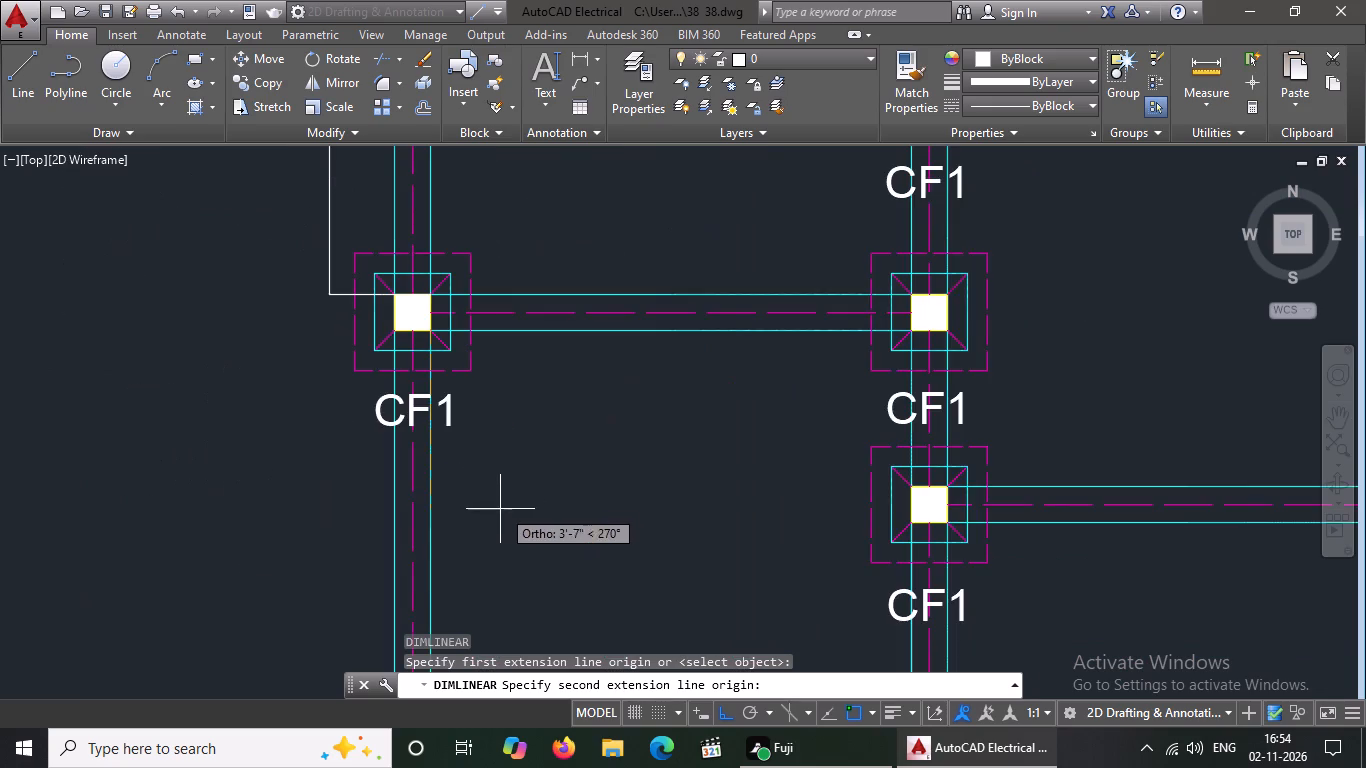
scroll(451, 496, down, 3)
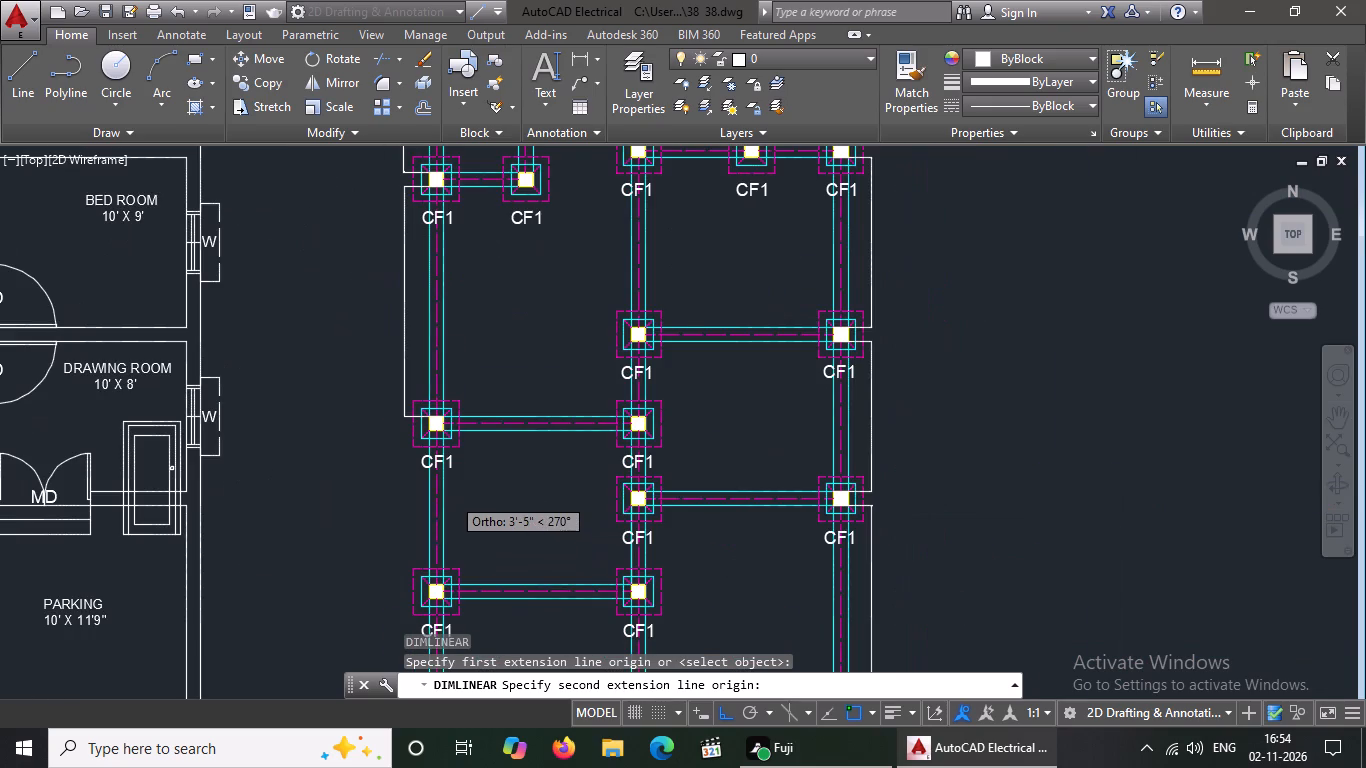
scroll(443, 550, up, 3)
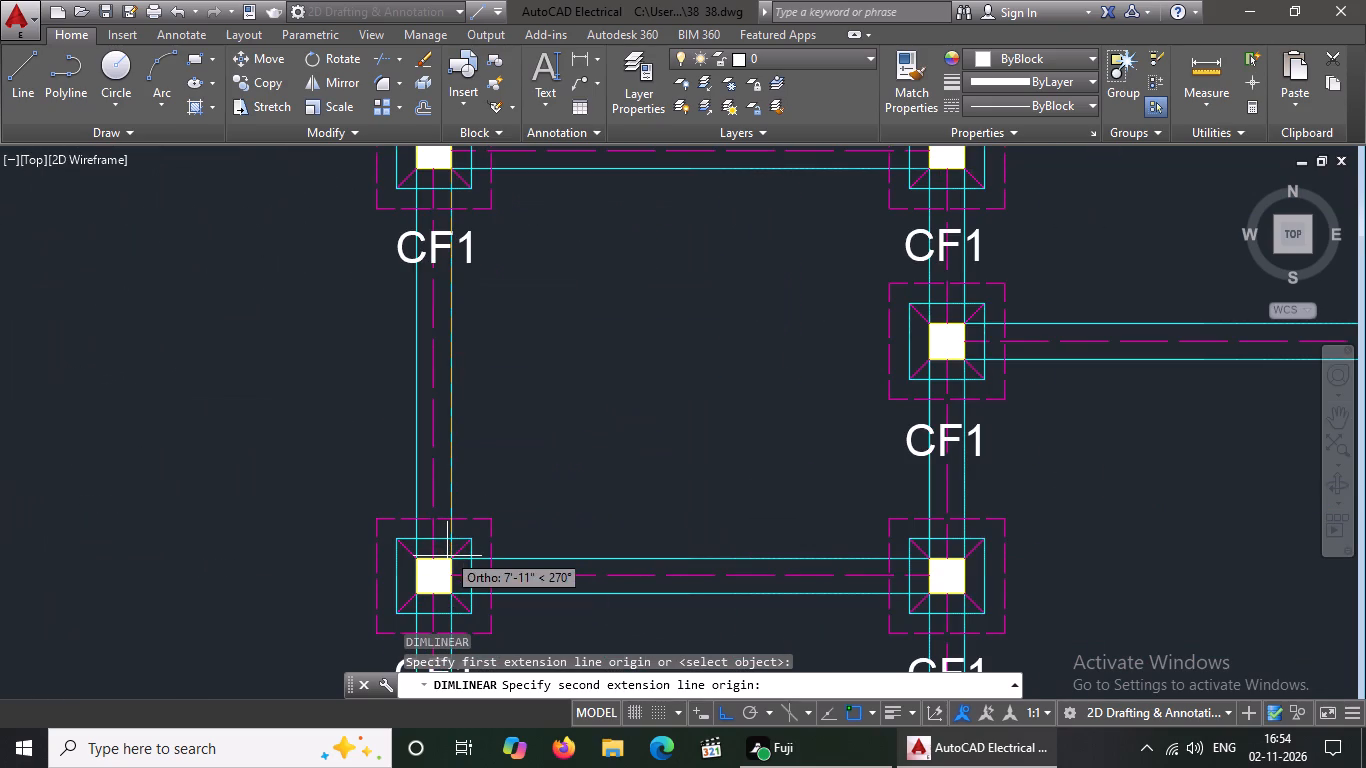
click(454, 563)
scroll(360, 560, down, 2)
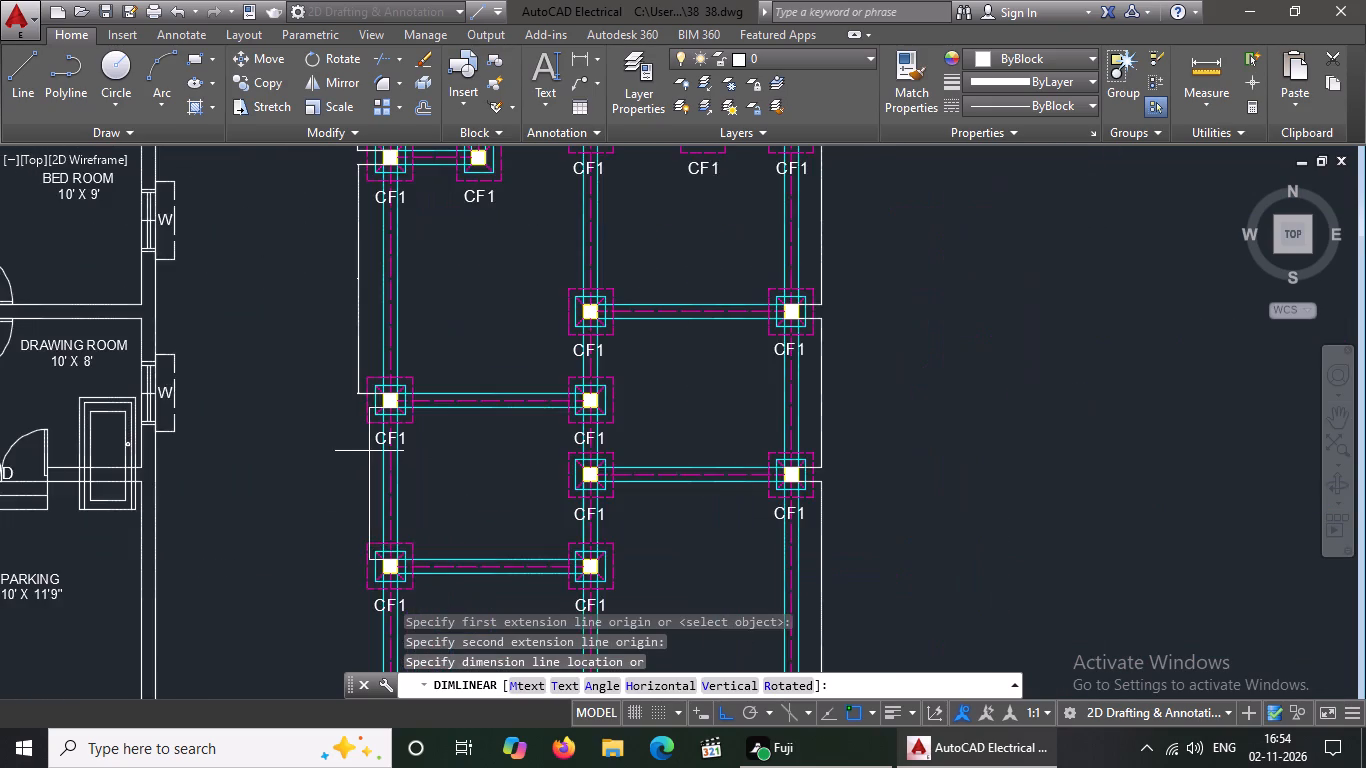
scroll(369, 447, up, 2)
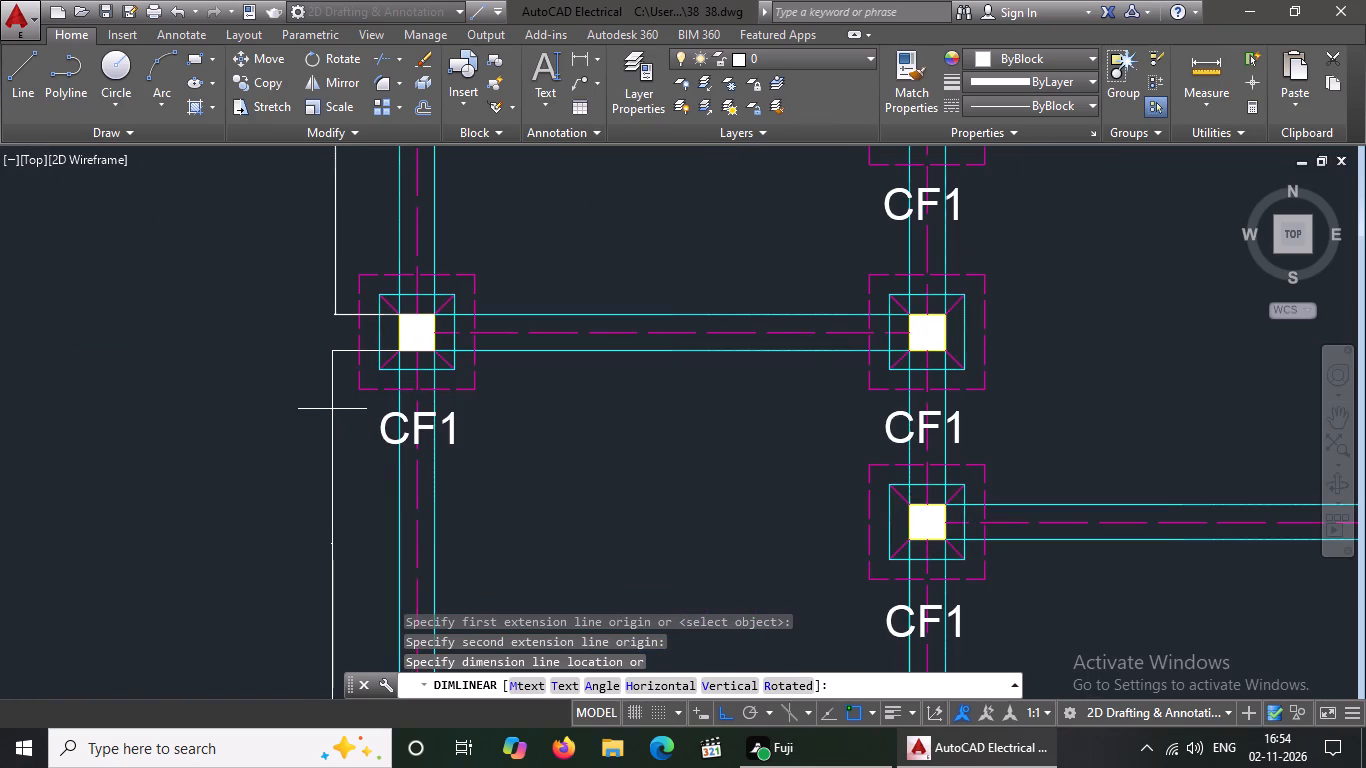
click(334, 408)
Add a vertical linear dimension between the facing edges of the fifth and bottom left-side columns, aligned with the dimensions above it.
scroll(360, 382, down, 2)
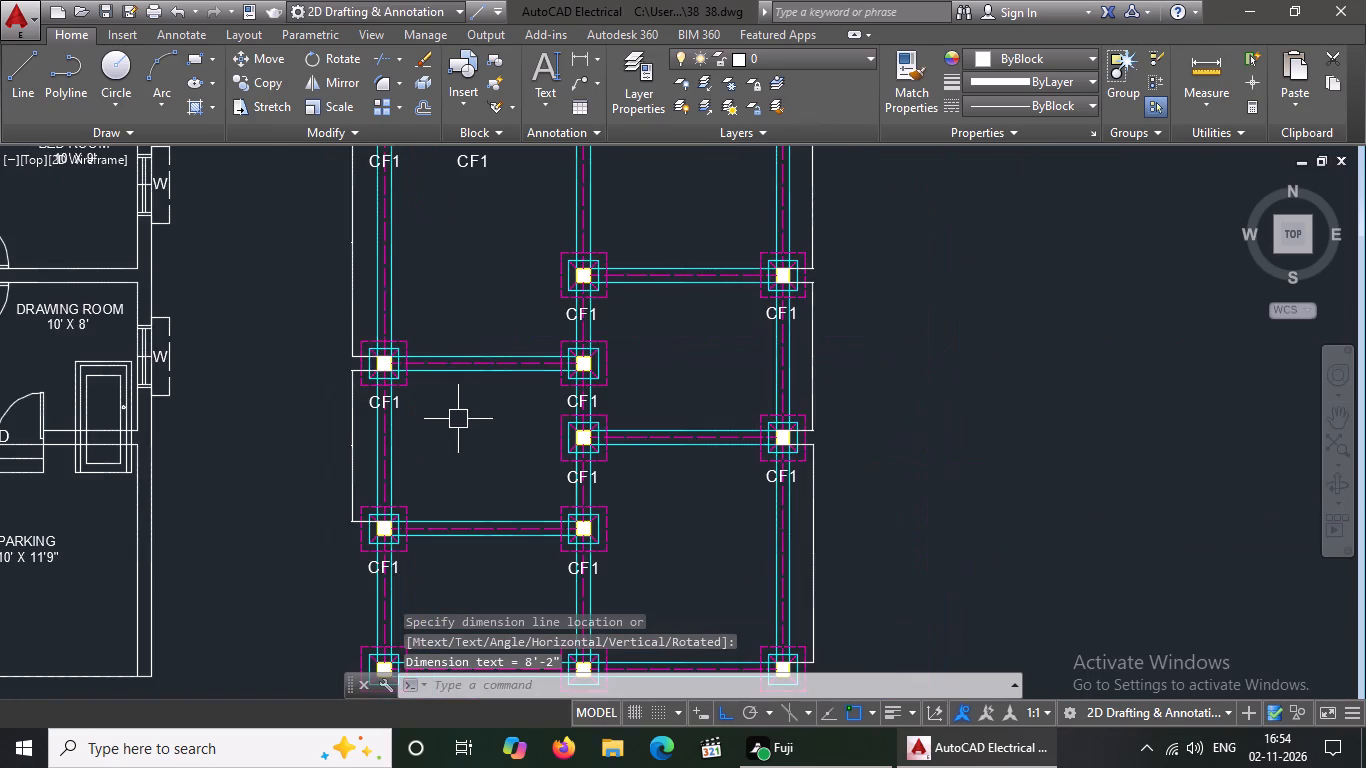
scroll(457, 423, down, 3)
key(Escape)
key(d)
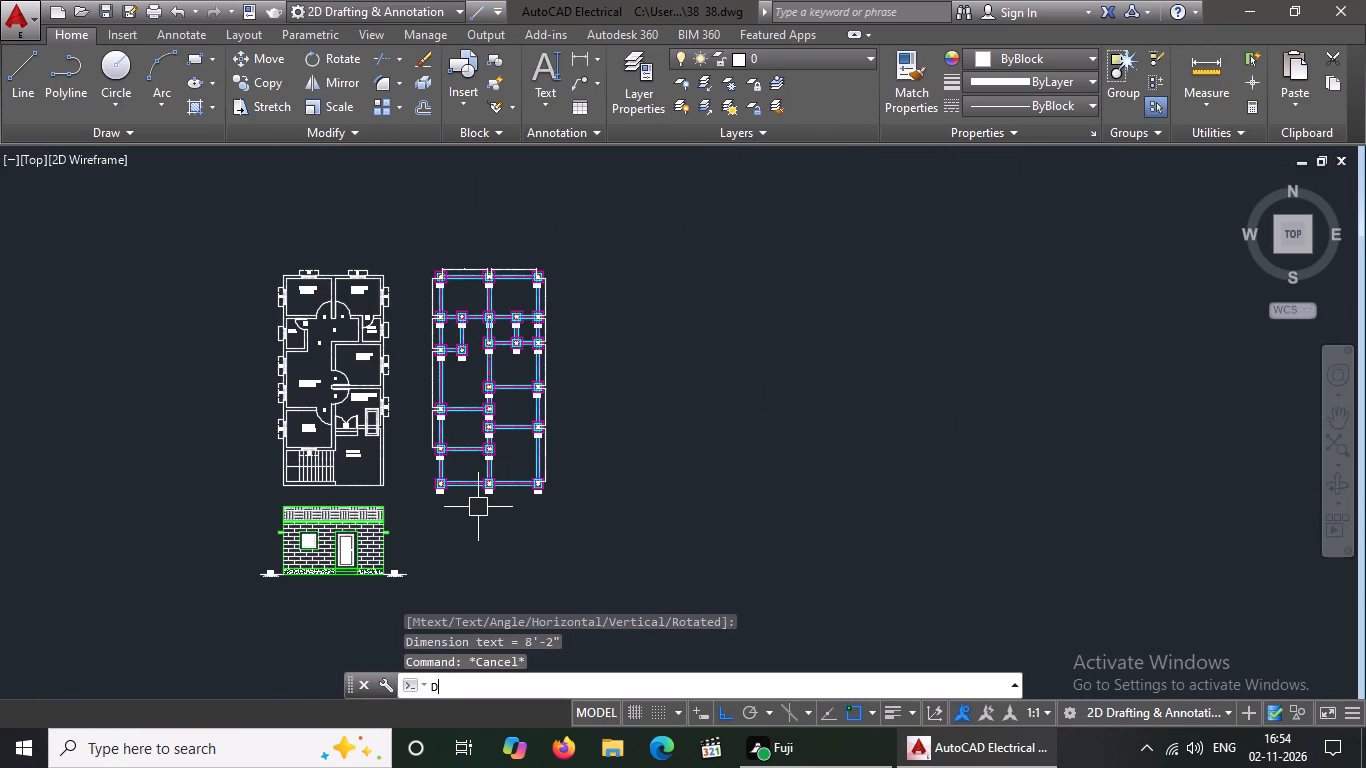
text(IMLIN)
key(Return)
scroll(488, 443, up, 3)
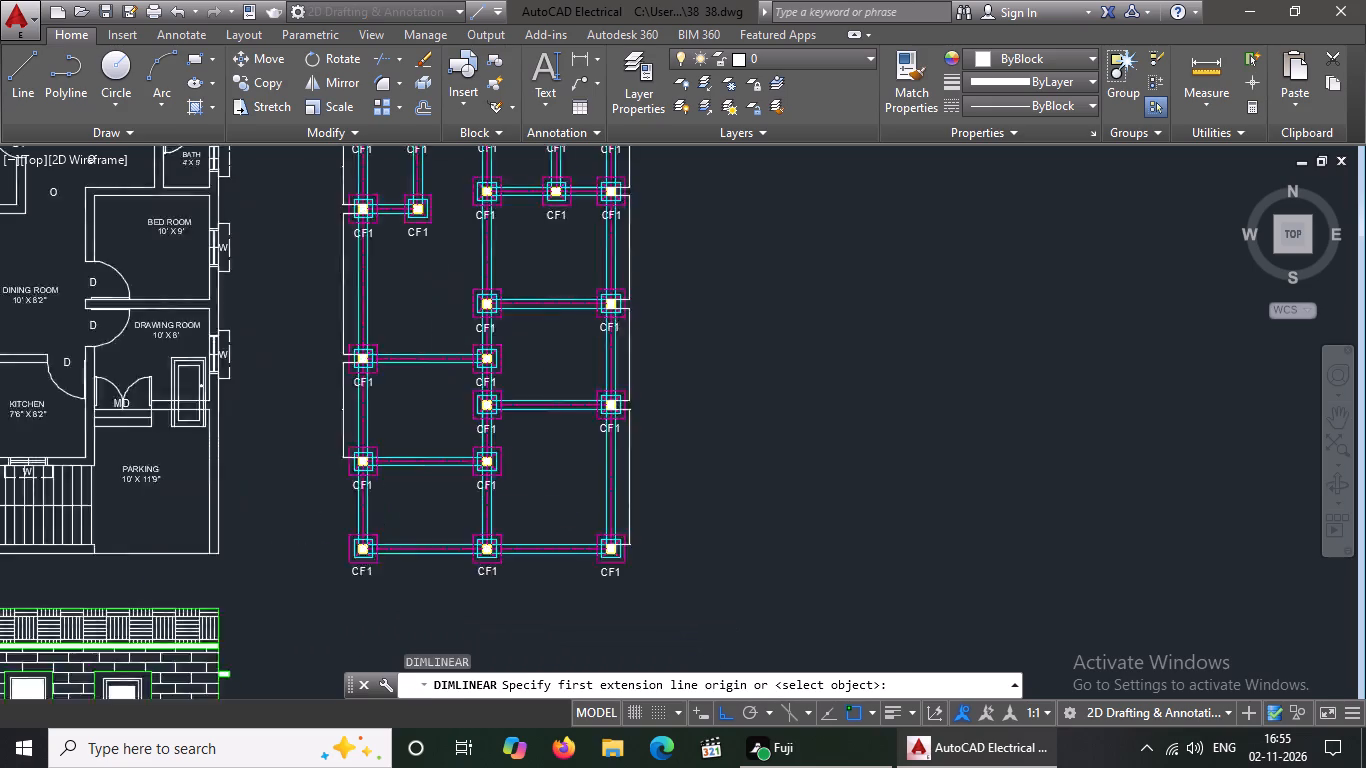
scroll(365, 480, up, 2)
scroll(286, 428, down, 2)
scroll(254, 443, up, 3)
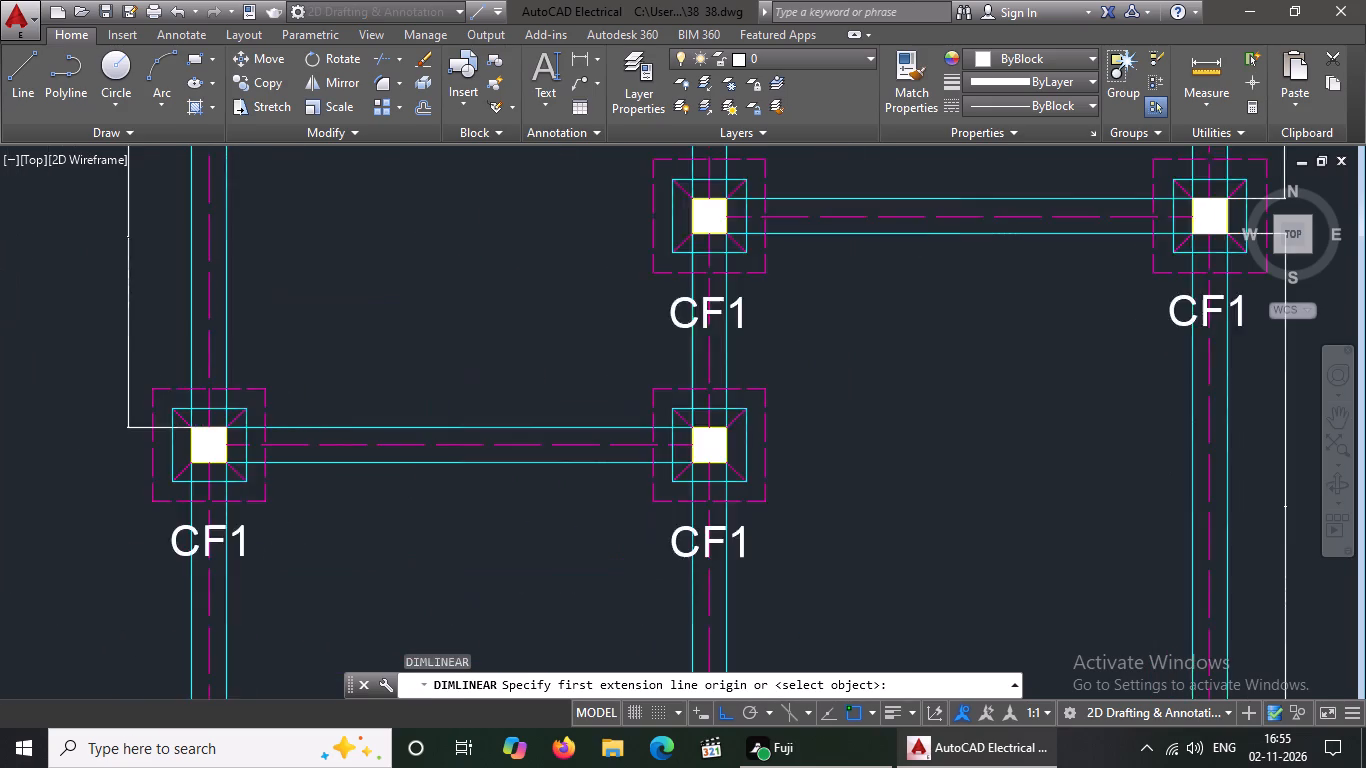
click(210, 477)
scroll(206, 439, down, 3)
scroll(204, 577, up, 4)
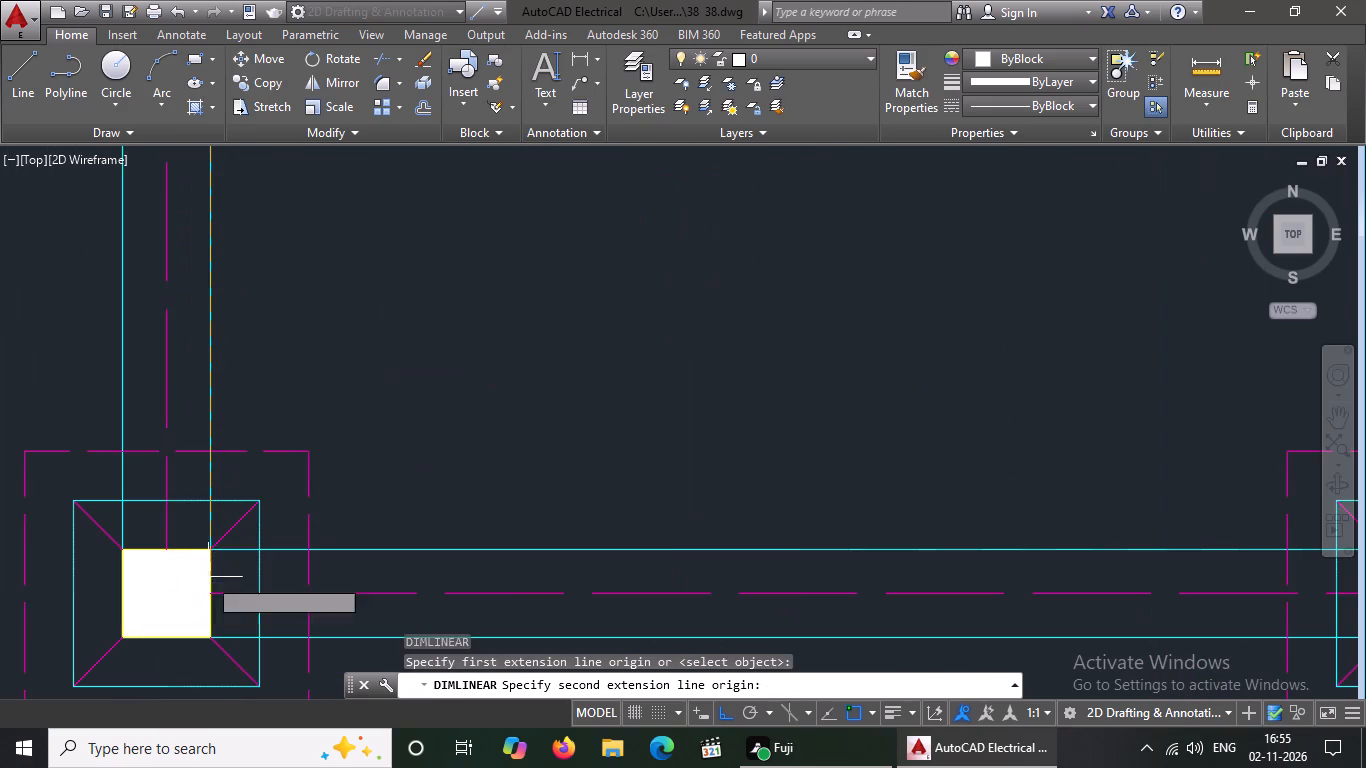
click(208, 542)
scroll(133, 543, down, 3)
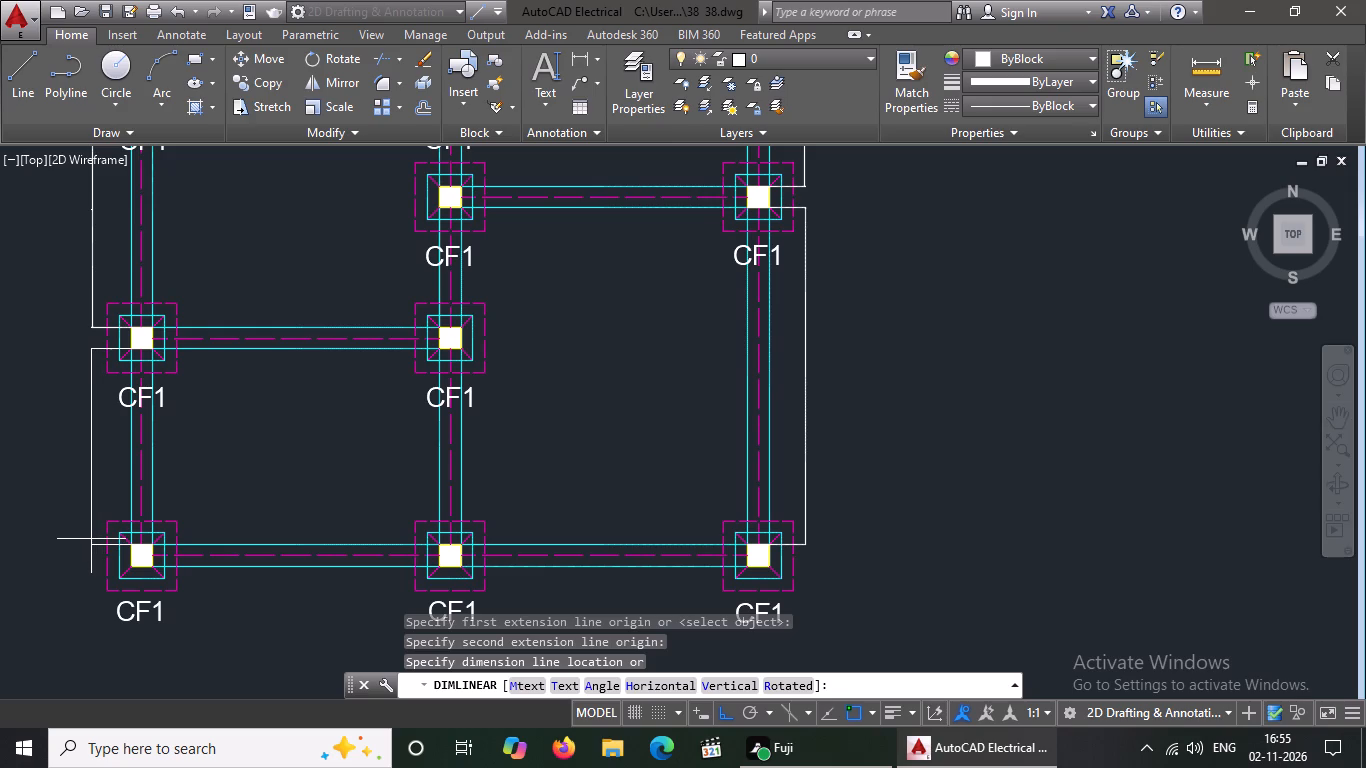
click(91, 539)
scroll(121, 528, down, 3)
key(Escape)
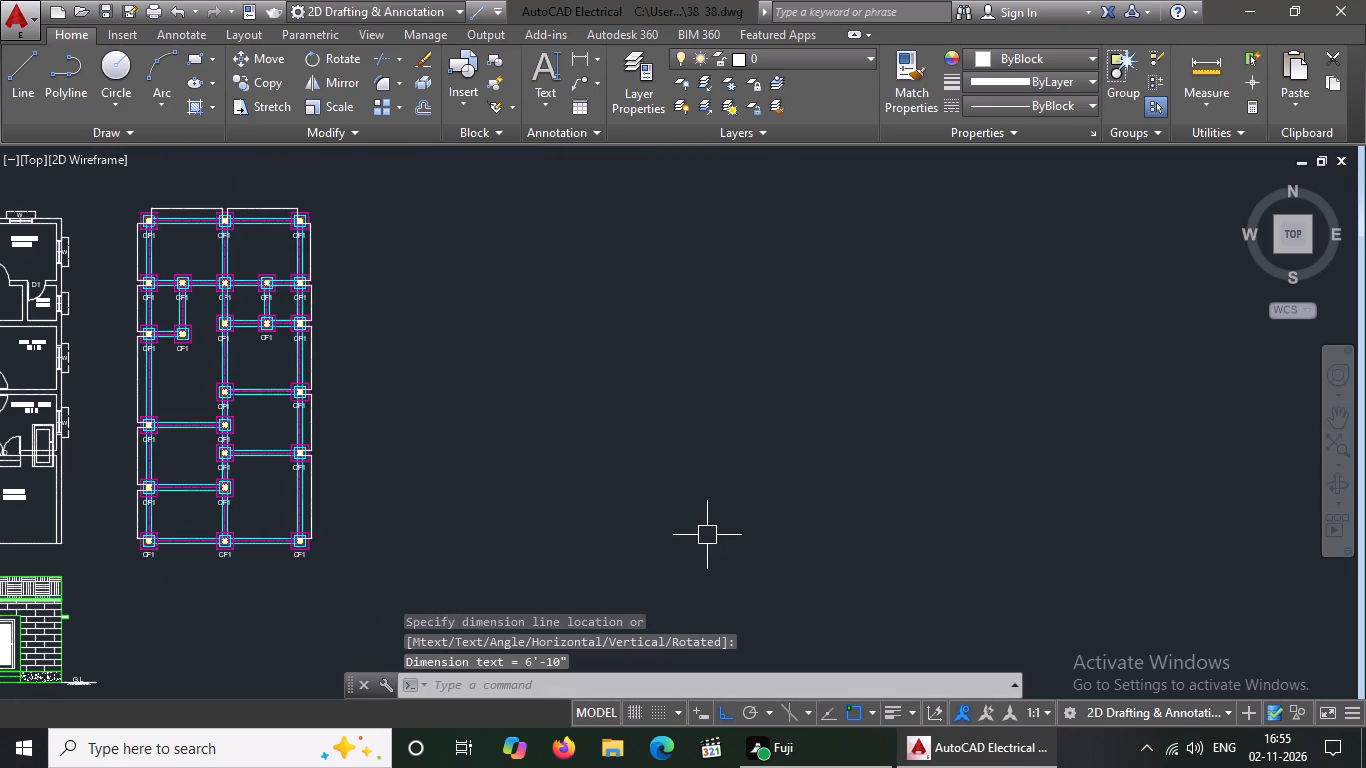
Add a horizontal linear dimension between the facing edges of the bottom-row left and middle columns, placed below the footings.
key(Escape)
text(DIMLIN)
key(Return)
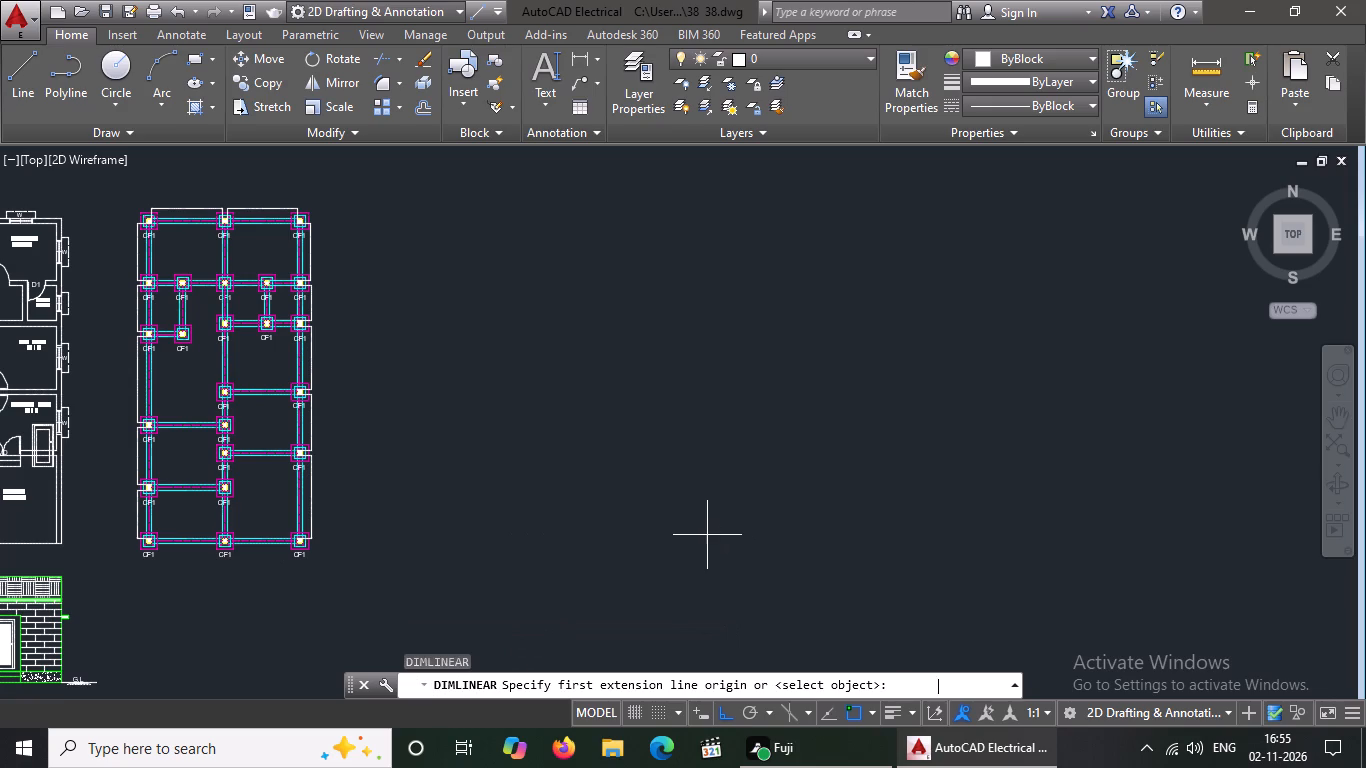
scroll(170, 561, up, 4)
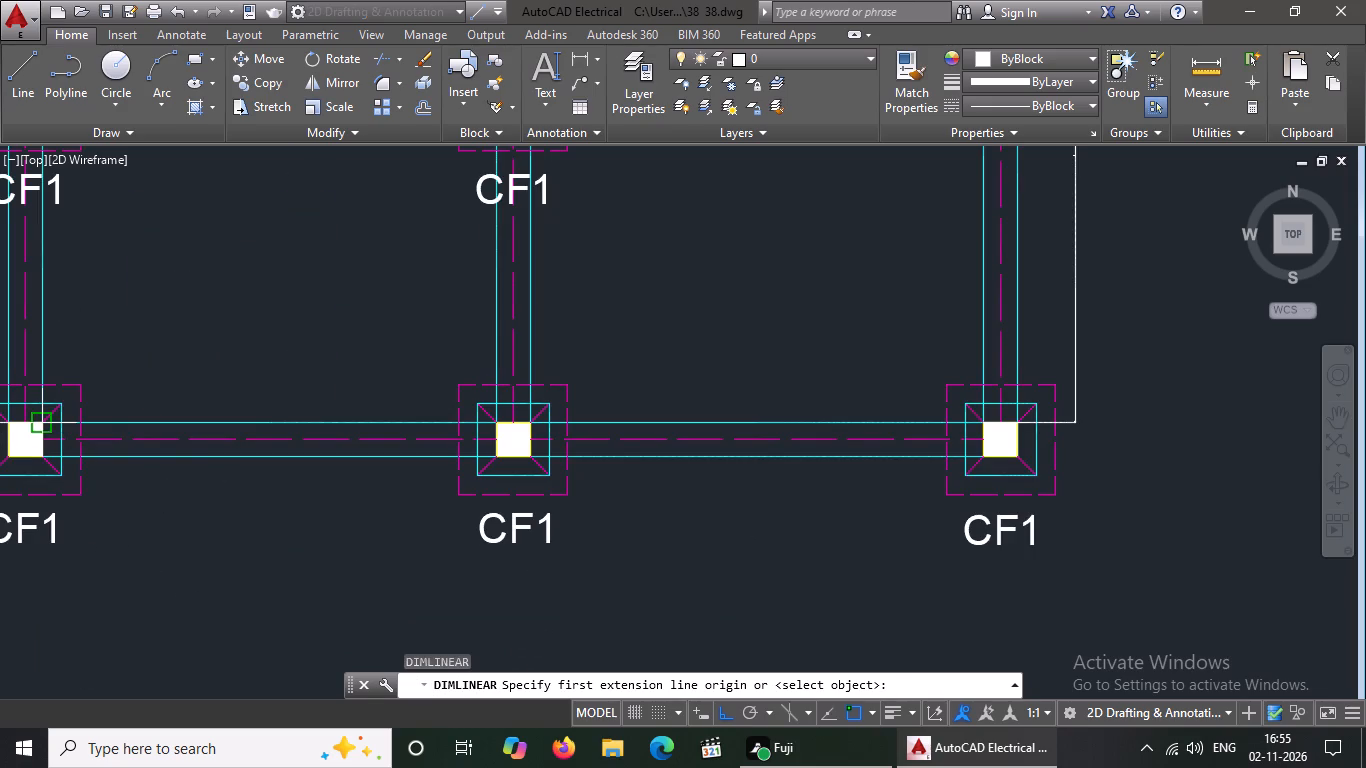
click(50, 417)
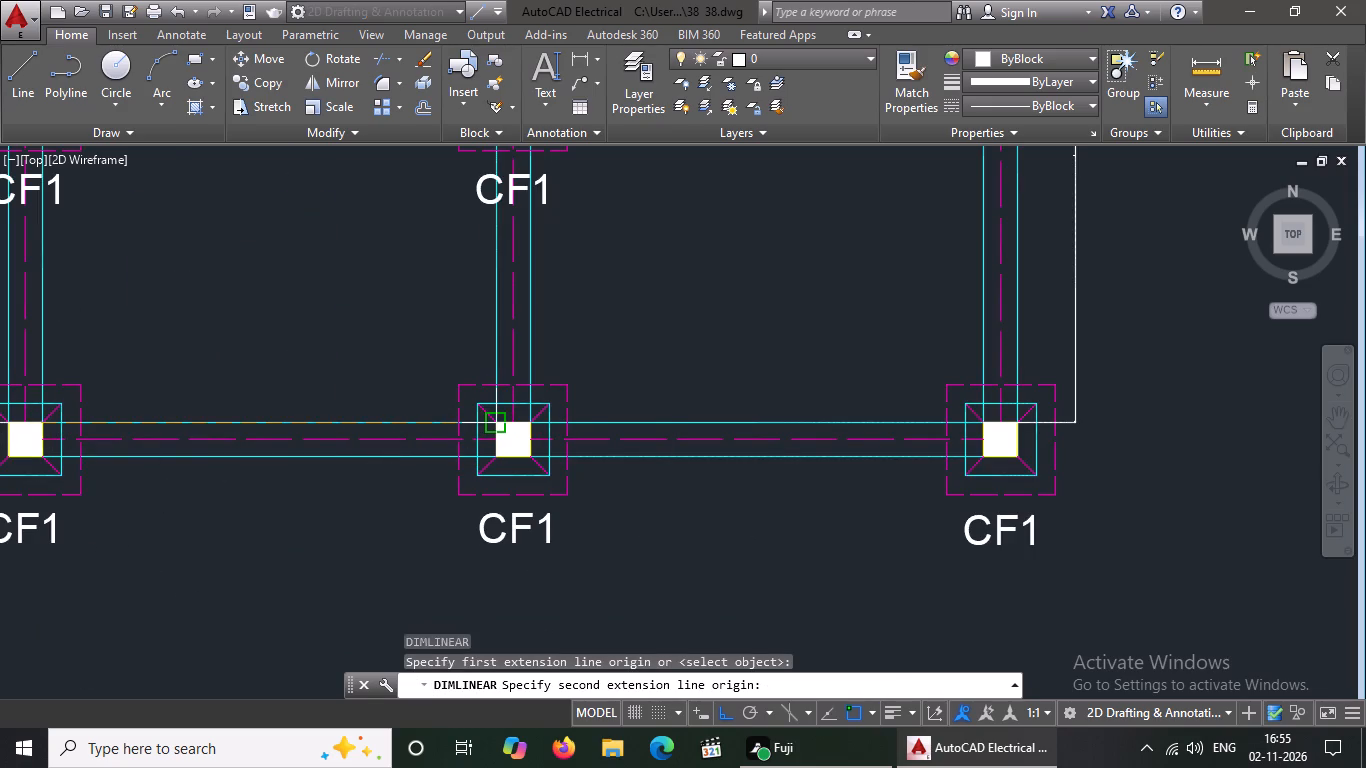
click(498, 420)
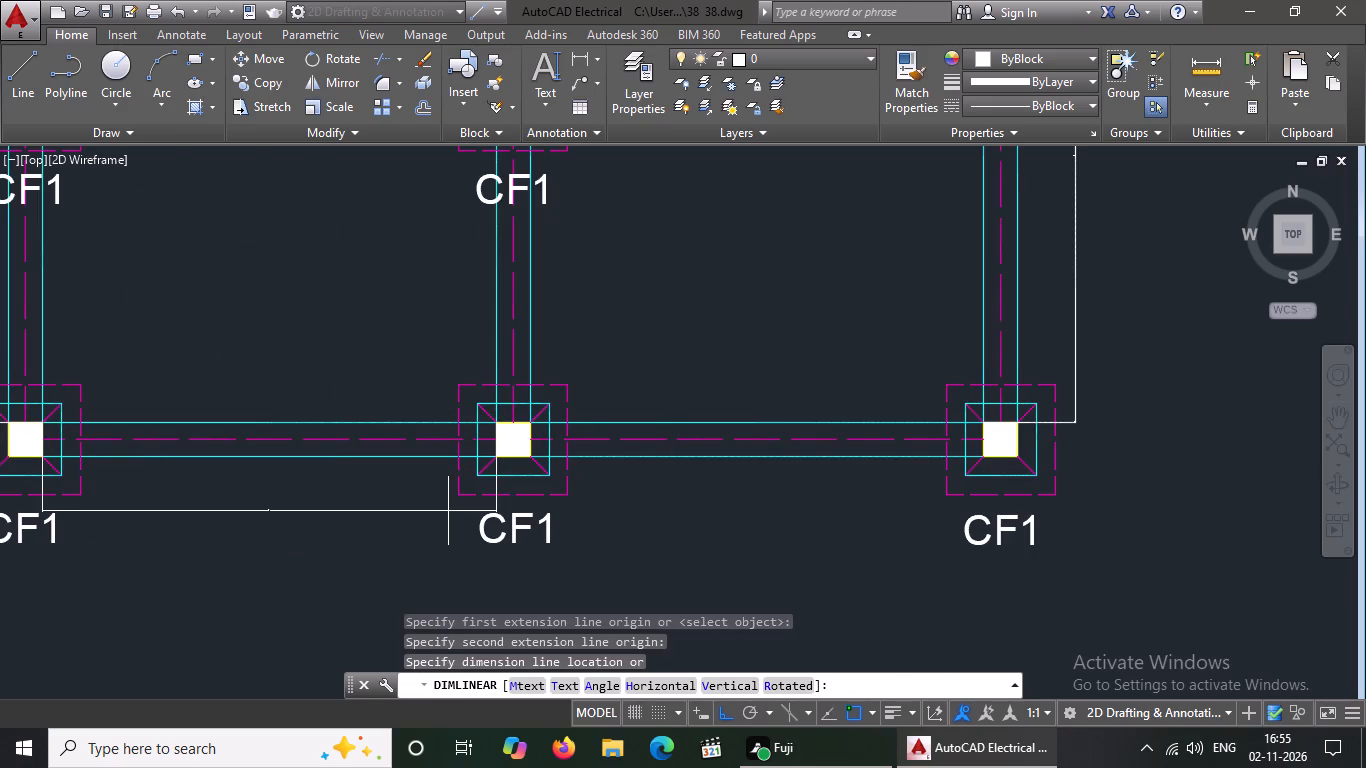
scroll(450, 506, down, 1)
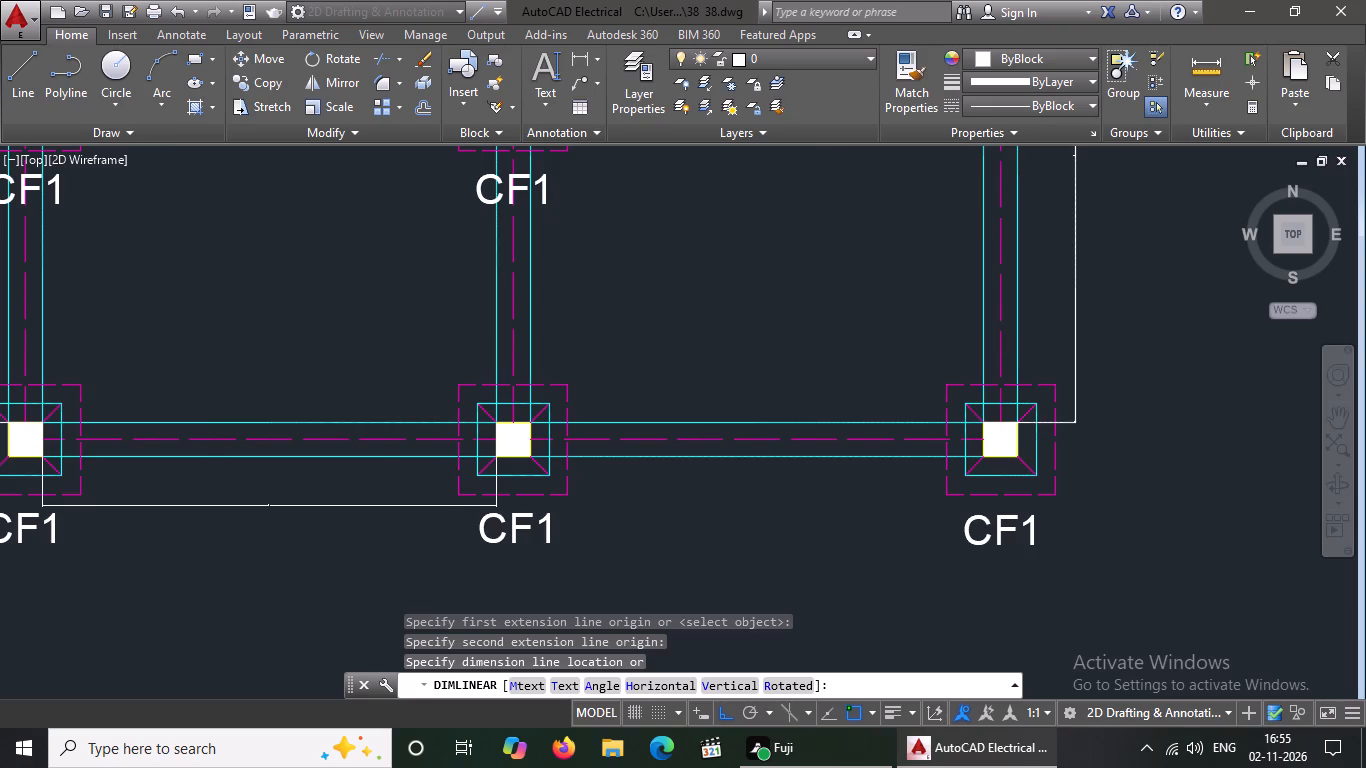
click(447, 510)
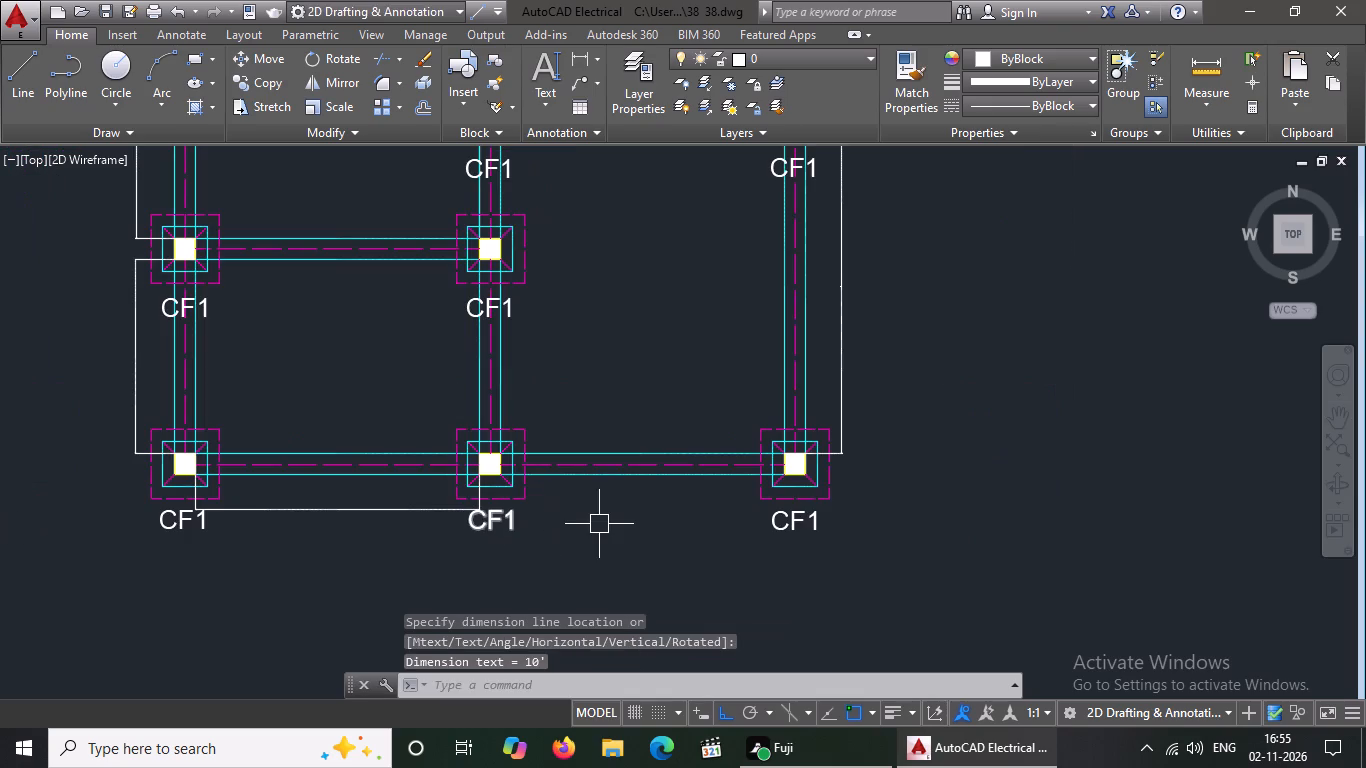
Add a horizontal linear dimension between the facing edges of the bottom-row middle and right columns, placed below the footings.
key(Escape)
text(DIMLIN)
key(Return)
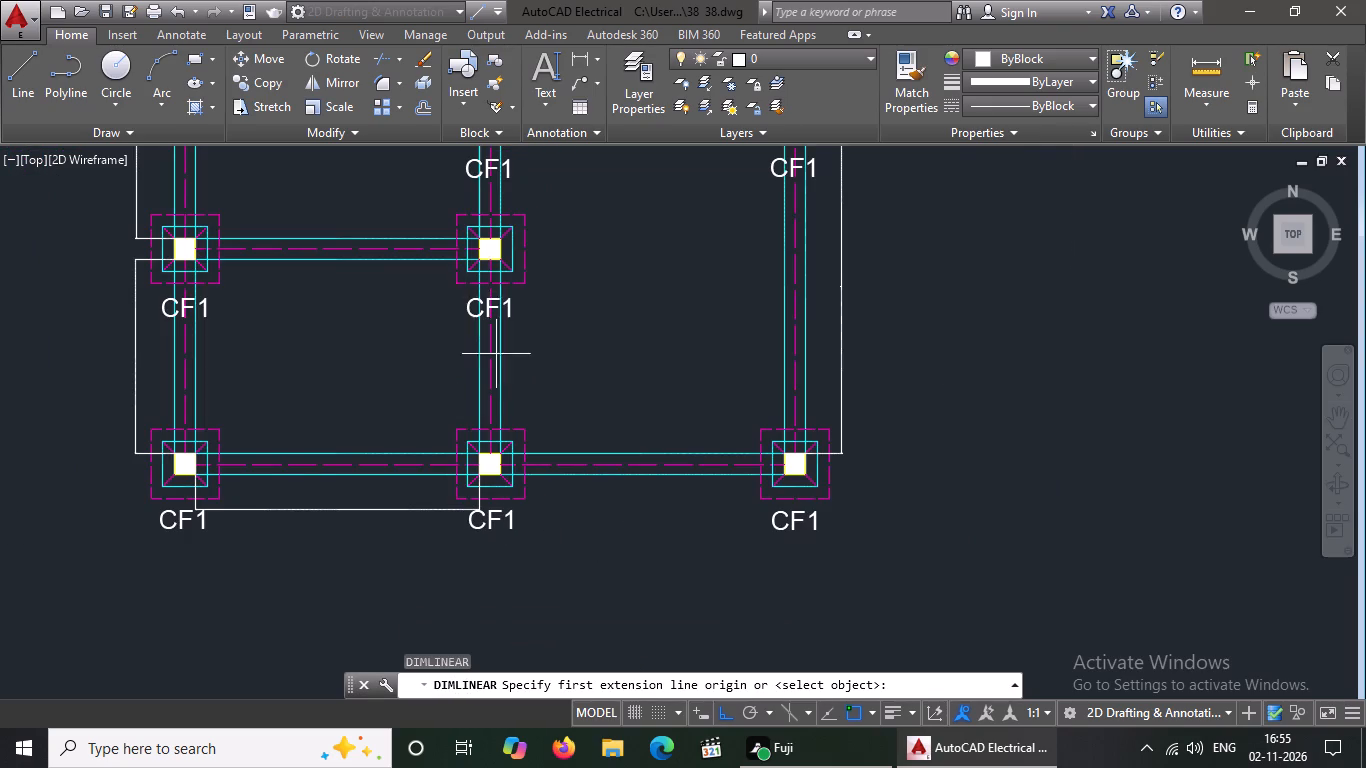
scroll(510, 378, up, 2)
scroll(519, 531, down, 2)
scroll(556, 584, up, 3)
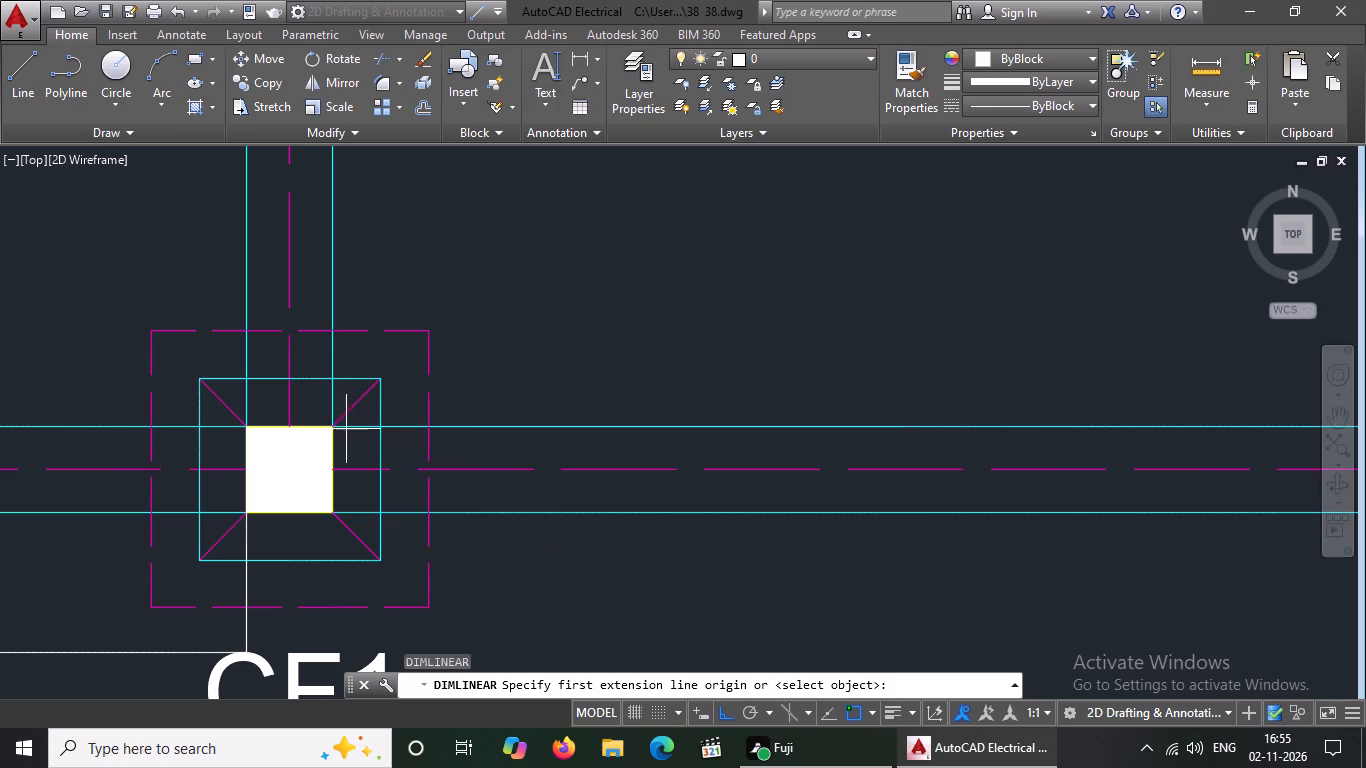
click(335, 421)
scroll(765, 425, down, 3)
scroll(906, 423, up, 2)
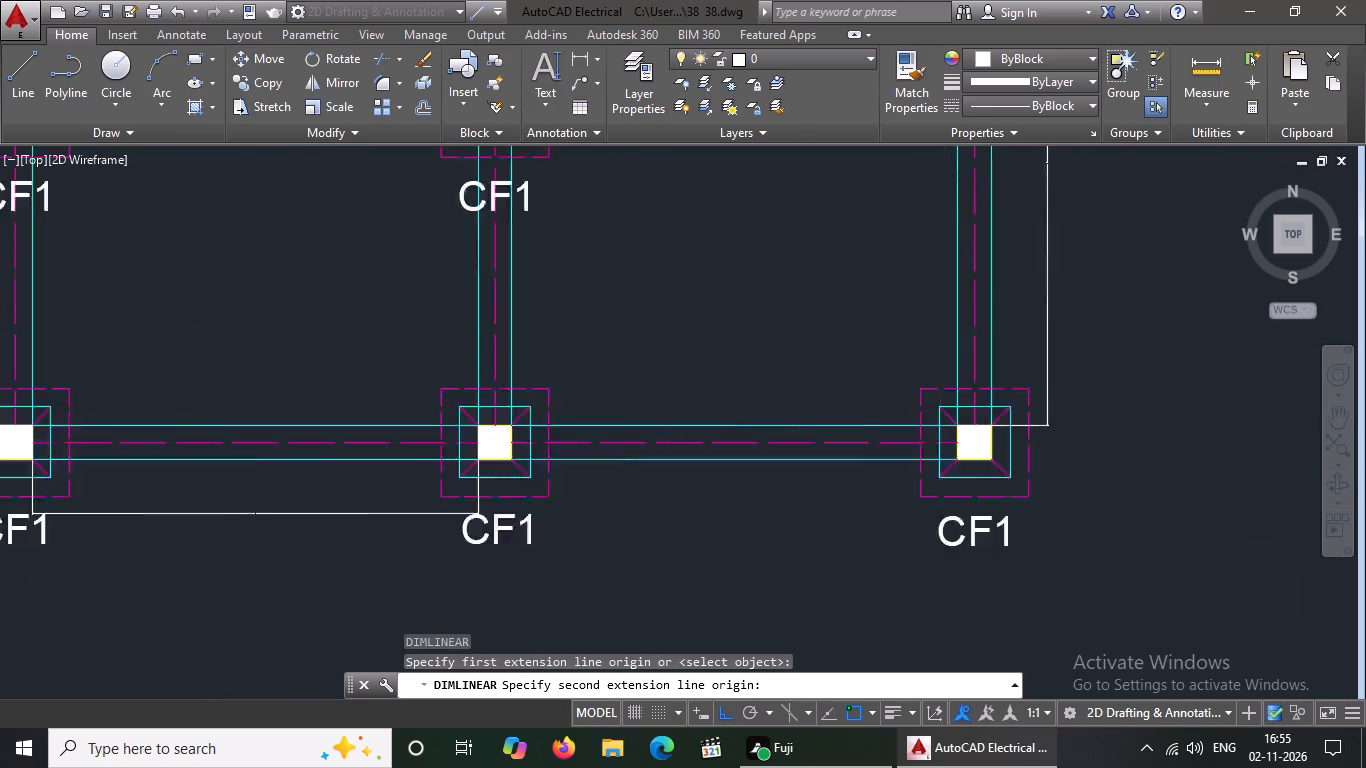
click(989, 427)
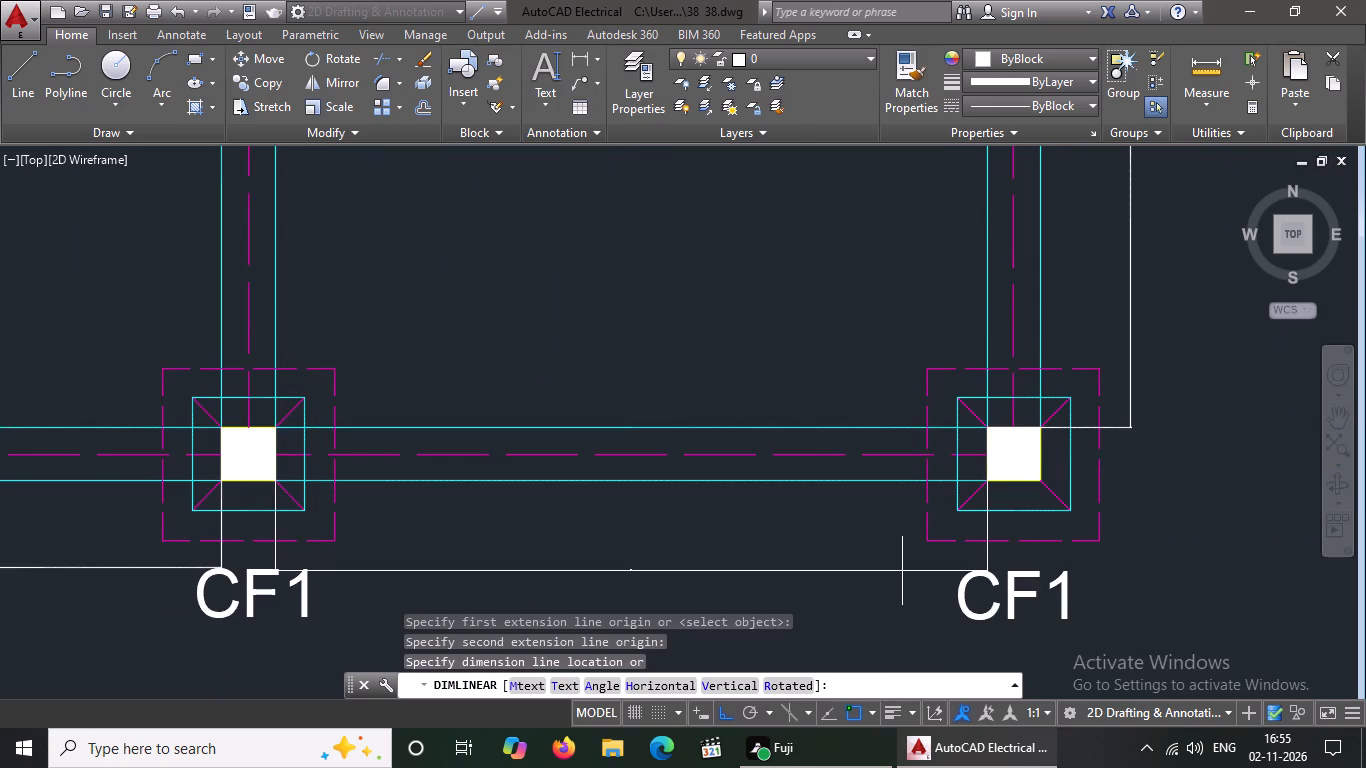
click(902, 571)
scroll(902, 552, down, 3)
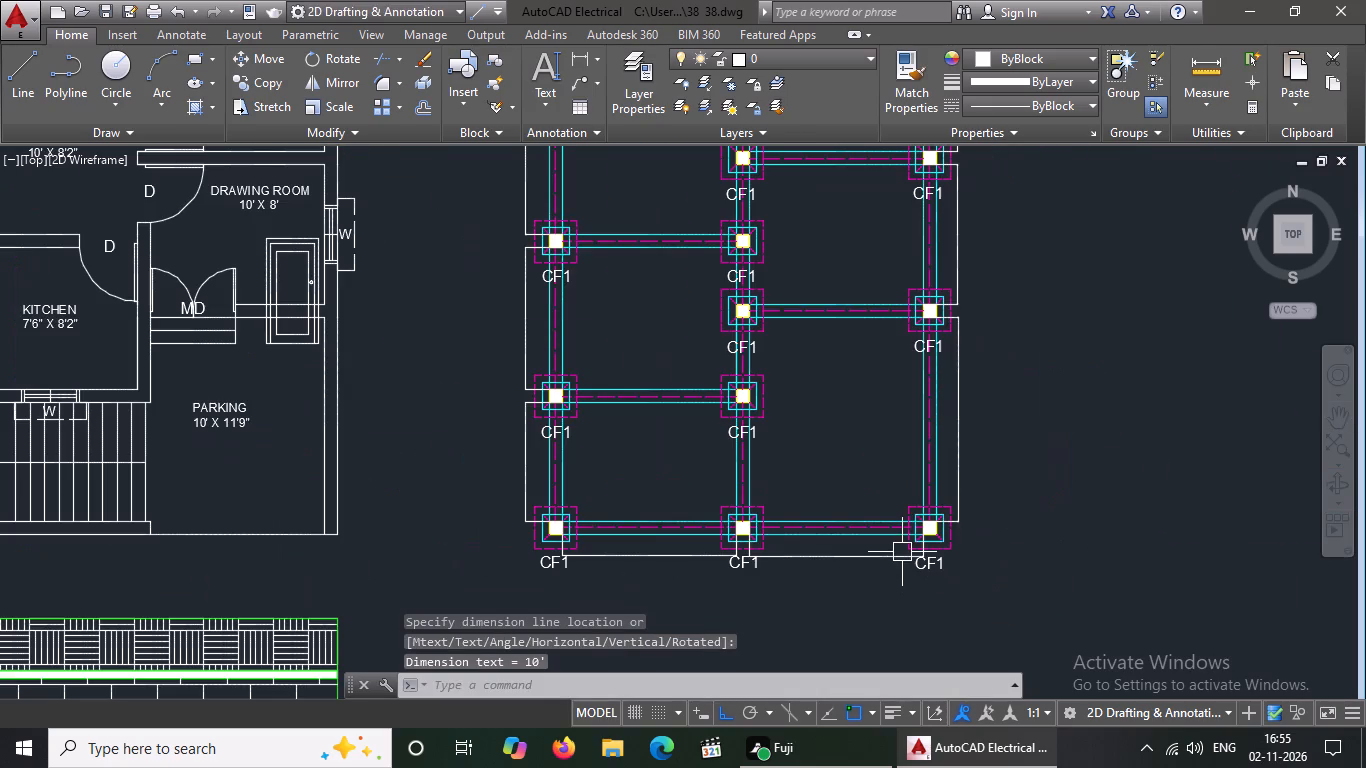
key(Escape)
Set the arrow size to 5" for the dimension between the top-row left and middle columns.
scroll(845, 528, down, 2)
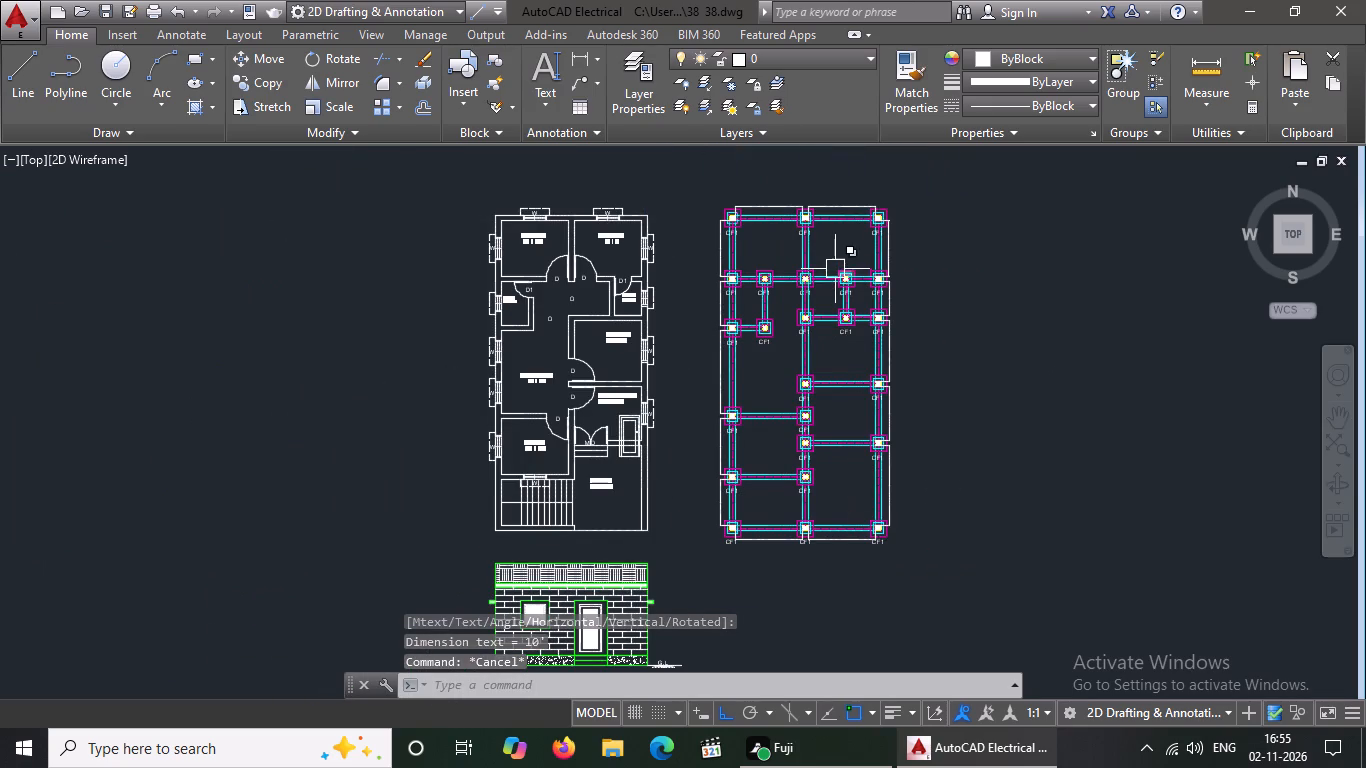
middle_drag(794, 339, 760, 400)
scroll(771, 250, up, 3)
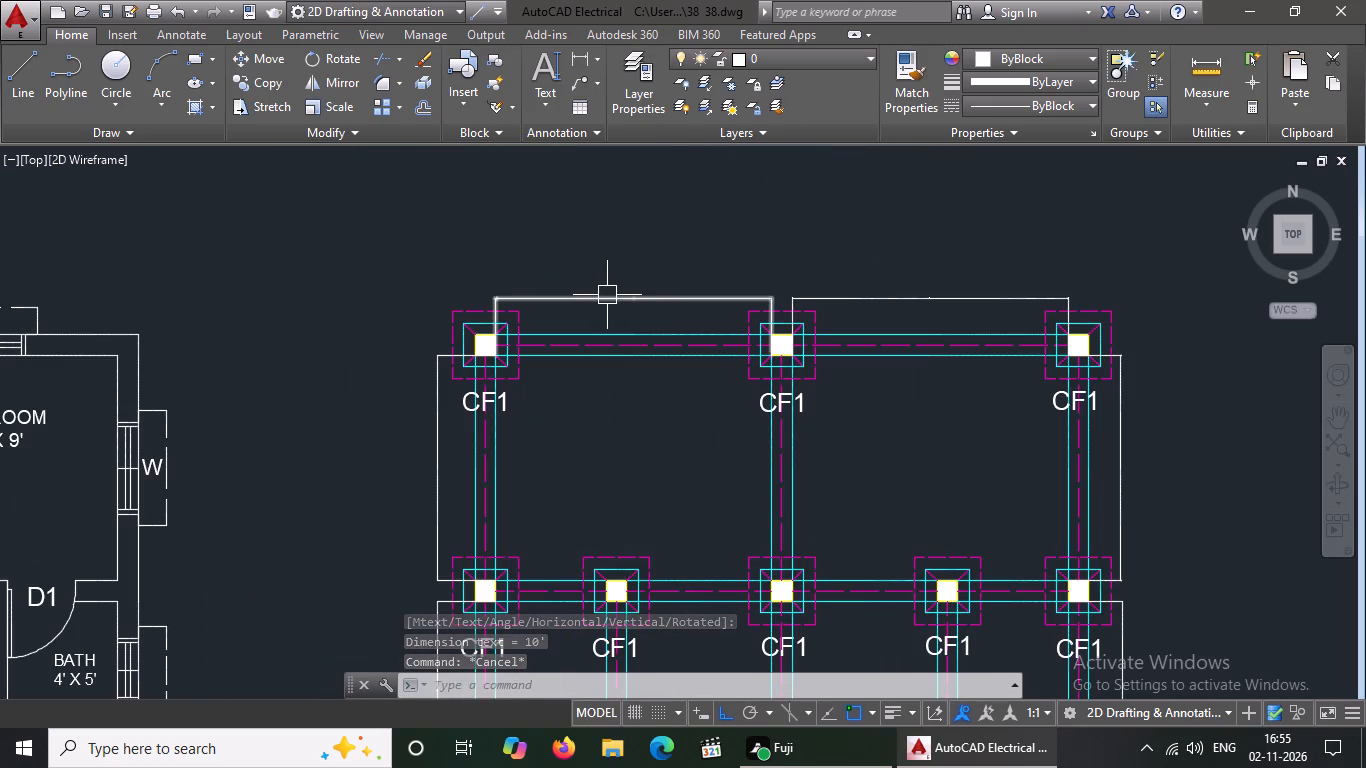
click(603, 296)
right_click(603, 296)
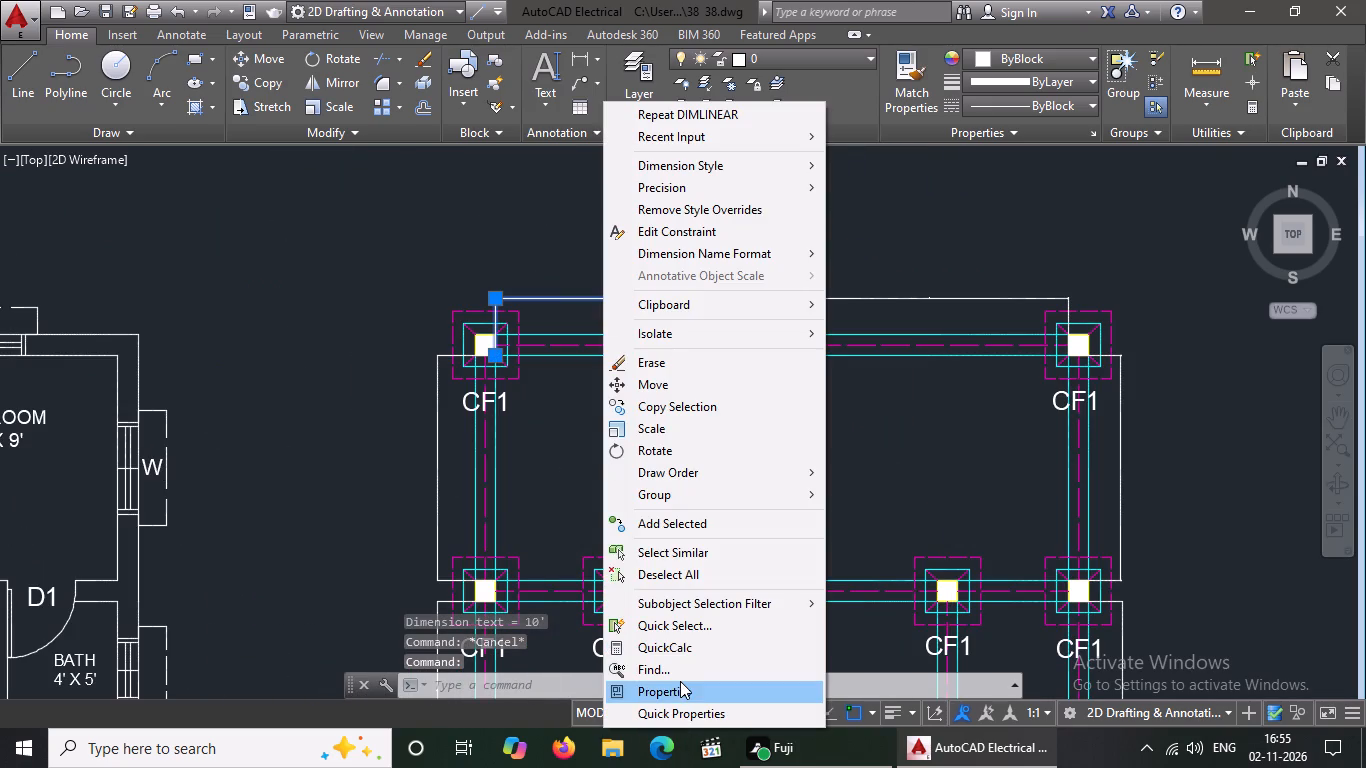
click(674, 683)
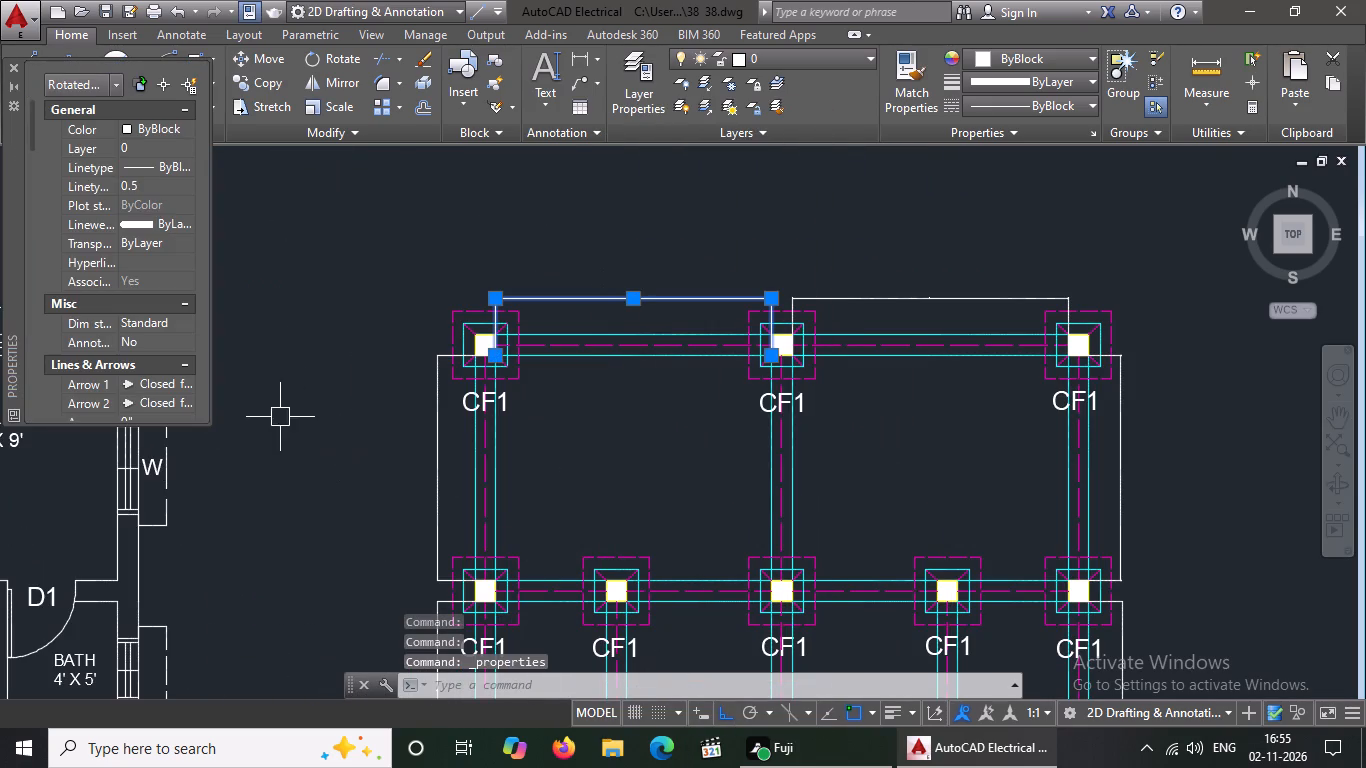
scroll(130, 365, down, 2)
click(145, 185)
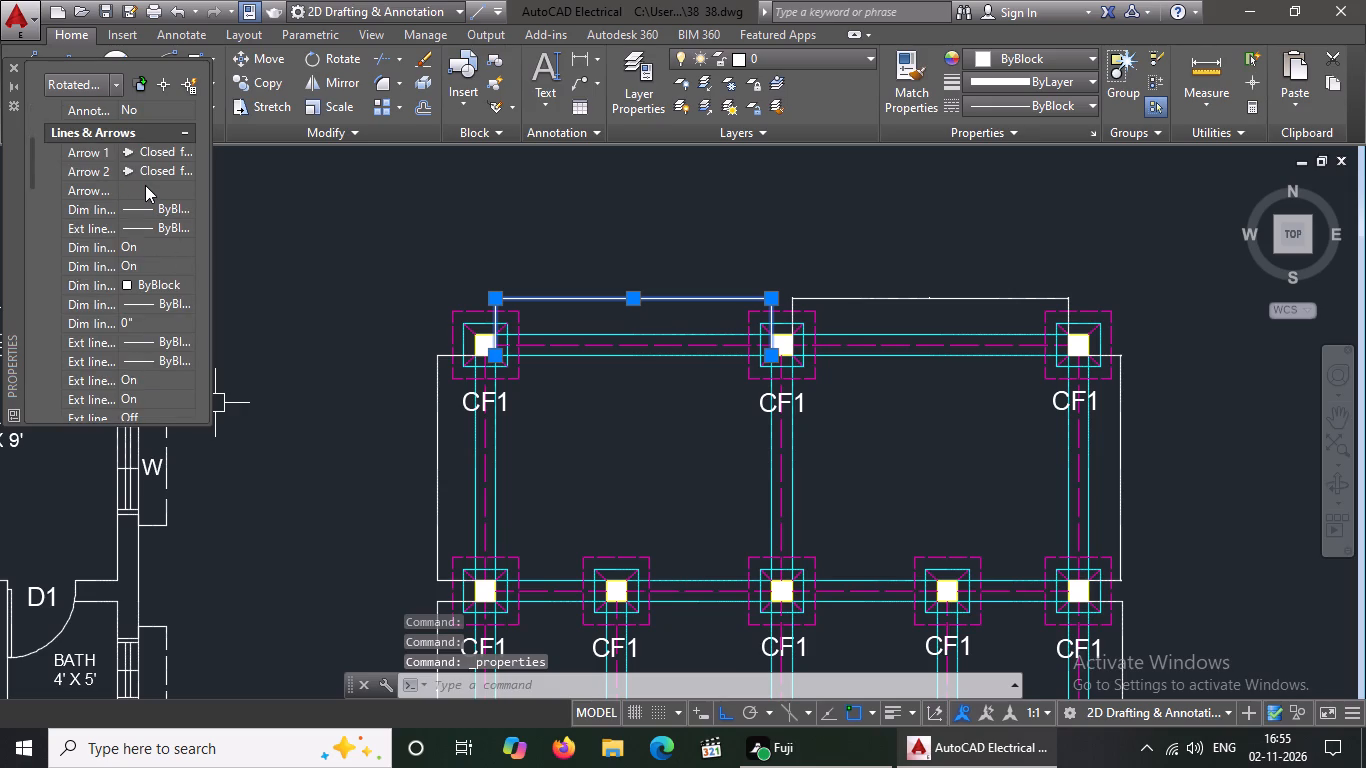
key(BackSpace)
key(BackSpace)
key(5)
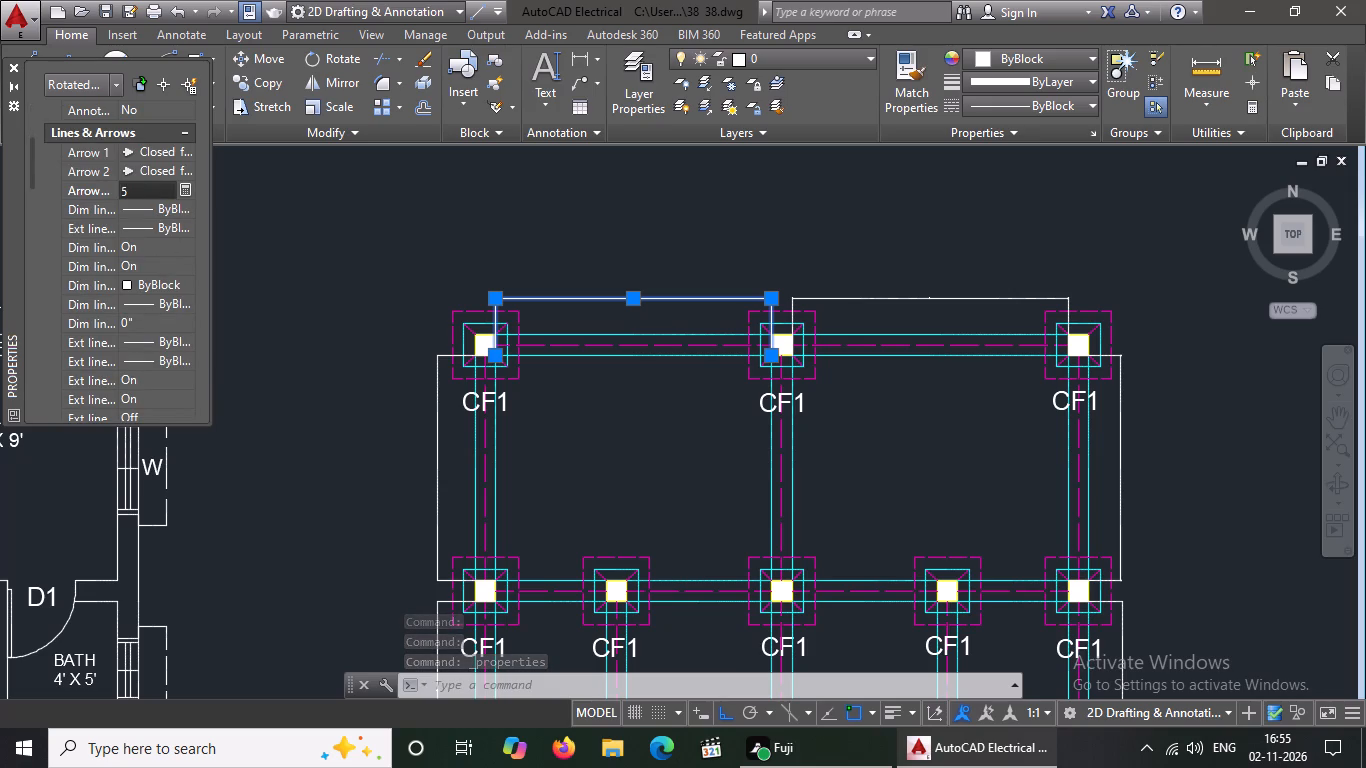
key(shift+quotedbl)
key(Return)
Set the text height to 5" for the dimension between the top-row left and middle columns, and deselect it.
scroll(161, 223, down, 3)
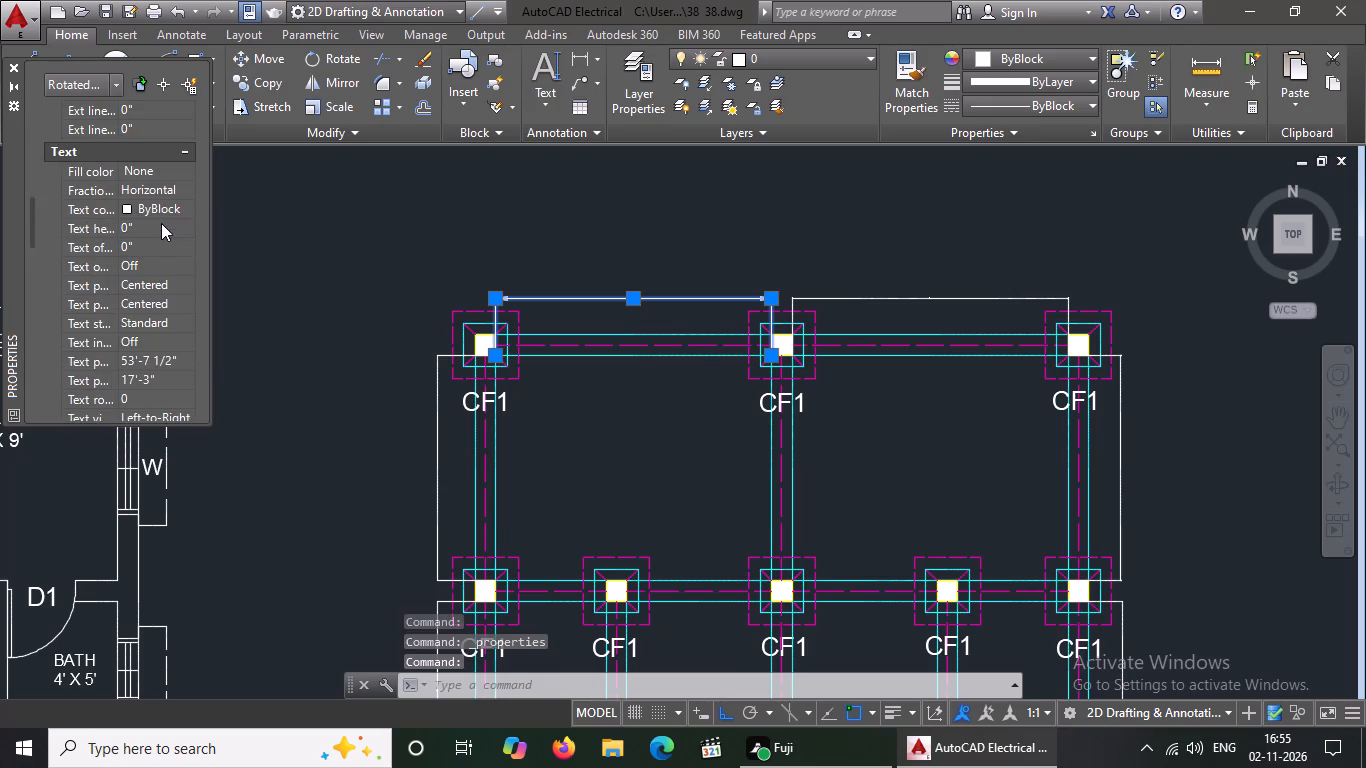
click(151, 226)
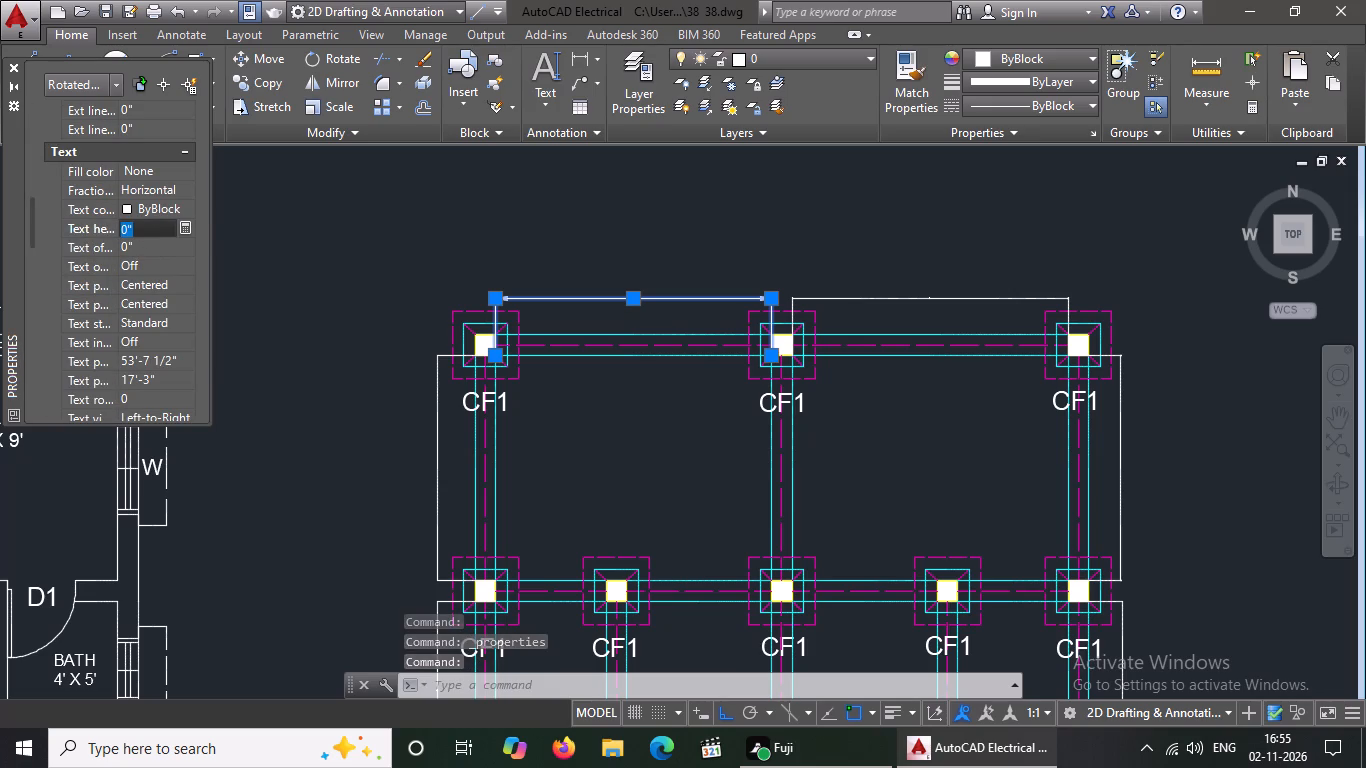
key(BackSpace)
key(BackSpace)
key(5)
key(shift+quotedbl)
key(Return)
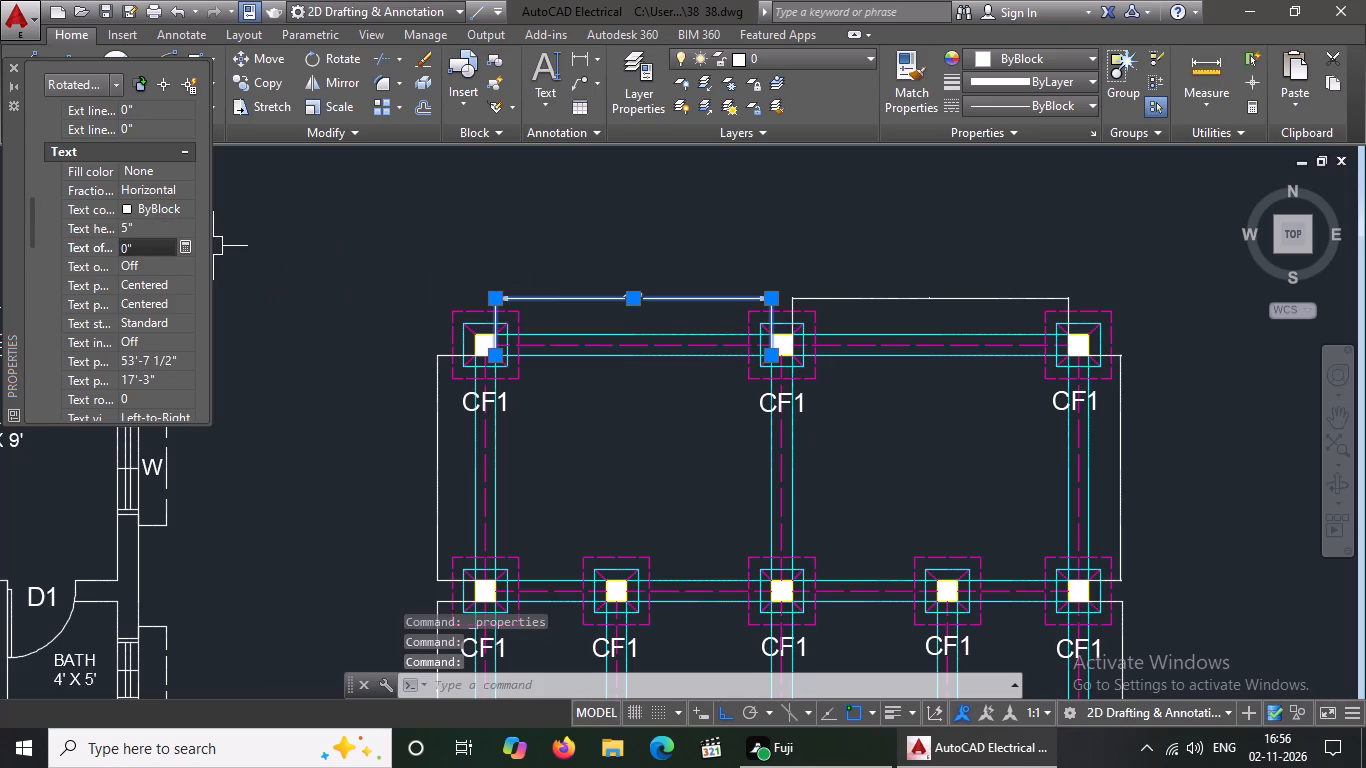
scroll(139, 239, down, 16)
key(Escape)
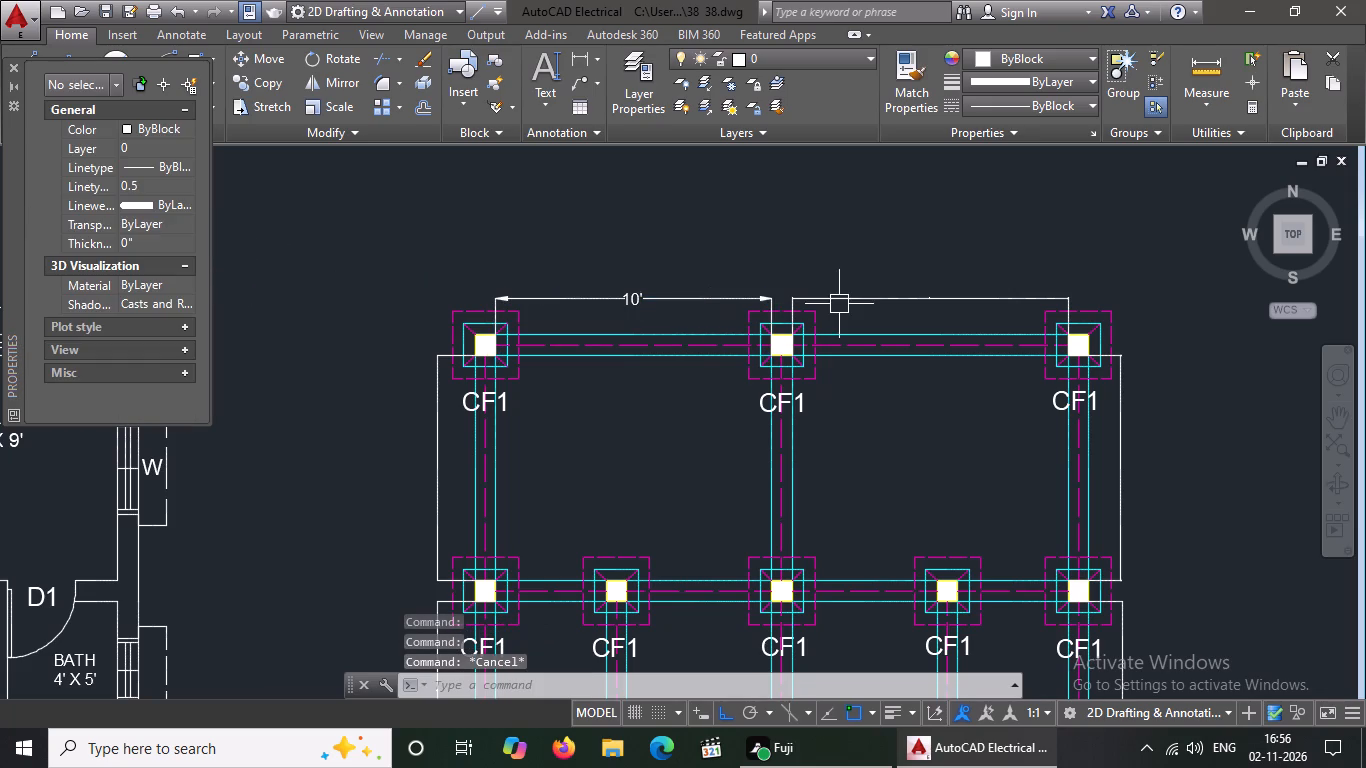
Set the arrow size to 5" for the dimension between the top-row middle and right columns.
click(852, 298)
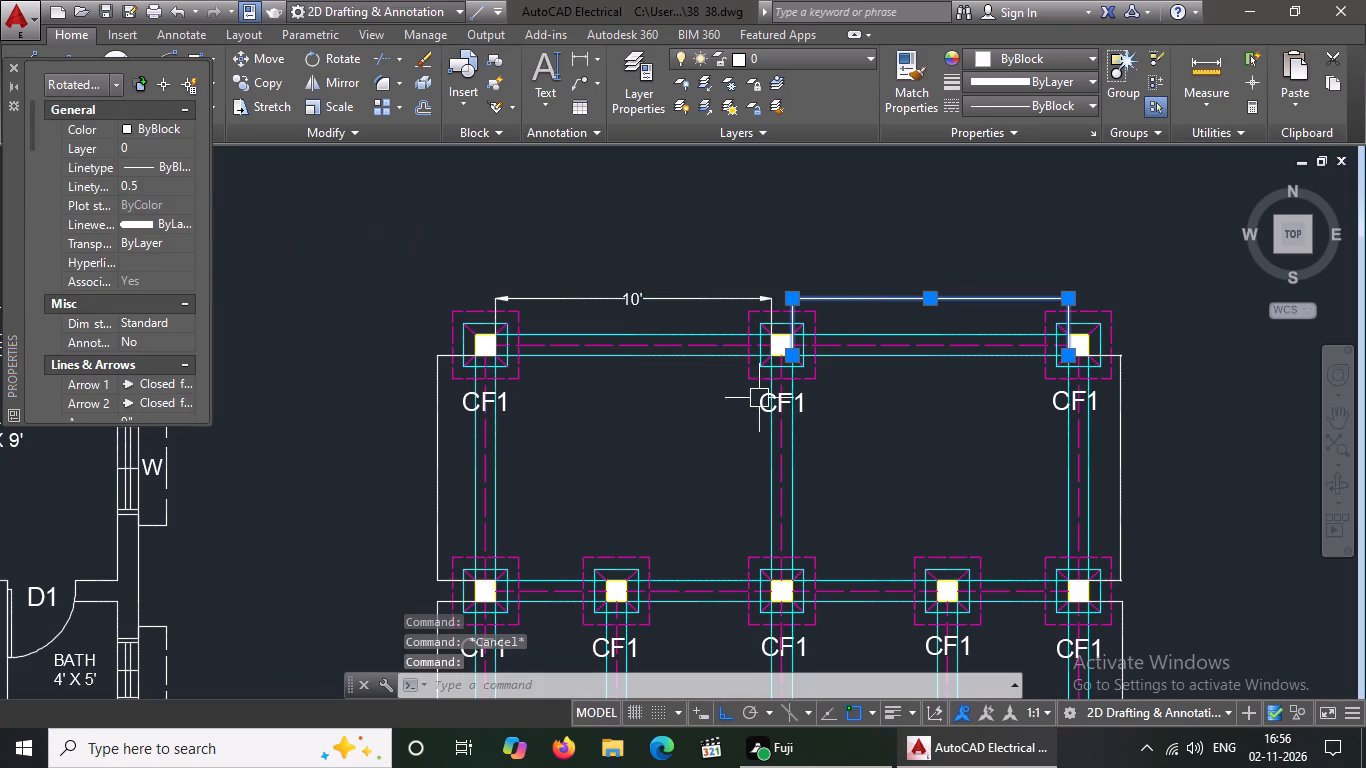
scroll(135, 331, down, 1)
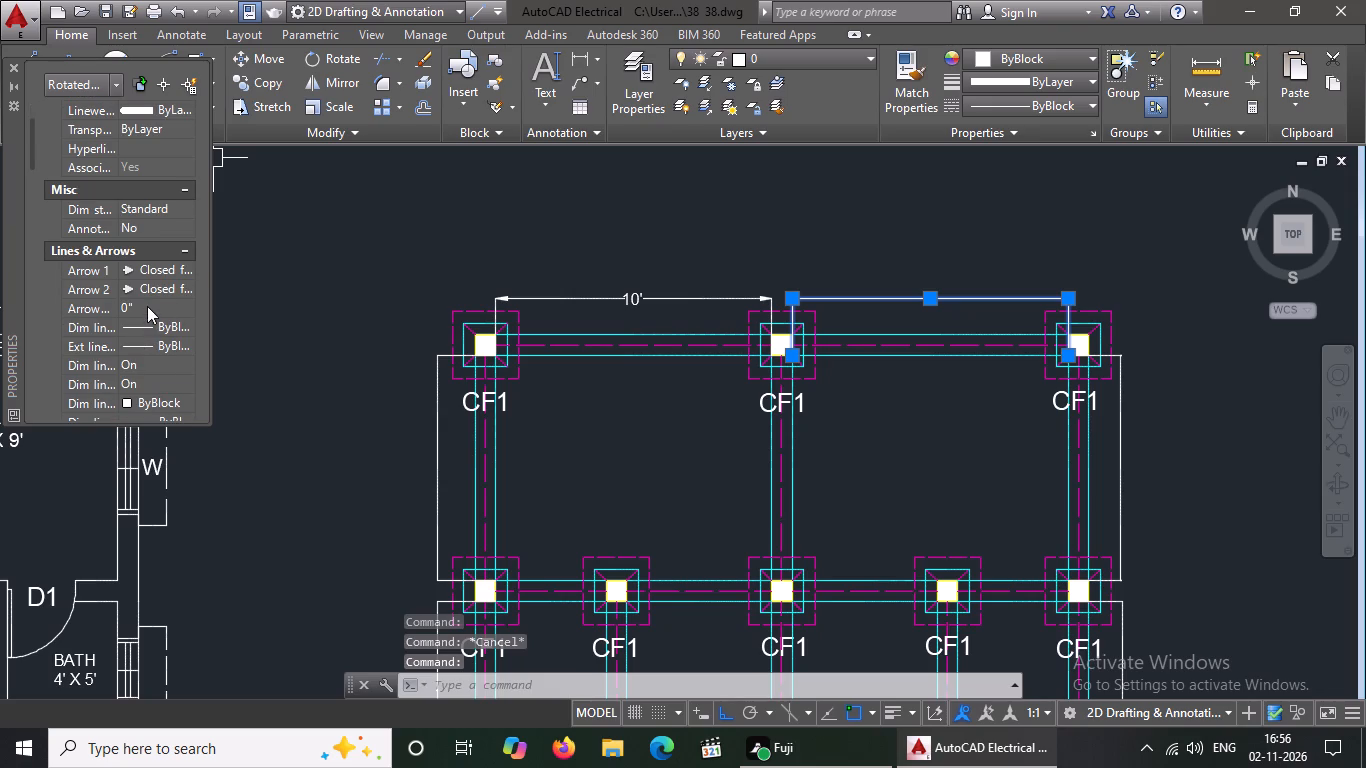
click(145, 304)
key(BackSpace)
key(BackSpace)
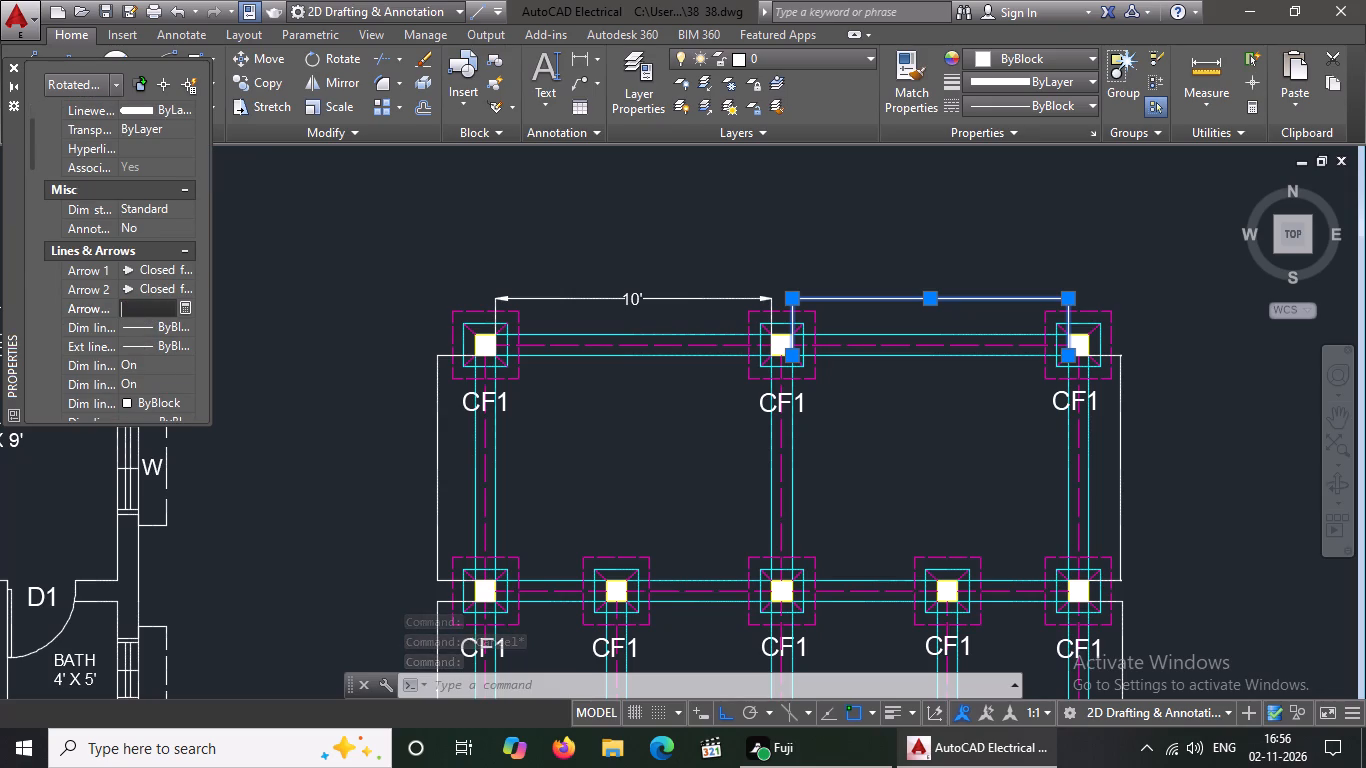
text(5")
key(Return)
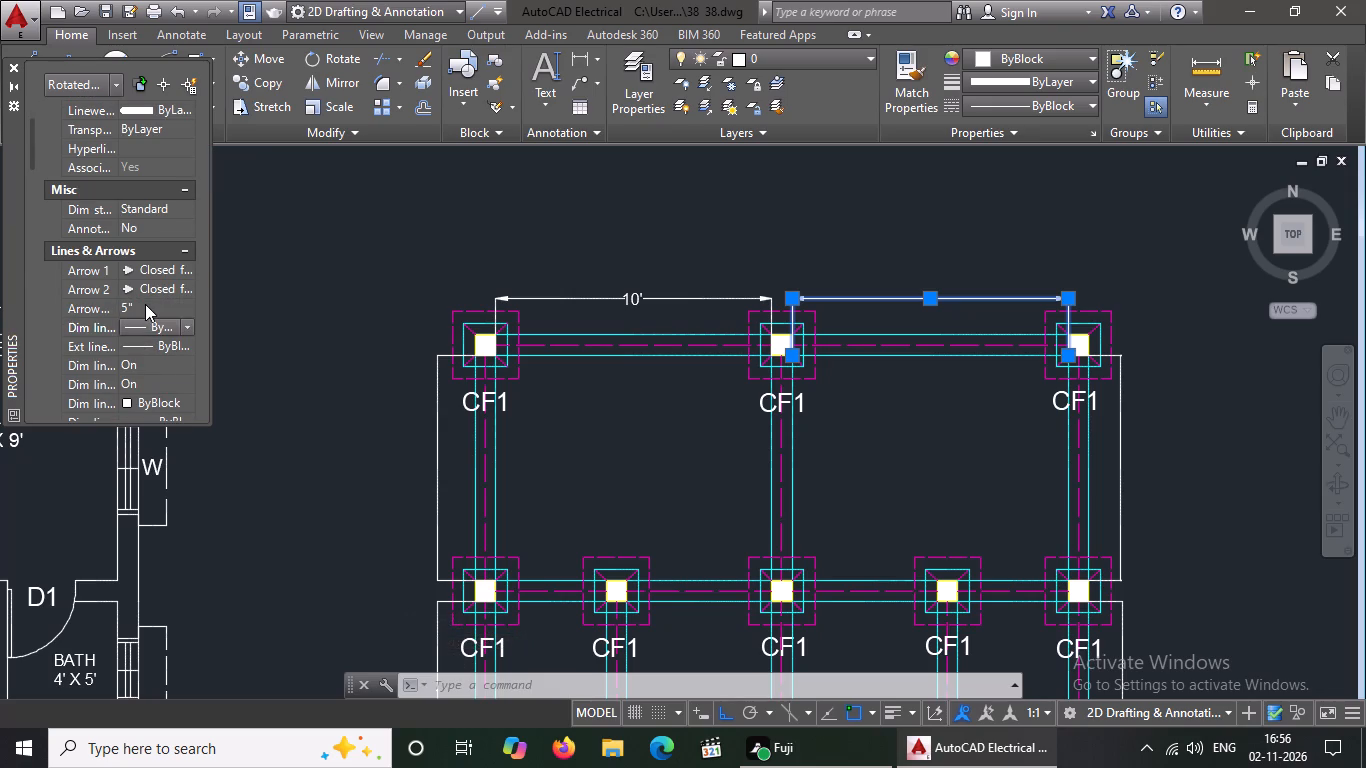
Set the text height to 5" for the dimension between the top-row middle and right columns, and deselect it.
scroll(145, 304, down, 5)
click(145, 109)
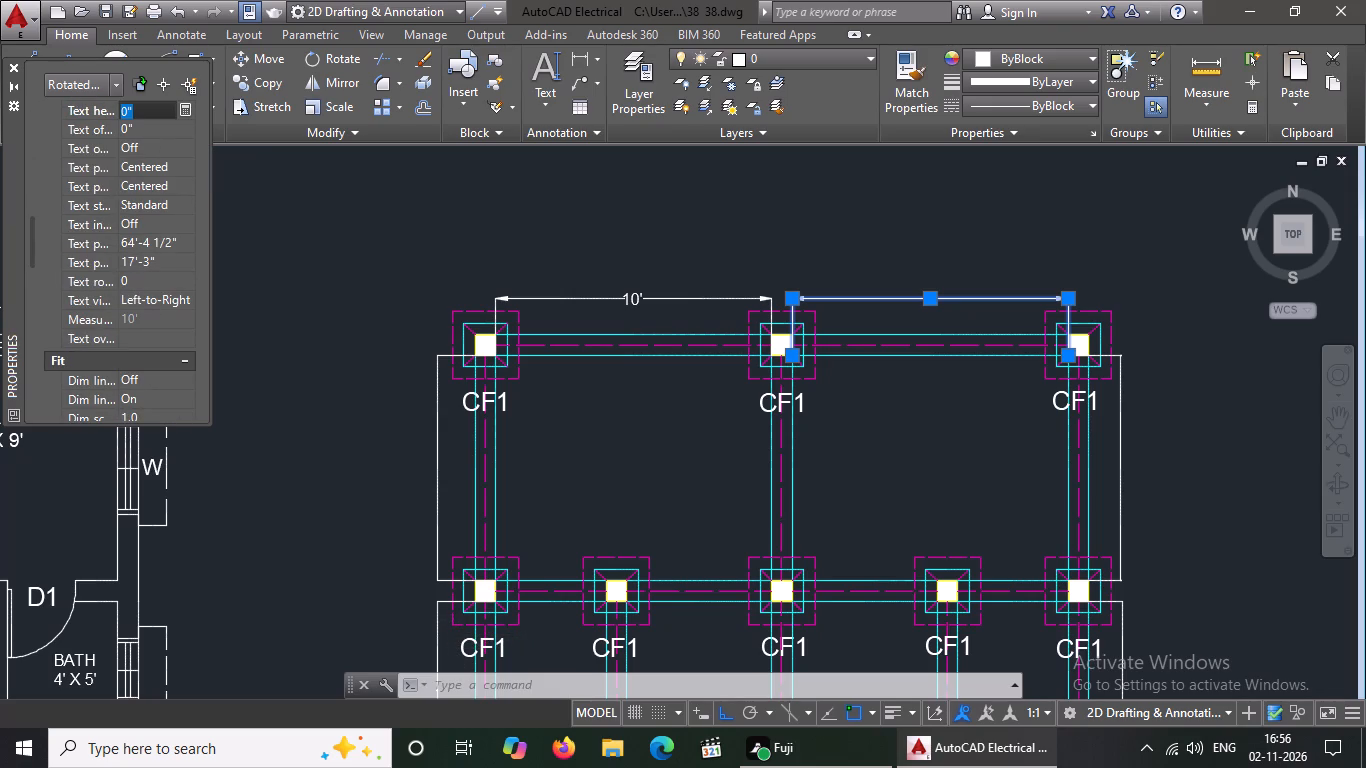
key(BackSpace)
key(BackSpace)
key(5)
key(shift+quotedbl)
key(Return)
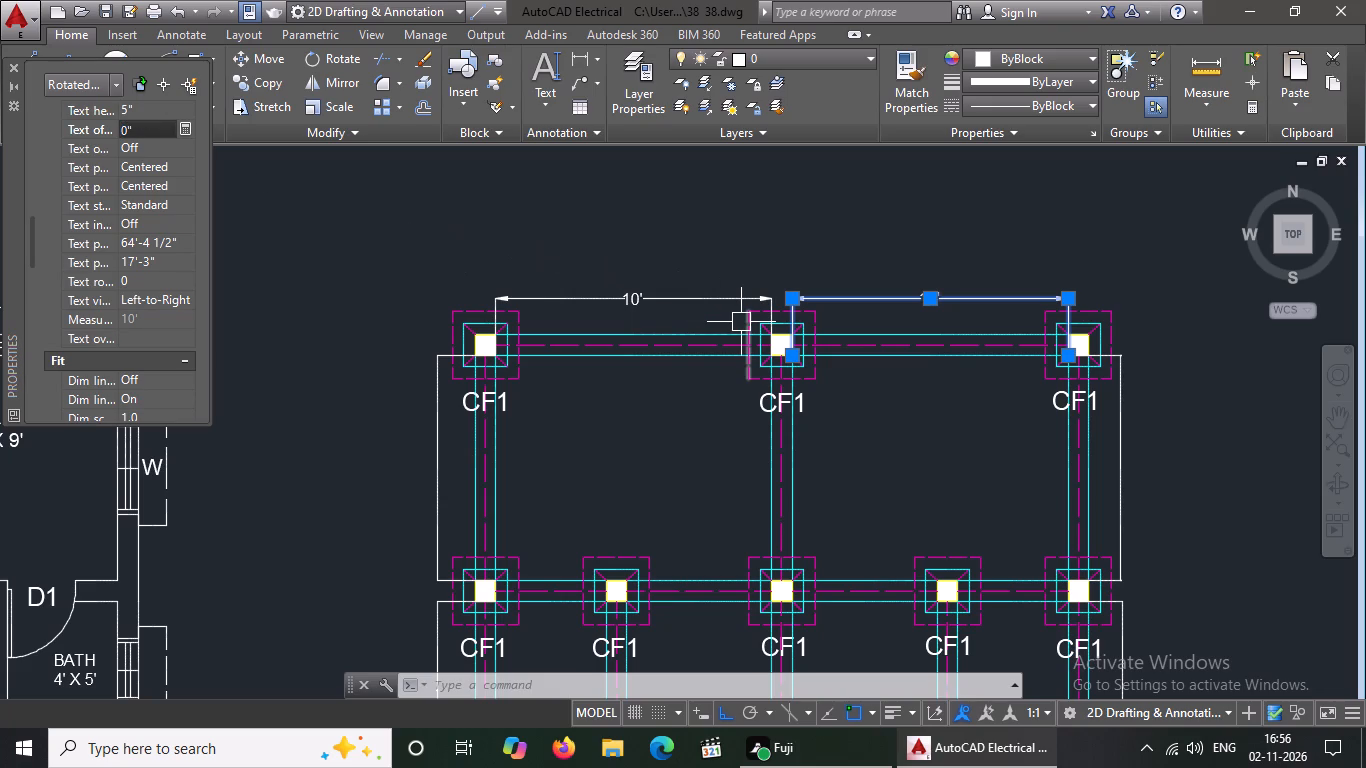
key(Escape)
Set the arrow size to 5" for the uppermost vertical dimension along the plan's right side.
scroll(660, 300, down, 1)
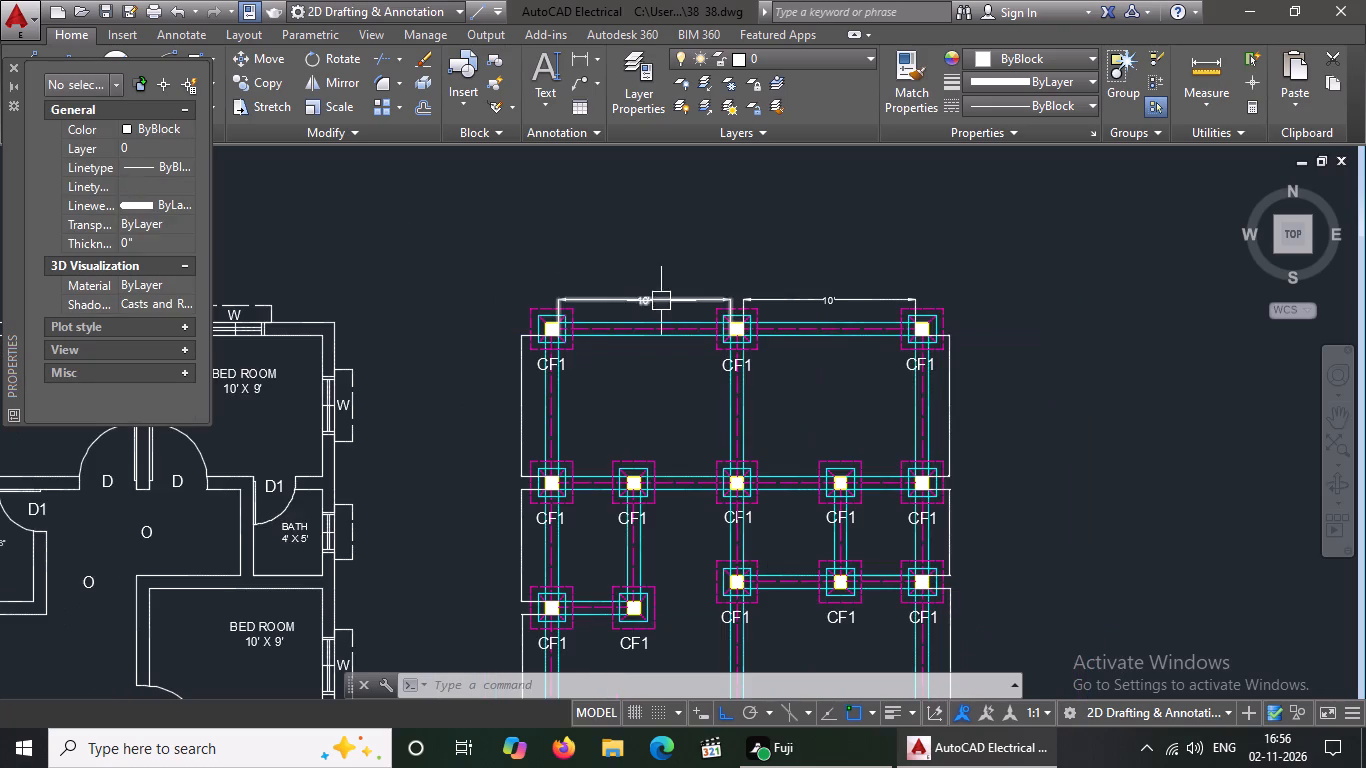
scroll(928, 365, up, 2)
click(979, 350)
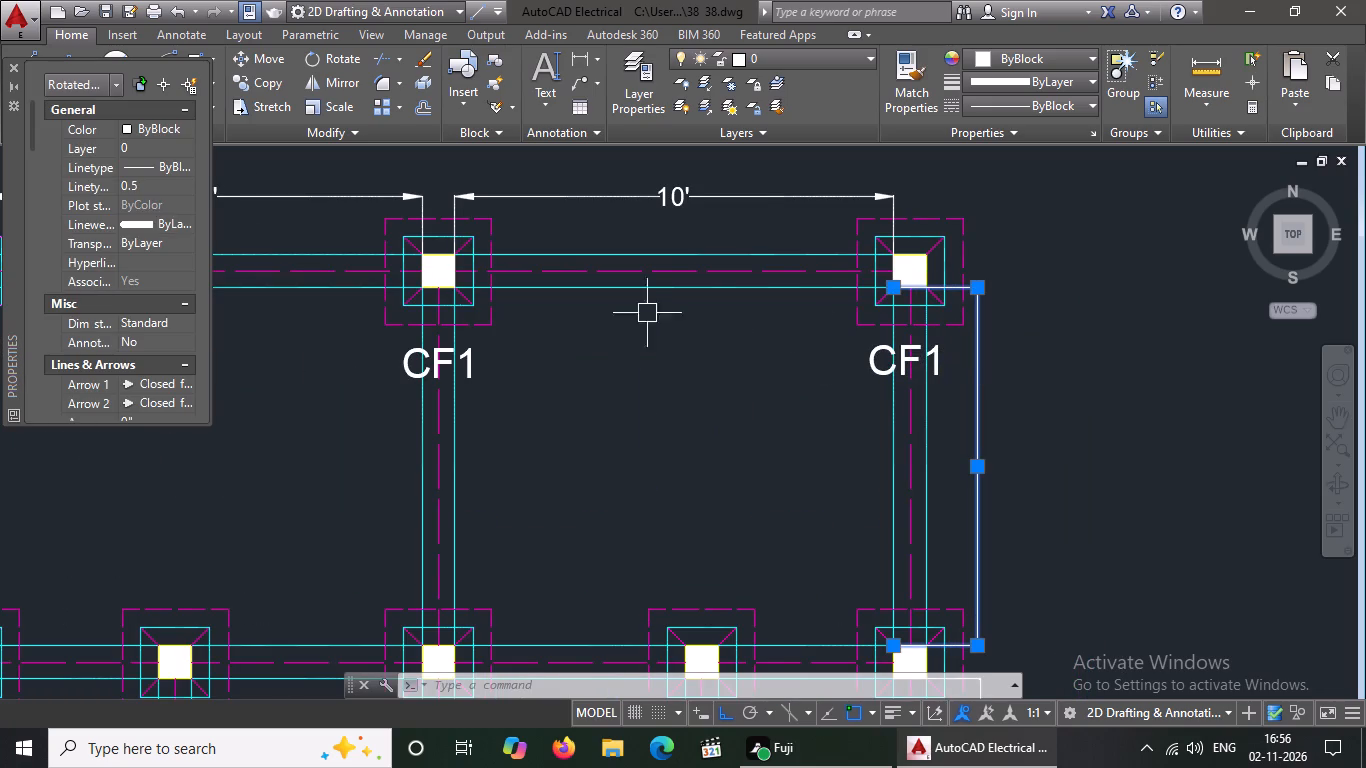
scroll(147, 242, down, 2)
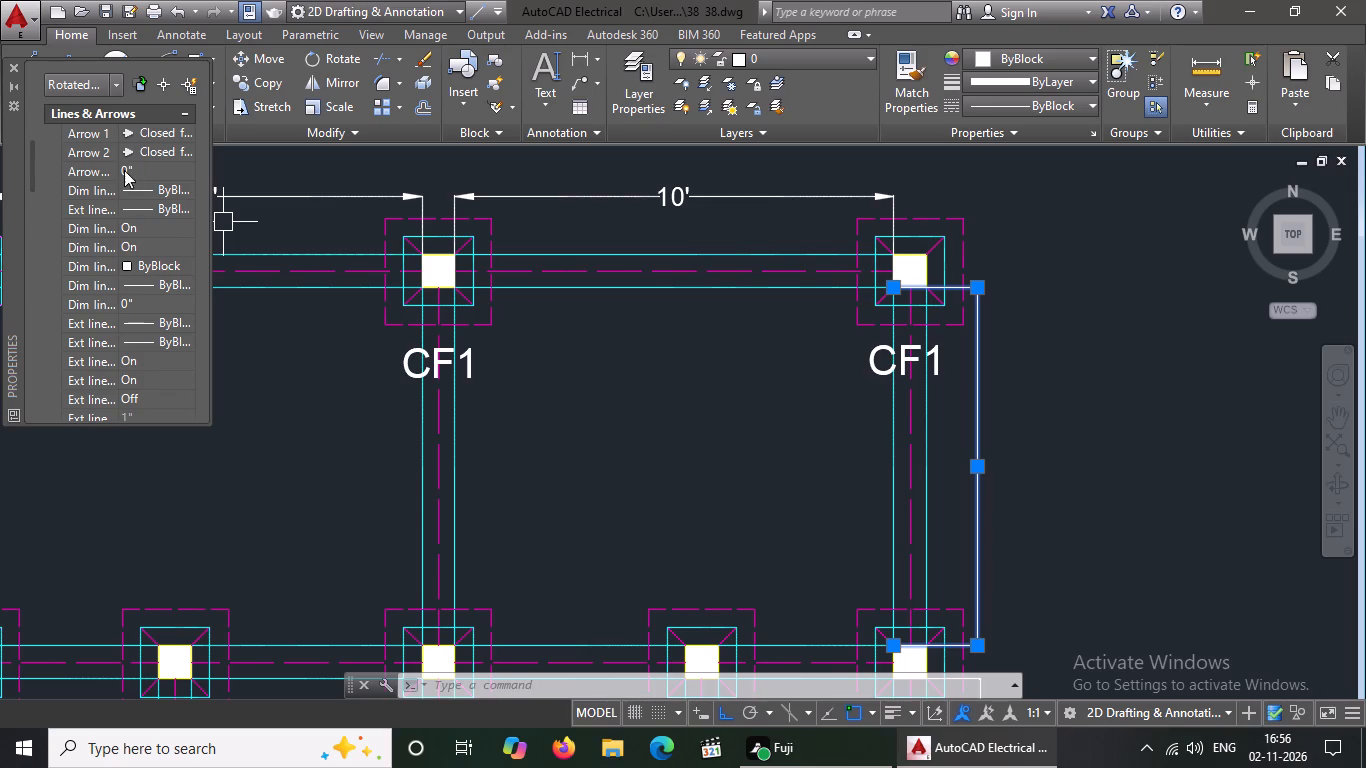
click(140, 167)
key(BackSpace)
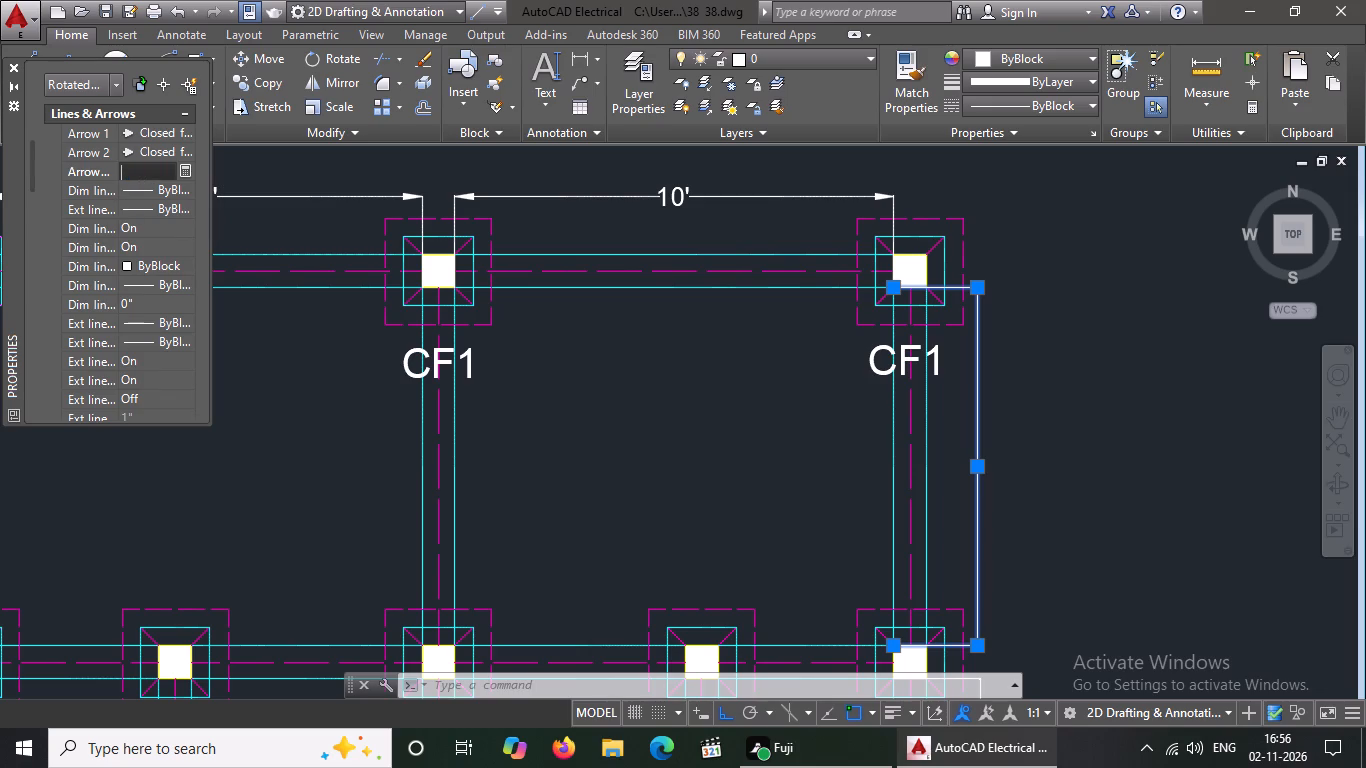
key(0)
key(BackSpace)
key(BackSpace)
key(5)
key(shift+quotedbl)
key(Return)
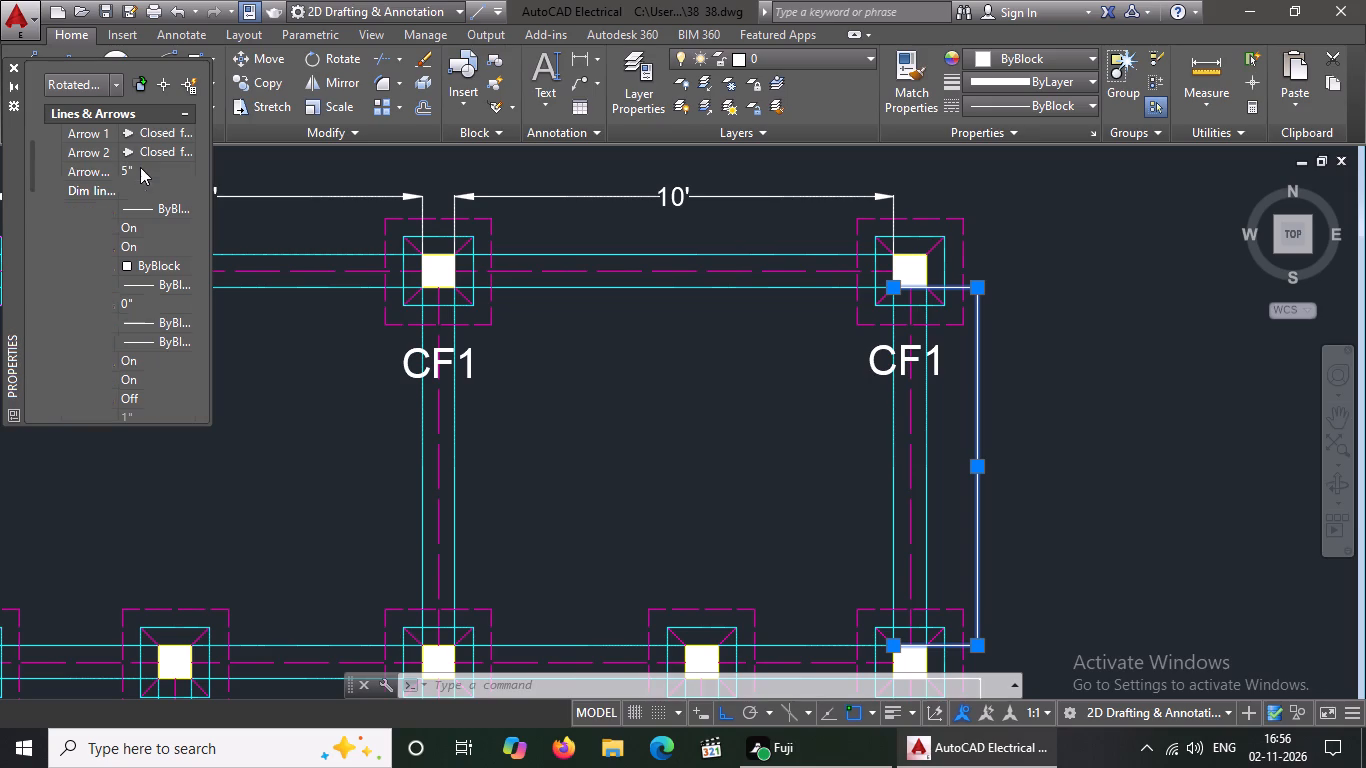
Set the text height to 5" for the uppermost vertical dimension along the plan's right side, and deselect it.
scroll(89, 211, down, 3)
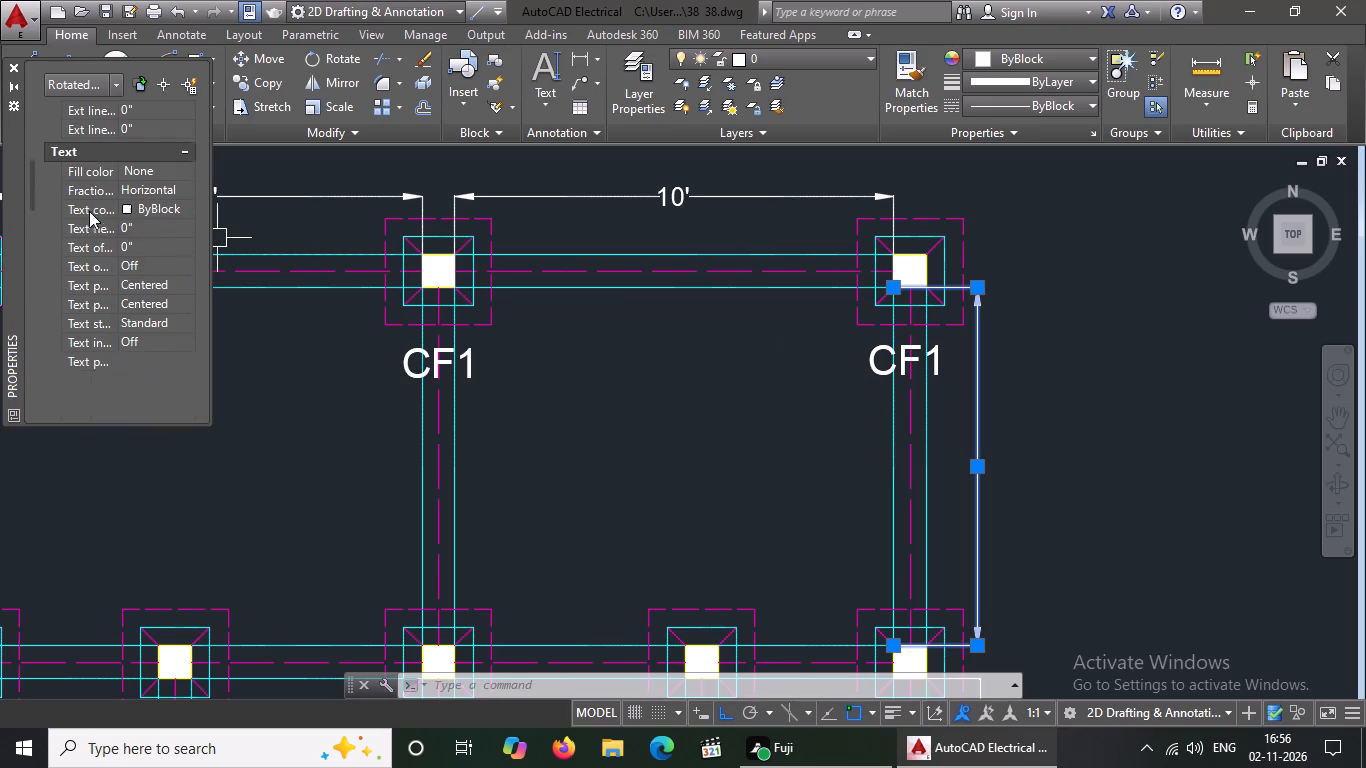
click(140, 226)
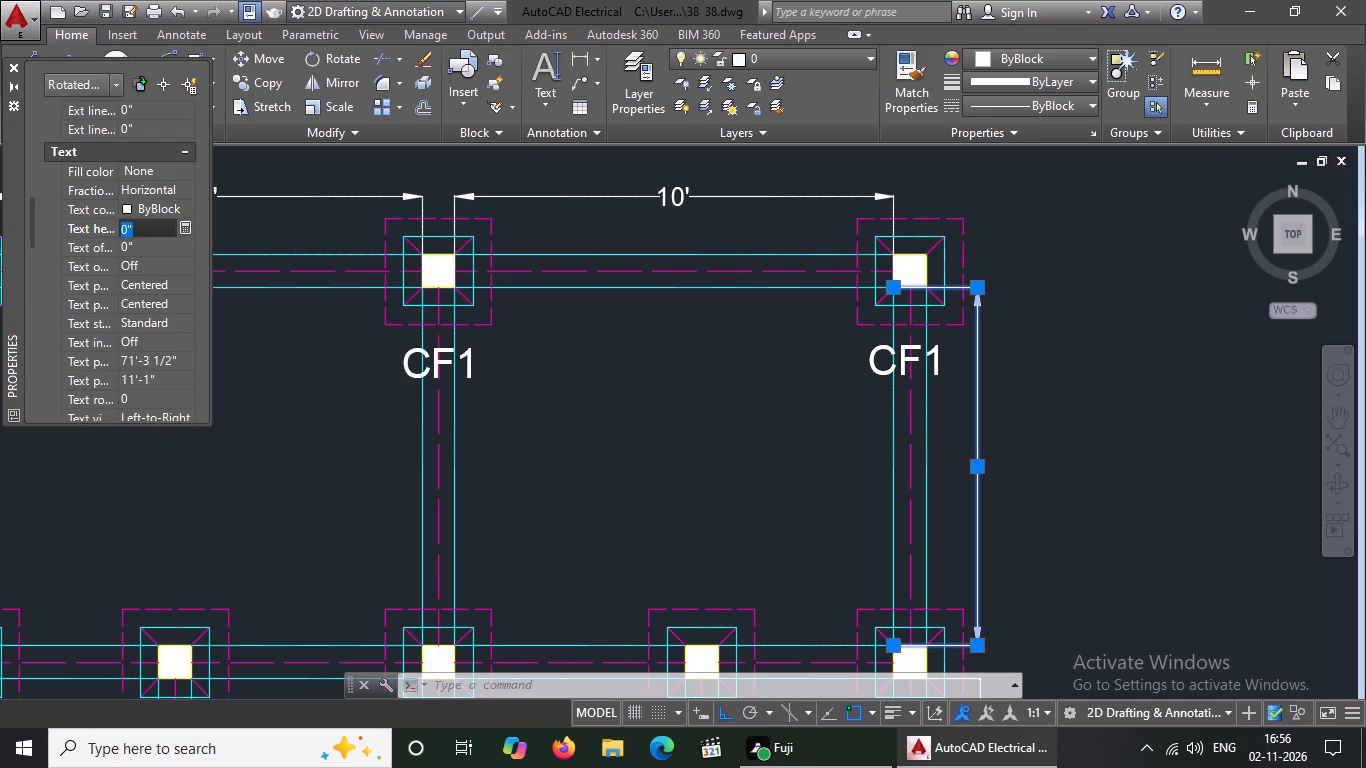
key(BackSpace)
key(BackSpace)
key(BackSpace)
key(5)
key(shift+quotedbl)
key(Return)
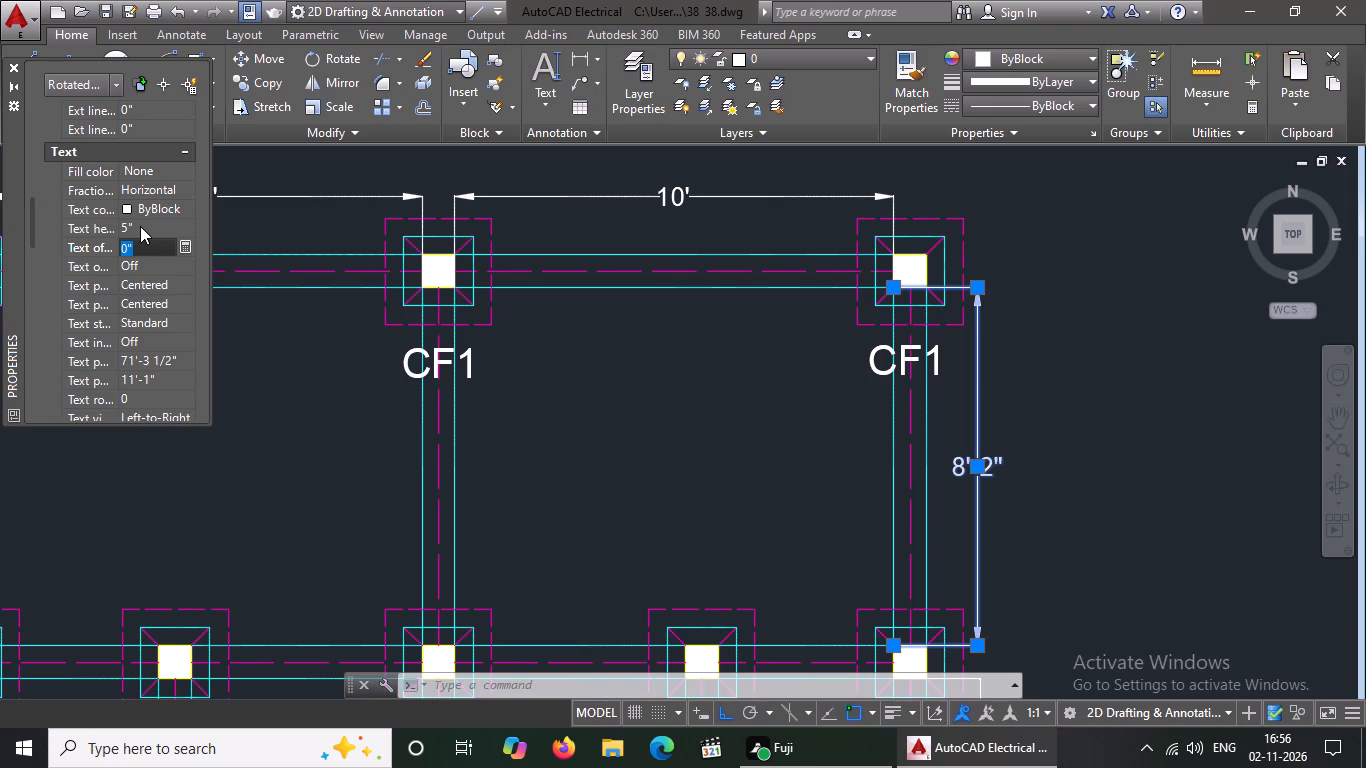
scroll(735, 267, down, 2)
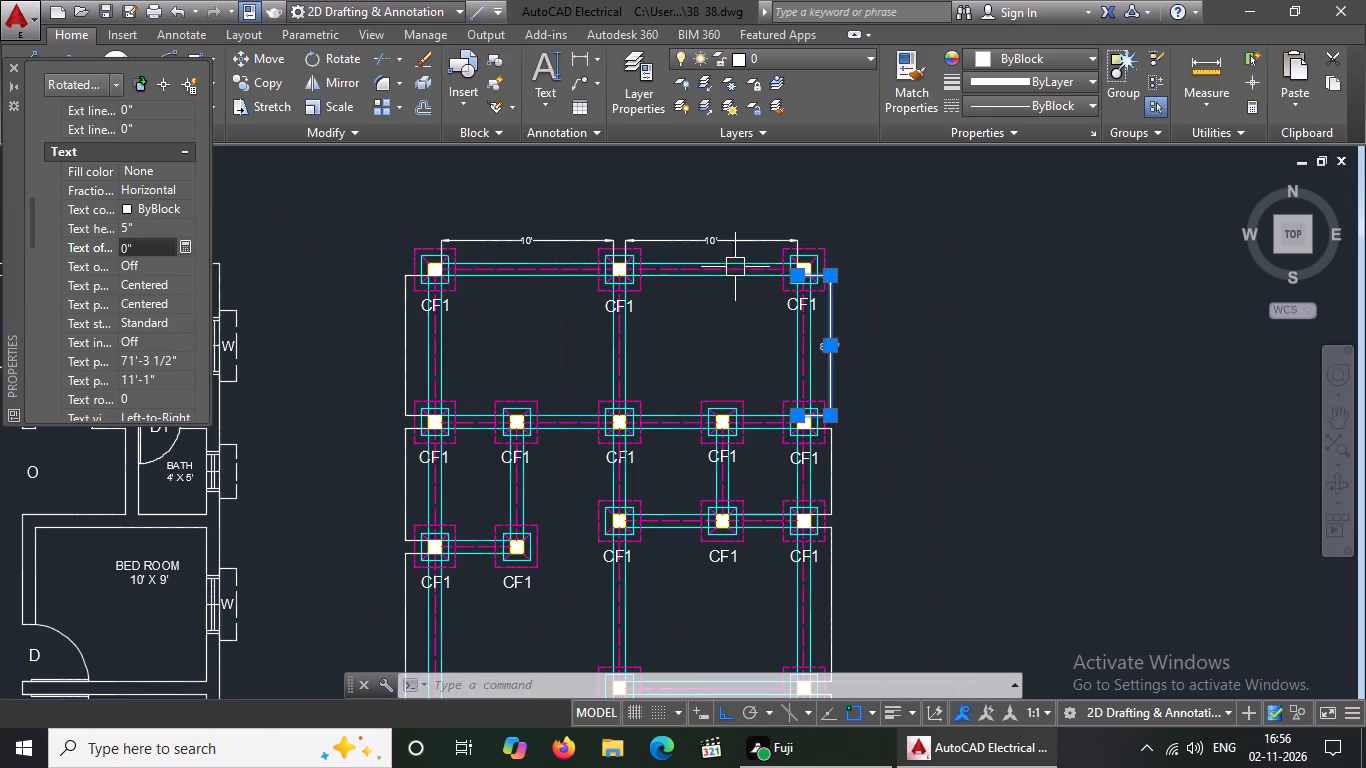
key(Escape)
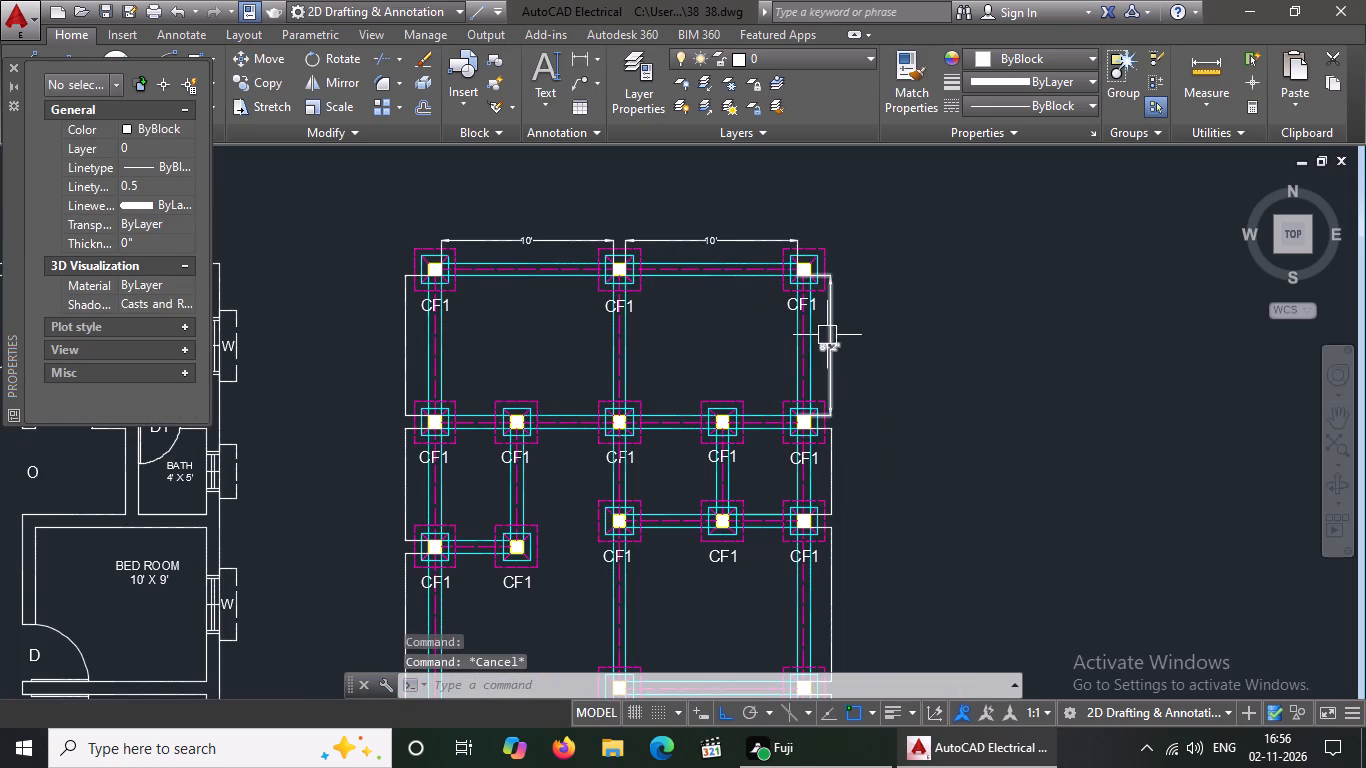
scroll(809, 380, up, 2)
scroll(860, 332, down, 1)
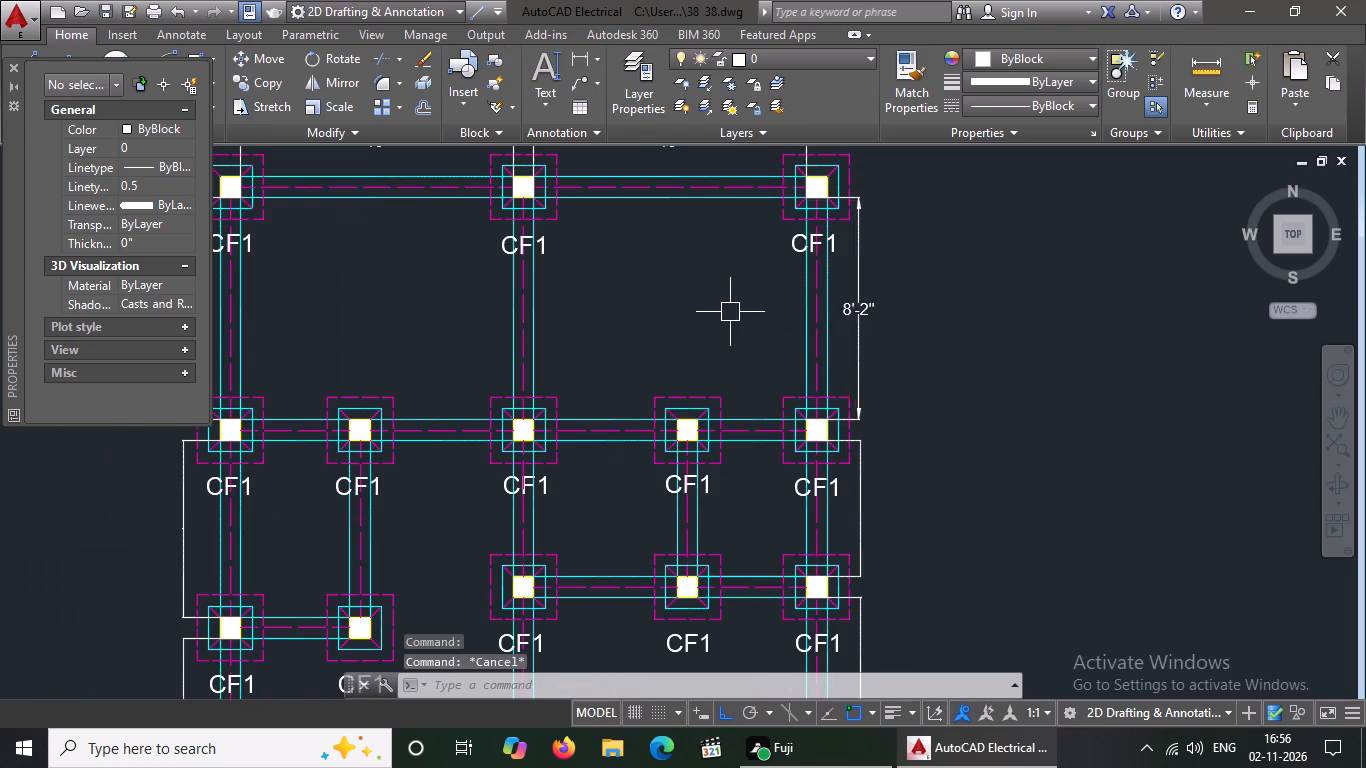
Set the arrow size to 5" for the uppermost vertical dimension along the plan's left side.
scroll(735, 311, down, 1)
scroll(382, 303, up, 2)
click(392, 295)
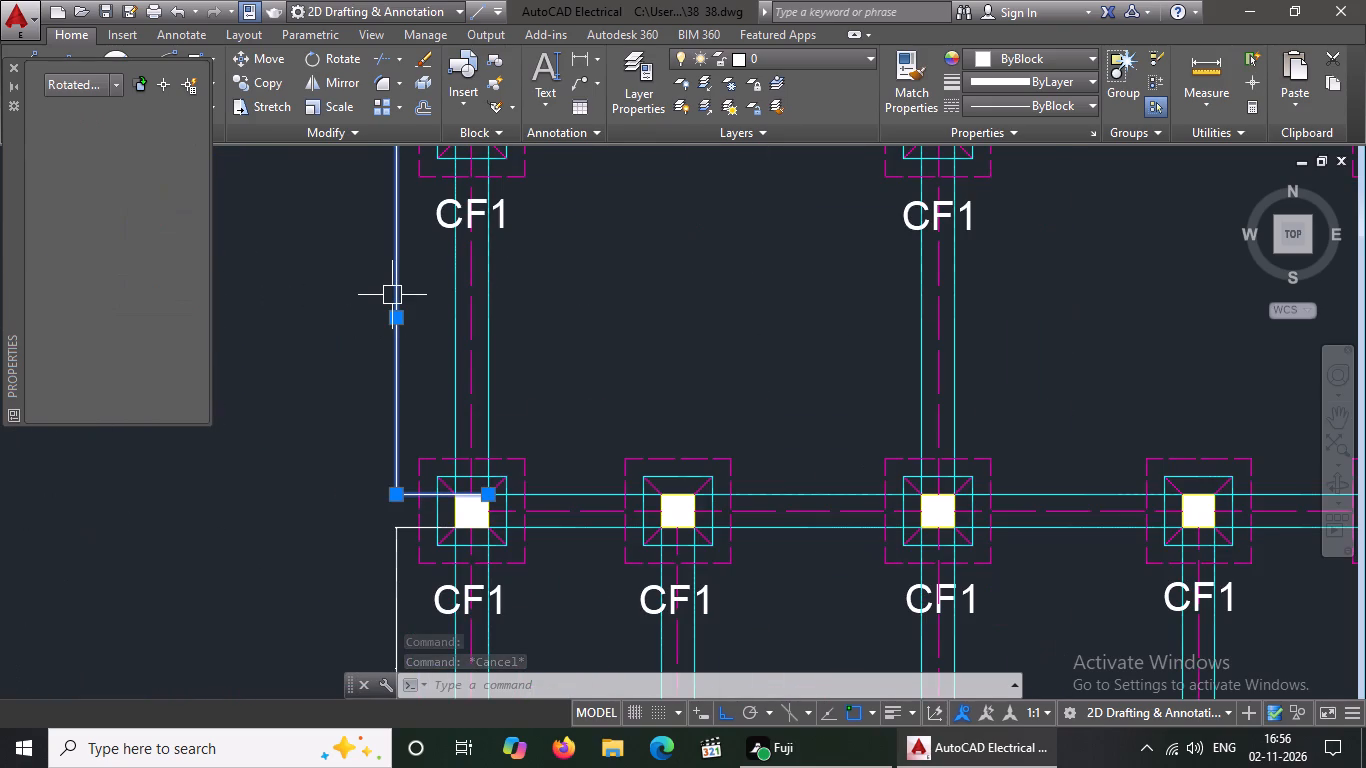
scroll(140, 258, down, 2)
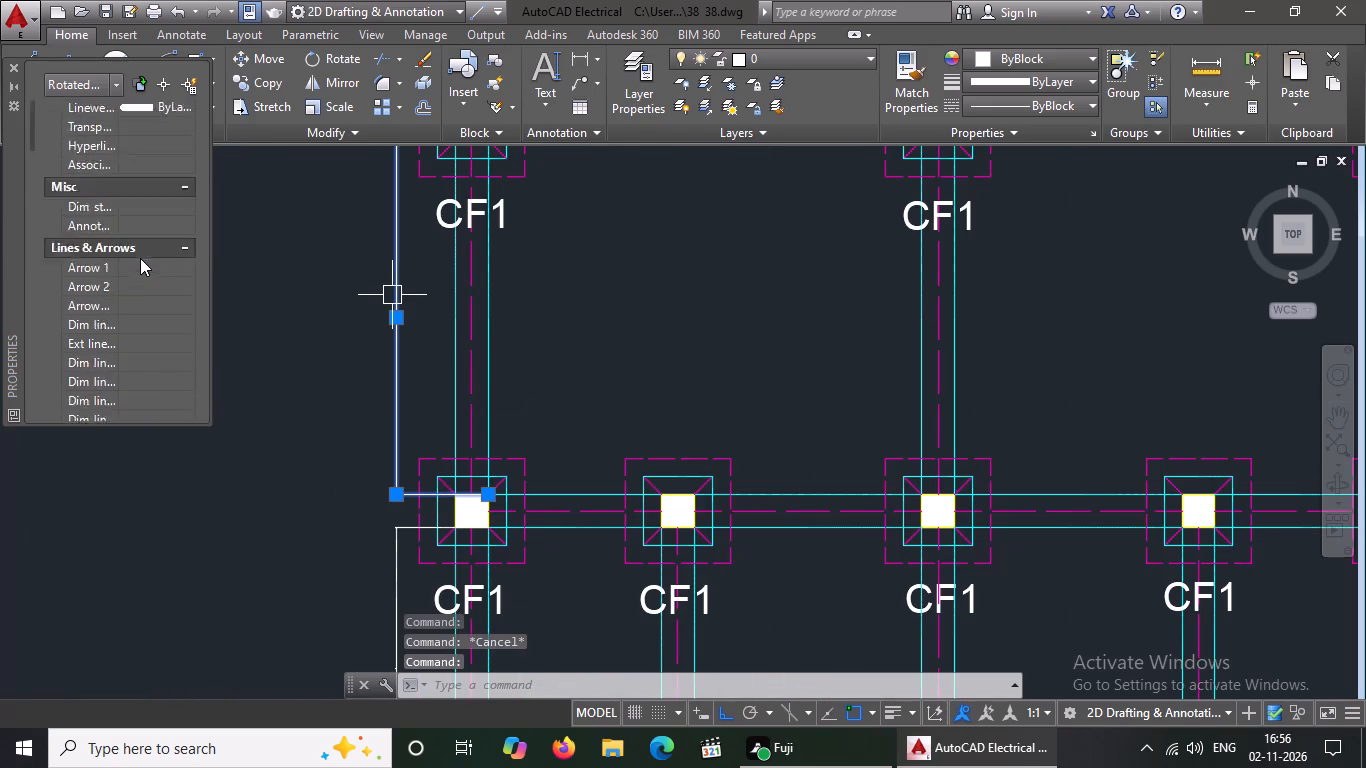
click(137, 175)
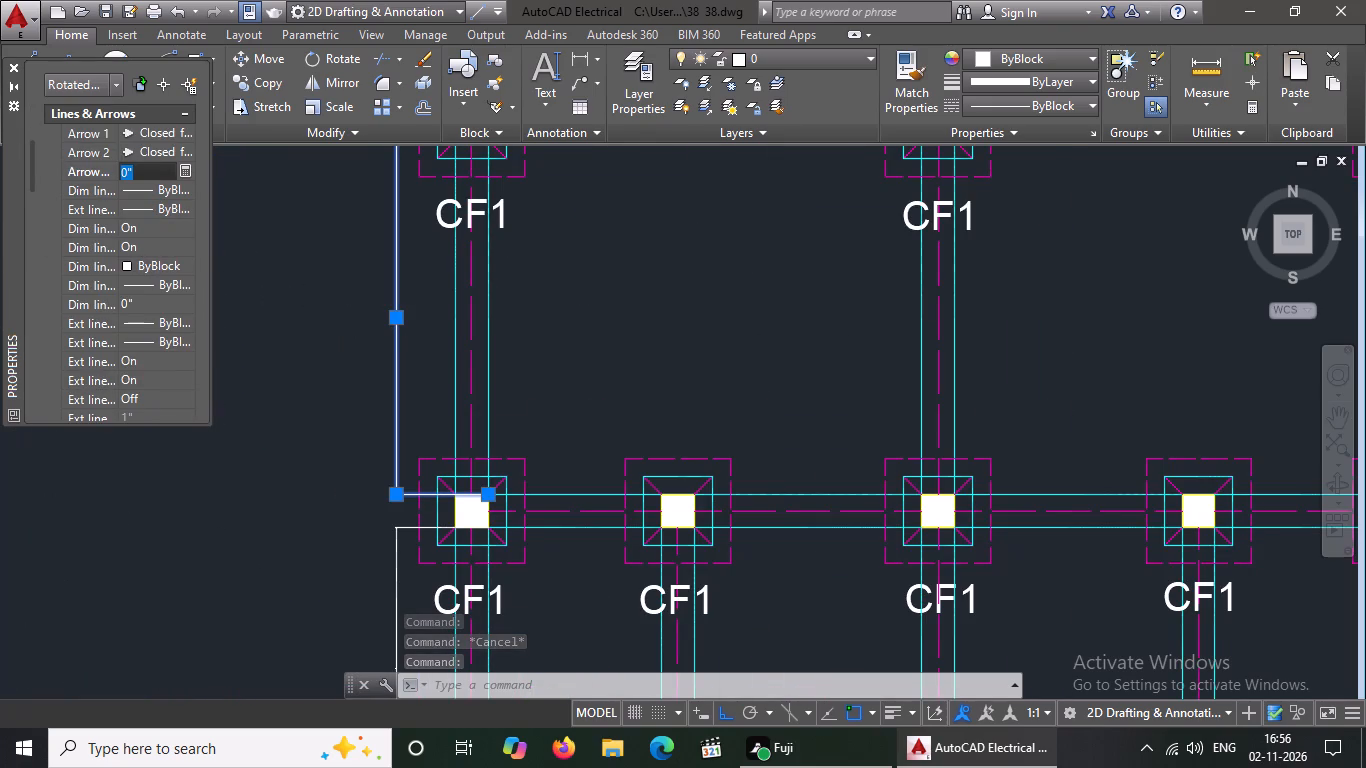
key(BackSpace)
key(BackSpace)
key(5)
key(shift+quotedbl)
key(Return)
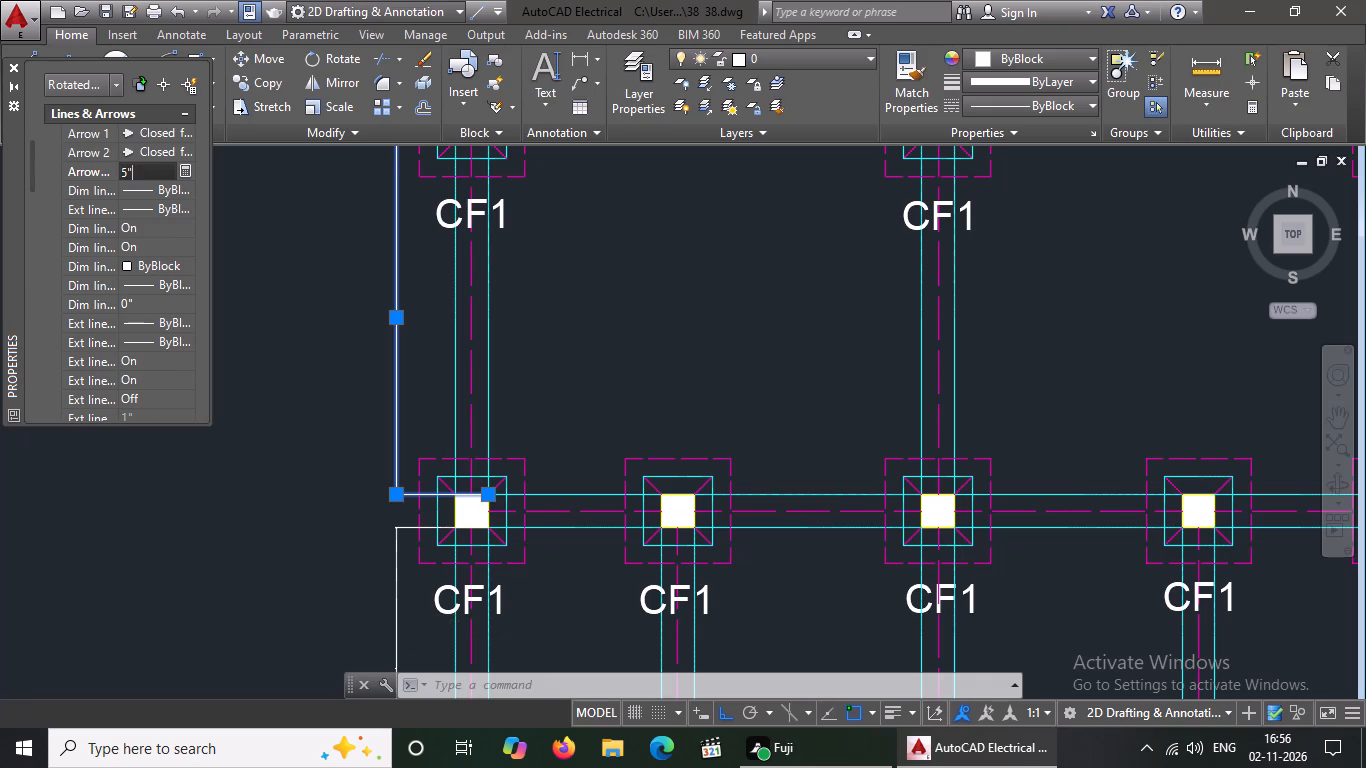
Set the text height to 5" for the uppermost vertical dimension along the plan's left side, and deselect it.
scroll(137, 174, down, 2)
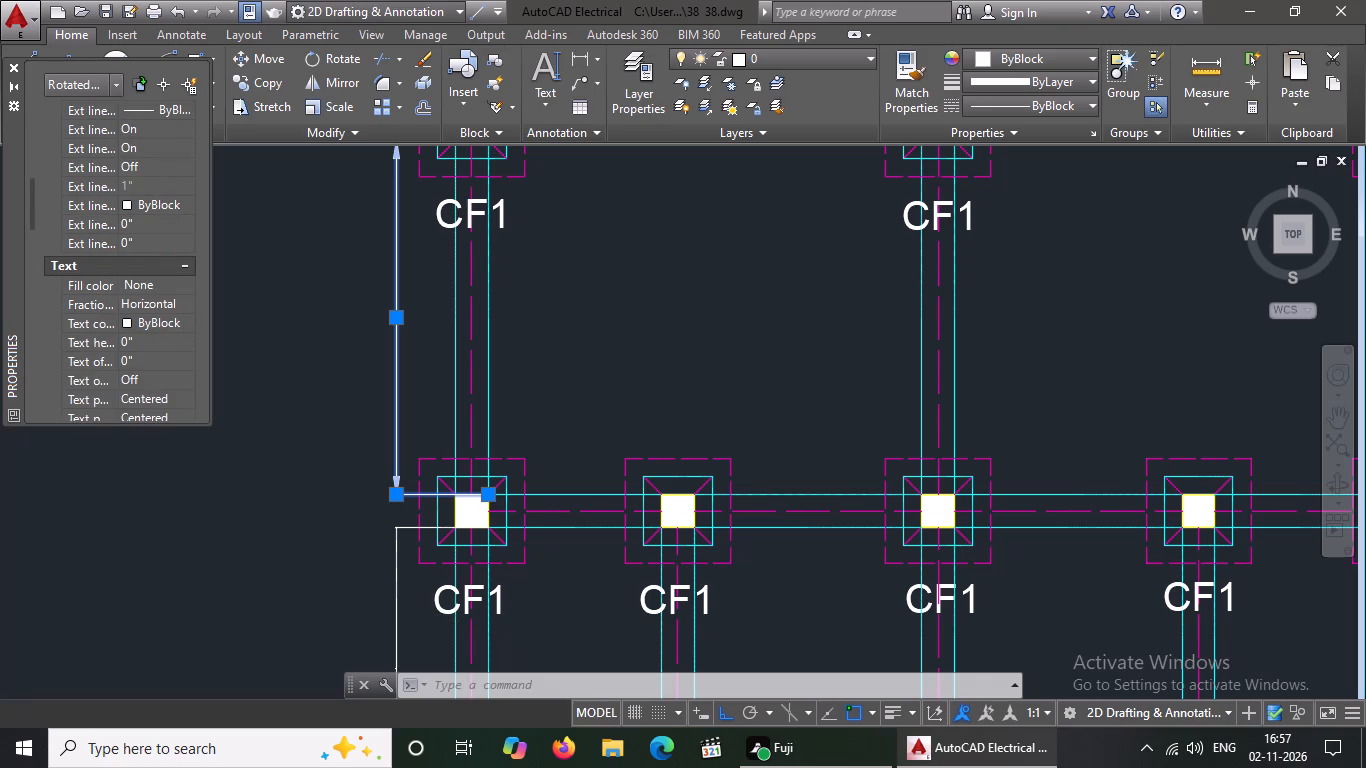
click(146, 340)
key(BackSpace)
key(BackSpace)
key(5)
key(shift+quotedbl)
key(Return)
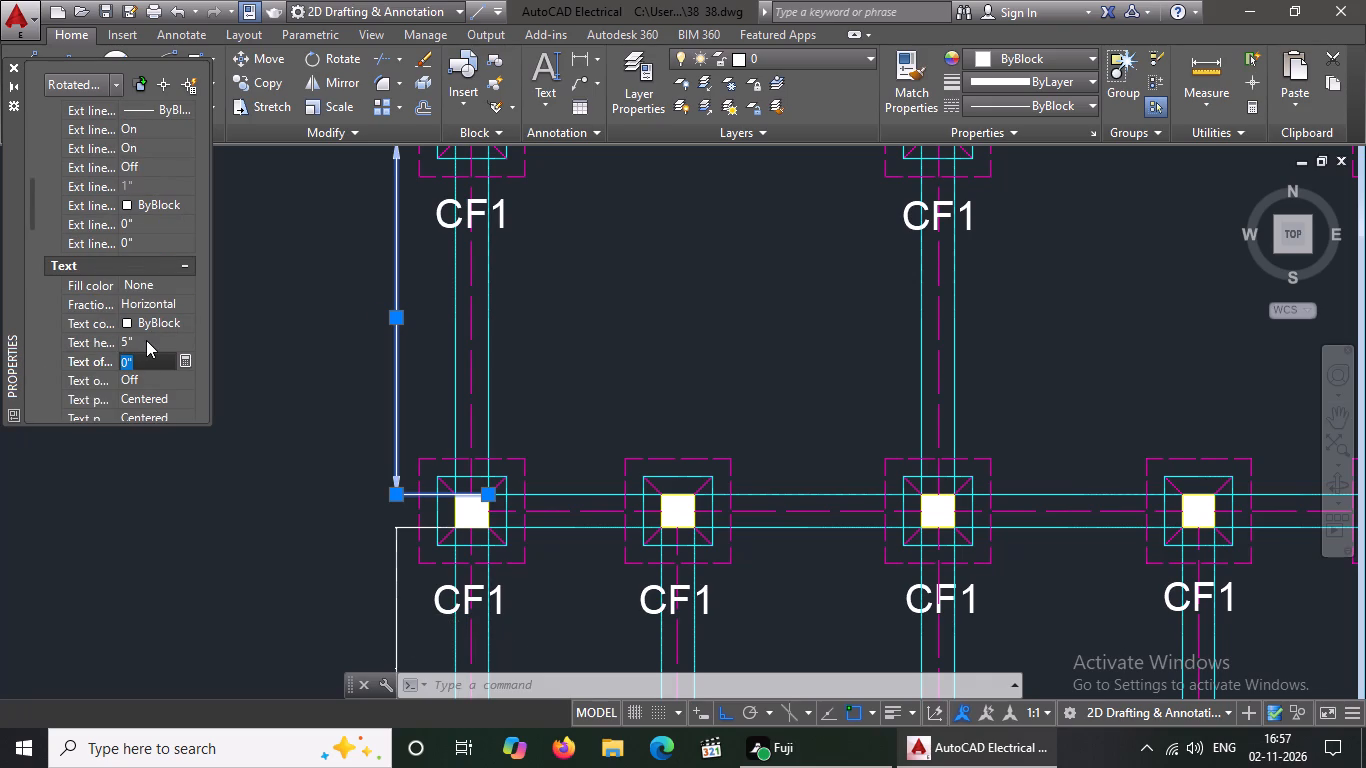
key(Escape)
scroll(435, 414, down, 2)
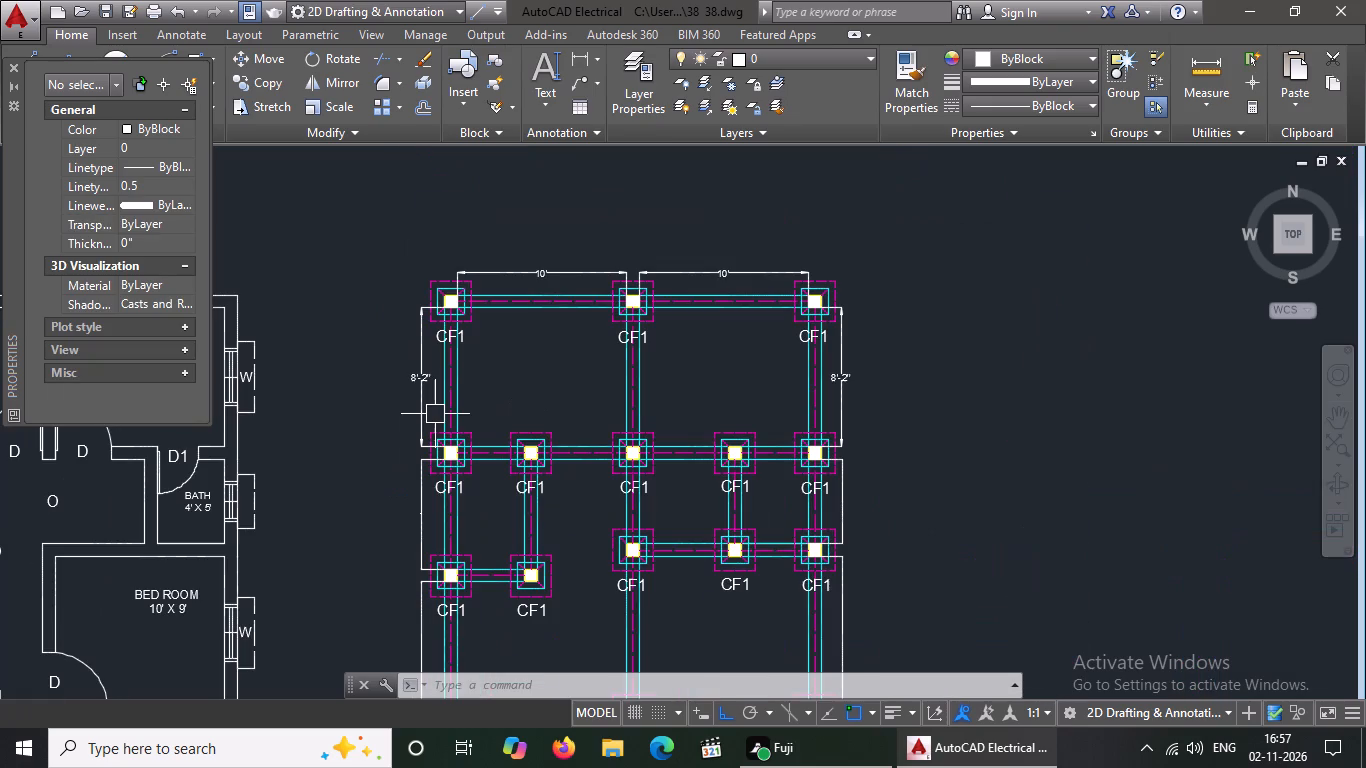
key(Escape)
Set the arrow size to 5" for the second vertical dimension from the top along the plan's right side, and deselect it.
click(845, 493)
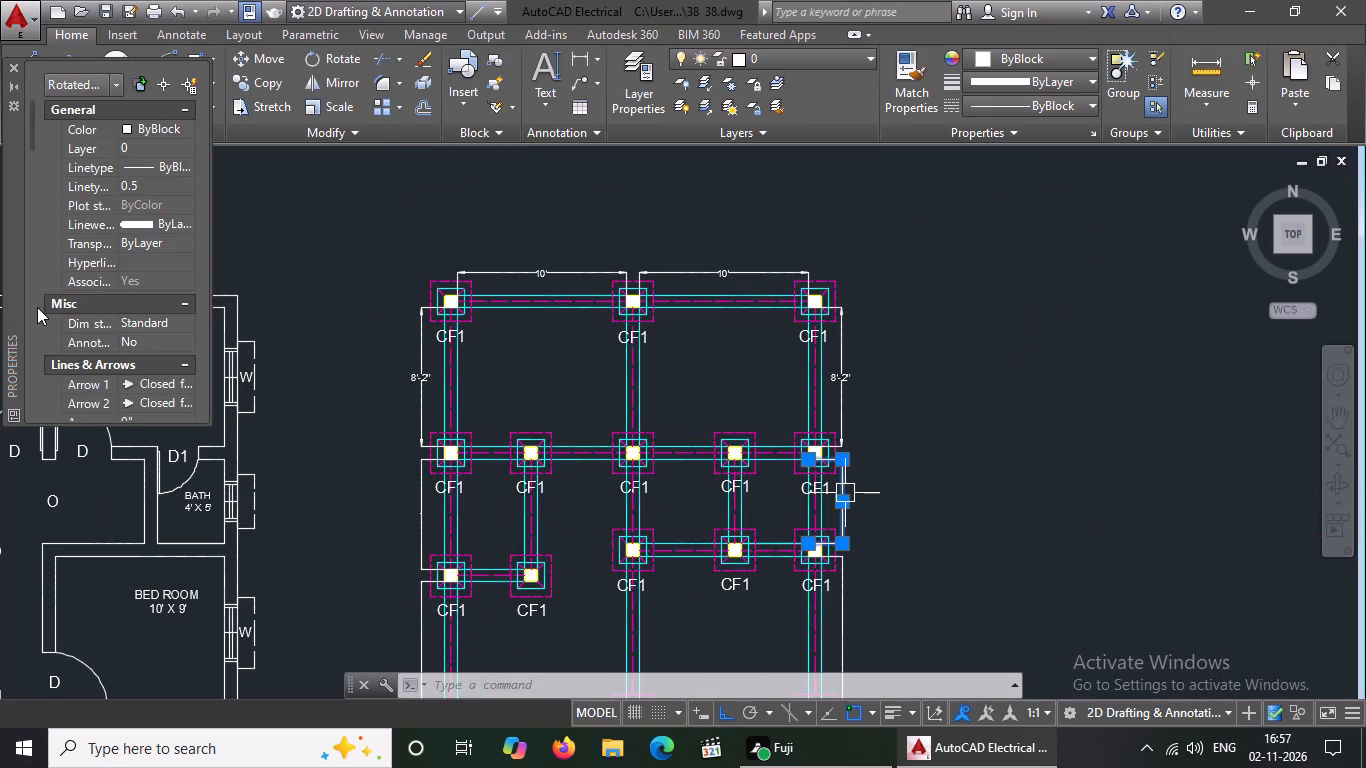
scroll(135, 316, down, 1)
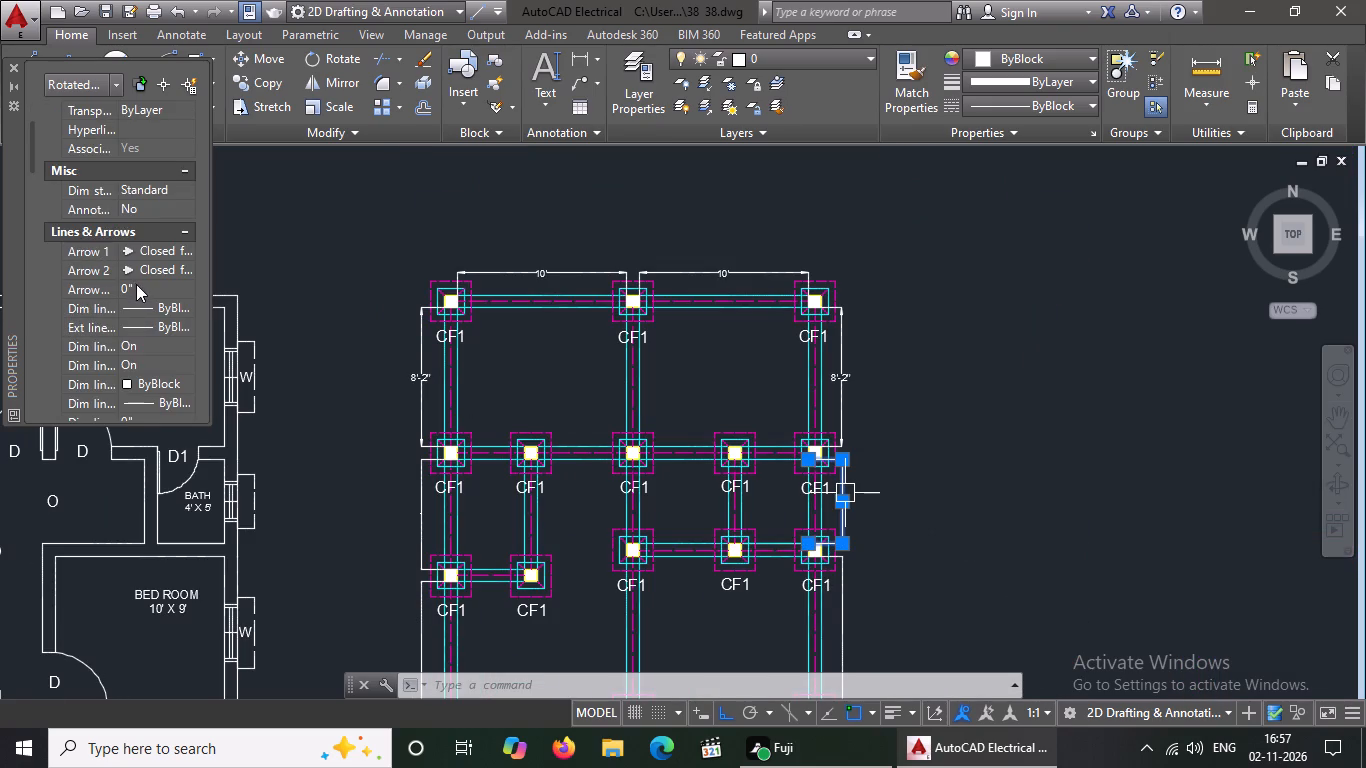
click(136, 284)
key(BackSpace)
key(BackSpace)
key(5)
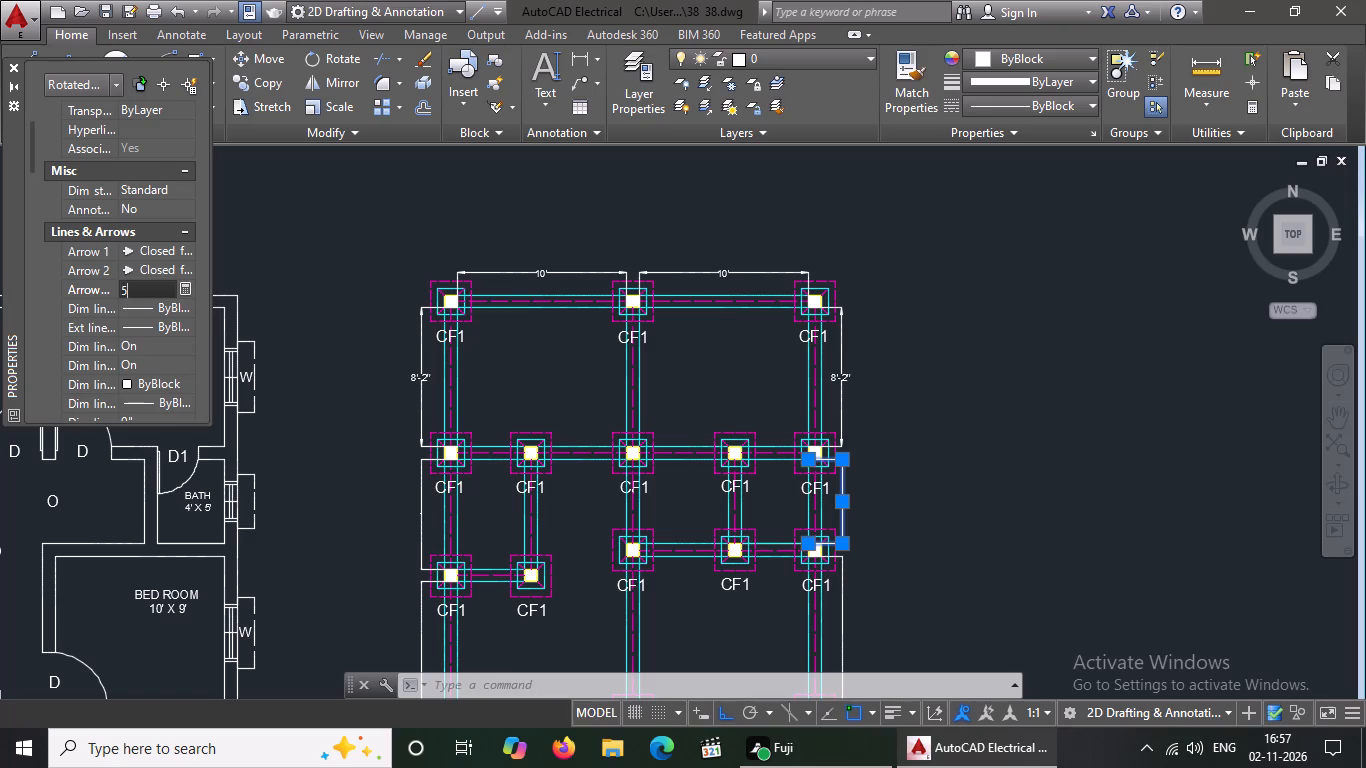
key(shift+quotedbl)
key(Return)
scroll(863, 385, down, 1)
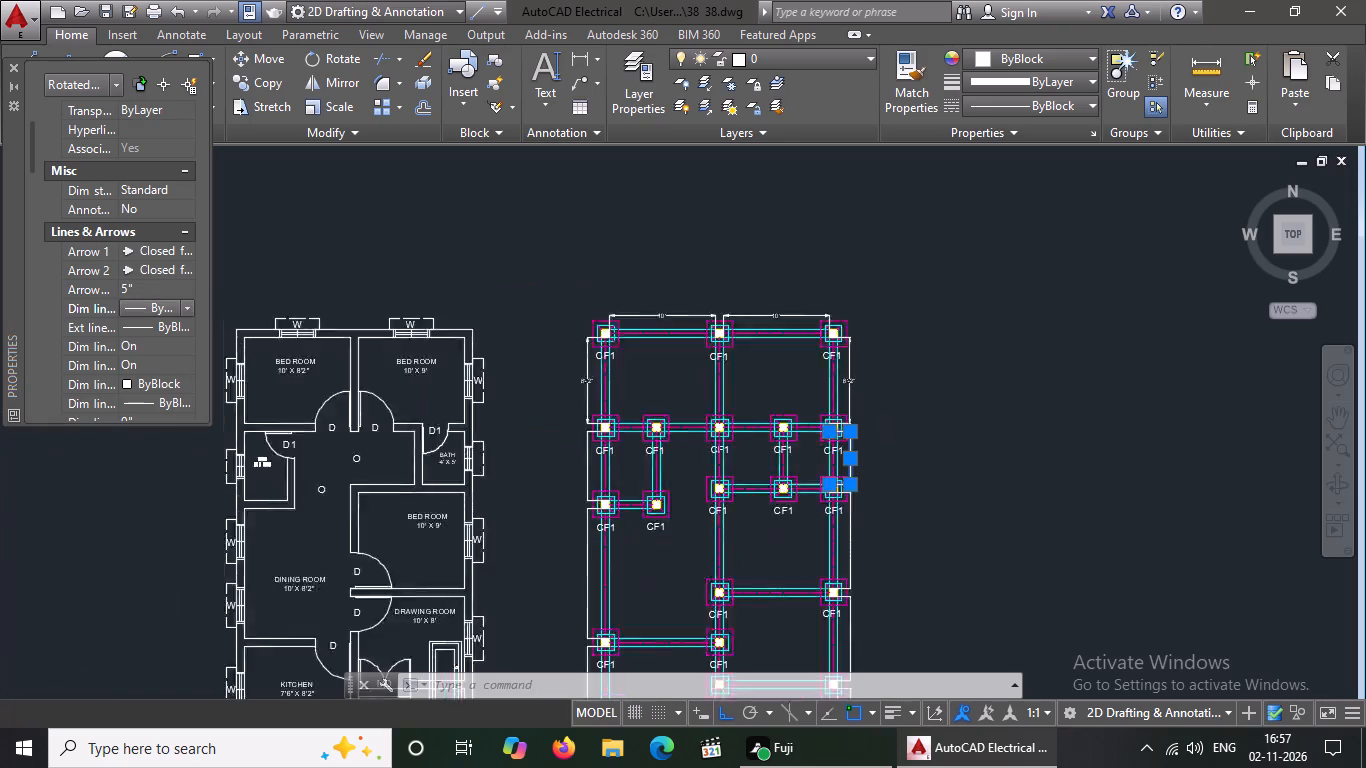
scroll(863, 385, down, 1)
key(Escape)
Set the text height to 5" for the second vertical dimension from the top along the plan's right side, and deselect it.
scroll(883, 448, up, 2)
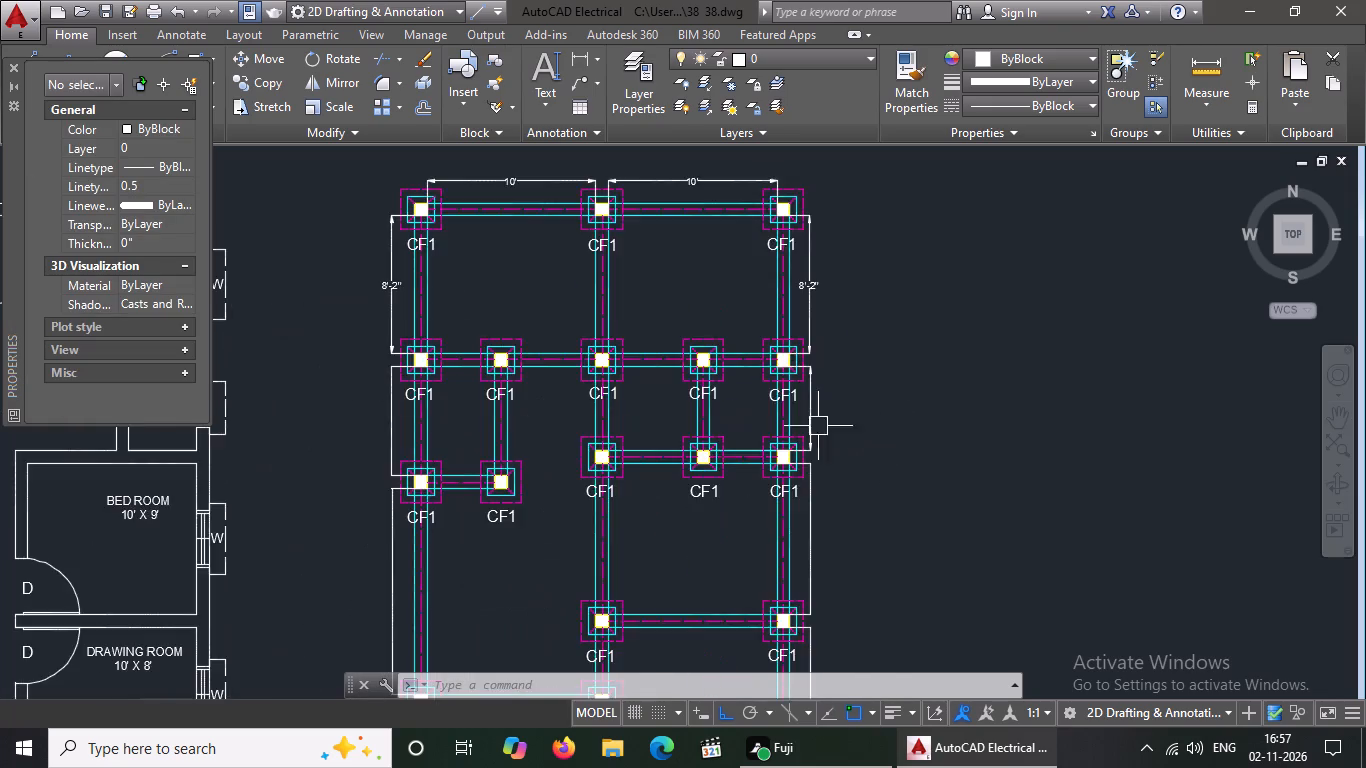
scroll(755, 385, up, 2)
click(895, 430)
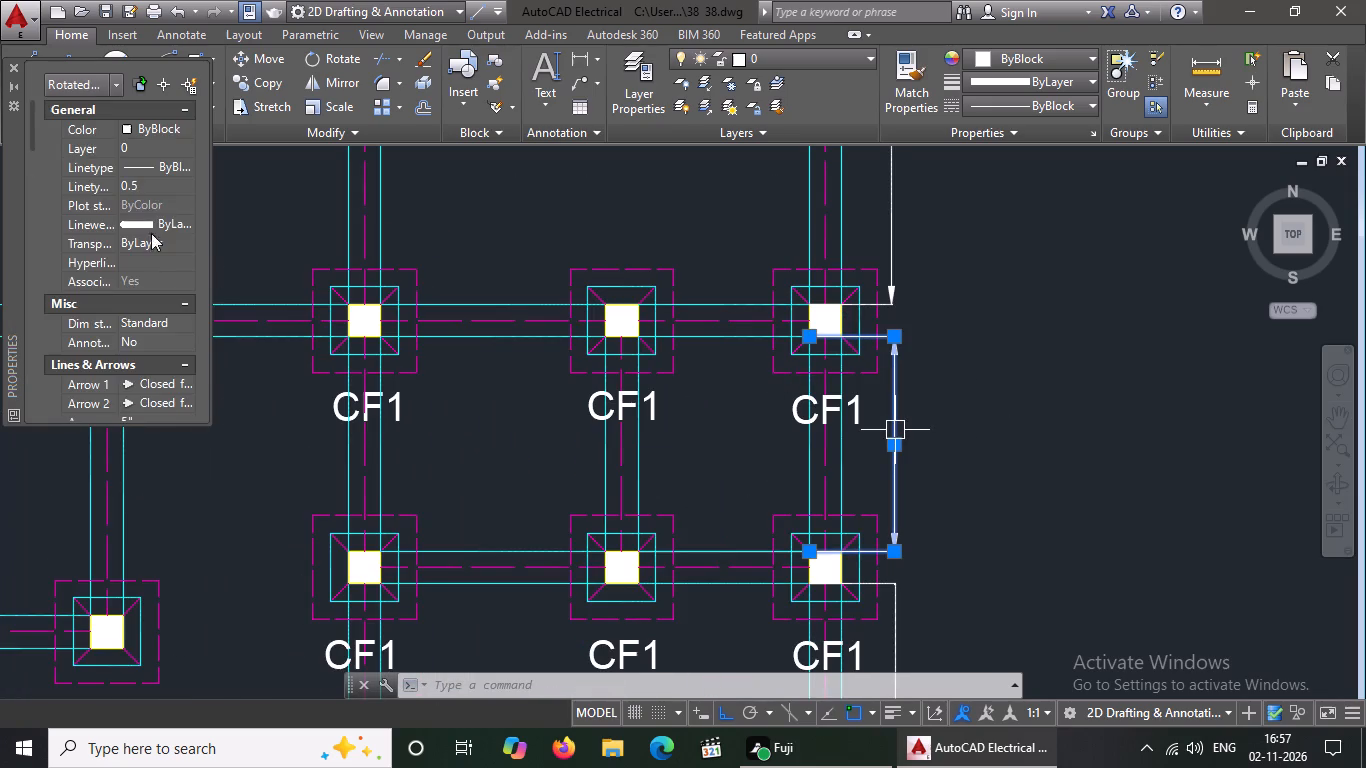
scroll(141, 245, down, 2)
click(140, 190)
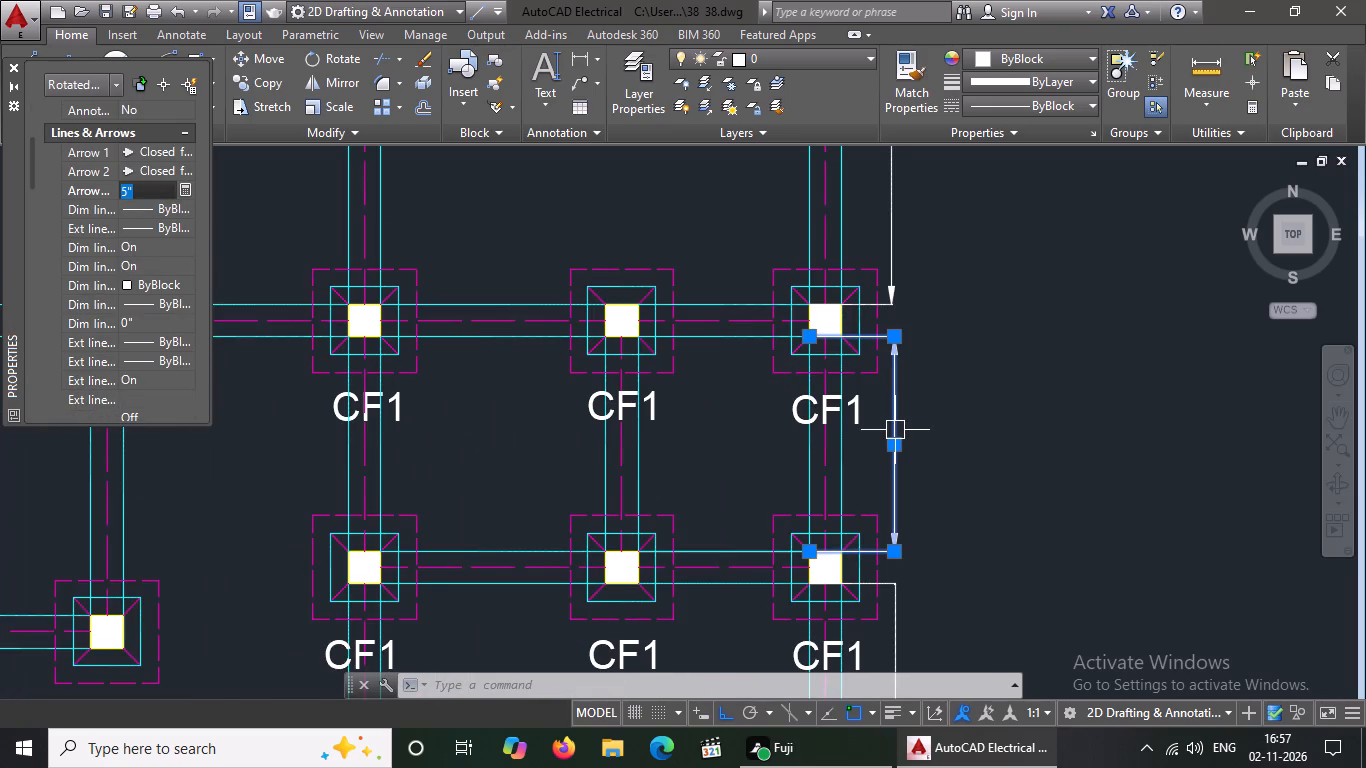
scroll(140, 191, down, 3)
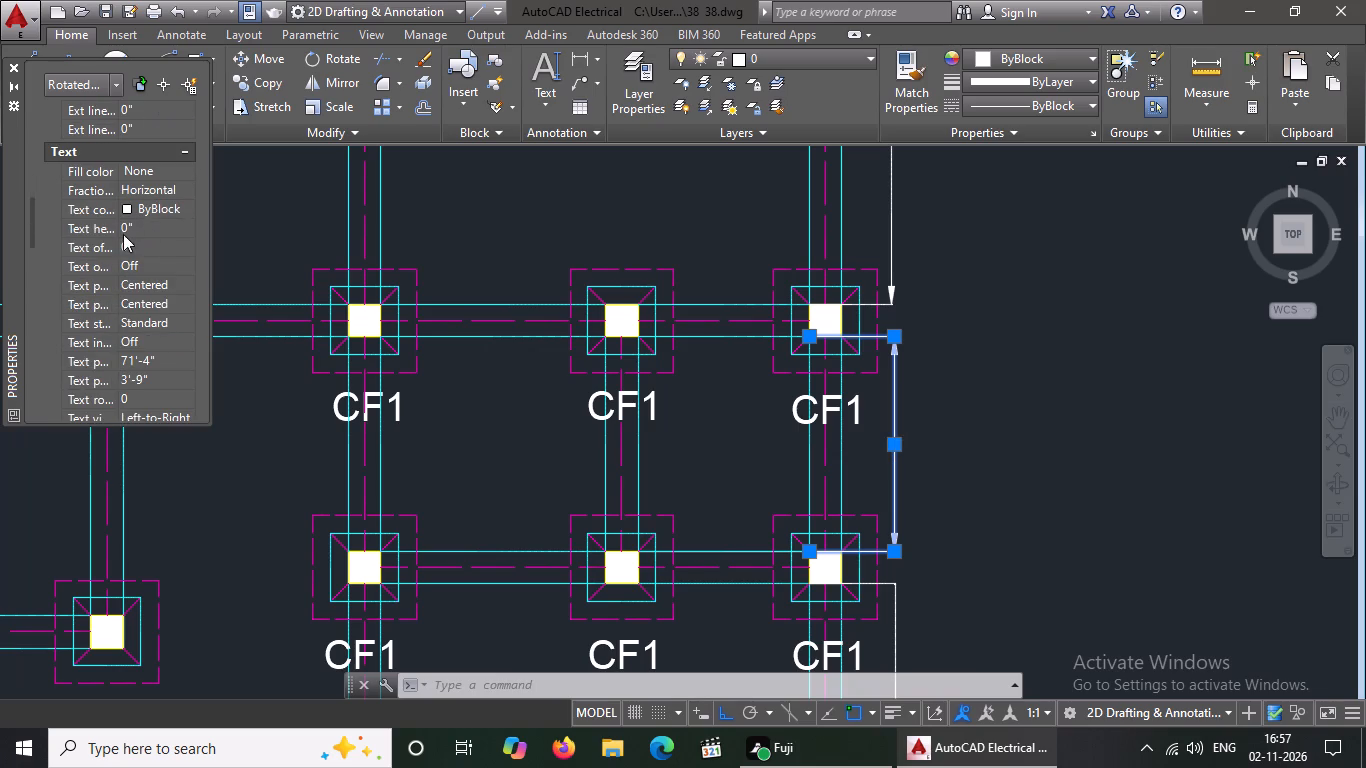
click(144, 227)
key(BackSpace)
key(BackSpace)
key(5)
key(shift+quotedbl)
key(Return)
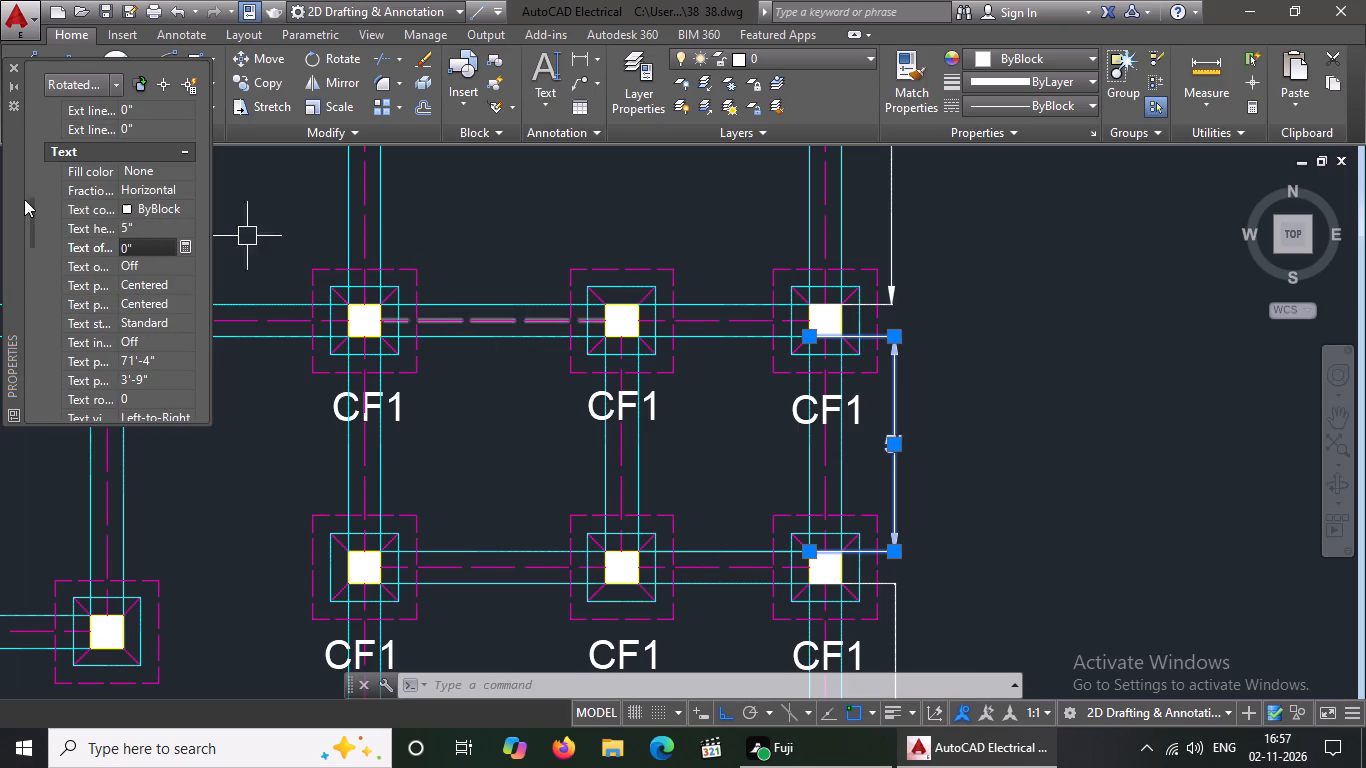
scroll(126, 217, down, 10)
scroll(139, 242, up, 1)
scroll(139, 242, down, 9)
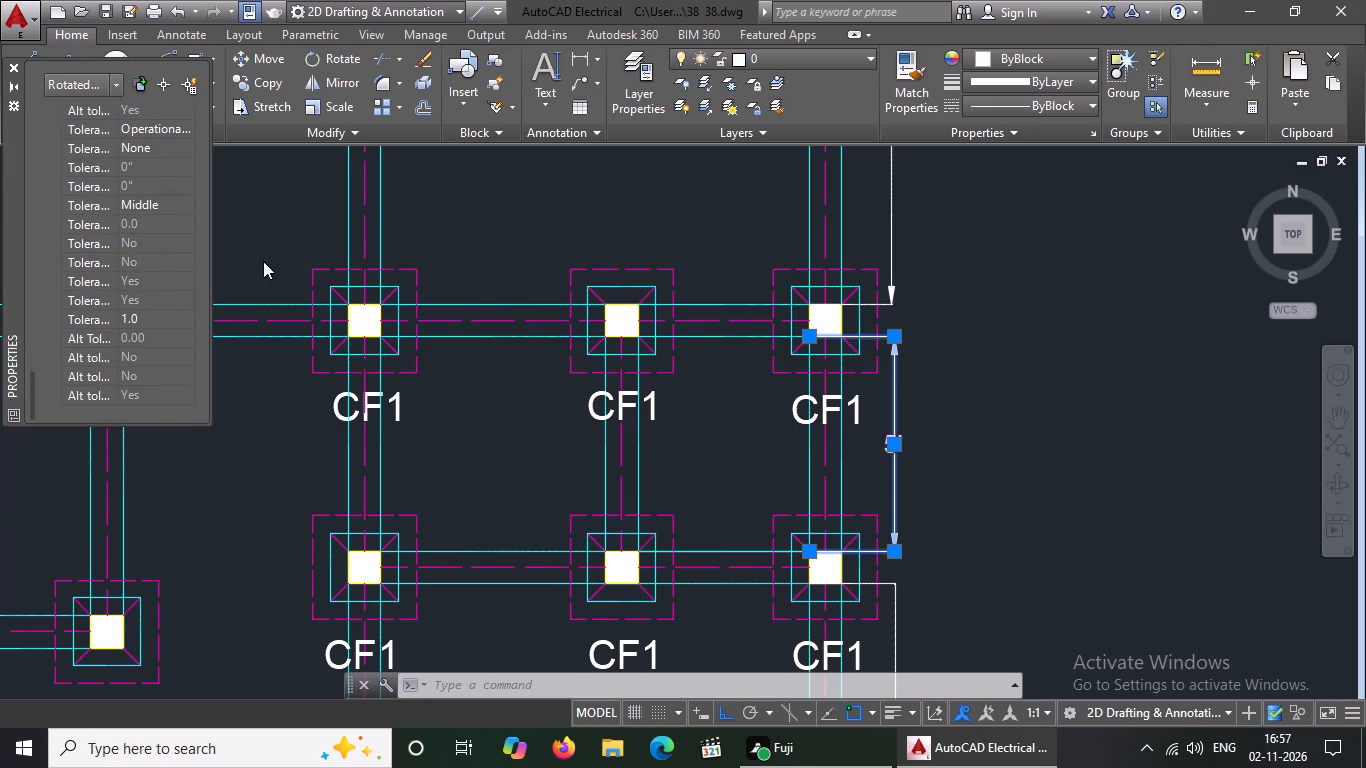
key(Escape)
scroll(776, 341, down, 2)
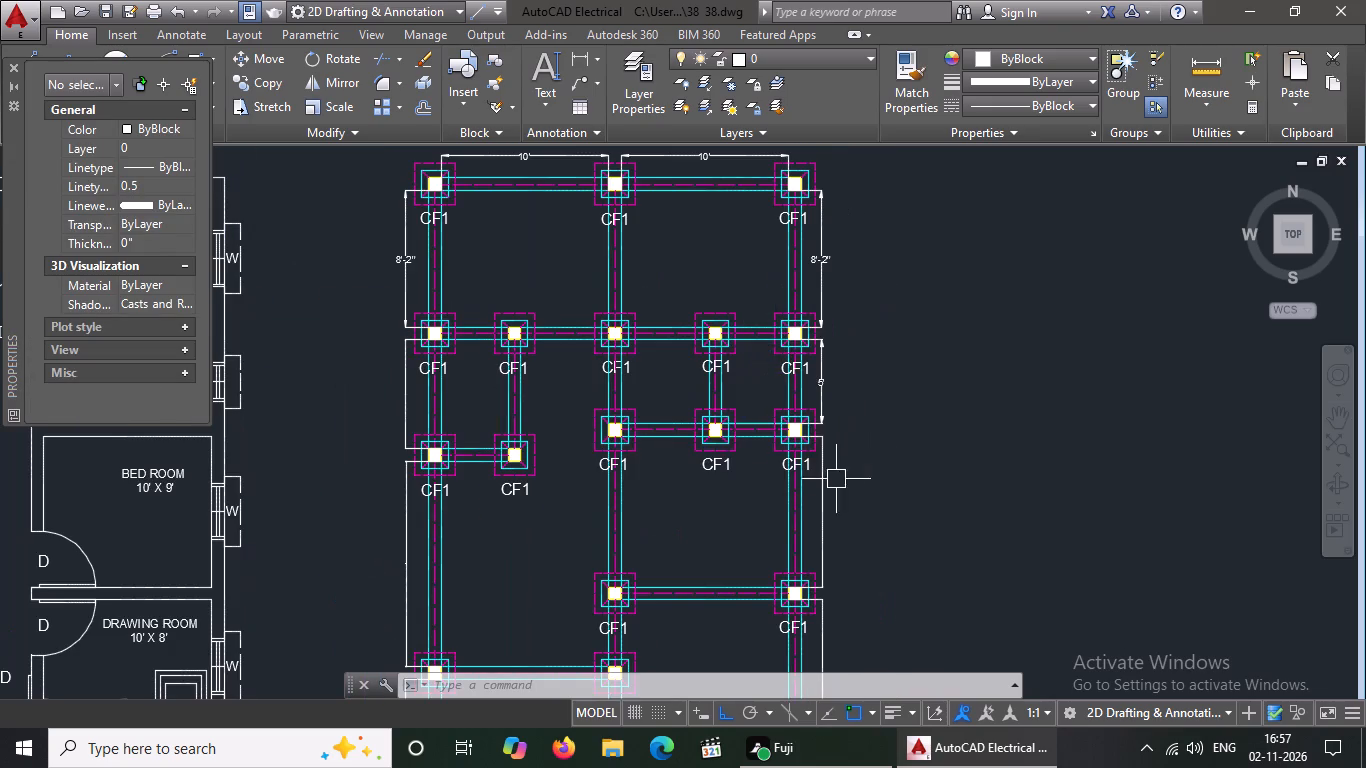
Set the arrow size to 5" for the third vertical dimension from the top along the plan's right side.
click(820, 481)
scroll(125, 232, down, 2)
click(148, 184)
key(BackSpace)
key(BackSpace)
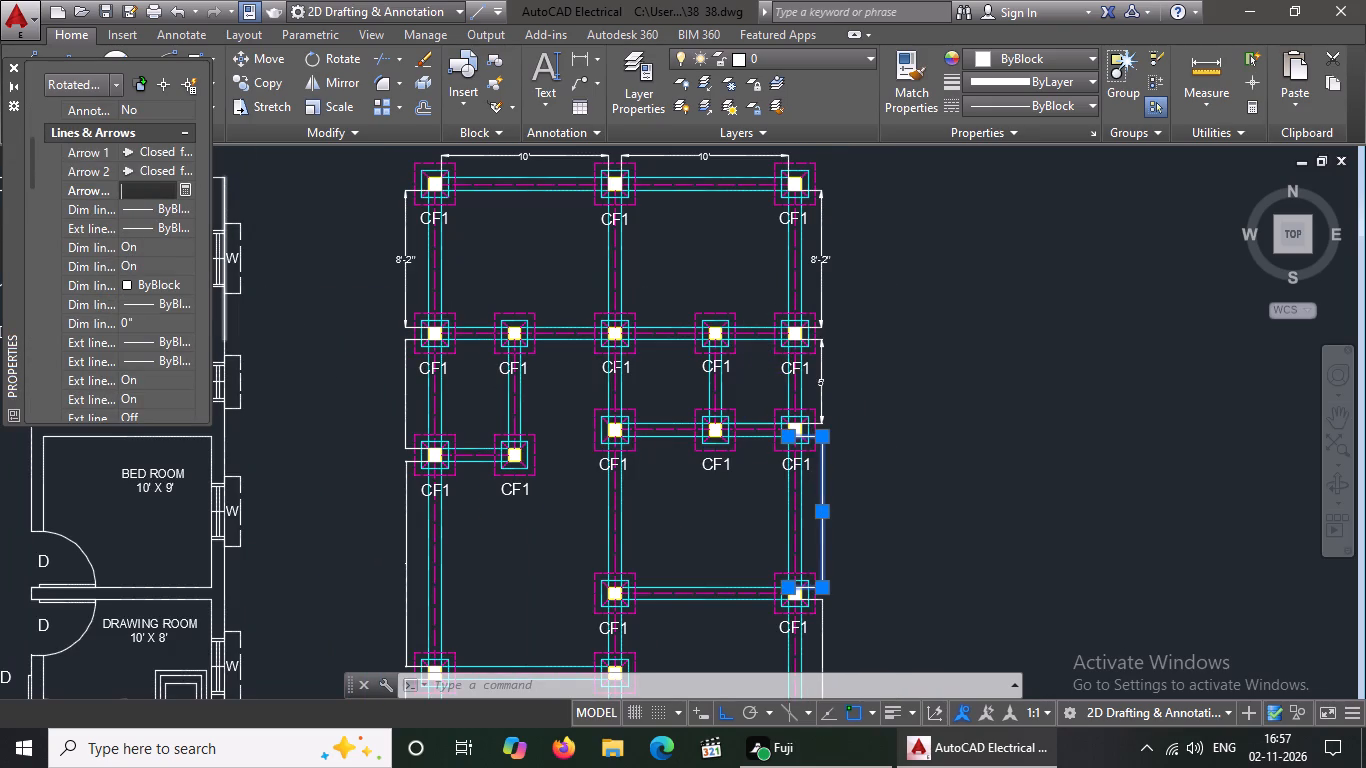
text(5")
key(Return)
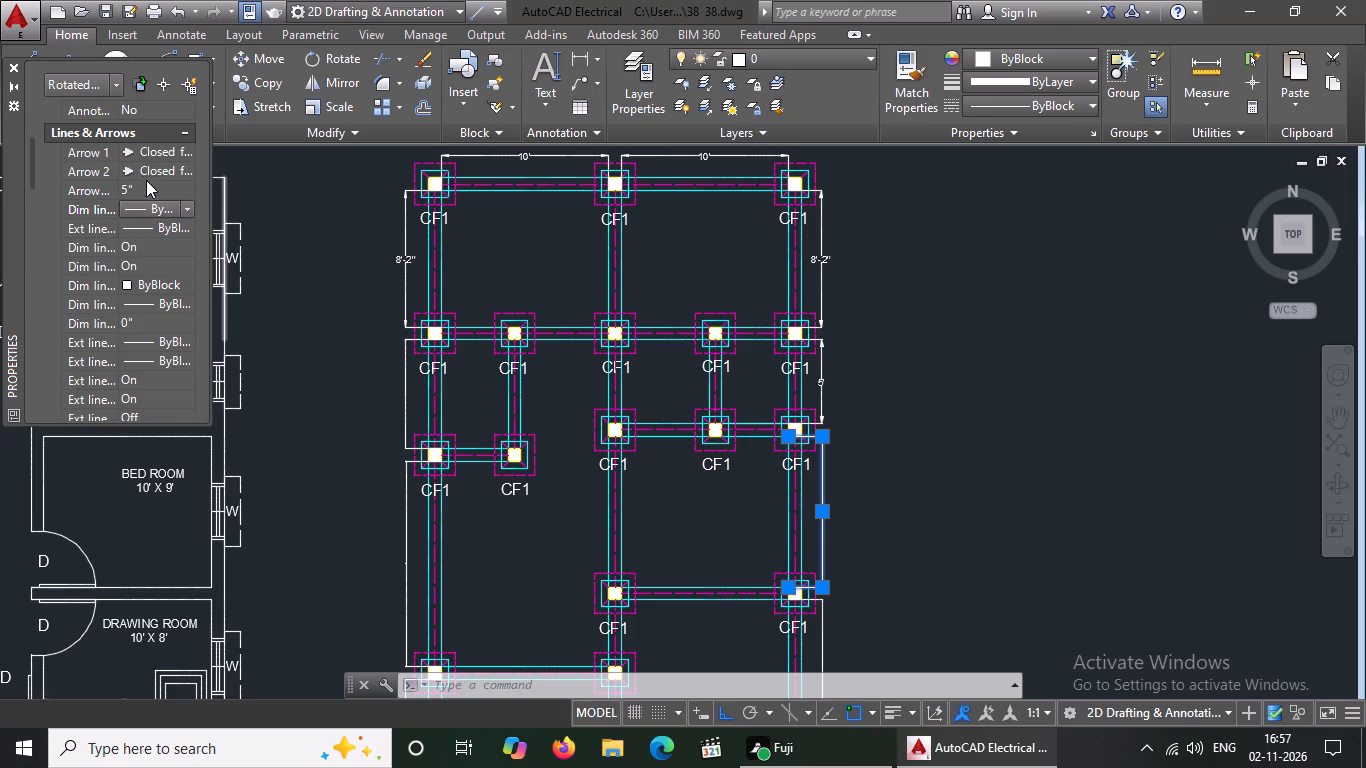
Set the text height to 5" for the third vertical dimension from the top along the plan's right side, and deselect it.
scroll(133, 255, down, 2)
click(149, 343)
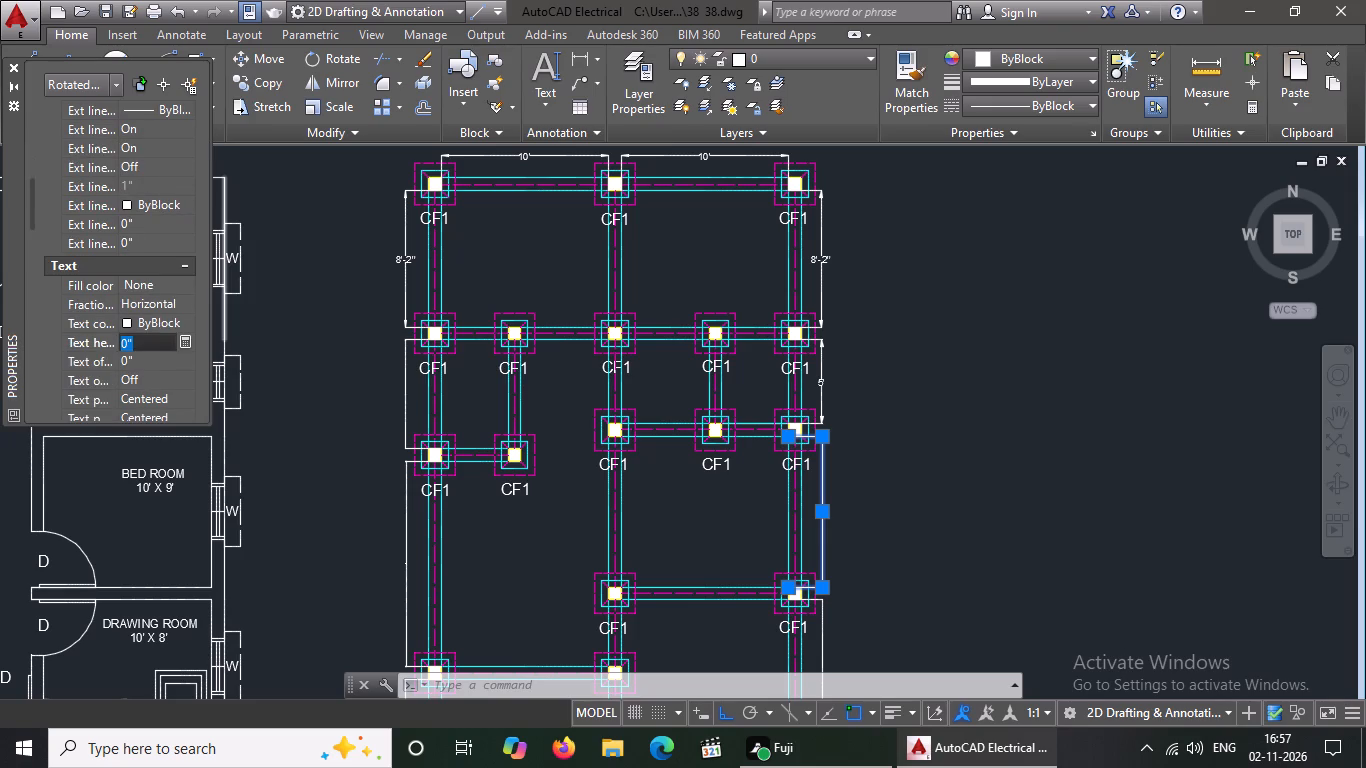
key(BackSpace)
key(BackSpace)
key(5)
key(shift+quotedbl)
key(Return)
scroll(161, 334, down, 14)
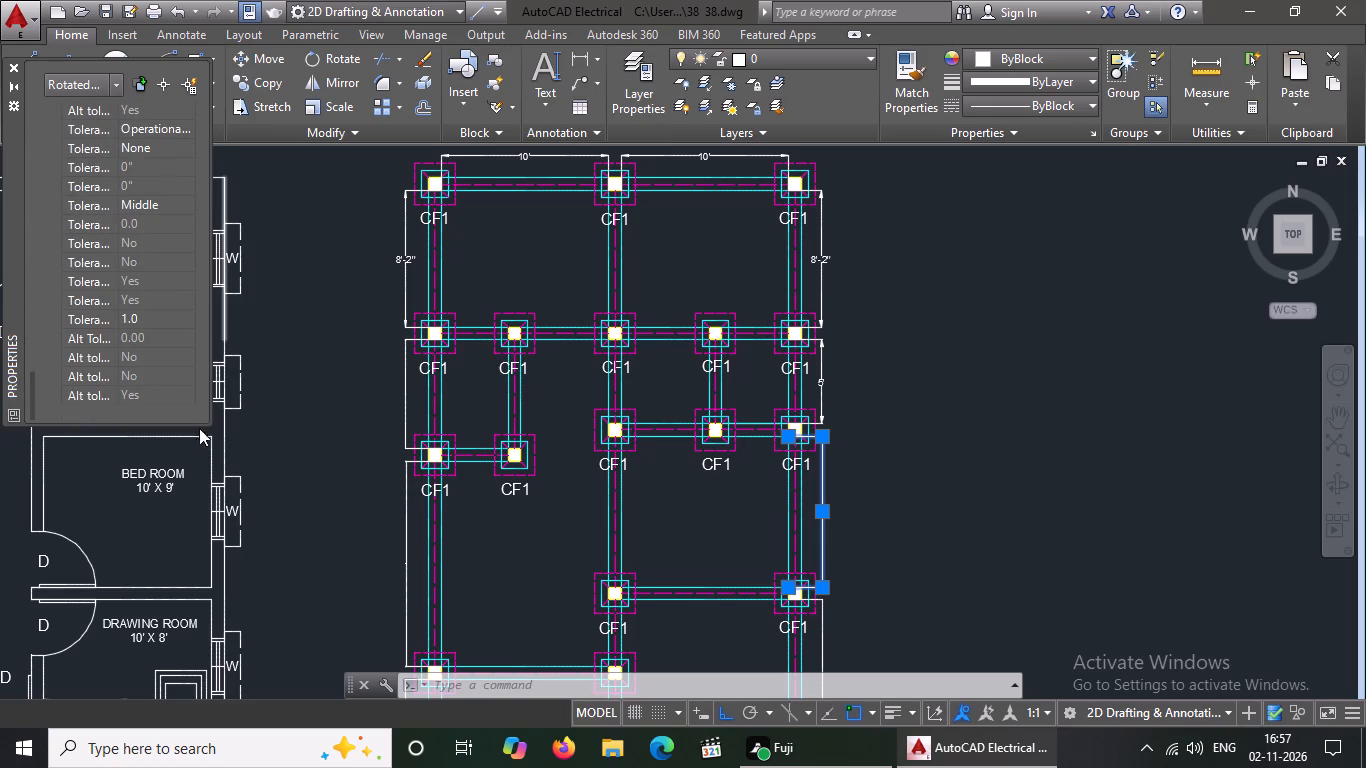
key(Escape)
Set the arrow size to 5" for the fourth vertical dimension from the top along the plan's right side.
scroll(852, 478, down, 3)
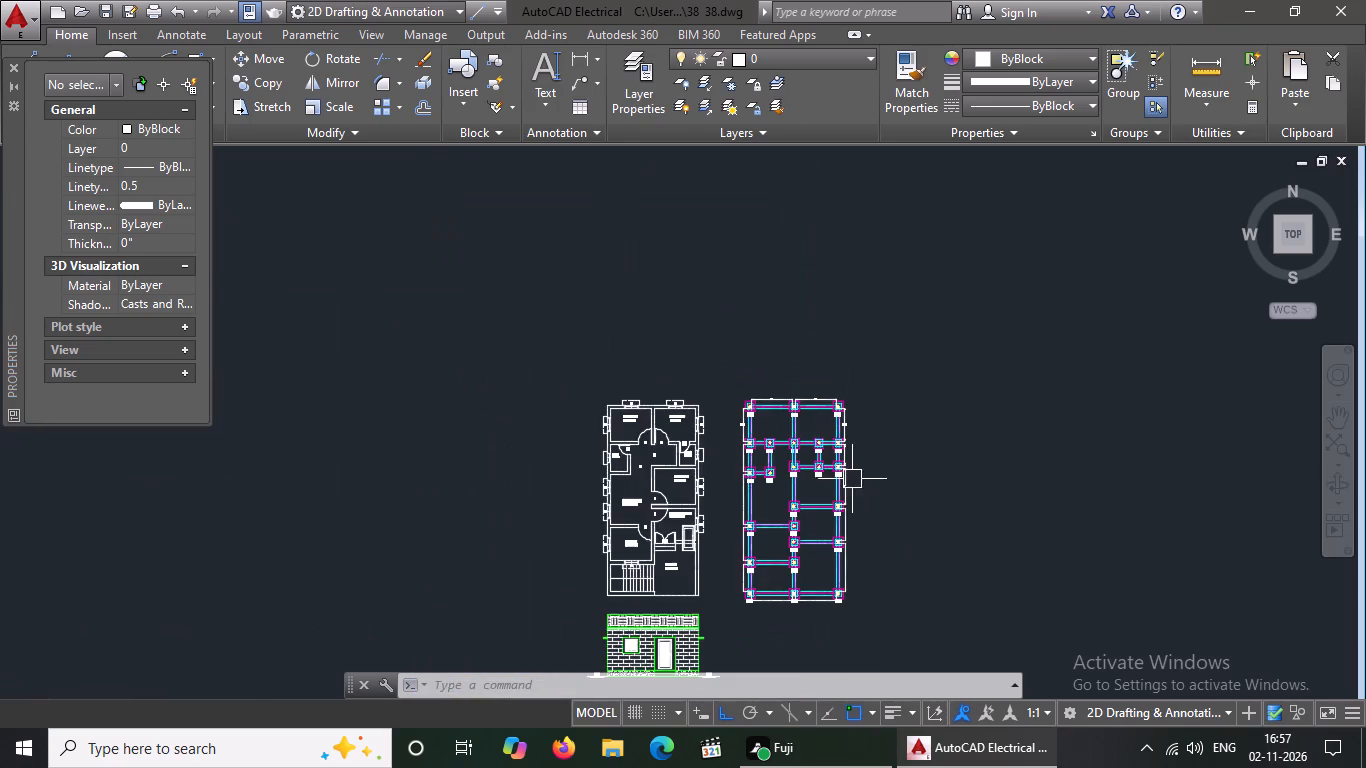
scroll(844, 521, up, 3)
click(841, 520)
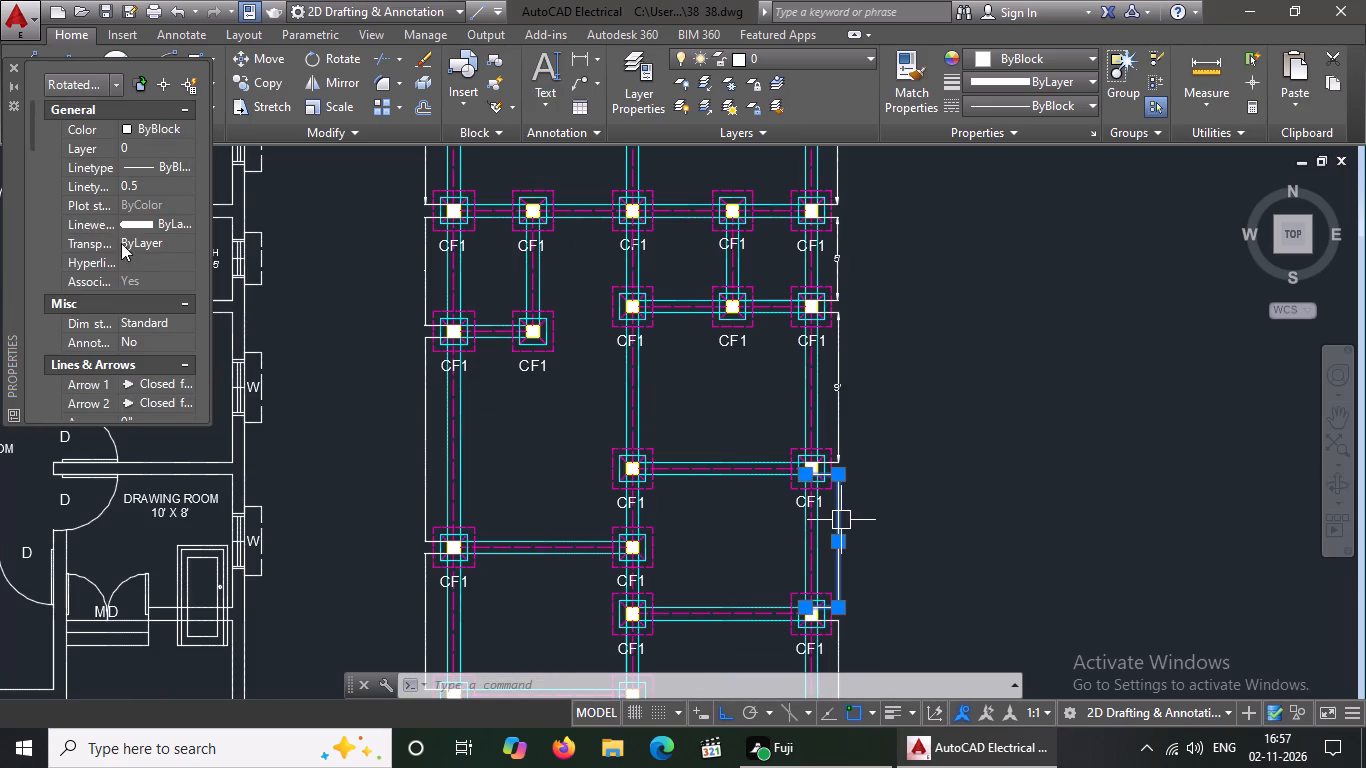
scroll(127, 241, down, 1)
click(140, 306)
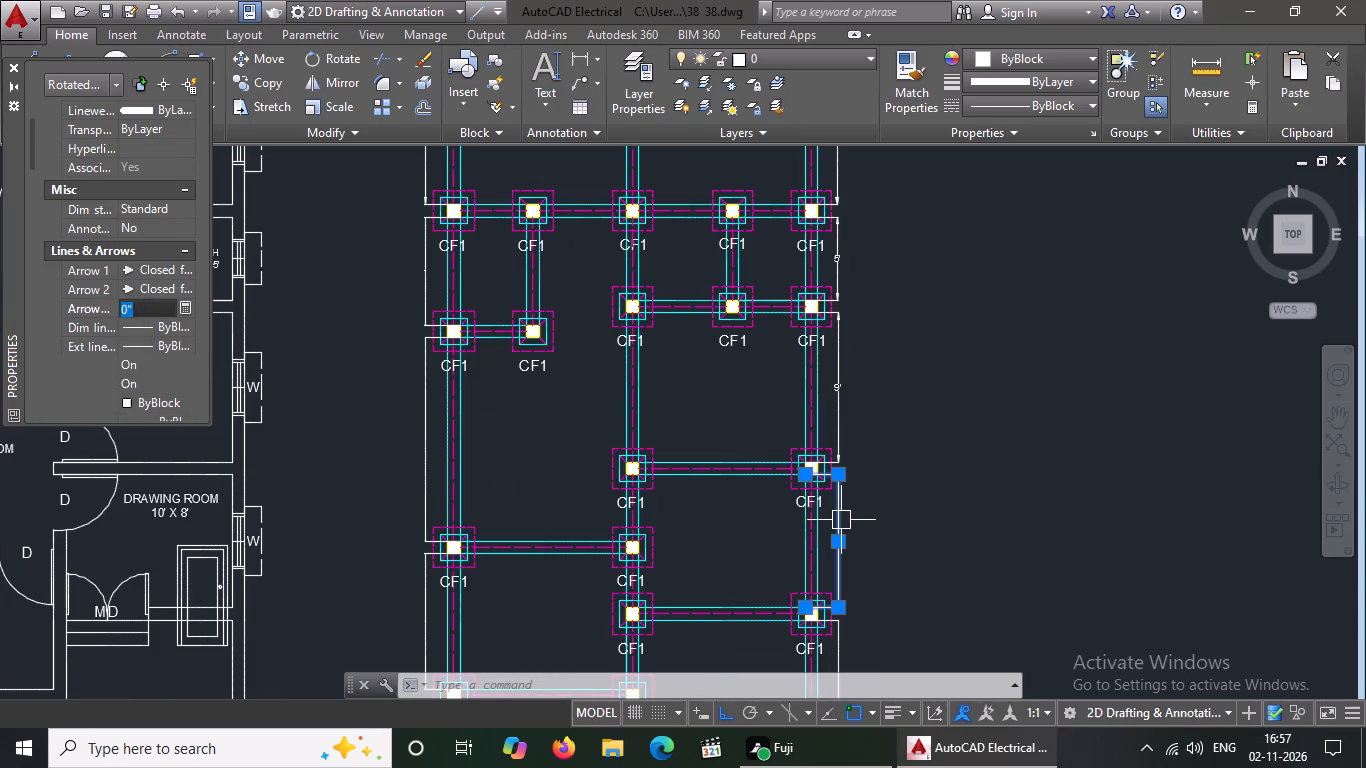
key(BackSpace)
key(BackSpace)
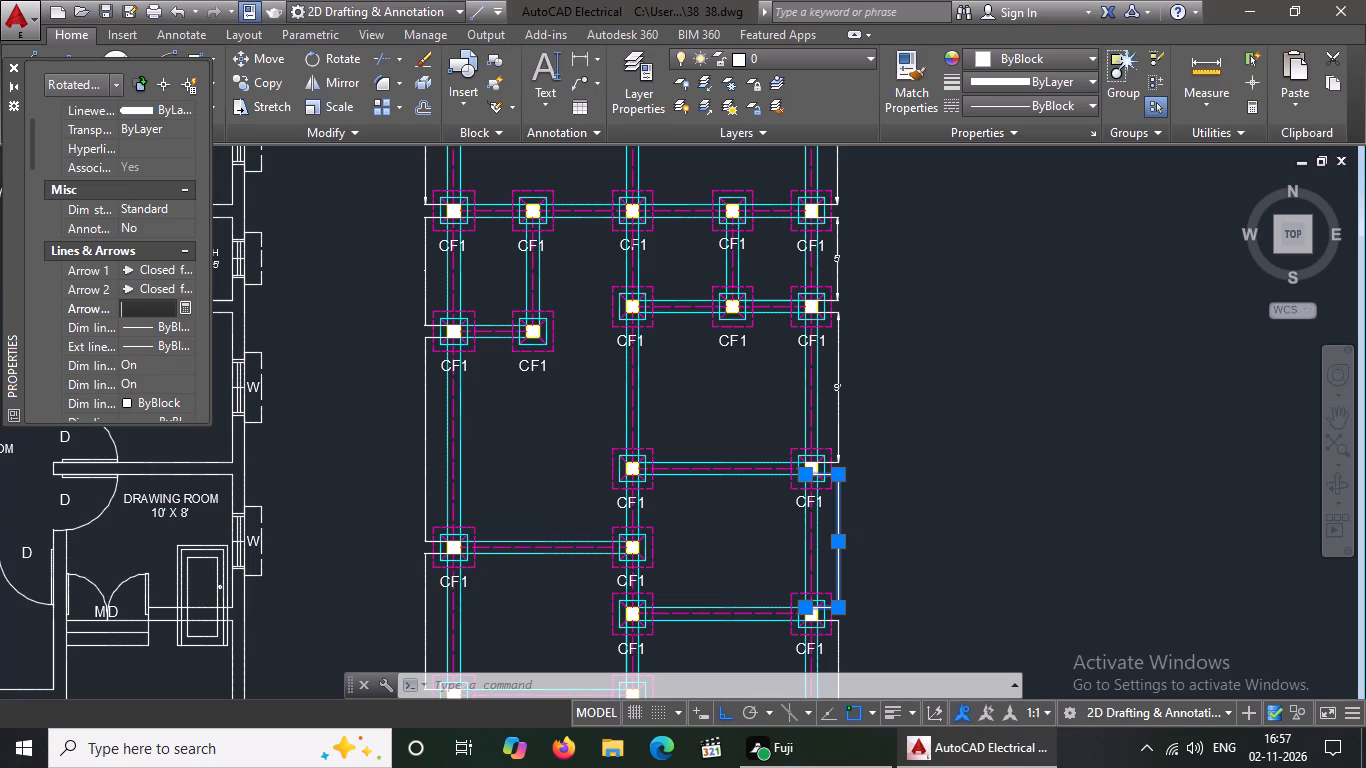
key(5)
key(shift+quotedbl)
key(Return)
Set the text height to 5" for the fourth vertical dimension from the top along the plan's right side, and deselect it.
scroll(141, 308, down, 3)
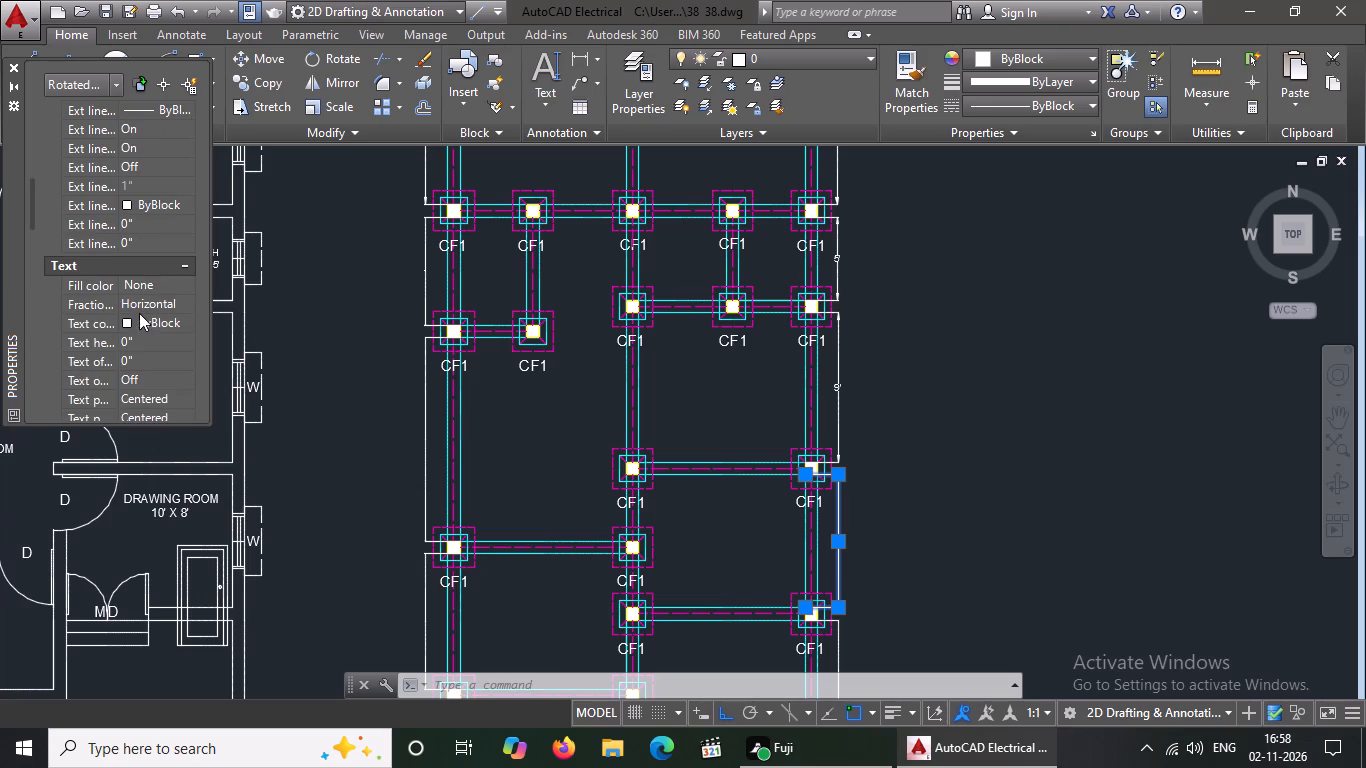
click(142, 336)
key(BackSpace)
key(BackSpace)
key(5)
key(shift+quotedbl)
key(Return)
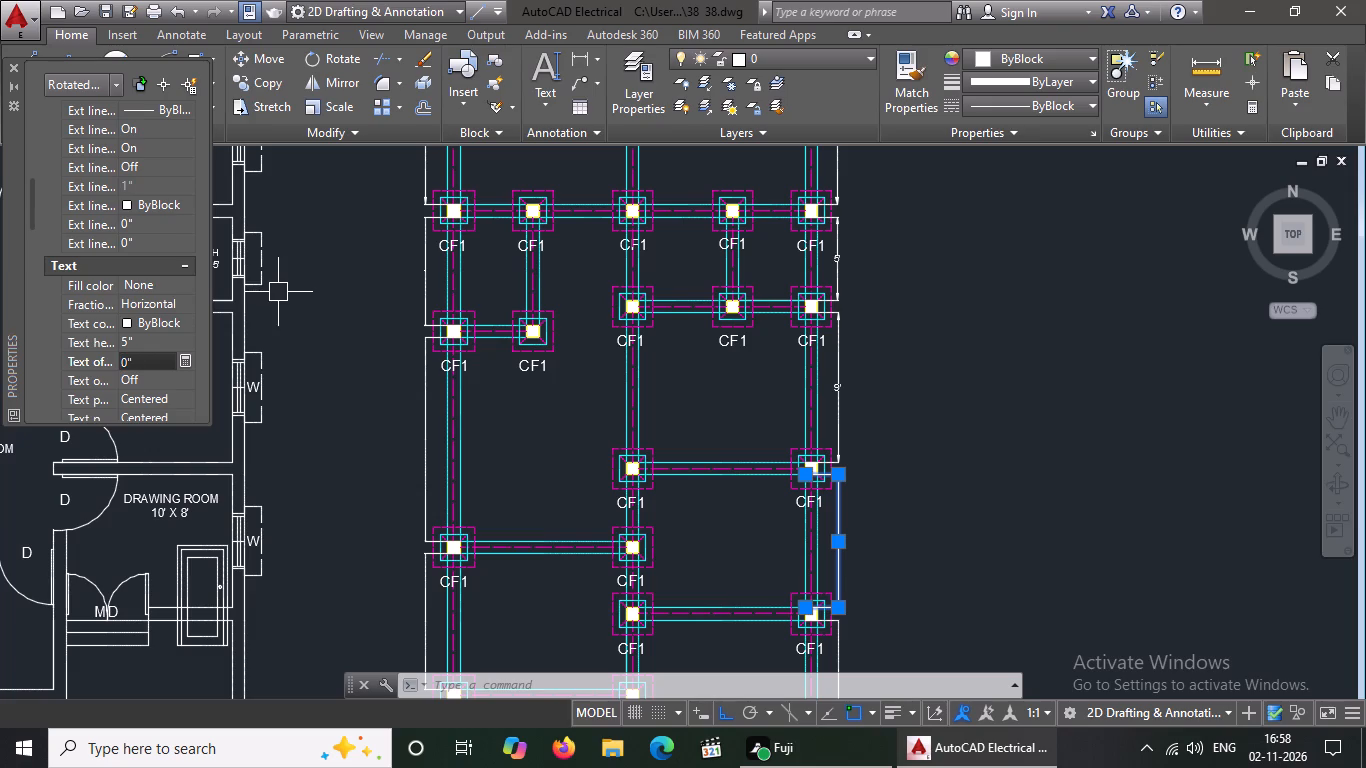
key(Escape)
scroll(775, 399, down, 1)
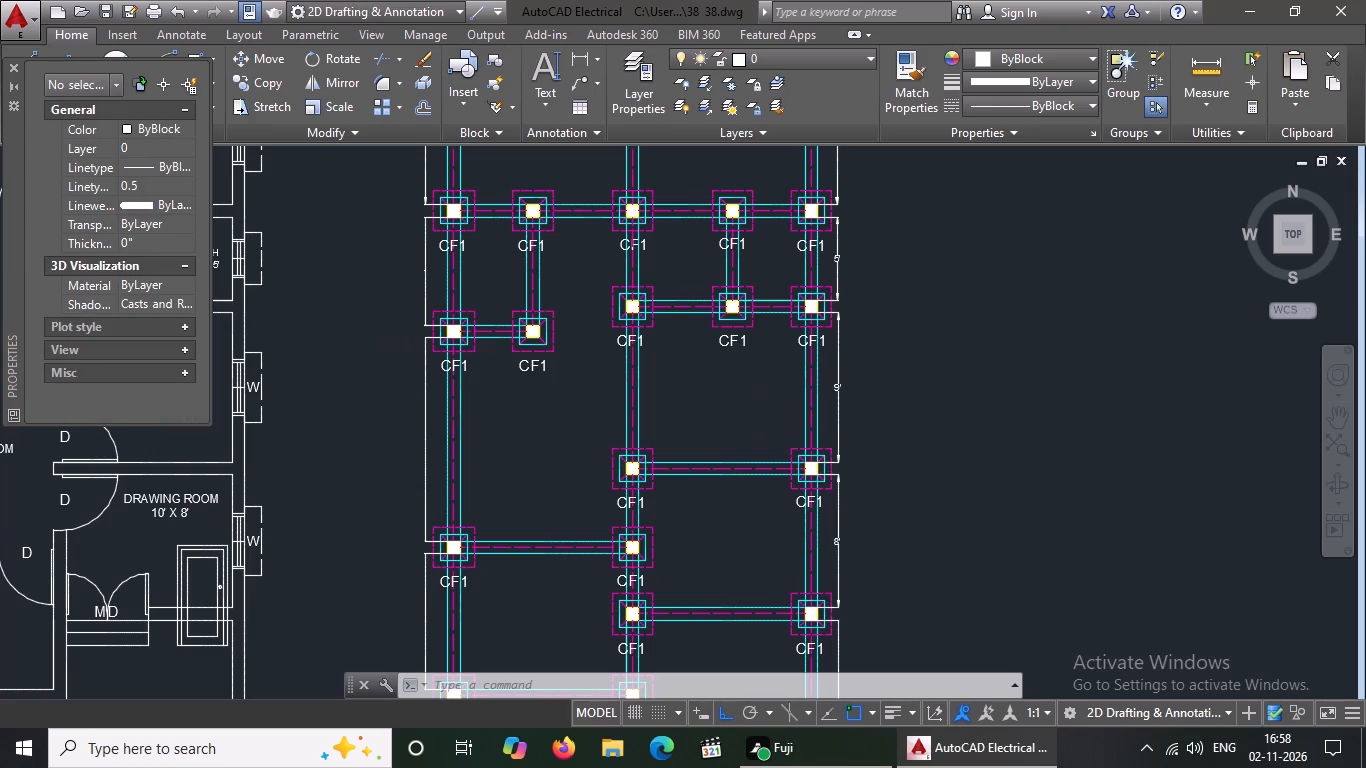
Set the arrow size to 5" for the lowest vertical dimension along the plan's right side.
scroll(775, 399, down, 1)
scroll(823, 542, up, 3)
click(724, 472)
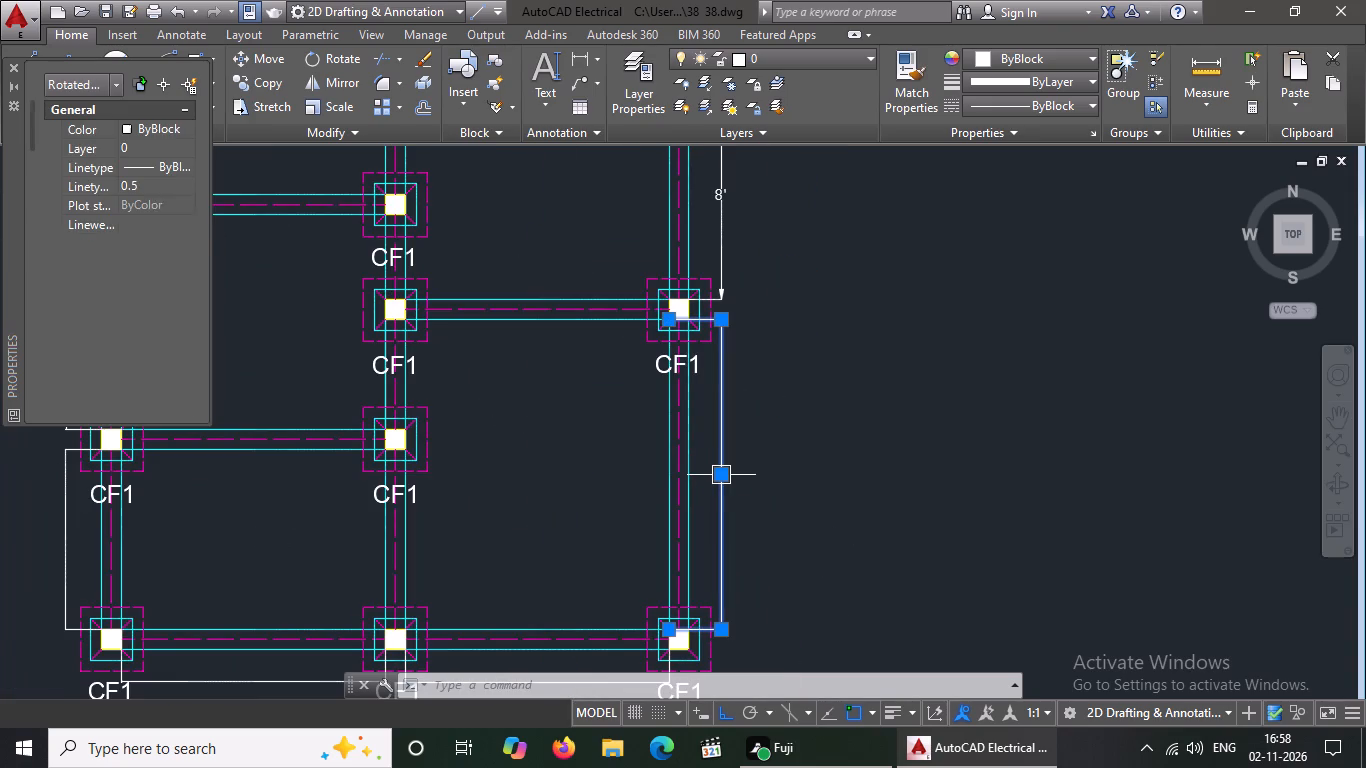
scroll(152, 238, down, 1)
click(147, 306)
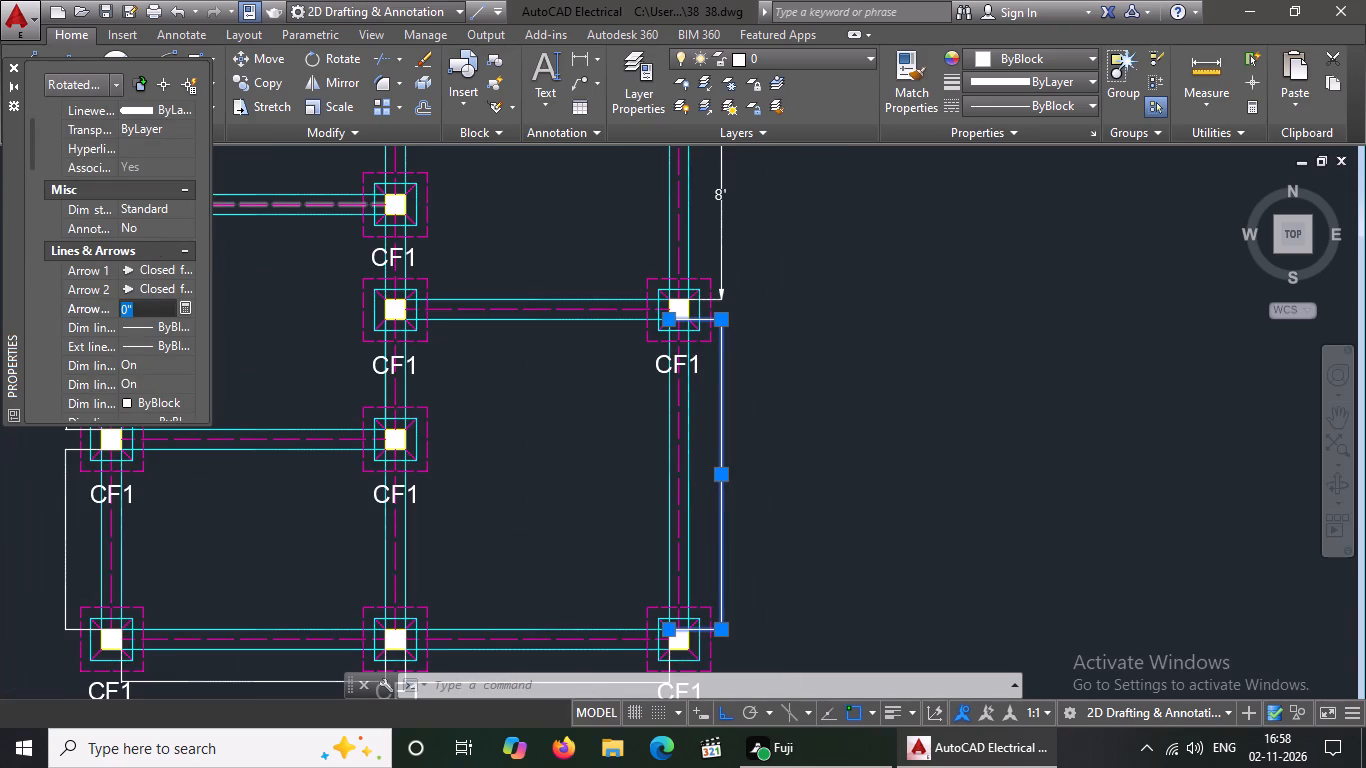
key(BackSpace)
key(BackSpace)
key(5)
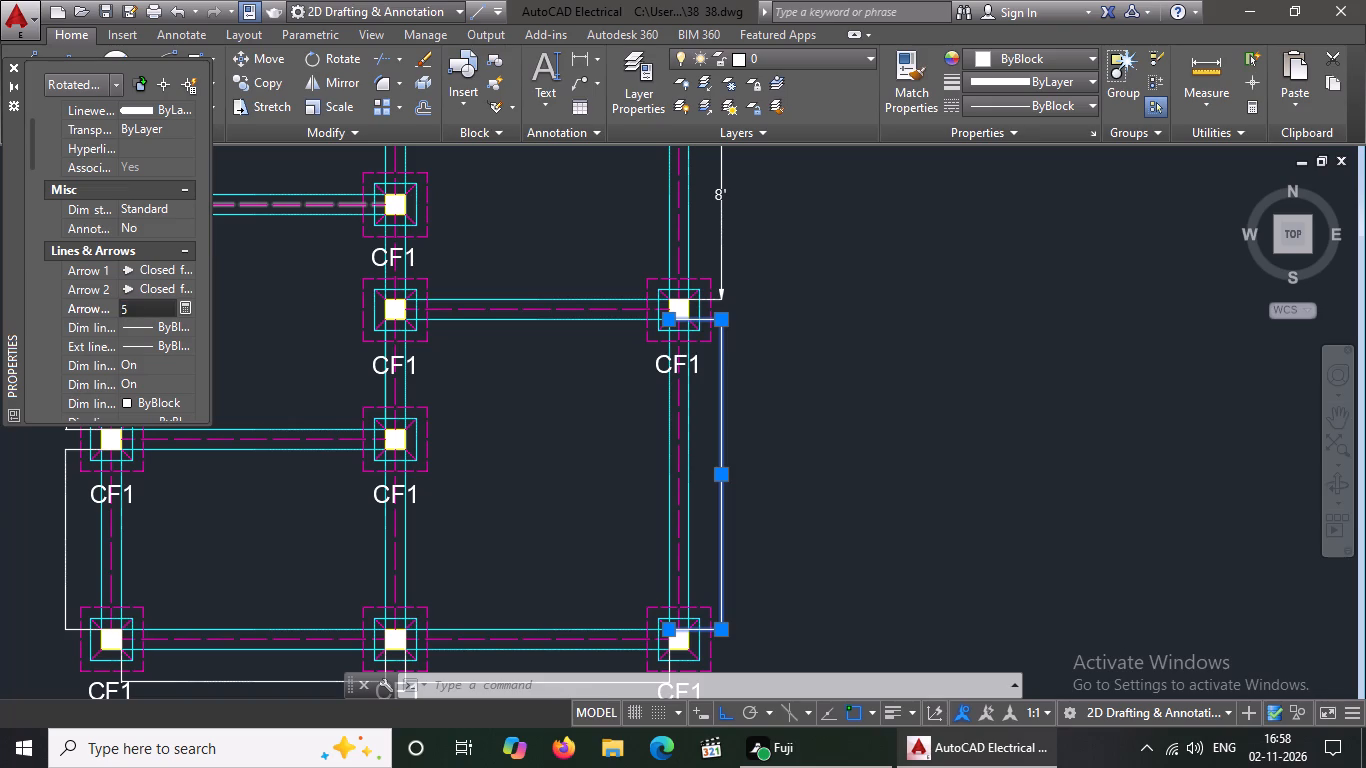
key(shift+quotedbl)
key(Return)
Set the text height to 5" for the lowest vertical dimension along the plan's right side, and deselect it.
scroll(147, 306, down, 3)
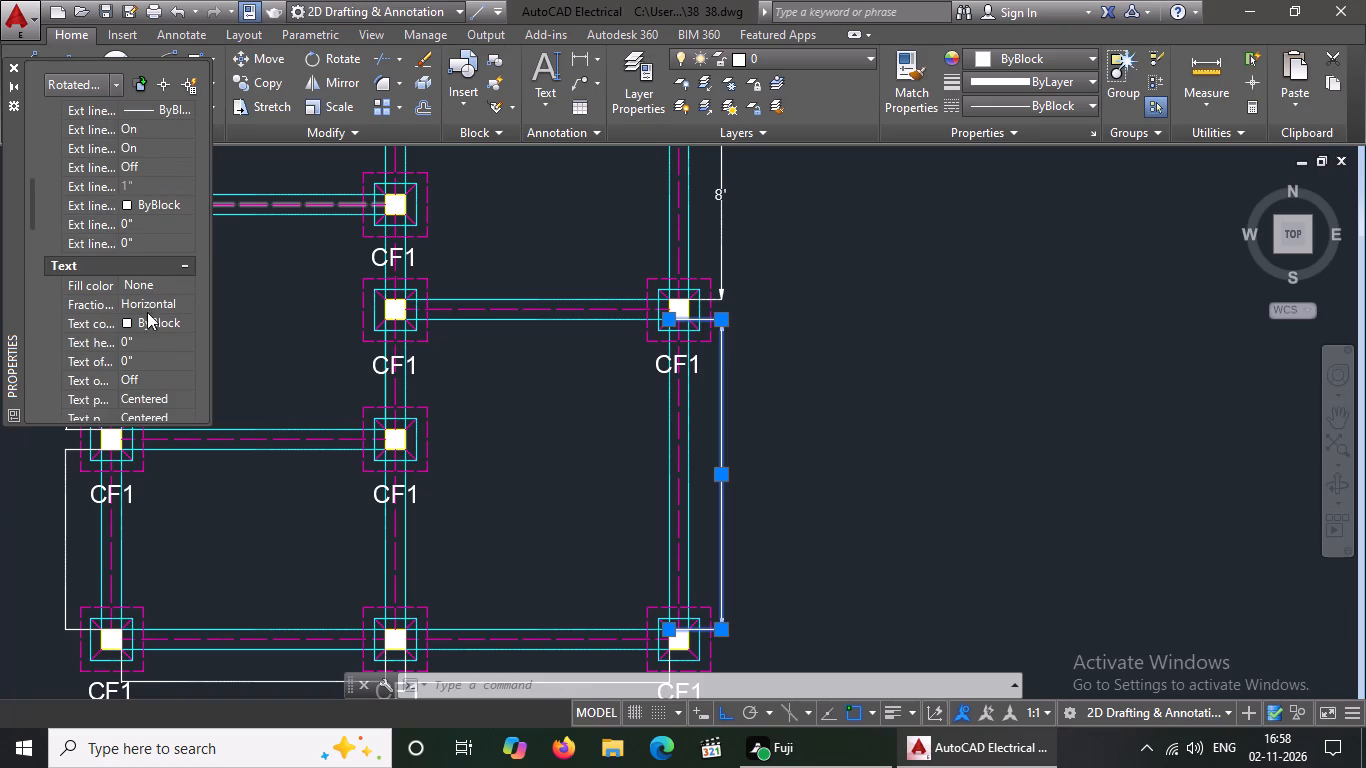
click(155, 339)
key(BackSpace)
key(BackSpace)
text(5")
key(Return)
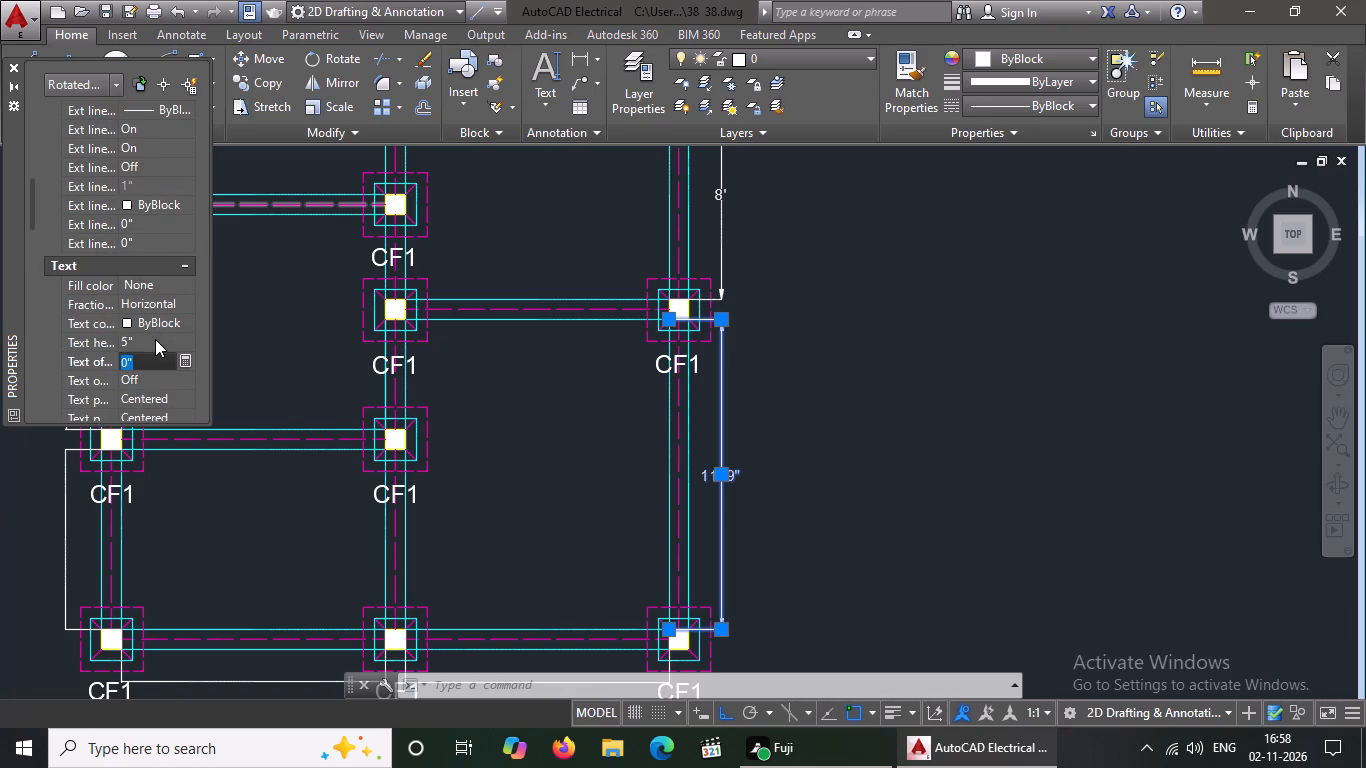
scroll(669, 410, down, 1)
key(Escape)
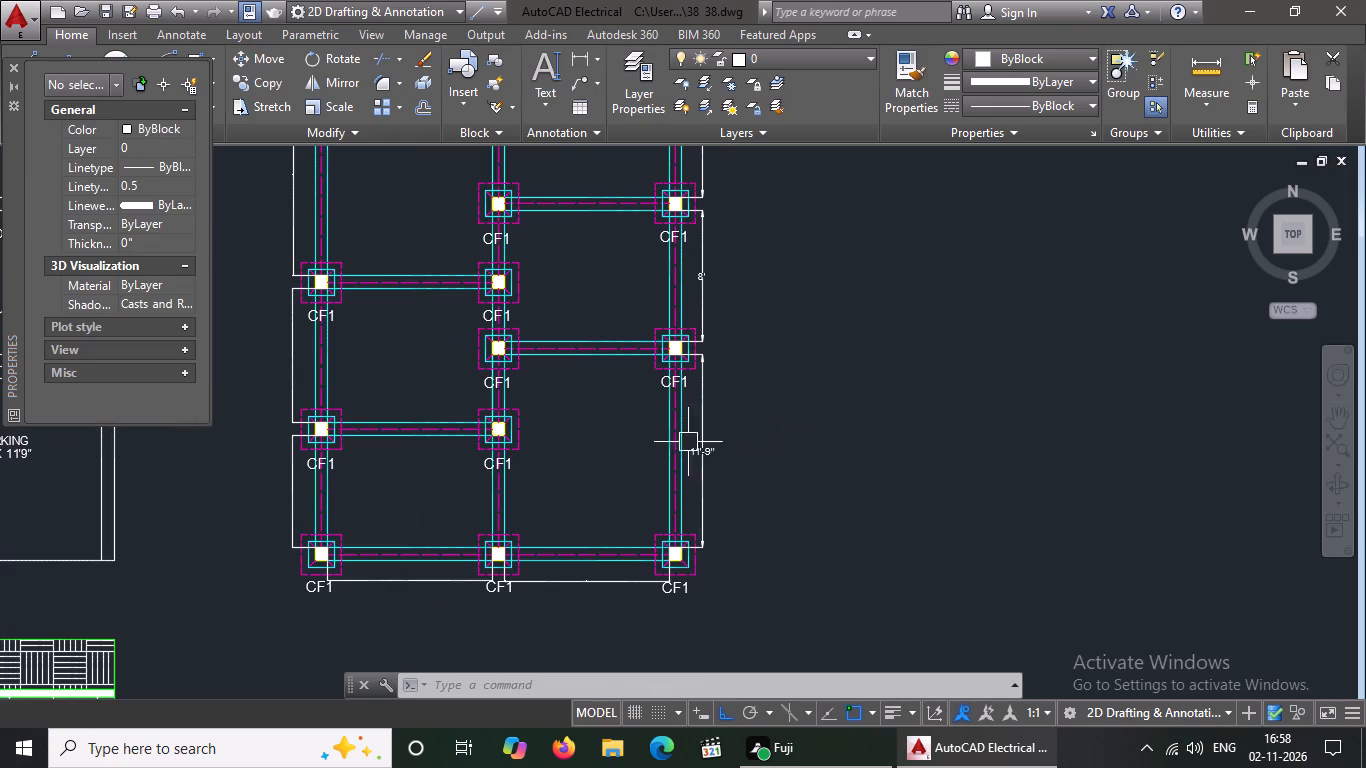
Set the arrow size to 5" for the horizontal dimension below the plan's bottom right bay, and deselect it.
click(596, 576)
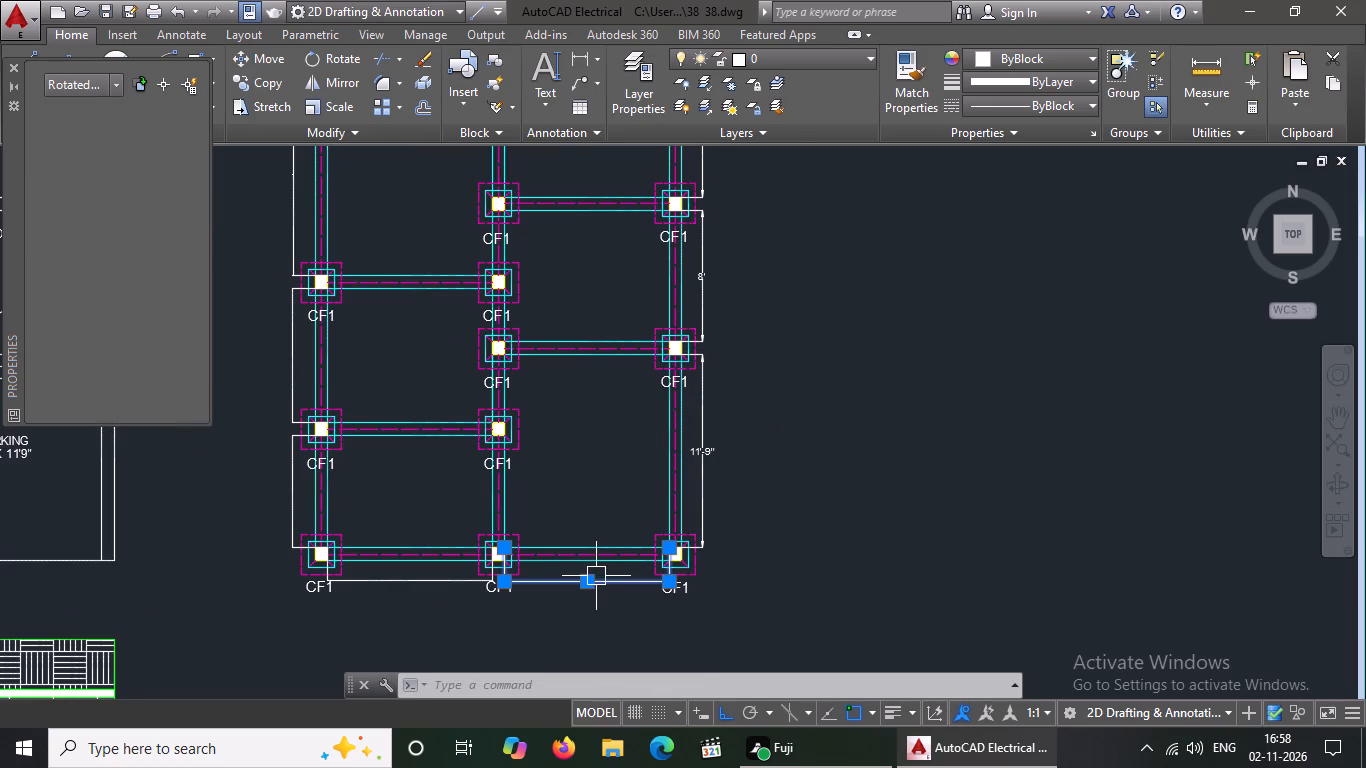
scroll(112, 339, down, 1)
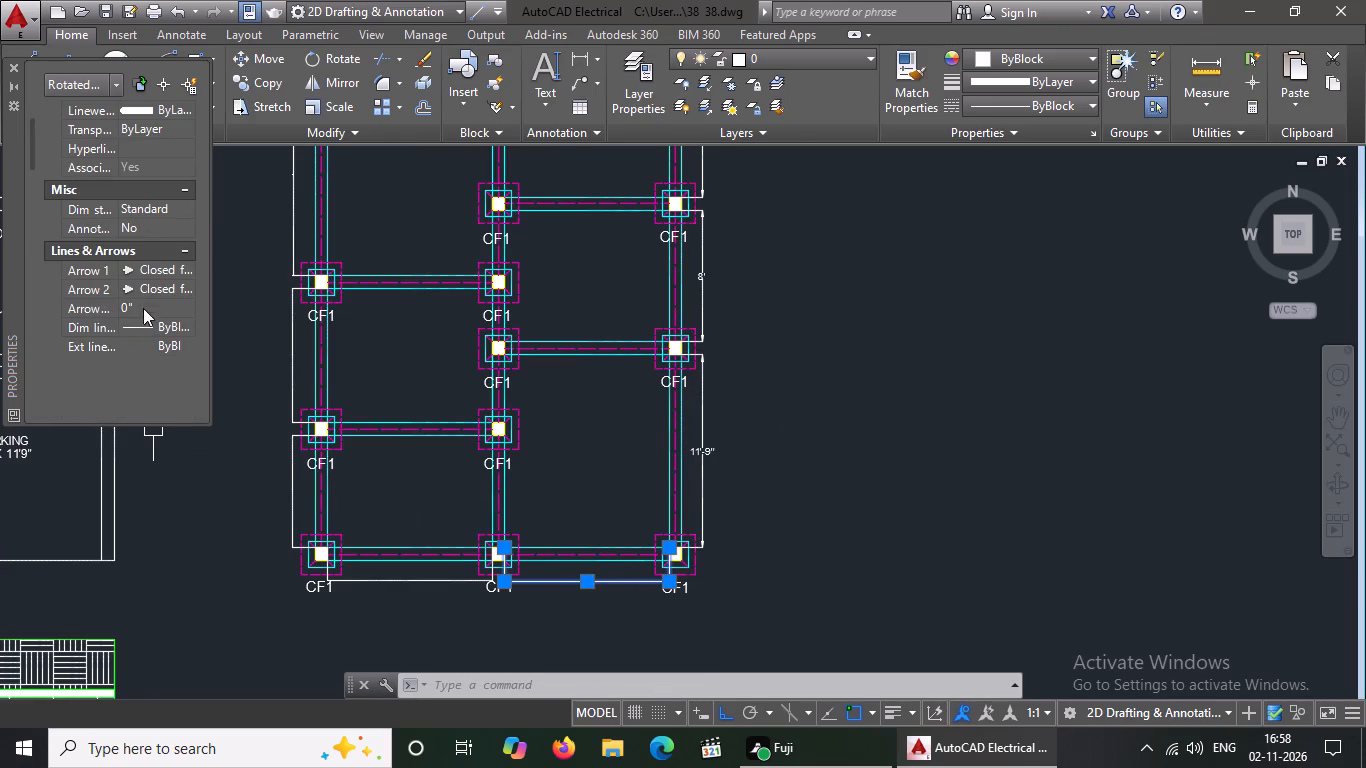
click(143, 308)
key(BackSpace)
key(BackSpace)
key(5)
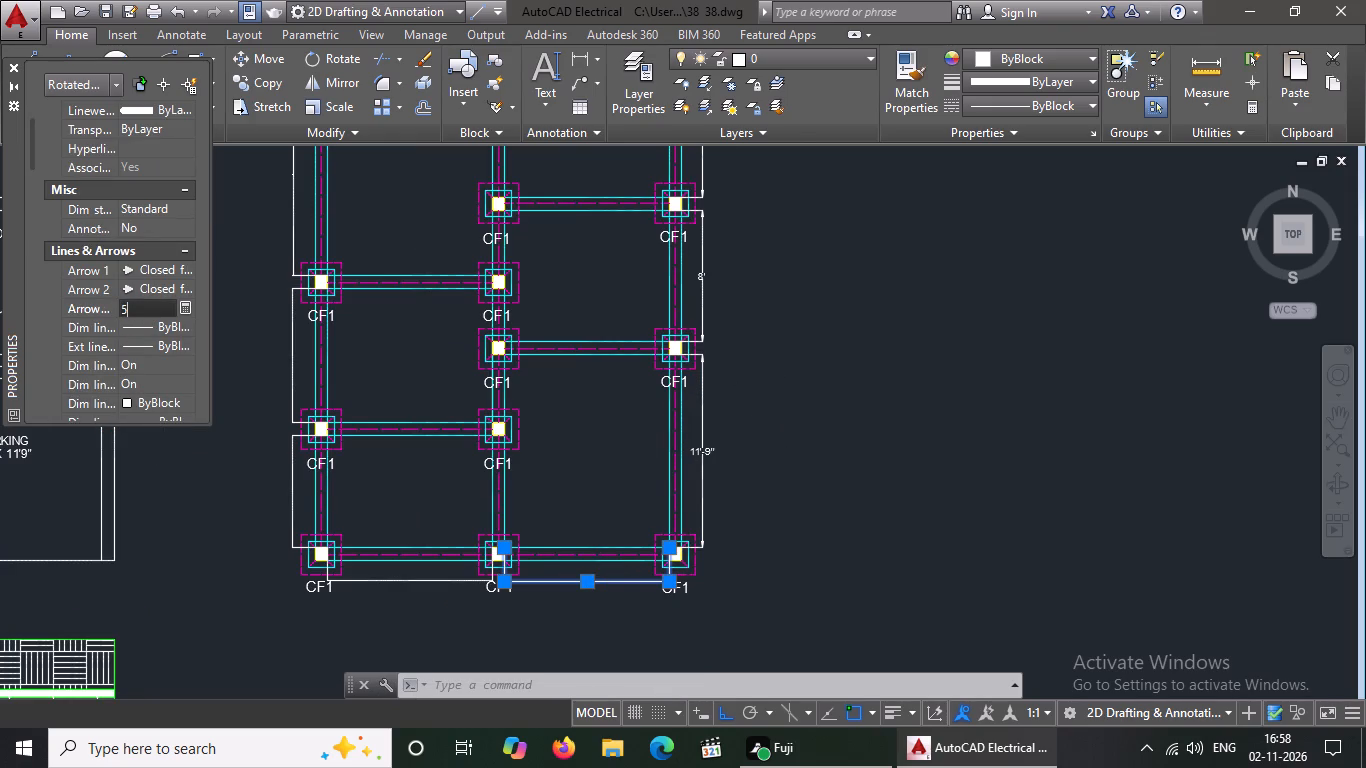
key(shift+quotedbl)
key(Return)
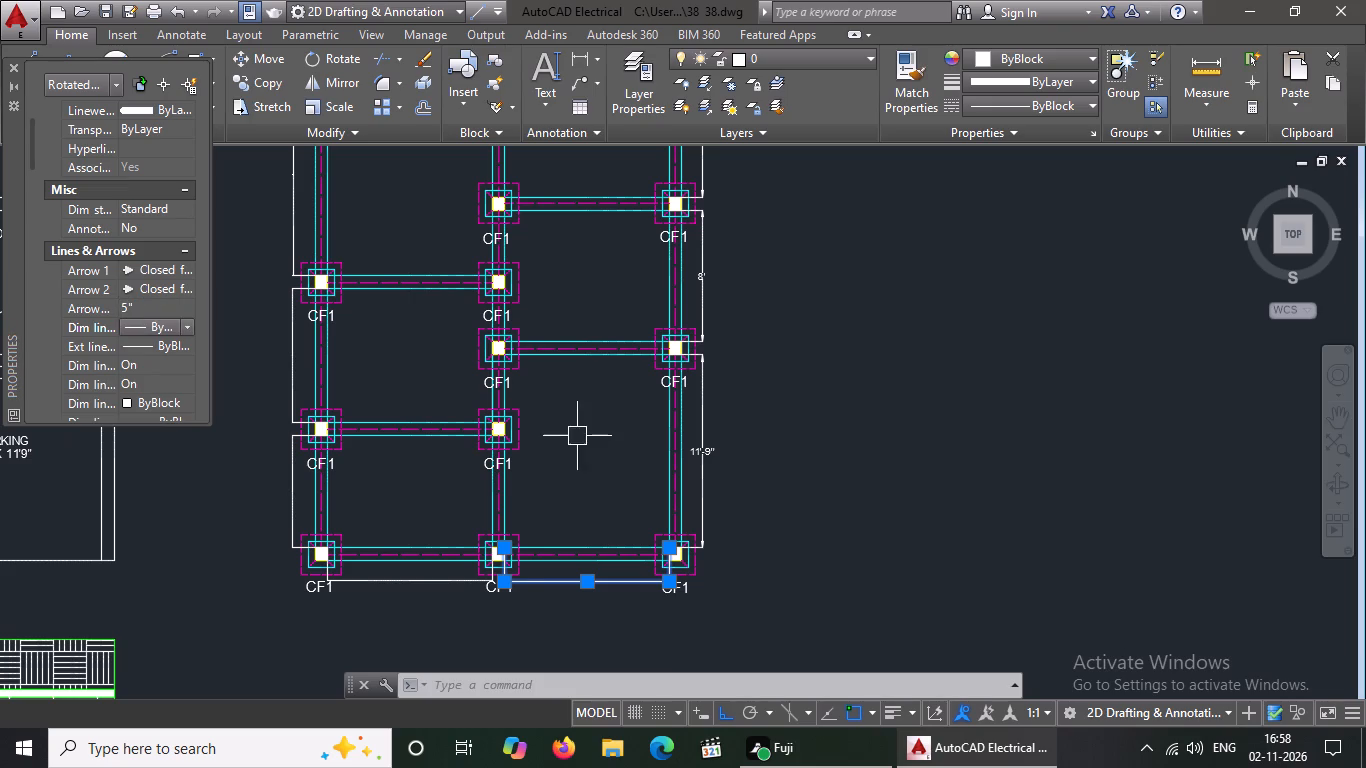
key(Escape)
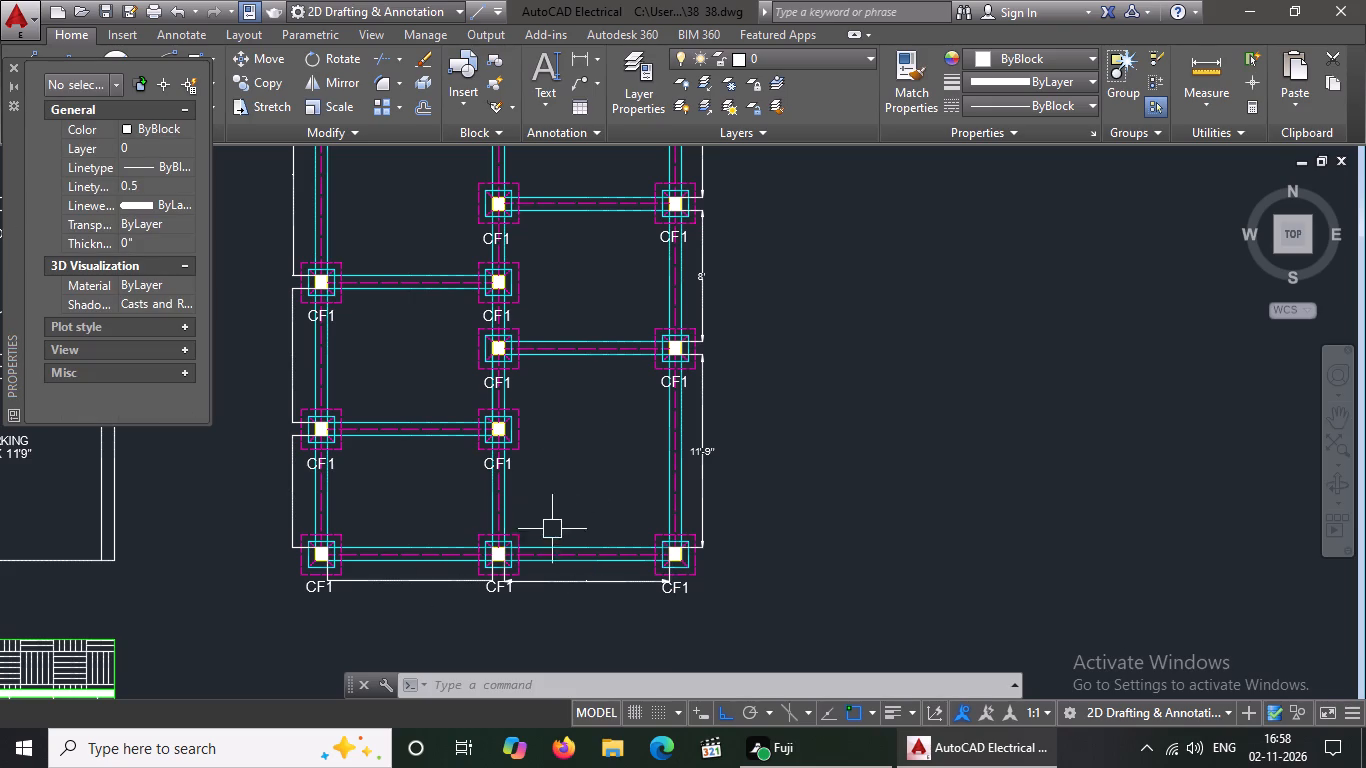
Set the text height to 5" for the horizontal dimension below the plan's bottom right bay, and deselect it.
click(590, 583)
scroll(142, 288, down, 4)
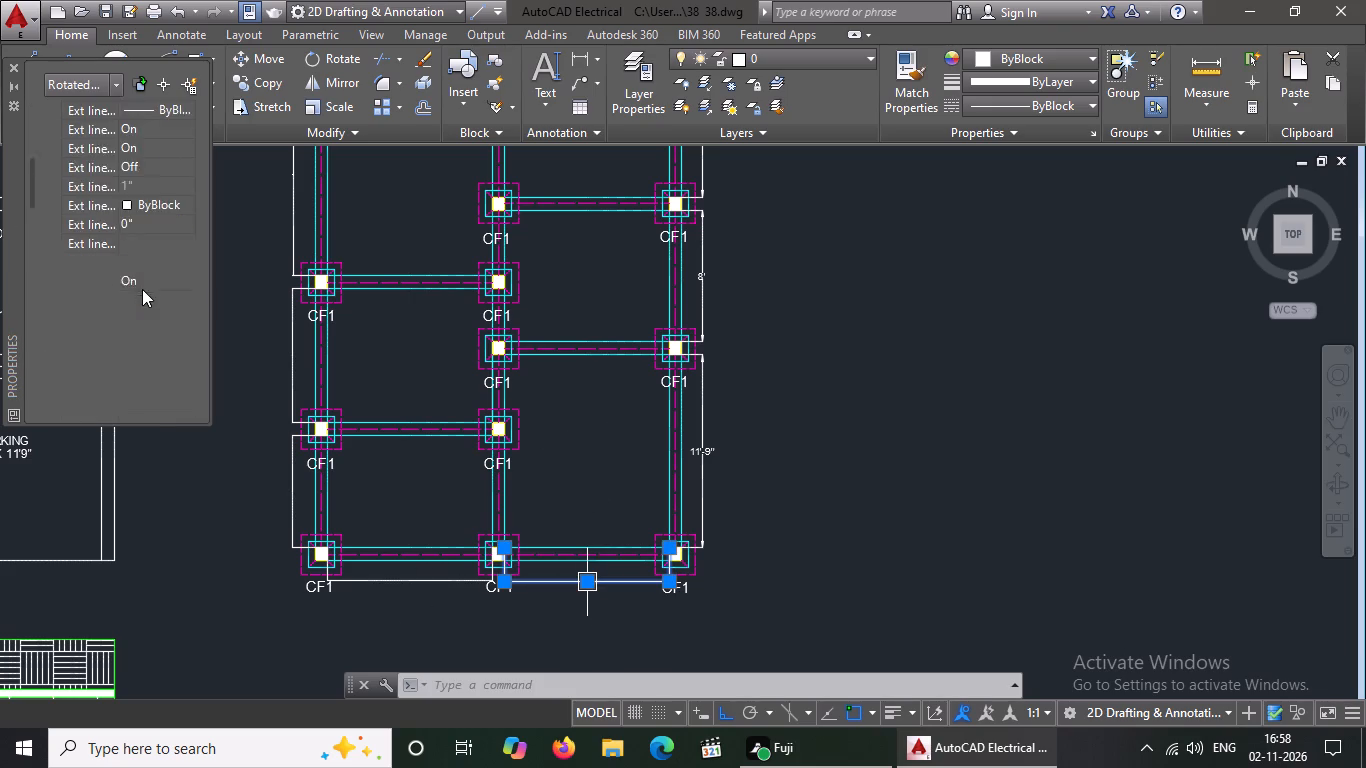
scroll(142, 289, down, 3)
scroll(127, 263, up, 2)
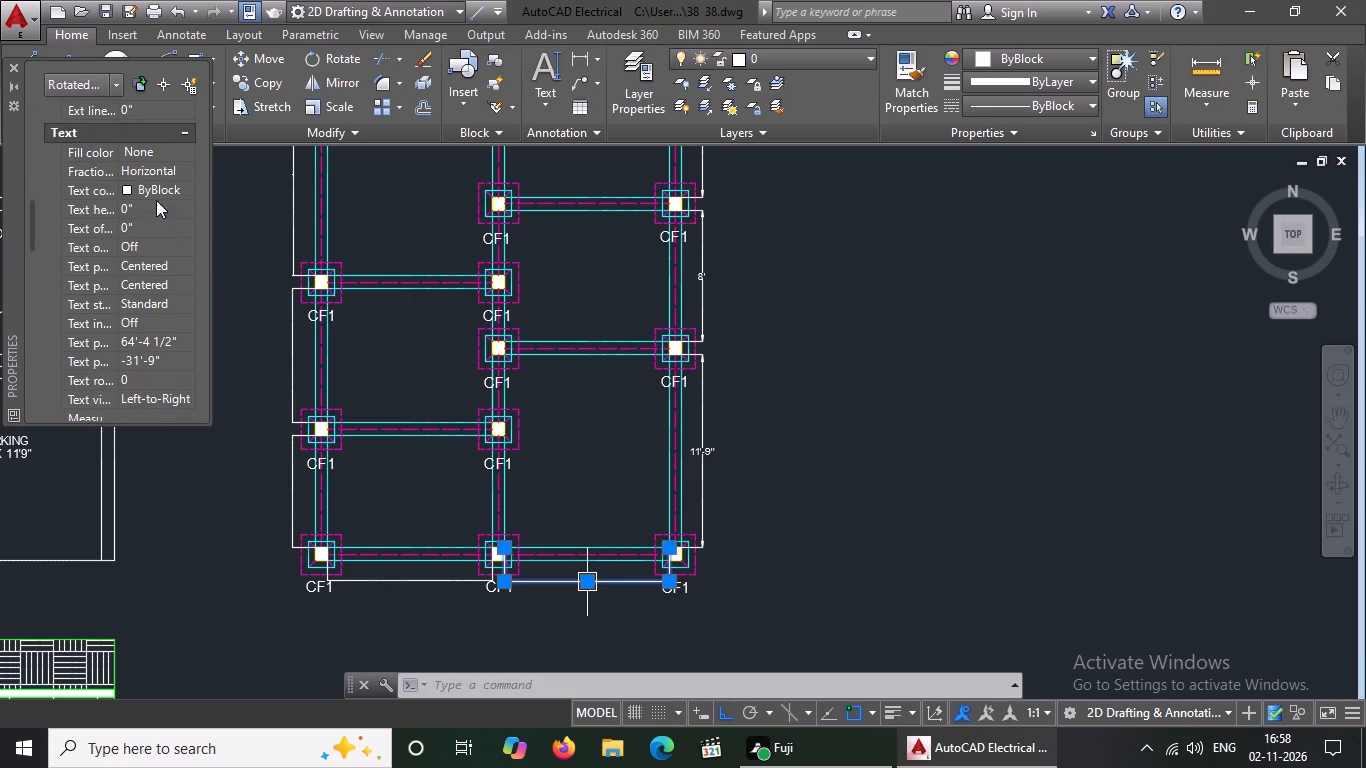
click(156, 200)
key(BackSpace)
key(BackSpace)
key(5)
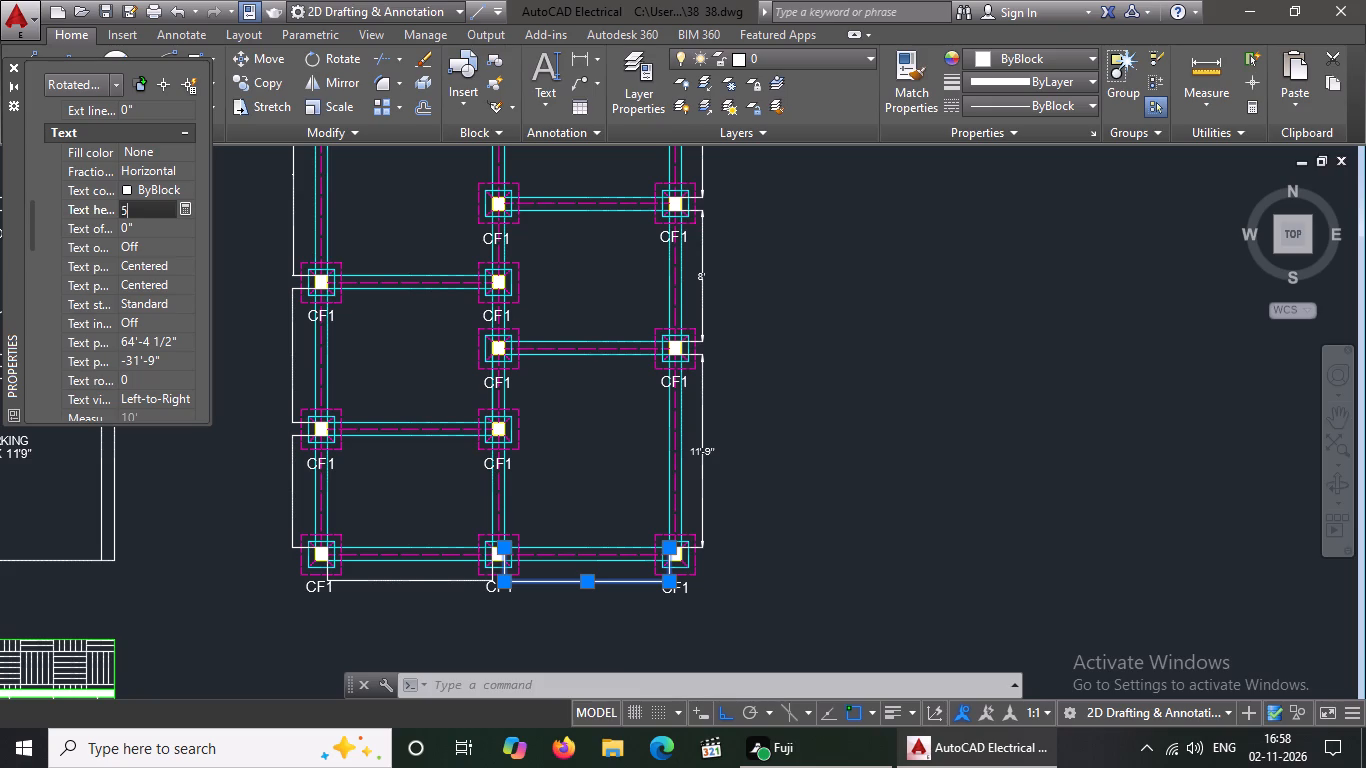
key(shift+quotedbl)
key(Return)
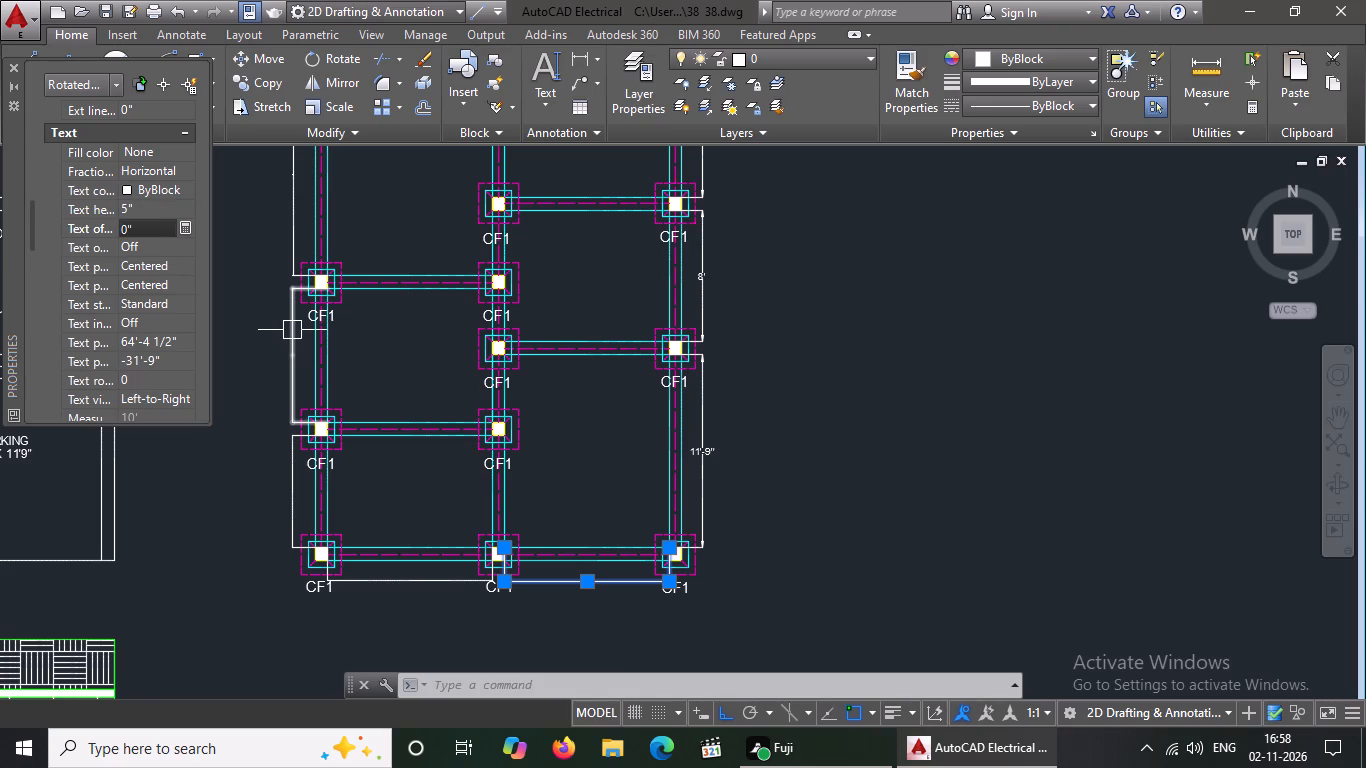
scroll(62, 281, down, 14)
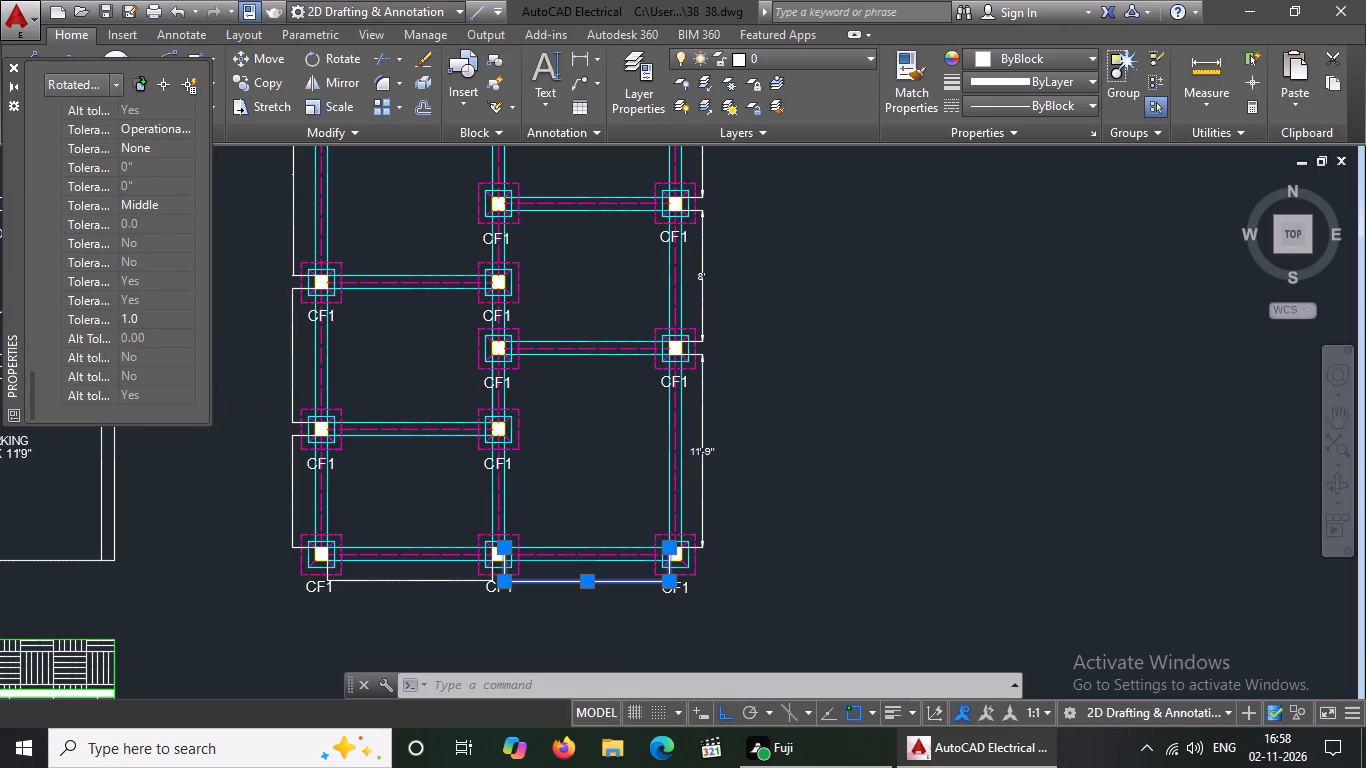
key(Escape)
key(Escape)
Set the arrow size to 5" for the horizontal dimension below the plan's bottom left bay.
scroll(363, 595, up, 2)
click(375, 564)
scroll(131, 247, down, 1)
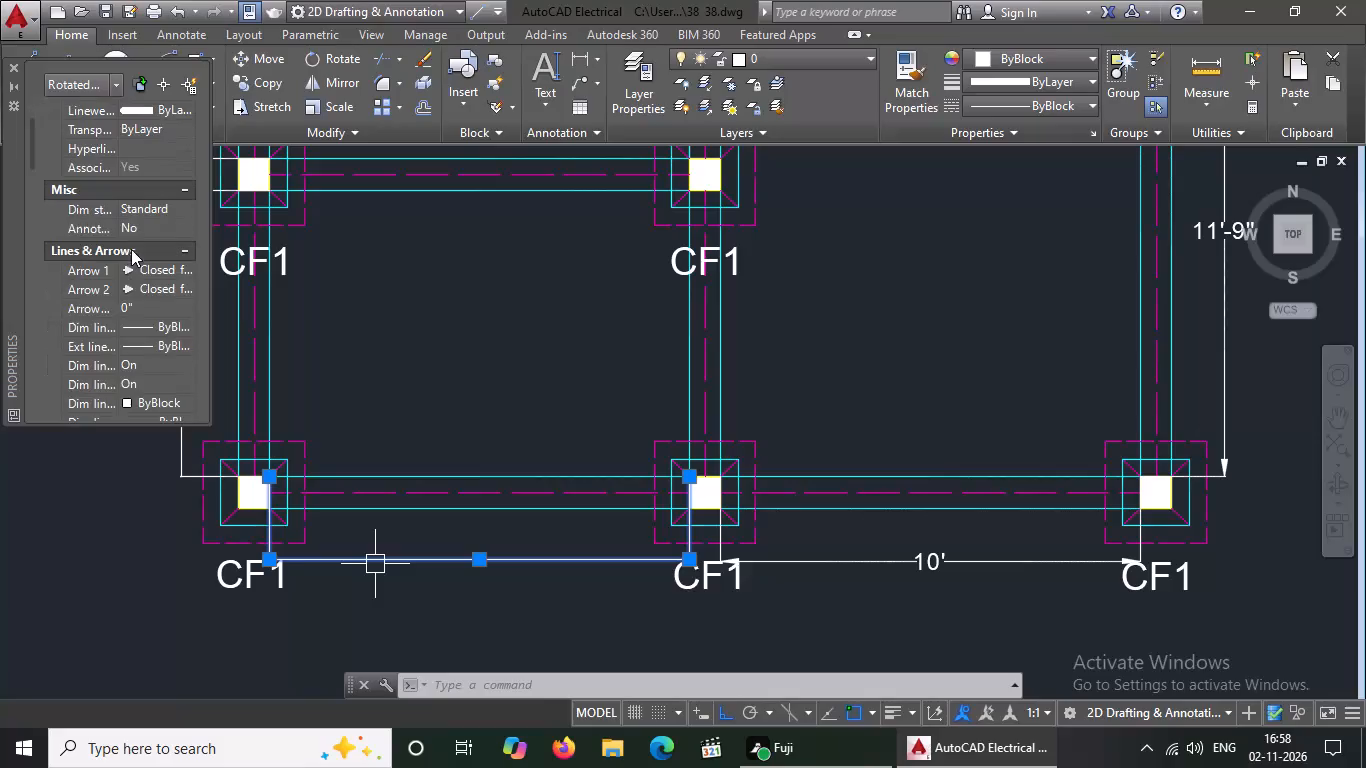
click(137, 310)
key(BackSpace)
key(BackSpace)
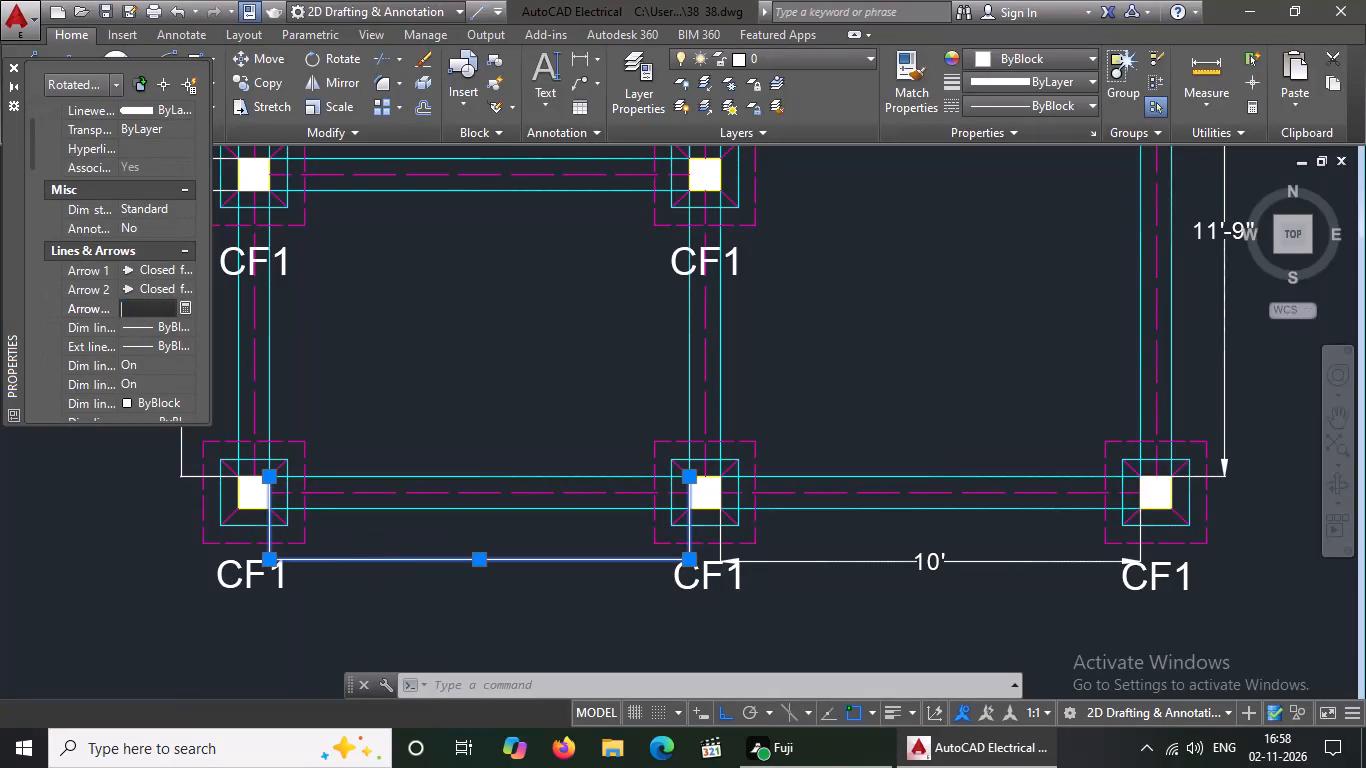
key(5)
key(shift+quotedbl)
key(Return)
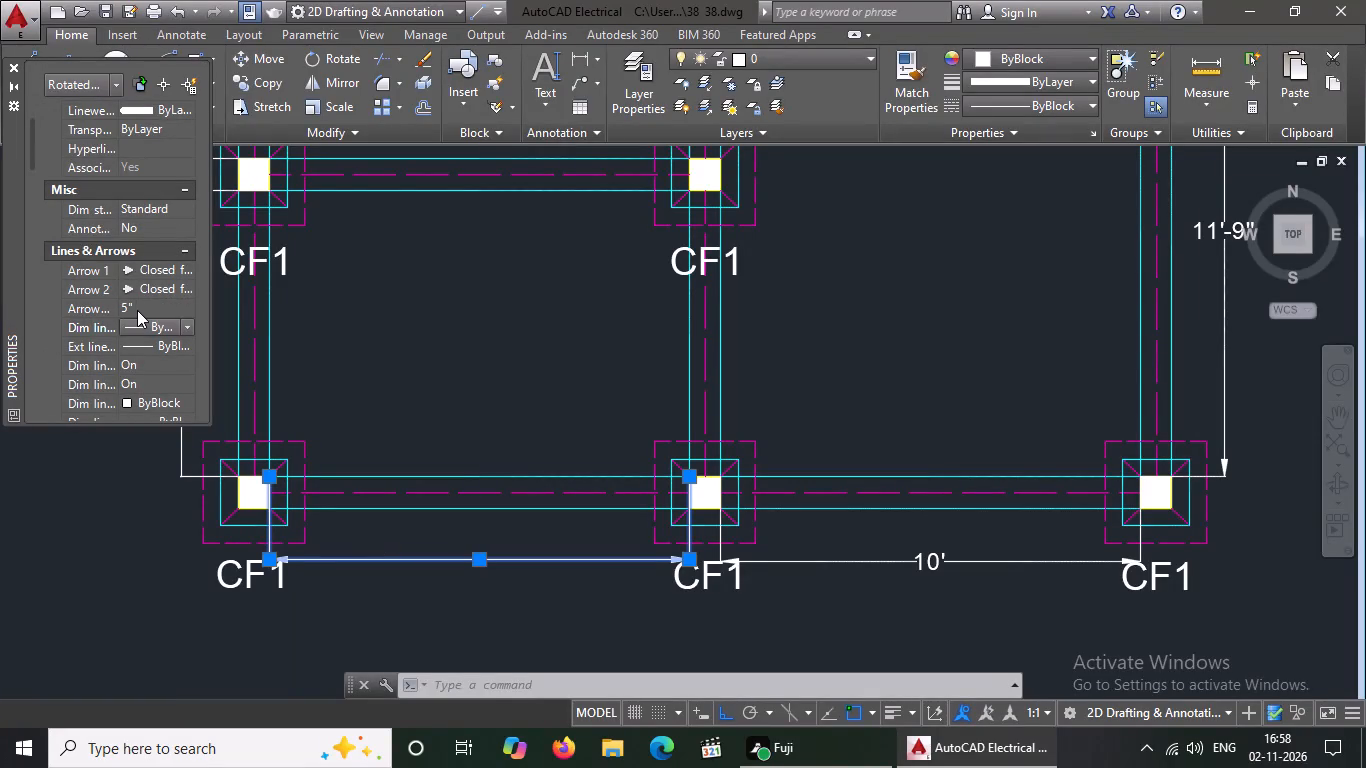
Set the text height to 5" for the horizontal dimension below the plan's bottom left bay, and deselect it.
scroll(138, 310, down, 5)
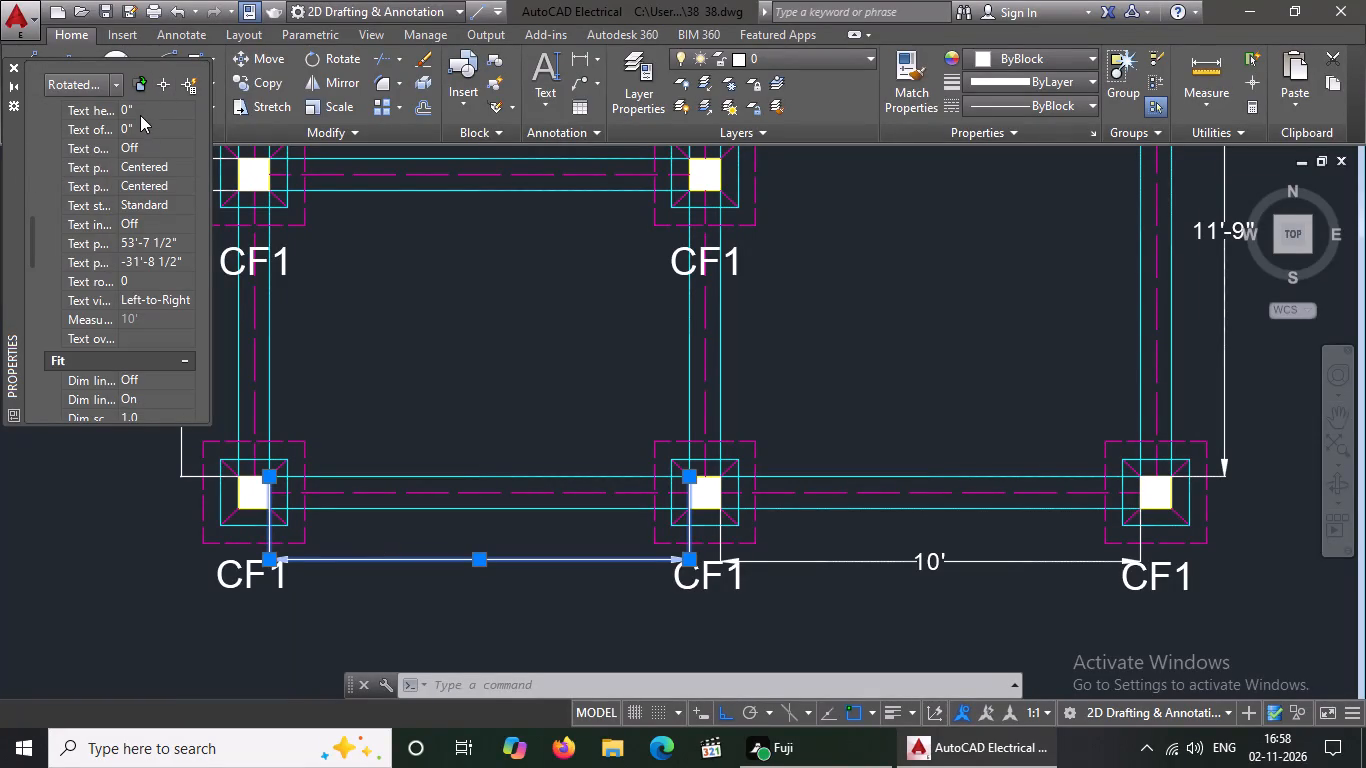
click(140, 112)
key(BackSpace)
key(BackSpace)
key(5)
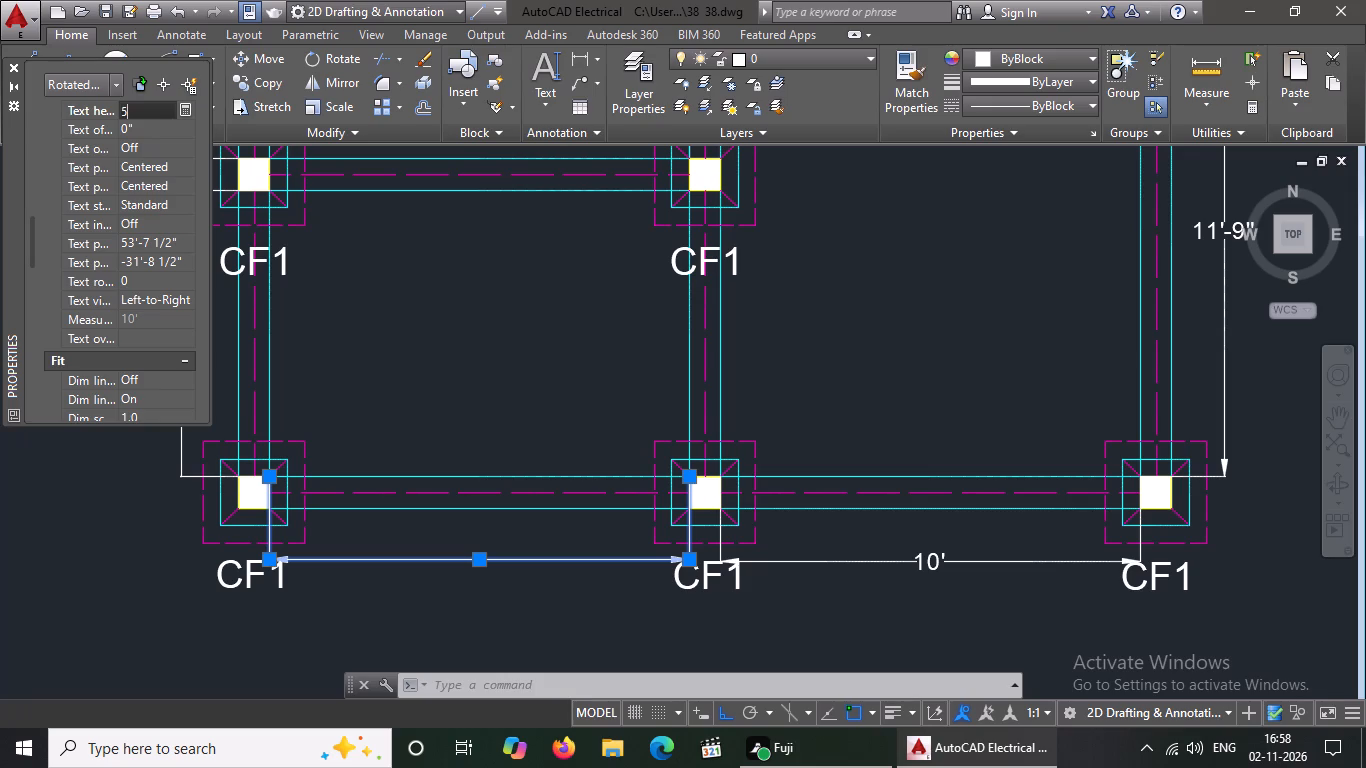
key(shift+quotedbl)
key(Return)
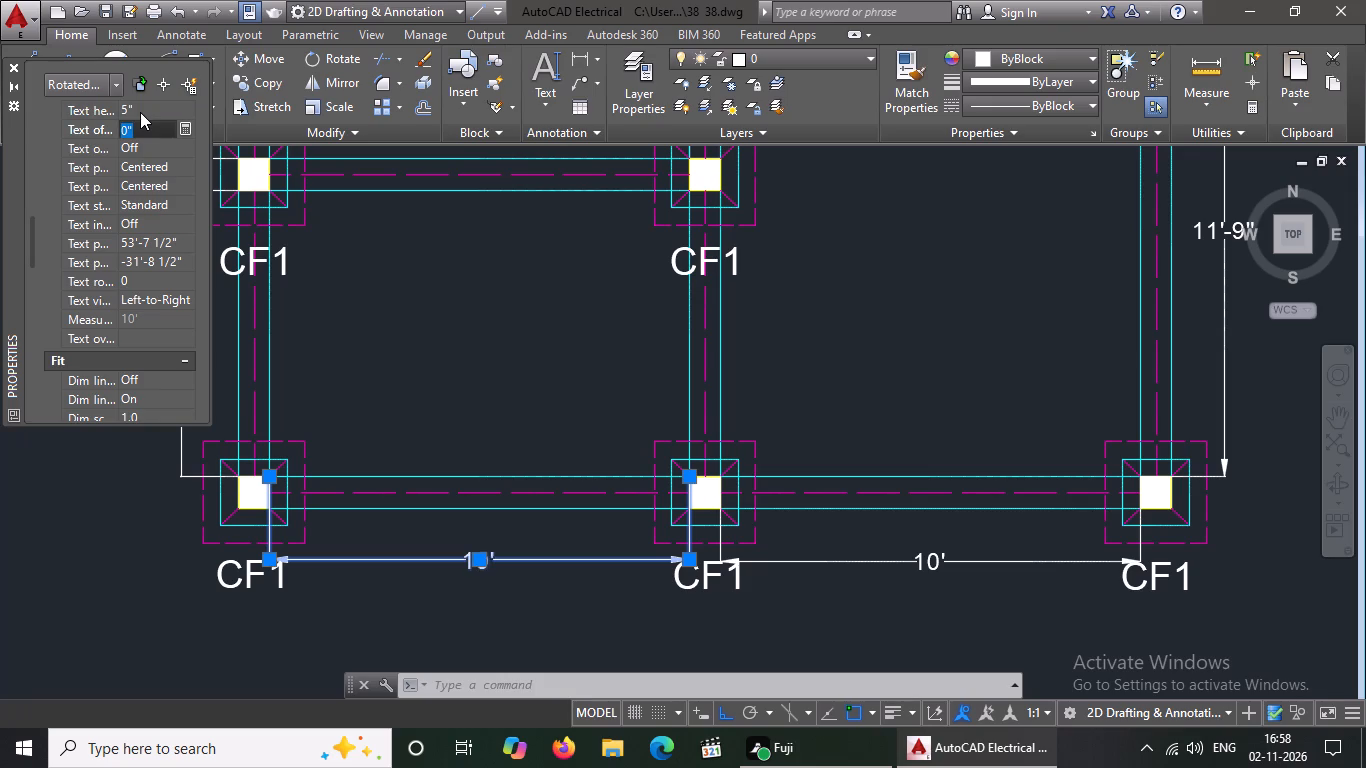
scroll(140, 112, down, 8)
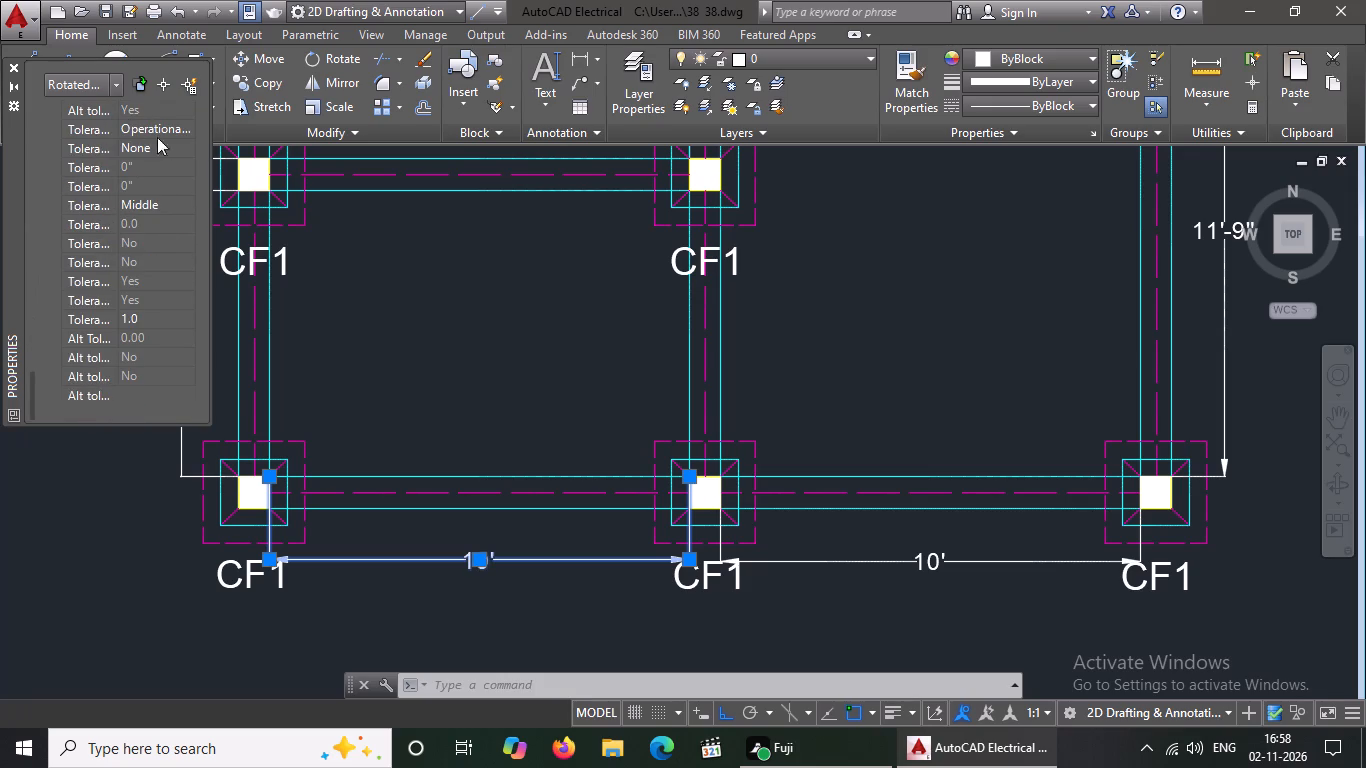
scroll(168, 203, down, 10)
key(Escape)
key(Escape)
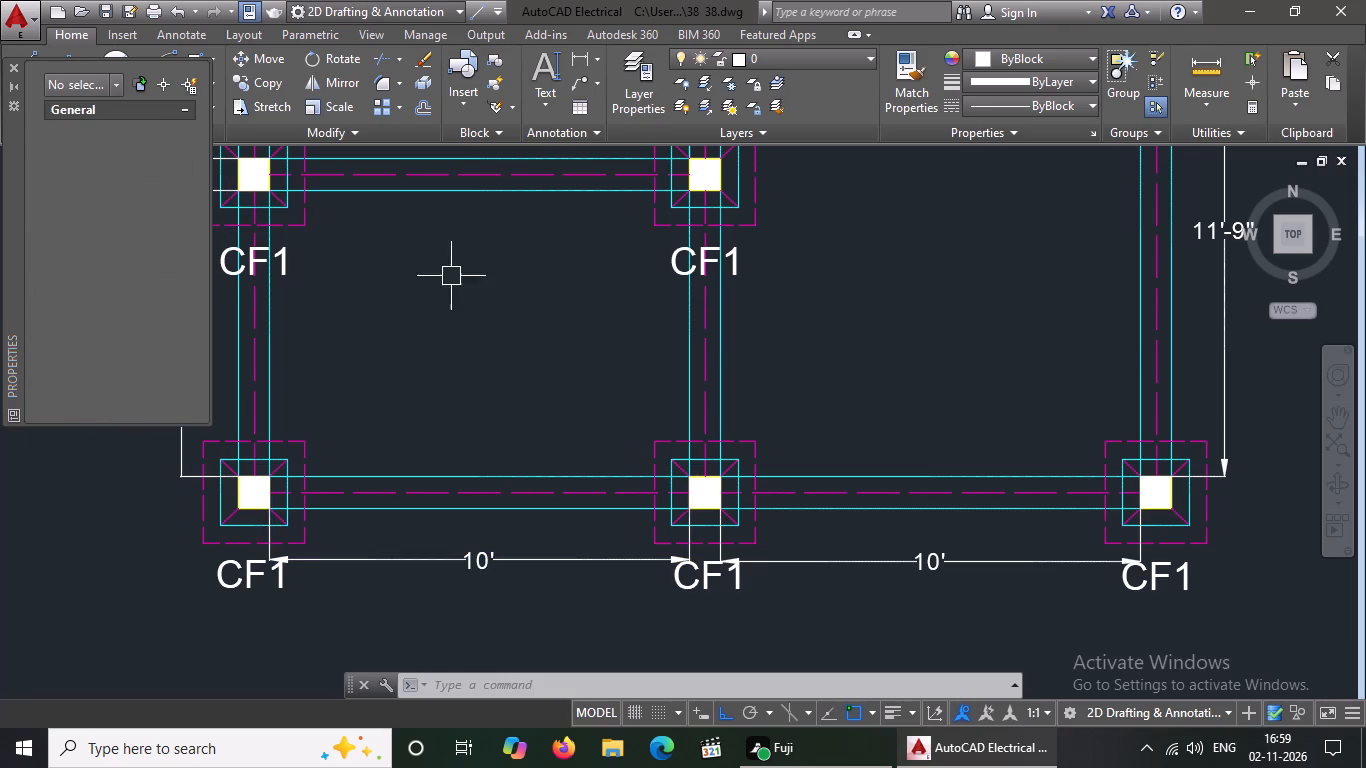
Set the arrow size to 5" for the lowest vertical dimension along the plan's left side.
scroll(416, 443, down, 1)
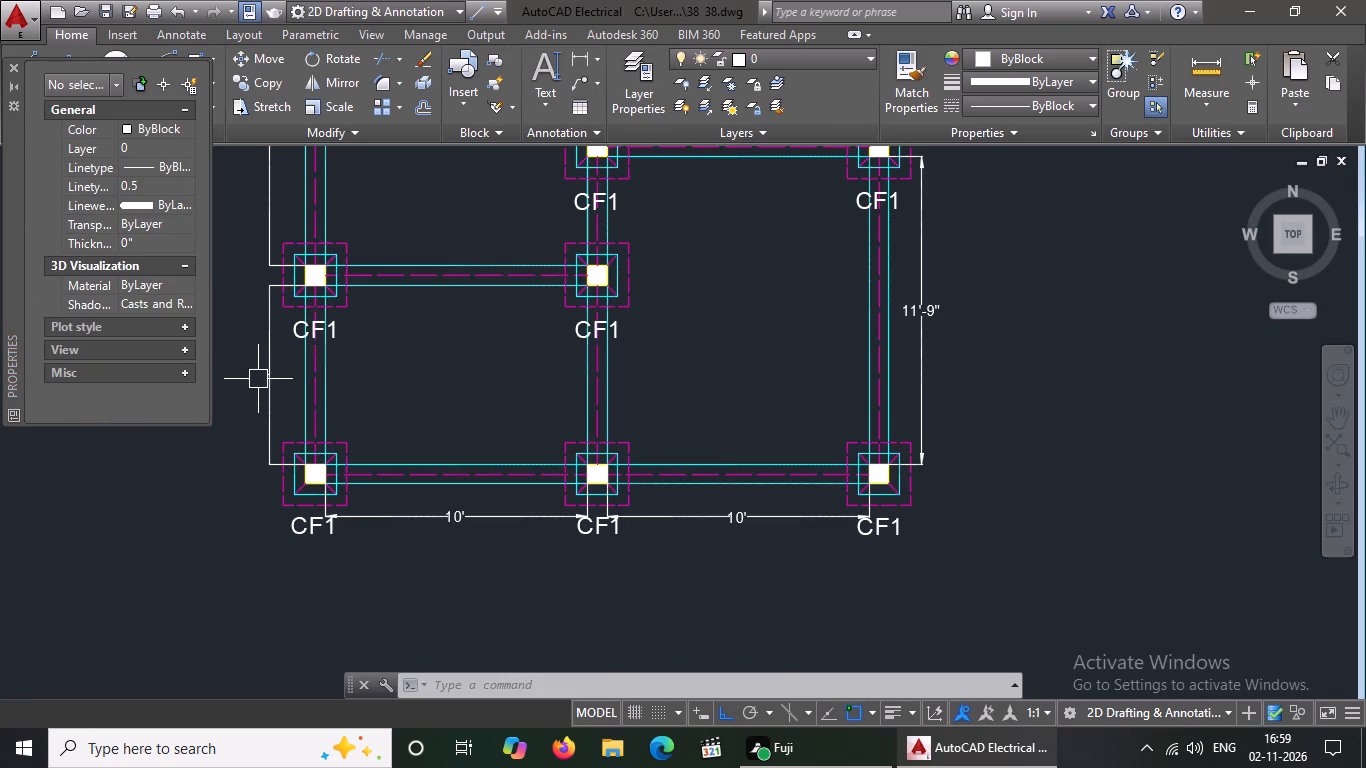
click(259, 377)
click(276, 360)
click(269, 371)
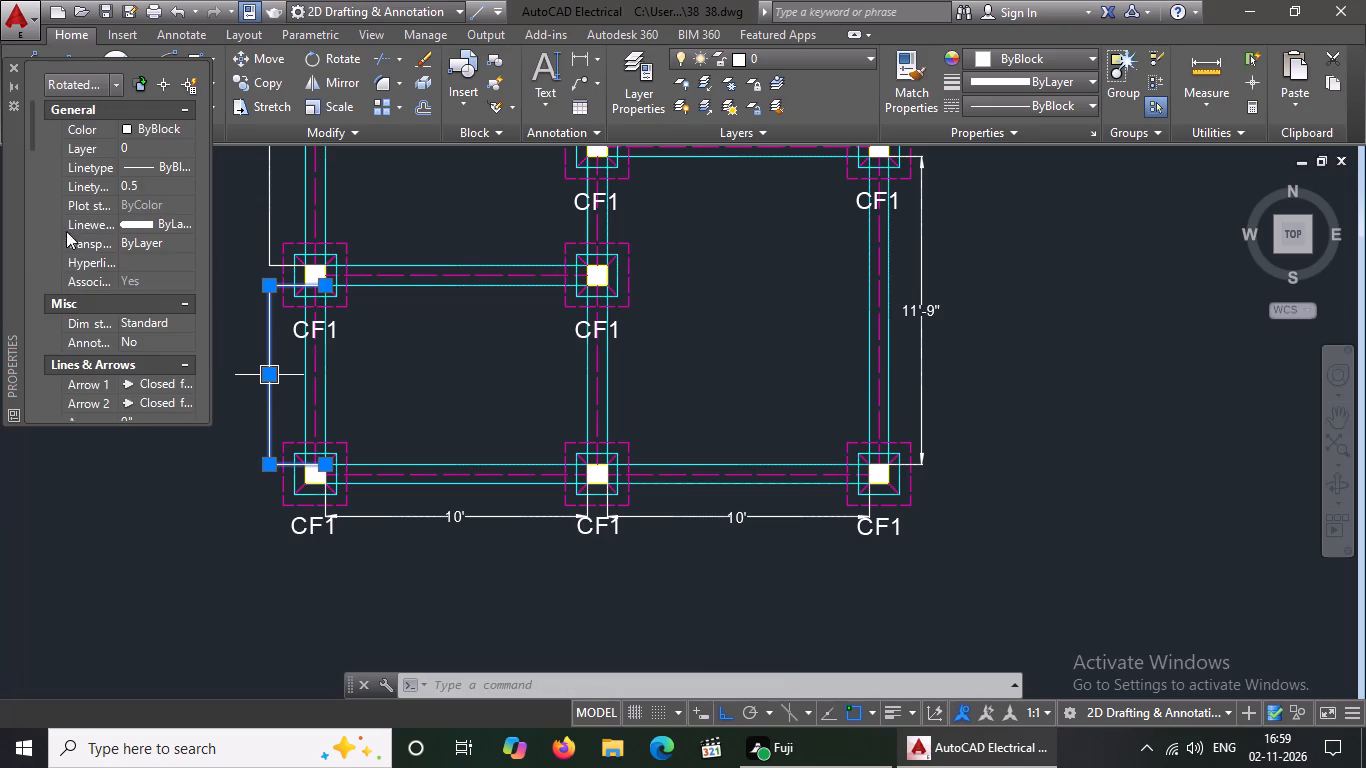
scroll(159, 339, down, 3)
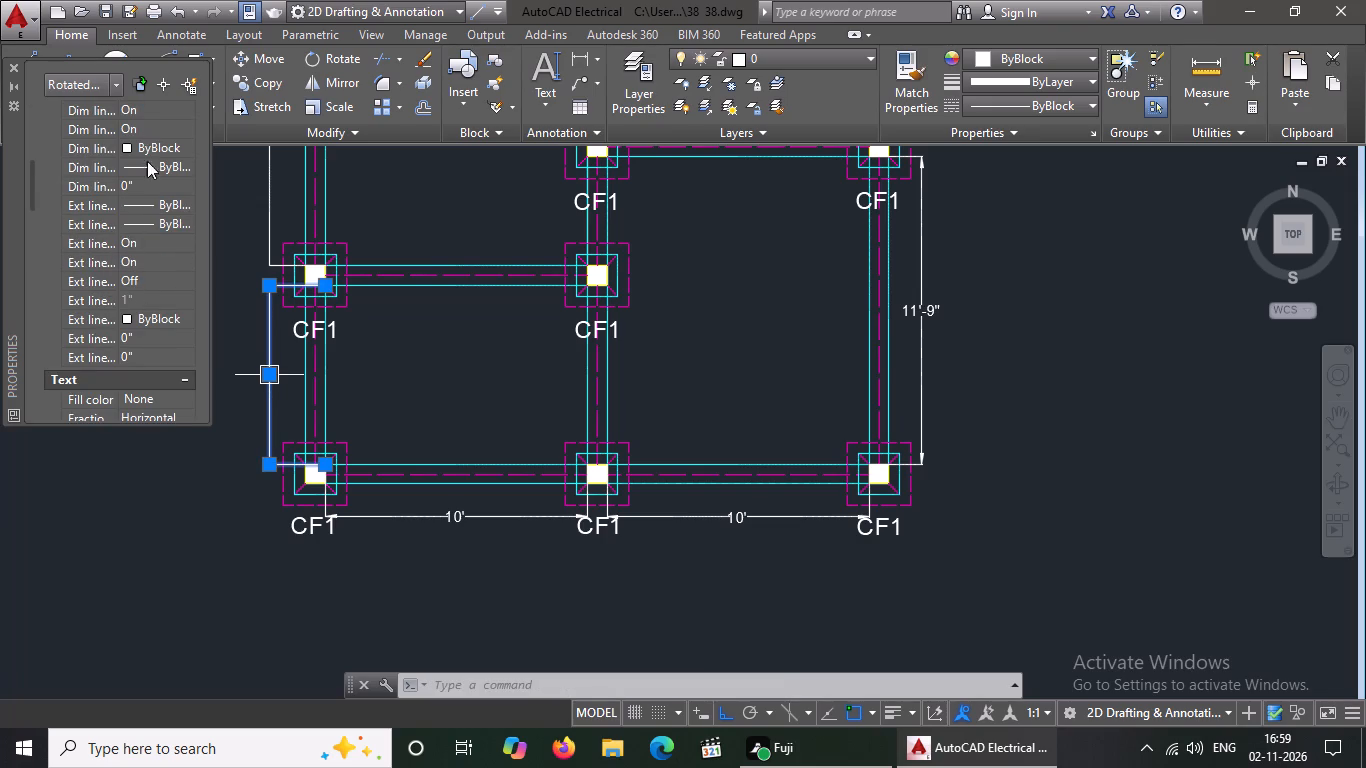
scroll(138, 225, up, 2)
click(146, 285)
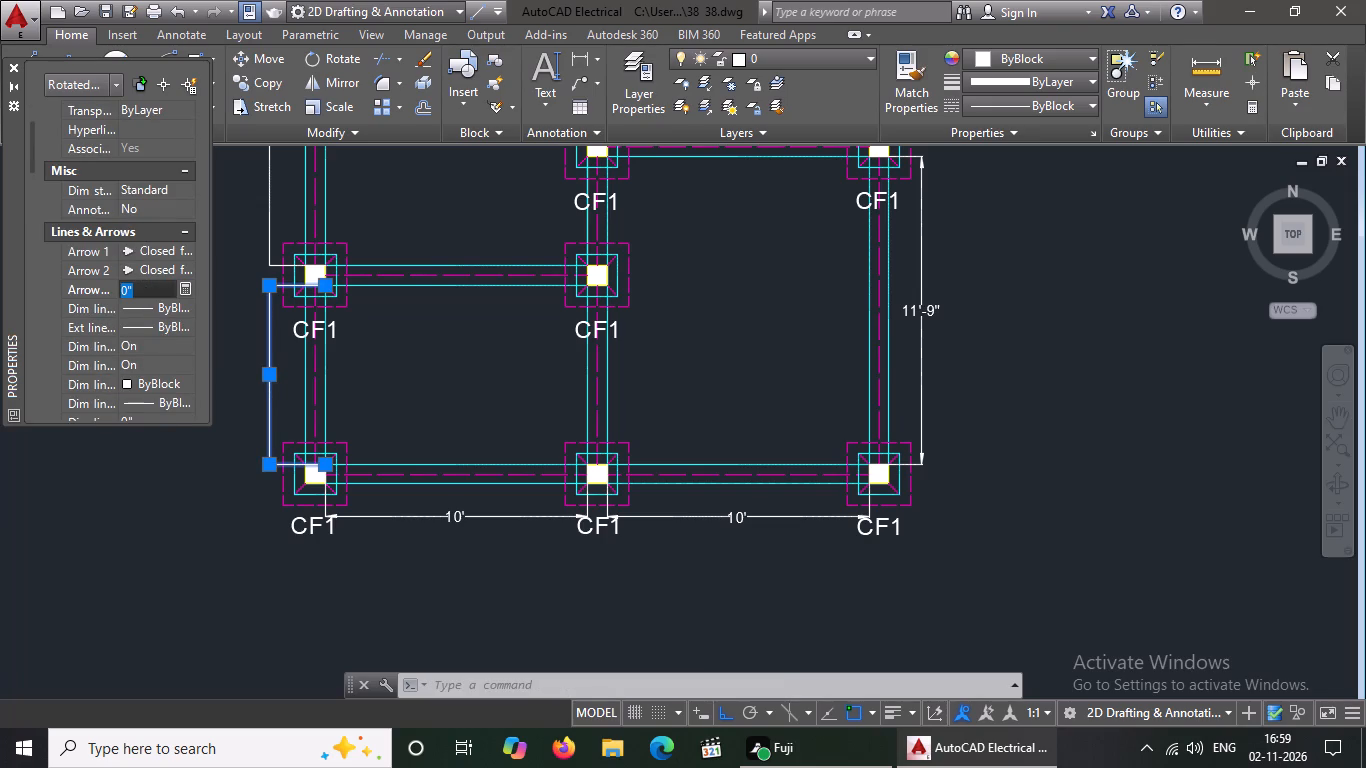
key(BackSpace)
key(BackSpace)
key(5)
key(shift+quotedbl)
key(Return)
Set the text height to 5" for the lowest vertical dimension along the plan's left side.
scroll(146, 286, down, 3)
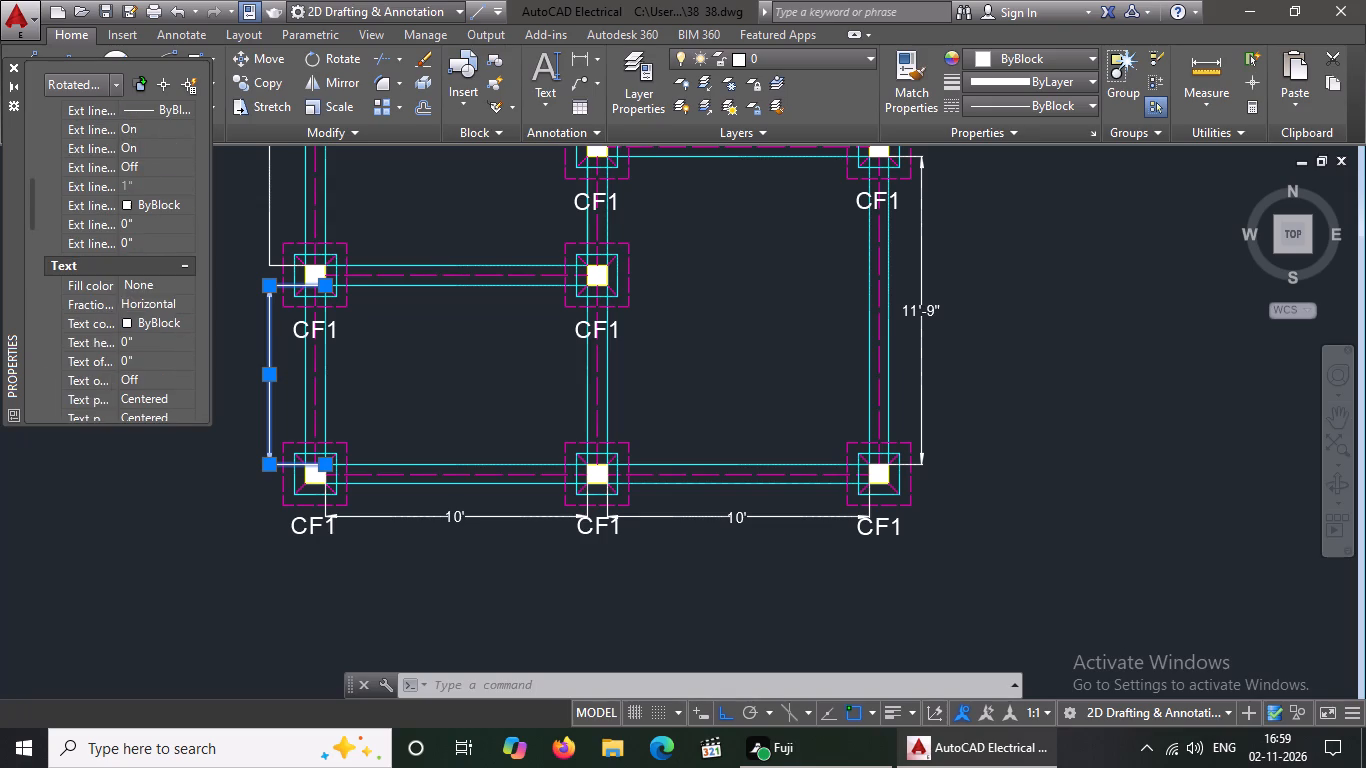
click(141, 341)
key(BackSpace)
key(BackSpace)
key(5)
key(shift+quotedbl)
key(Return)
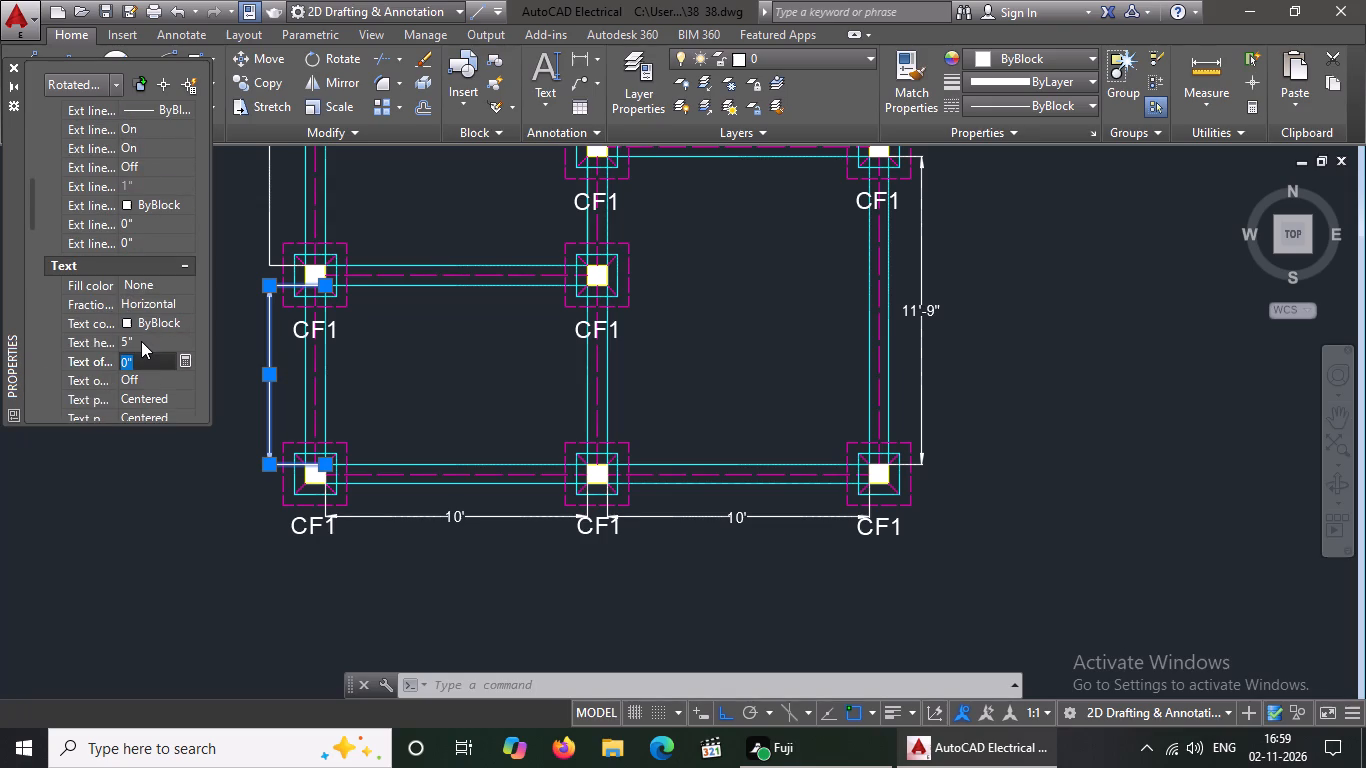
key(Escape)
scroll(161, 333, down, 10)
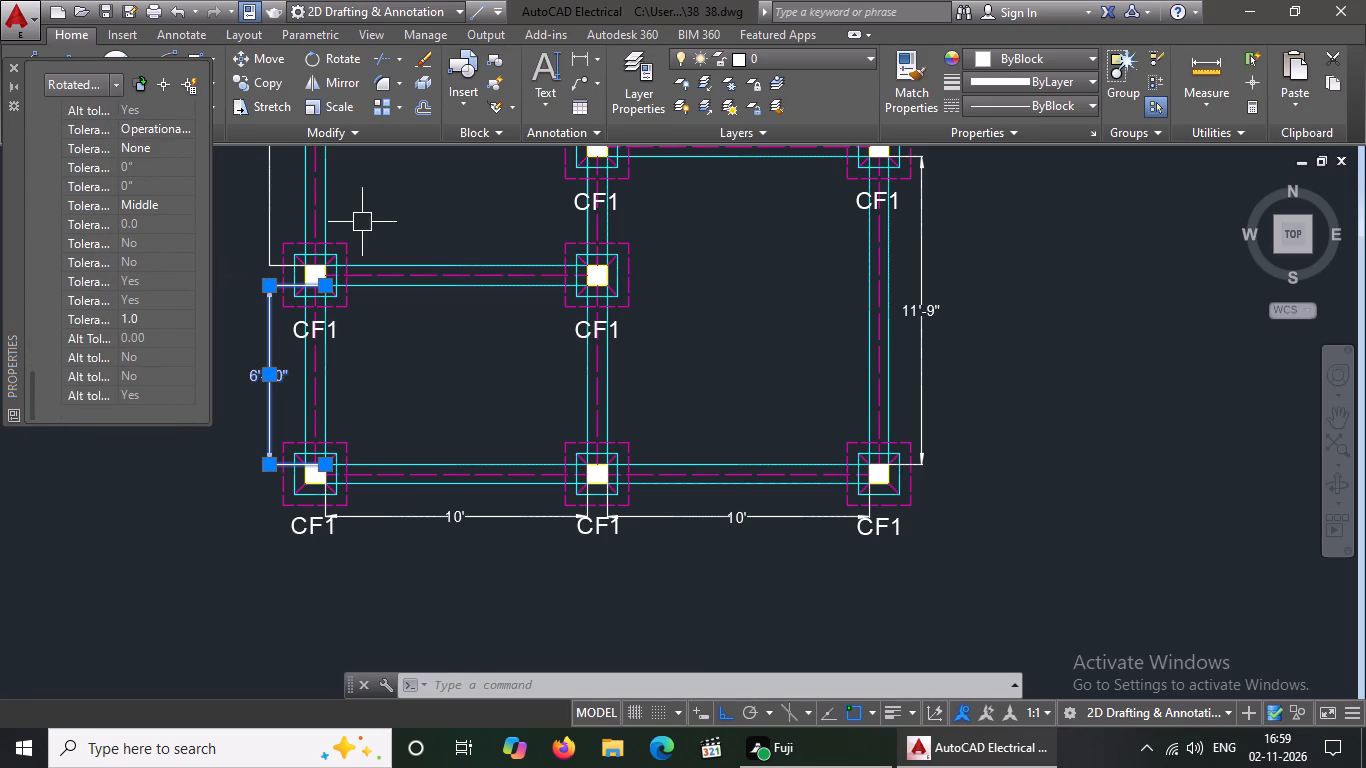
Set the arrow size to 5" for the second vertical dimension from the bottom along the foundation plan's left side.
key(Escape)
scroll(341, 300, down, 2)
scroll(313, 246, up, 2)
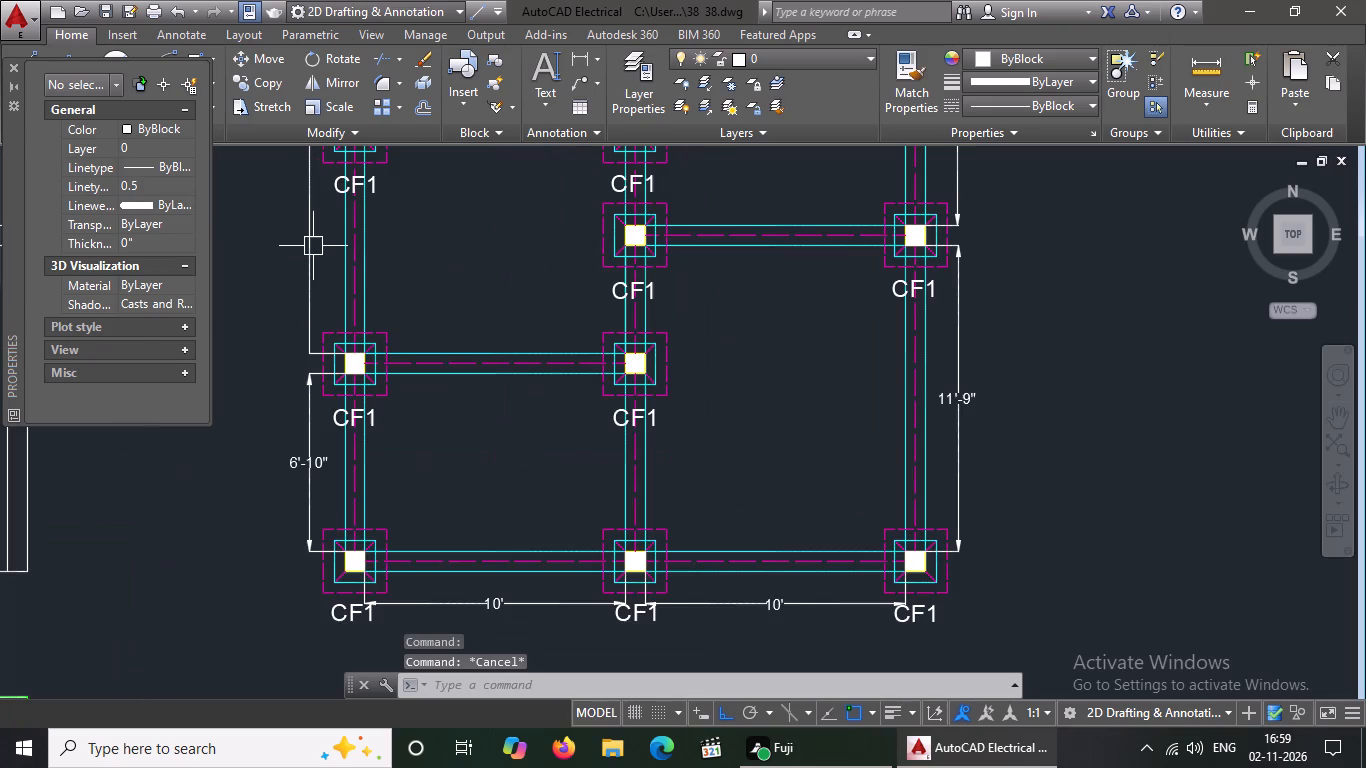
click(313, 246)
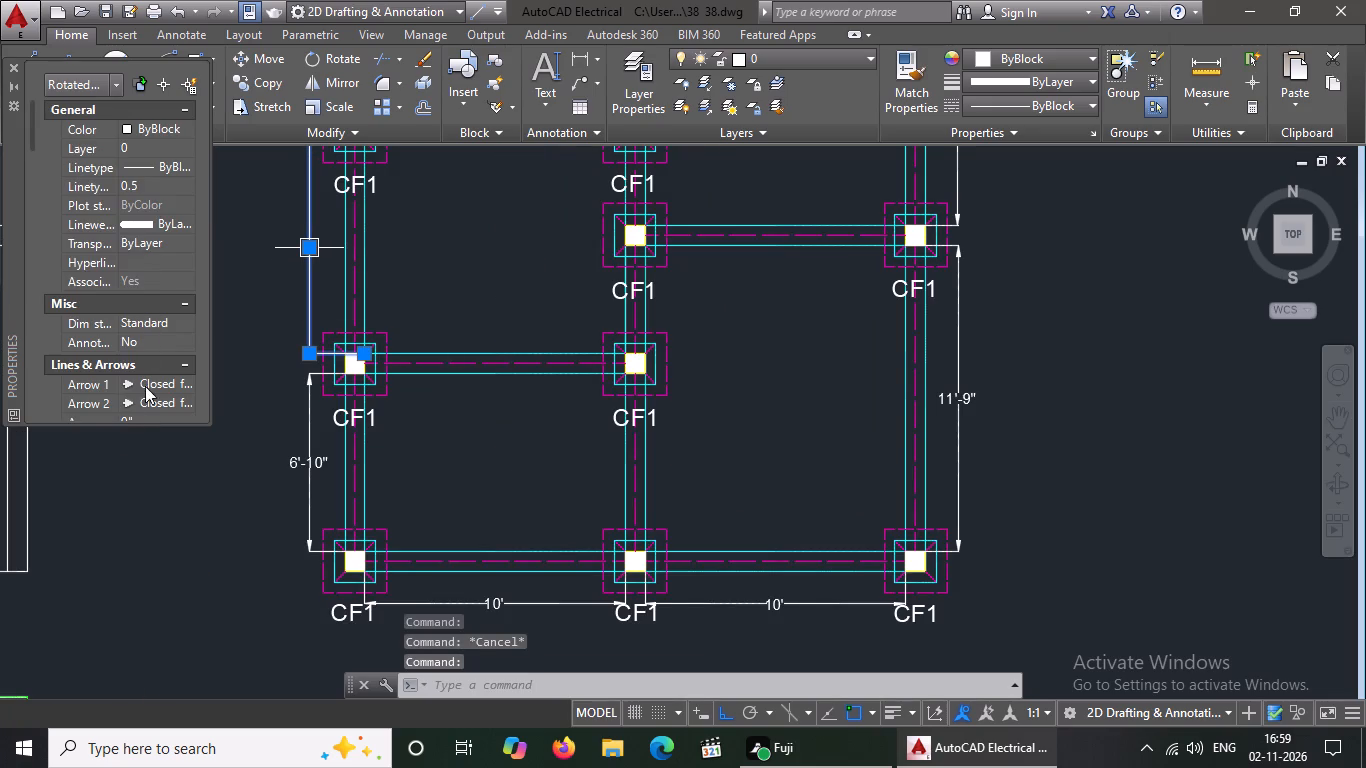
scroll(110, 231, down, 2)
click(148, 187)
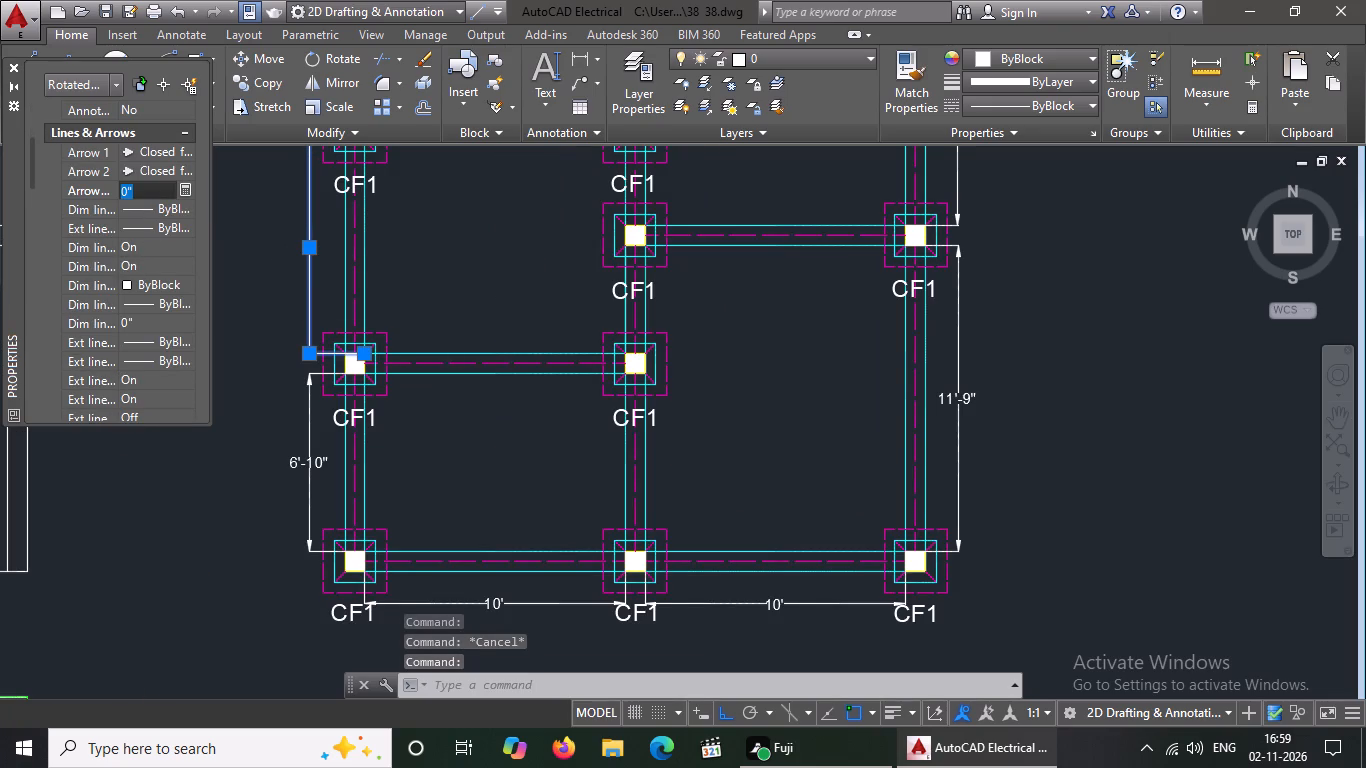
key(BackSpace)
key(BackSpace)
key(BackSpace)
key(5)
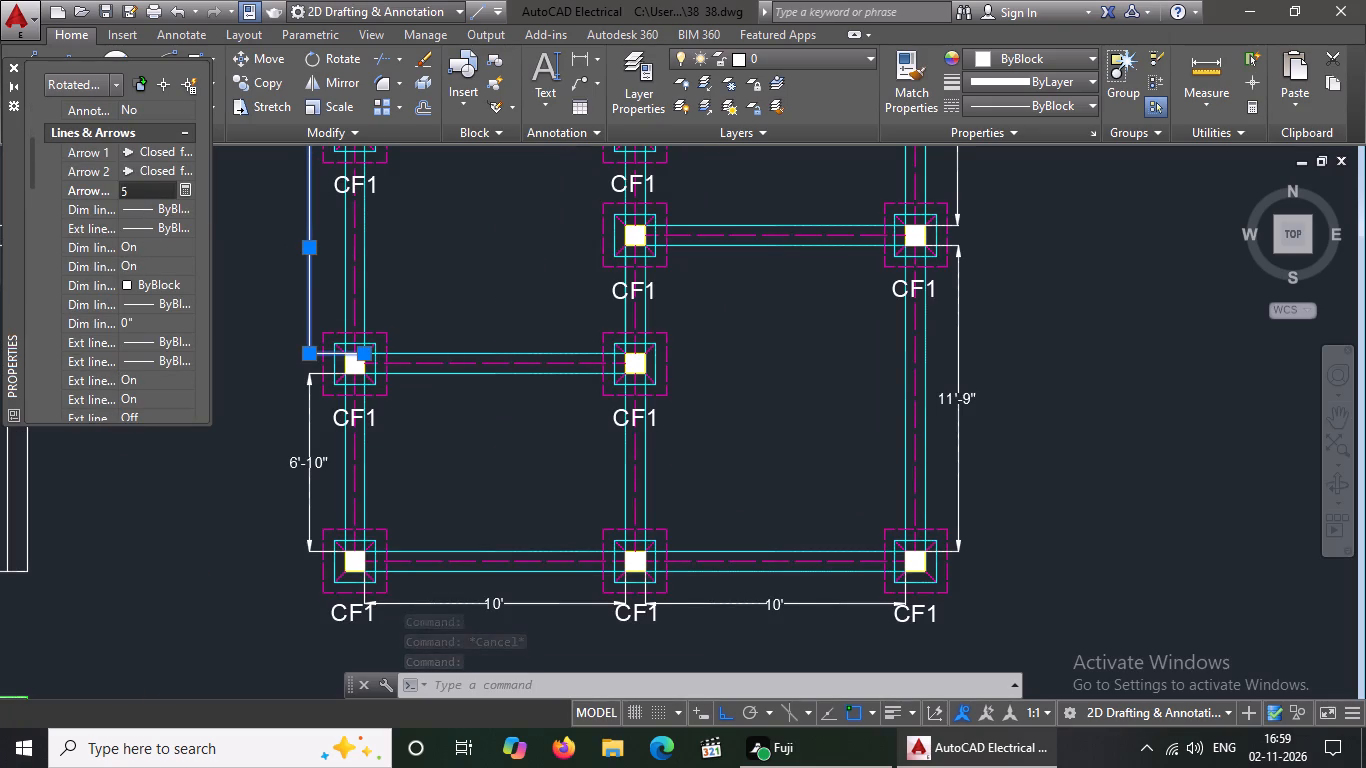
key(shift+quotedbl)
key(Return)
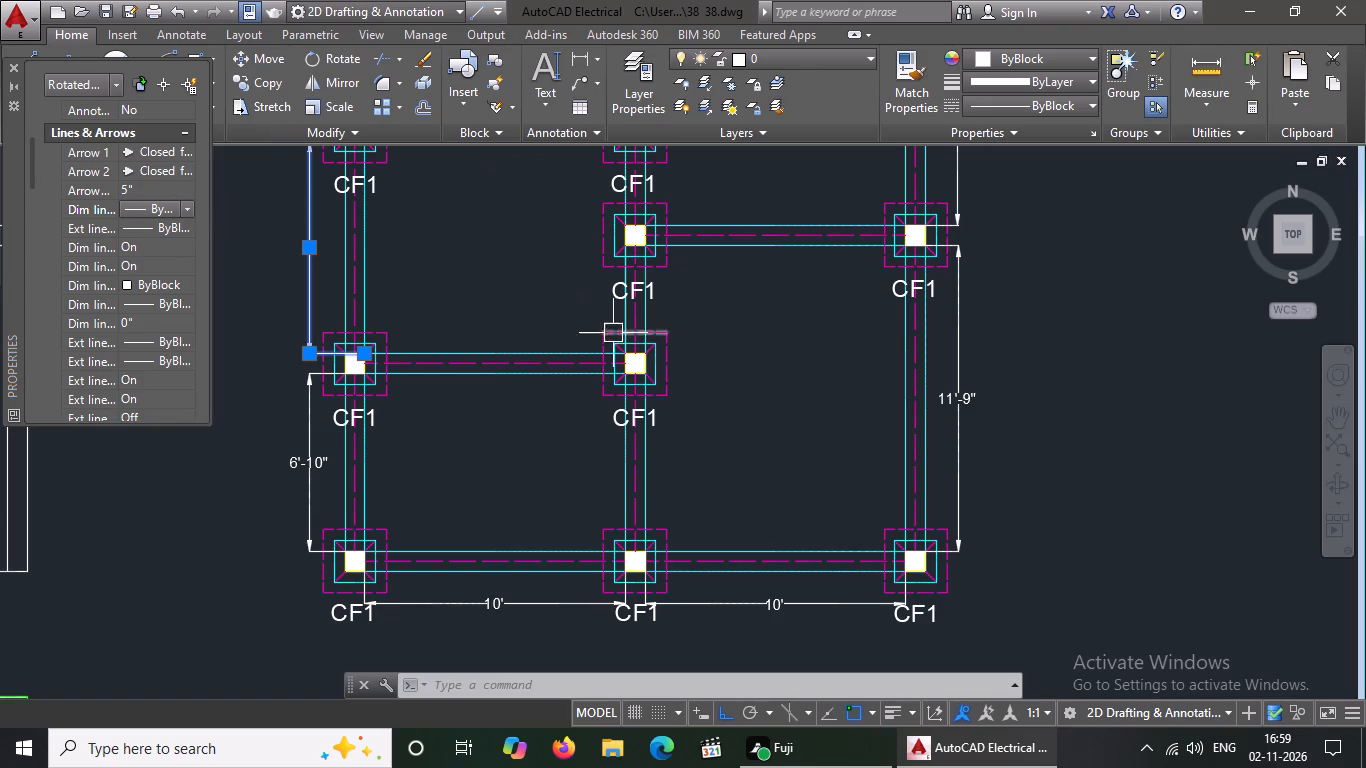
Set the text height to 5" for the second-lowest vertical dimension along the plan's left side, and deselect it.
scroll(134, 248, down, 1)
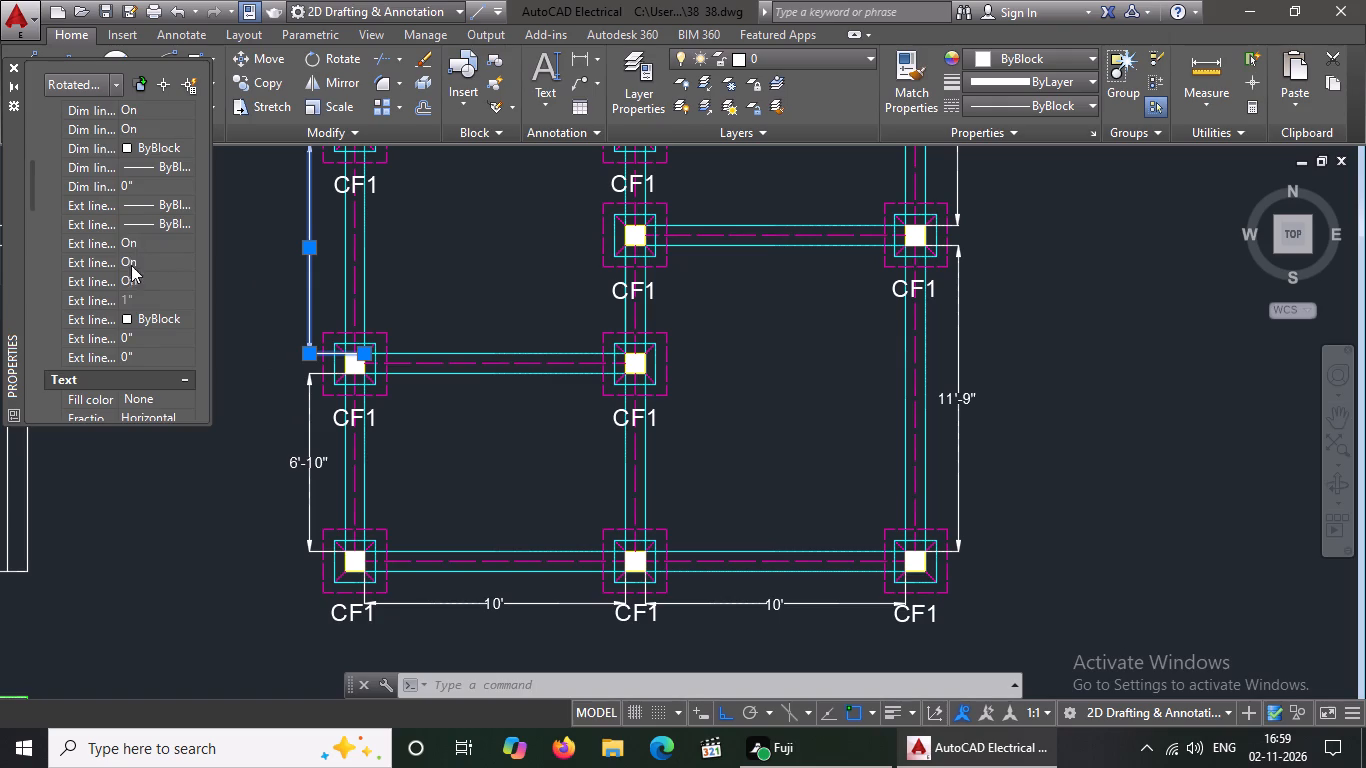
scroll(109, 336, down, 2)
click(155, 223)
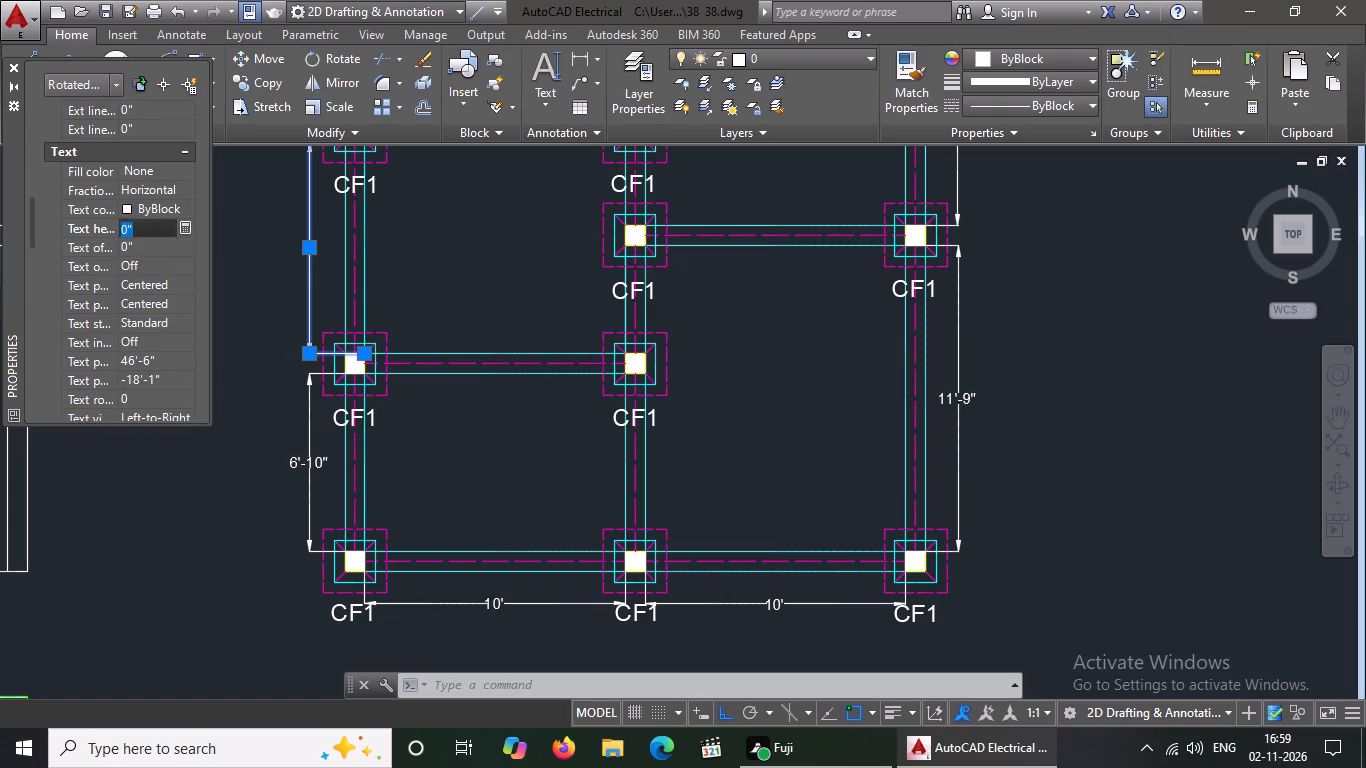
key(BackSpace)
key(BackSpace)
text(5")
key(Return)
scroll(155, 223, down, 14)
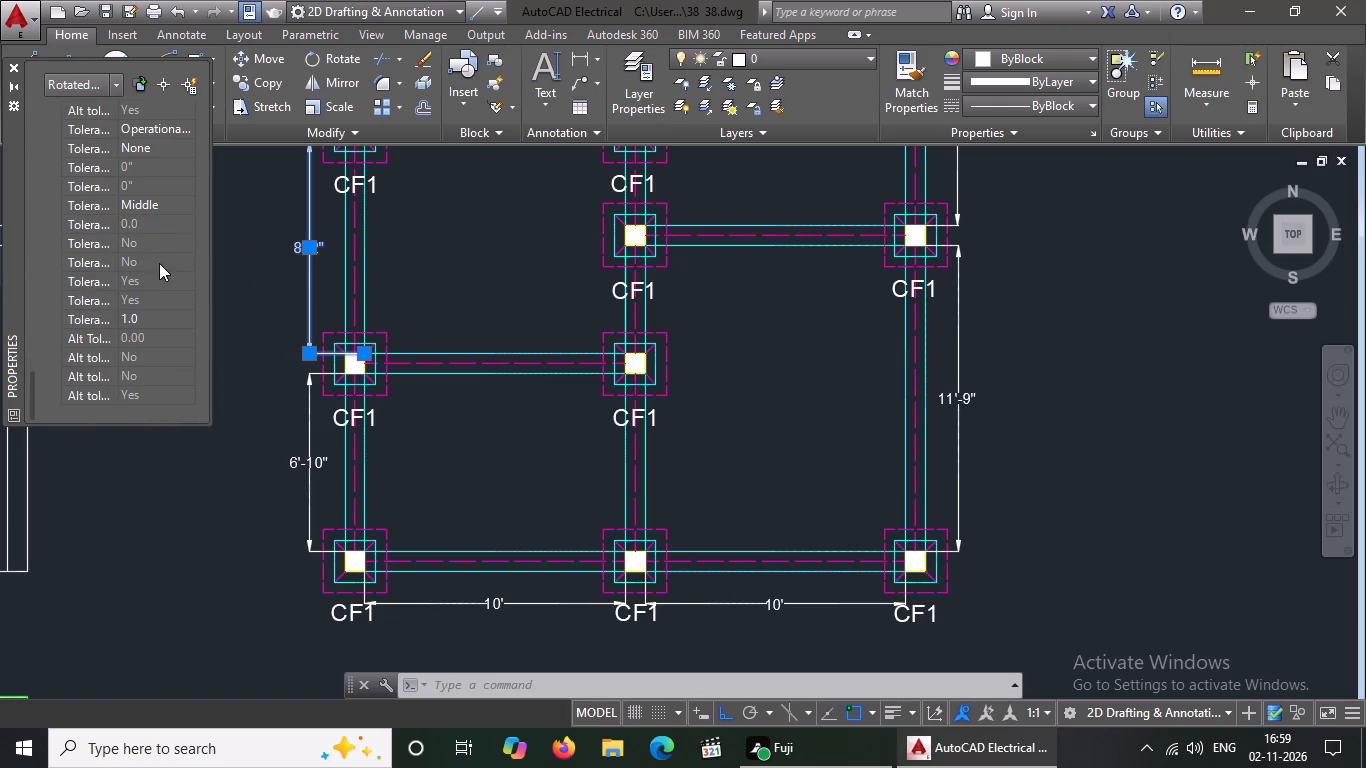
scroll(159, 263, down, 1)
key(Escape)
Set the arrow size to 5" for the third vertical dimension from the bottom along the plan's left side.
scroll(399, 334, down, 2)
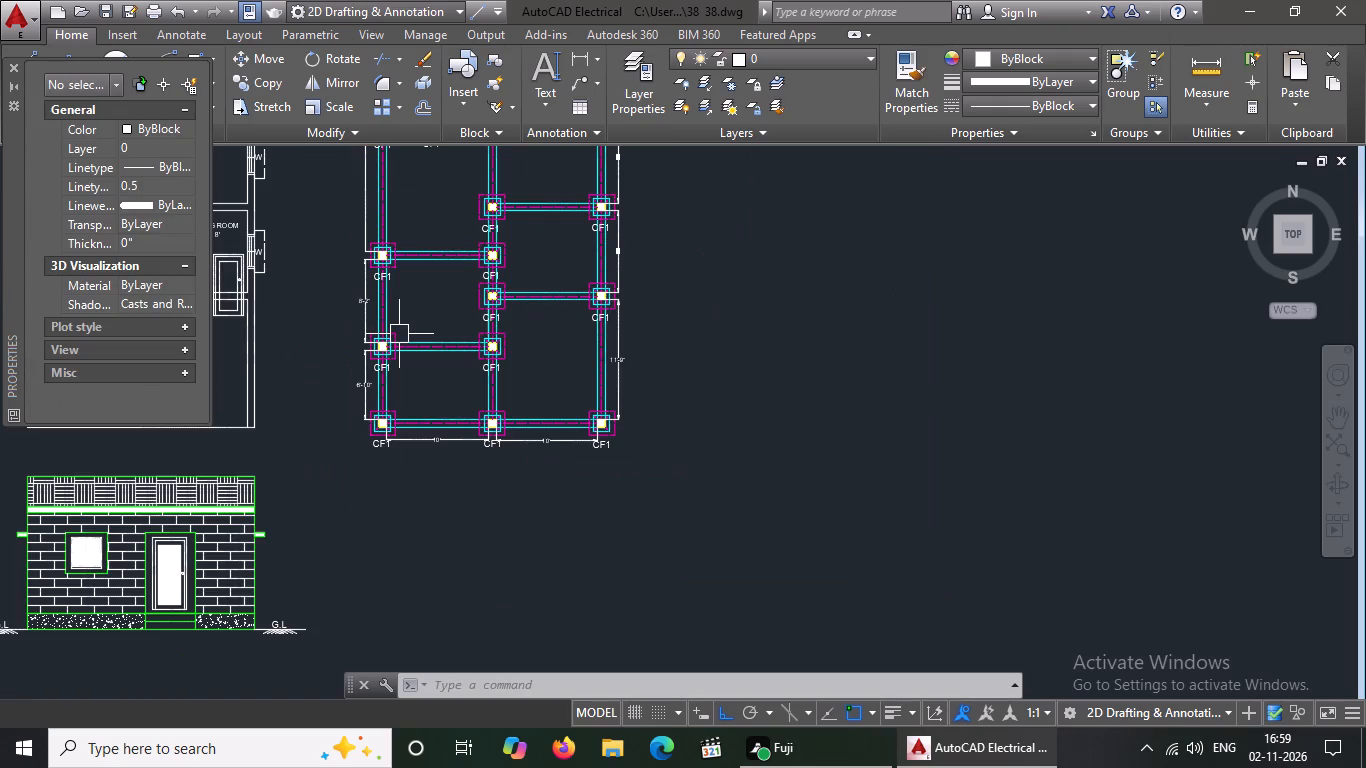
middle_drag(394, 333, 397, 484)
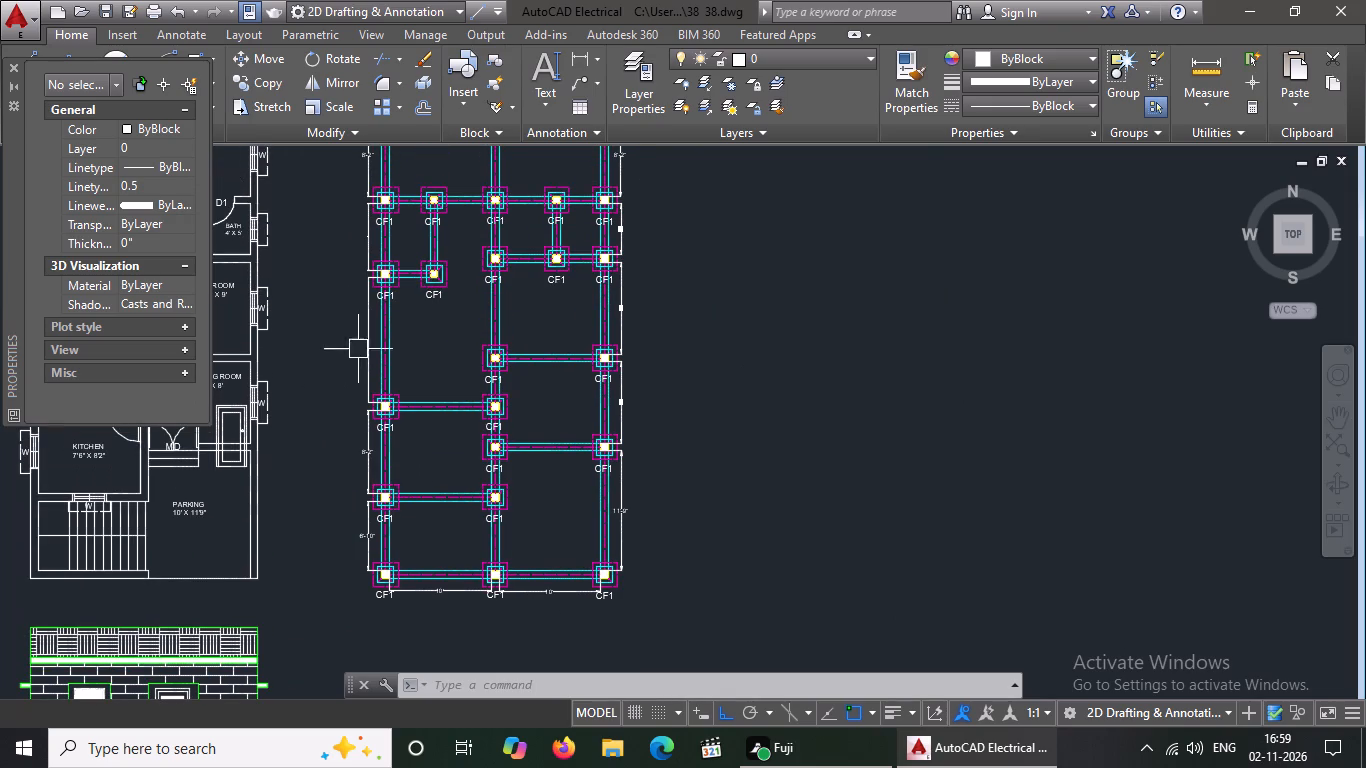
click(366, 334)
scroll(154, 285, down, 2)
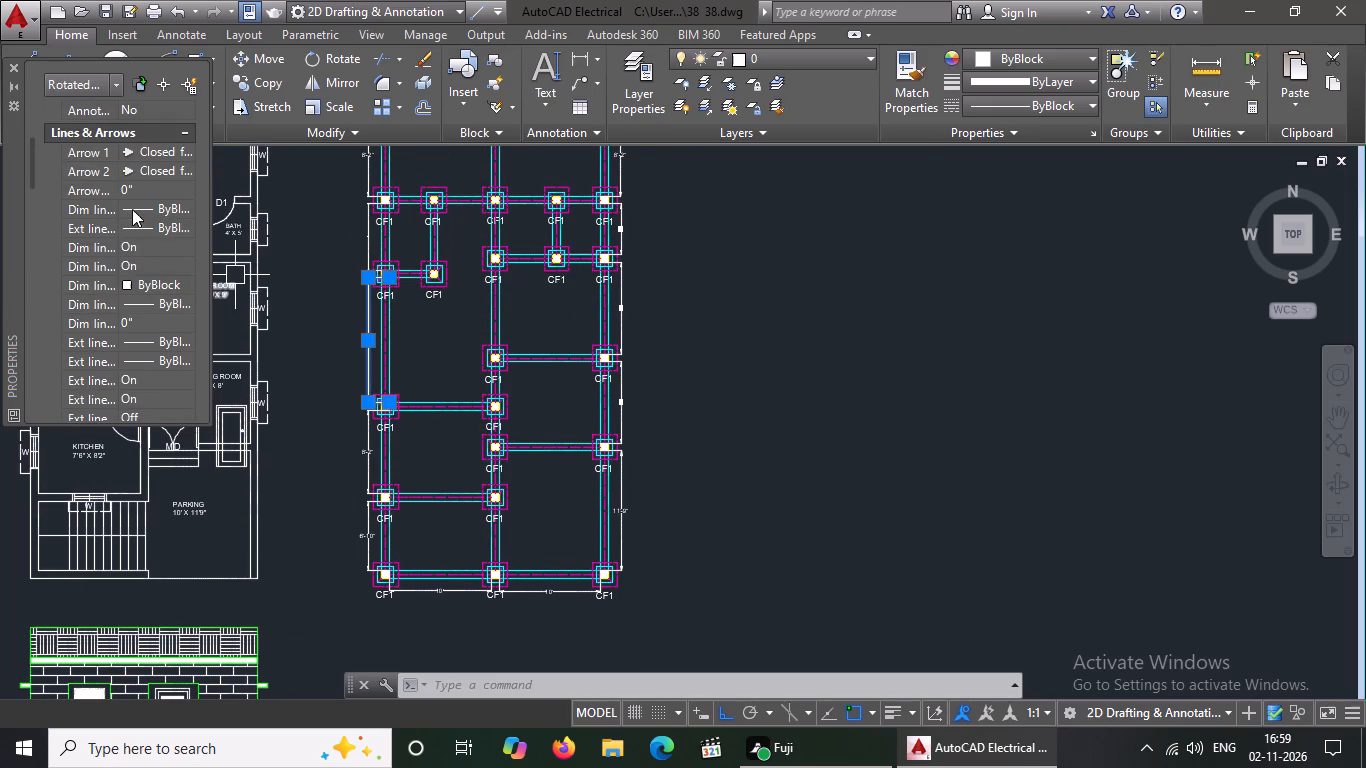
click(148, 189)
key(BackSpace)
key(BackSpace)
key(5)
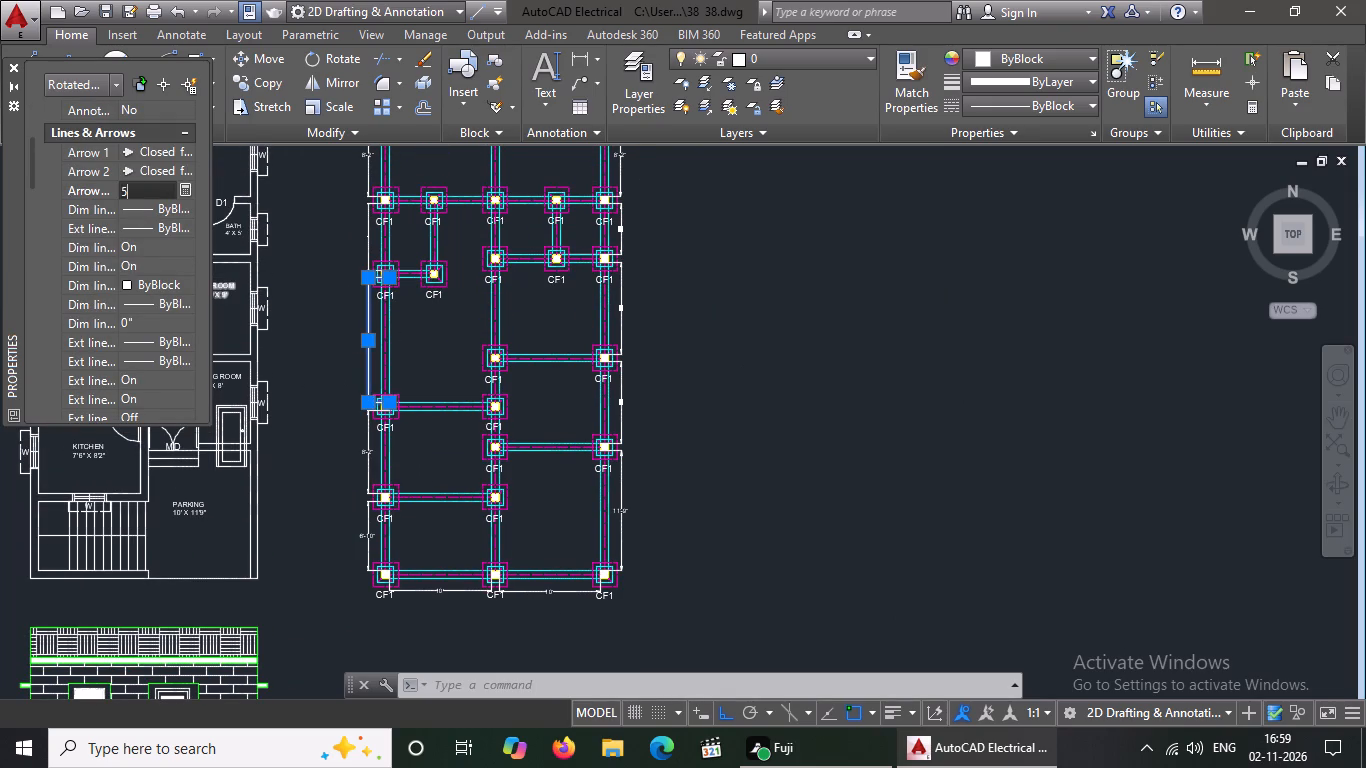
key(shift+quotedbl)
key(Return)
Set the text height to 5" for the third vertical dimension from the bottom on the plan's left side, and deselect it.
scroll(148, 196, down, 3)
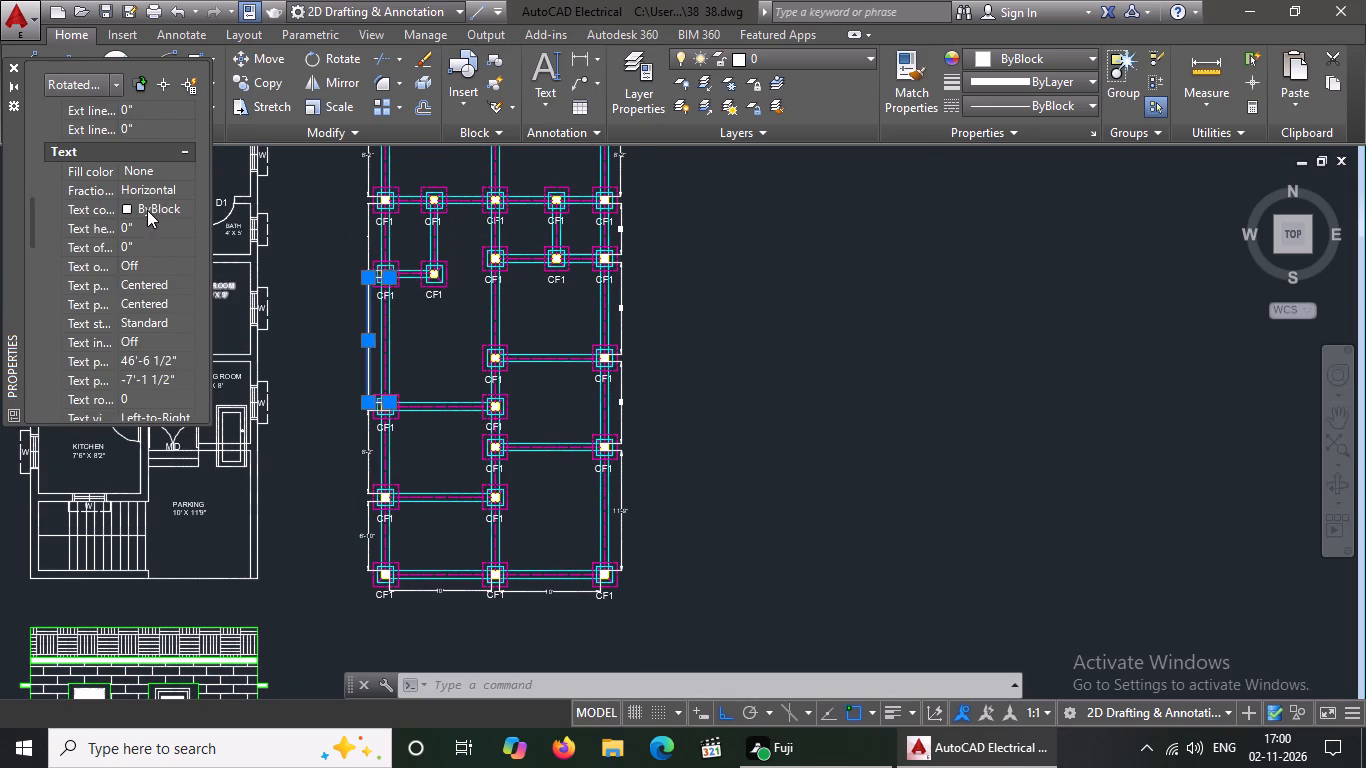
click(141, 223)
key(BackSpace)
key(BackSpace)
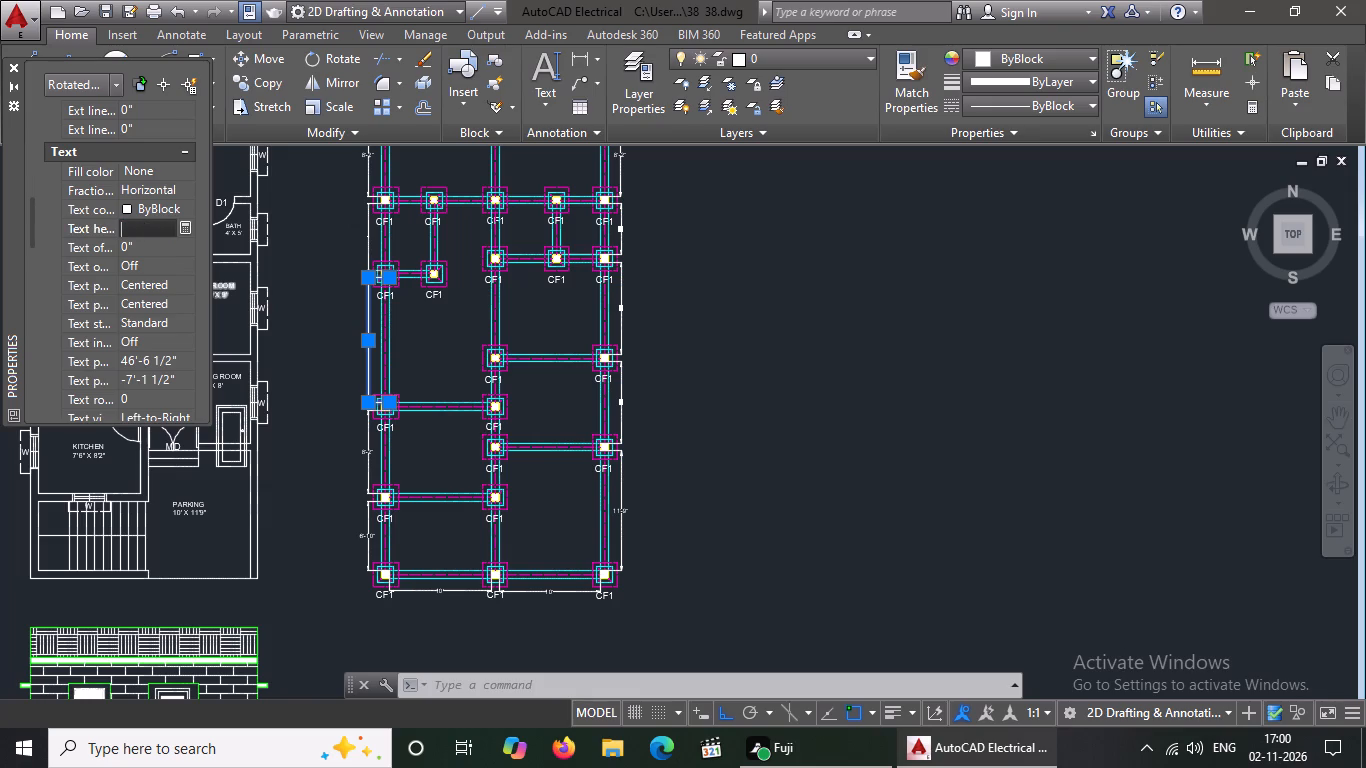
text(5")
key(Return)
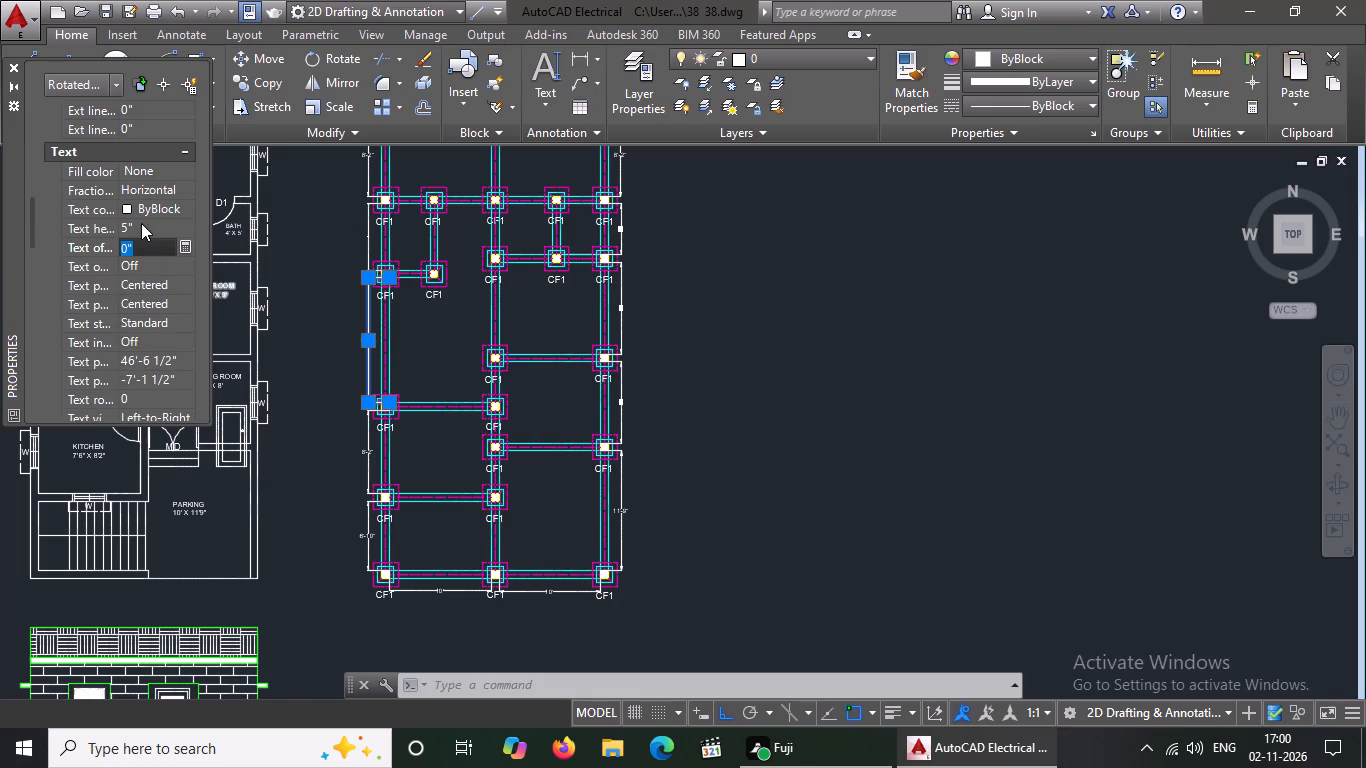
scroll(159, 225, down, 16)
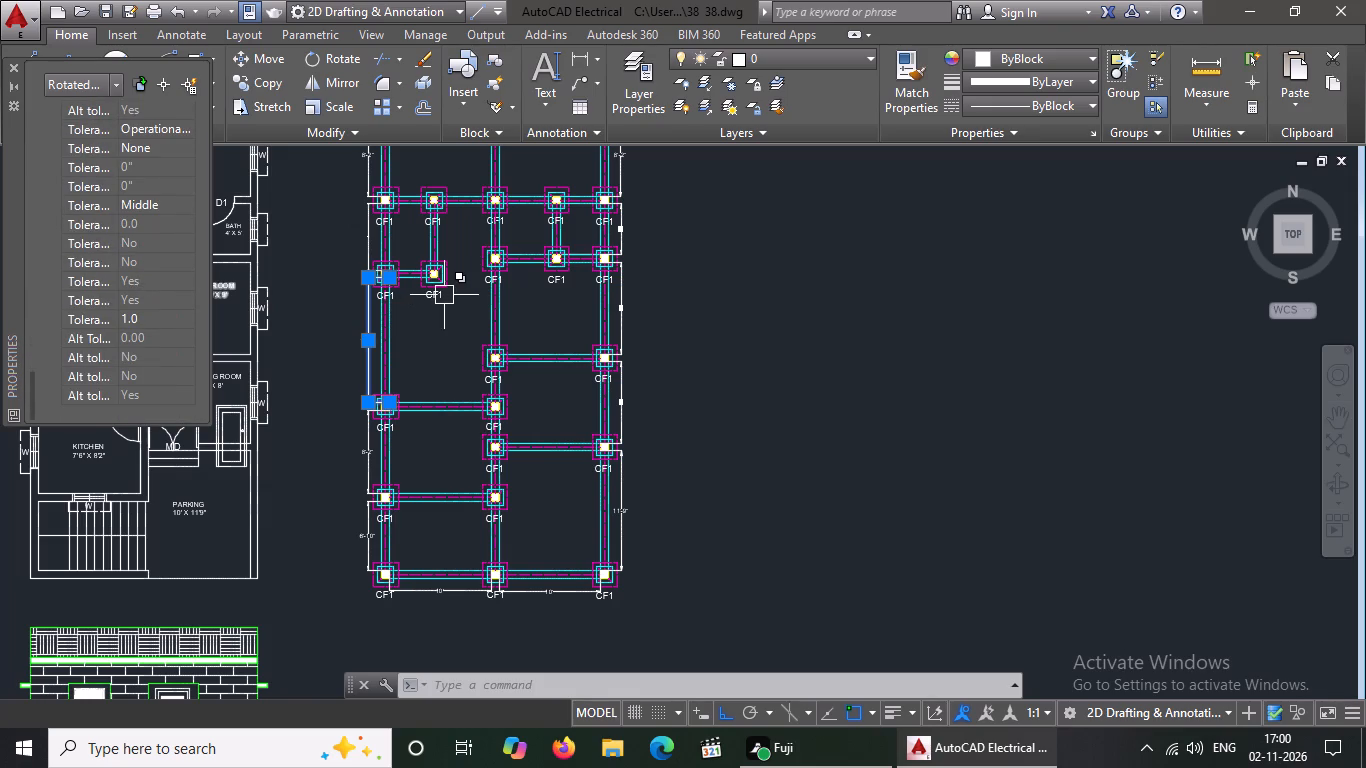
key(Escape)
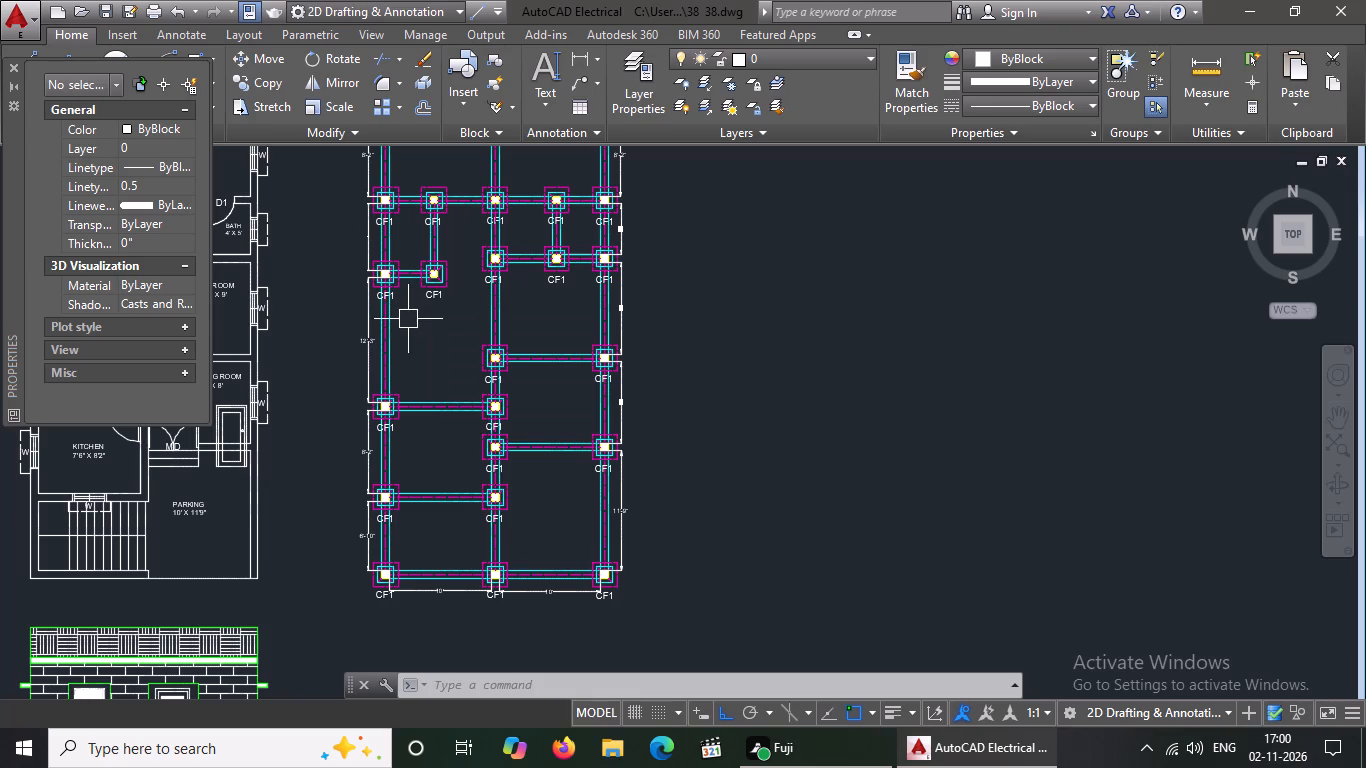
Set the arrow size to 5" for the fourth vertical dimension from the bottom along the plan's left side.
scroll(380, 232, up, 3)
click(317, 241)
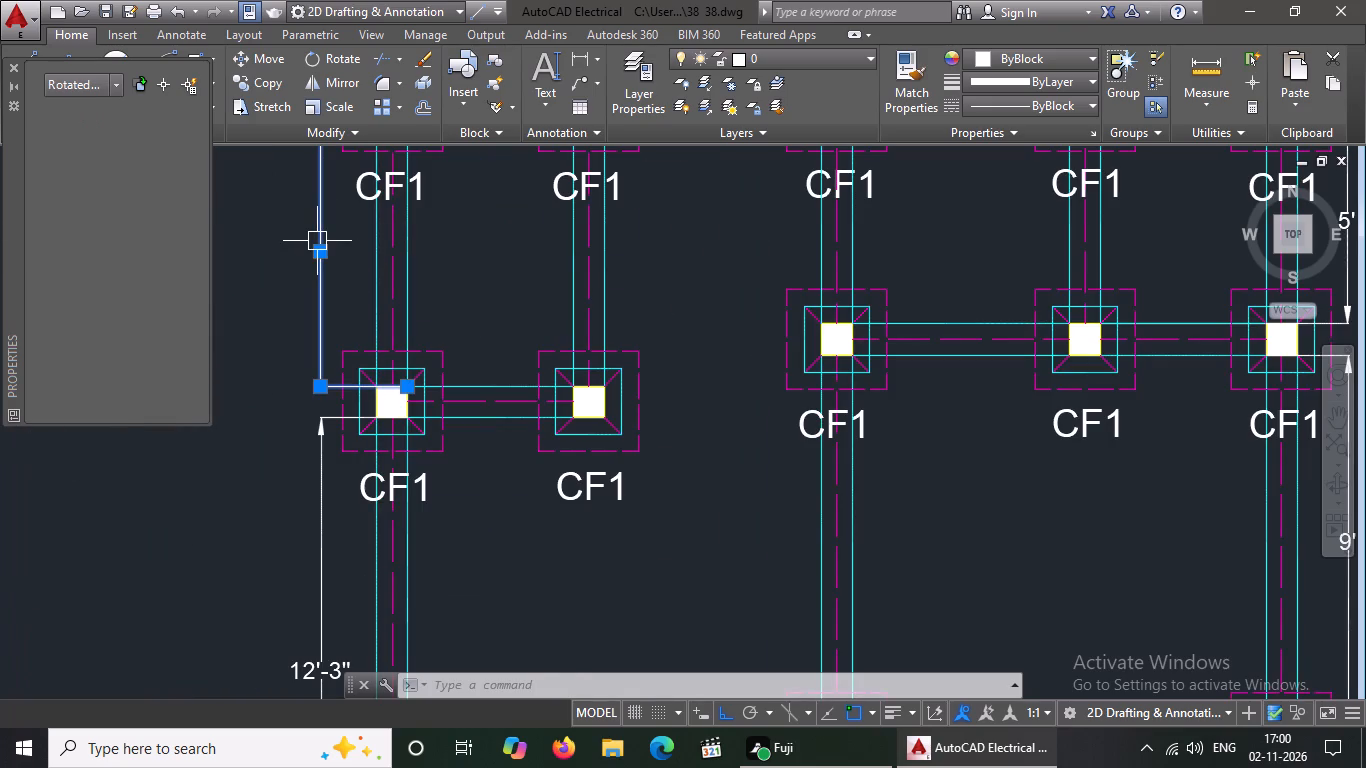
scroll(125, 245, down, 1)
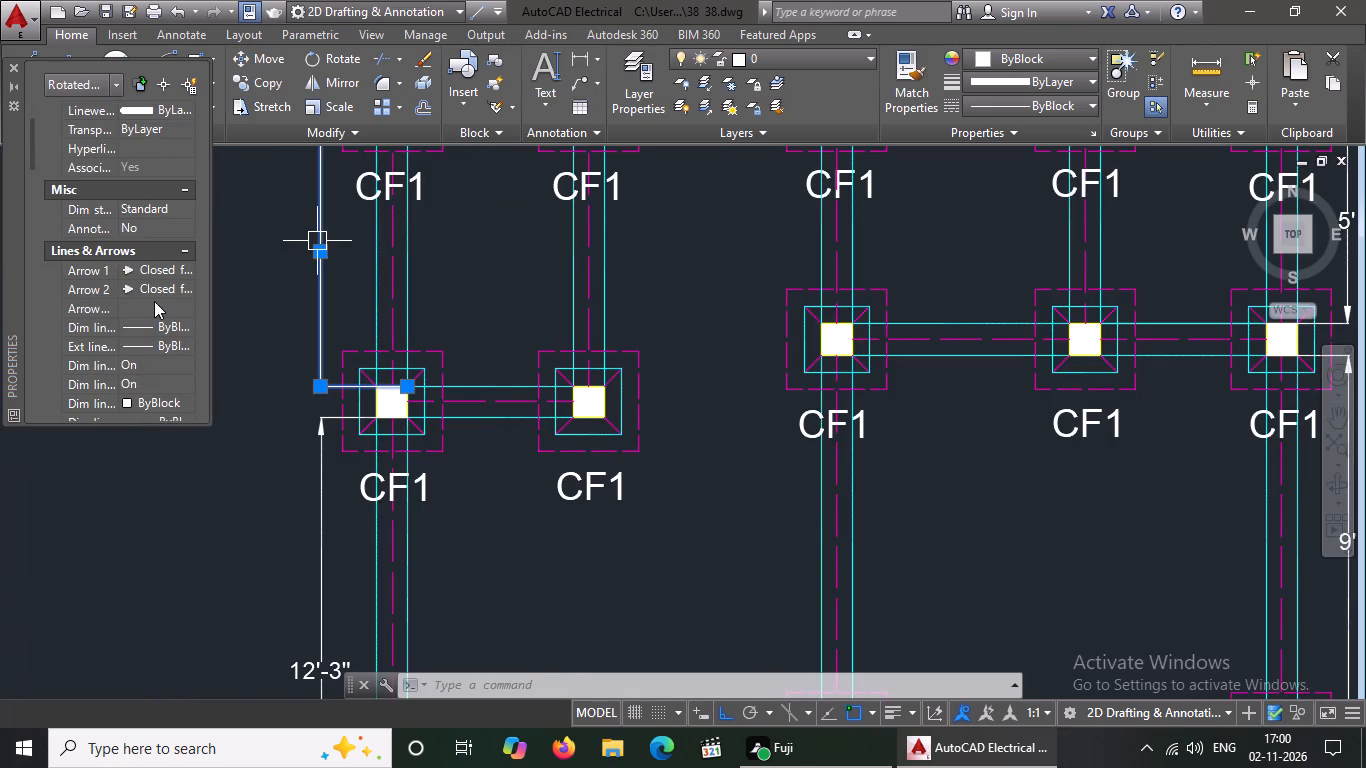
click(154, 301)
key(BackSpace)
key(BackSpace)
key(5)
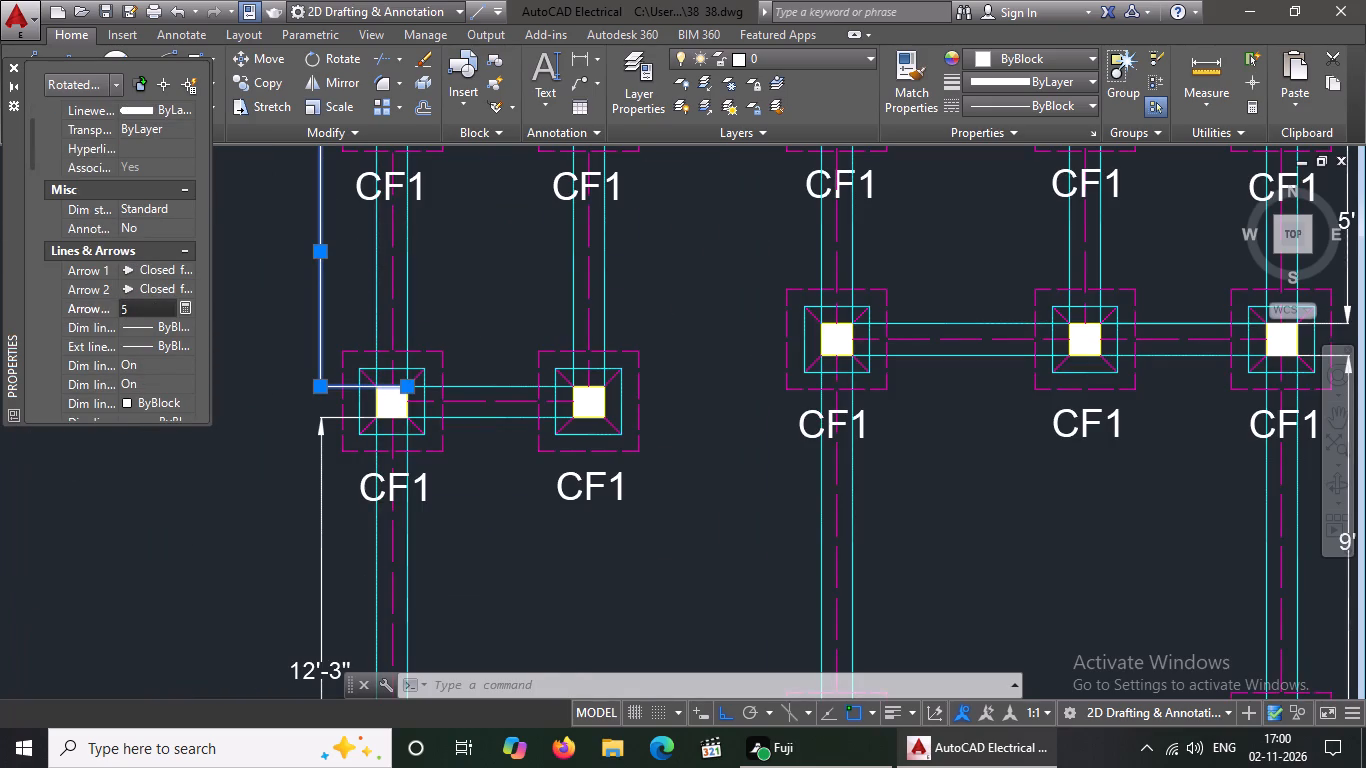
key(shift+quotedbl)
key(Return)
Set the text height to 5" for the fourth vertical dimension from the bottom on the plan's left side, and deselect it.
scroll(154, 301, down, 3)
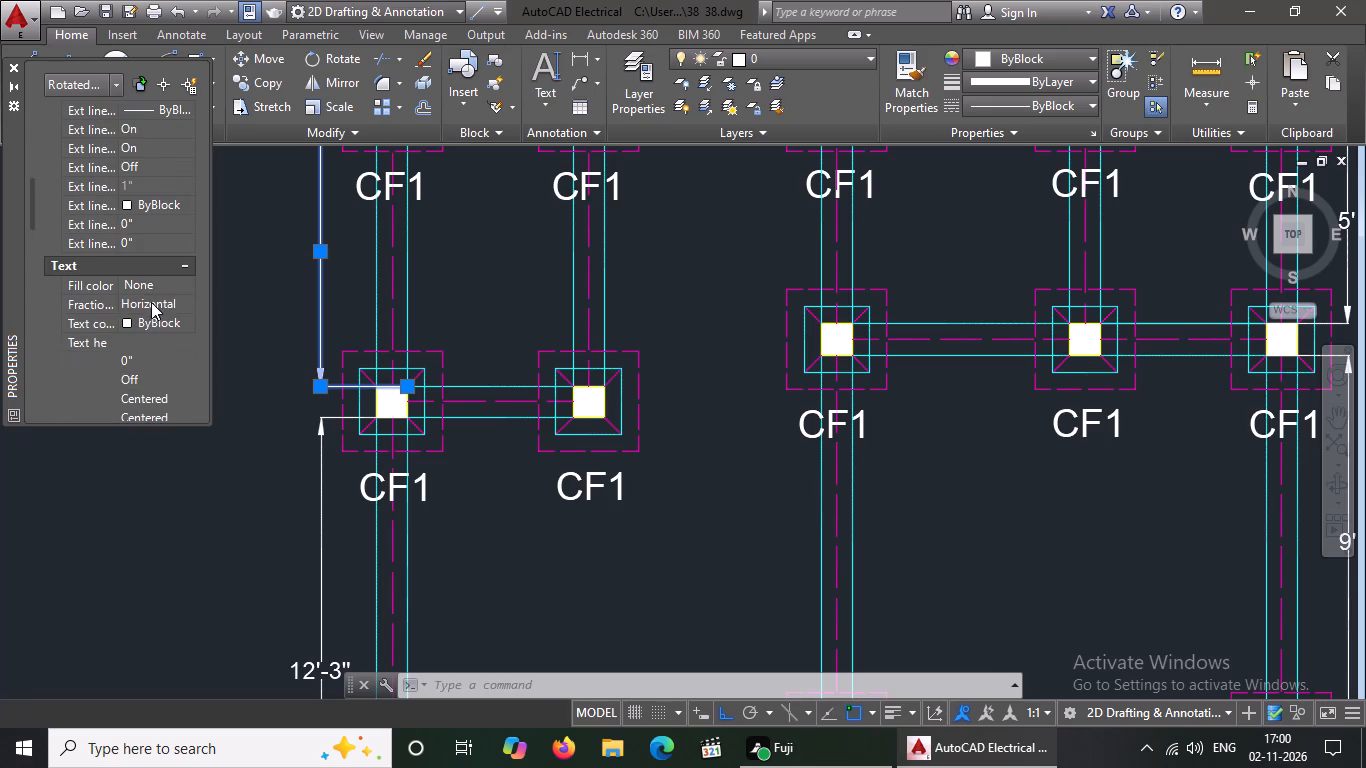
click(136, 341)
key(BackSpace)
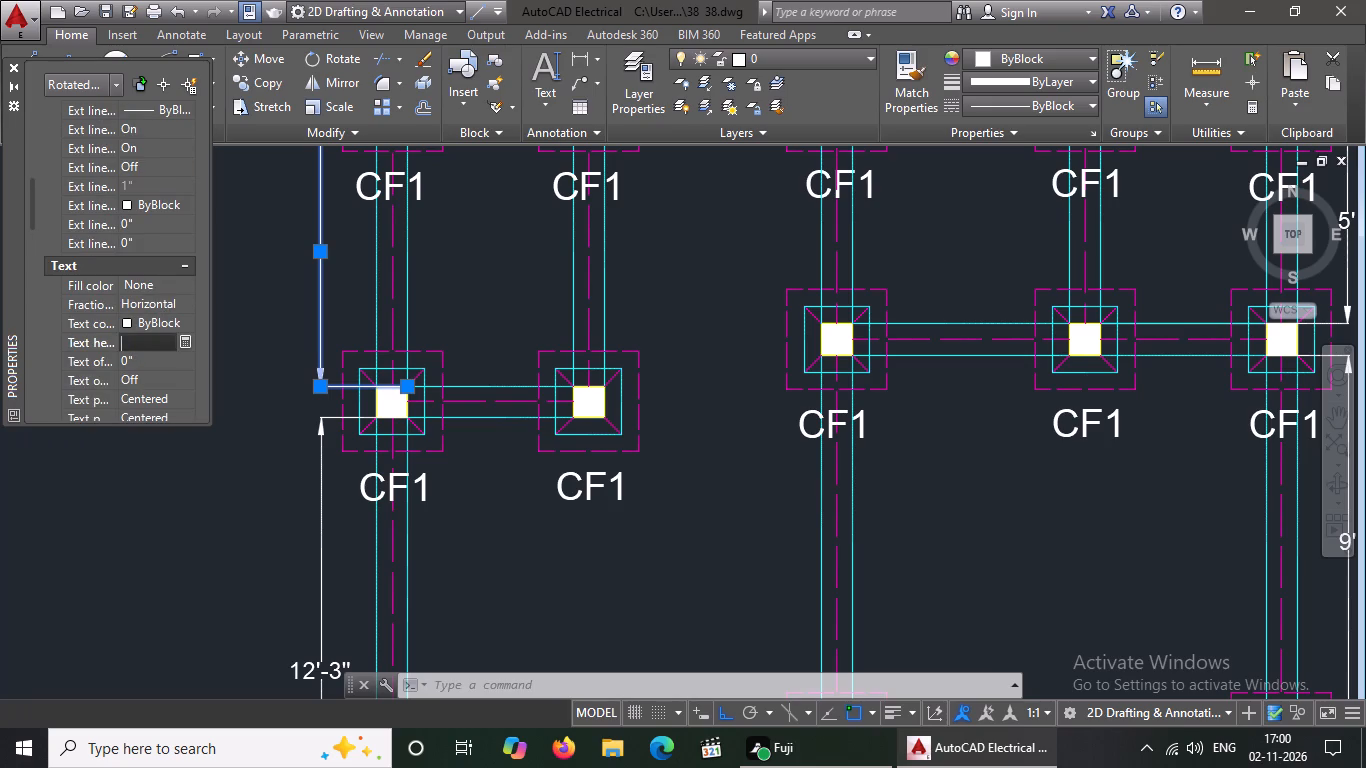
key(BackSpace)
text(5")
key(Return)
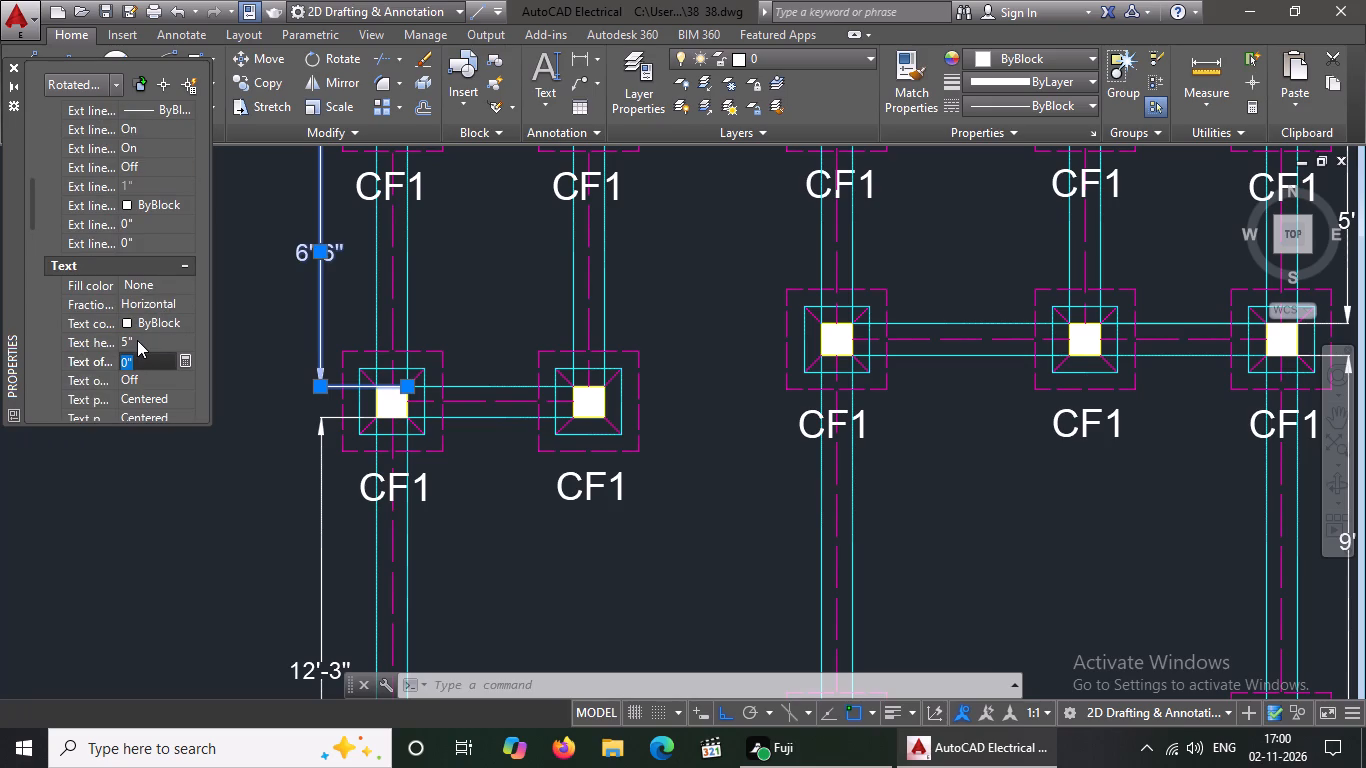
scroll(139, 308, down, 7)
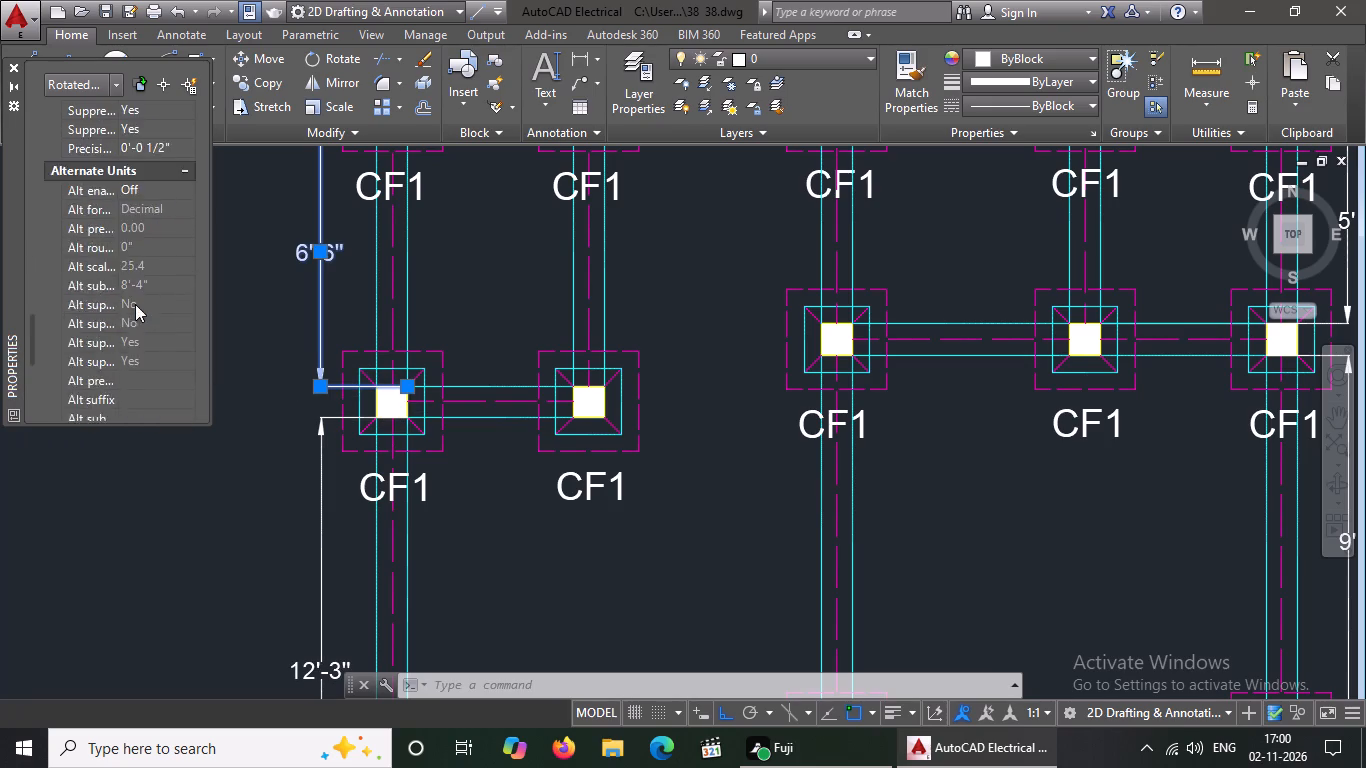
scroll(135, 304, down, 8)
key(Escape)
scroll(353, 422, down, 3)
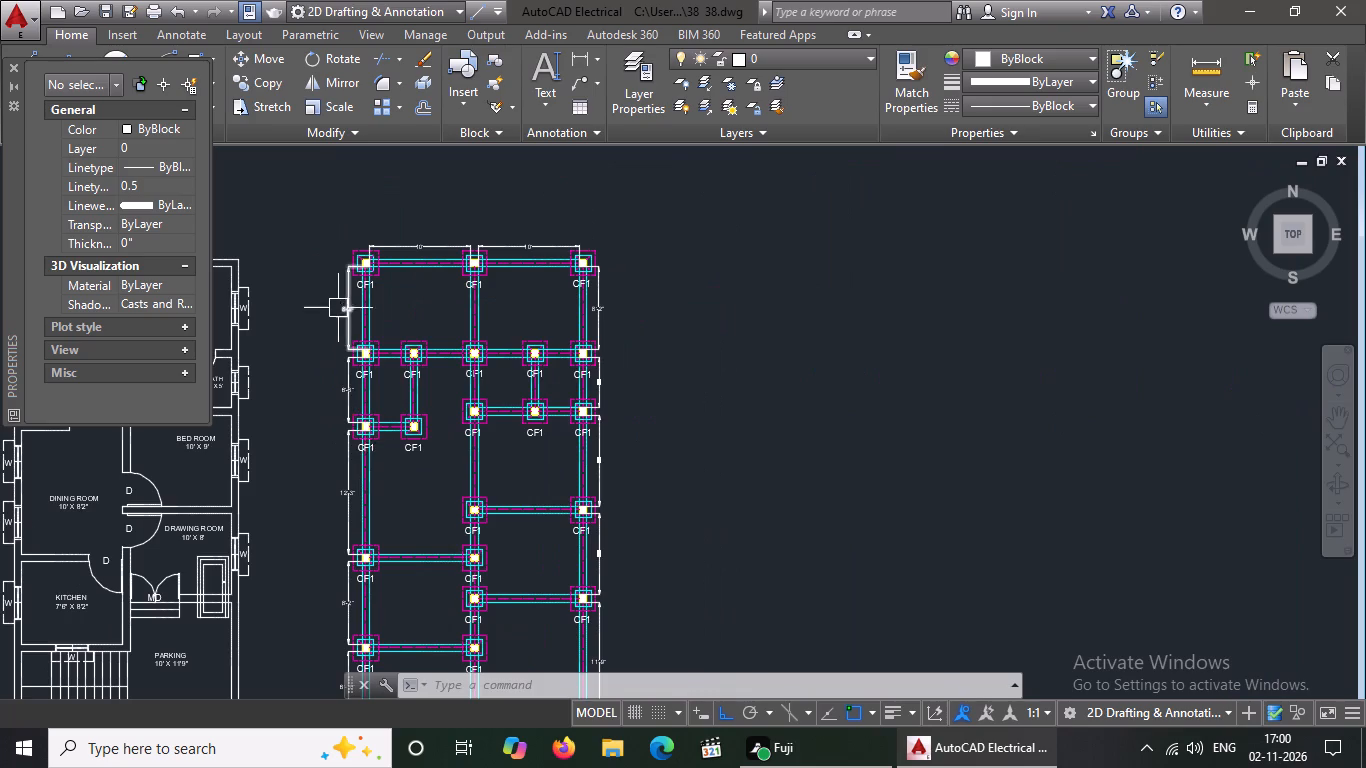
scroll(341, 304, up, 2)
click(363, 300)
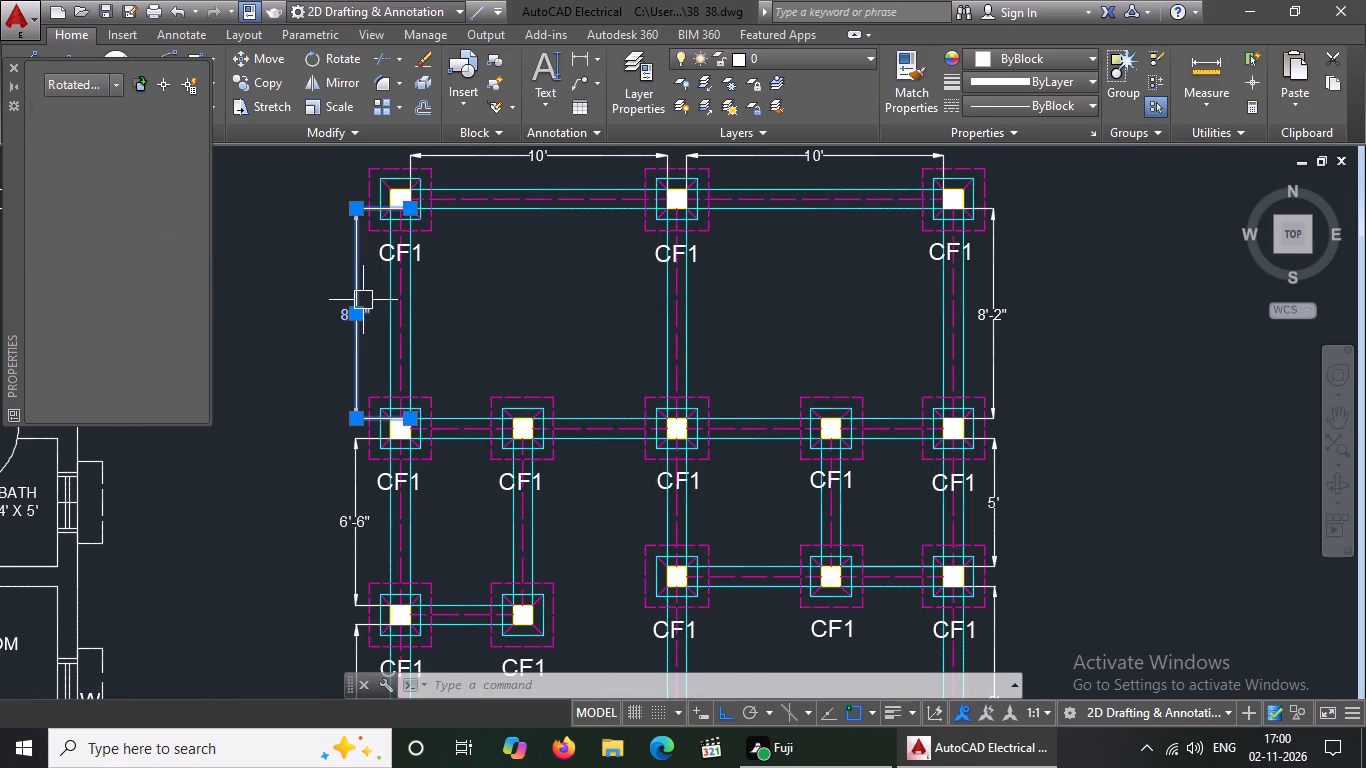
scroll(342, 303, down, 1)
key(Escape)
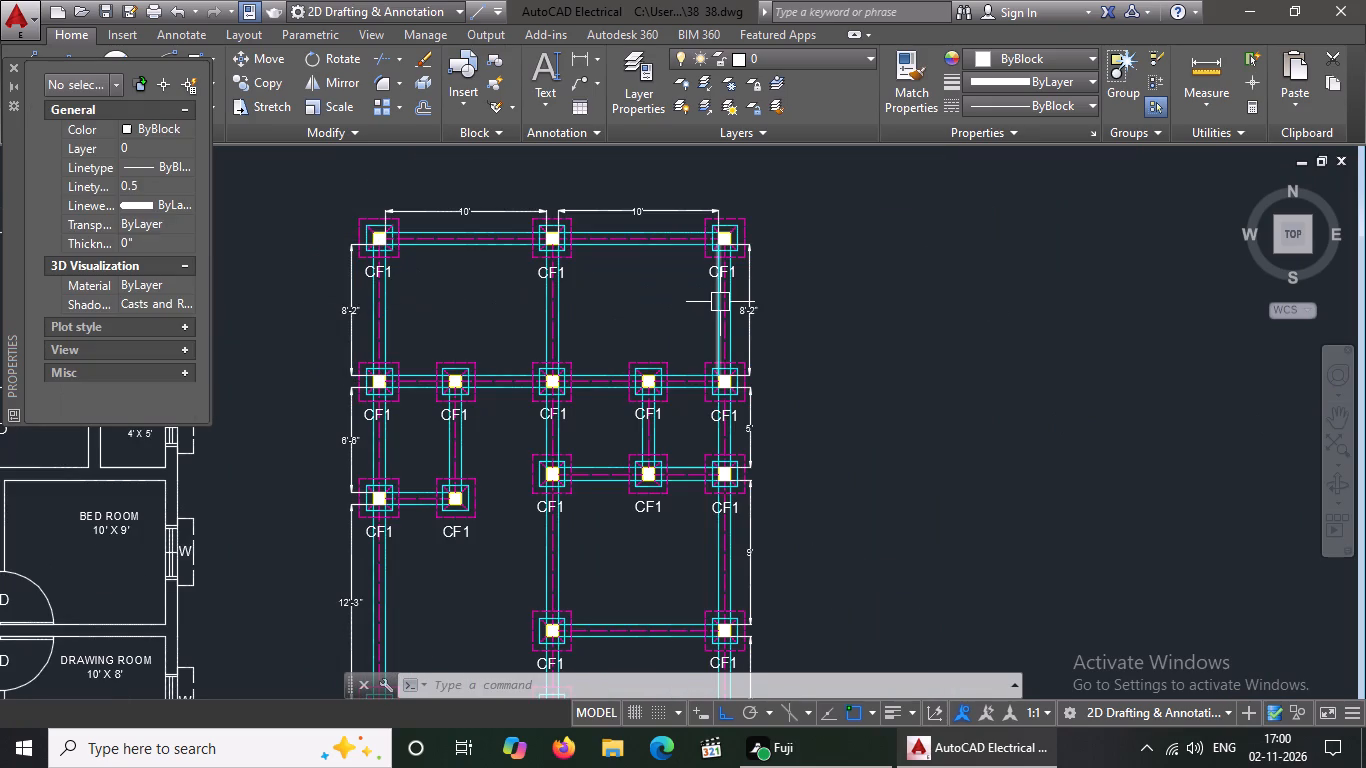
Add a vertical linear dimension for the plinth height at the front elevation's right edge, placed just beyond the G.L label.
scroll(720, 302, down, 2)
scroll(616, 370, down, 2)
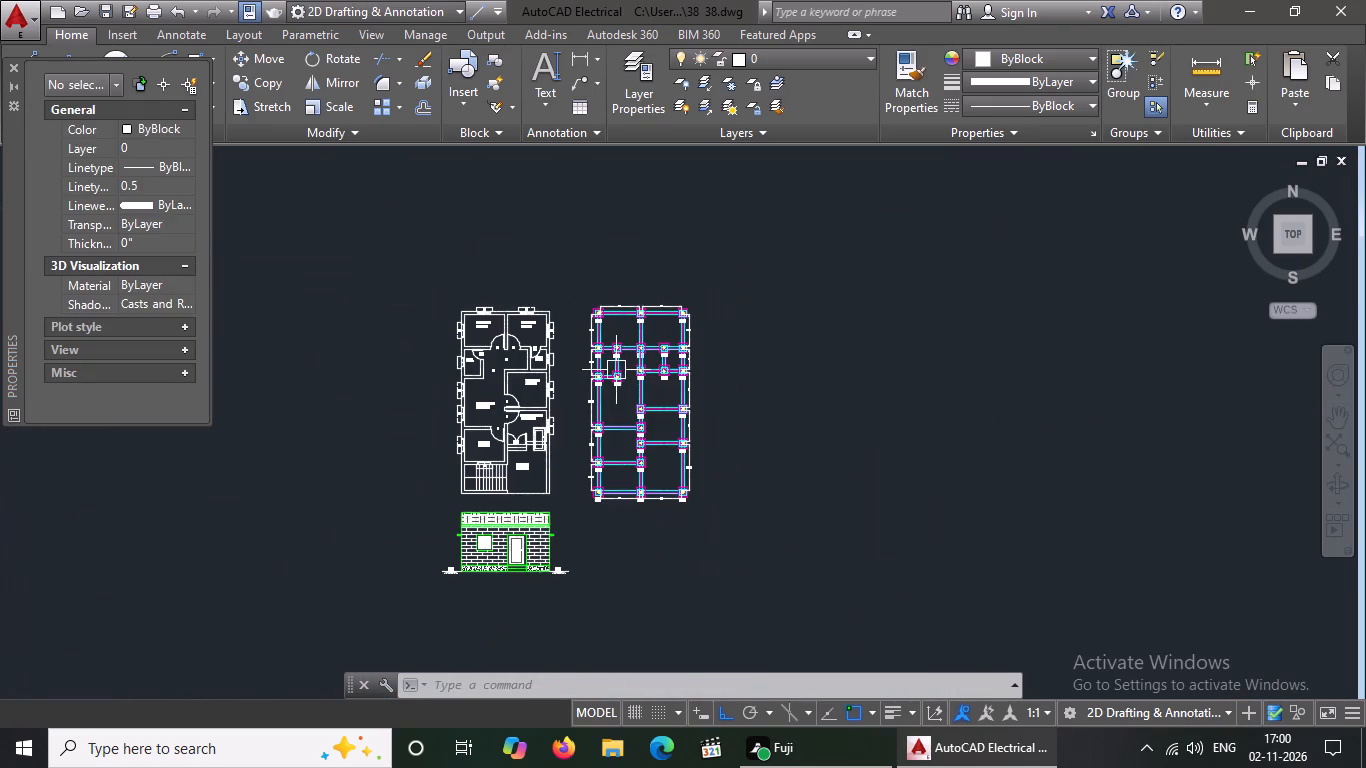
scroll(616, 370, down, 1)
scroll(591, 592, up, 3)
scroll(416, 394, up, 1)
key(Escape)
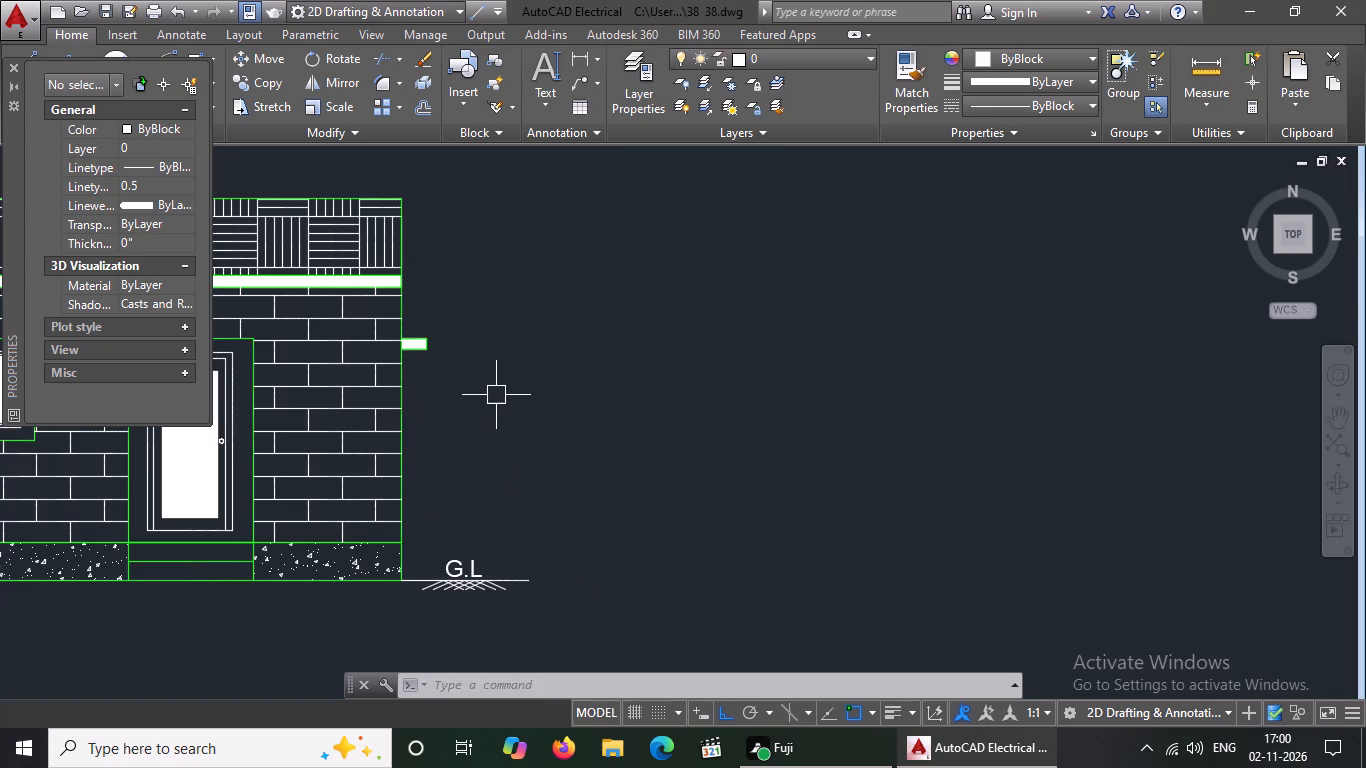
text(DIMLIN)
key(Return)
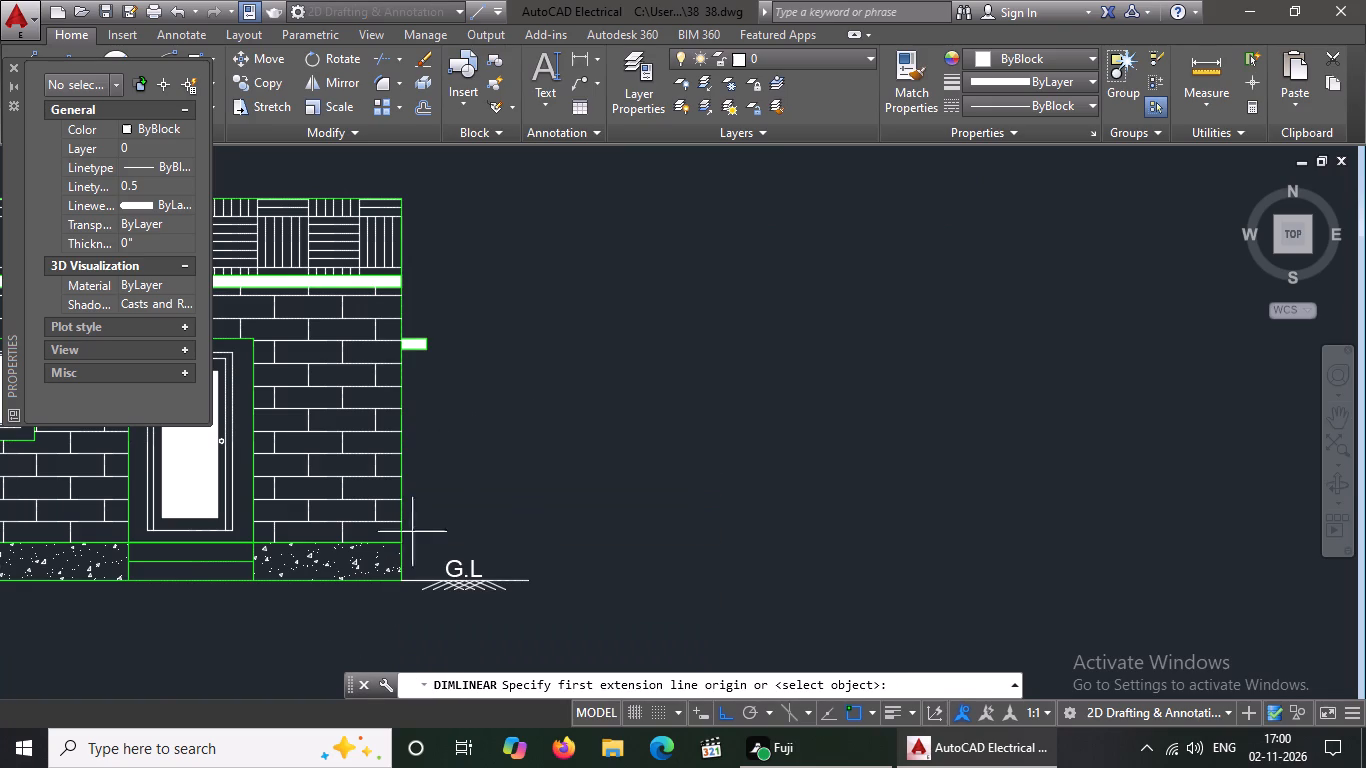
scroll(413, 526, up, 3)
scroll(394, 550, down, 3)
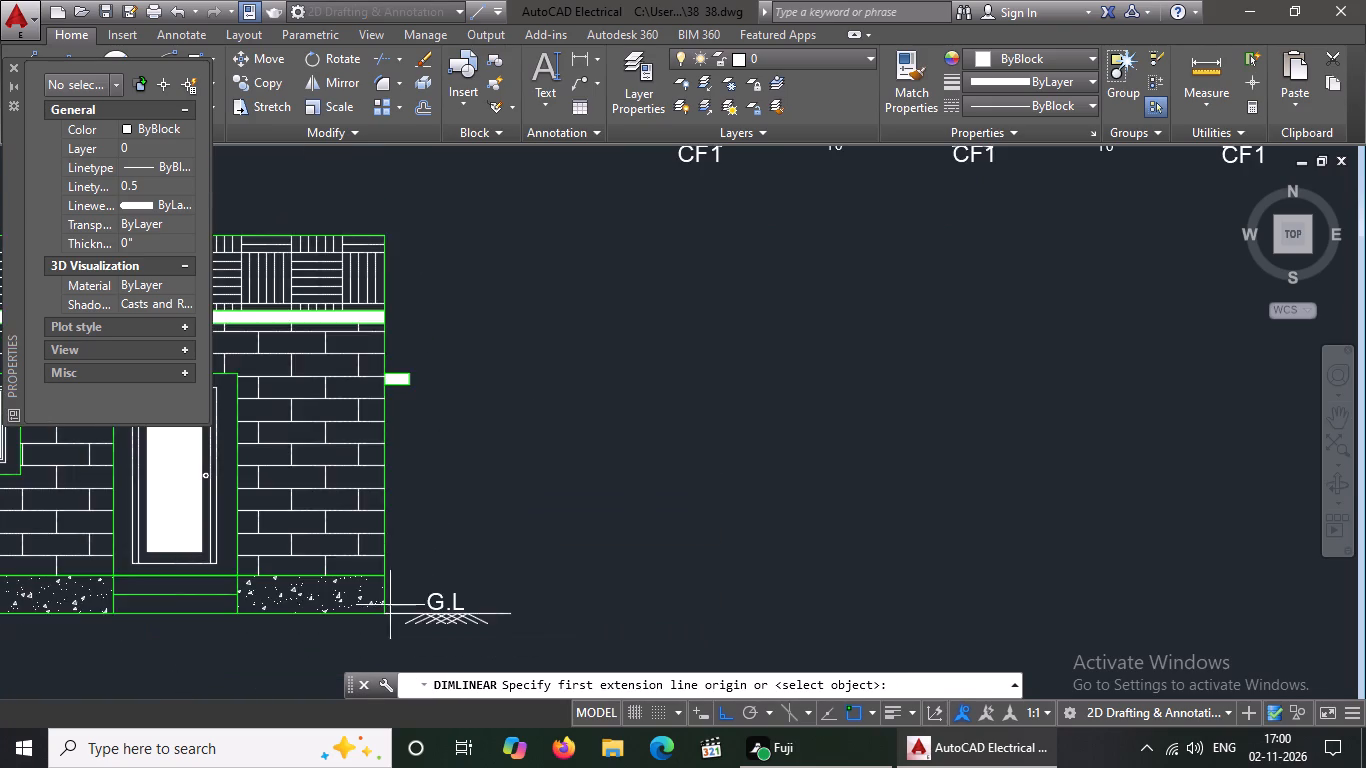
scroll(386, 620, up, 2)
click(371, 600)
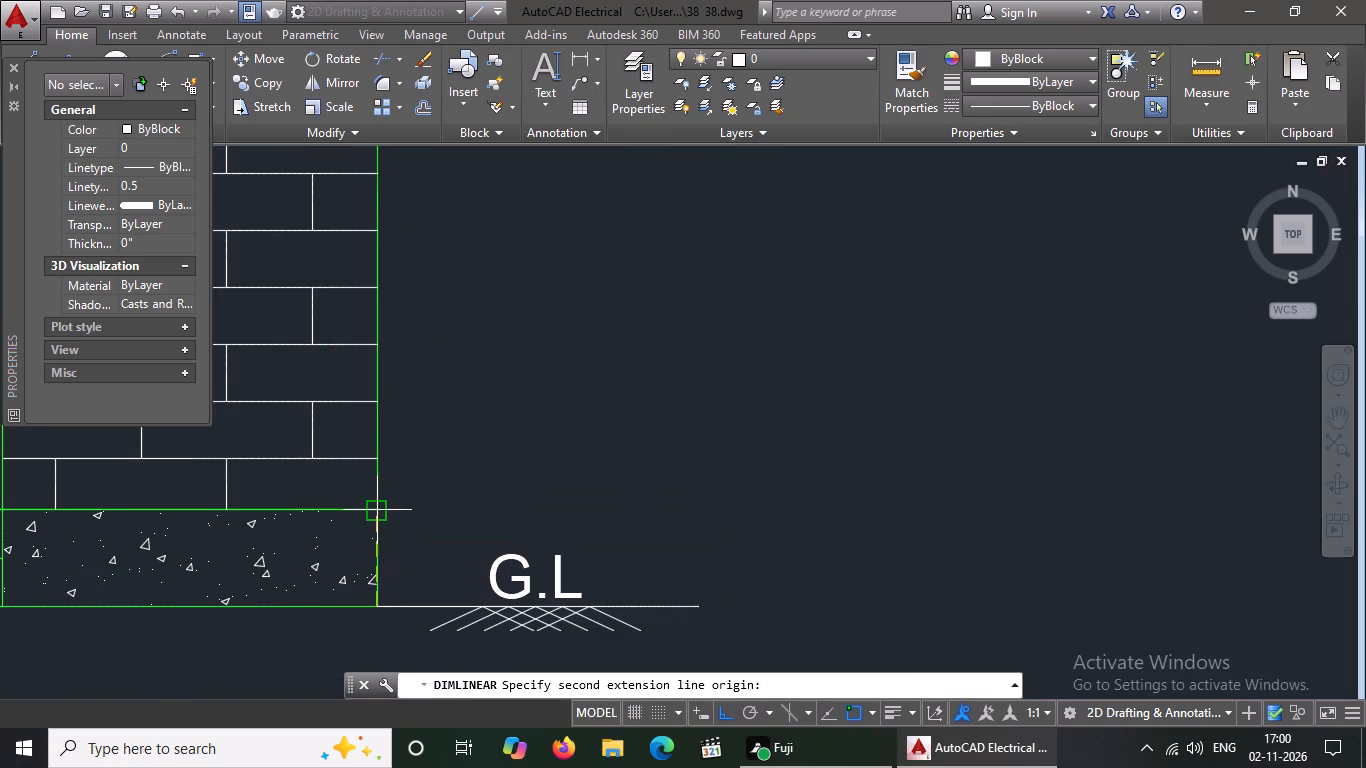
click(379, 507)
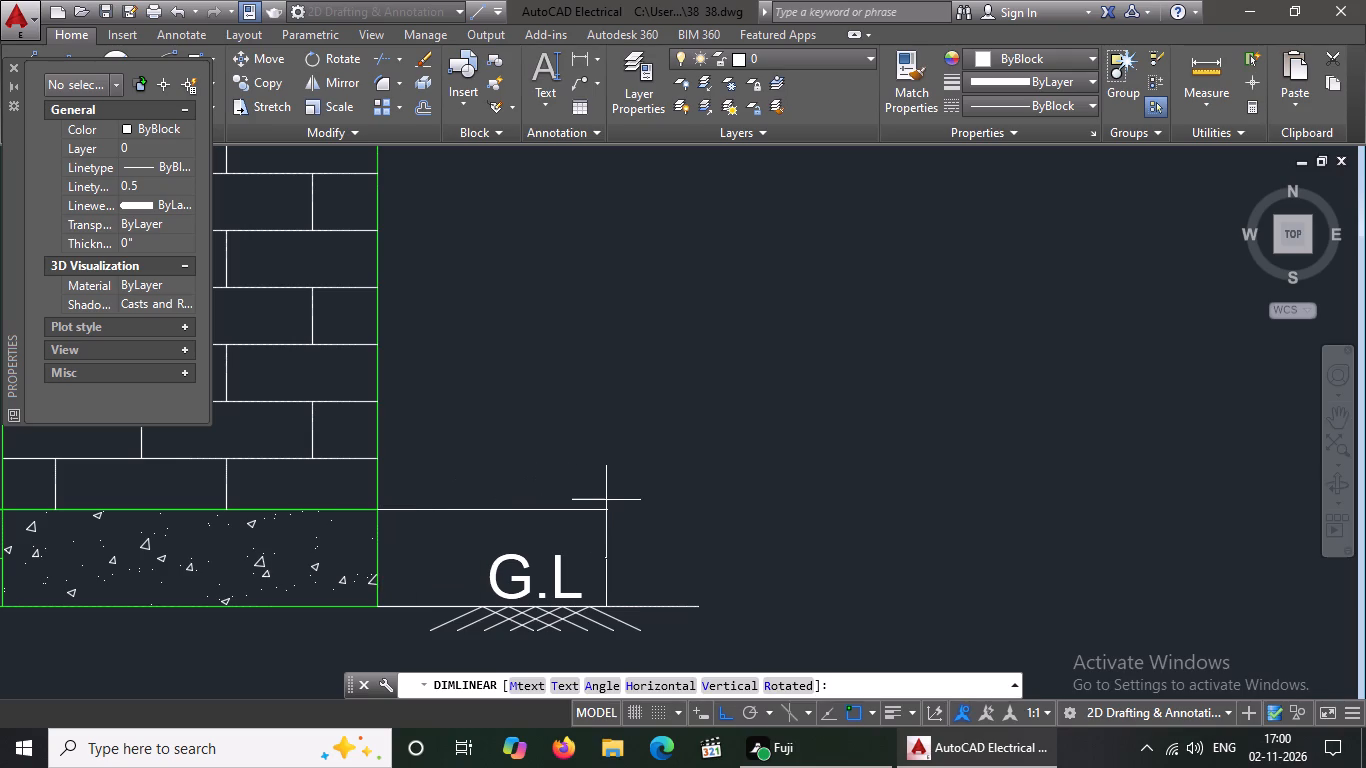
click(606, 500)
key(Escape)
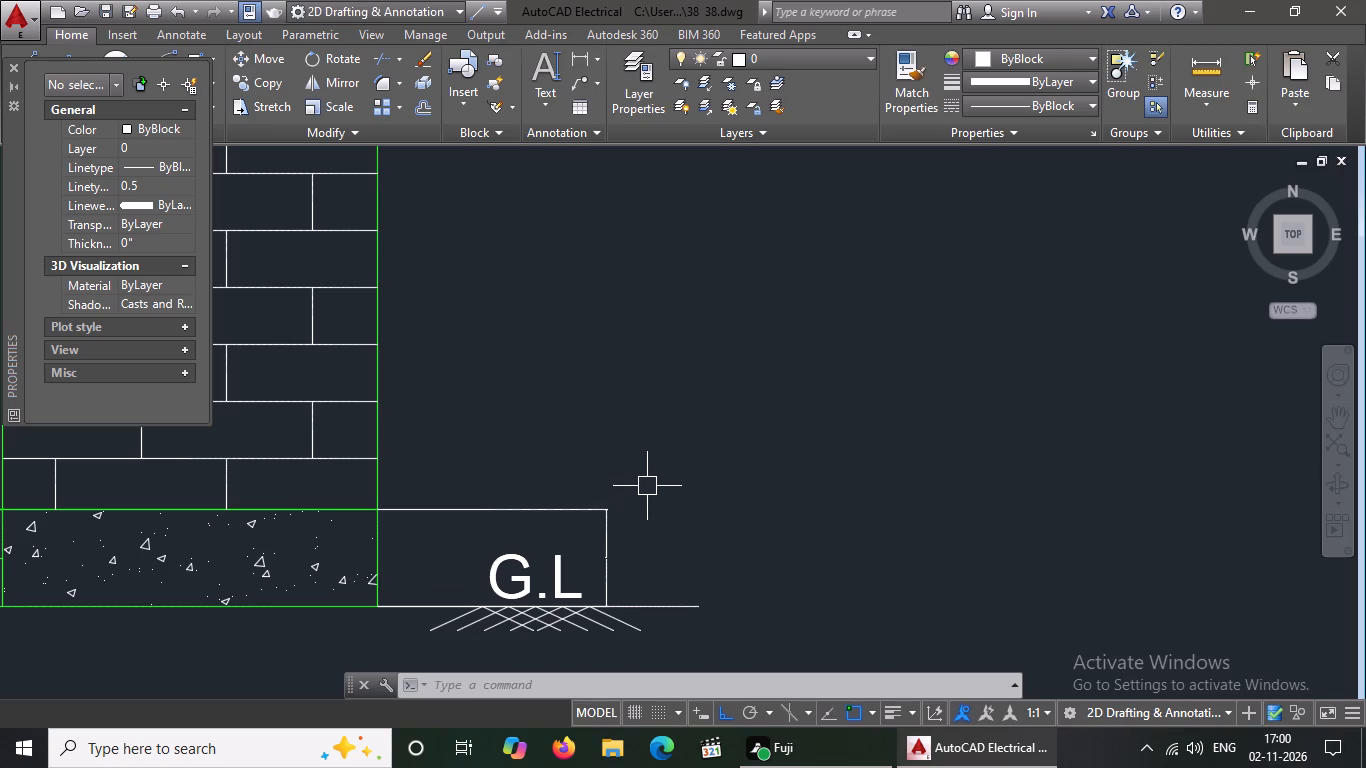
Add a vertical linear dimension for the wall height from plinth top to slab underside at the front elevation's right edge, aligned with the plinth dimension.
text(DIMLIN)
key(Return)
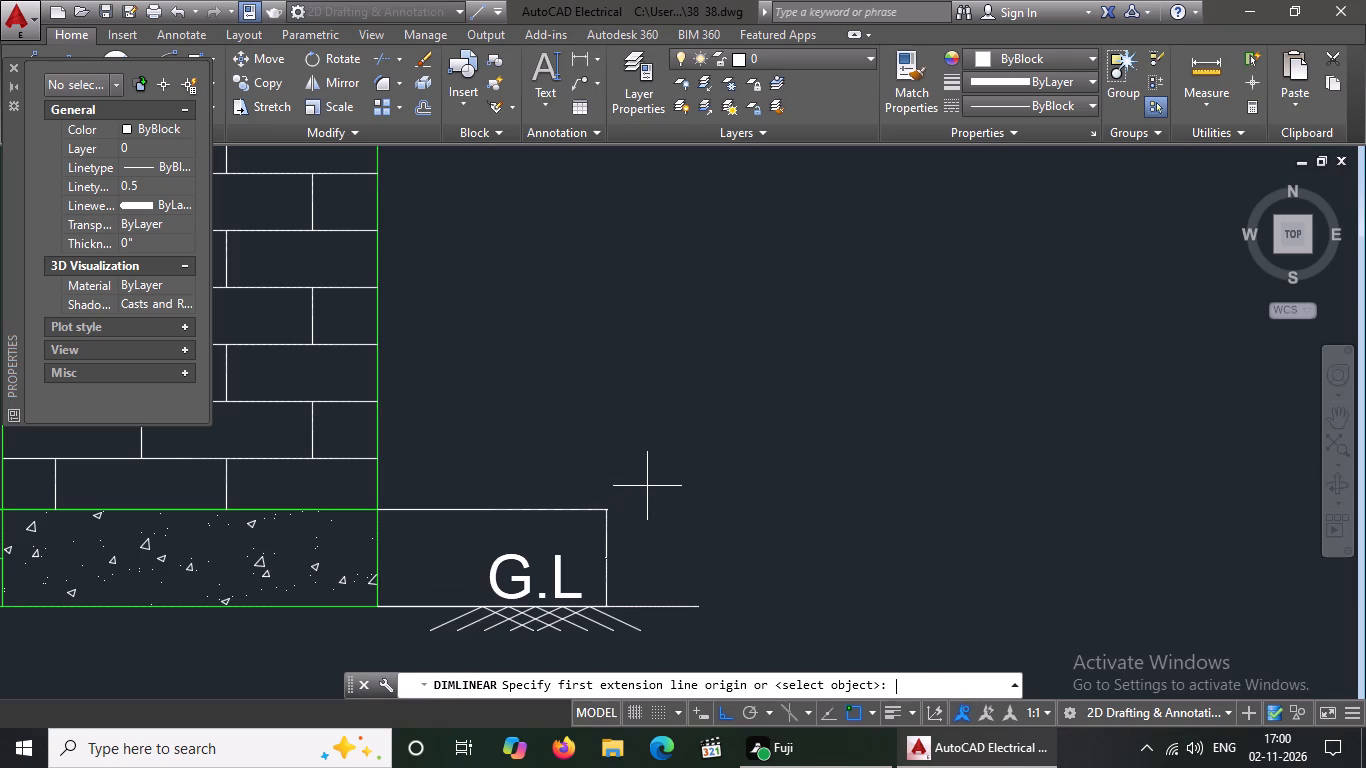
click(375, 508)
scroll(399, 309, down, 2)
scroll(387, 176, up, 2)
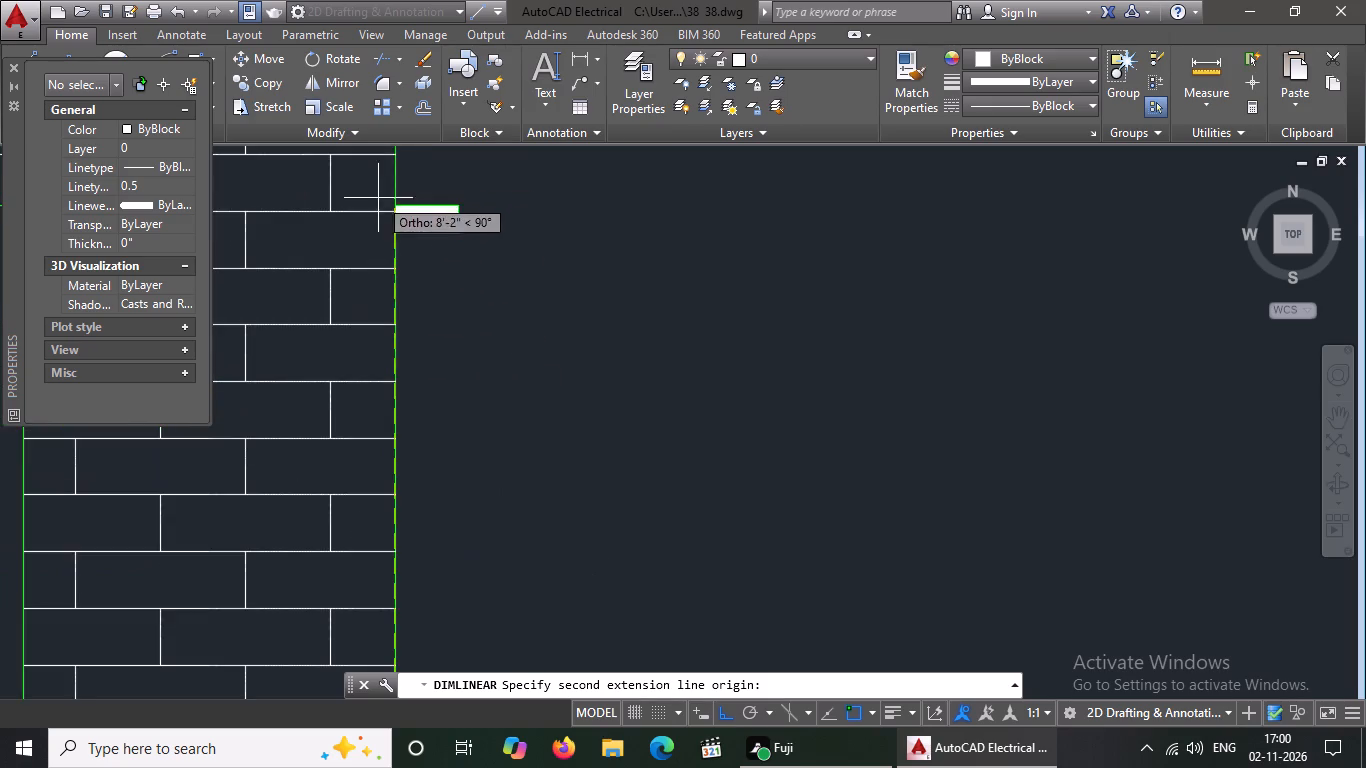
scroll(380, 186, down, 3)
scroll(387, 164, up, 3)
click(372, 189)
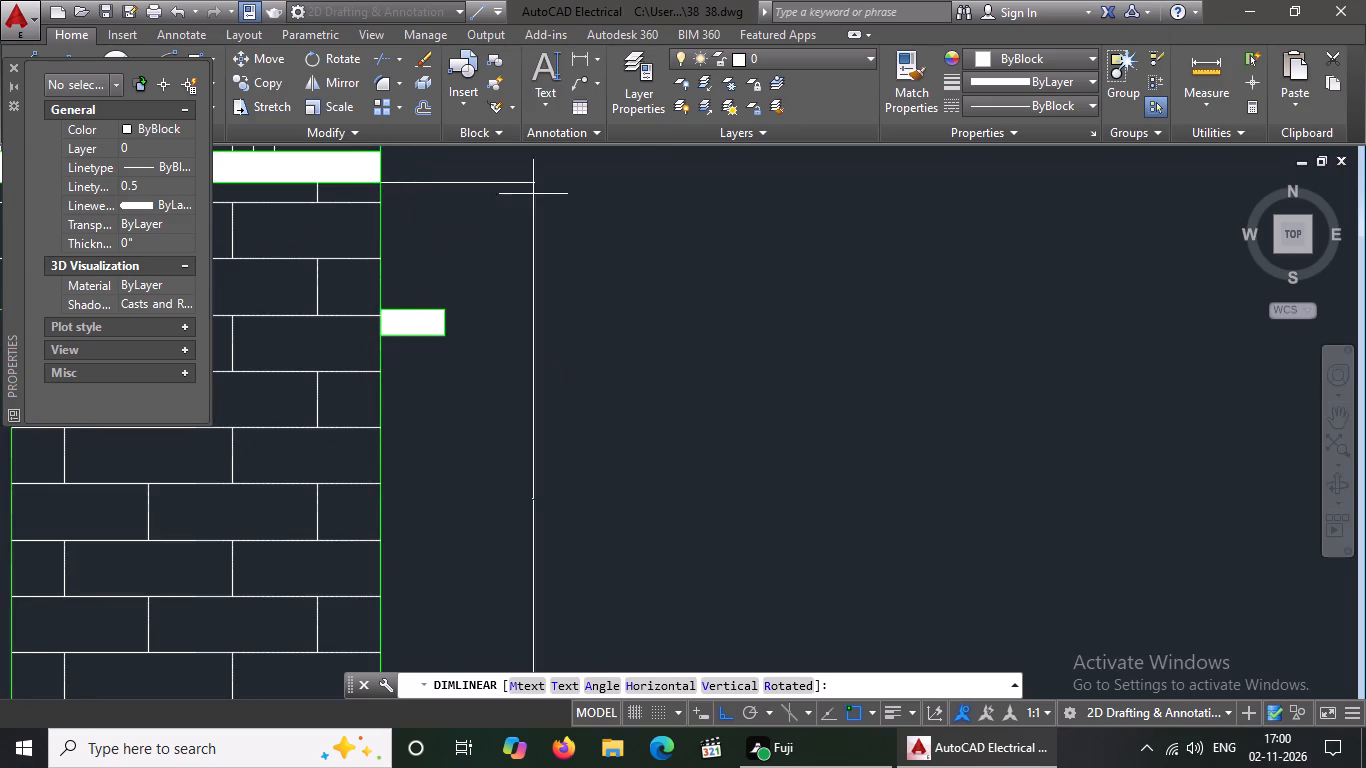
scroll(550, 176, down, 2)
scroll(576, 270, up, 2)
scroll(577, 263, down, 1)
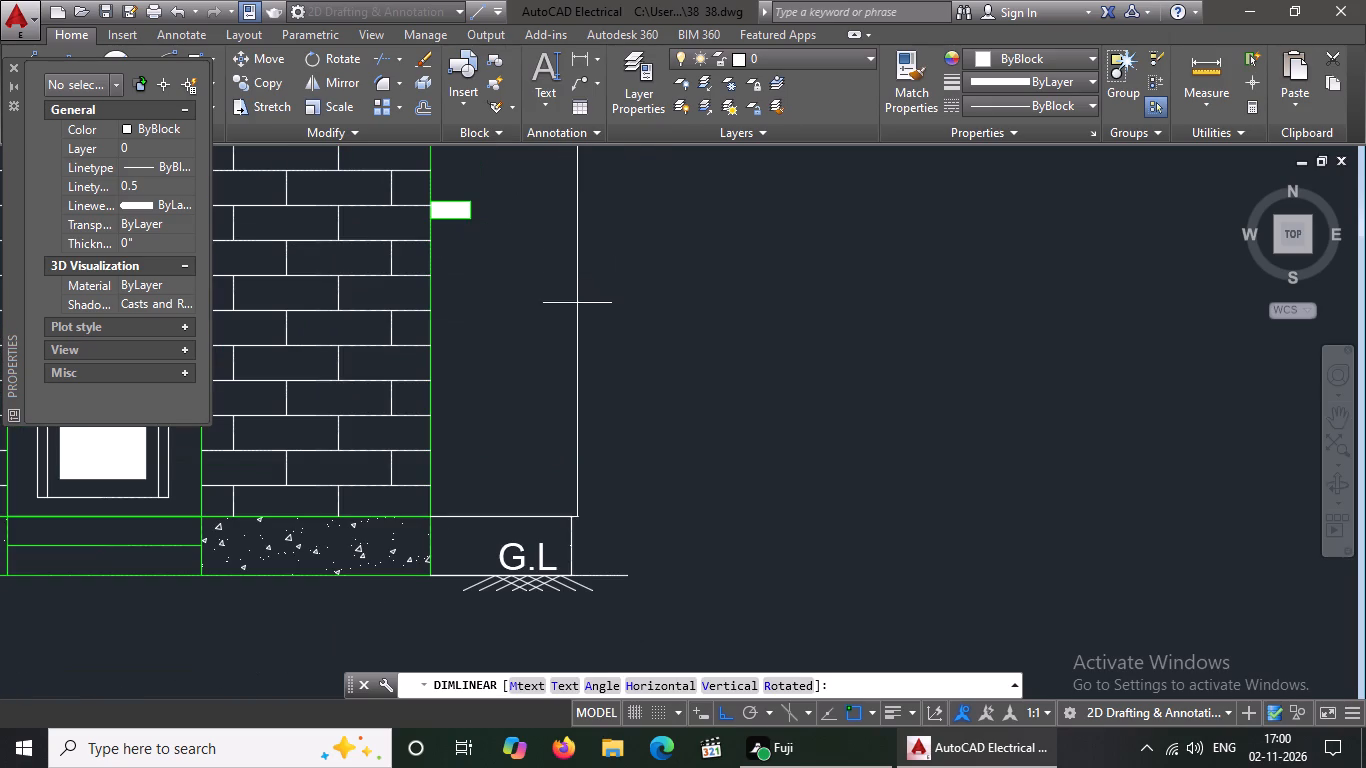
click(572, 412)
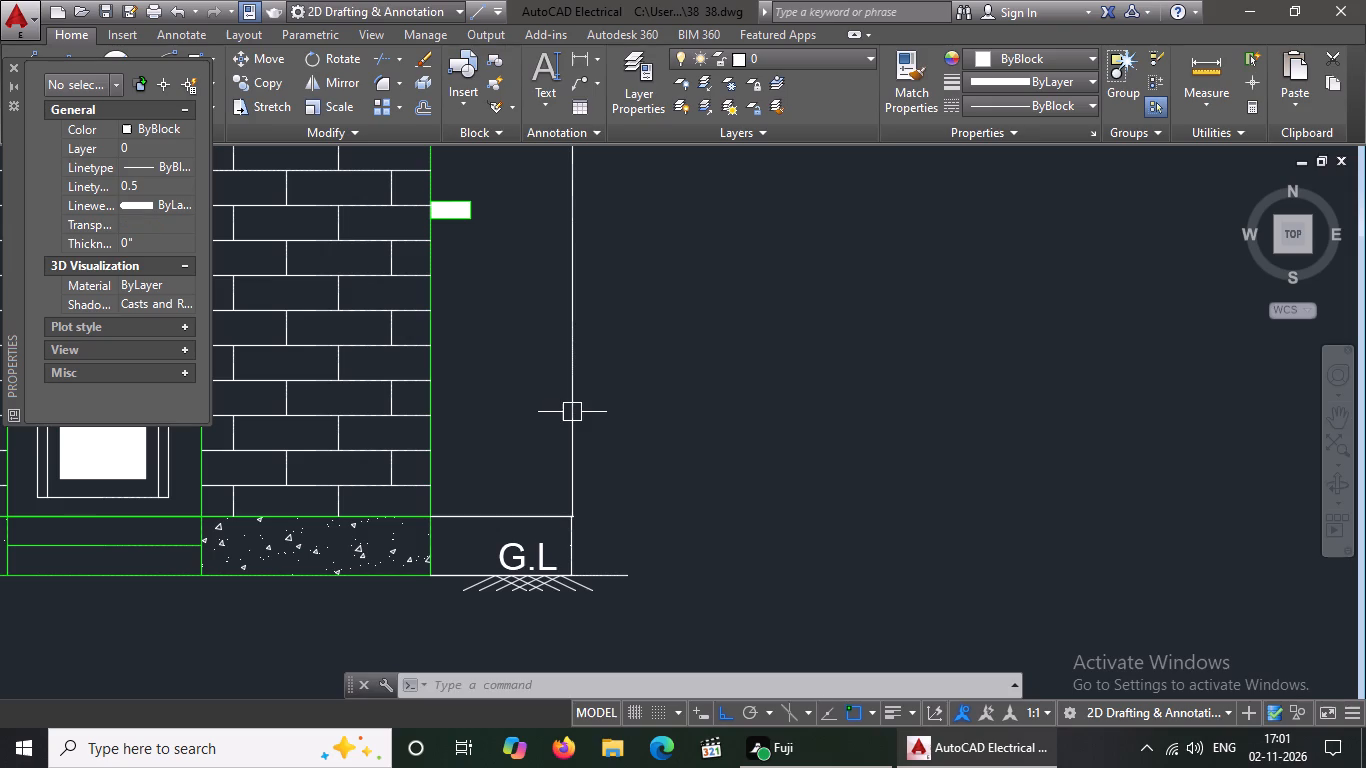
scroll(572, 412, down, 2)
key(Escape)
Add a vertical linear dimension from the window's bottom edge to the plinth top, placed between the elevation's right wall and the wall-height dimension.
text(DIMLIN)
key(Return)
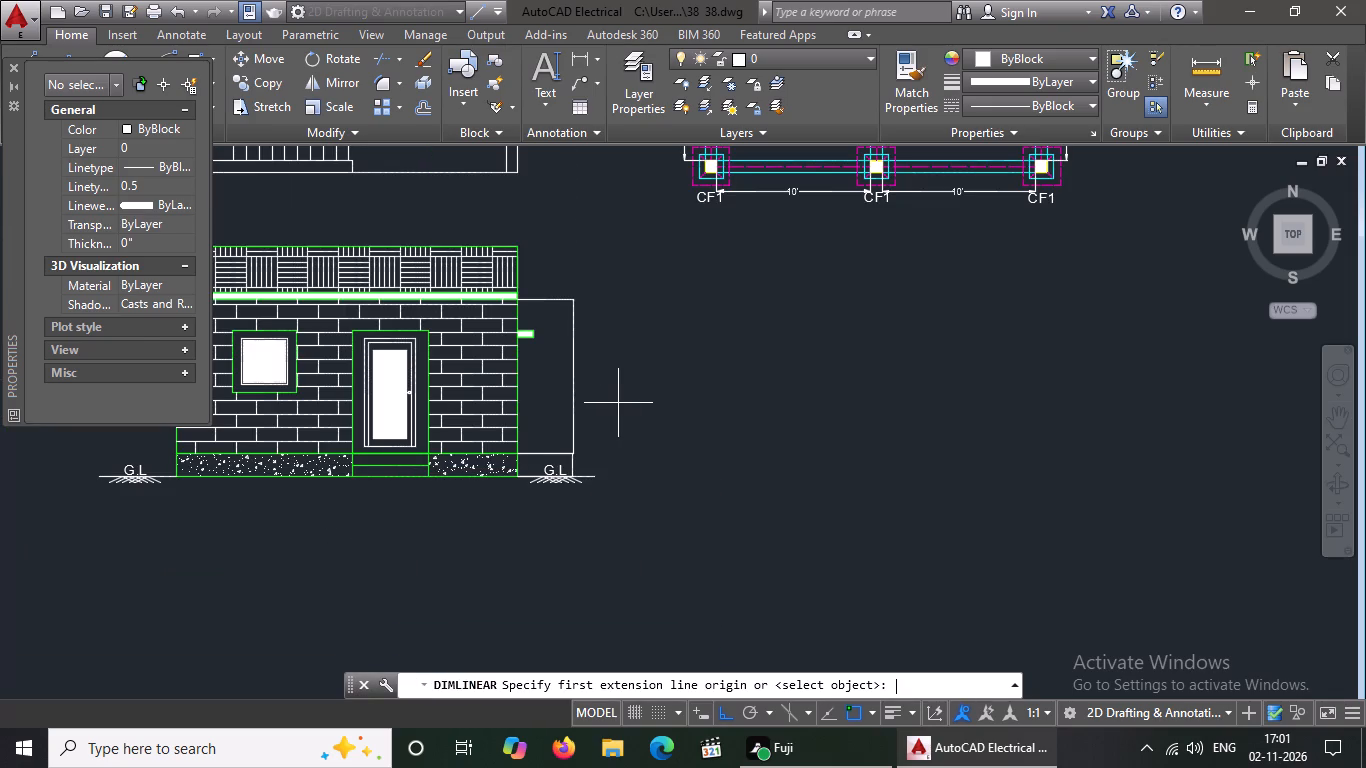
scroll(298, 408, up, 2)
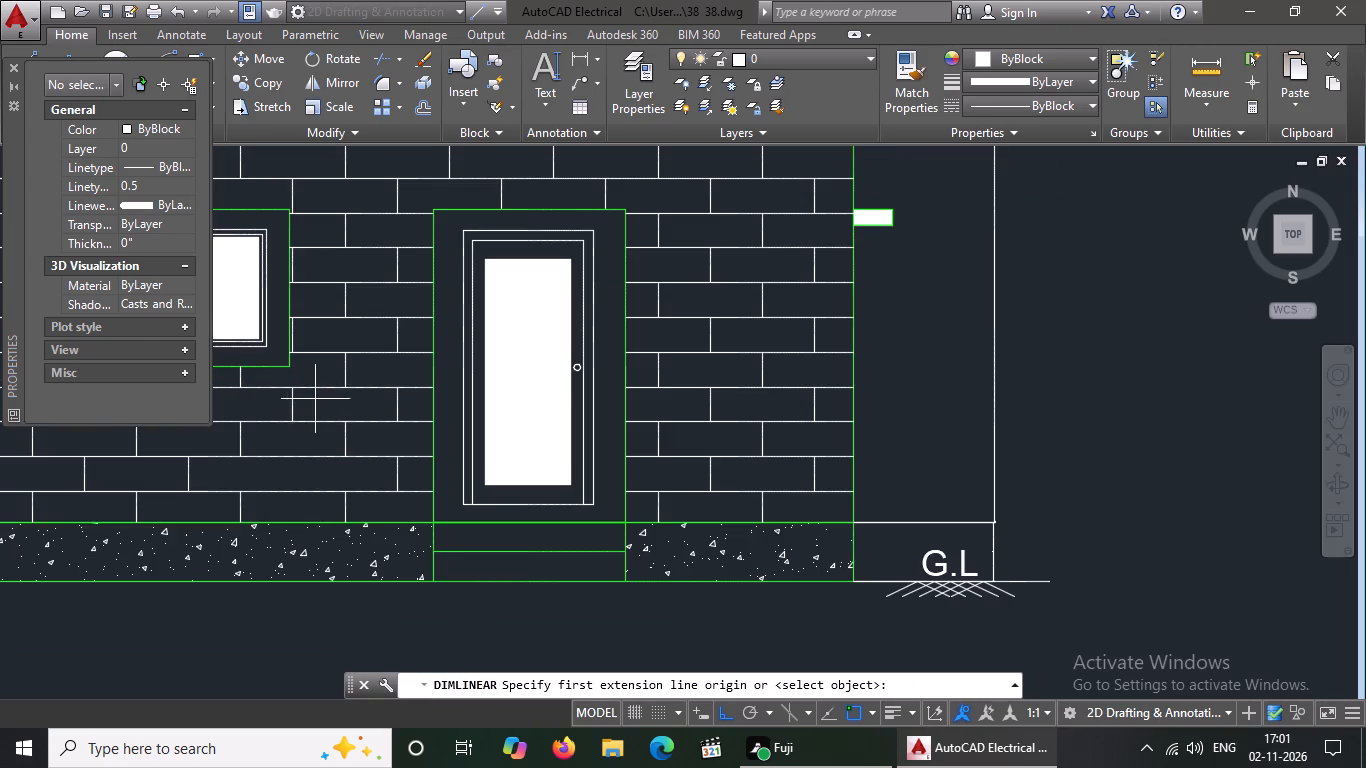
click(288, 366)
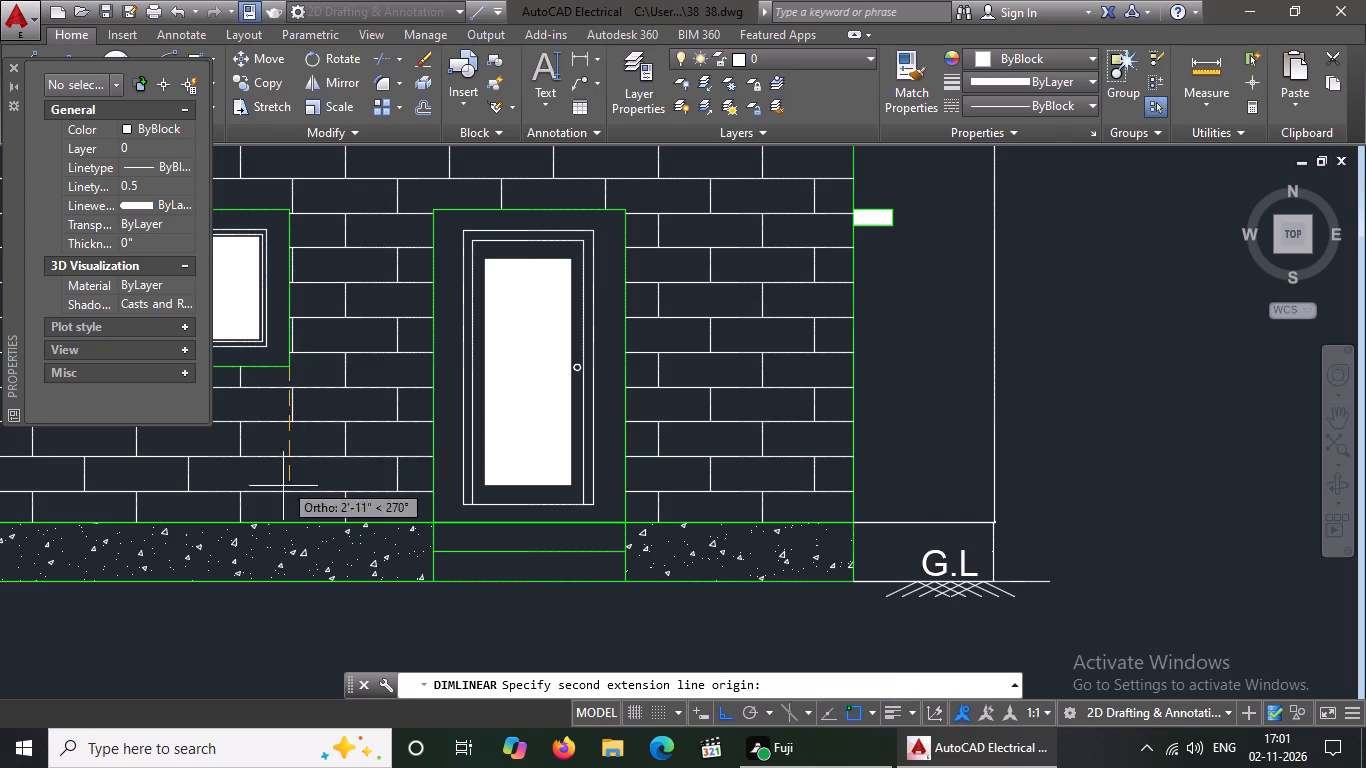
click(418, 525)
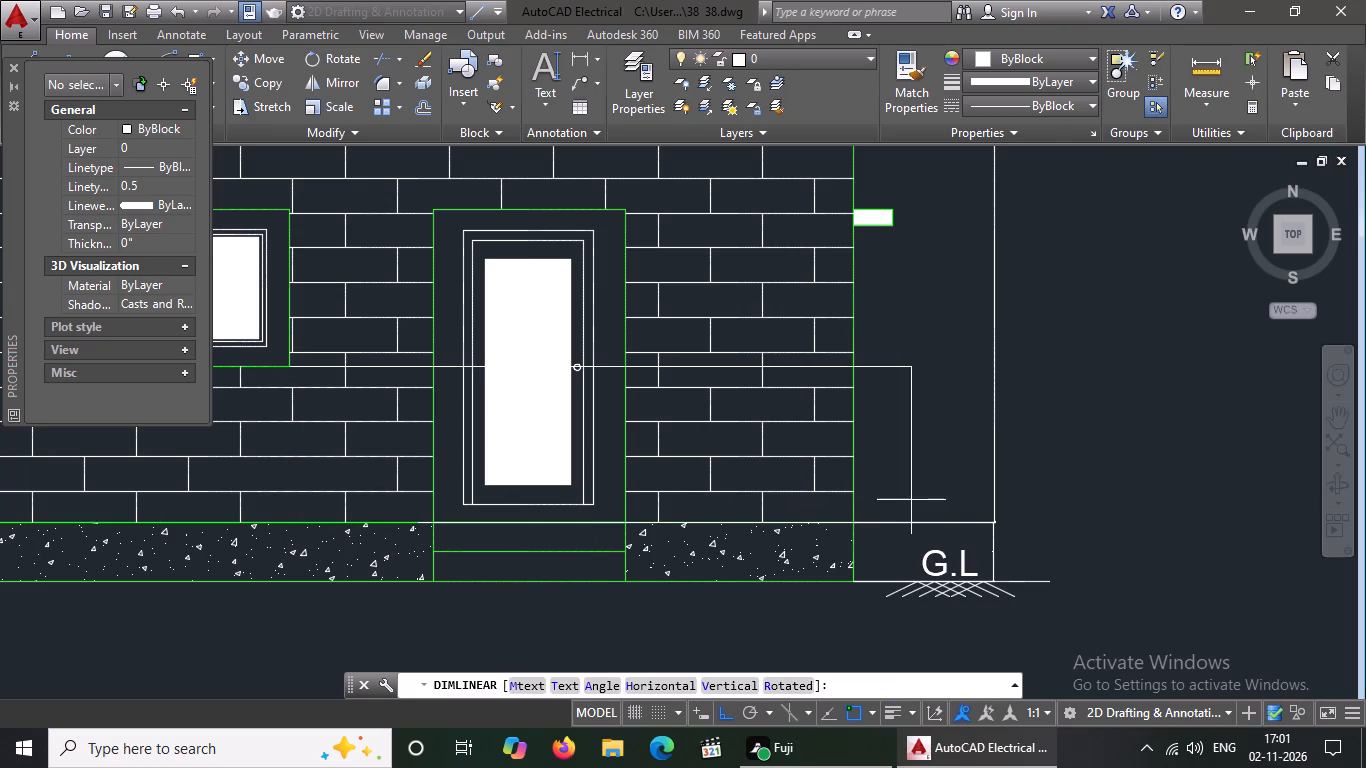
click(924, 491)
scroll(827, 459, down, 2)
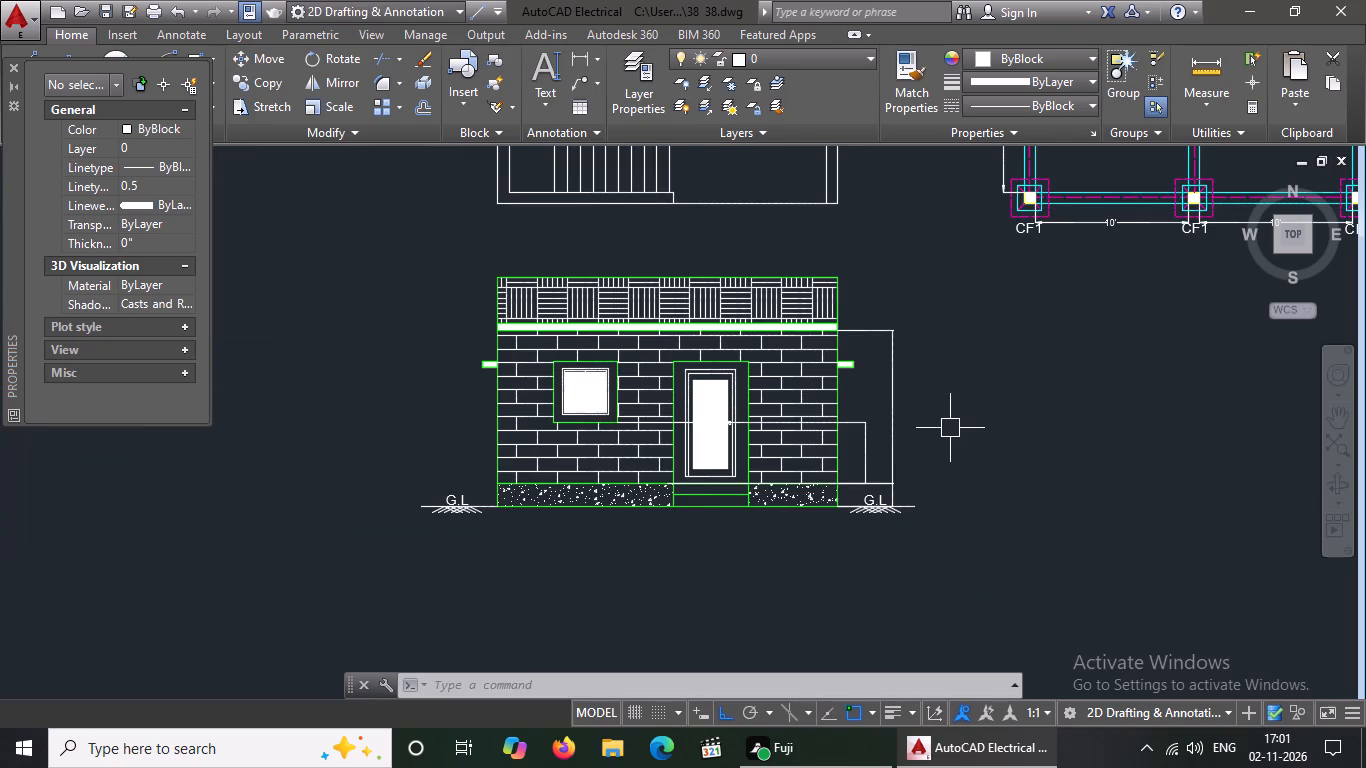
key(Escape)
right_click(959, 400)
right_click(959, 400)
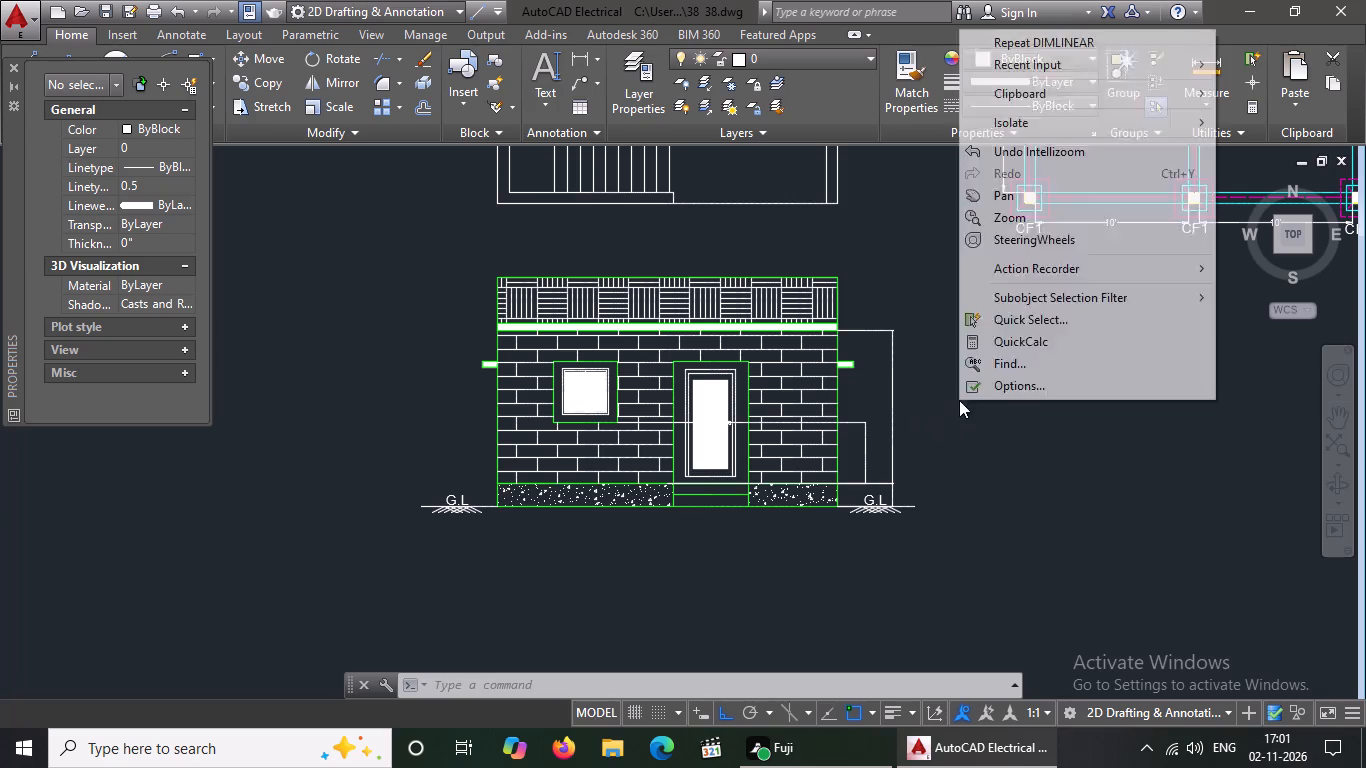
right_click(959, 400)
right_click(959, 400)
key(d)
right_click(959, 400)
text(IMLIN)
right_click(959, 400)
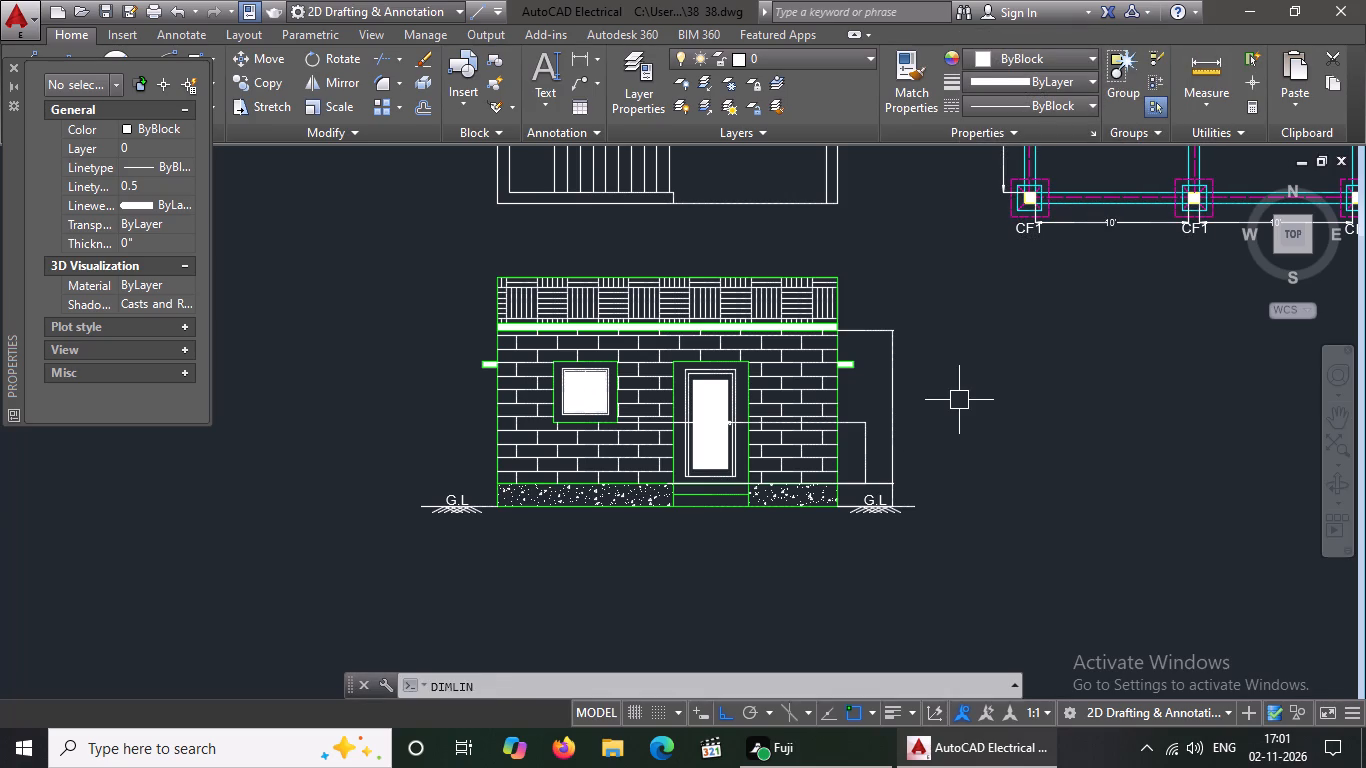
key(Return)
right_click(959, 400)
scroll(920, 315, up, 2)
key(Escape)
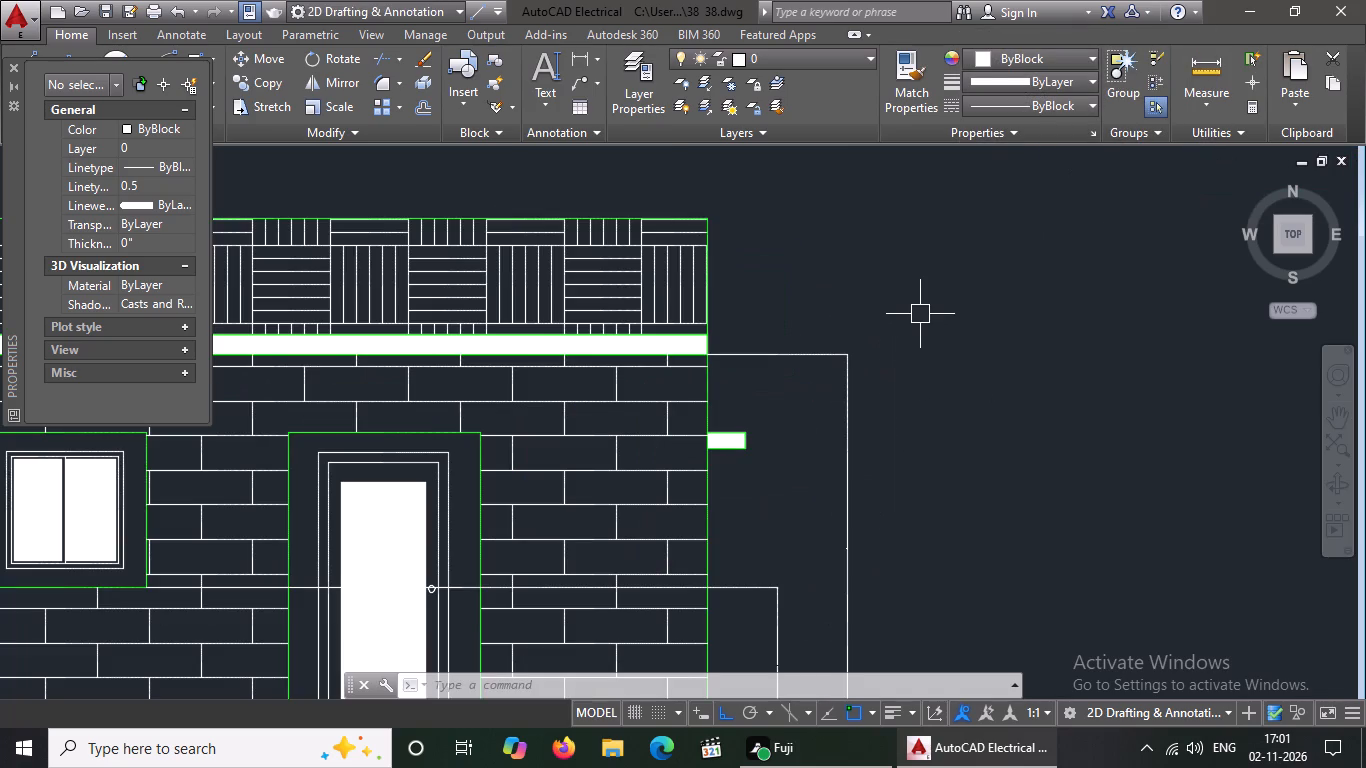
Add a vertical linear dimension for the roof slab's thickness at the elevation's right edge, in line with the wall-height dimension.
text(DIMLIN)
key(Return)
scroll(703, 314, up, 3)
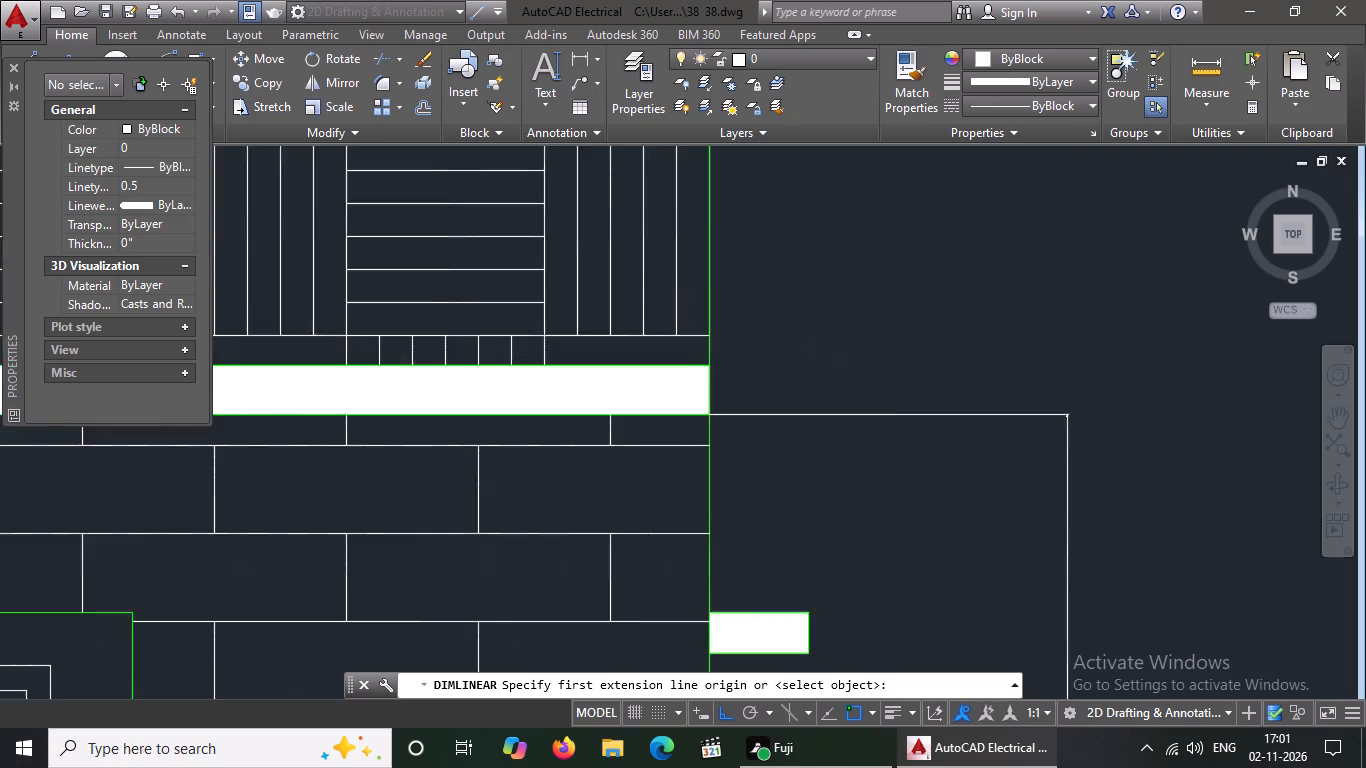
click(713, 475)
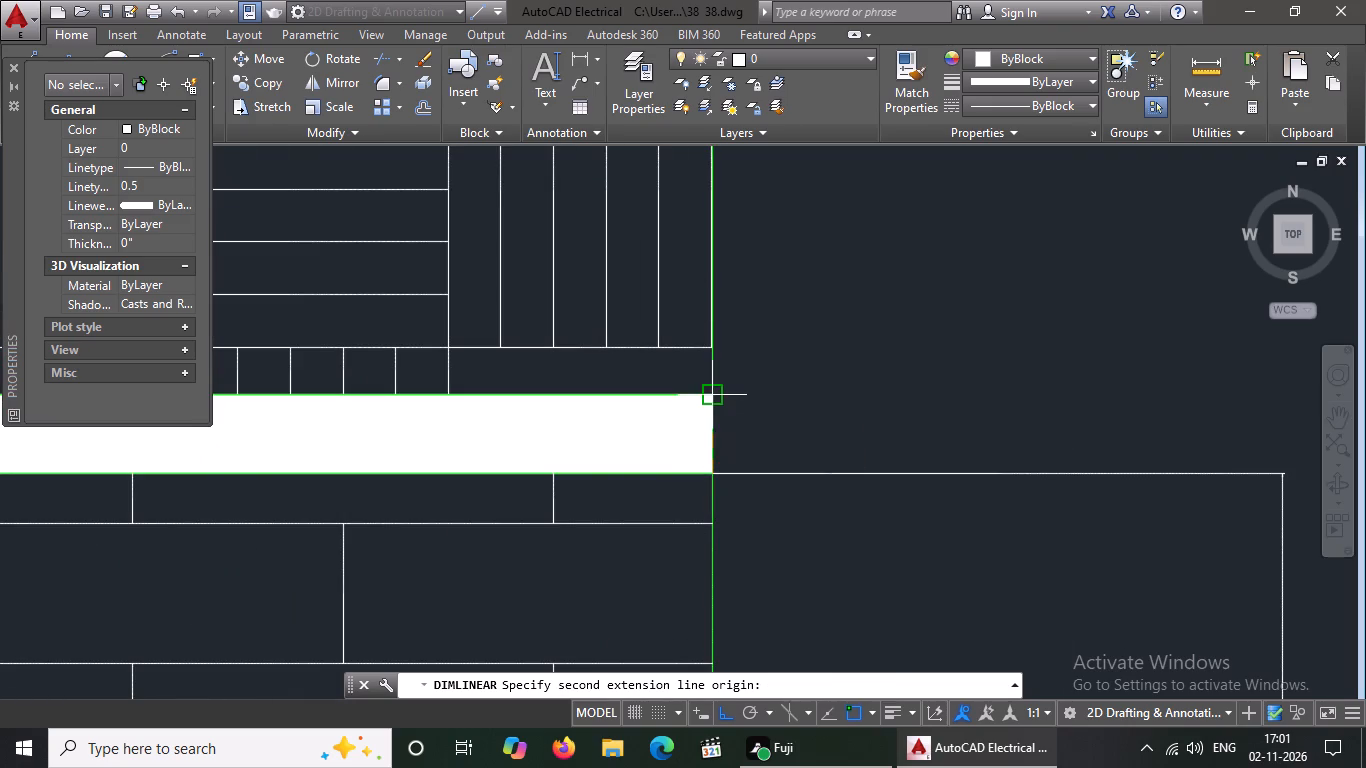
click(708, 394)
scroll(974, 362, down, 2)
scroll(1090, 383, up, 3)
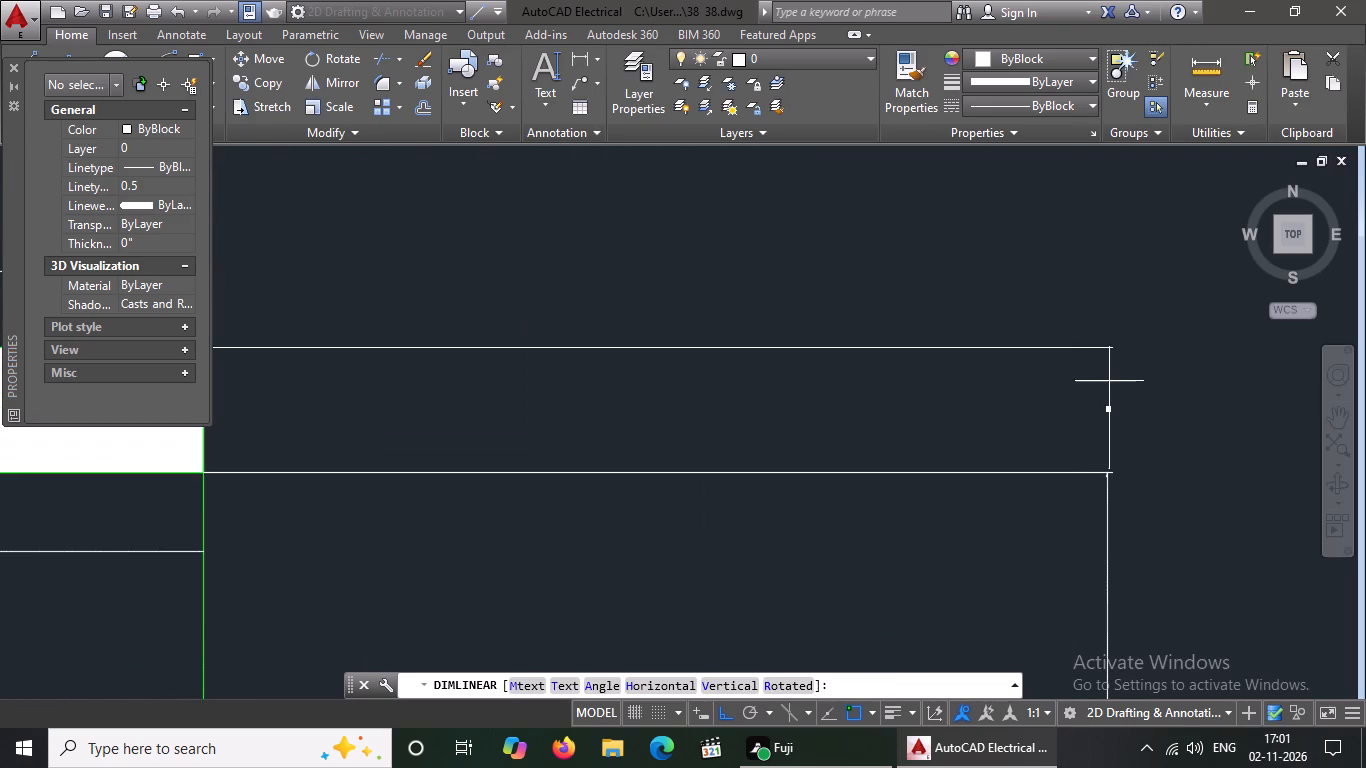
scroll(1109, 381, up, 1)
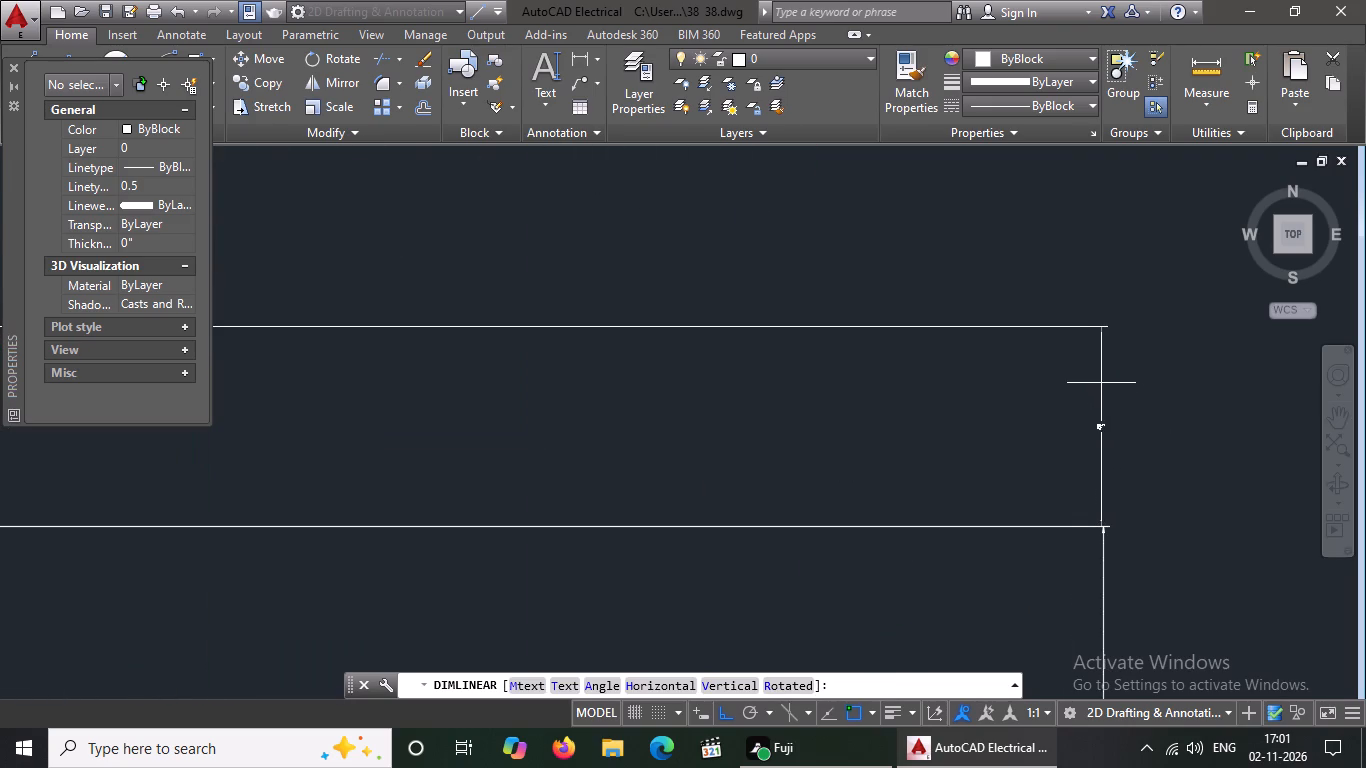
click(1104, 393)
scroll(1095, 390, down, 2)
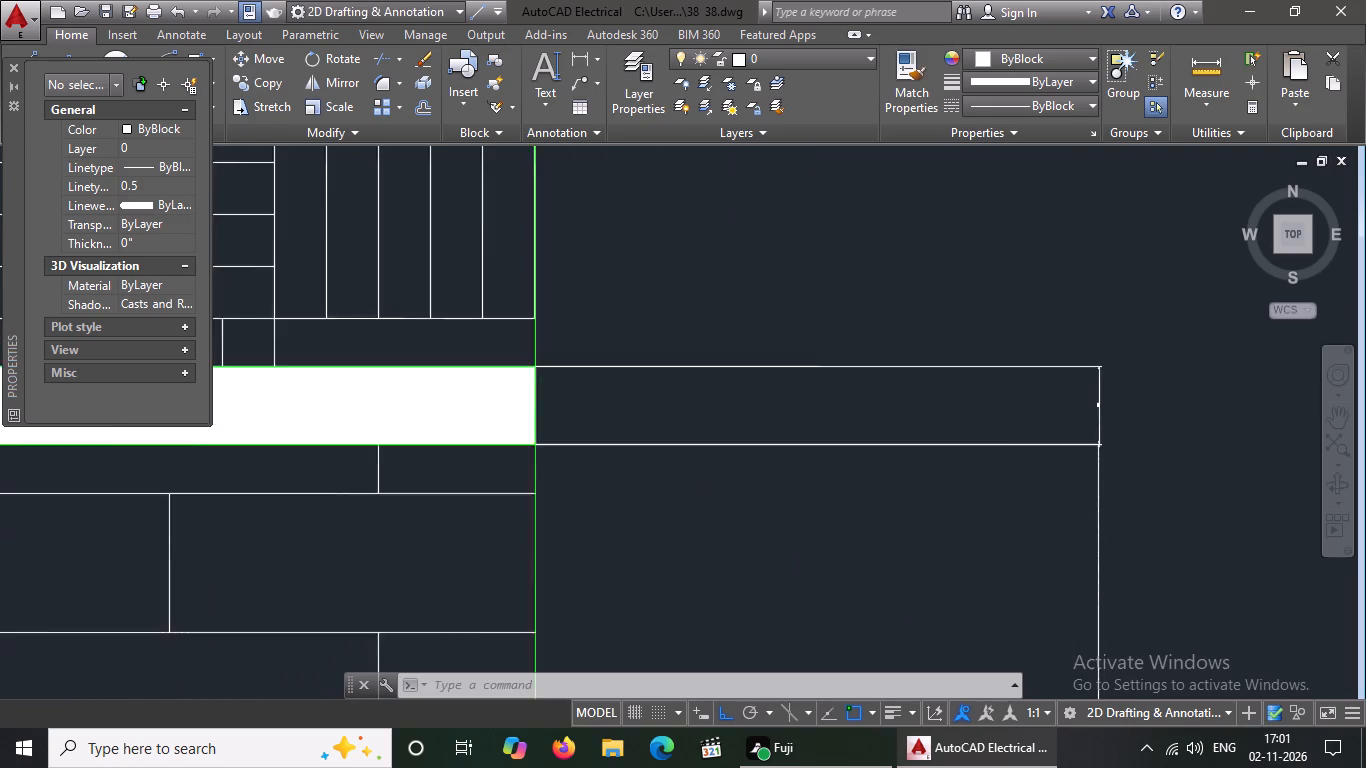
scroll(1097, 391, down, 1)
key(Escape)
Add a vertical linear dimension for the parapet height from its top corner to the slab top, in line with the slab-thickness dimension.
text(DIMLIN)
key(Return)
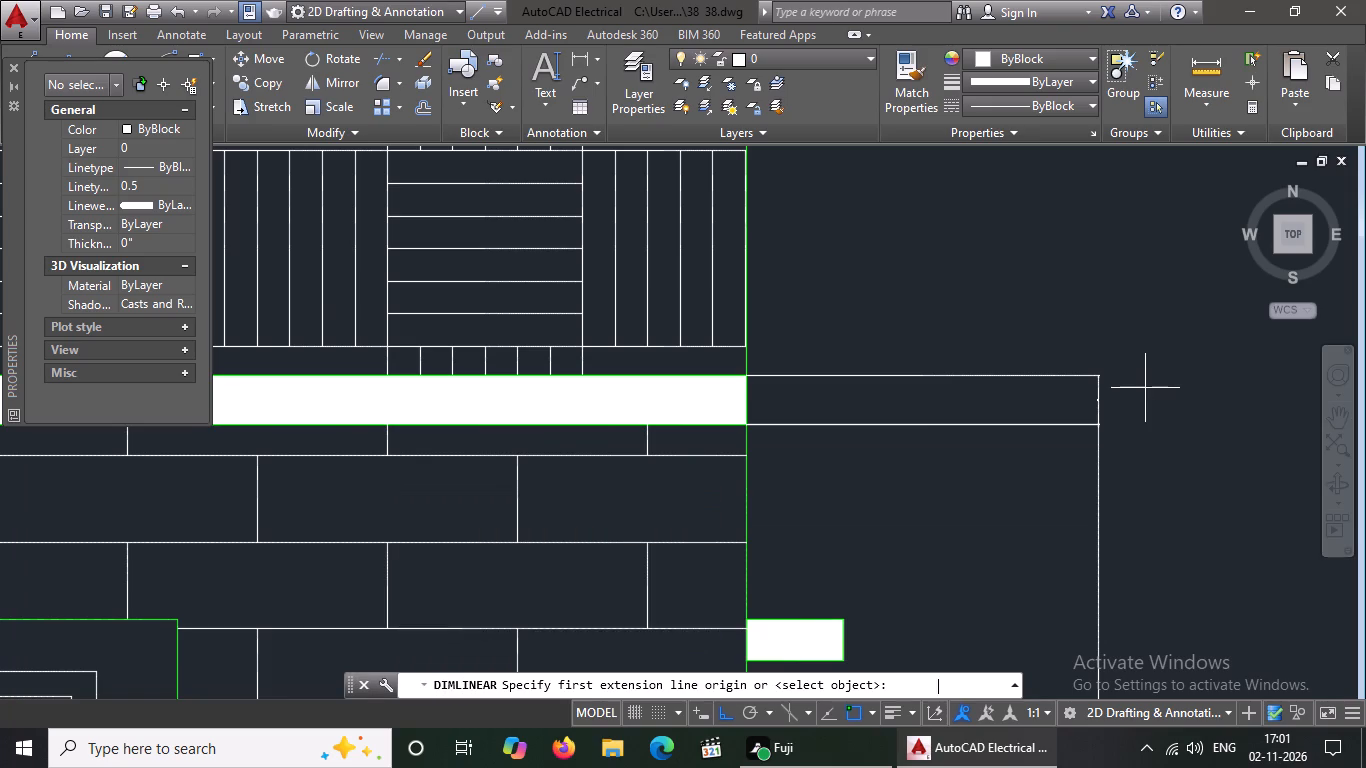
scroll(1062, 415, down, 1)
scroll(882, 212, up, 2)
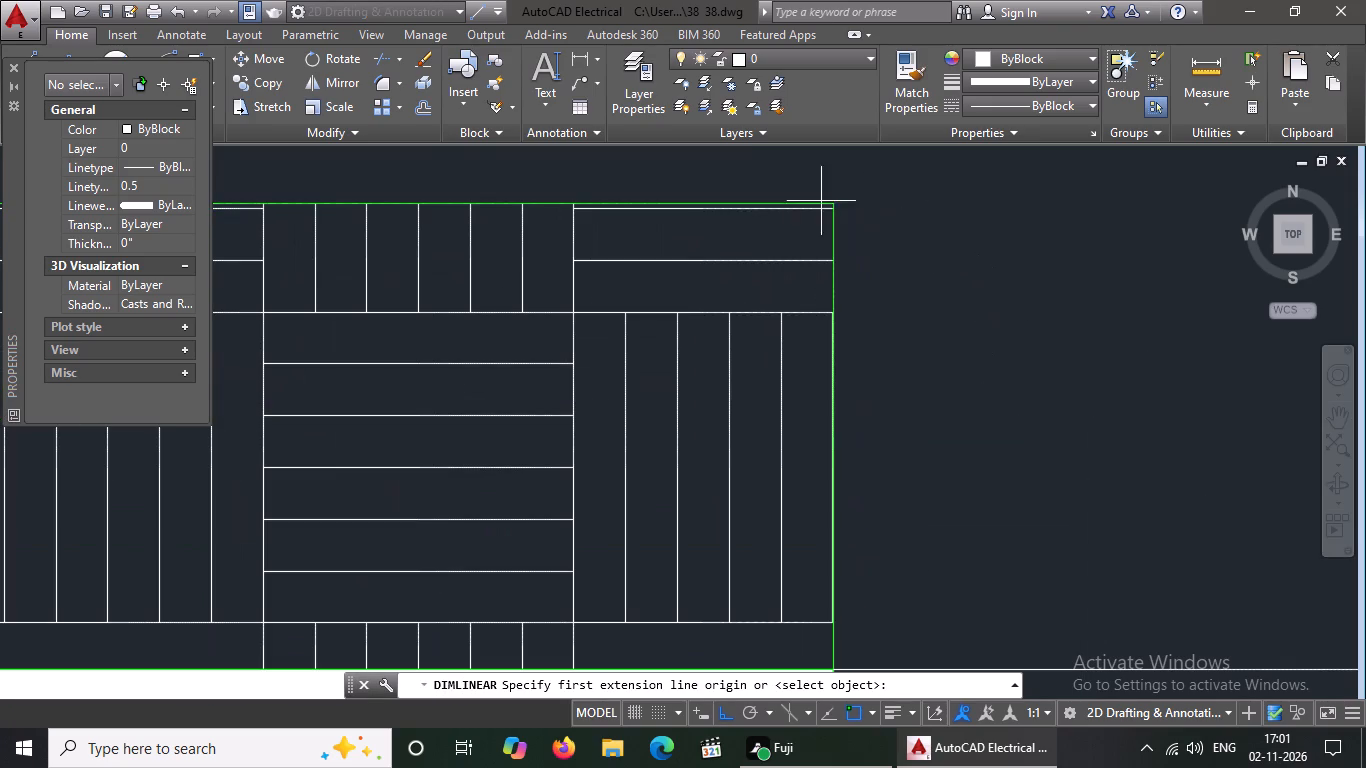
click(832, 208)
scroll(832, 208, down, 3)
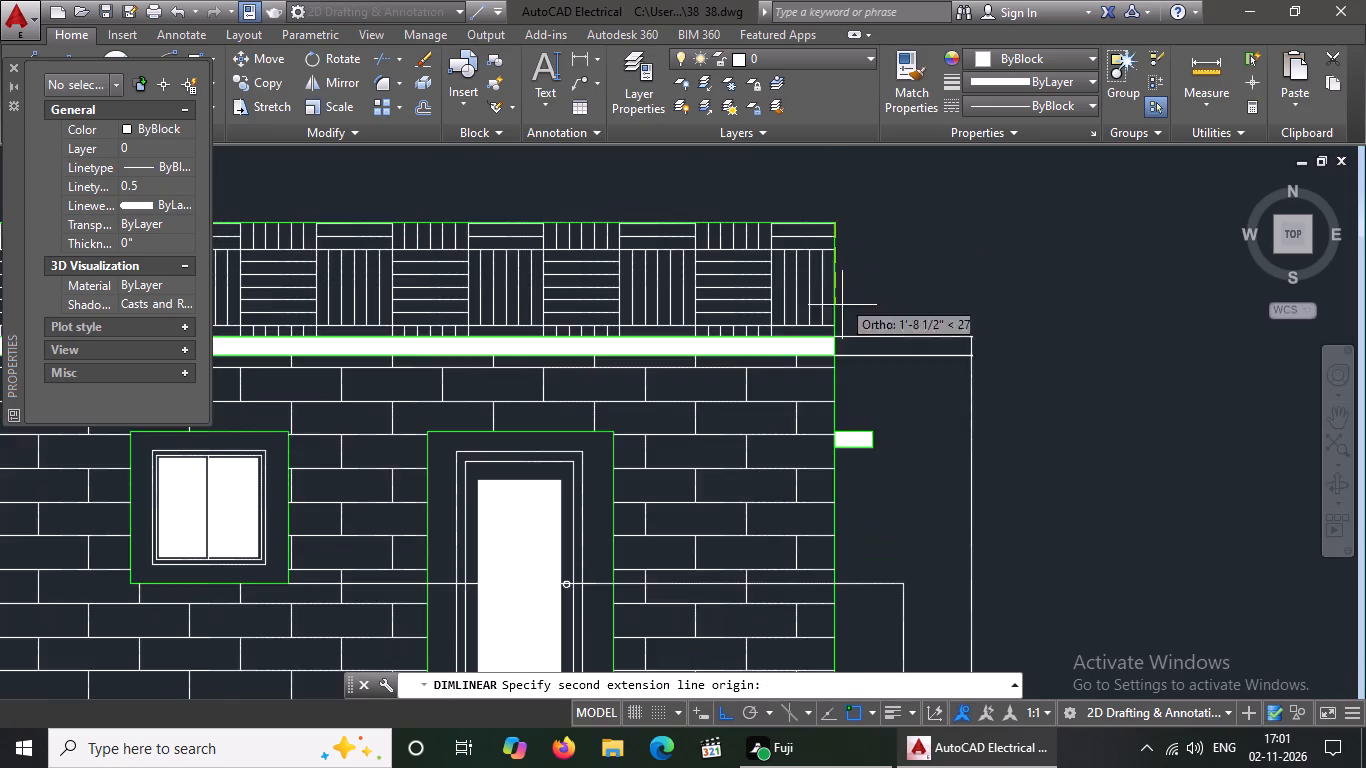
scroll(841, 342, up, 3)
click(807, 321)
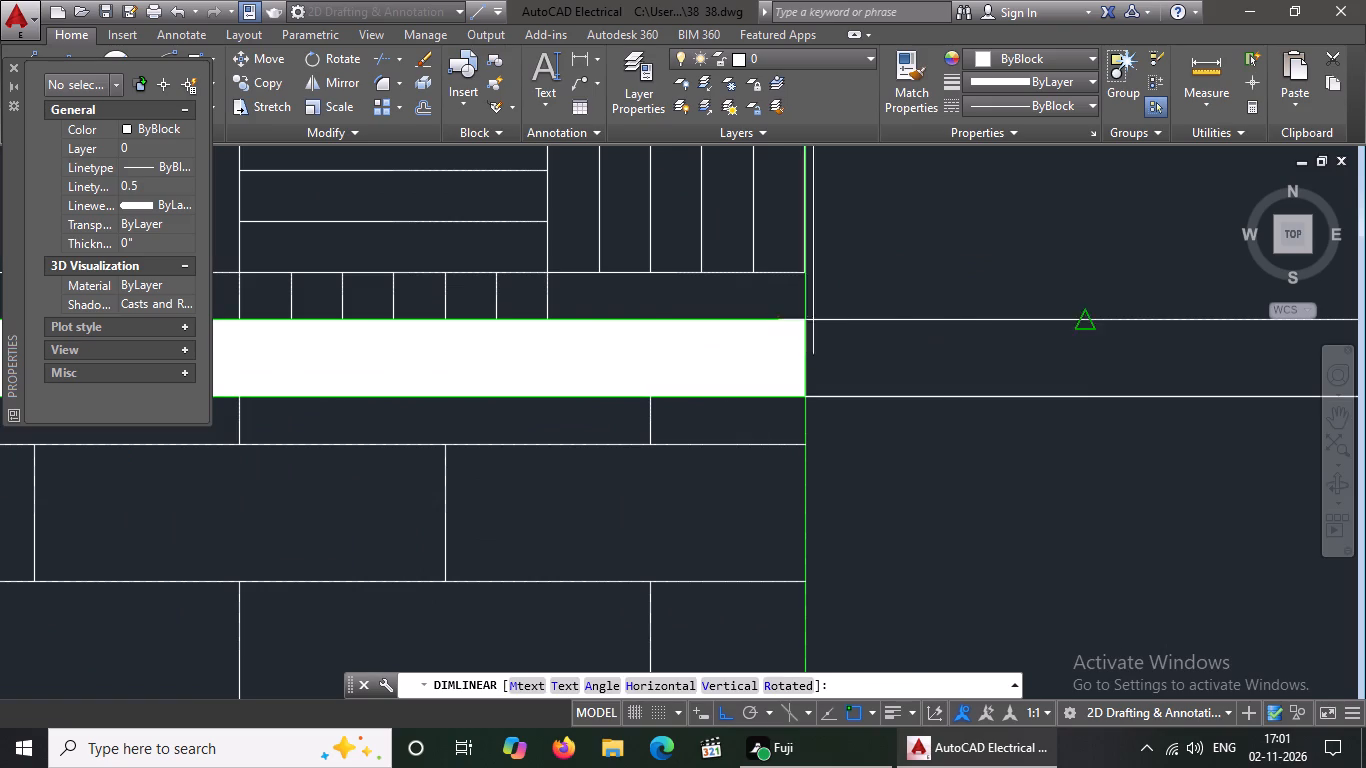
scroll(832, 315, down, 2)
scroll(1063, 297, up, 2)
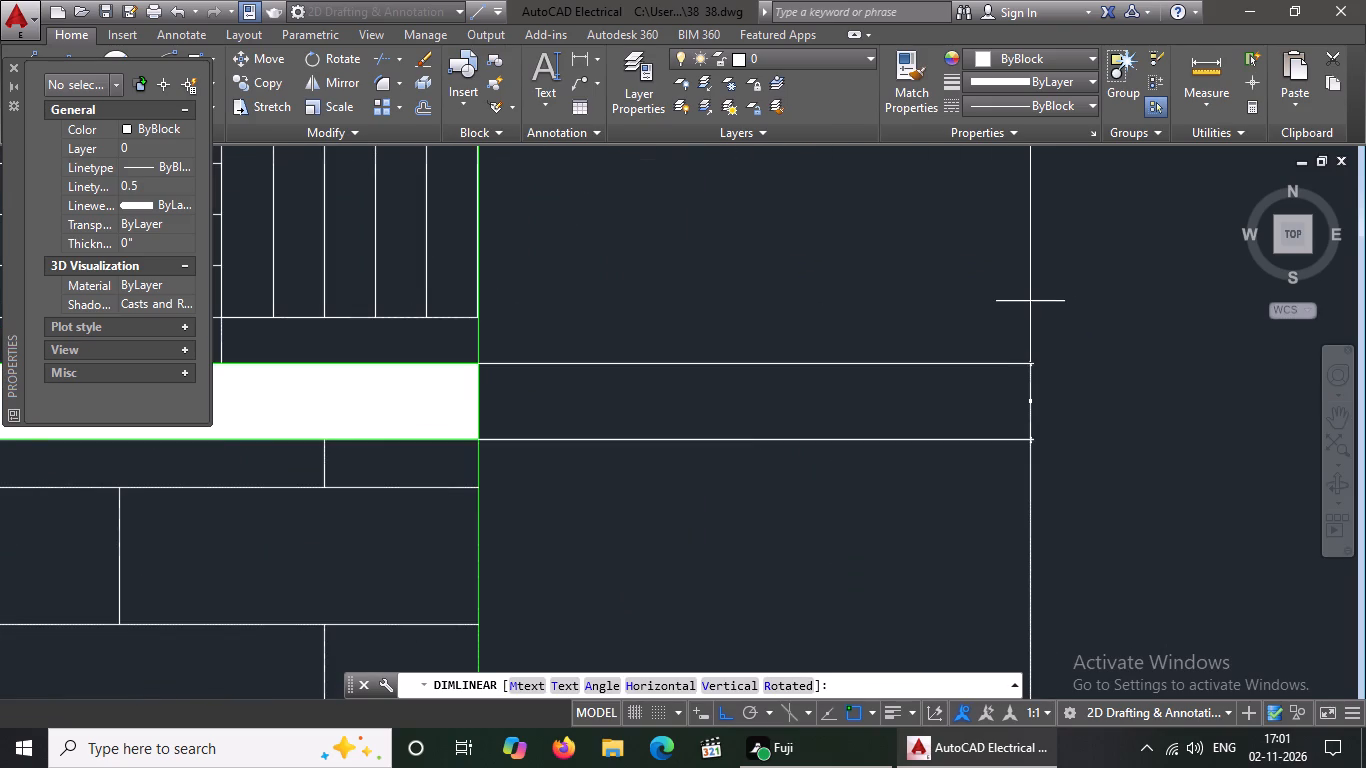
click(1031, 299)
Add a vertical linear dimension for the window's height, from its bottom to top right corners, in line with the sill-height dimension.
scroll(1022, 301, down, 5)
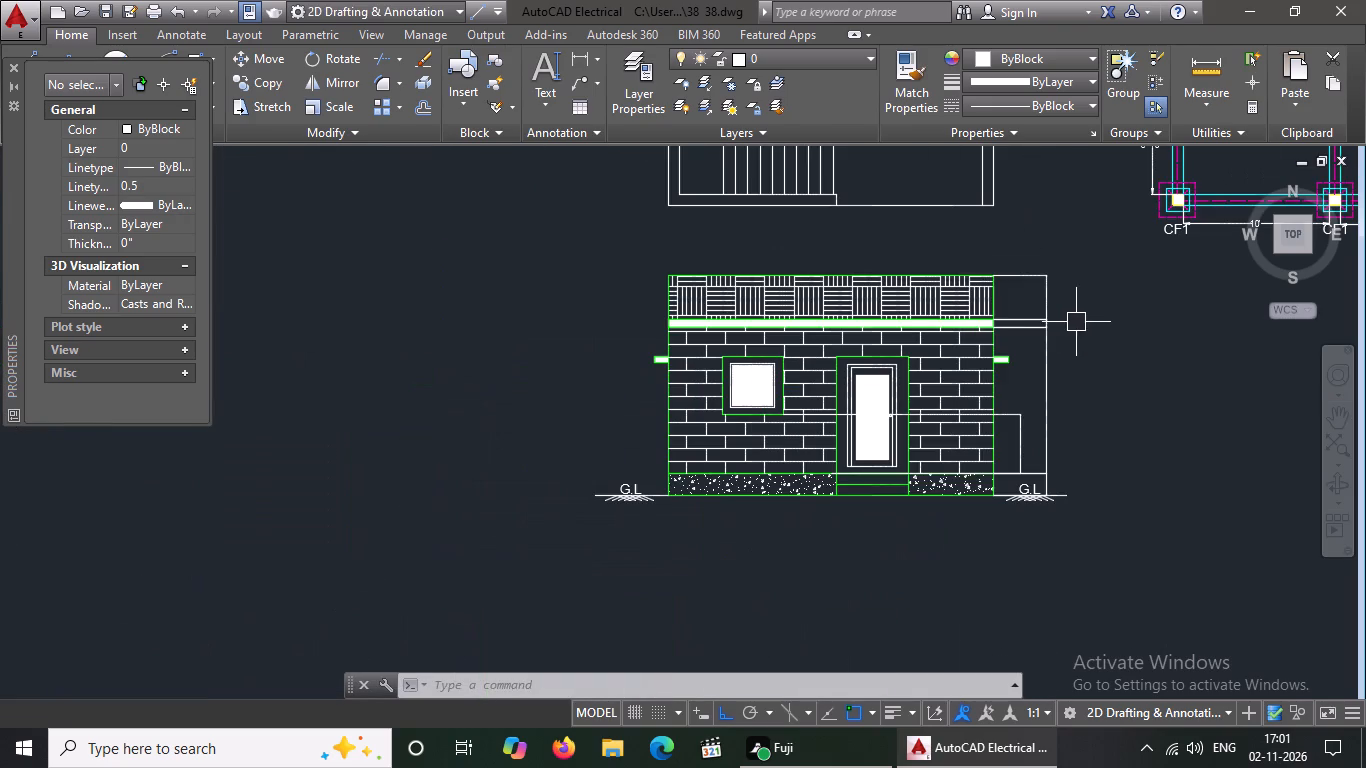
middle_drag(1070, 324, 798, 369)
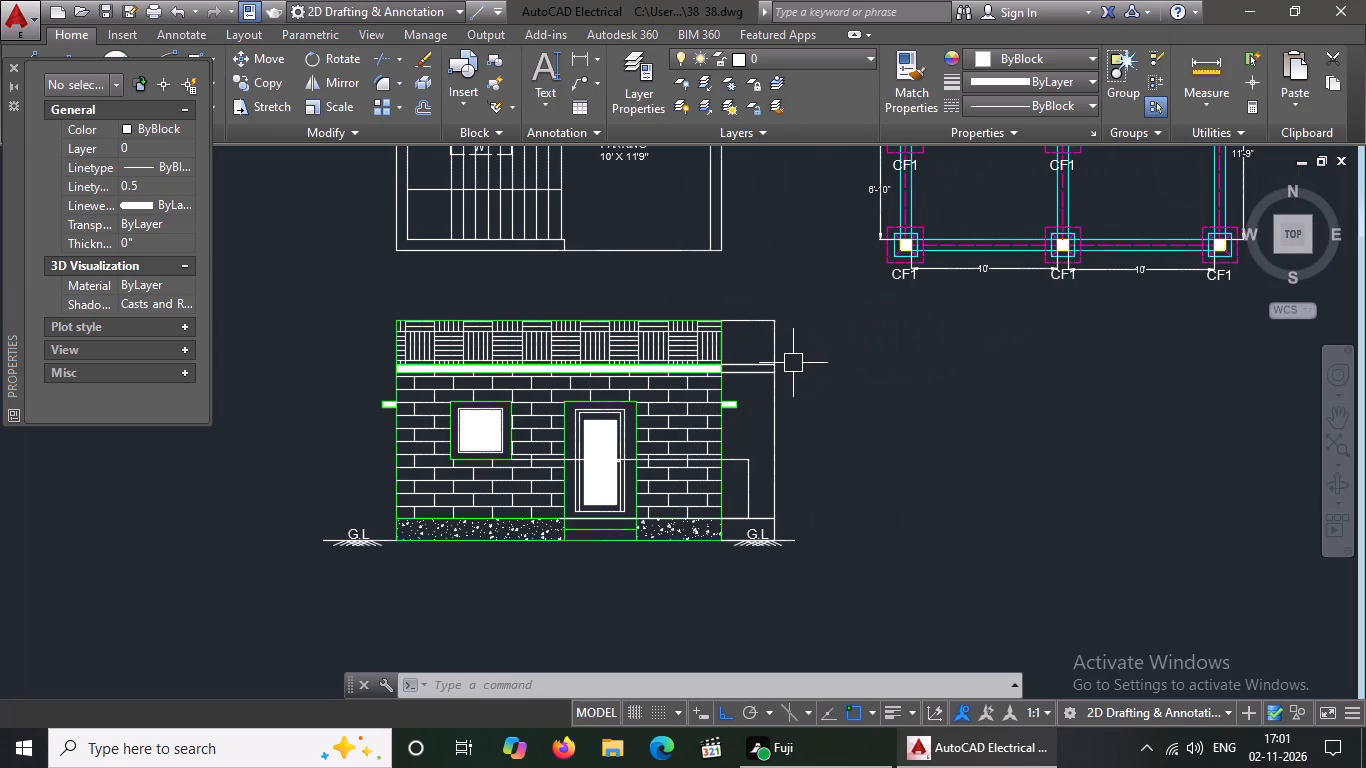
scroll(793, 363, down, 2)
scroll(711, 388, up, 3)
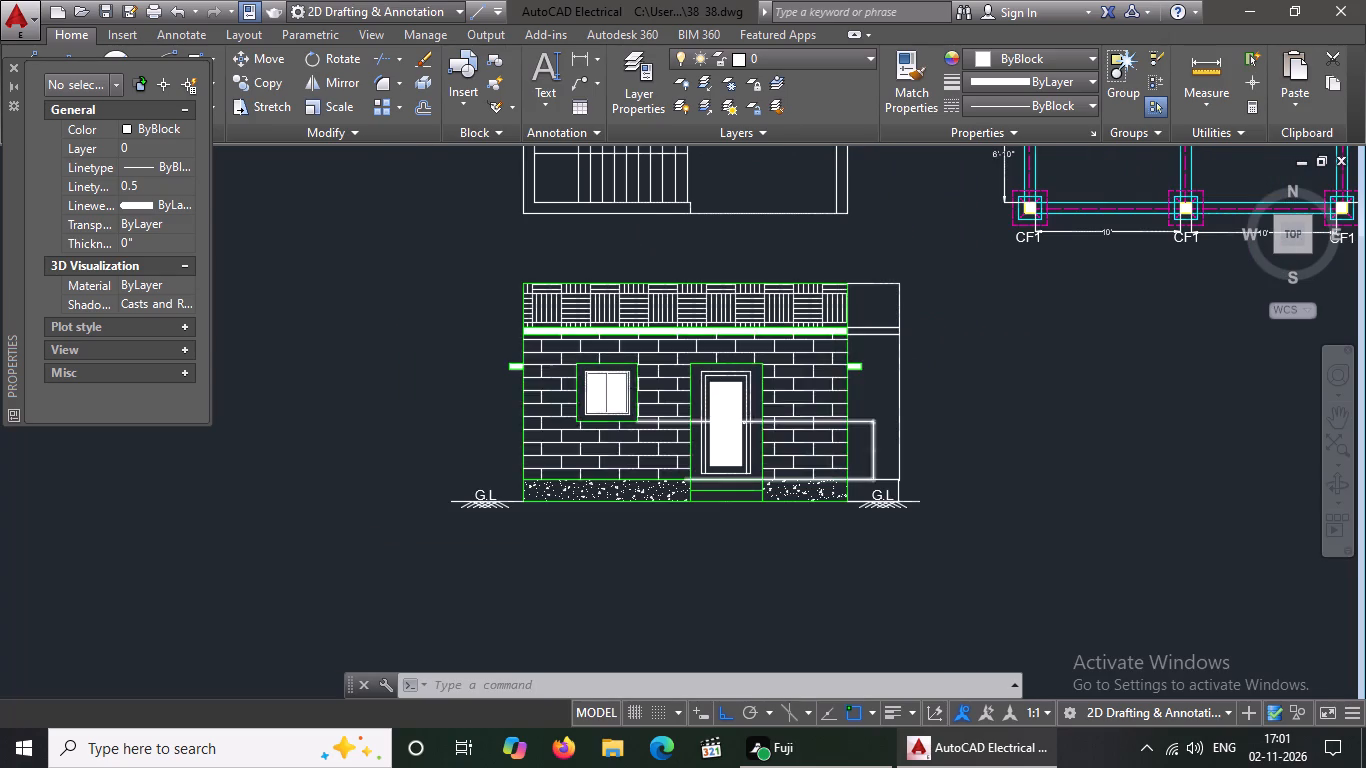
scroll(764, 416, up, 1)
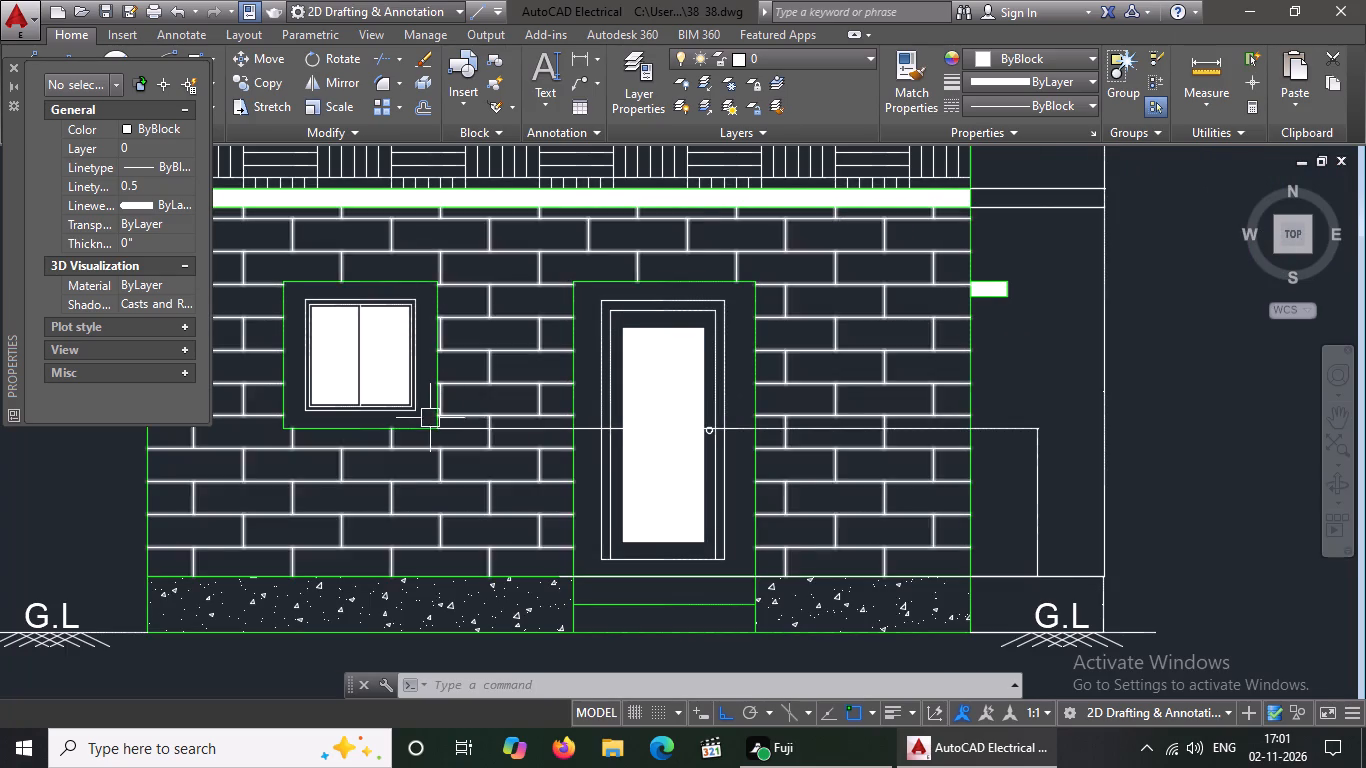
text(DIMLIN)
key(Return)
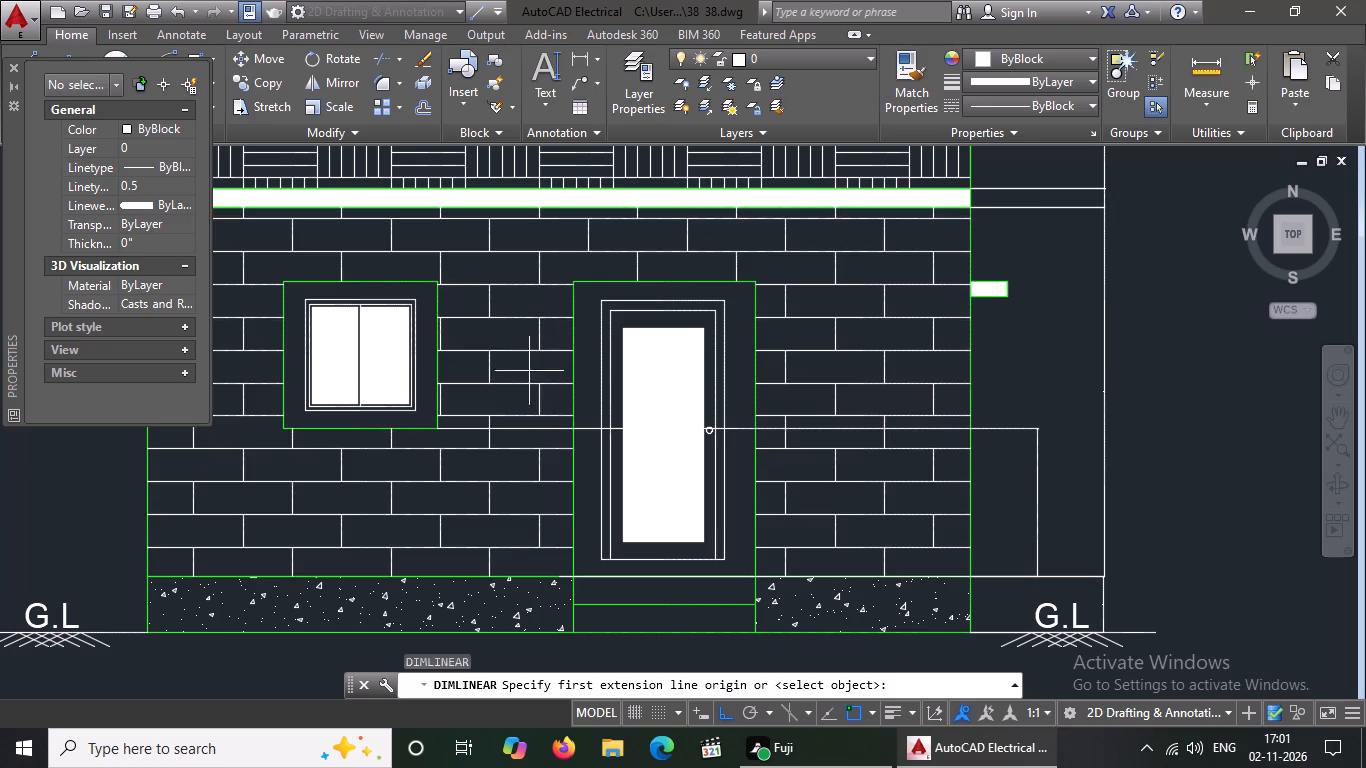
click(437, 428)
click(437, 282)
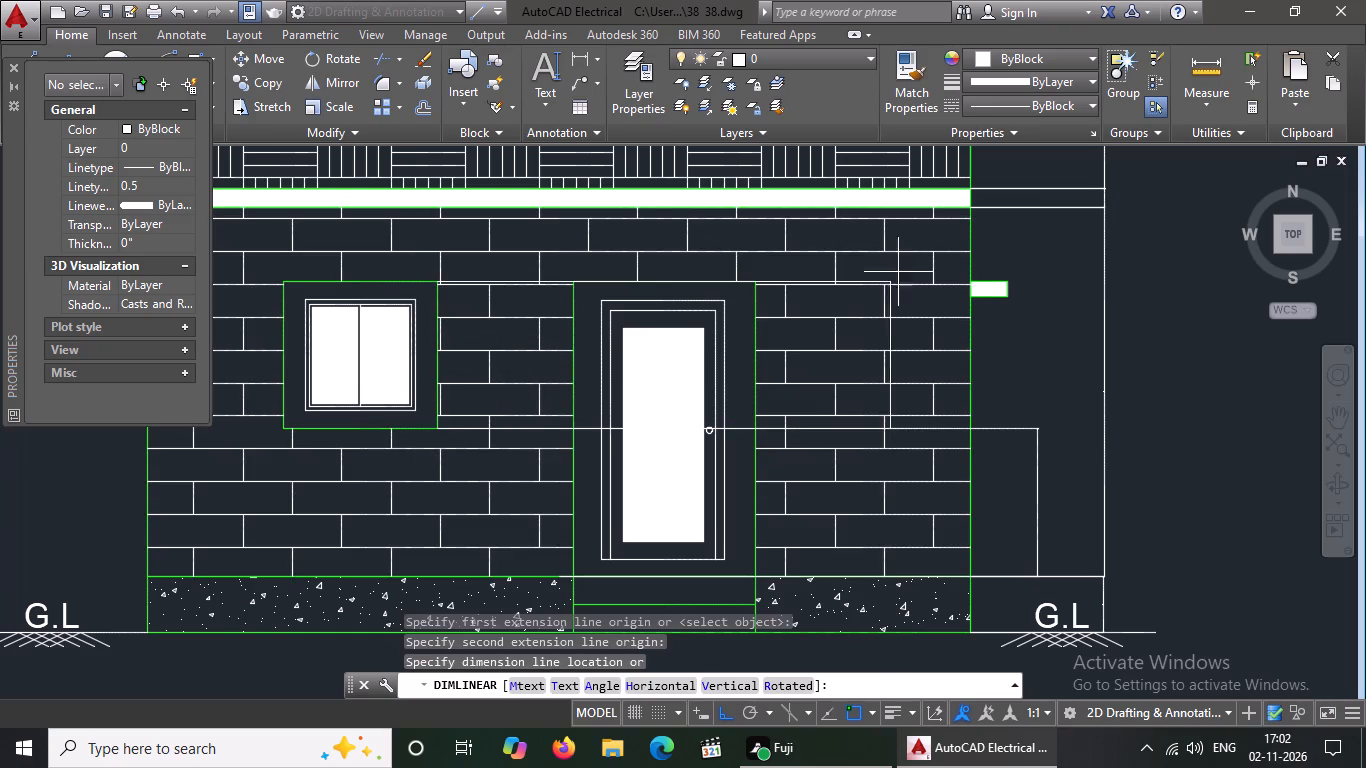
click(1037, 274)
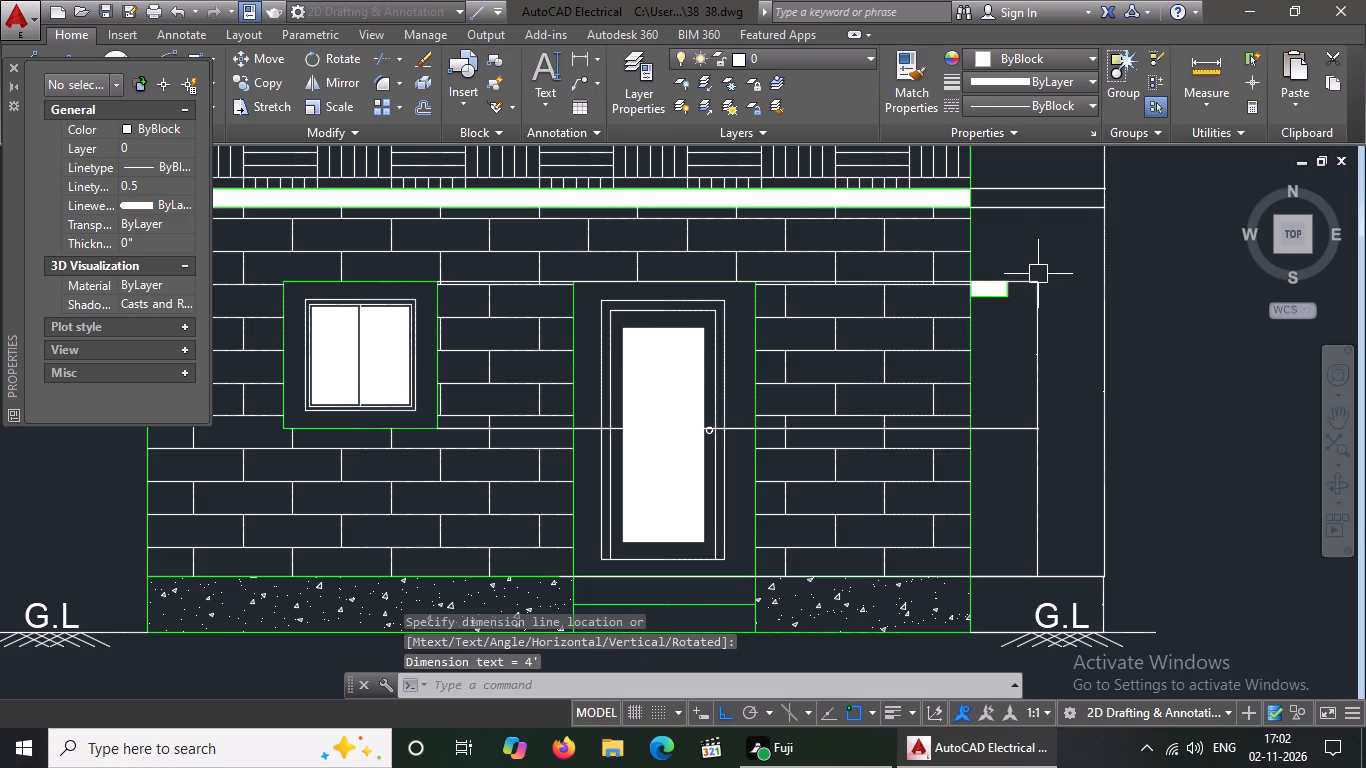
Set the arrow size to 5" for the parapet-height dimension at the front elevation's right side.
scroll(1039, 275, down, 3)
scroll(1083, 213, up, 4)
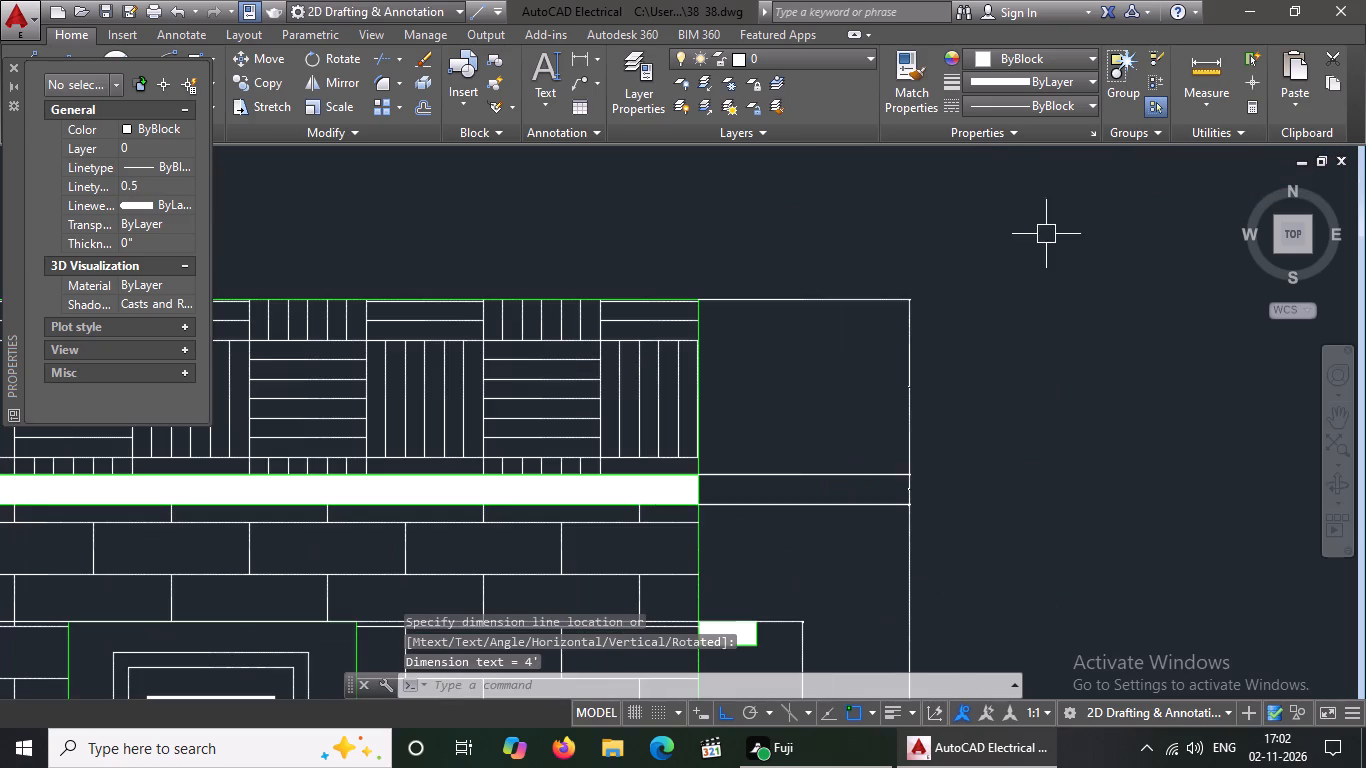
click(904, 360)
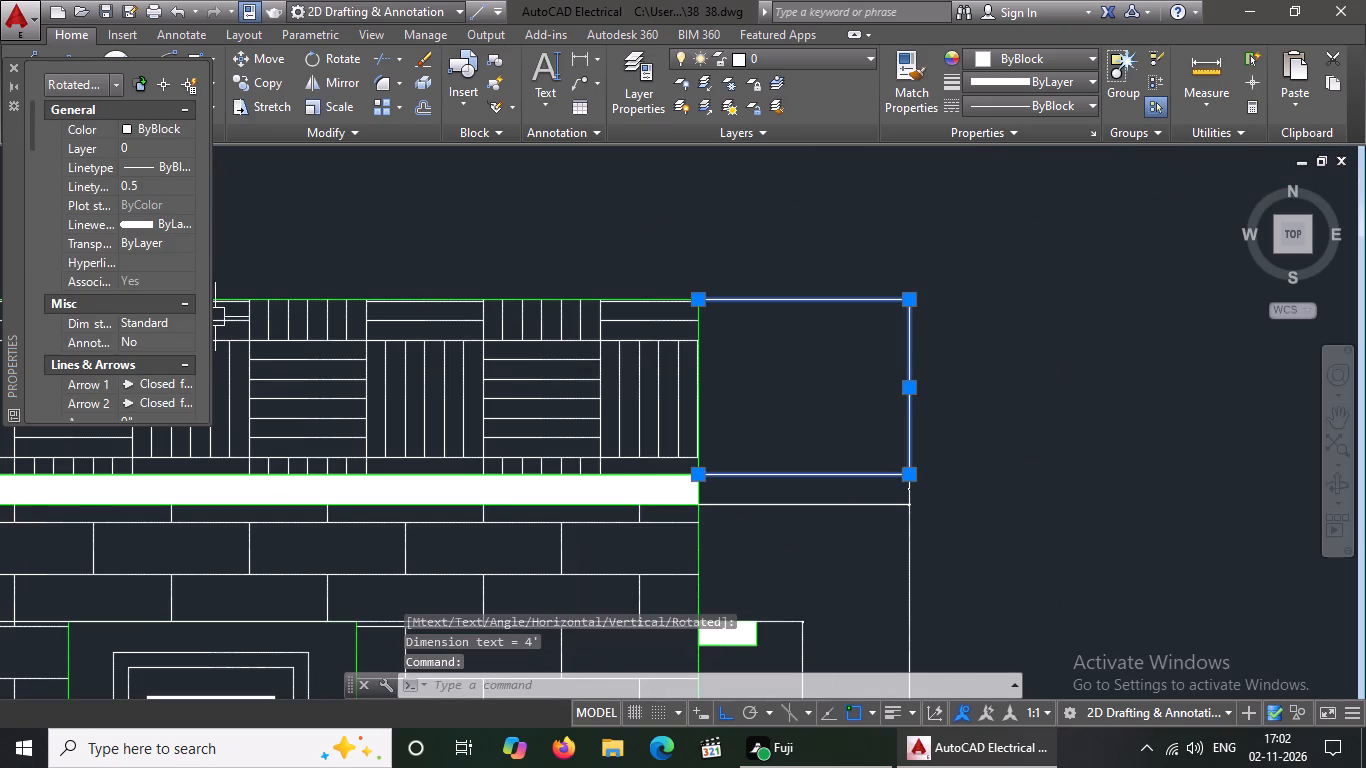
scroll(144, 321, down, 2)
click(141, 183)
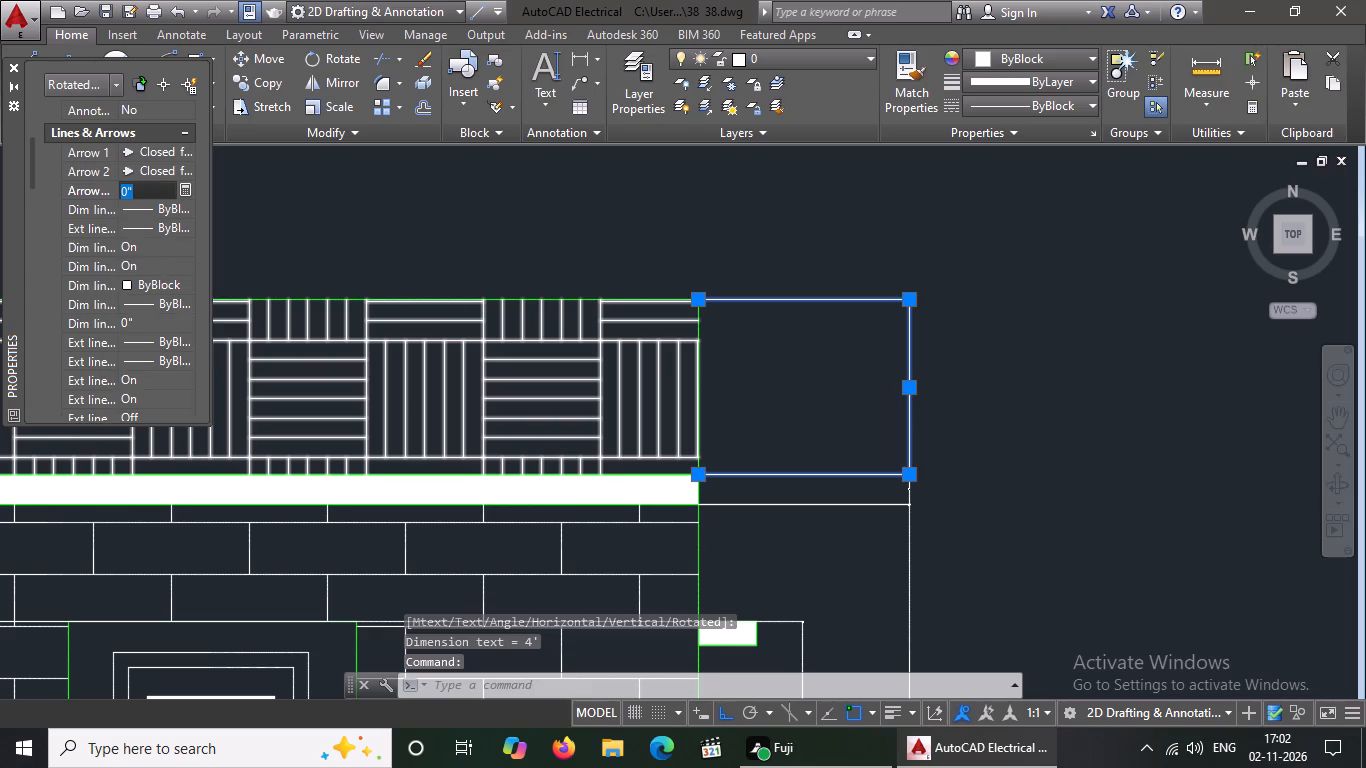
key(BackSpace)
key(BackSpace)
key(BackSpace)
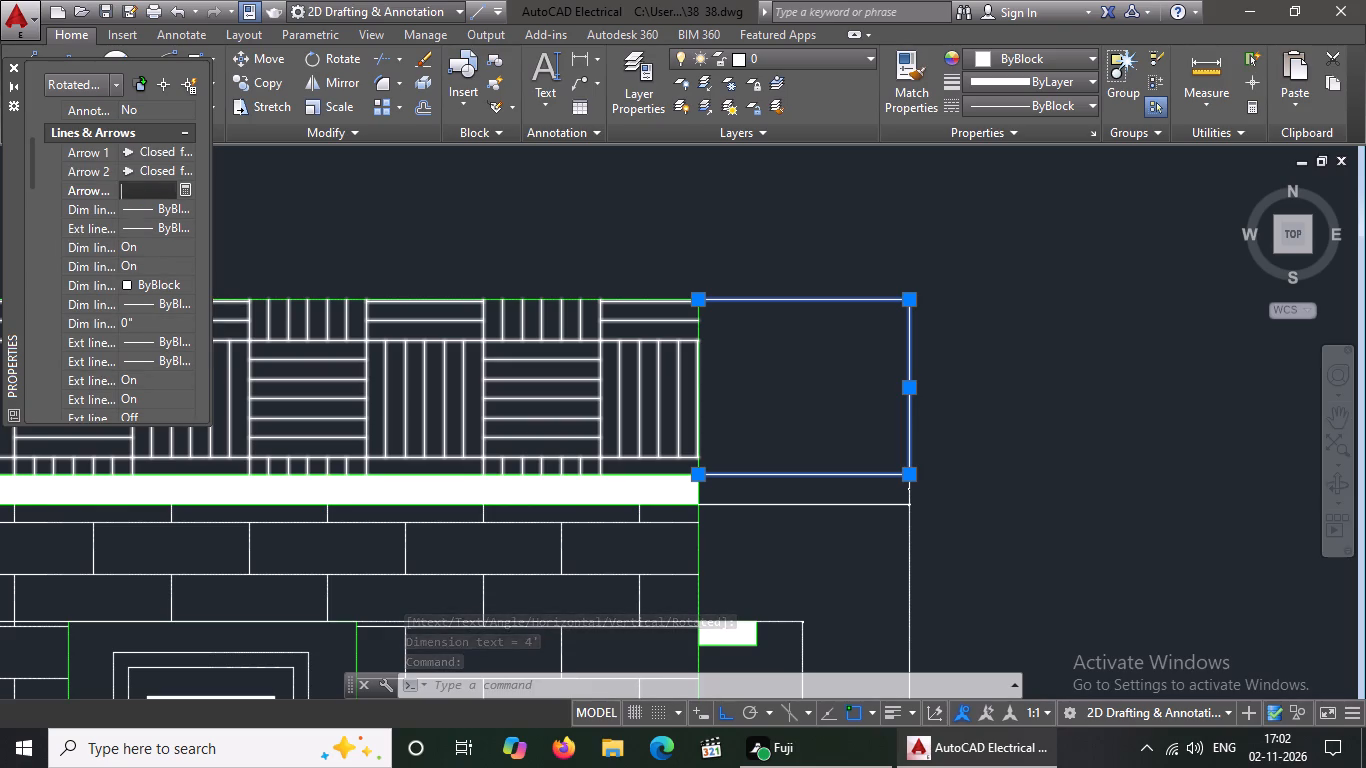
key(5)
key(shift+quotedbl)
key(Return)
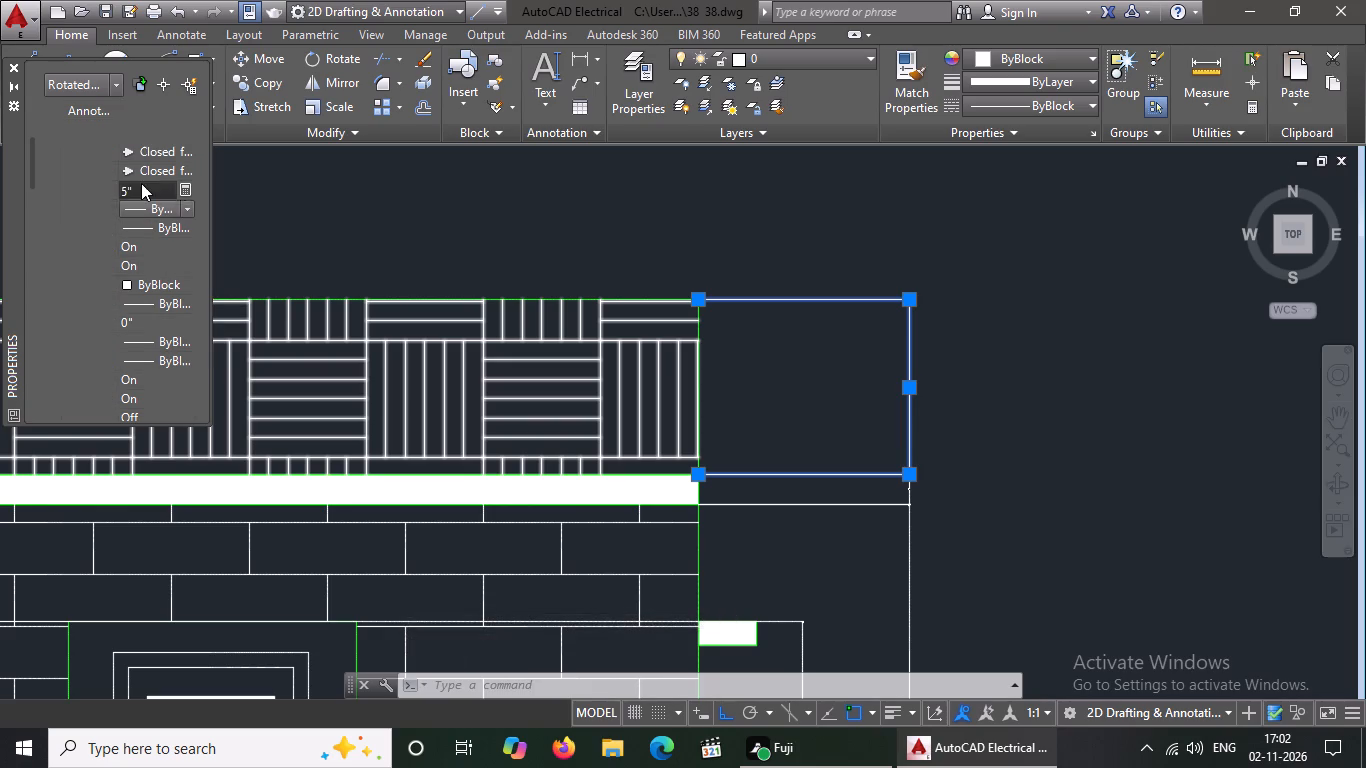
Set the text height to 5" for the parapet-height dimension beside the front elevation.
scroll(133, 200, down, 5)
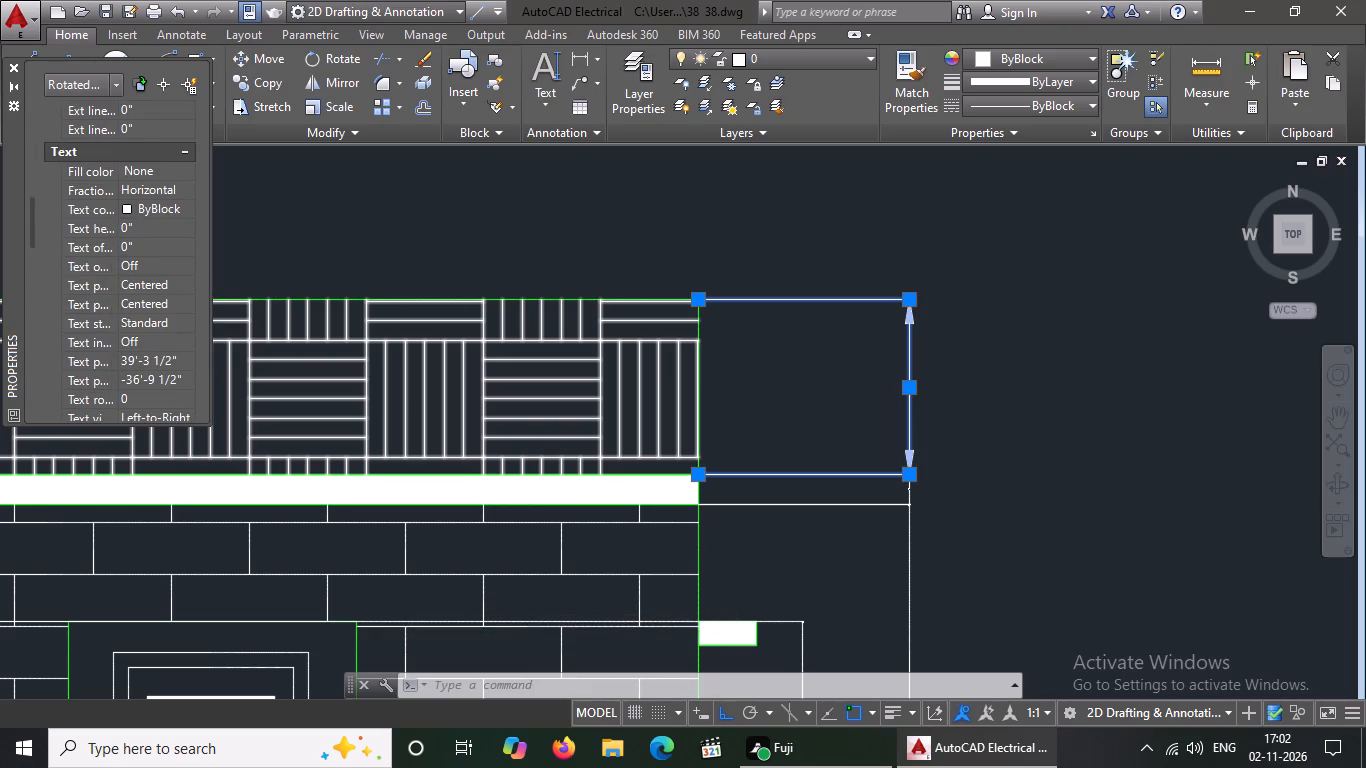
click(140, 231)
key(BackSpace)
key(BackSpace)
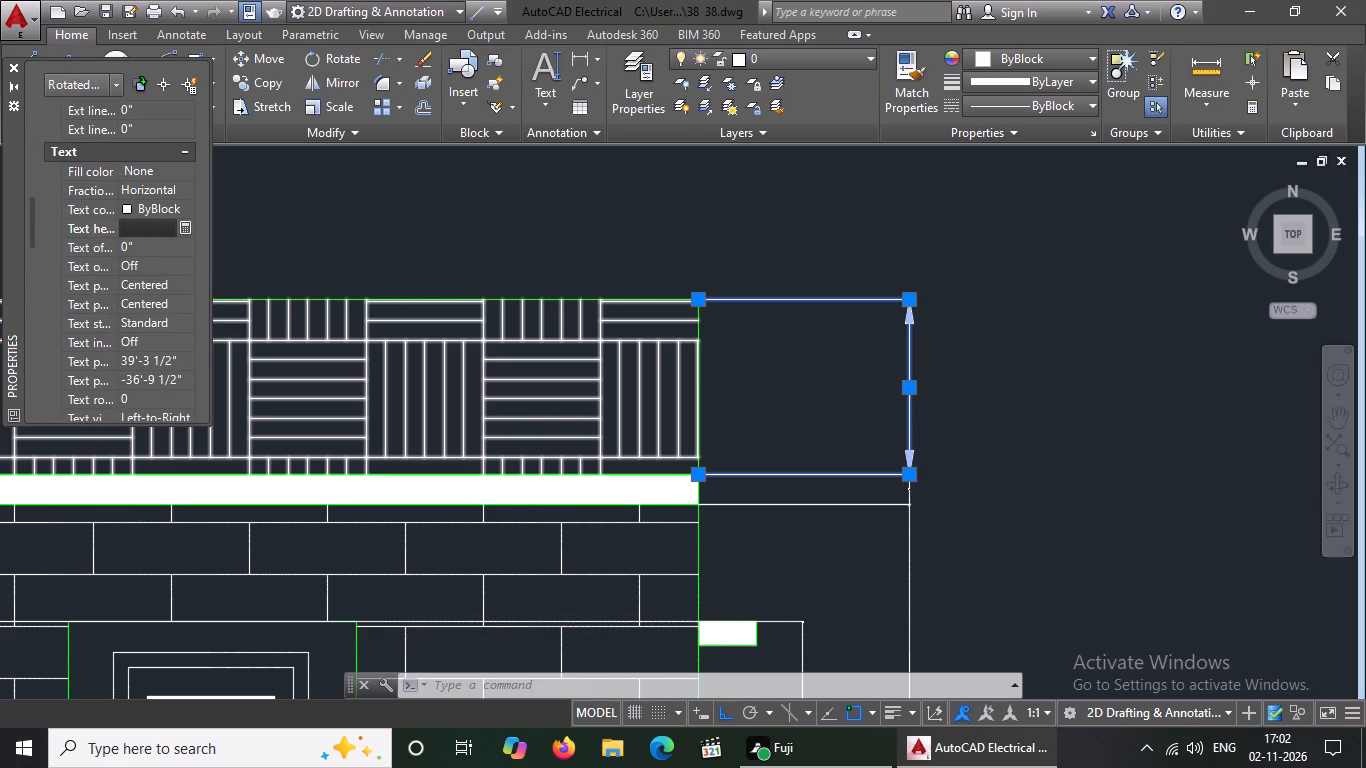
key(5)
key(shift+quotedbl)
key(Return)
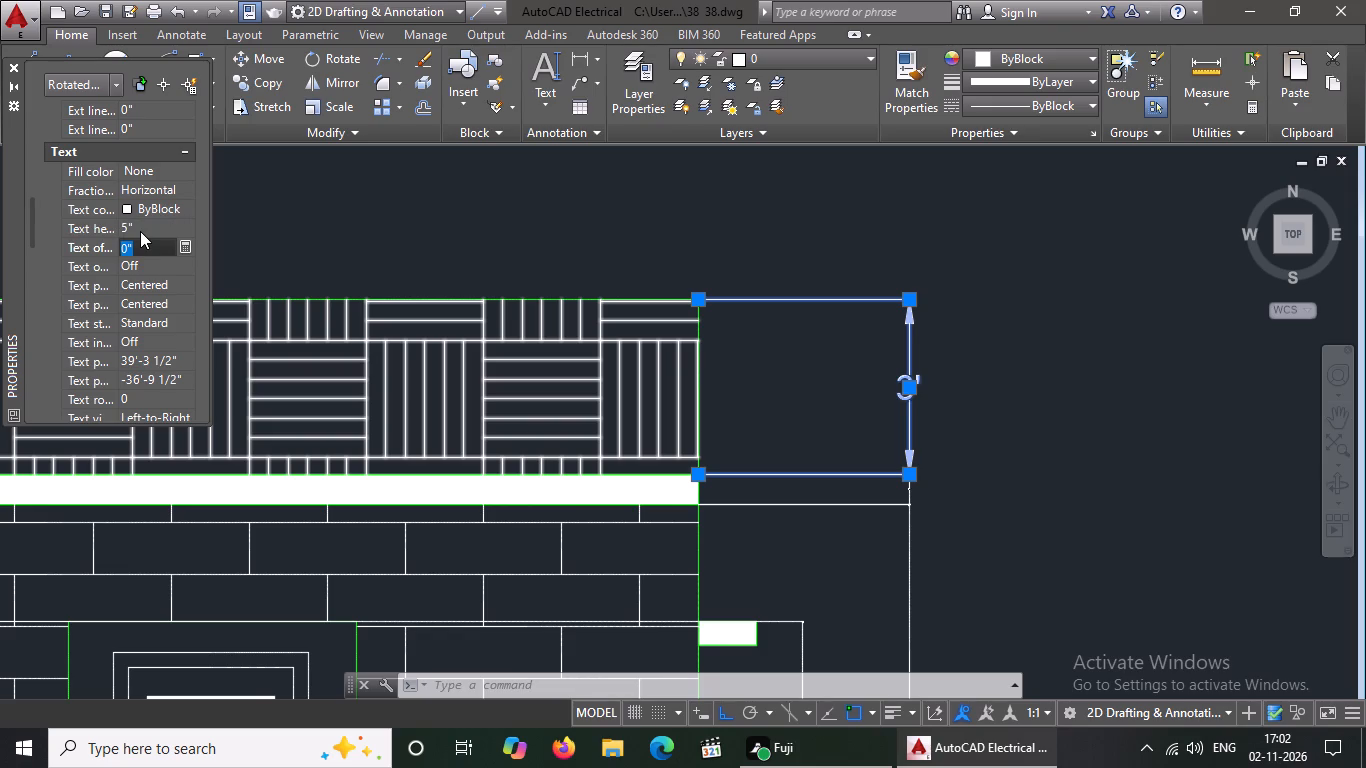
scroll(140, 231, down, 11)
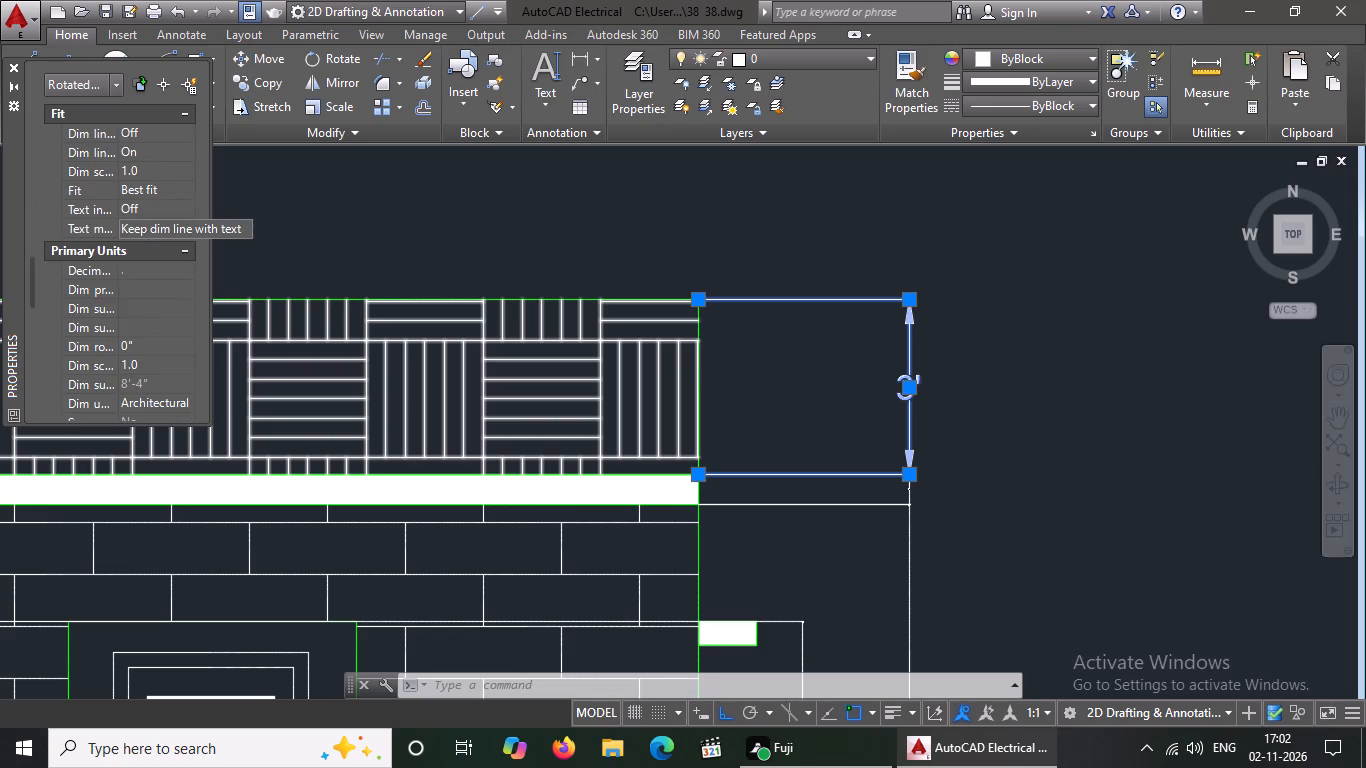
scroll(136, 244, down, 11)
scroll(133, 271, down, 12)
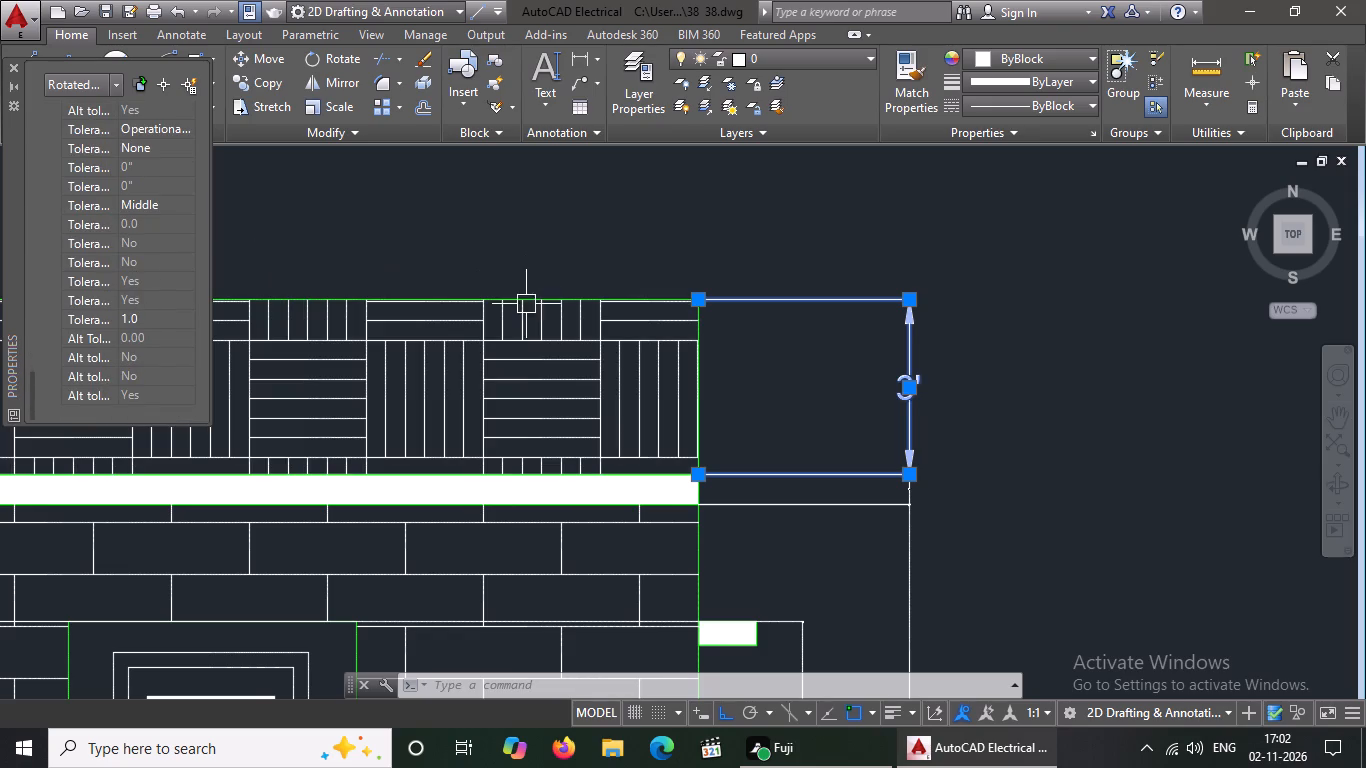
key(Escape)
key(Escape)
Set the arrow size to 5" for the roof slab's thickness dimension, just below the parapet-height dimension.
scroll(877, 389, down, 3)
scroll(895, 420, up, 2)
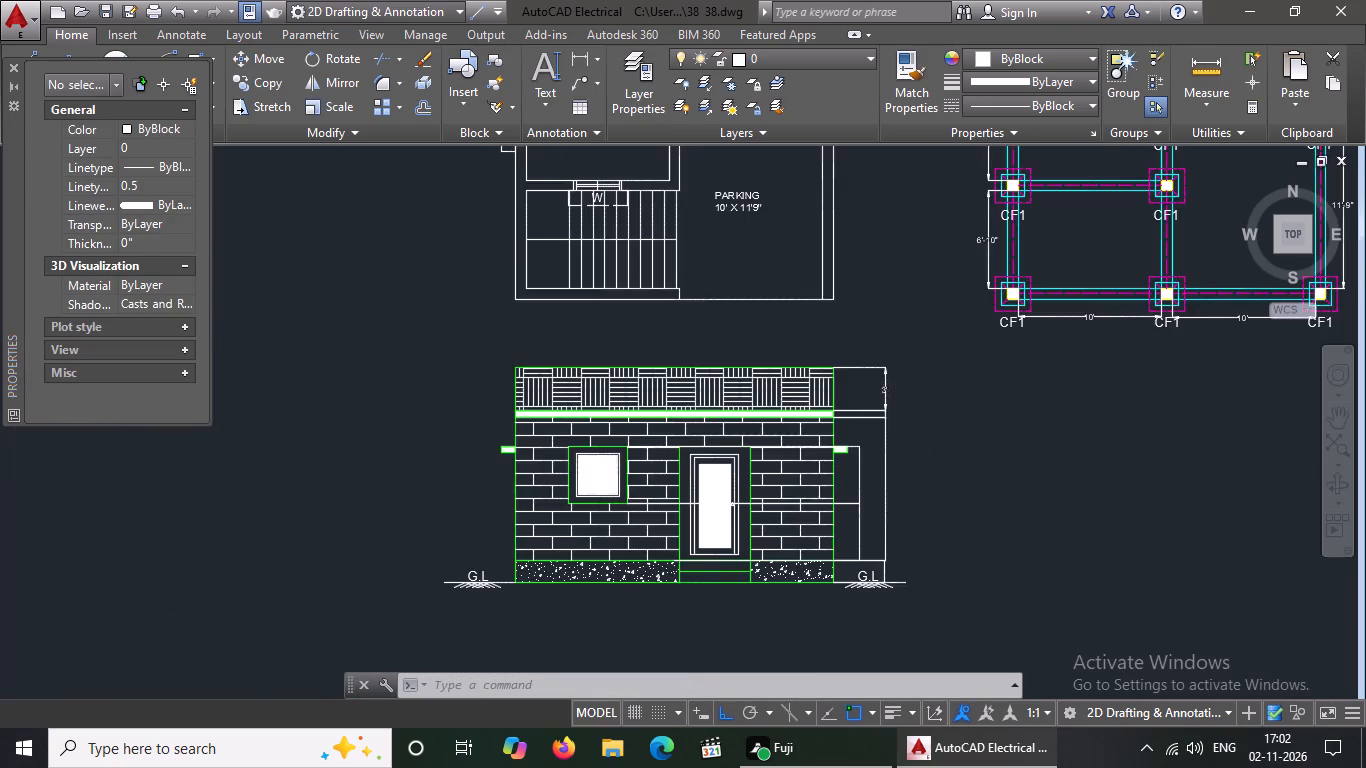
scroll(895, 420, up, 2)
click(807, 384)
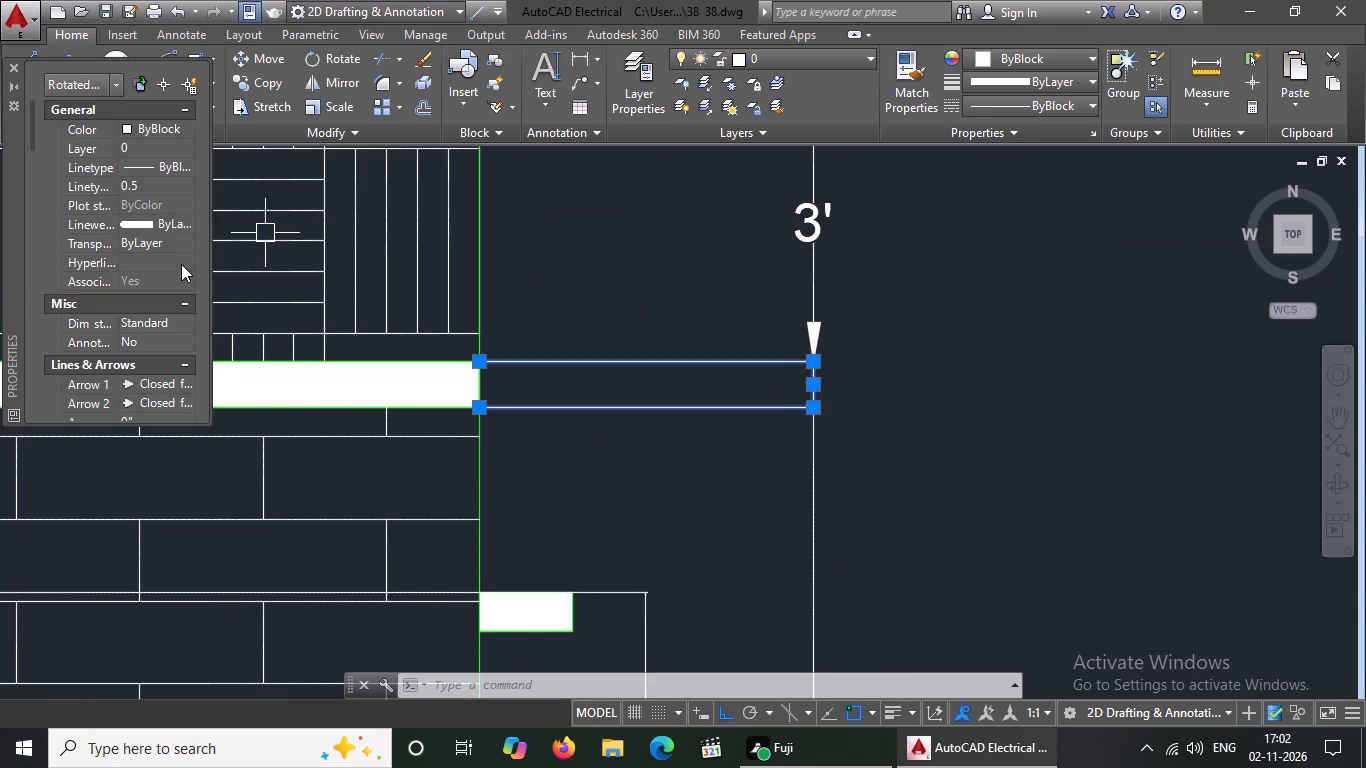
scroll(124, 277, down, 3)
scroll(145, 180, up, 3)
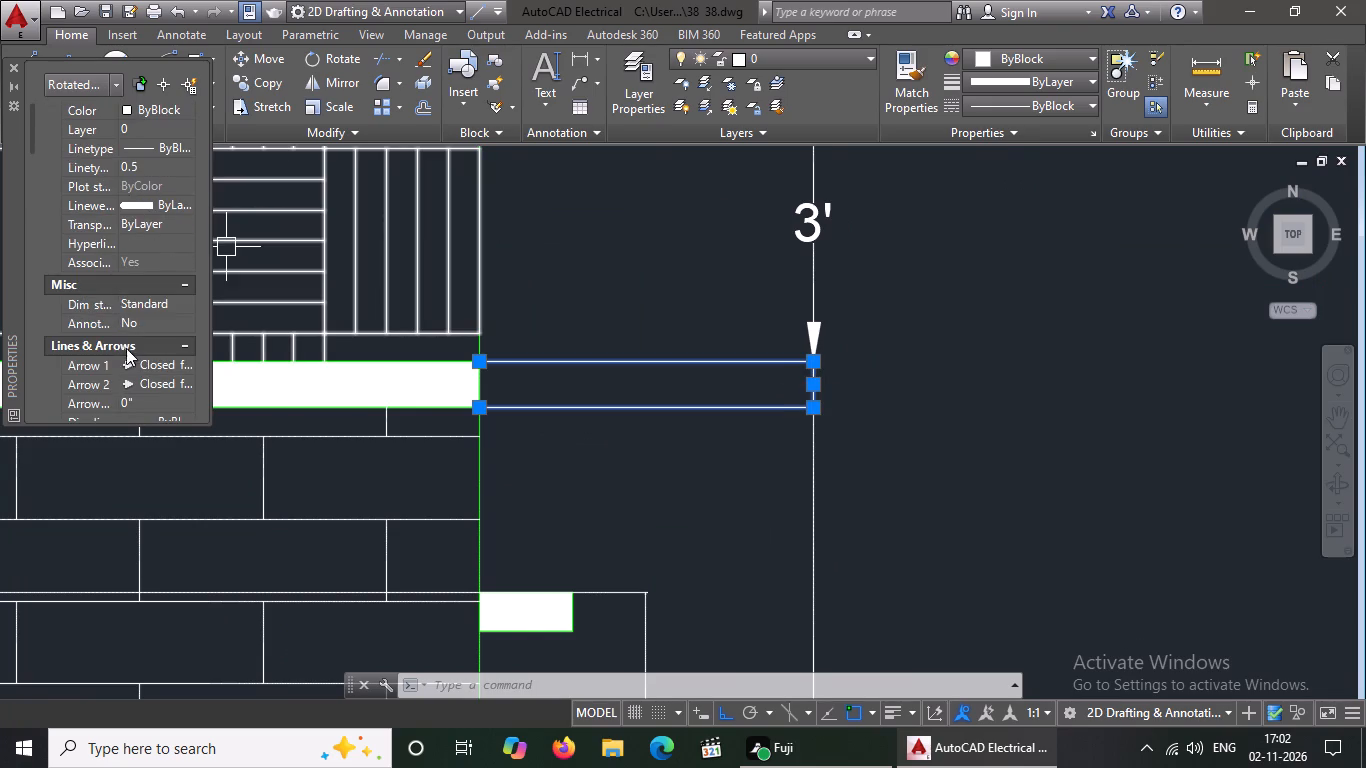
scroll(130, 350, down, 1)
click(148, 302)
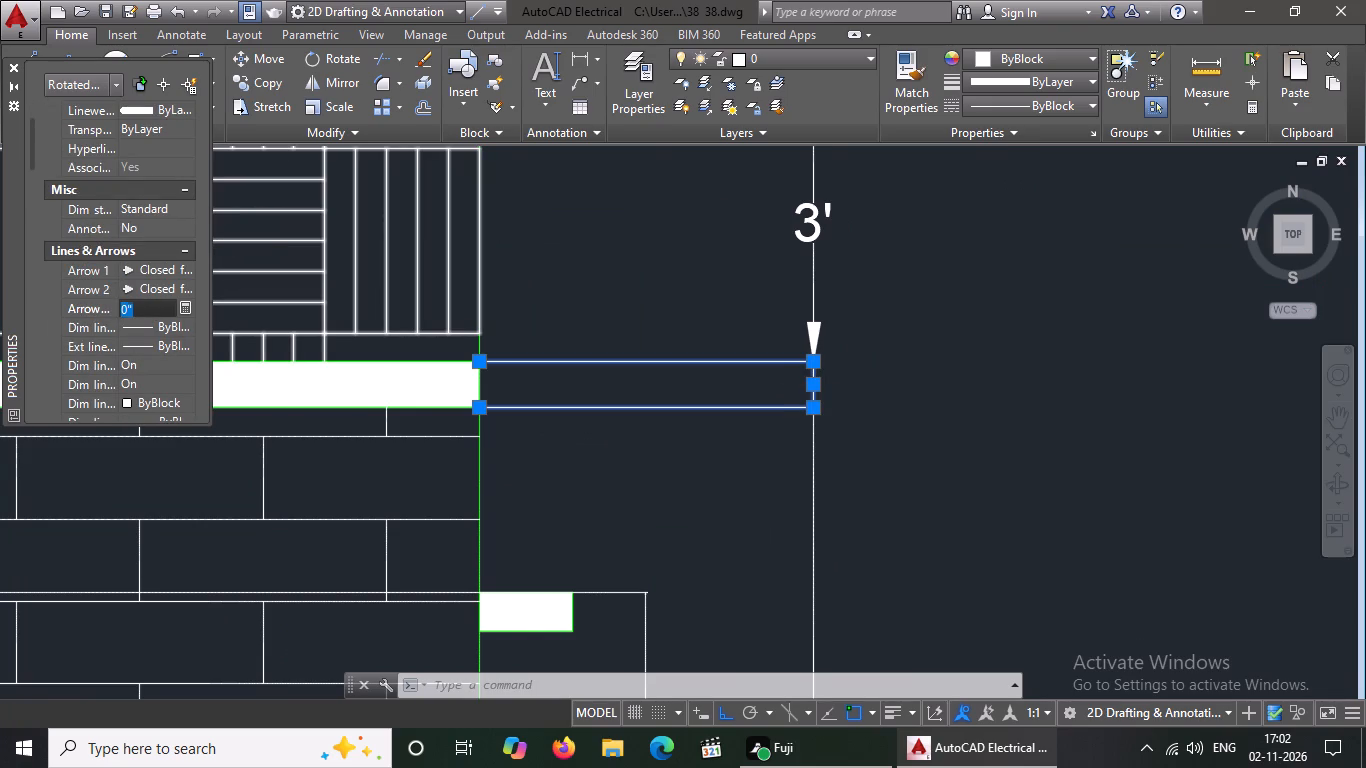
key(BackSpace)
key(BackSpace)
text(3")
key(BackSpace)
key(BackSpace)
text(5")
key(Return)
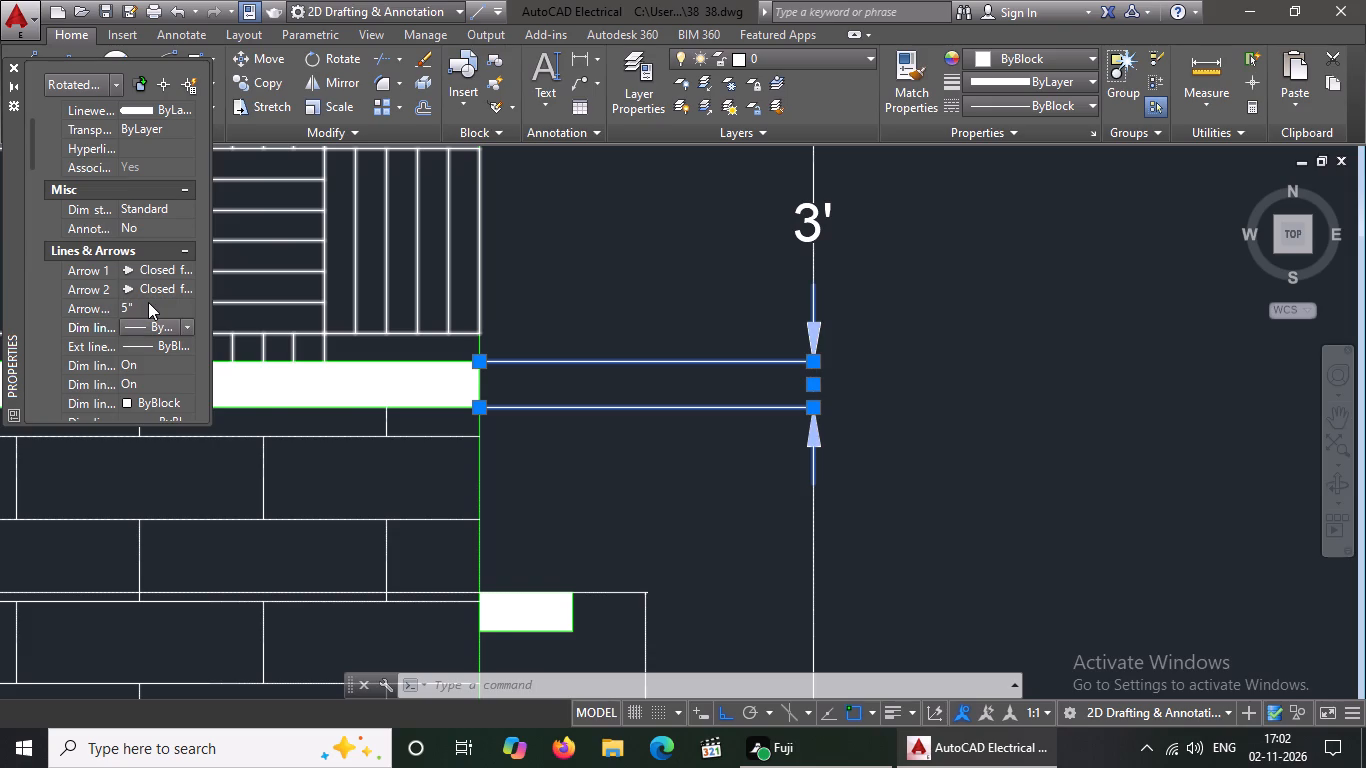
Set the text height to 5" for the roof slab's thickness dimension.
scroll(148, 302, down, 3)
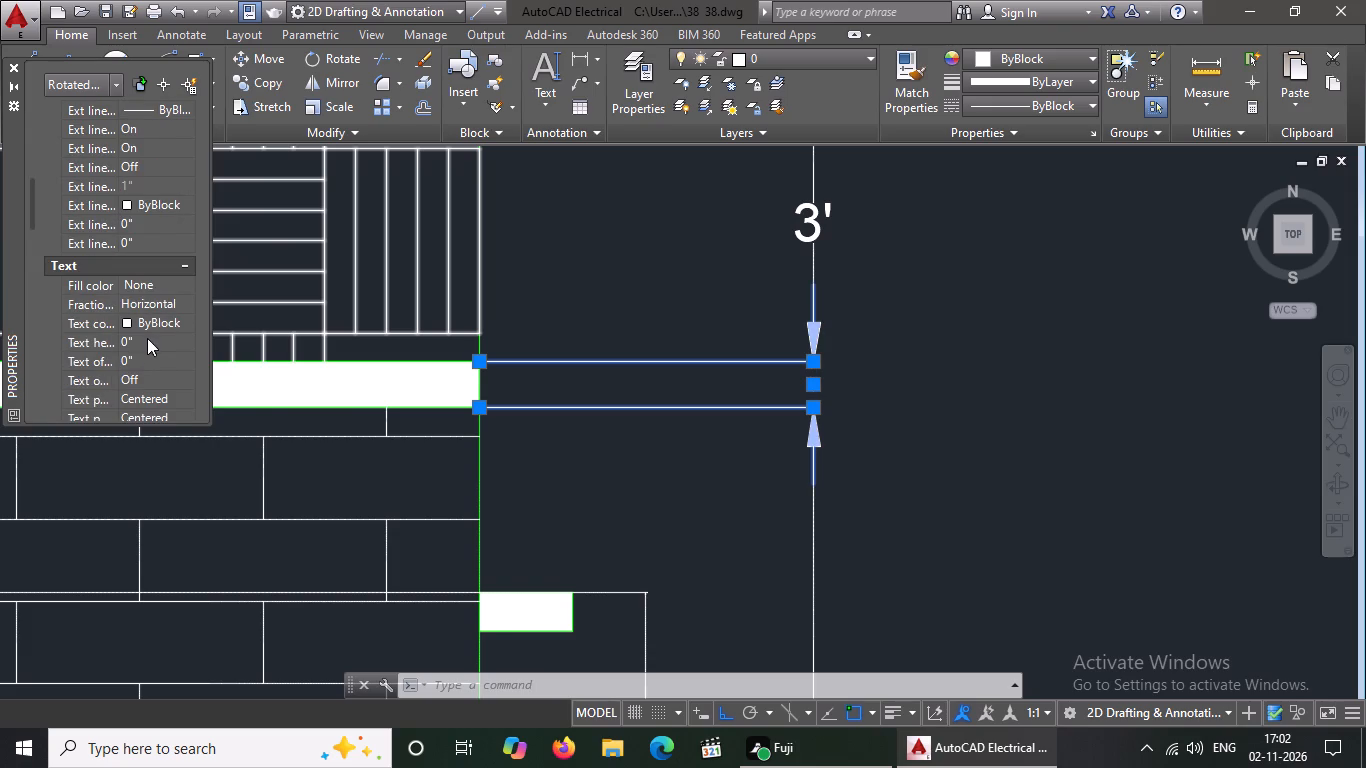
click(147, 338)
key(BackSpace)
key(BackSpace)
key(5)
key(shift+quotedbl)
key(Return)
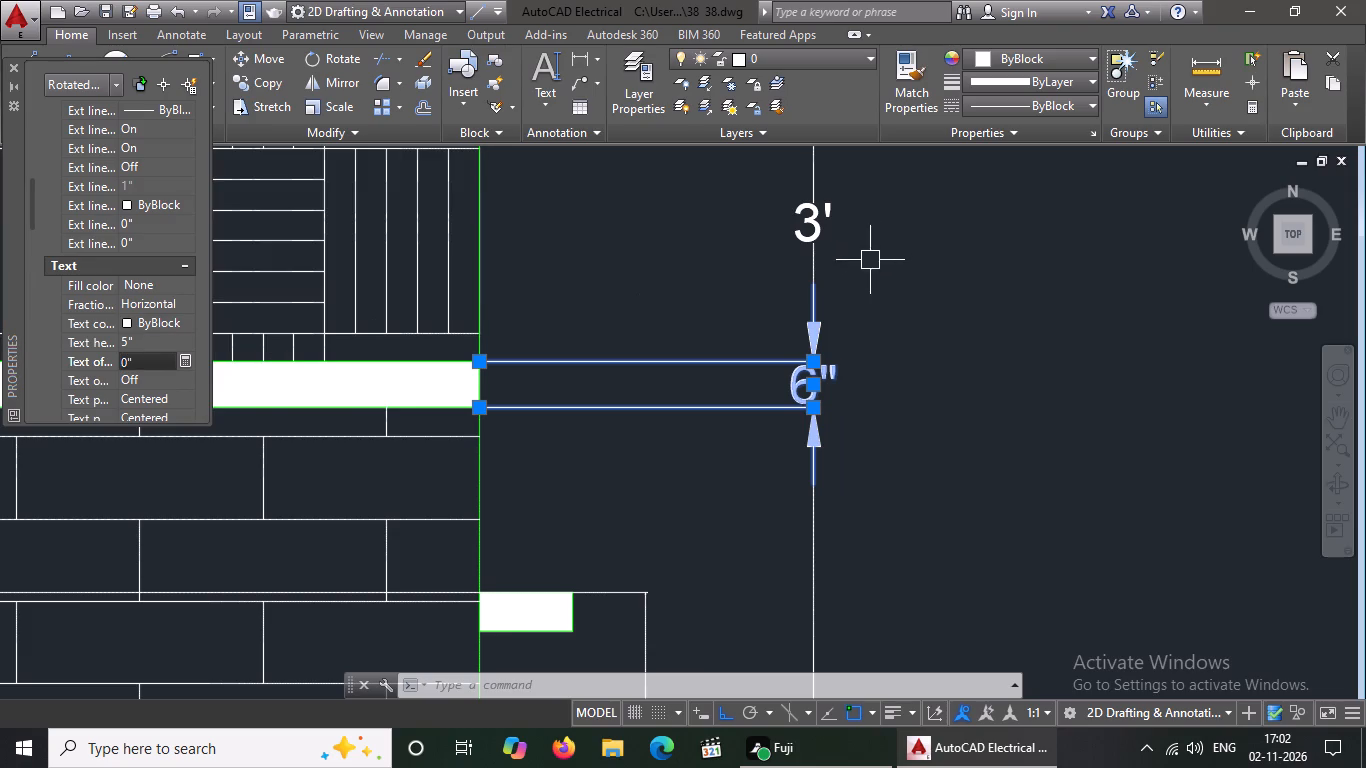
key(Escape)
Set the arrow size to 5" for the wall-height dimension between the plinth top and the slab's underside.
scroll(824, 317, down, 1)
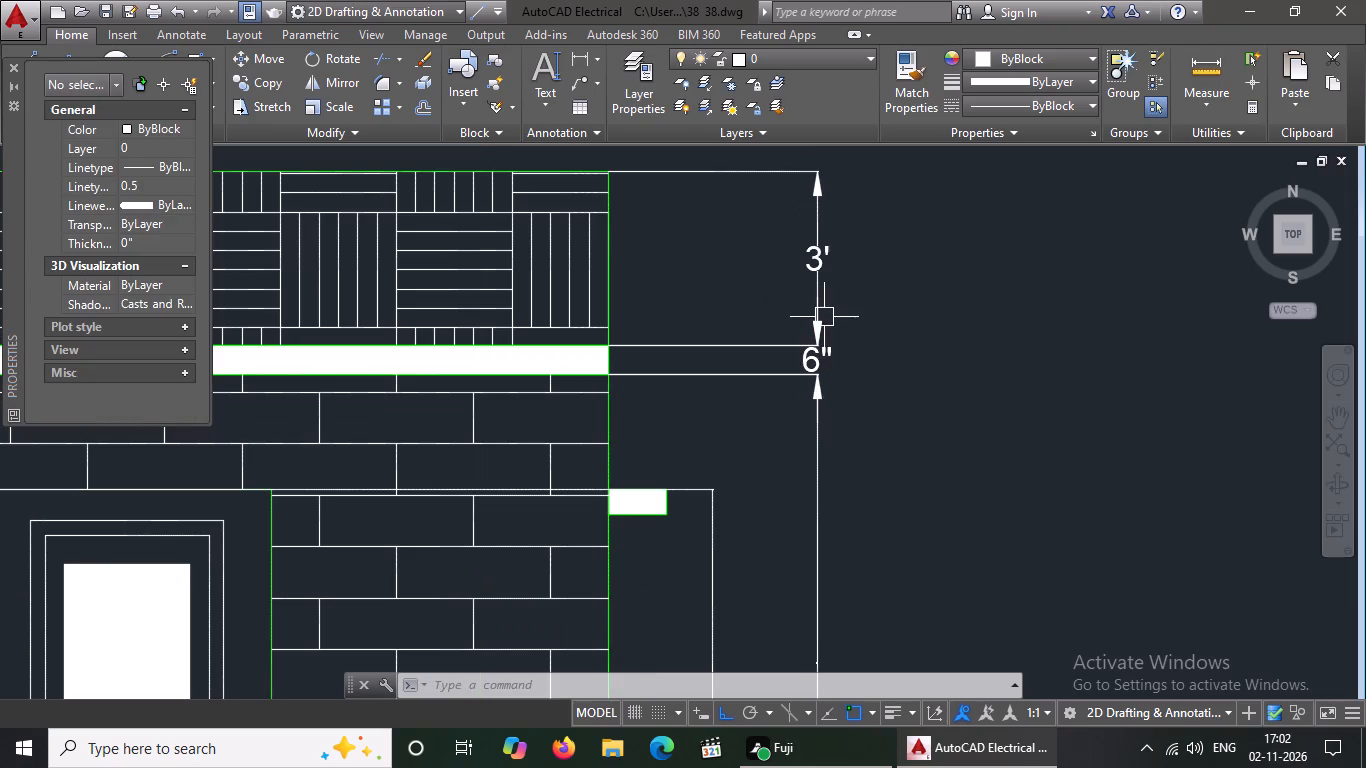
scroll(828, 405, down, 2)
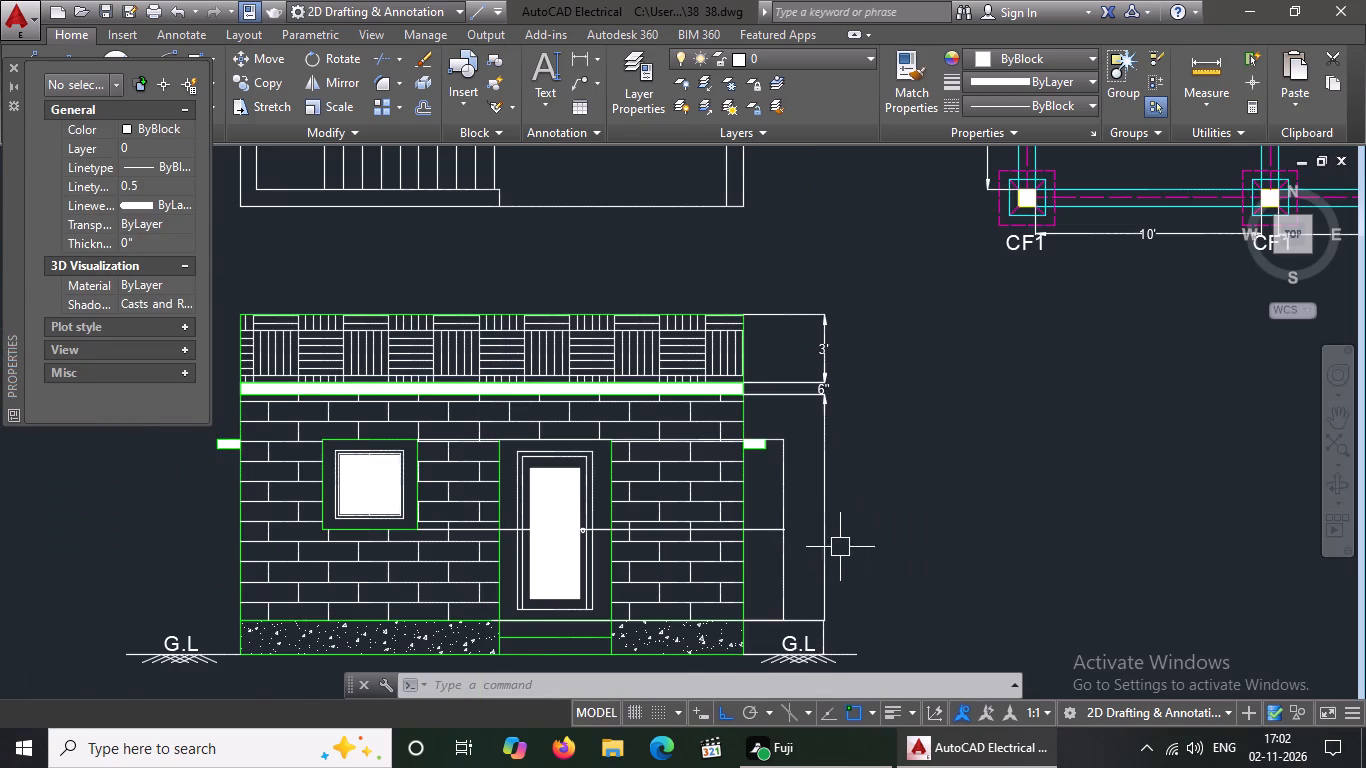
scroll(841, 546, up, 1)
click(816, 508)
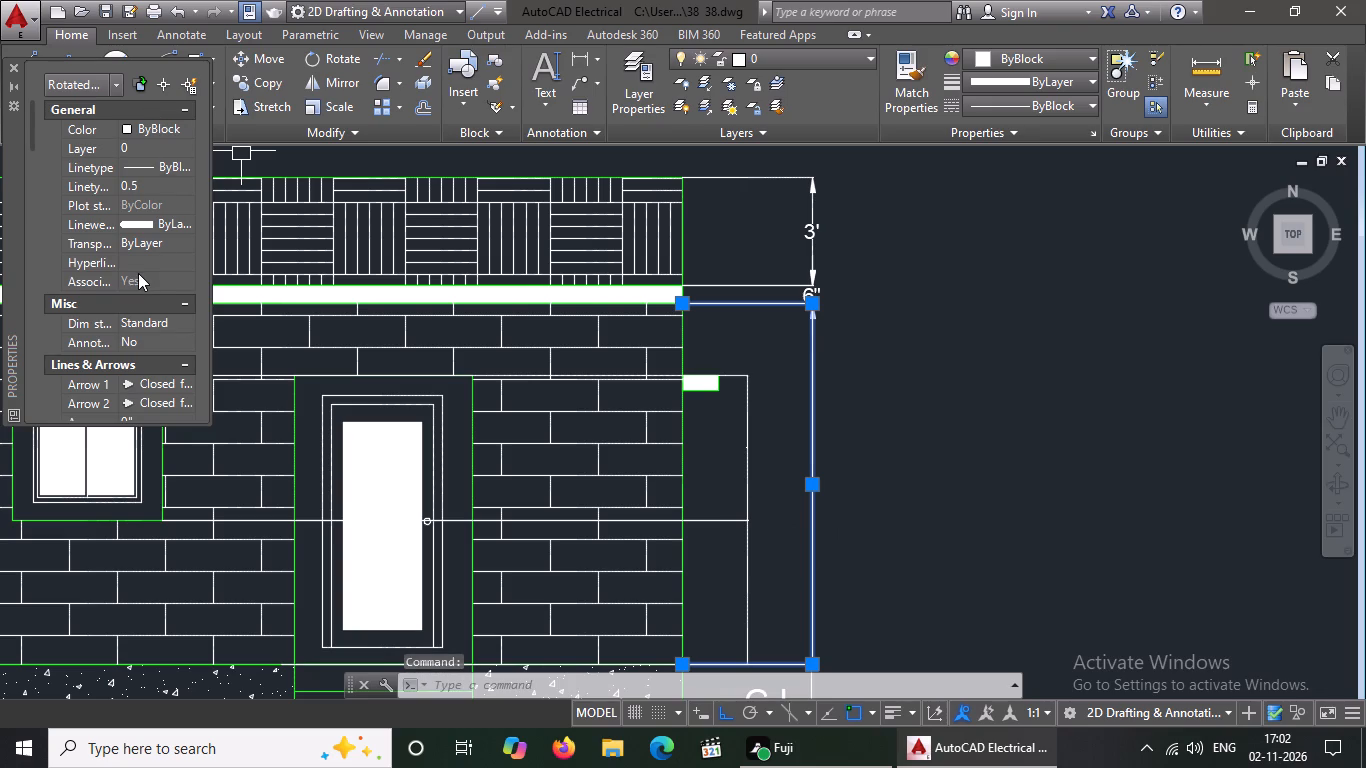
scroll(137, 274, down, 1)
click(138, 306)
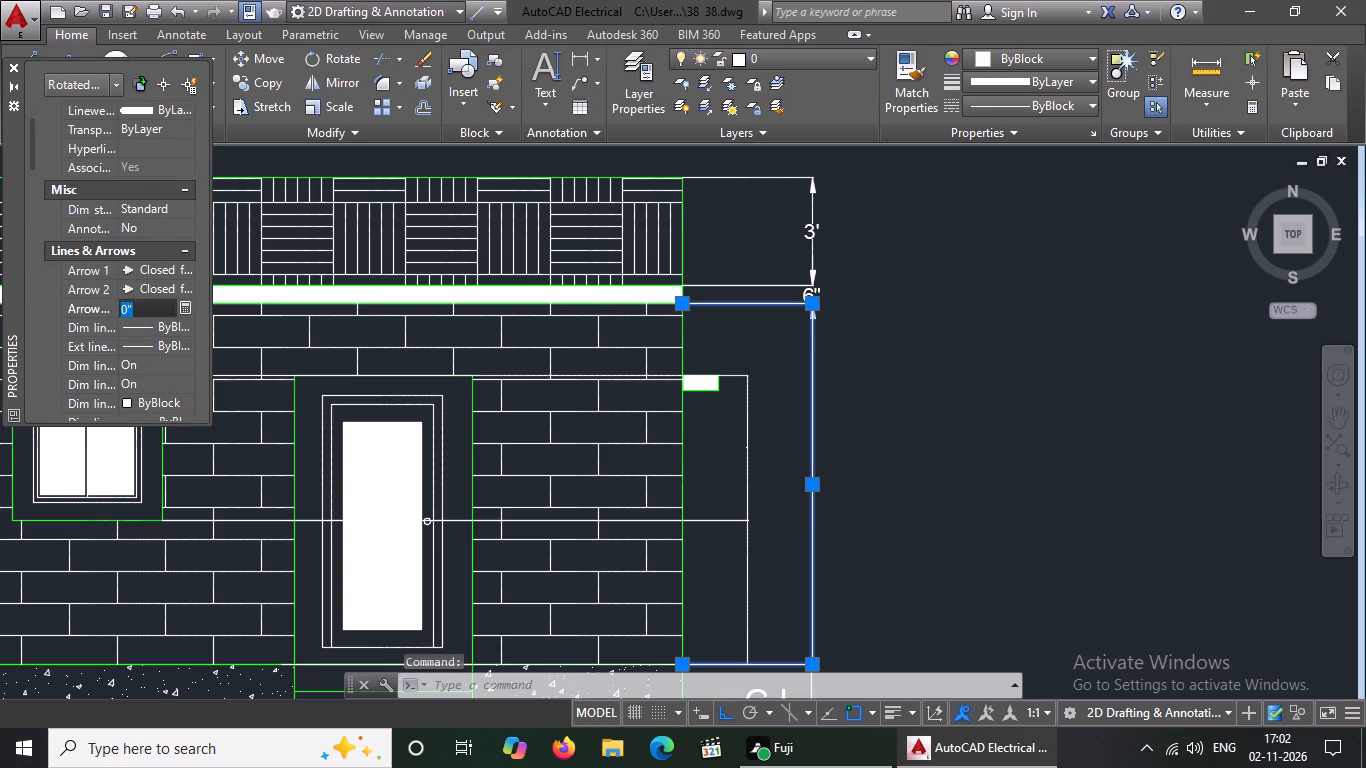
key(BackSpace)
key(BackSpace)
key(5)
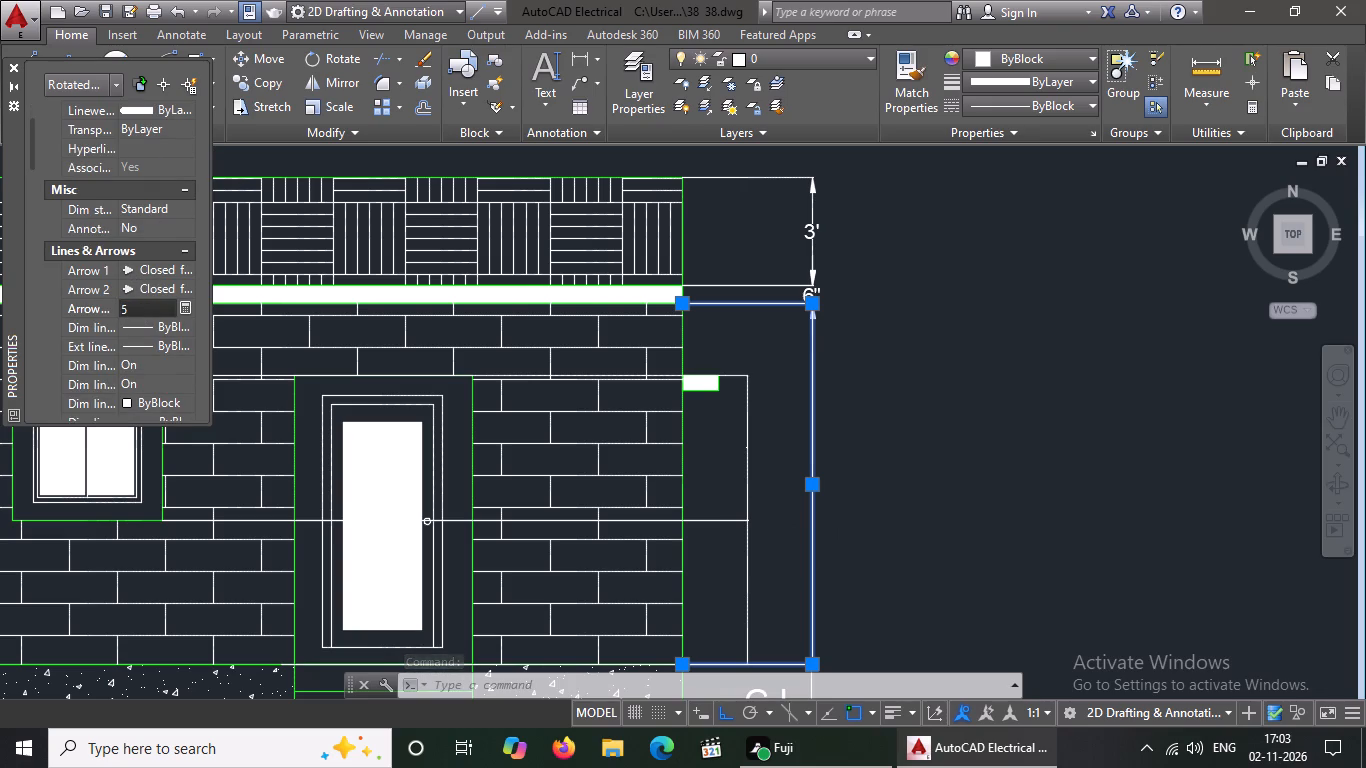
key(shift+quotedbl)
key(Return)
Set the text height to 5" for the wall-height dimension beside the front elevation.
scroll(132, 307, down, 3)
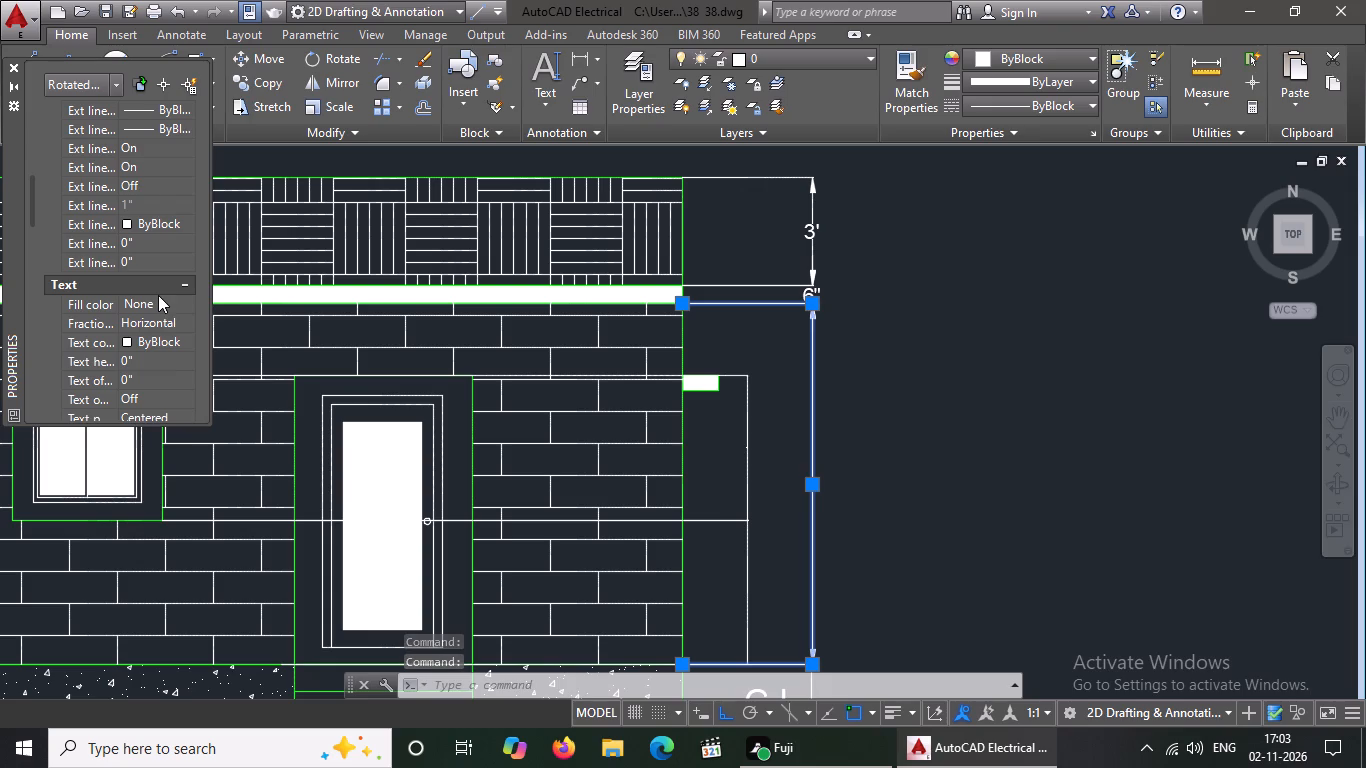
scroll(107, 230, down, 3)
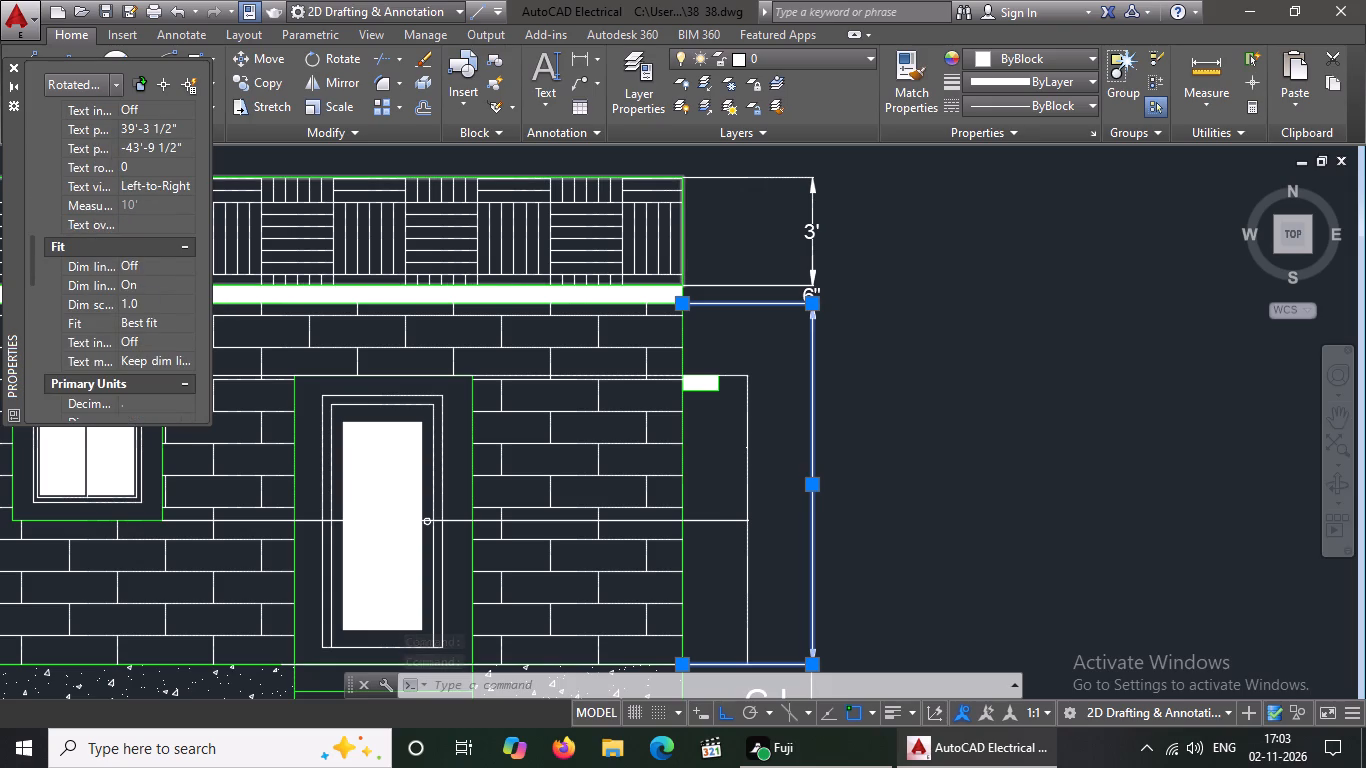
scroll(130, 139, up, 4)
scroll(153, 264, down, 1)
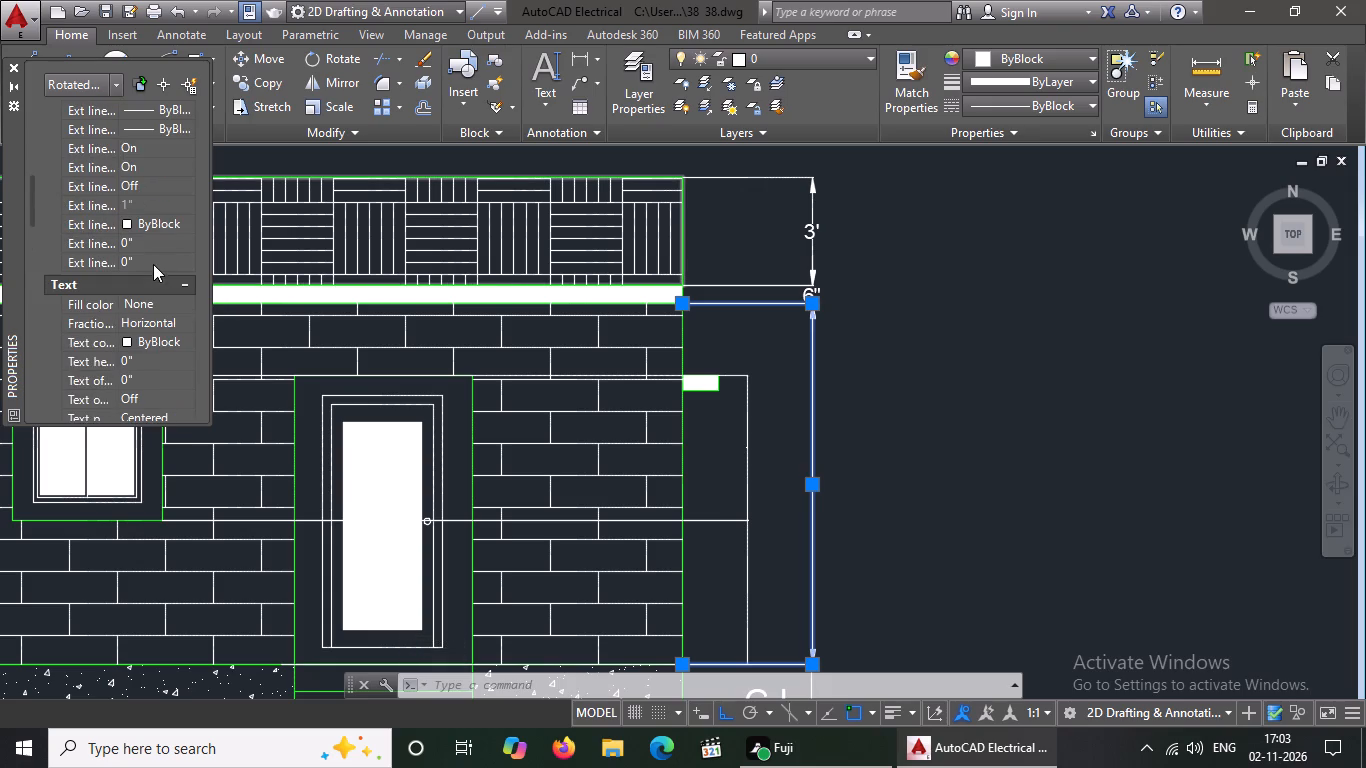
click(147, 362)
key(BackSpace)
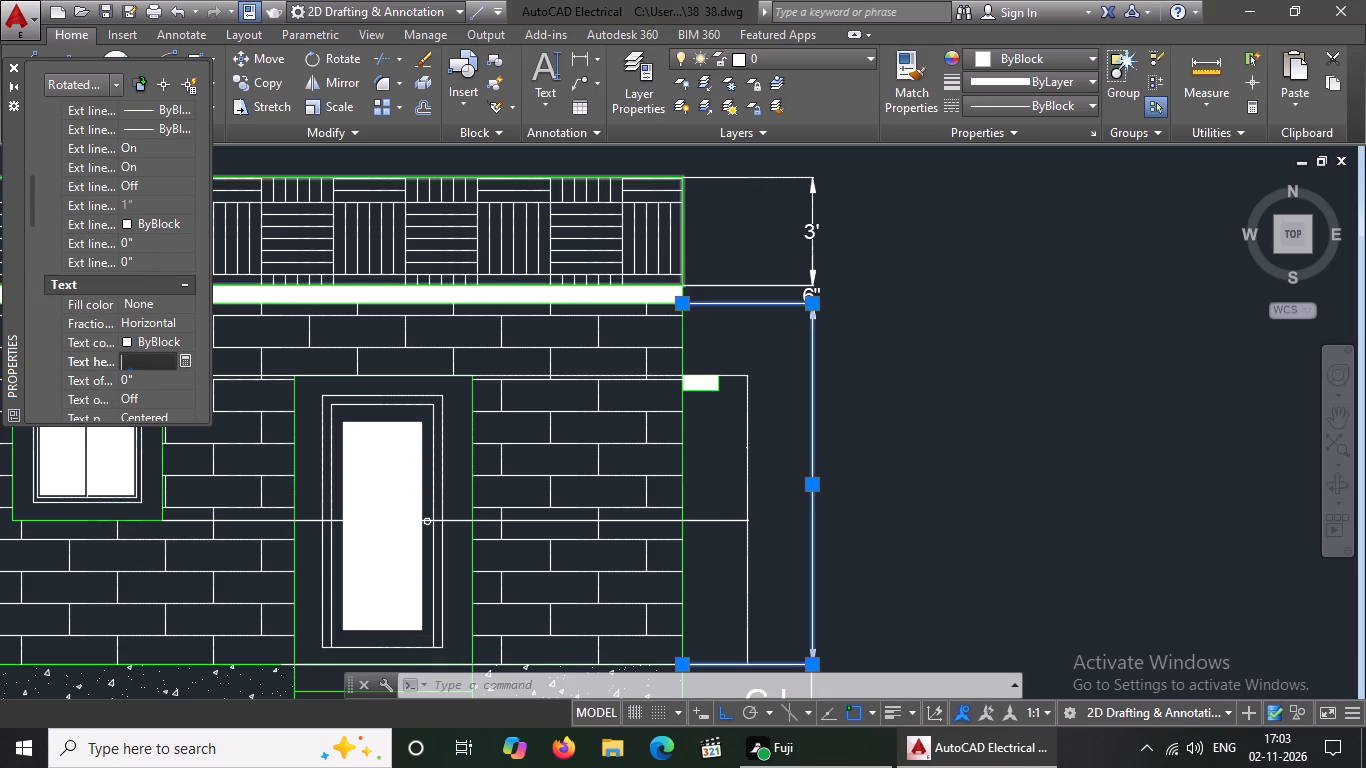
key(BackSpace)
key(5)
key(shift+quotedbl)
key(Return)
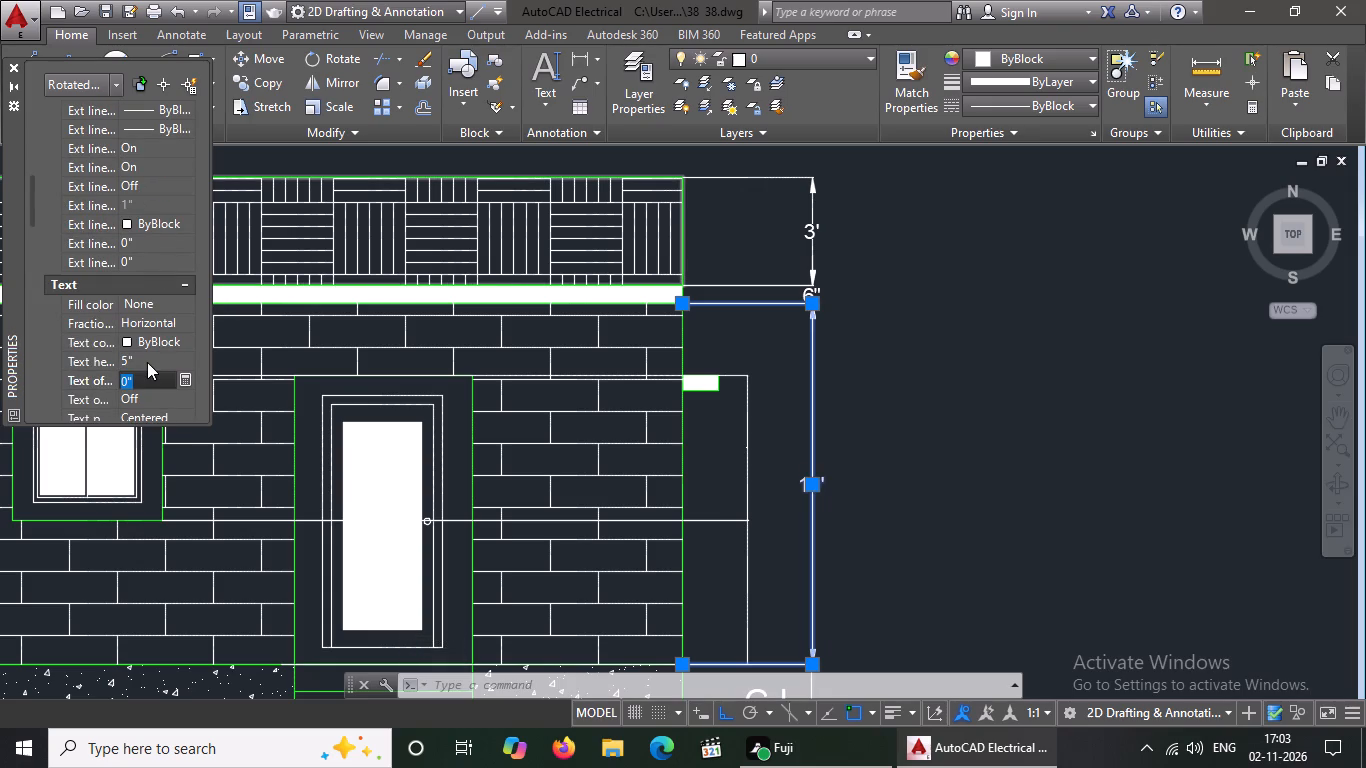
scroll(126, 260, up, 3)
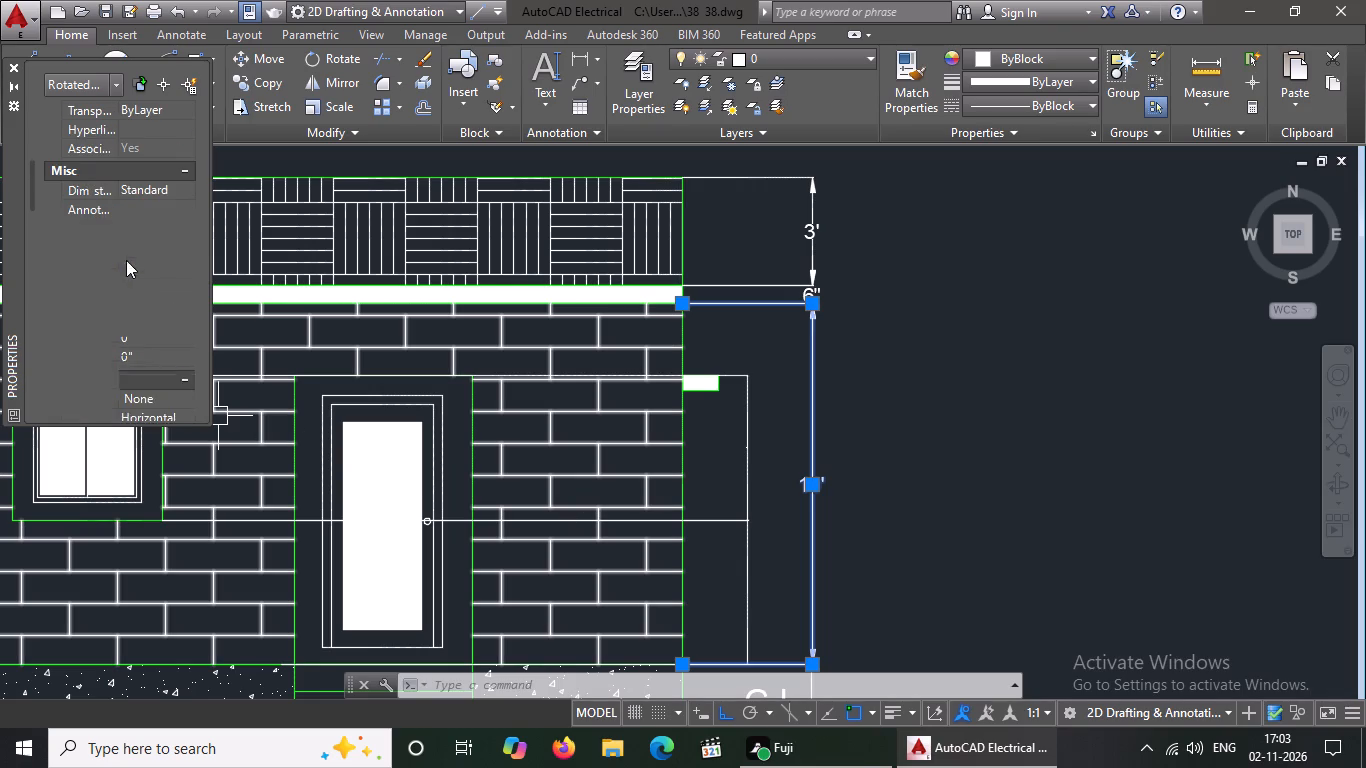
scroll(132, 269, down, 2)
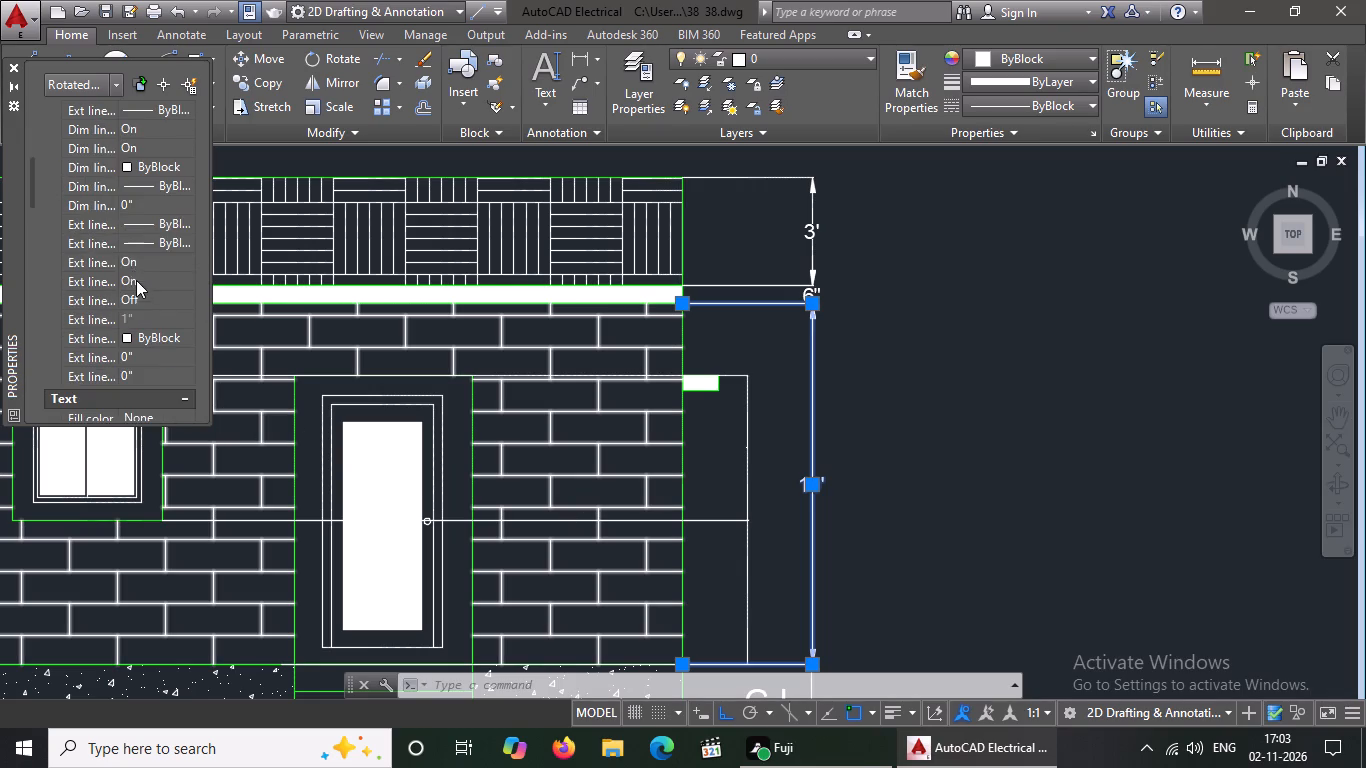
scroll(137, 283, down, 3)
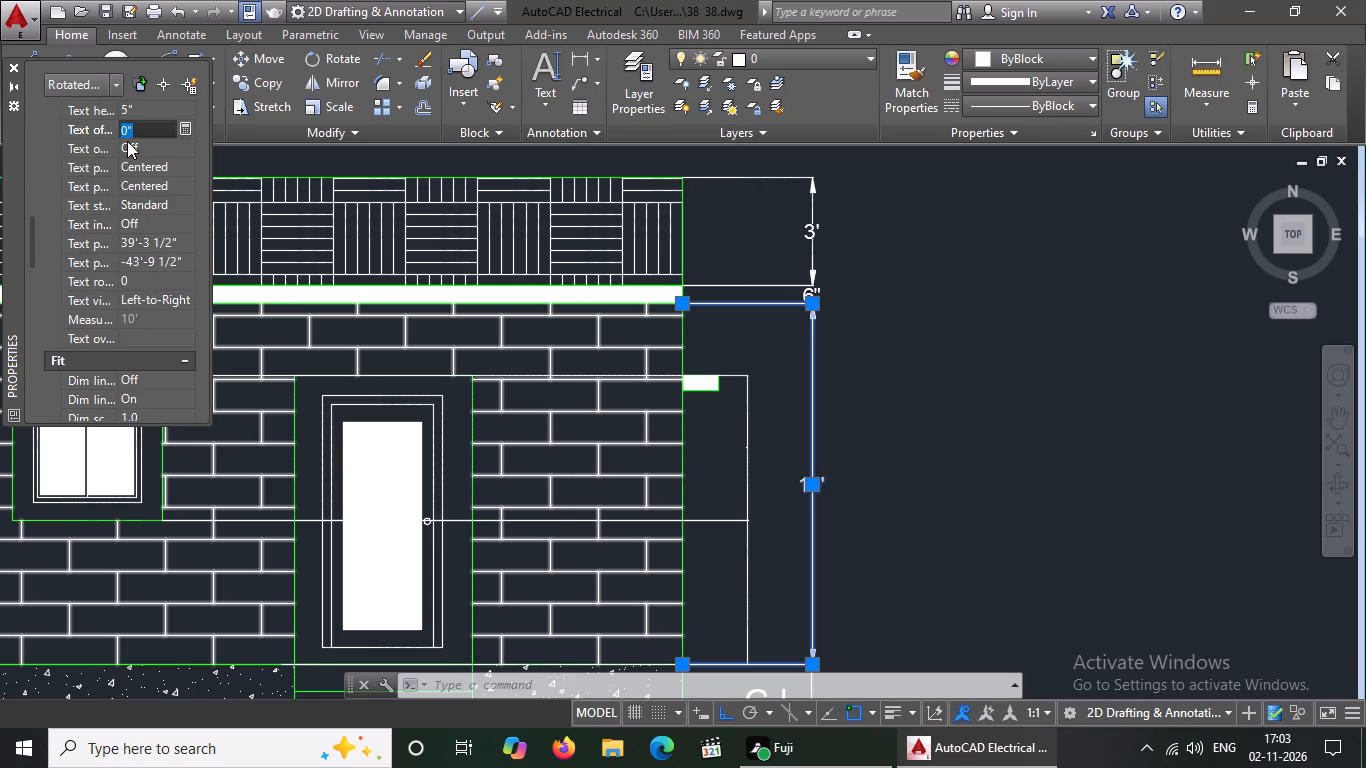
scroll(116, 273, up, 1)
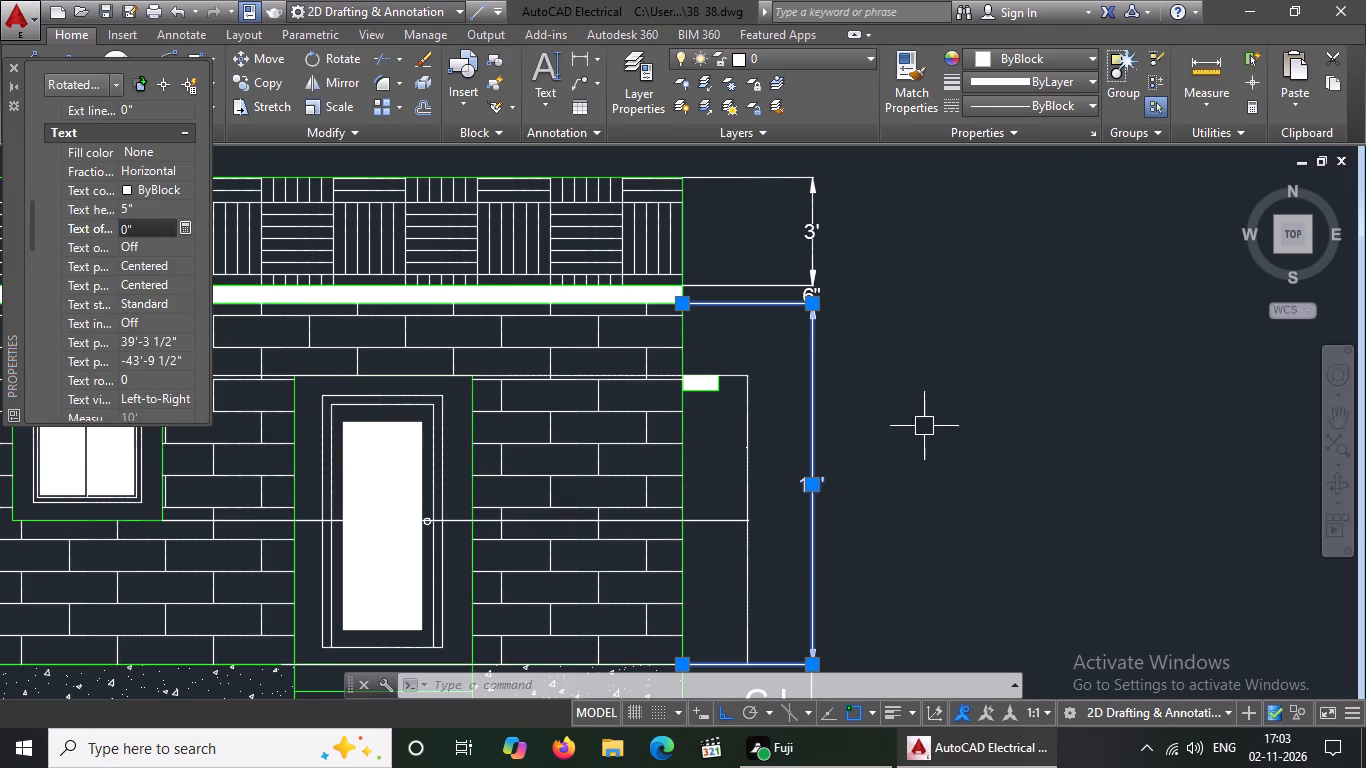
scroll(888, 424, down, 1)
key(Escape)
Set the arrow size to 5" for the plinth-height dimension between the ground line and the wall base.
scroll(831, 636, up, 2)
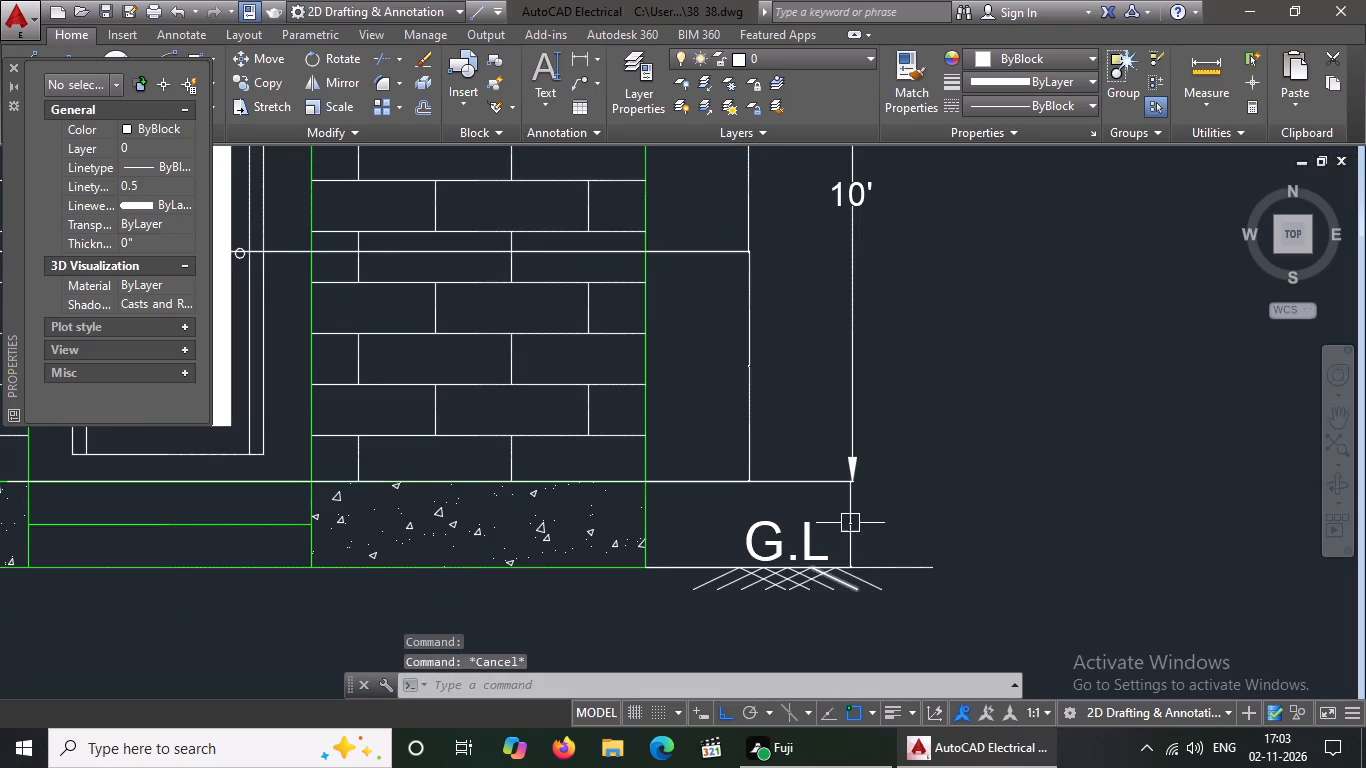
click(851, 521)
scroll(126, 264, down, 1)
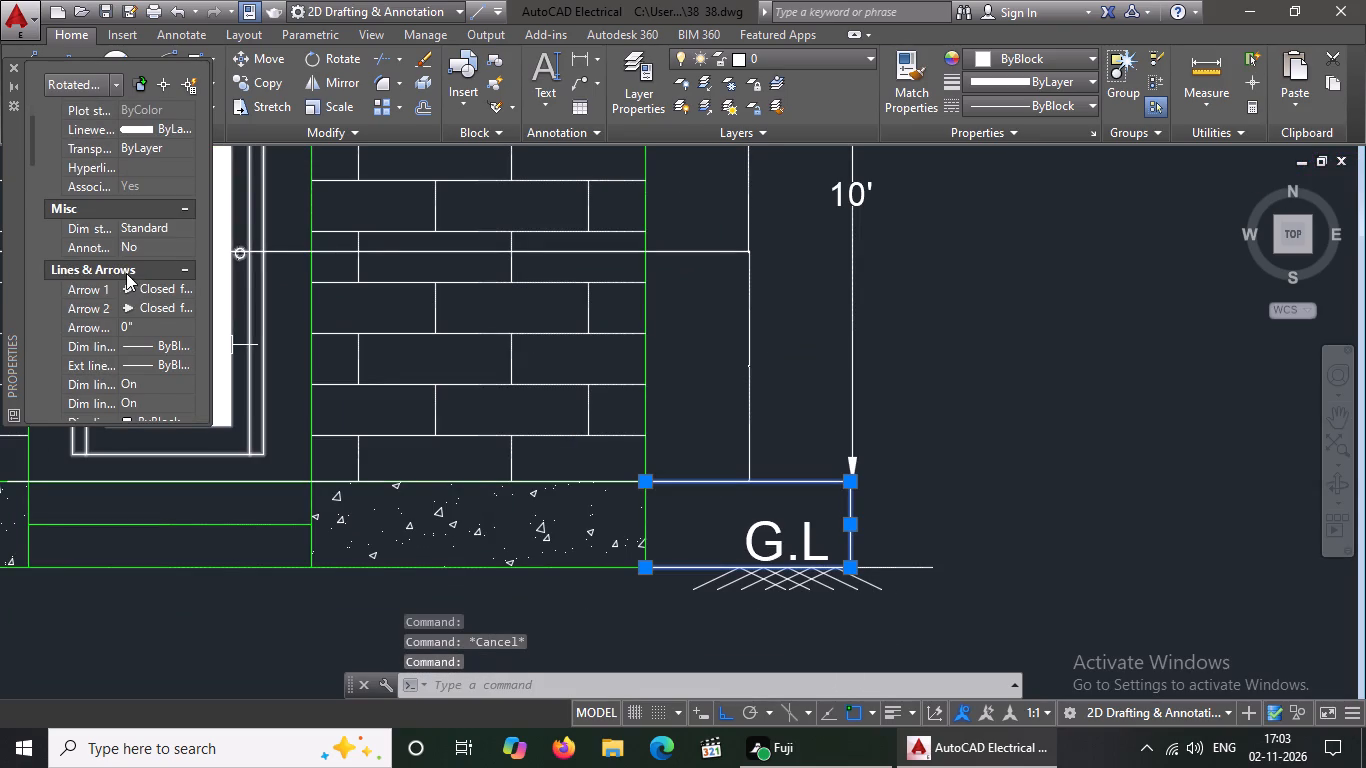
click(139, 323)
key(BackSpace)
key(BackSpace)
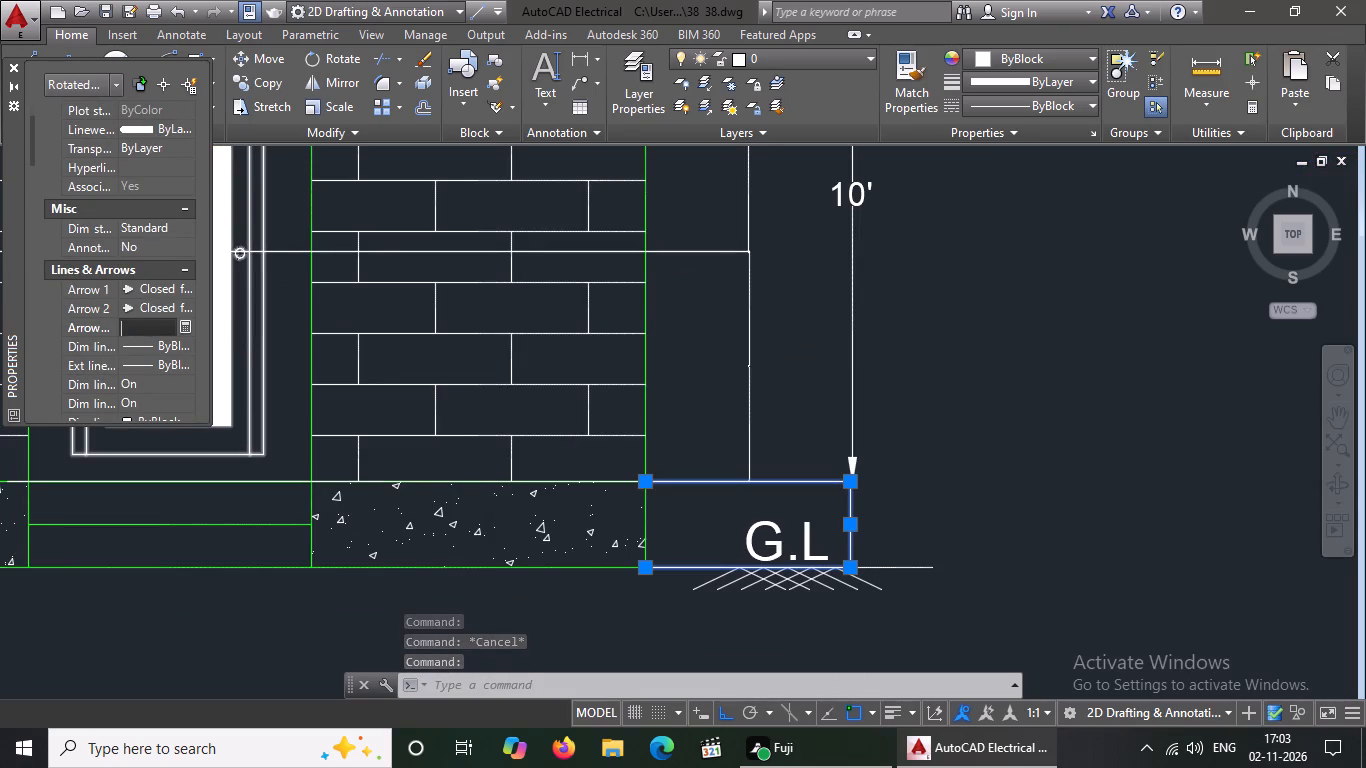
key(5)
key(shift+quotedbl)
key(Return)
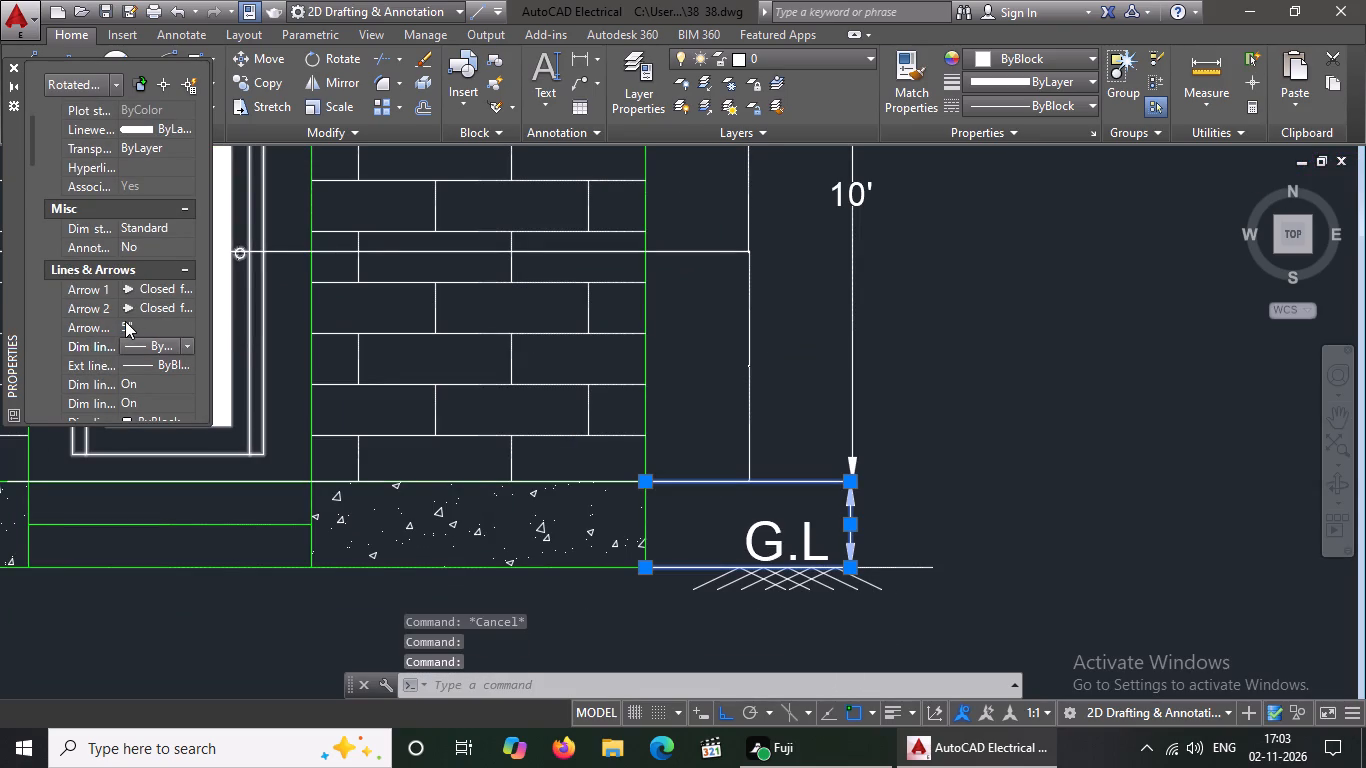
Set the text height to 5" for the plinth-height dimension above the ground line.
scroll(130, 321, down, 4)
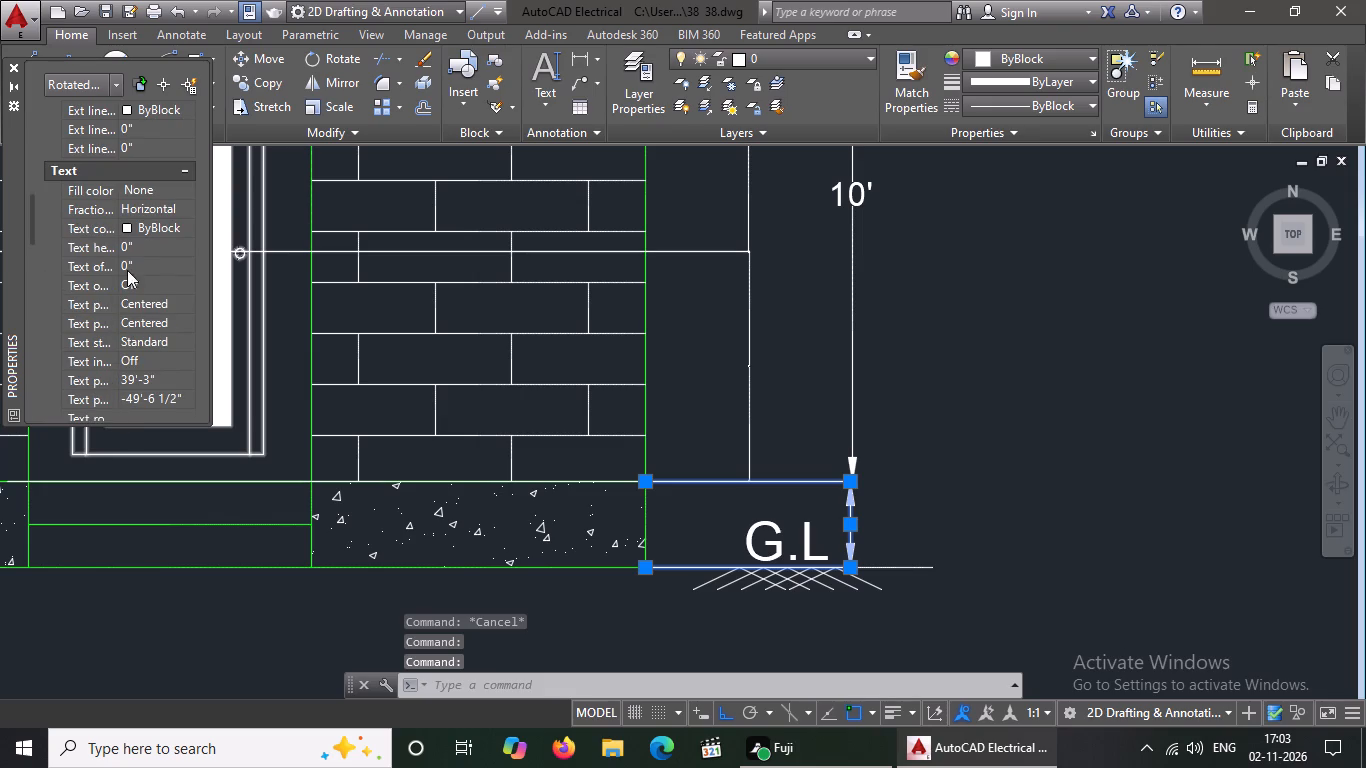
click(151, 239)
key(BackSpace)
key(BackSpace)
key(5)
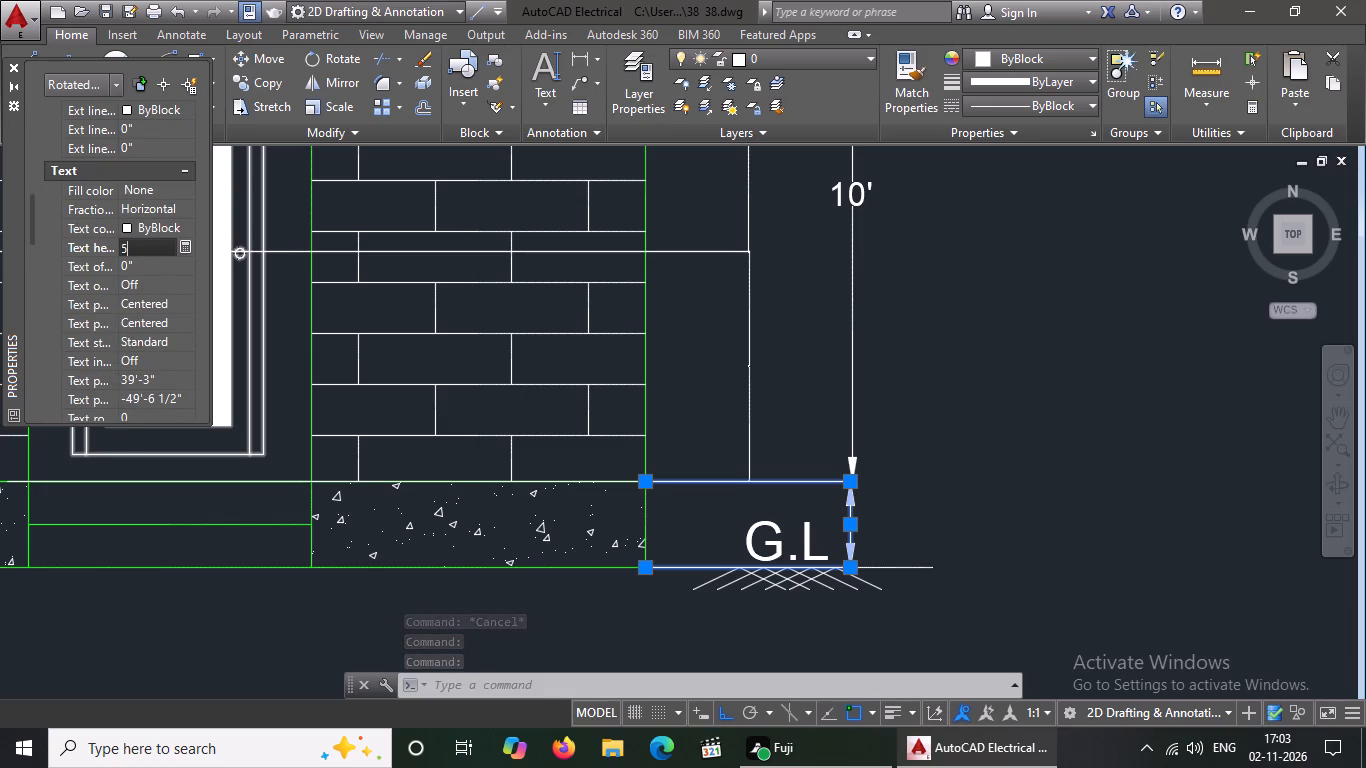
key(shift+quotedbl)
key(Return)
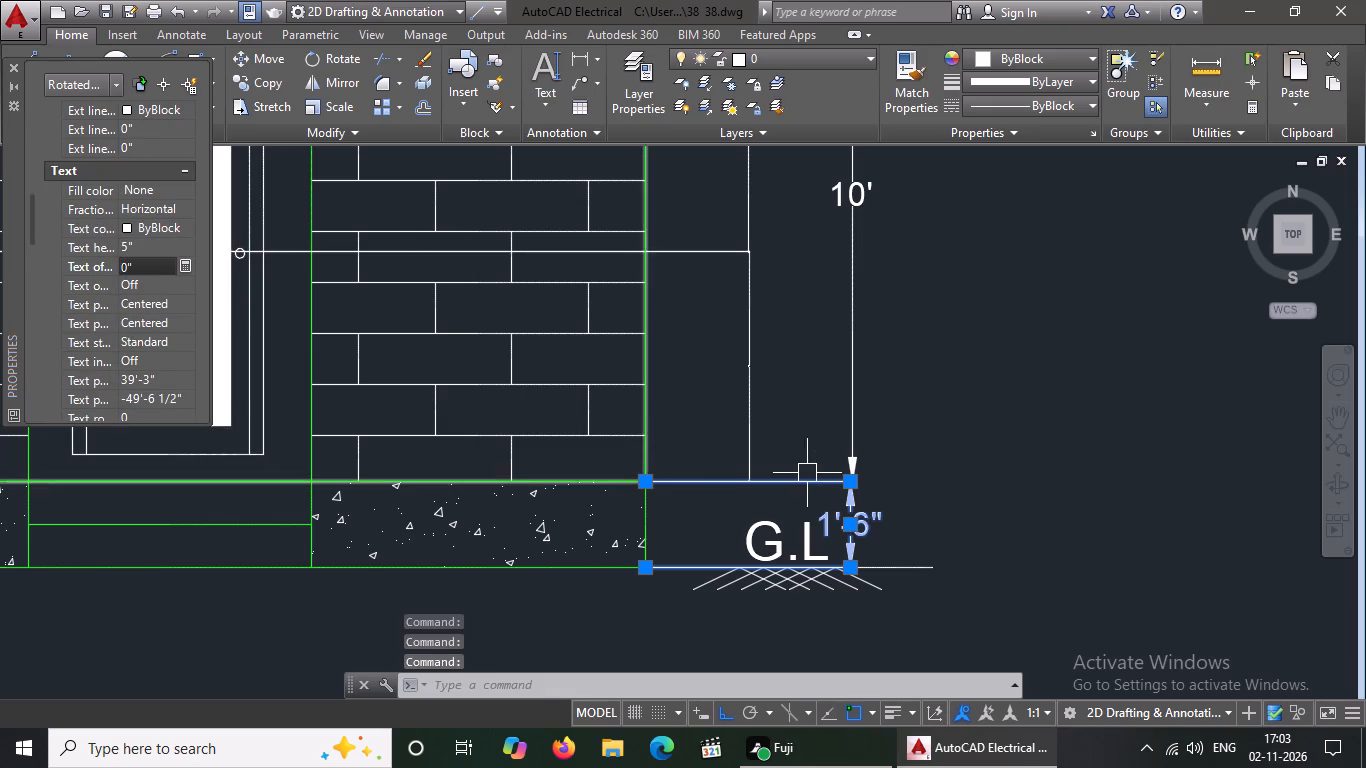
scroll(817, 473, down, 2)
key(Escape)
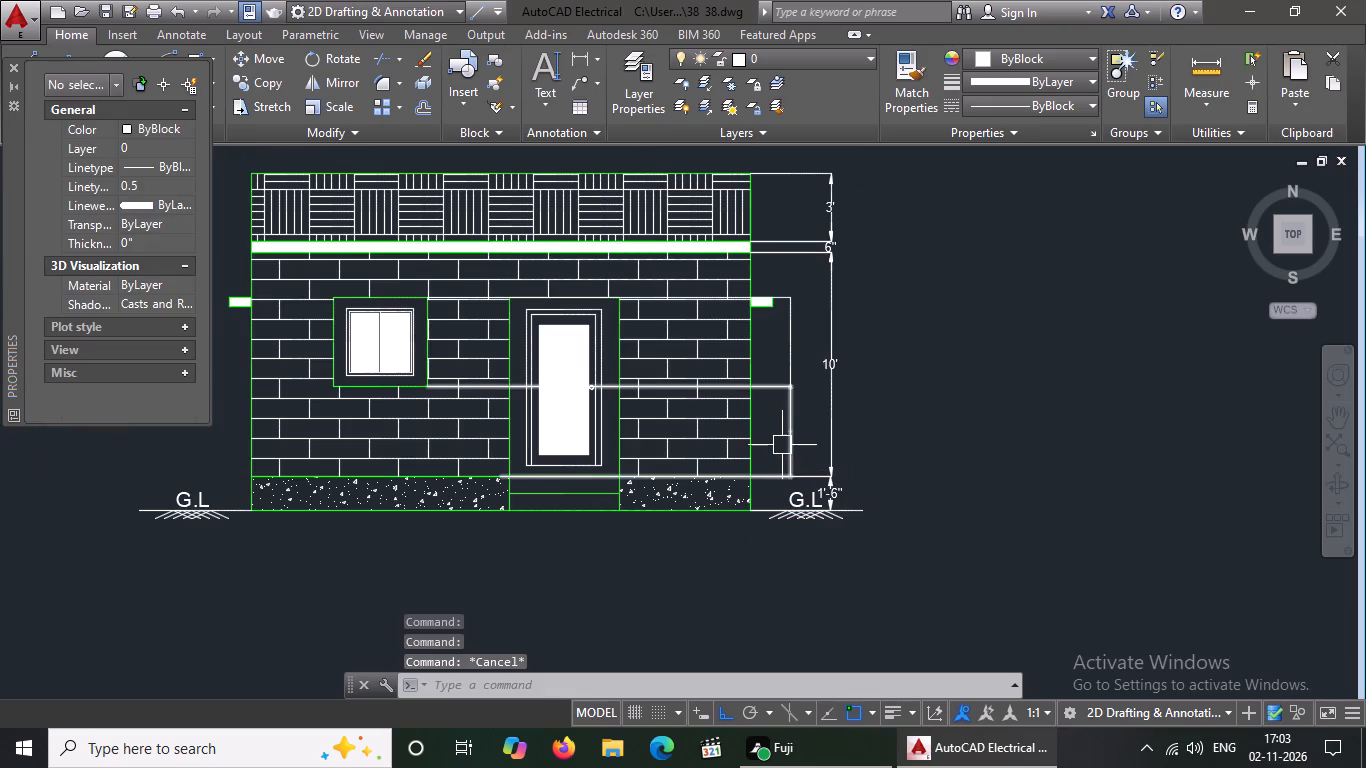
Set the arrow size to 5" for the sill-height dimension between the plinth top and the window's bottom edge.
click(791, 435)
scroll(150, 340, down, 1)
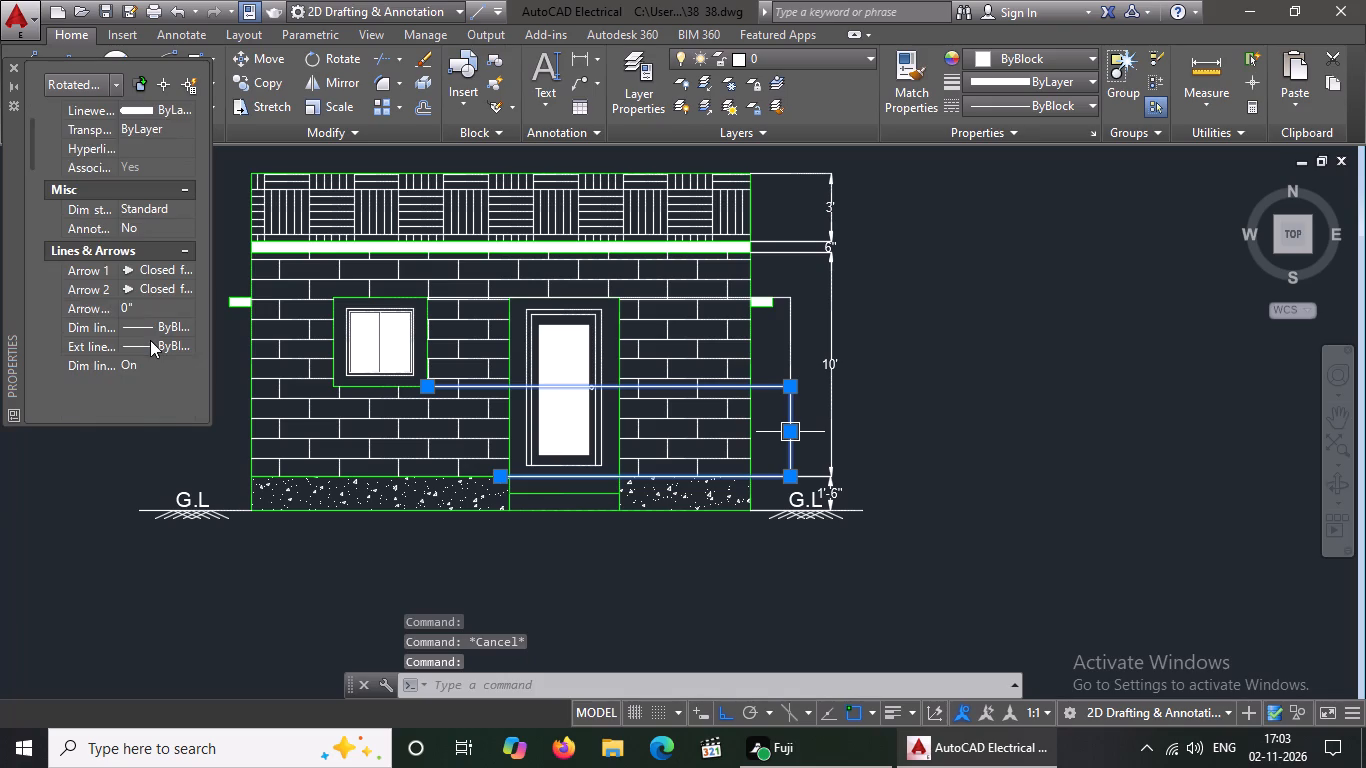
click(143, 303)
key(BackSpace)
key(BackSpace)
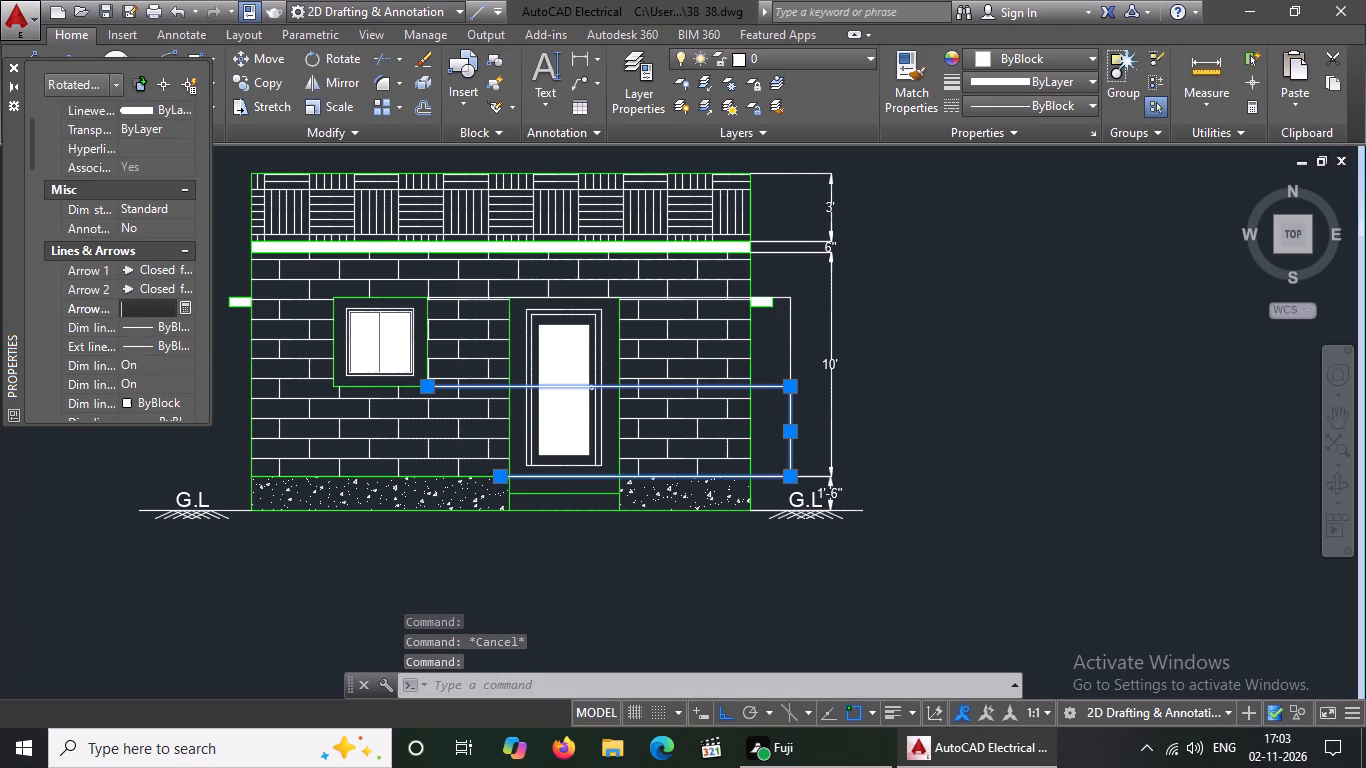
key(5)
key(shift+quotedbl)
key(Return)
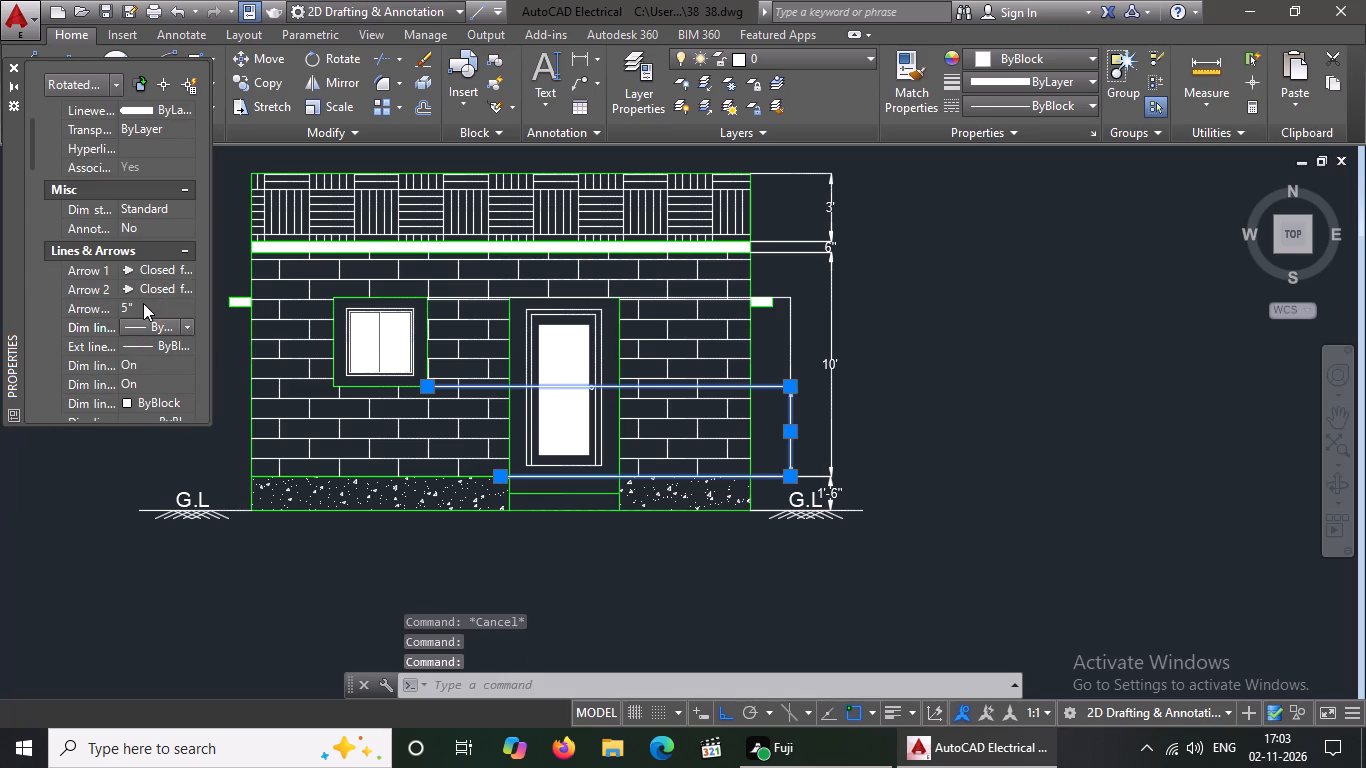
Set the text height to 5" for the sill-height dimension beside the front elevation.
scroll(145, 300, down, 4)
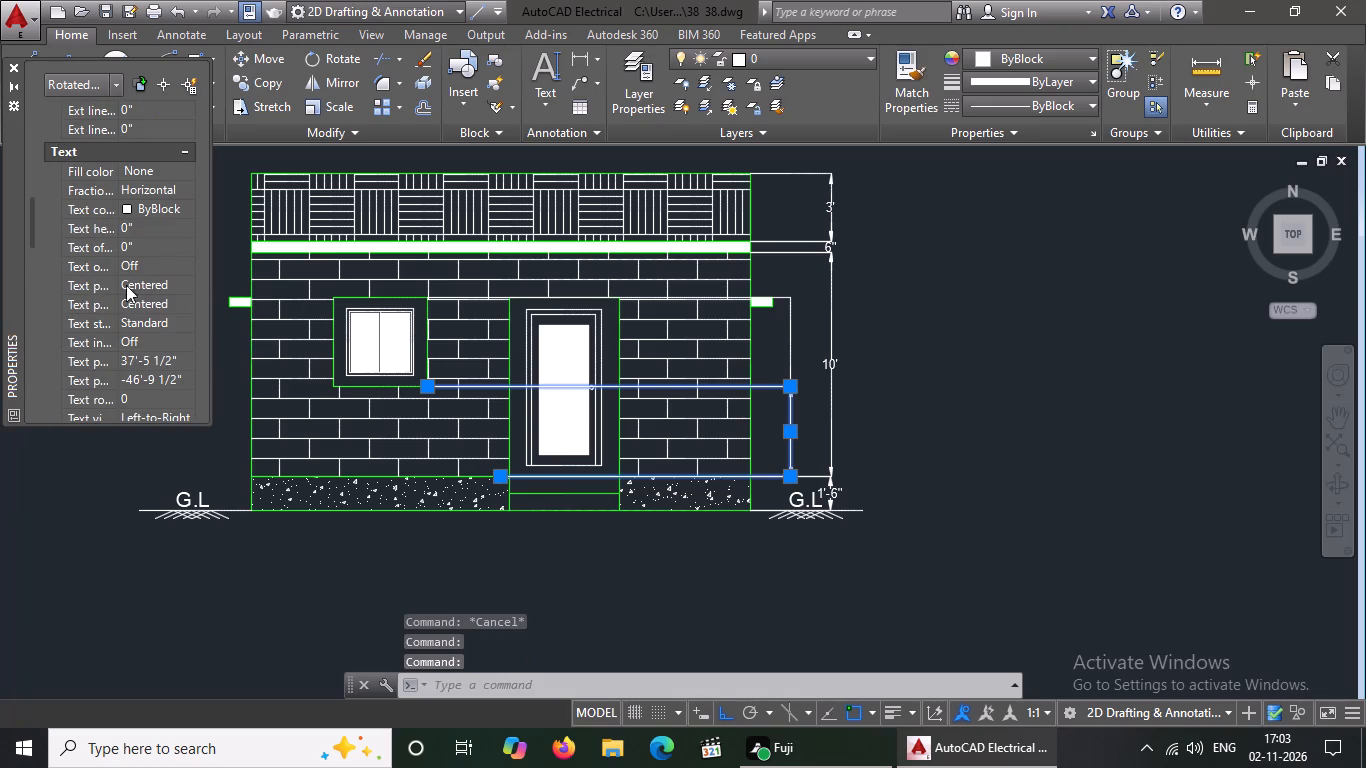
click(147, 229)
key(BackSpace)
key(BackSpace)
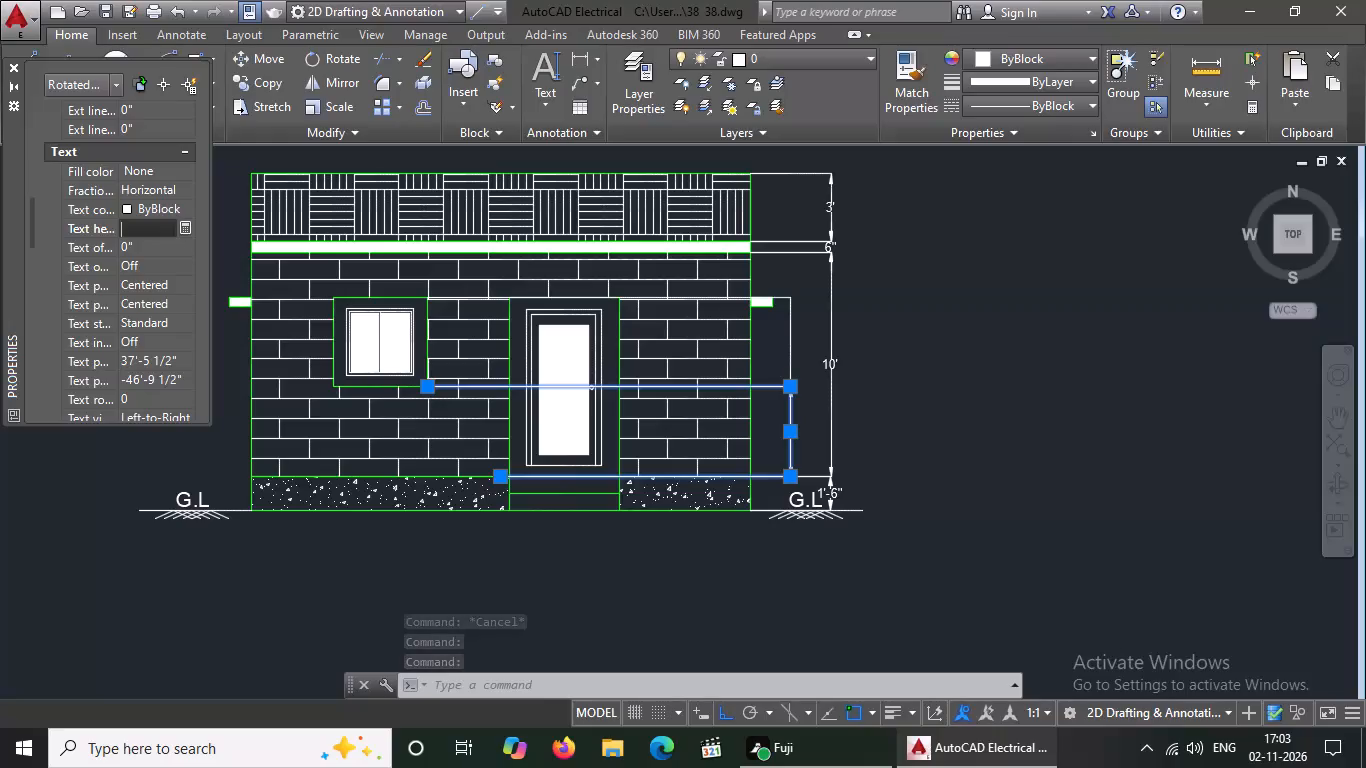
text(5")
key(Return)
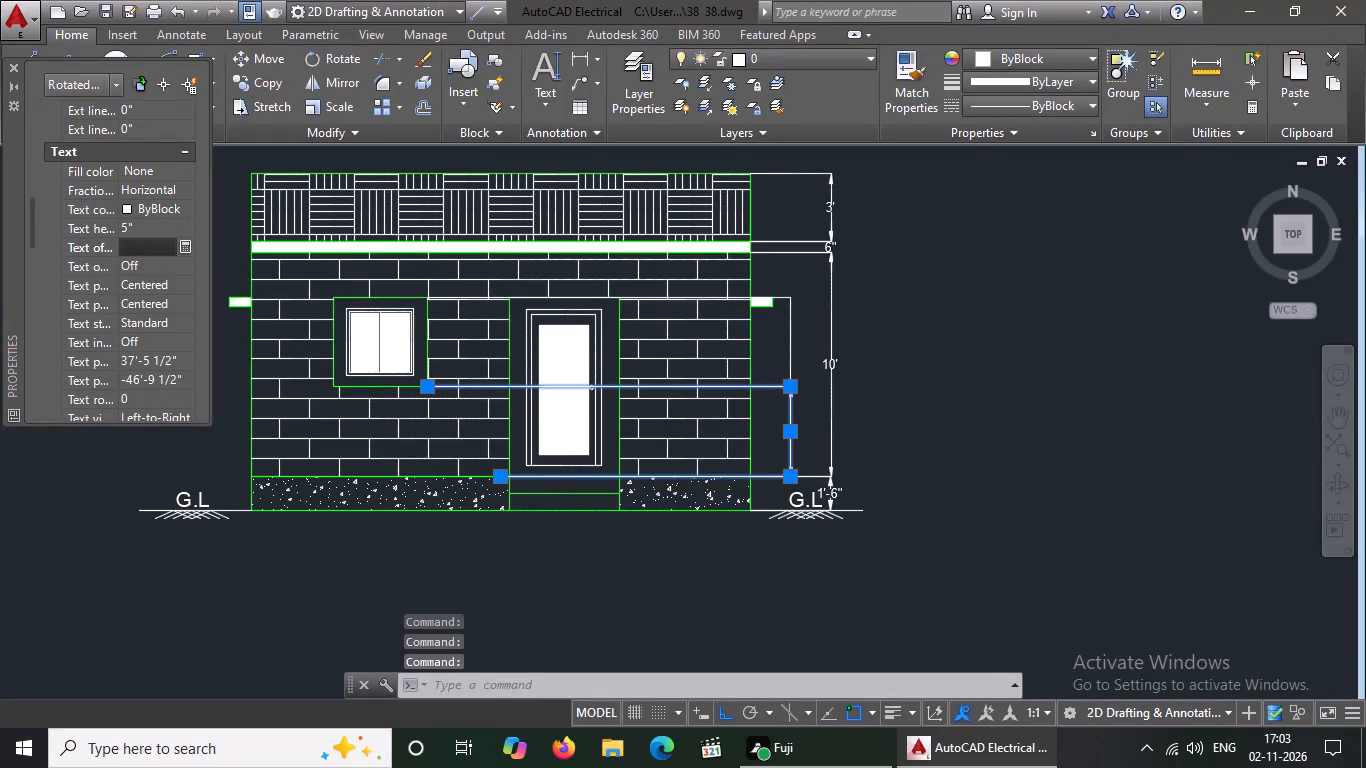
key(Escape)
Set the arrow size to 5" for the window-height dimension between the window's bottom and top edges.
click(791, 338)
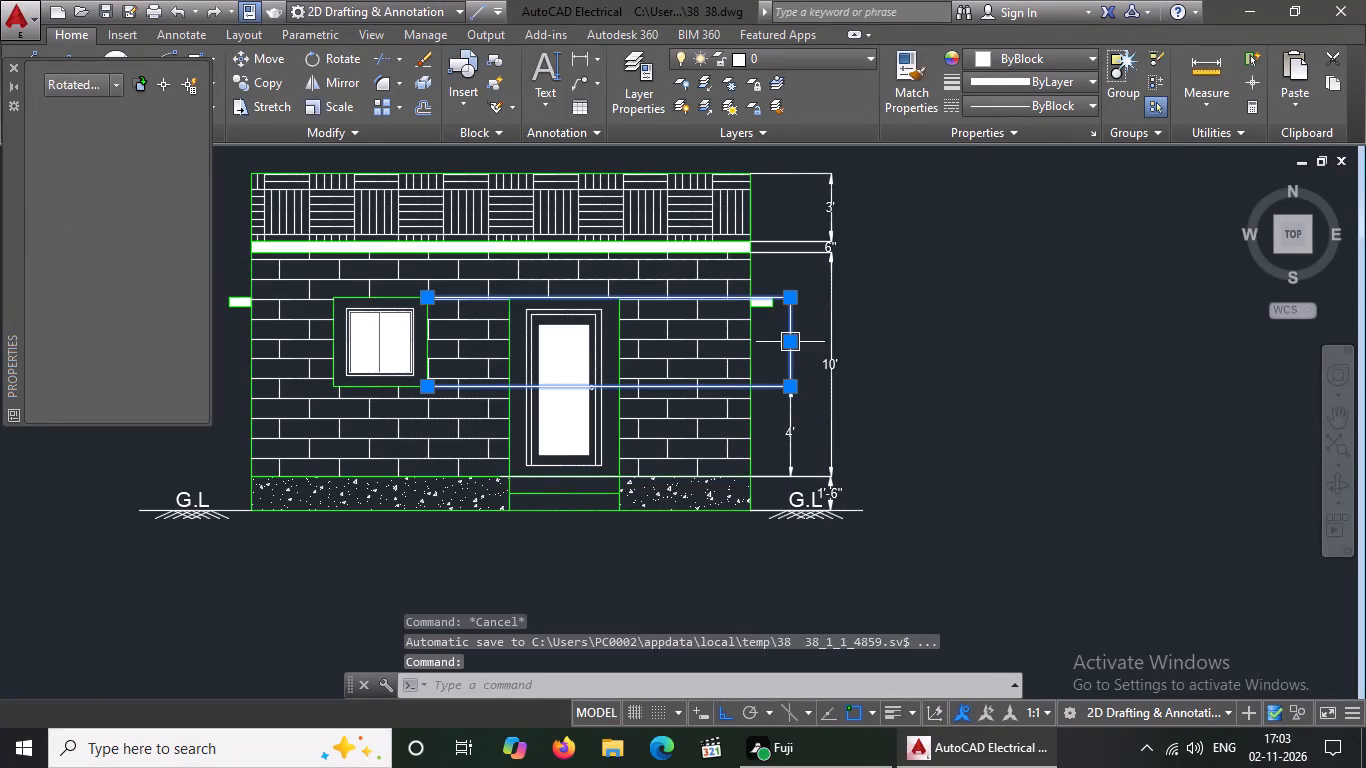
scroll(139, 232, down, 1)
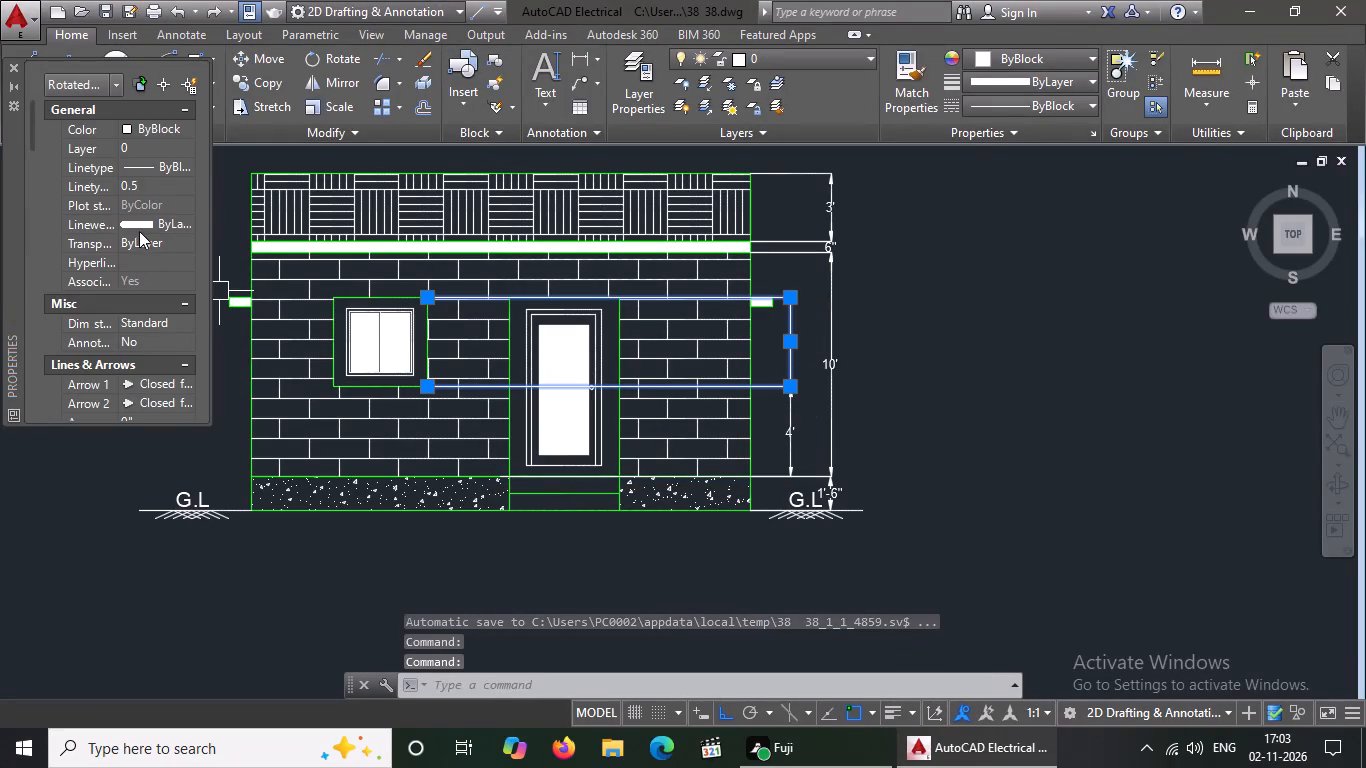
scroll(139, 231, down, 5)
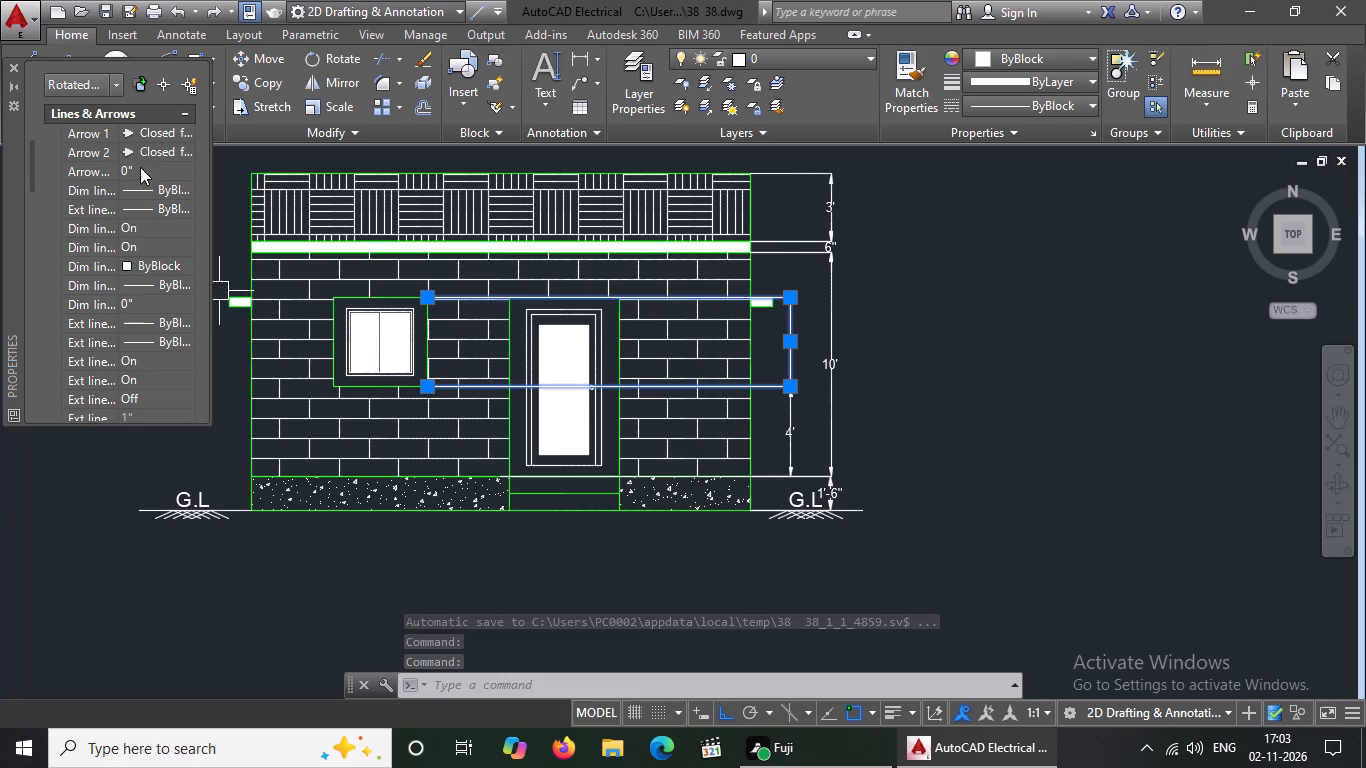
click(140, 167)
key(BackSpace)
key(BackSpace)
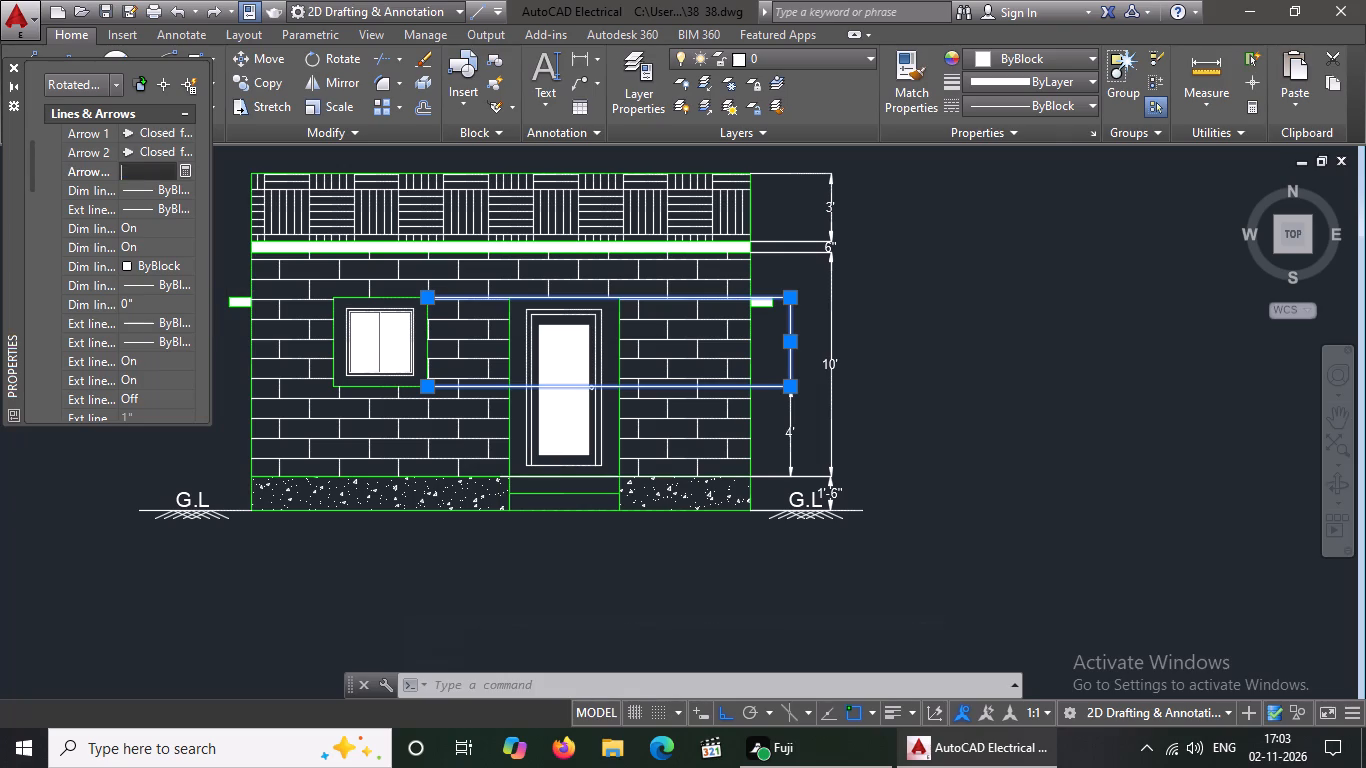
text(5")
key(Return)
Set the text height to 5" for the window-height dimension beside the front elevation.
scroll(140, 167, down, 4)
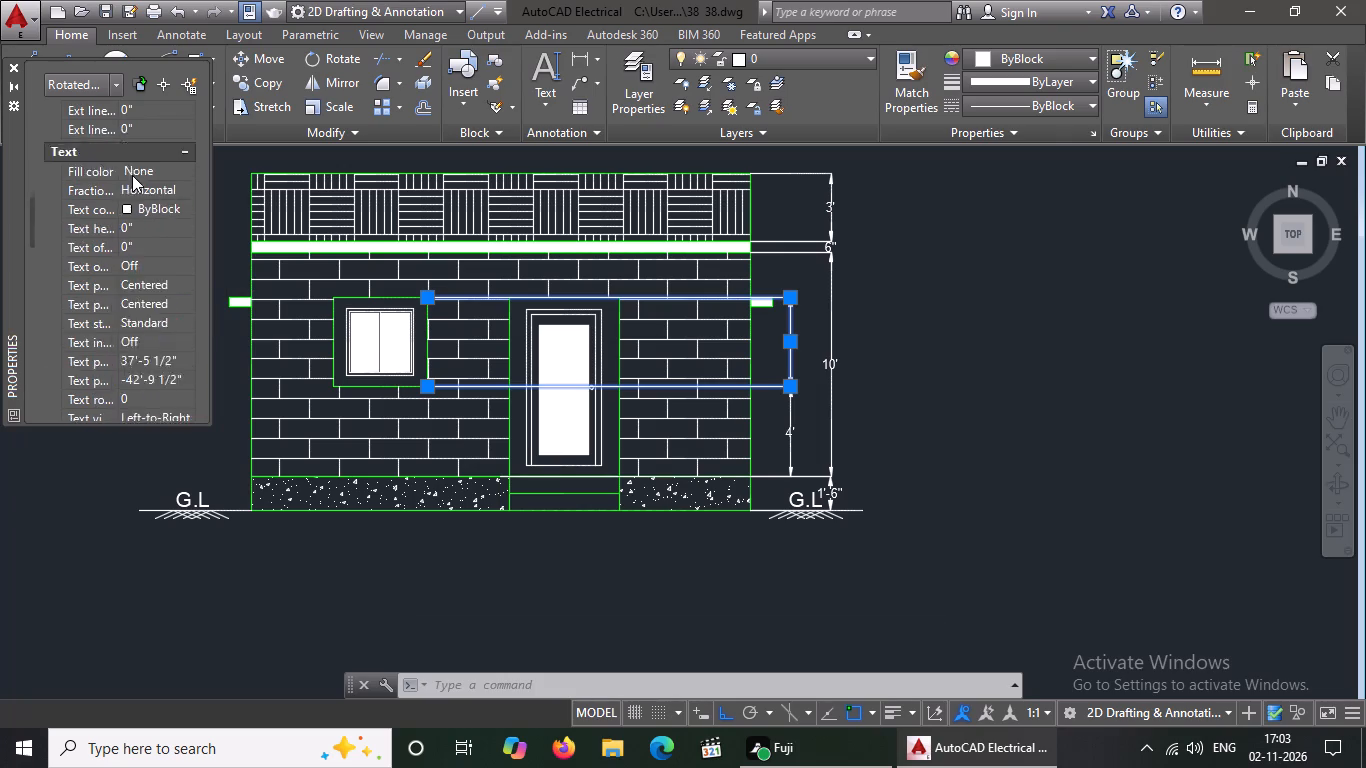
click(148, 110)
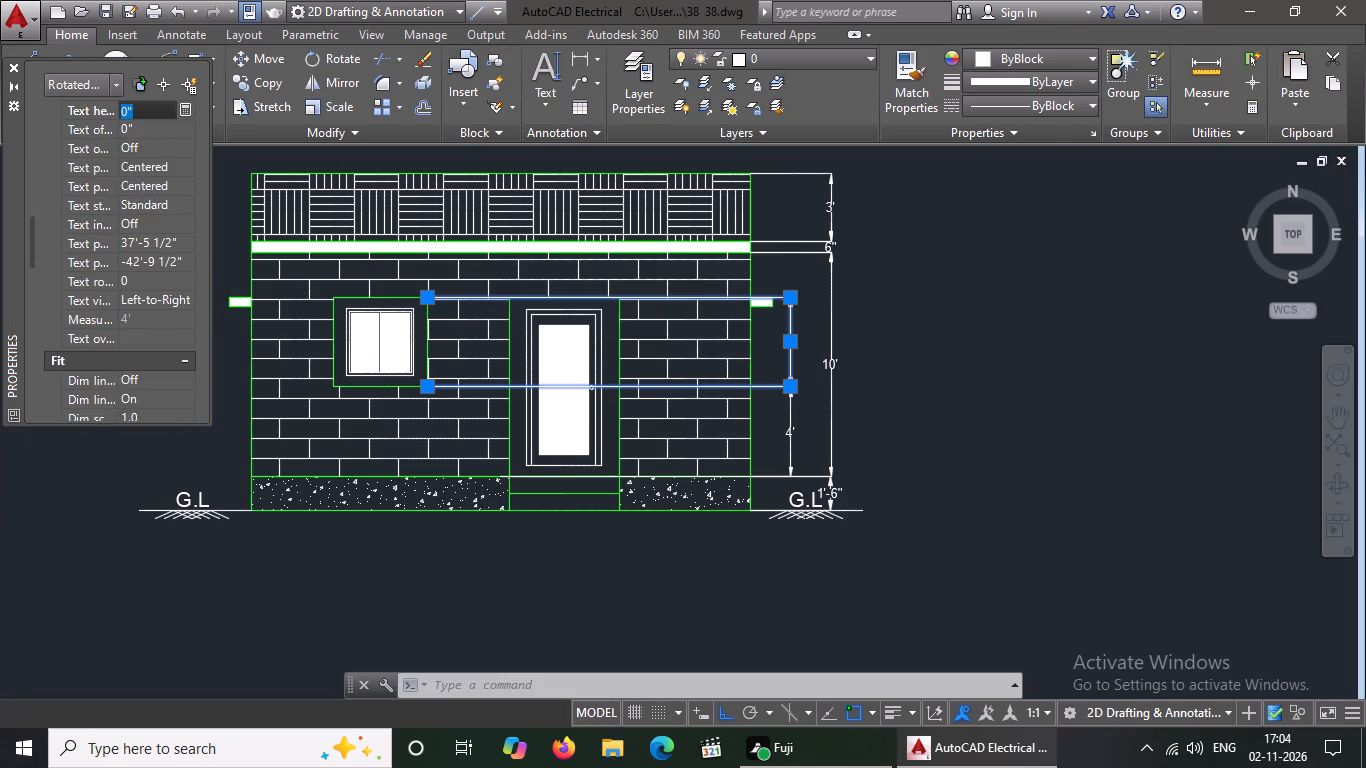
key(BackSpace)
key(BackSpace)
key(5)
key(shift+quotedbl)
key(Return)
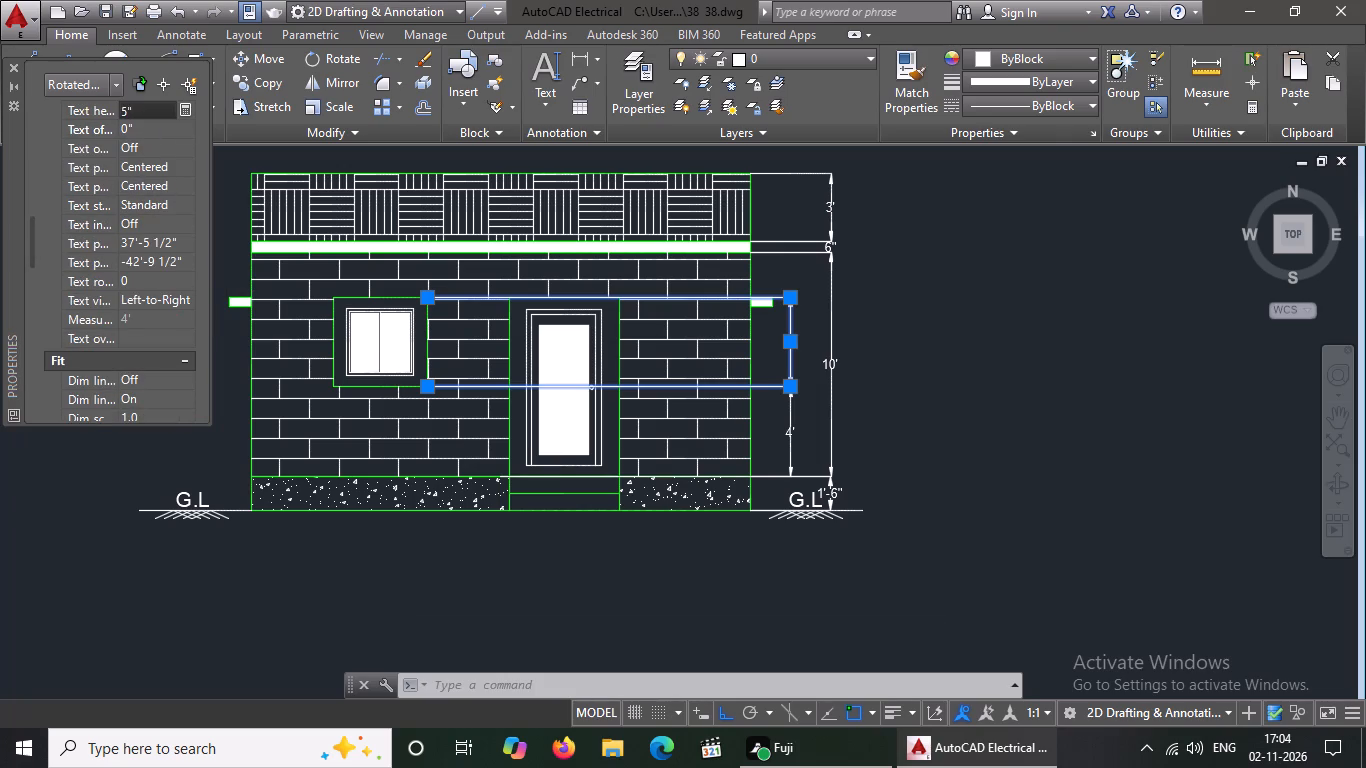
scroll(150, 262, up, 3)
scroll(150, 262, down, 3)
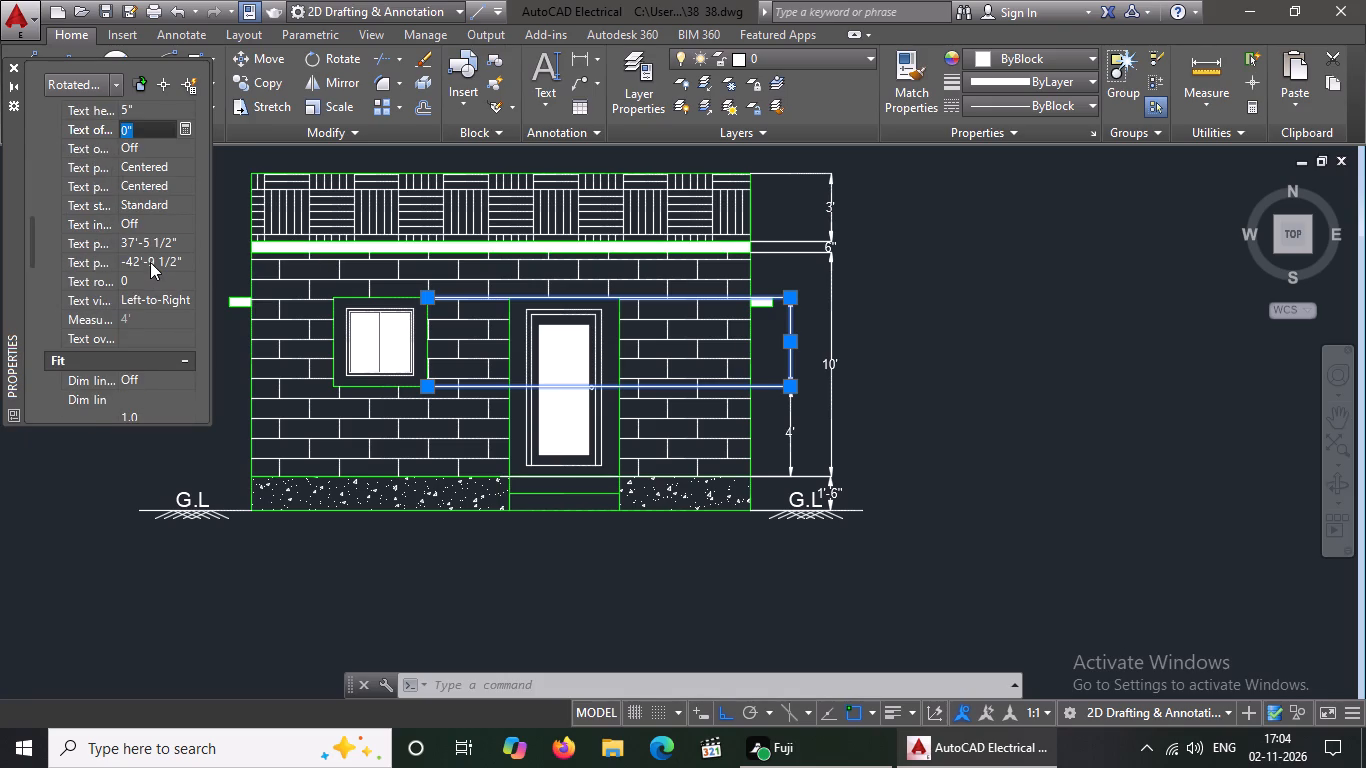
key(Escape)
key(Escape)
key(Escape)
scroll(161, 275, down, 3)
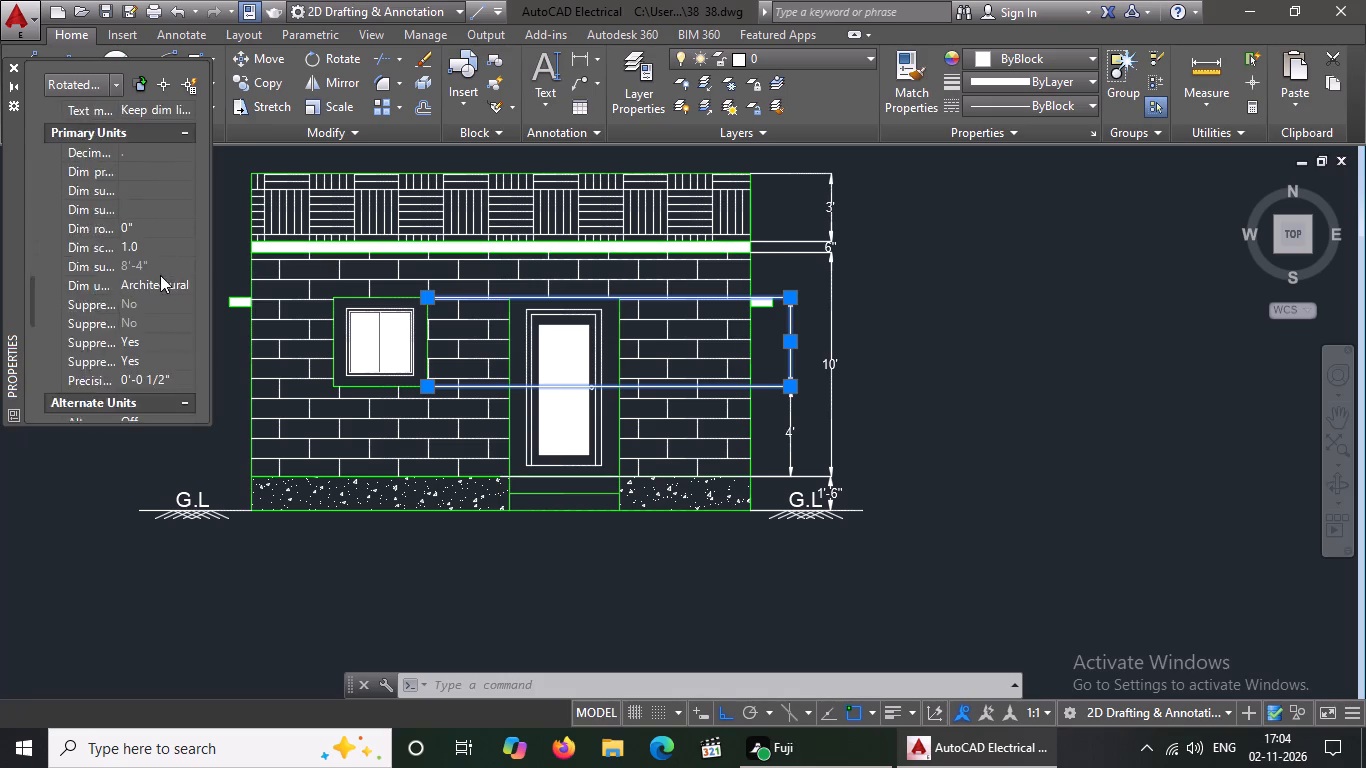
scroll(160, 275, down, 12)
key(Escape)
key(Escape)
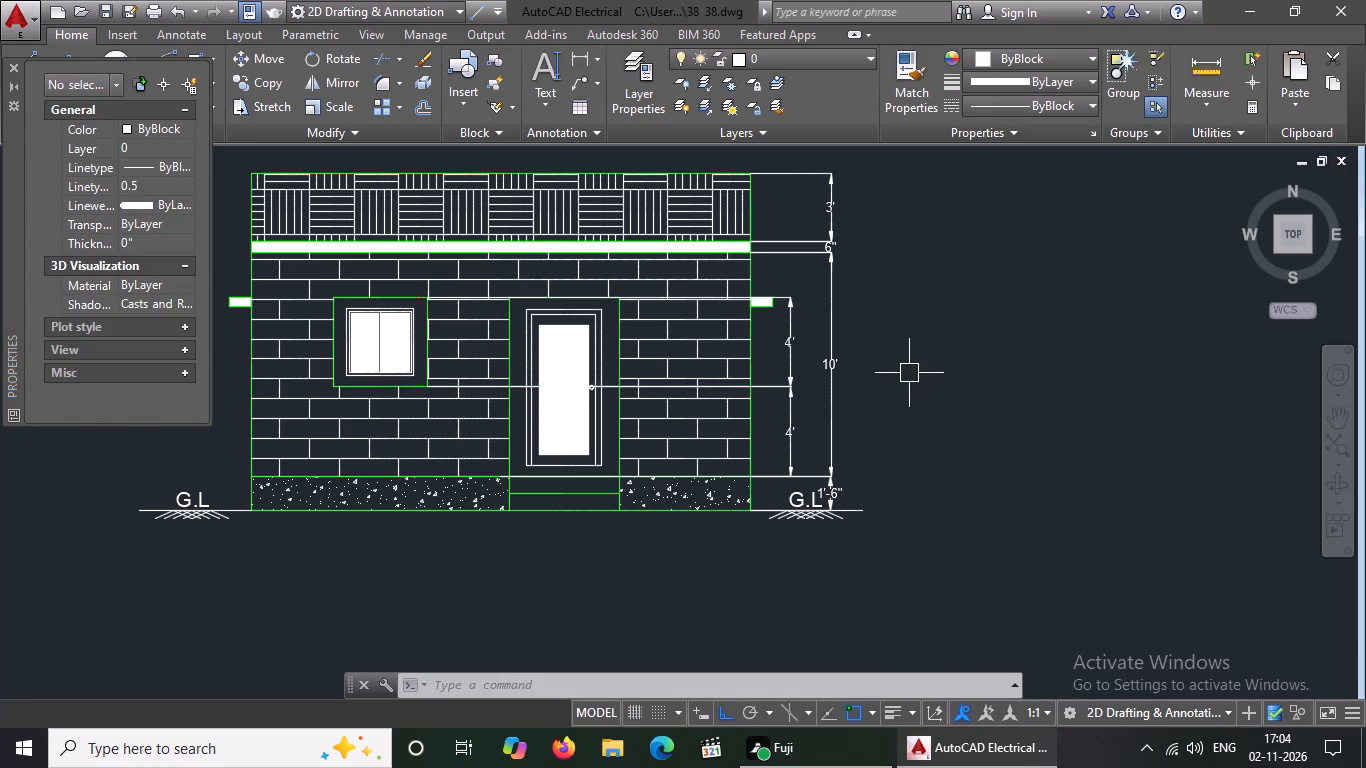
Set the arrow size to 8" for the left horizontal dimension along the foundation plan's top edge.
scroll(868, 382, down, 3)
middle_drag(867, 372, 793, 568)
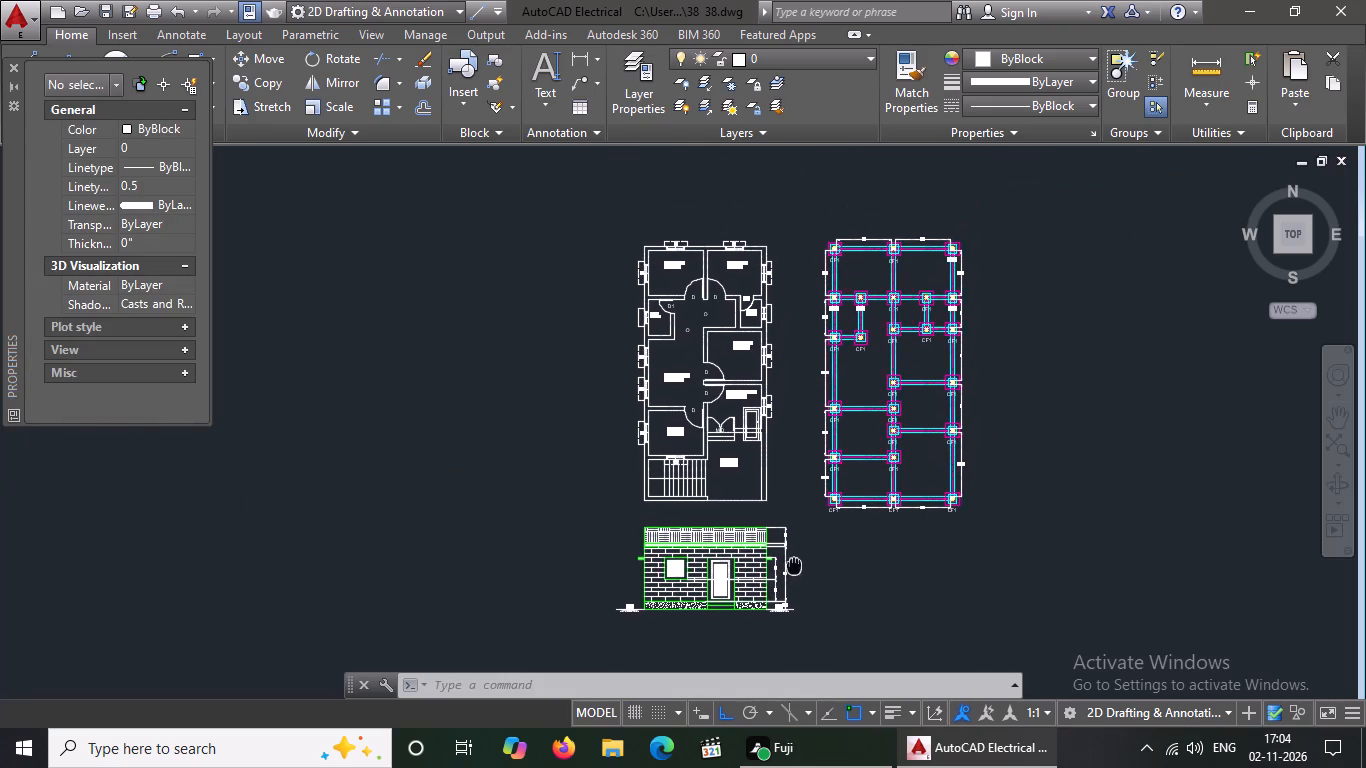
middle_drag(793, 568, 792, 571)
scroll(902, 249, up, 2)
scroll(814, 239, up, 2)
click(754, 246)
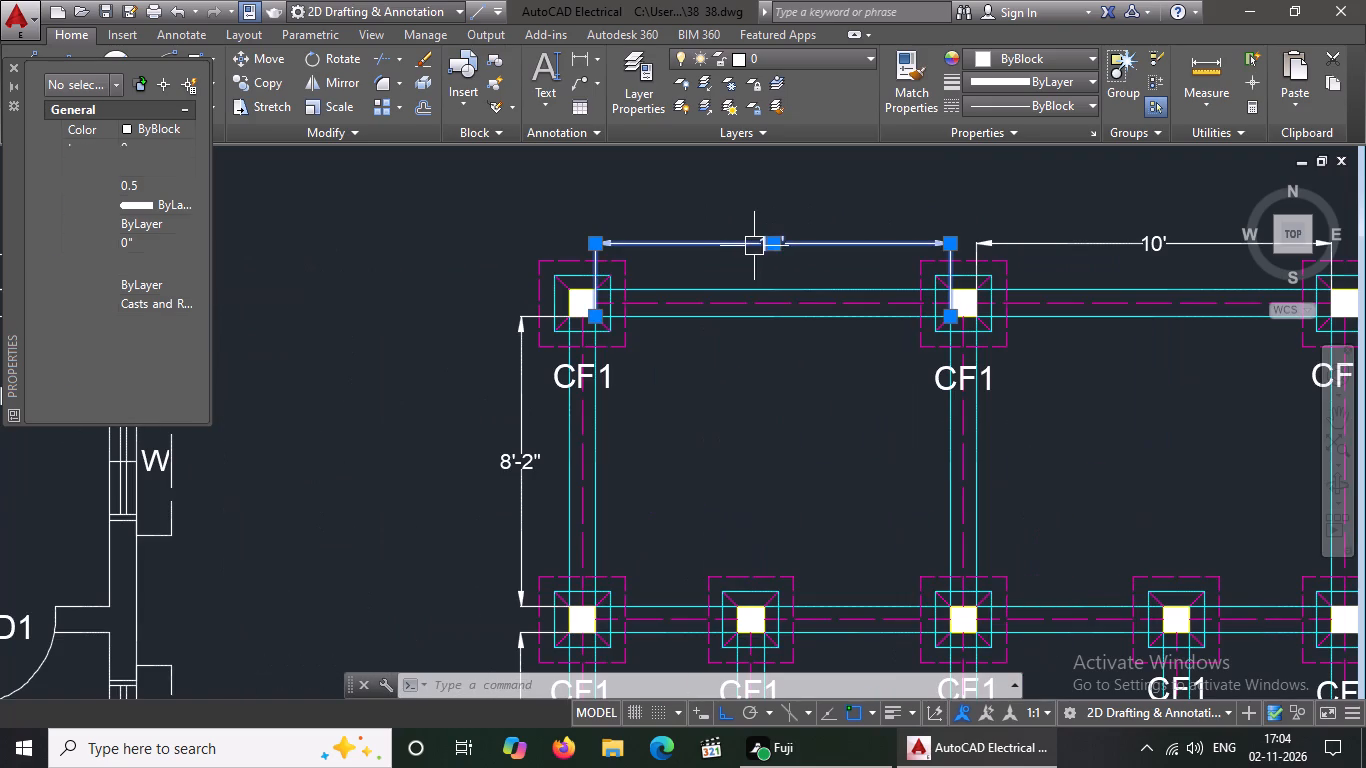
scroll(117, 326, down, 2)
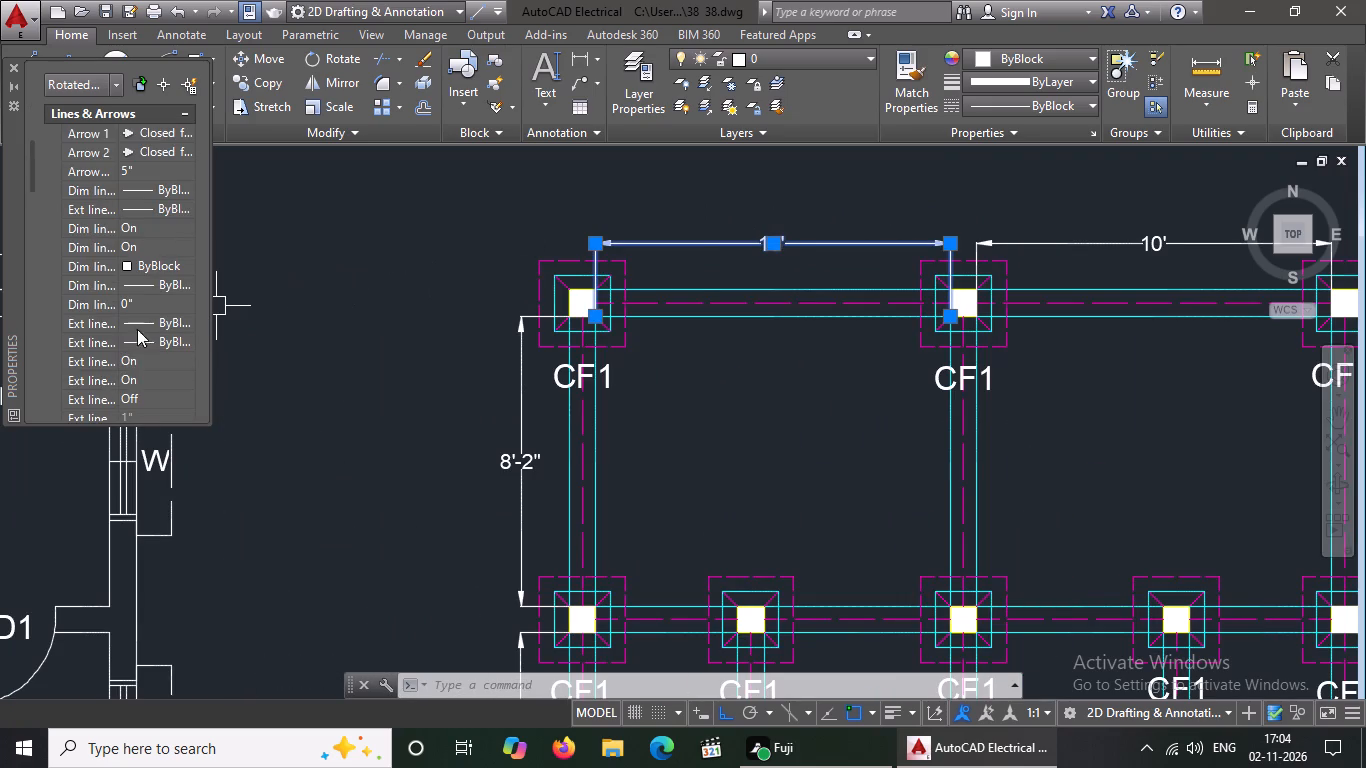
scroll(136, 255, up, 1)
click(145, 271)
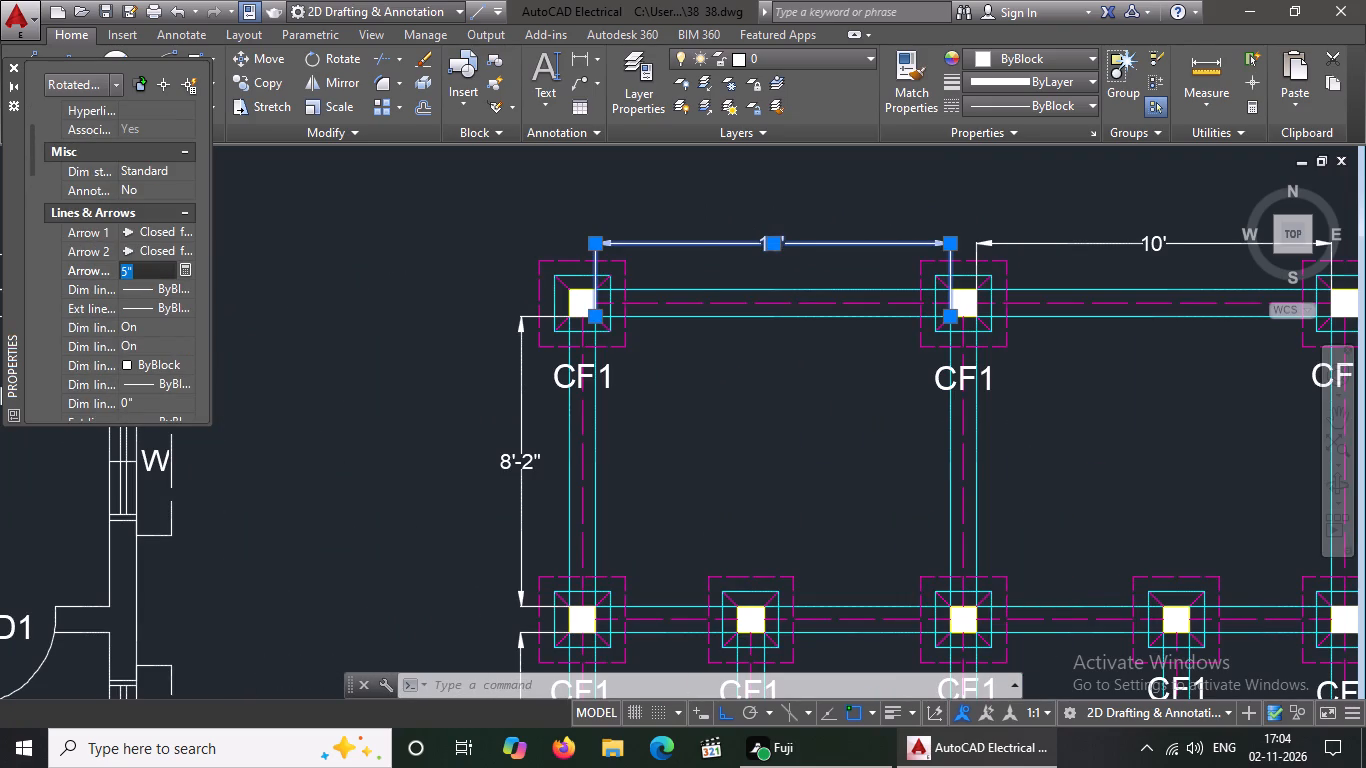
key(BackSpace)
key(BackSpace)
key(8)
key(shift+quotedbl)
key(Return)
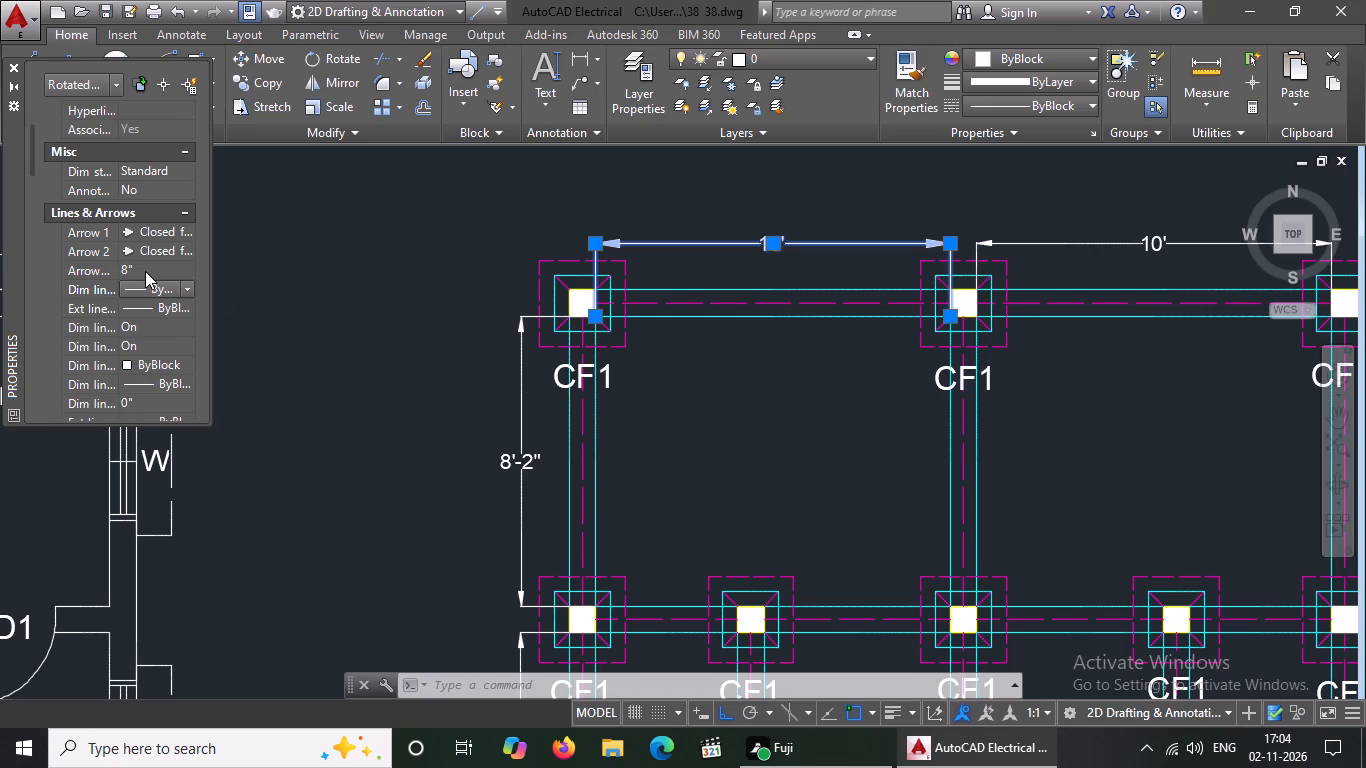
Set the text height to 6" for the left horizontal dimension above the foundation plan.
scroll(142, 270, down, 2)
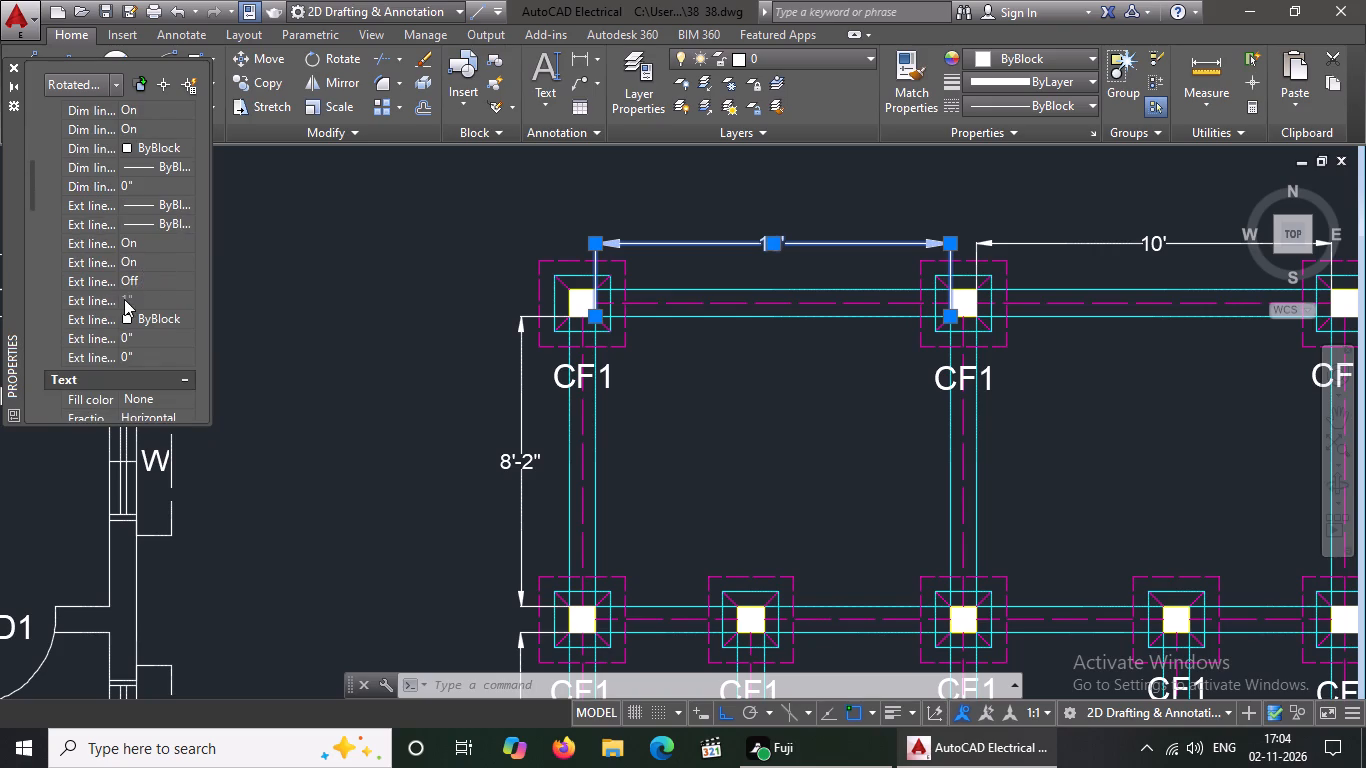
scroll(124, 299, down, 2)
click(135, 210)
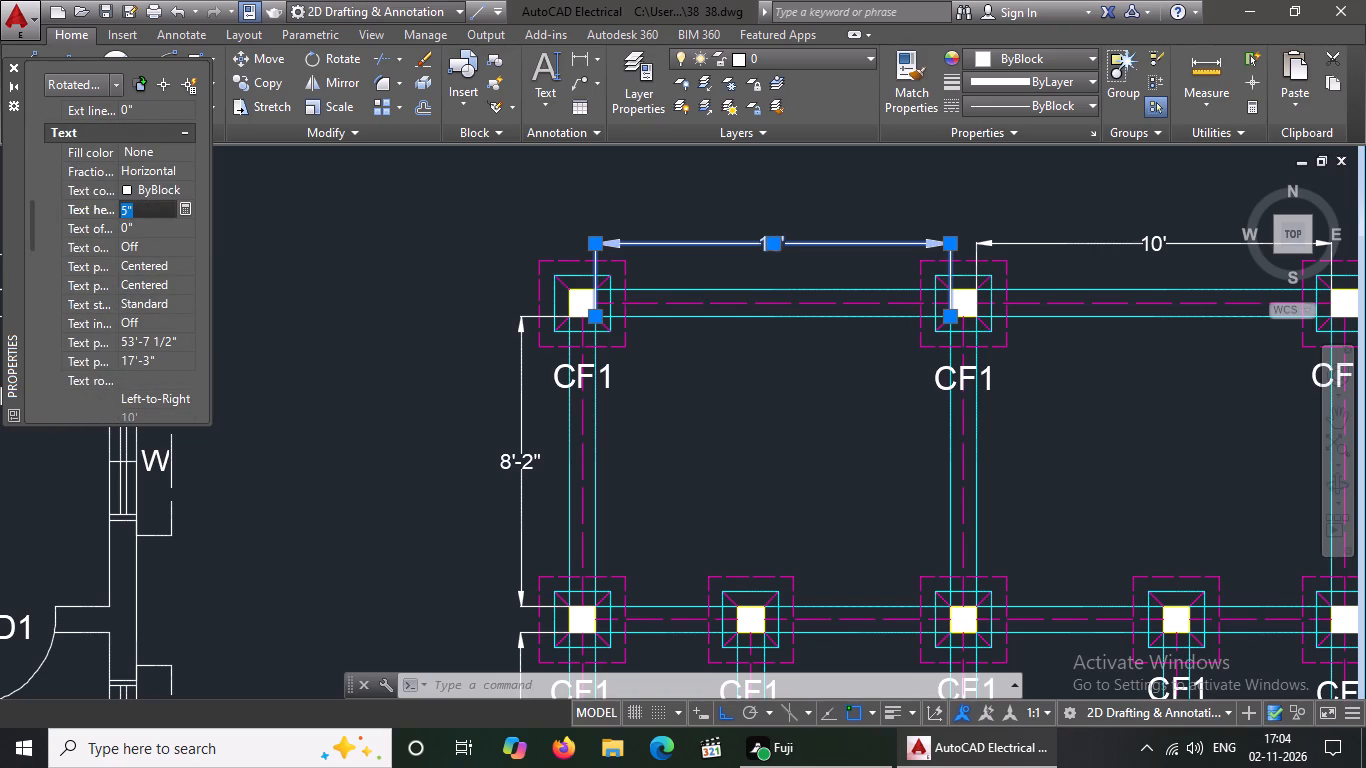
key(BackSpace)
key(BackSpace)
key(6)
key(shift+quotedbl)
key(Return)
scroll(682, 385, down, 2)
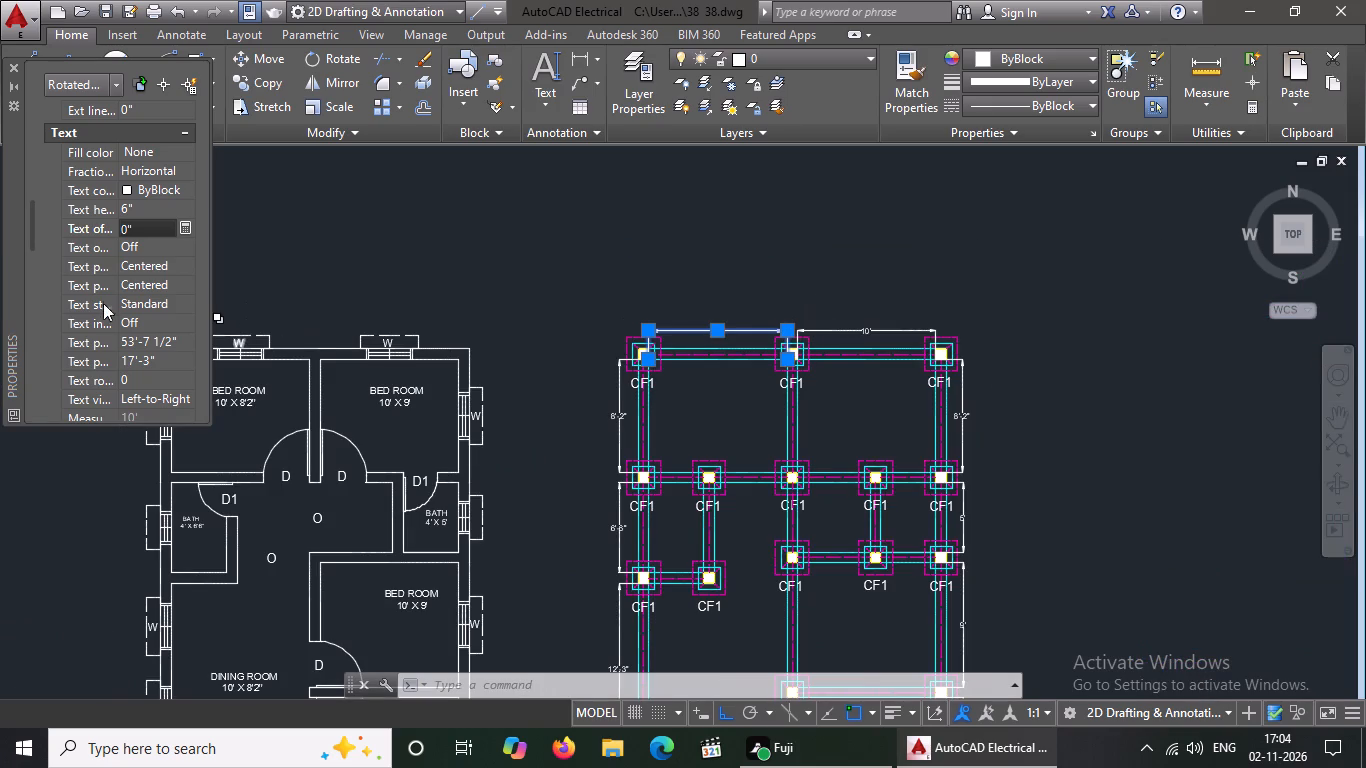
scroll(103, 301, down, 14)
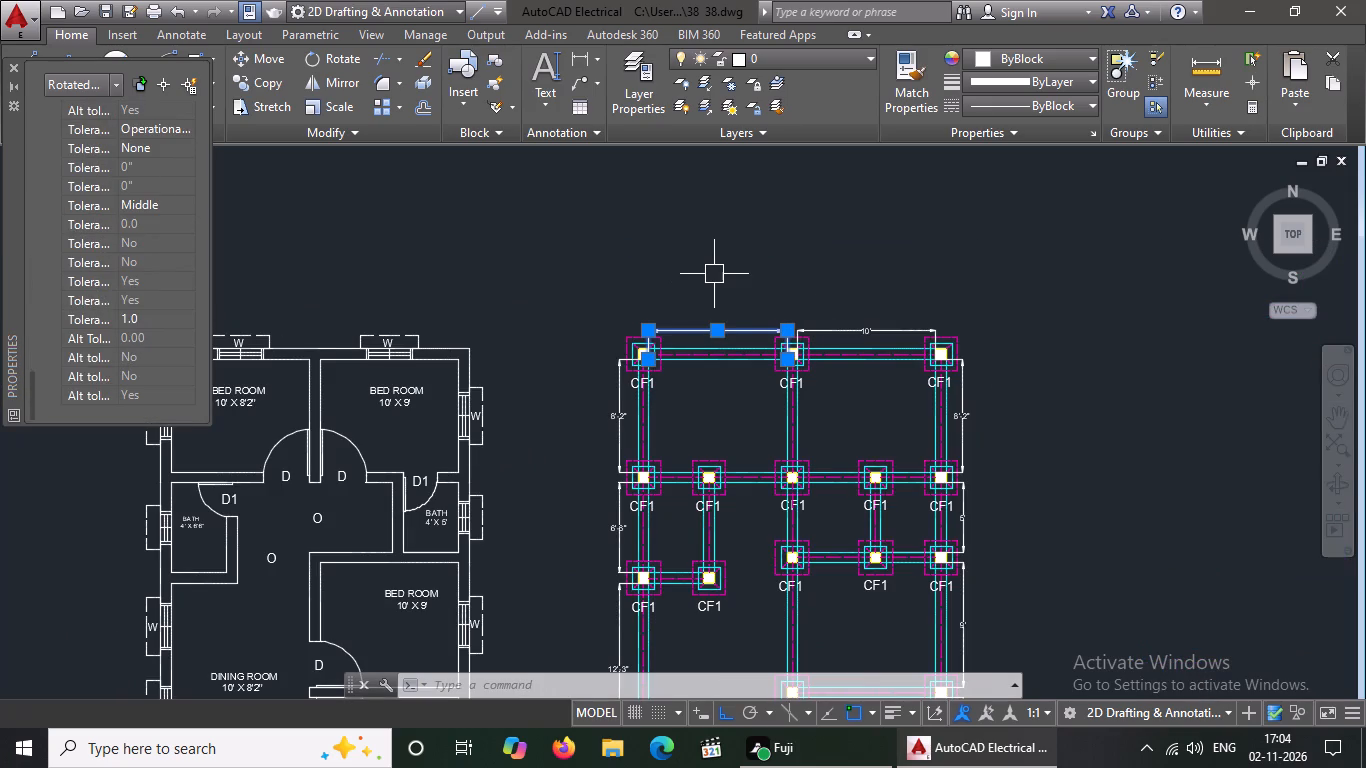
key(Escape)
Set the arrow size to 8" for the right horizontal dimension along the foundation plan's top edge.
click(875, 336)
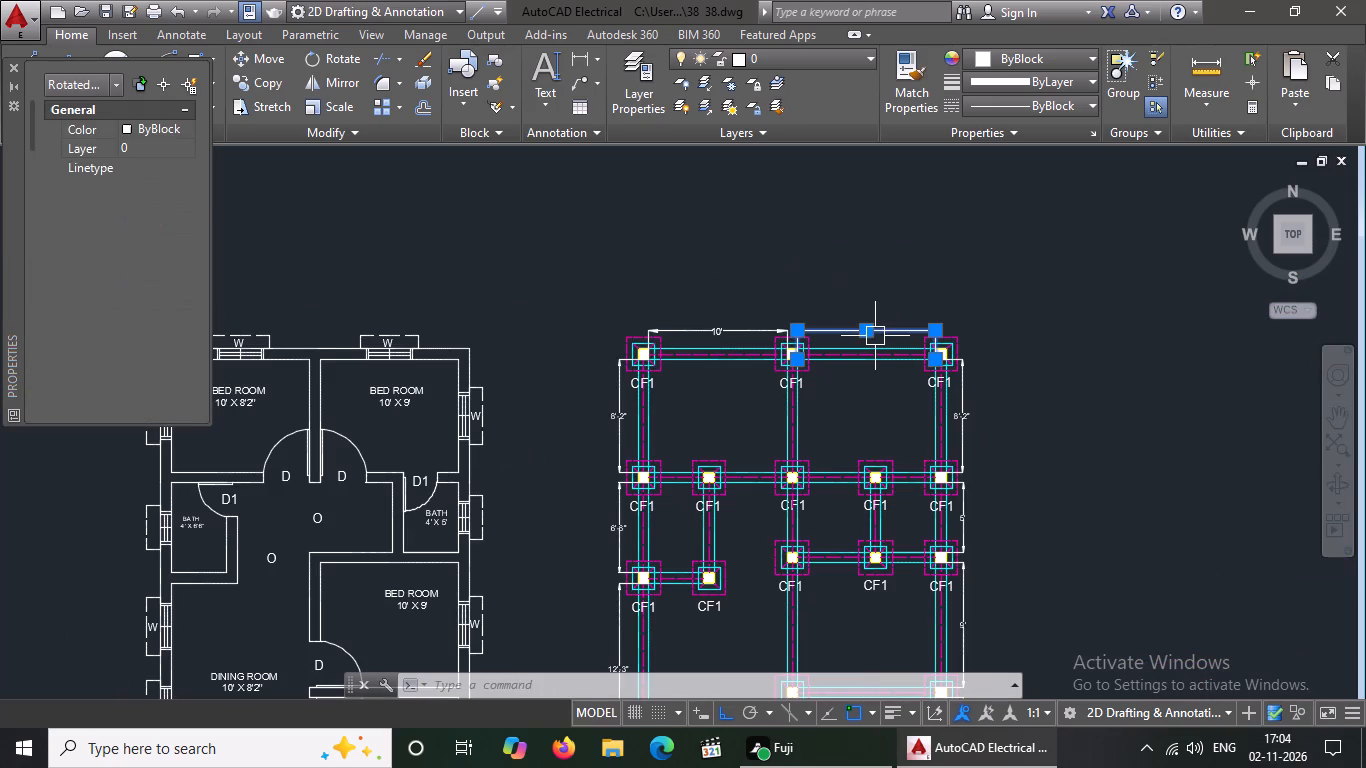
scroll(131, 209, down, 2)
click(154, 189)
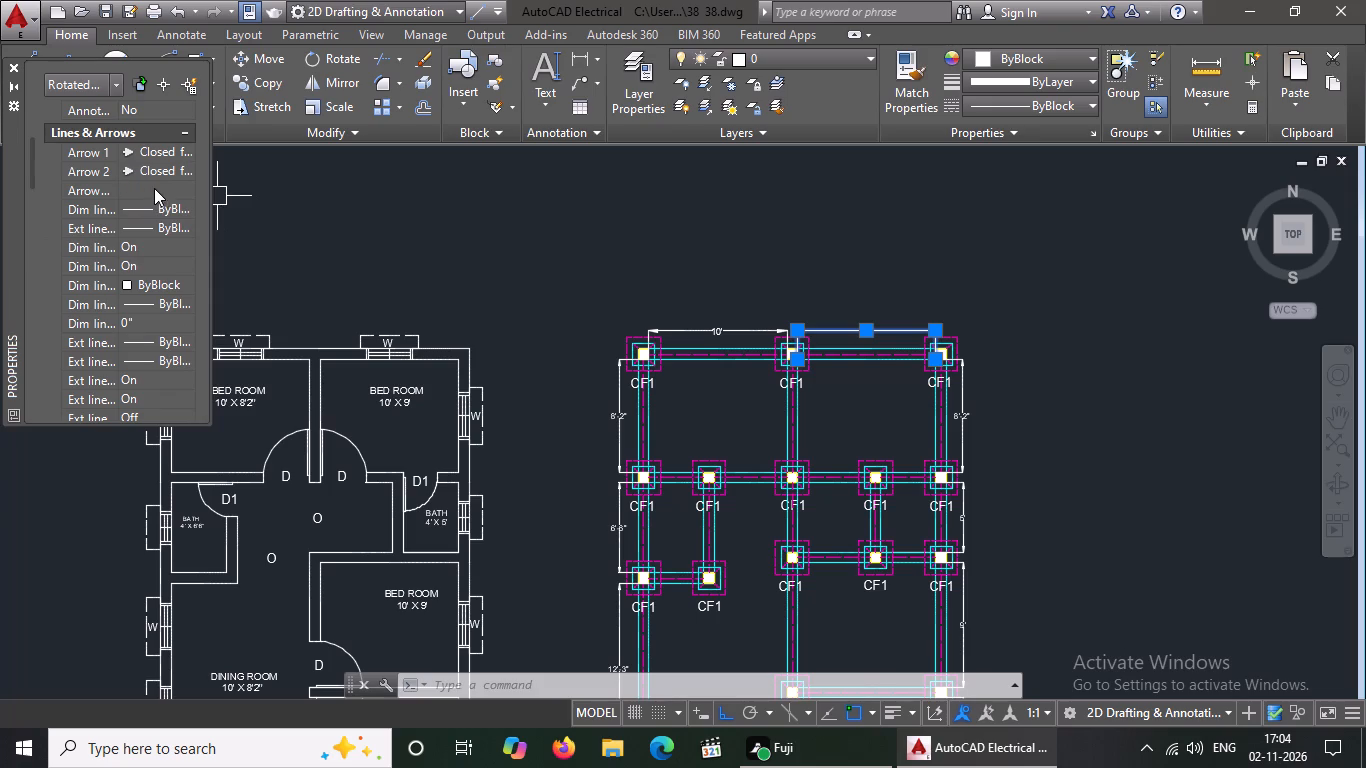
key(BackSpace)
key(BackSpace)
key(6)
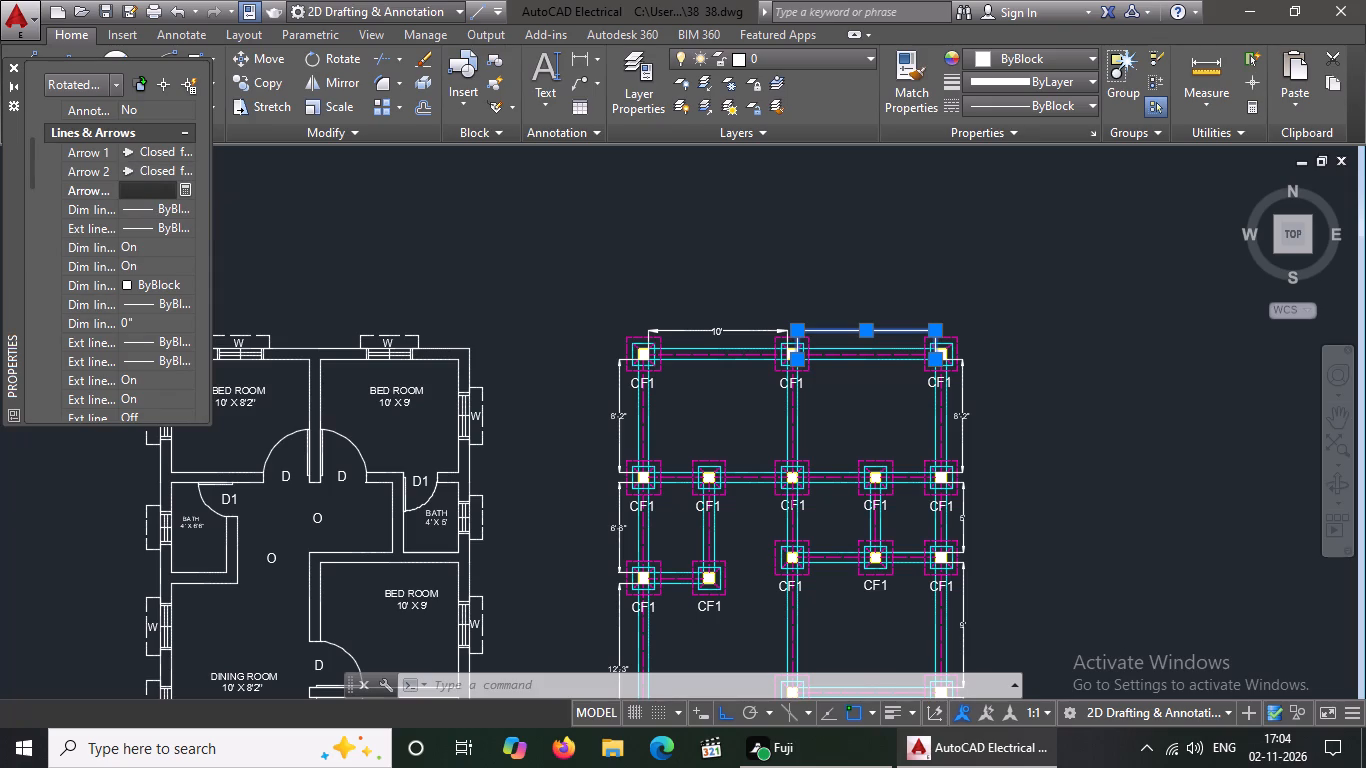
key(BackSpace)
key(BackSpace)
key(8)
key(shift+quotedbl)
key(Return)
scroll(154, 188, down, 4)
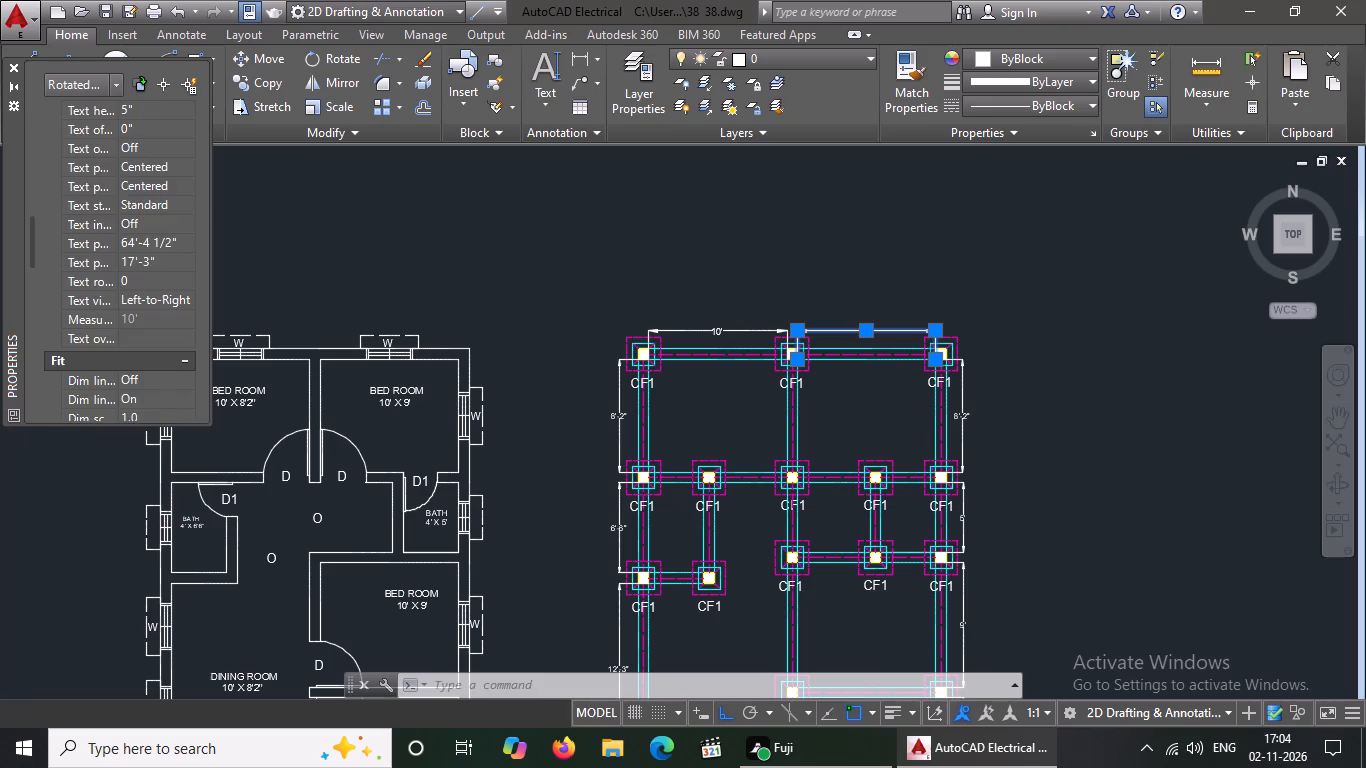
scroll(122, 187, up, 7)
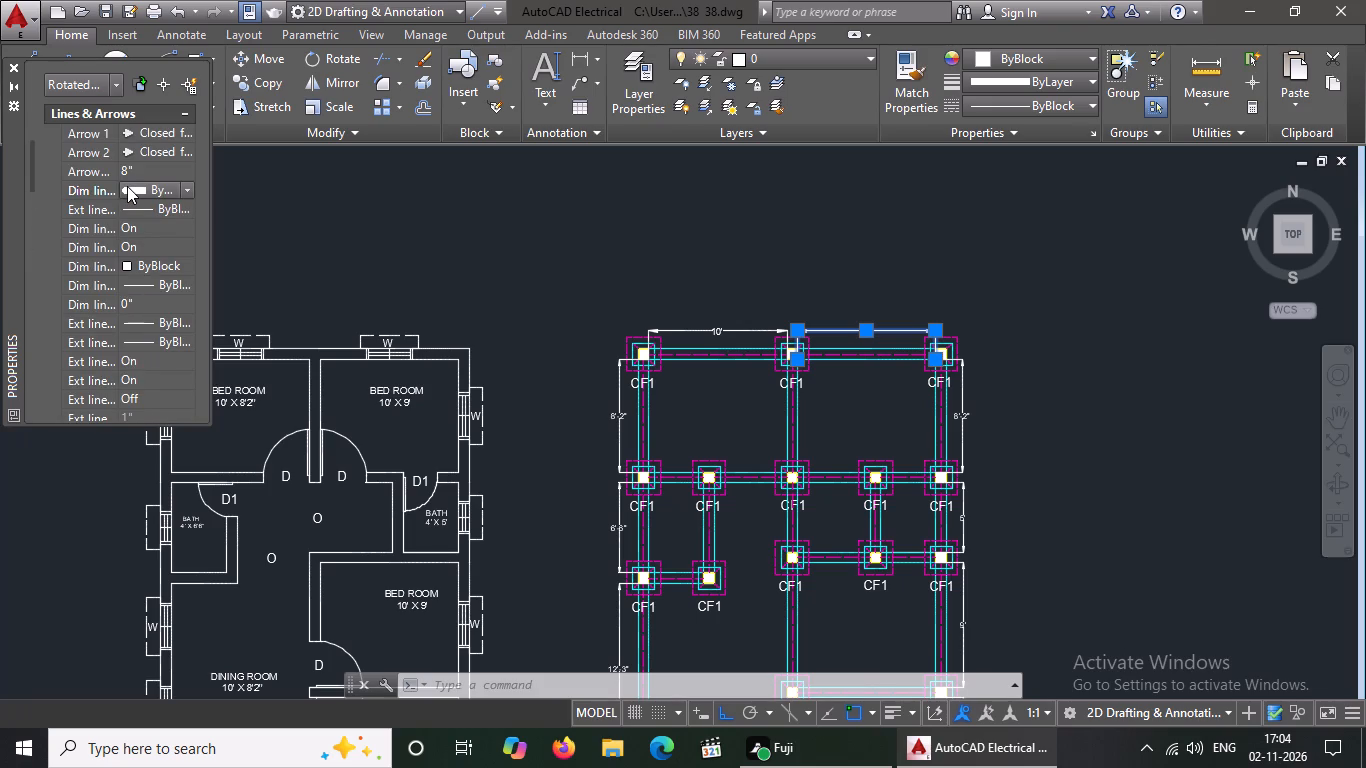
key(Escape)
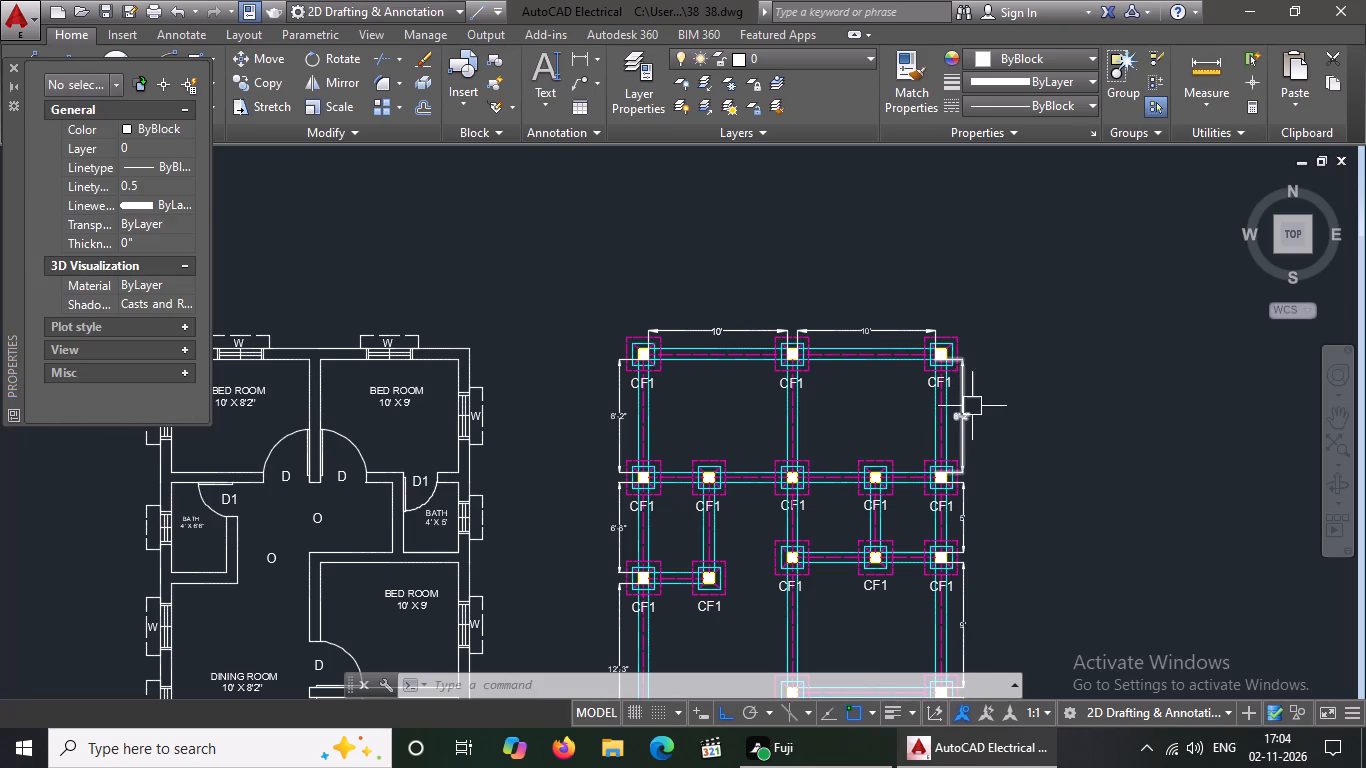
Set the arrow size to 8" for the uppermost vertical dimension along the foundation plan's right side.
click(961, 423)
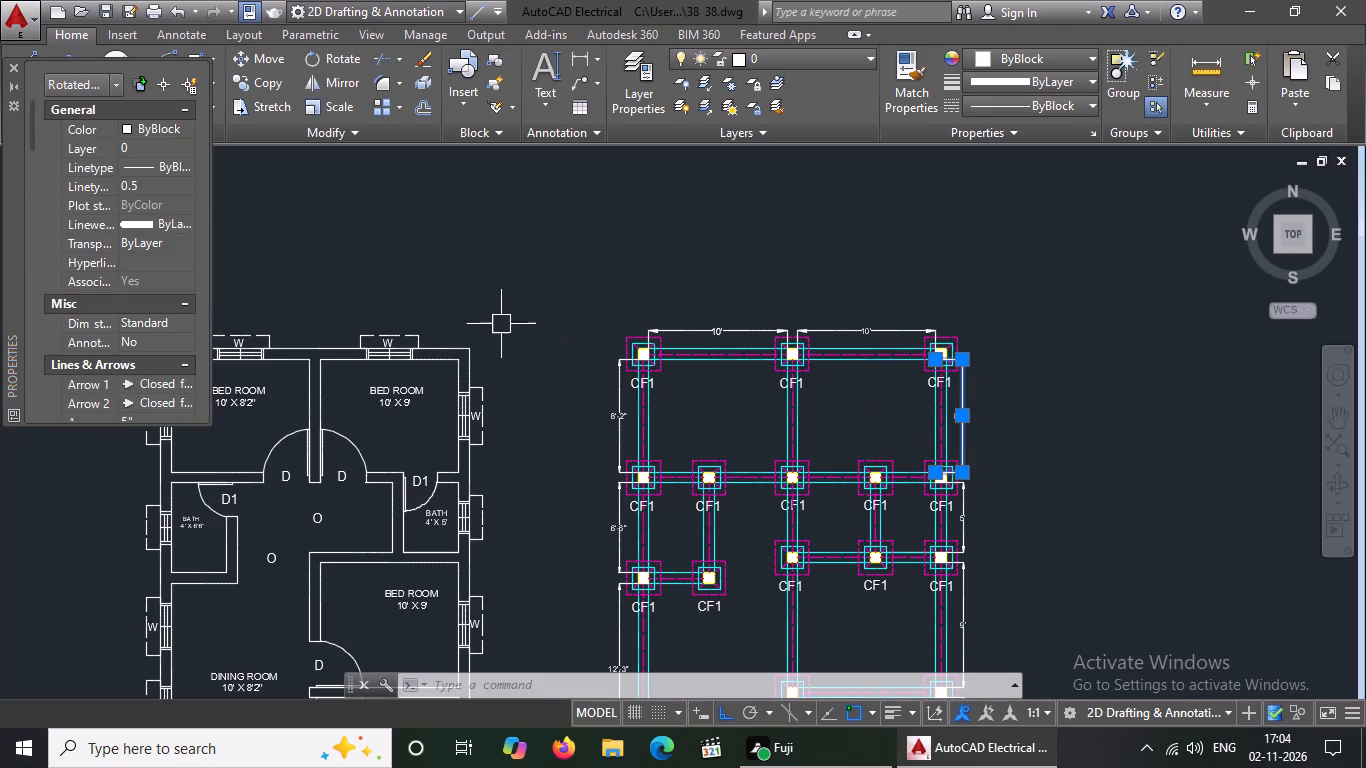
scroll(166, 270, down, 1)
click(143, 326)
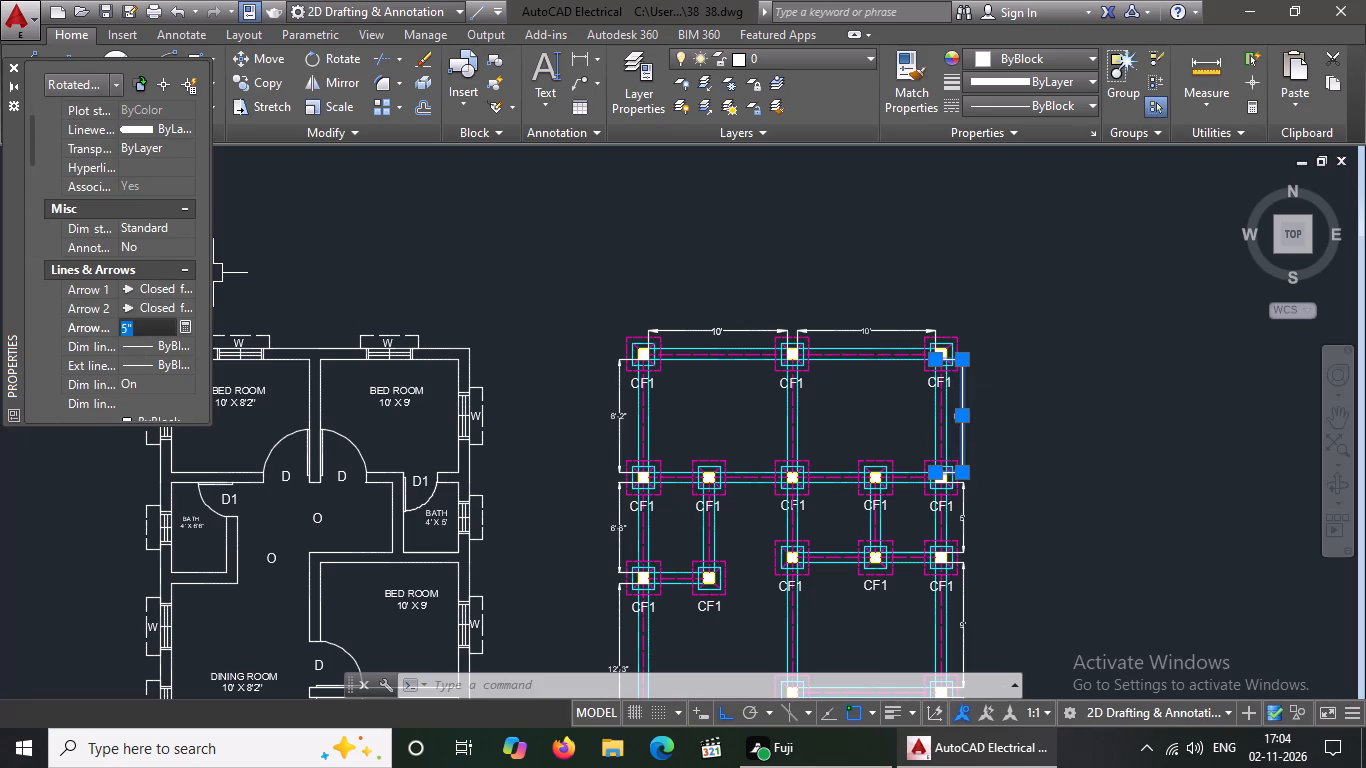
key(BackSpace)
key(BackSpace)
key(8)
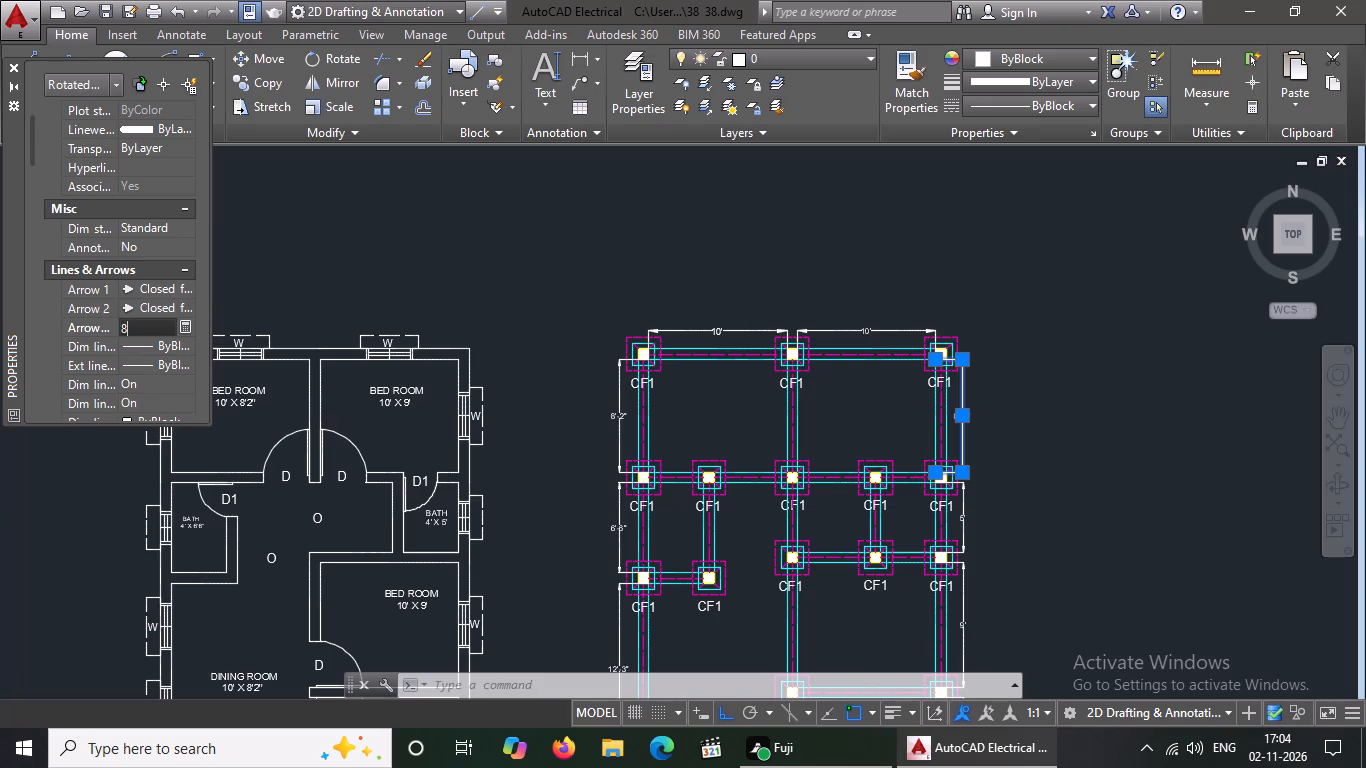
key(shift+quotedbl)
key(Return)
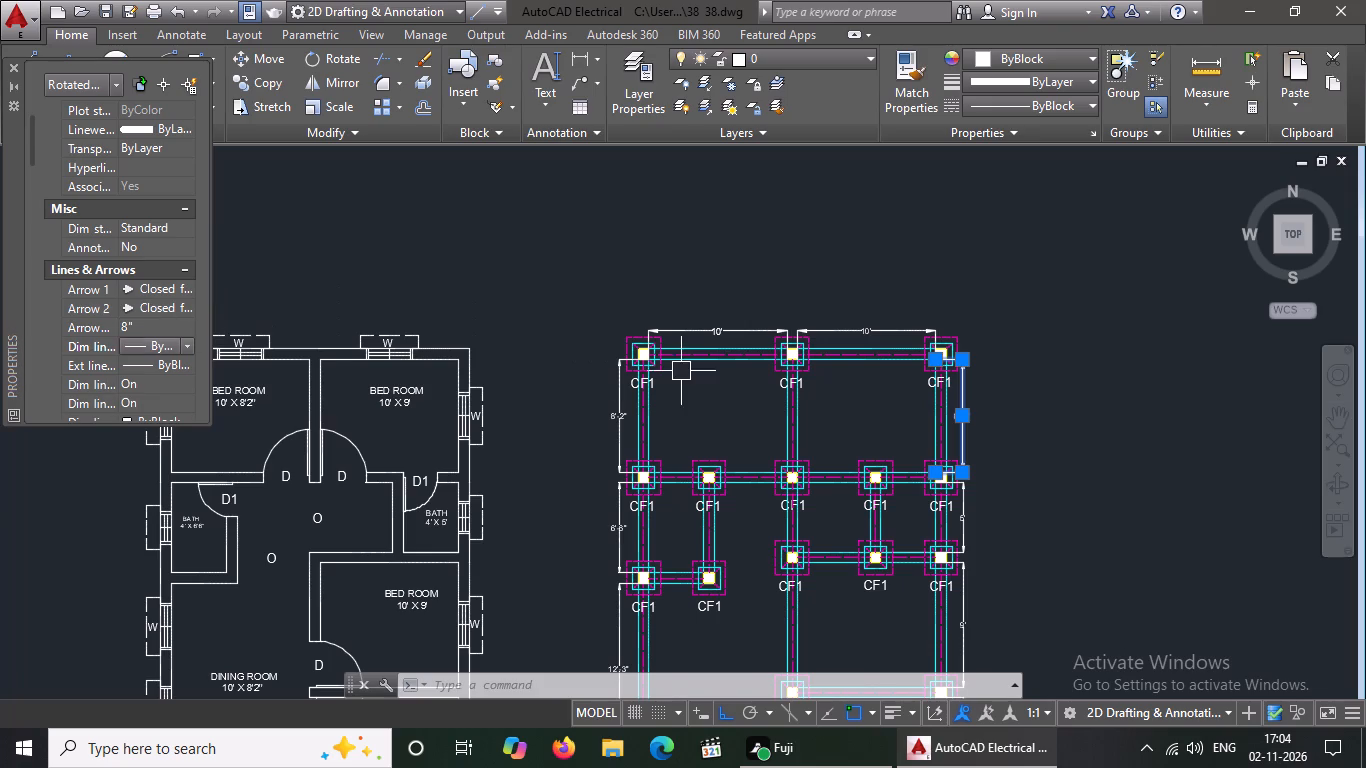
scroll(701, 353, down, 2)
scroll(785, 425, up, 3)
key(Escape)
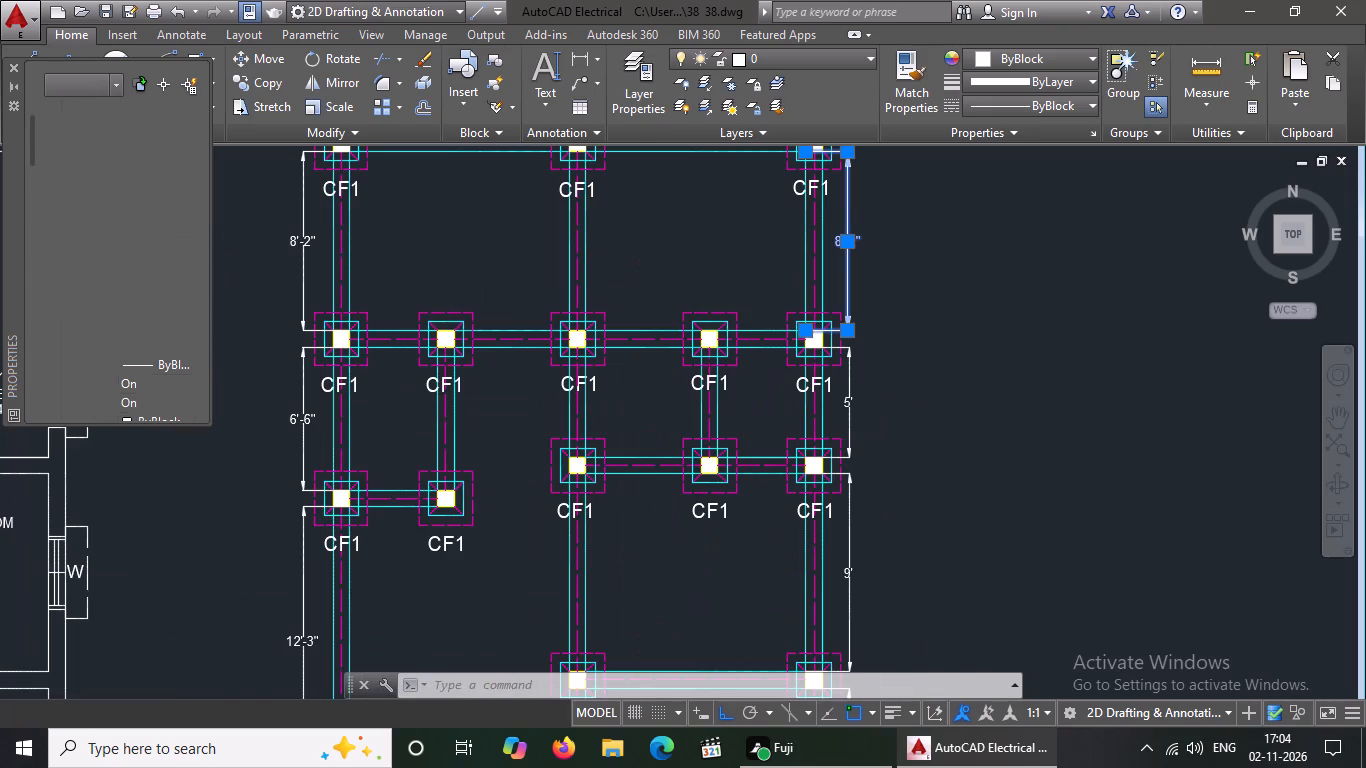
Set the arrow size to 8" for the 5' vertical dimension on the foundation plan's right side.
click(847, 410)
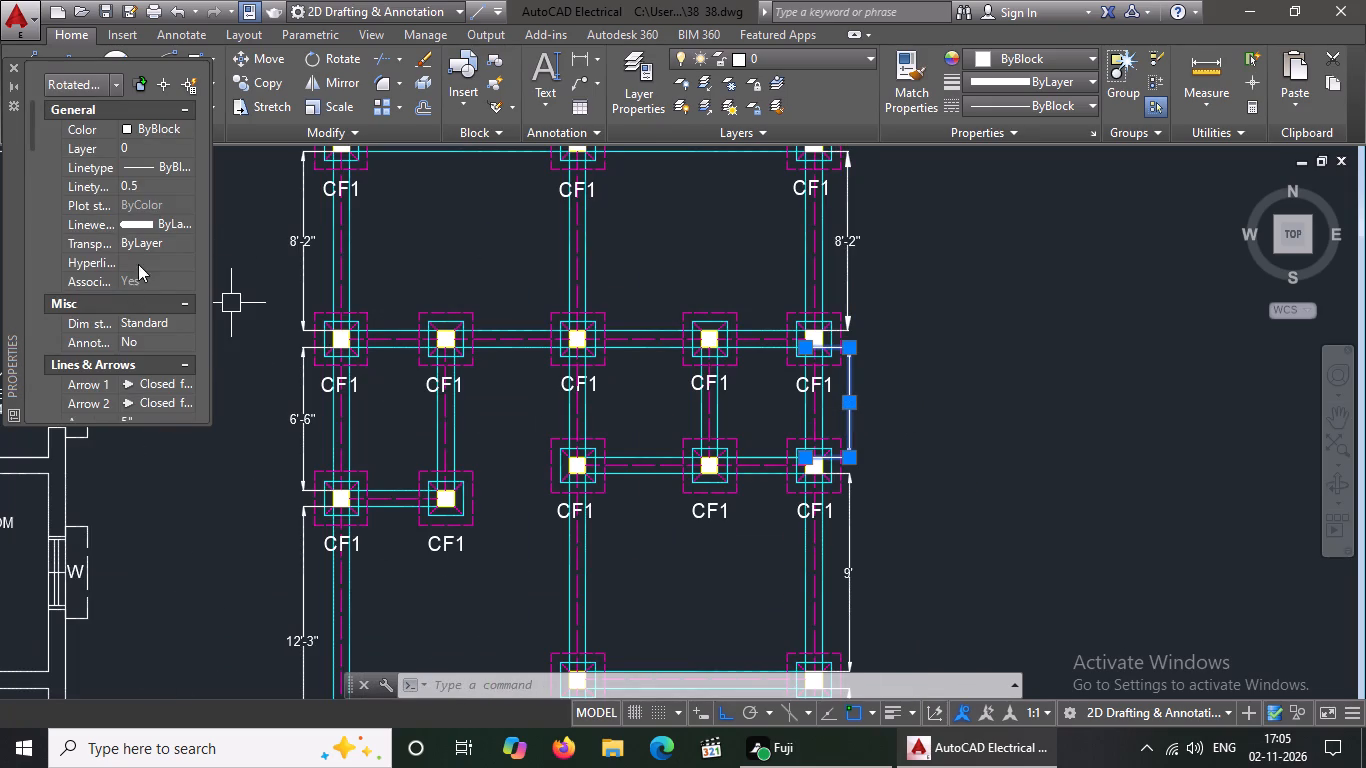
scroll(152, 338, down, 1)
click(144, 288)
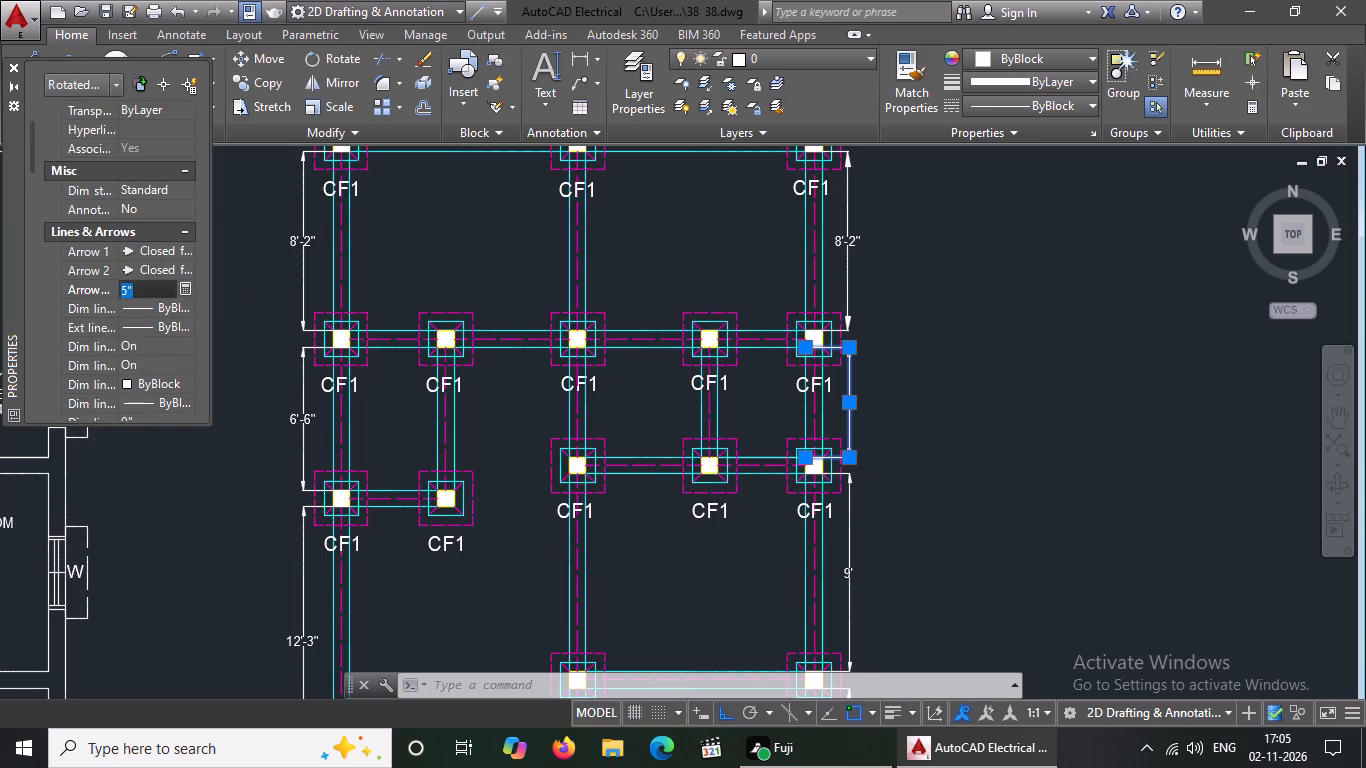
key(BackSpace)
key(BackSpace)
key(8)
key(shift+quotedbl)
key(Return)
key(Escape)
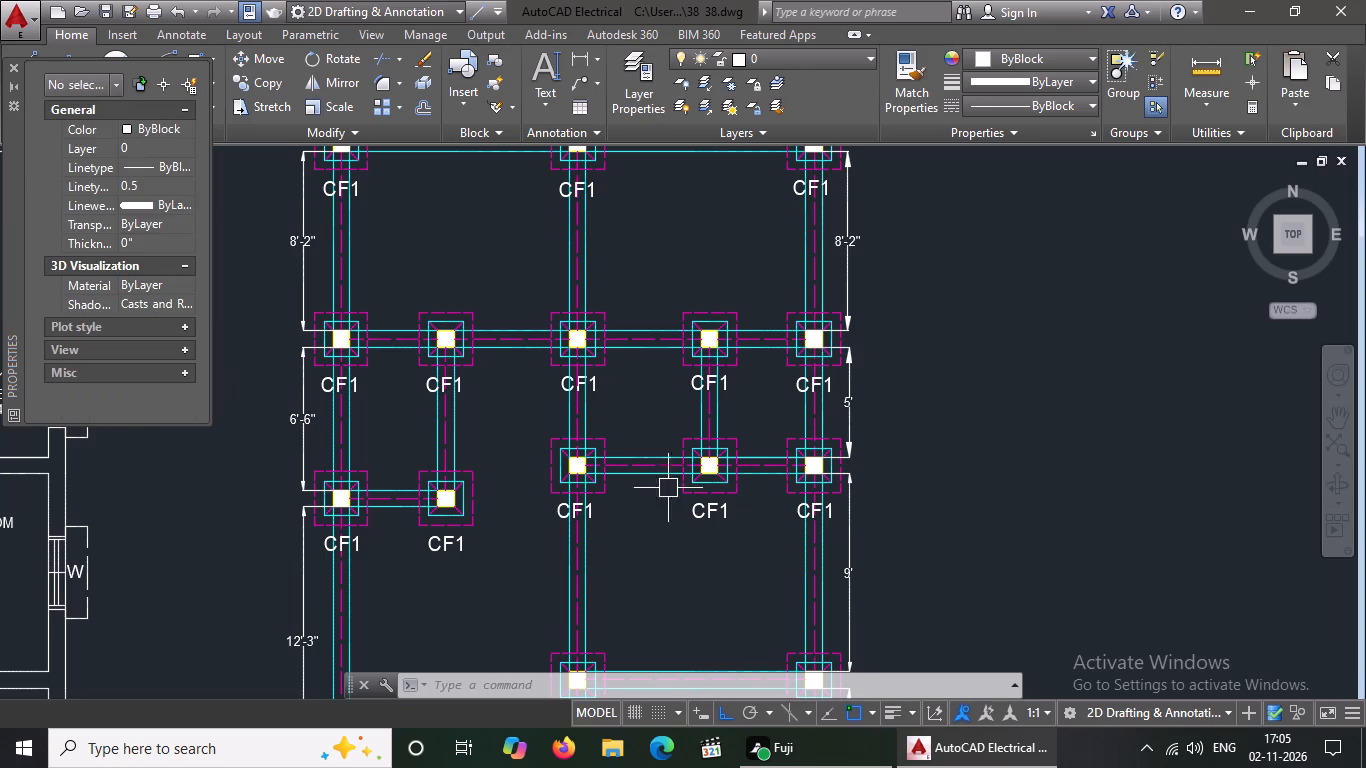
Set the arrow size to 8" for the 9' vertical dimension on the foundation plan's right side.
click(855, 562)
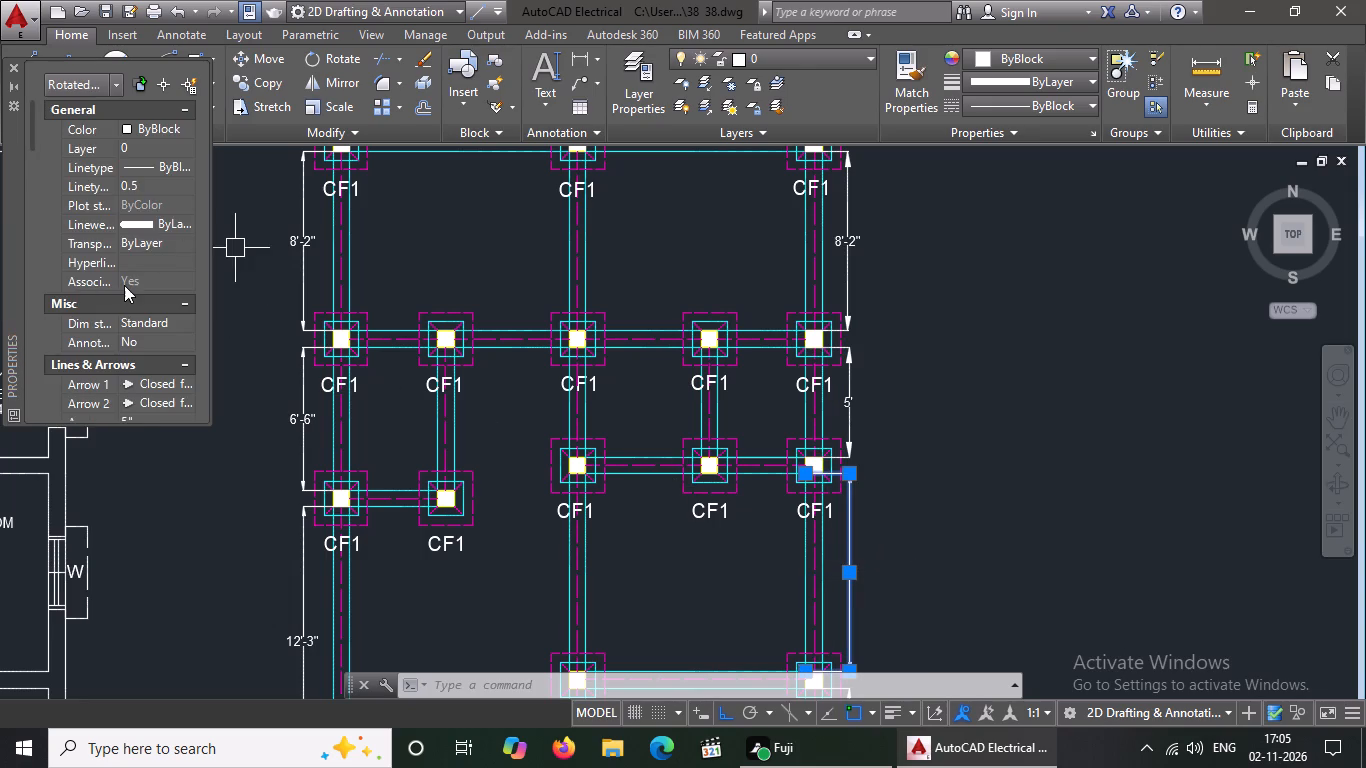
scroll(124, 286, down, 1)
click(144, 302)
key(BackSpace)
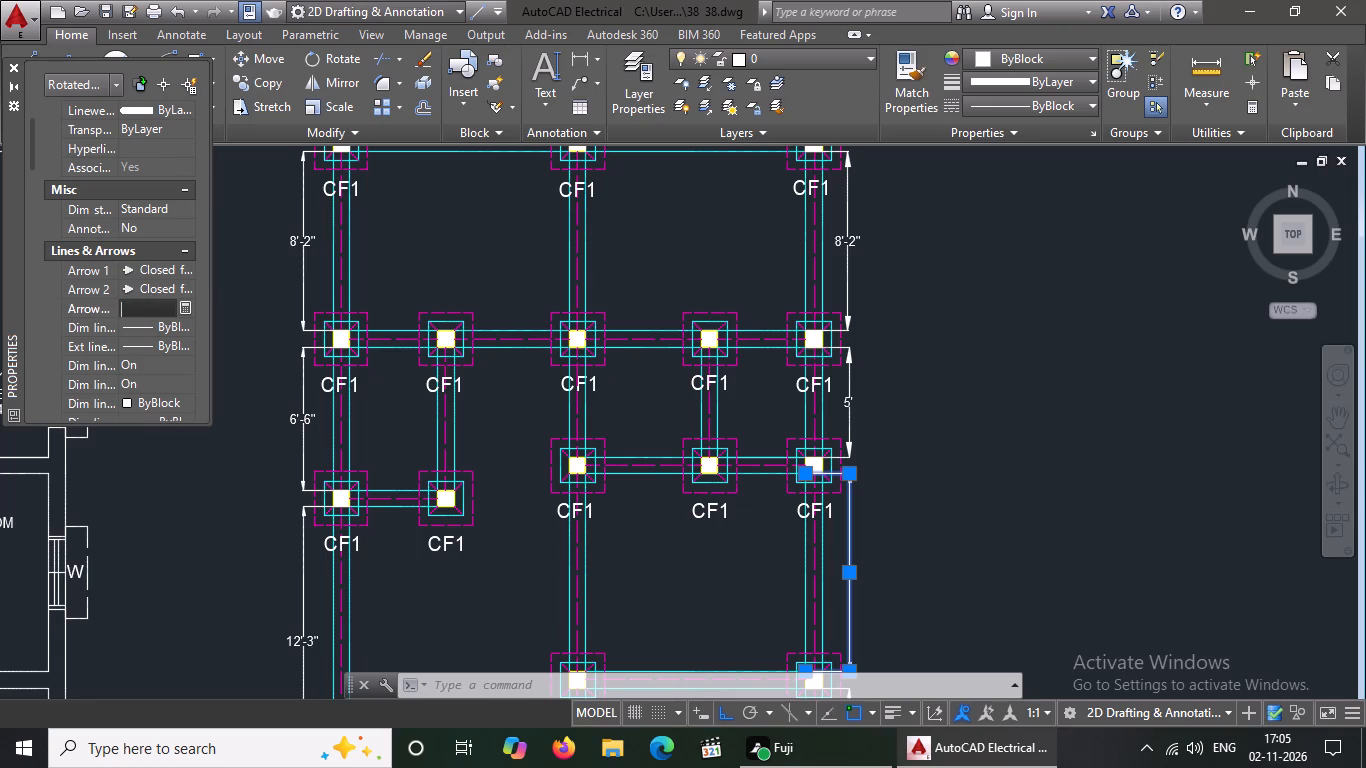
key(BackSpace)
key(8)
key(shift+quotedbl)
key(Return)
scroll(760, 430, down, 1)
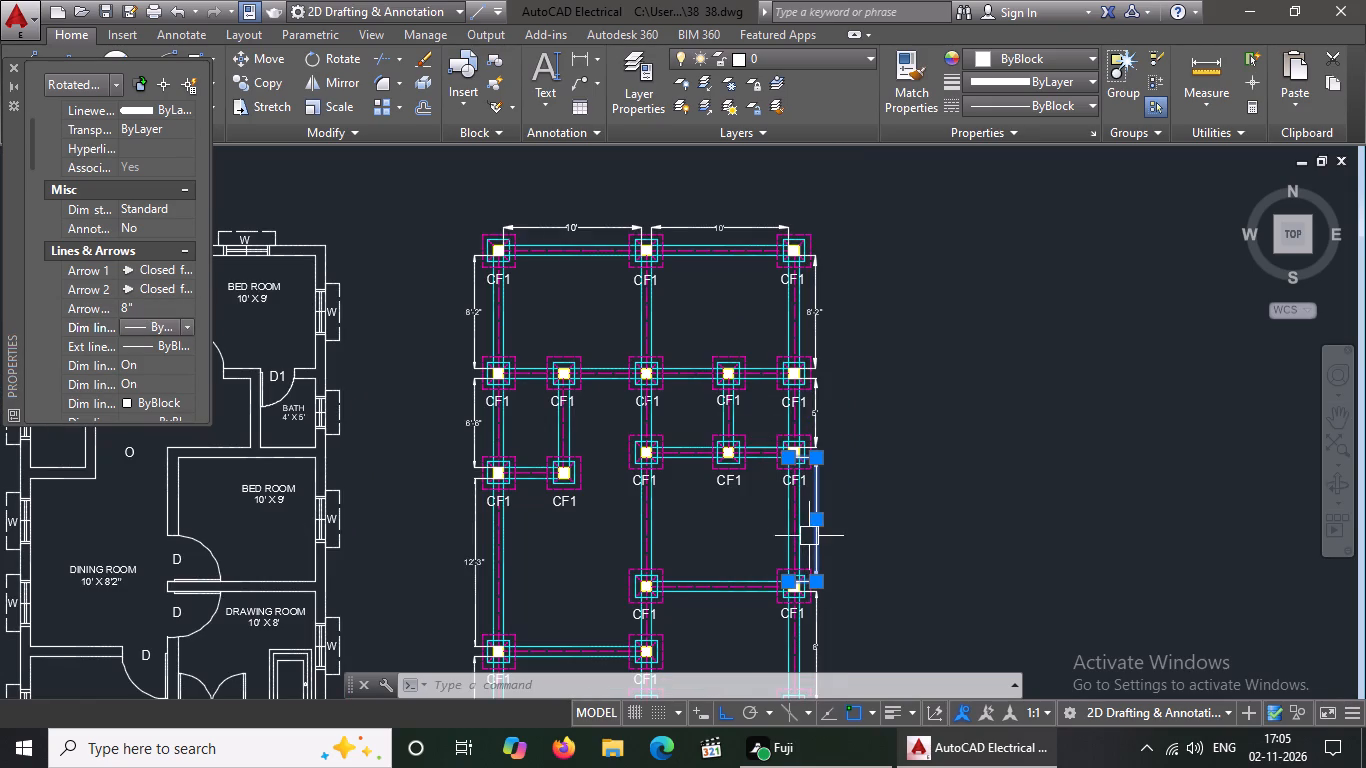
key(Escape)
key(Escape)
Set the arrow size to 8" for the 8' vertical dimension on the foundation plan's right side.
scroll(826, 511, down, 2)
scroll(828, 583, up, 2)
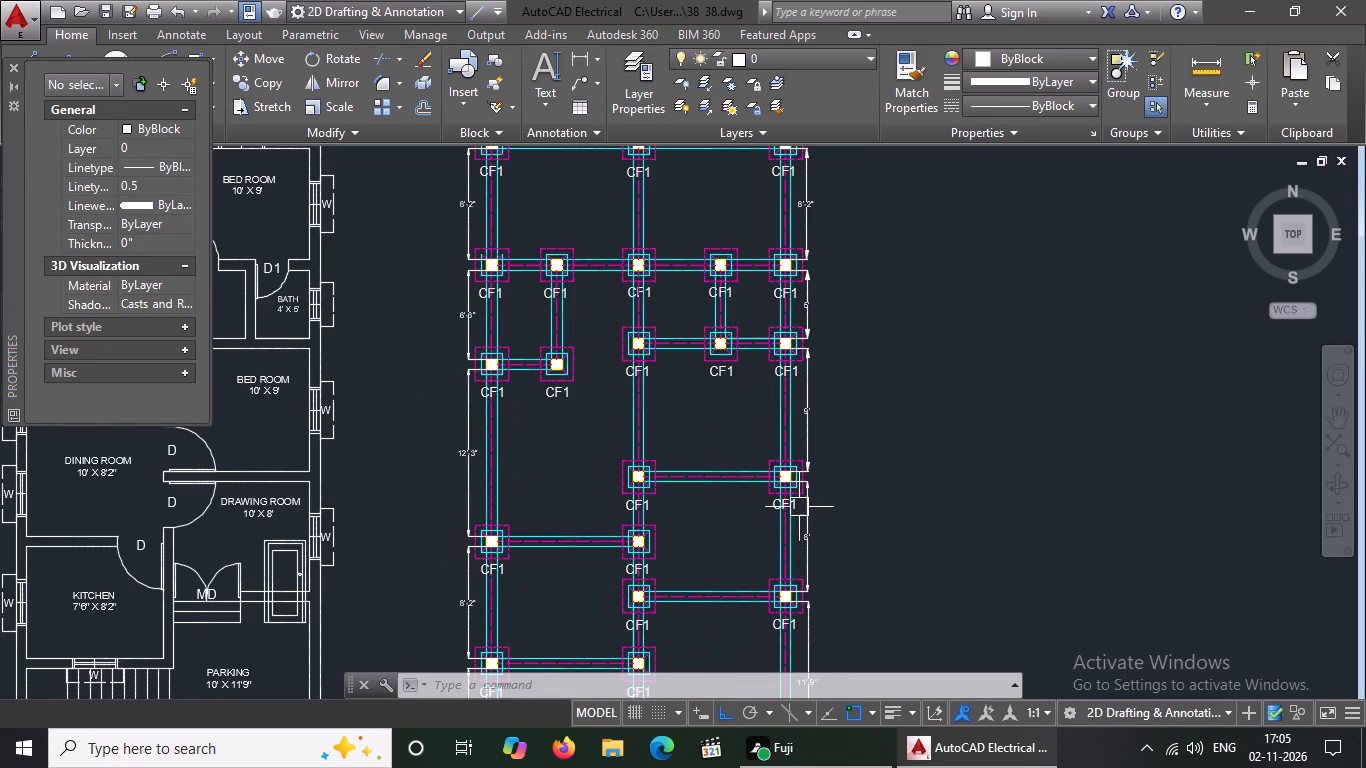
click(811, 526)
scroll(115, 277, down, 2)
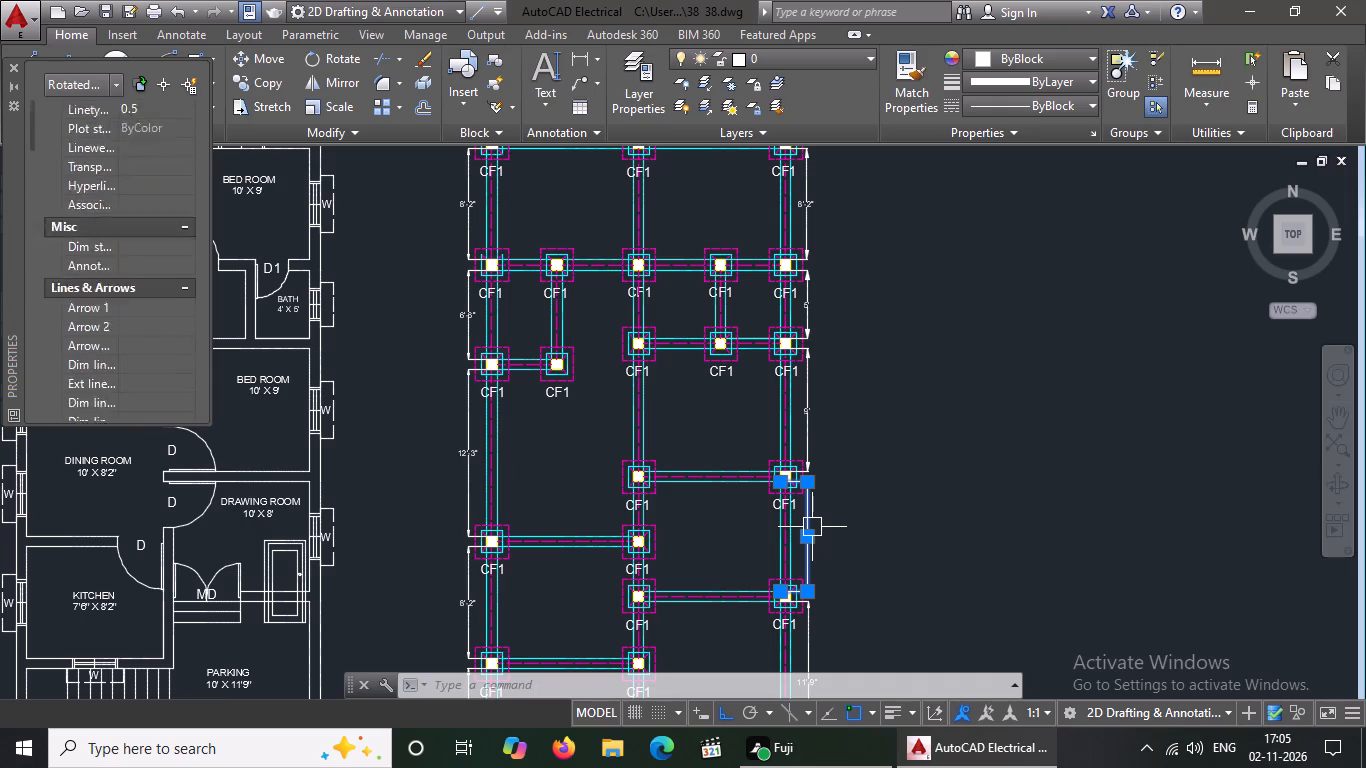
click(142, 188)
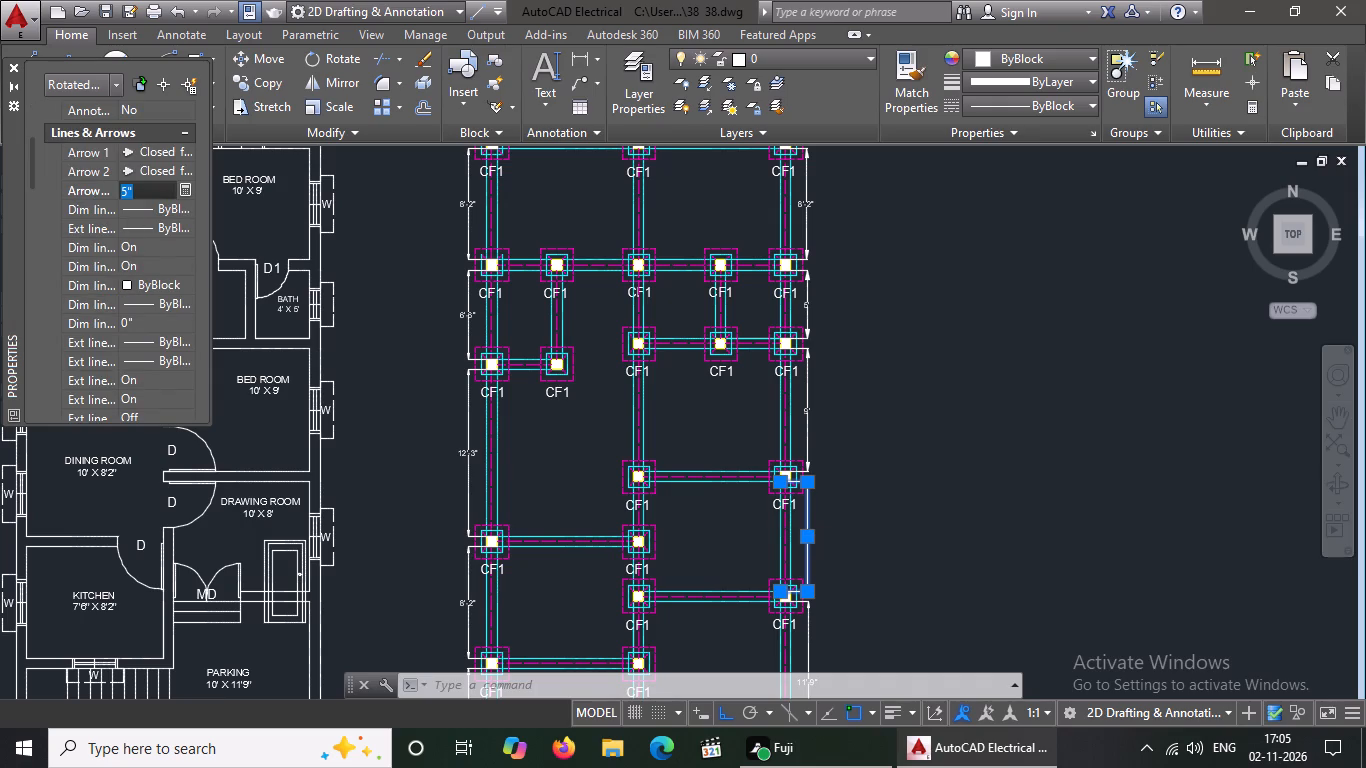
key(BackSpace)
key(BackSpace)
key(8)
key(shift+quotedbl)
key(Return)
scroll(756, 339, down, 1)
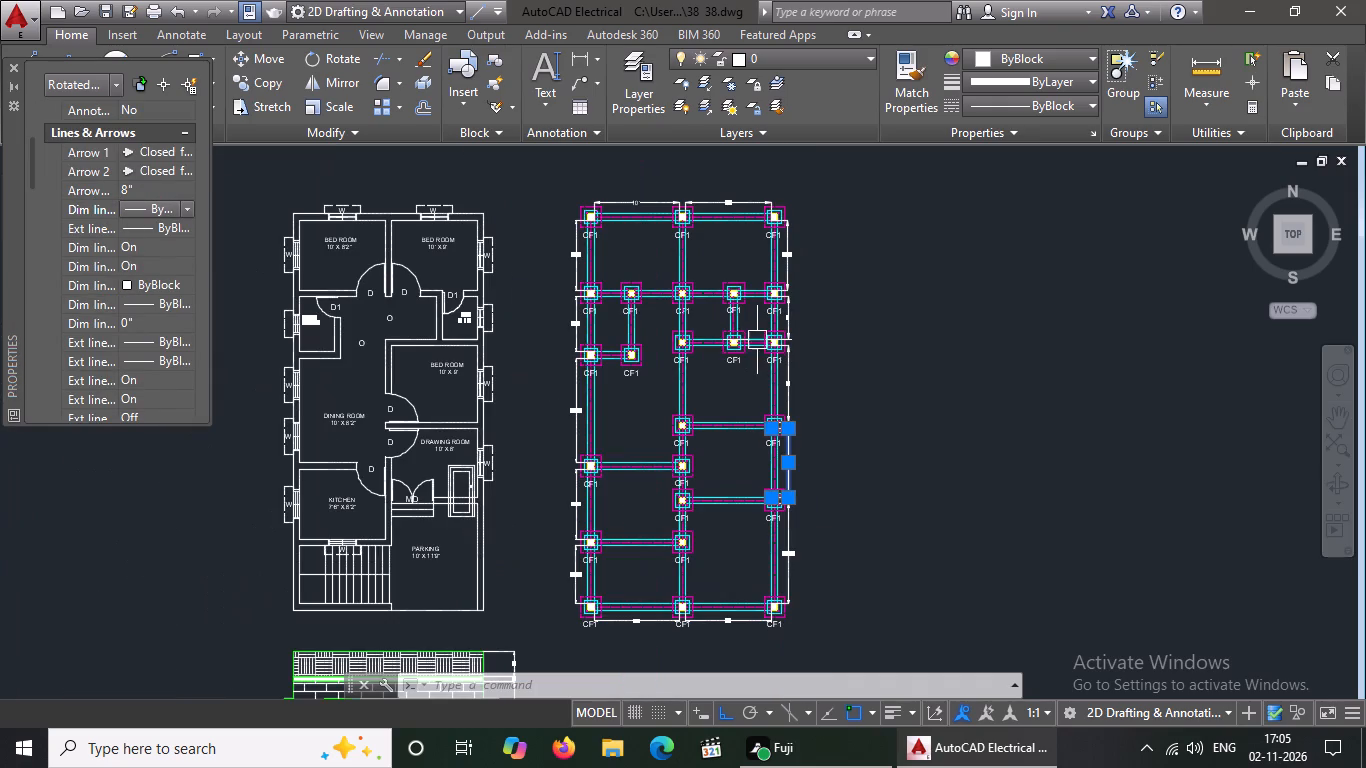
key(Escape)
Set the arrow size to 8" for the lowest vertical dimension on the foundation plan's right side.
scroll(799, 561, up, 2)
click(770, 545)
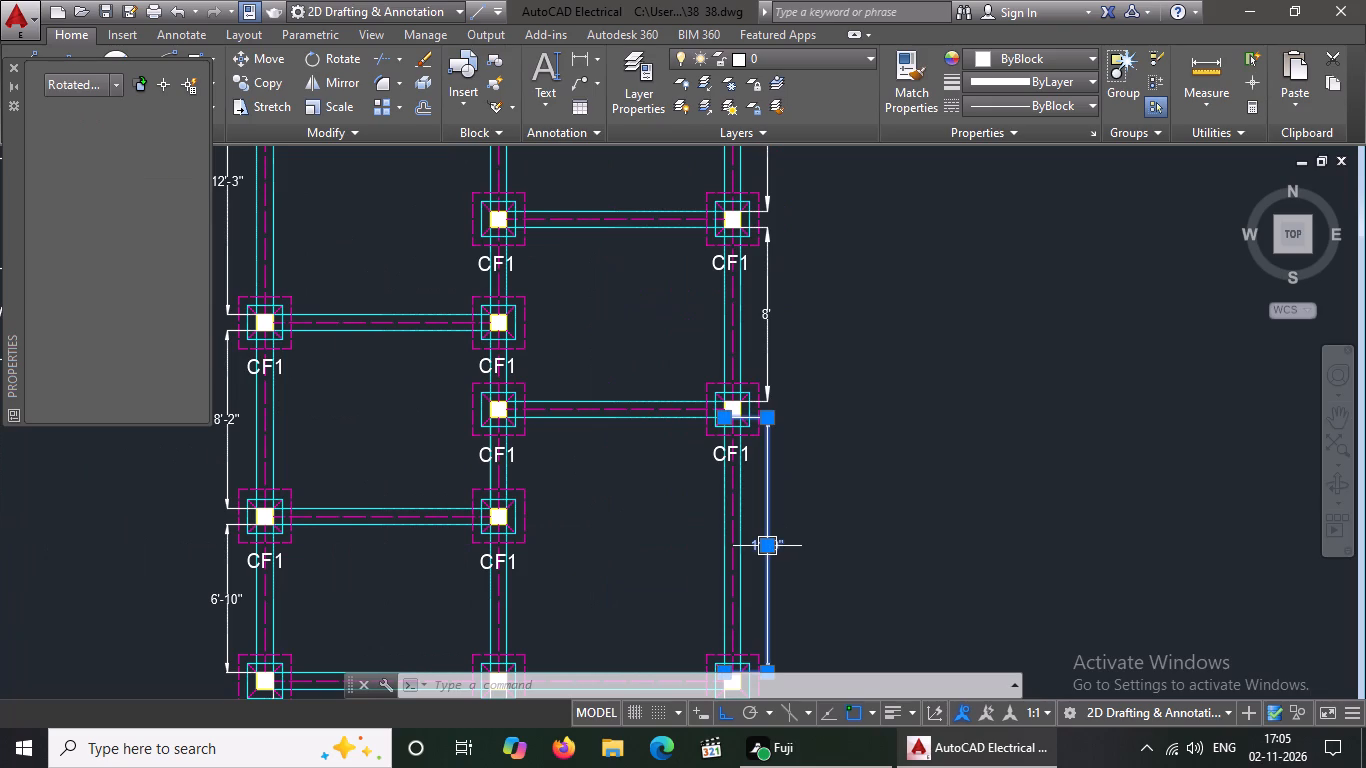
scroll(175, 286, down, 1)
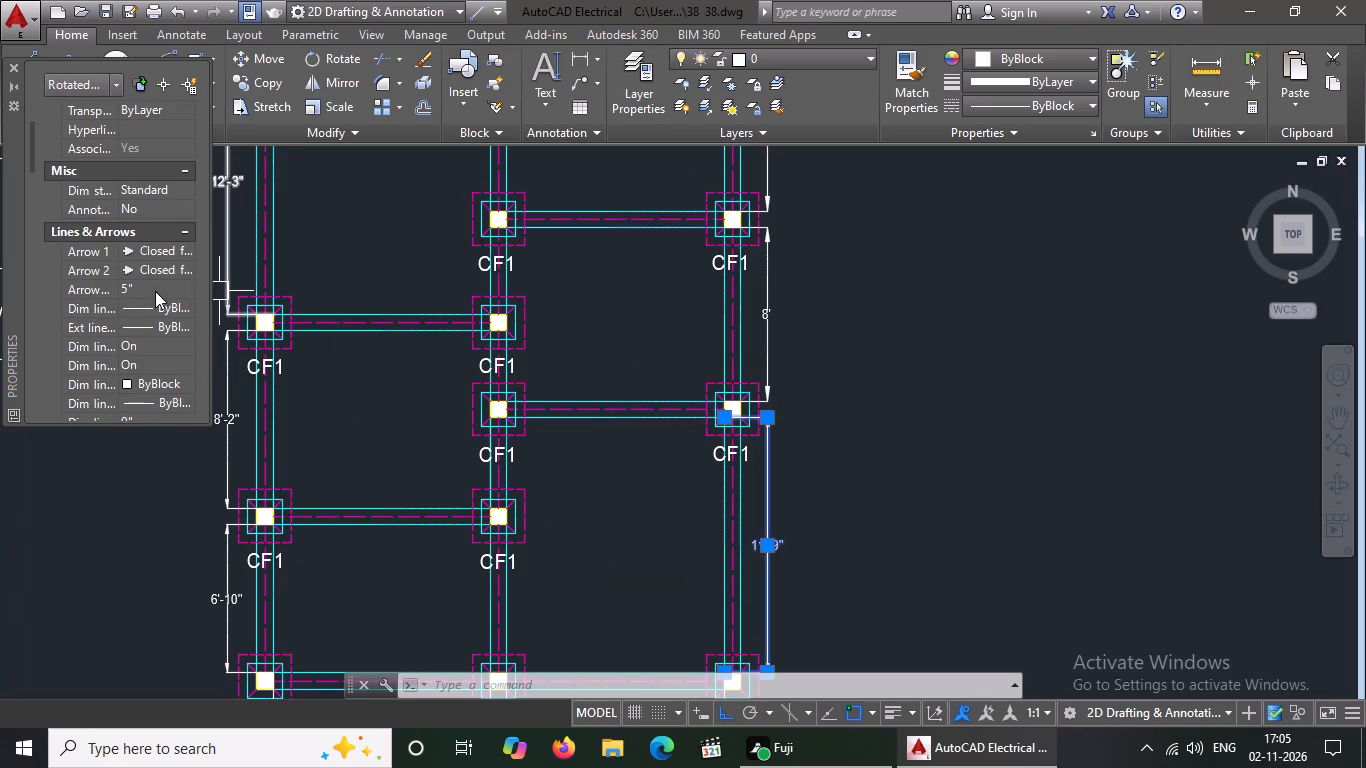
click(156, 291)
key(BackSpace)
key(BackSpace)
key(8)
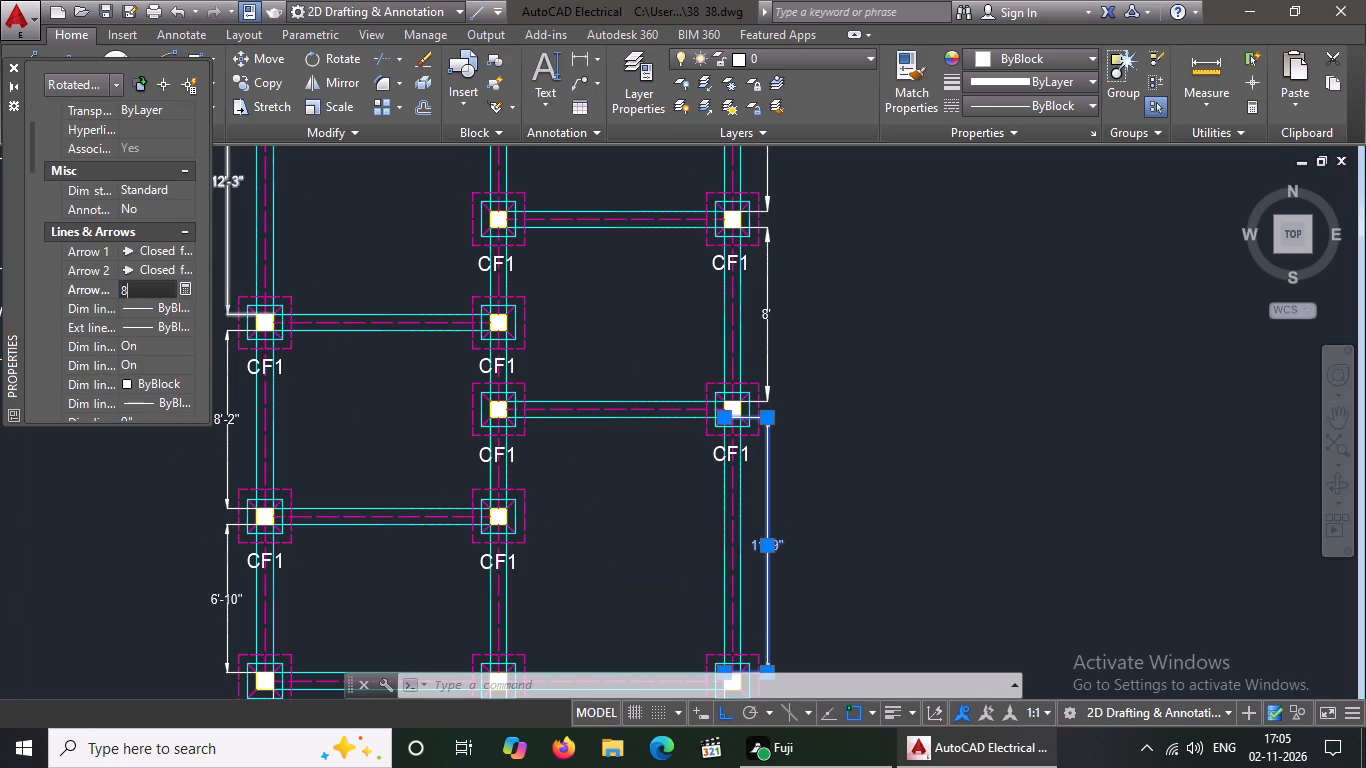
key(shift+quotedbl)
key(Return)
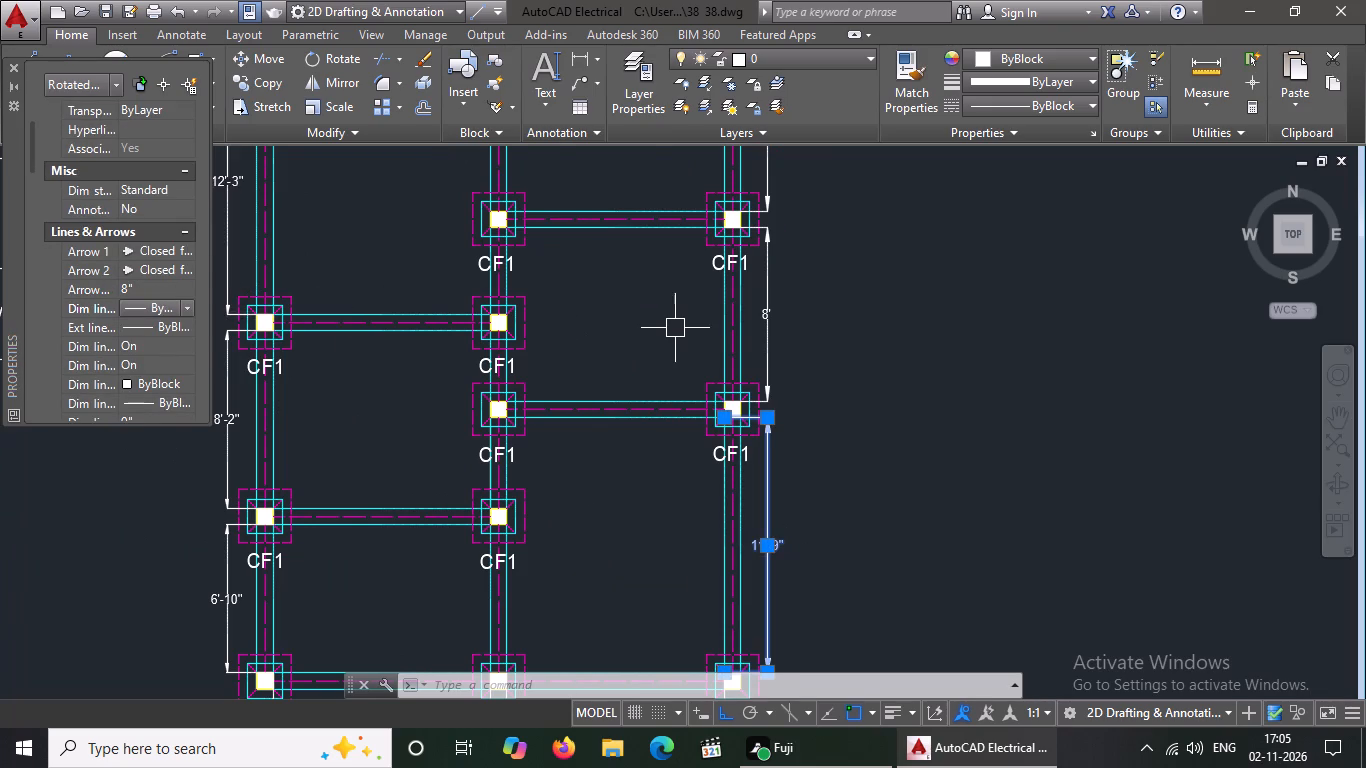
scroll(675, 328, down, 1)
key(Escape)
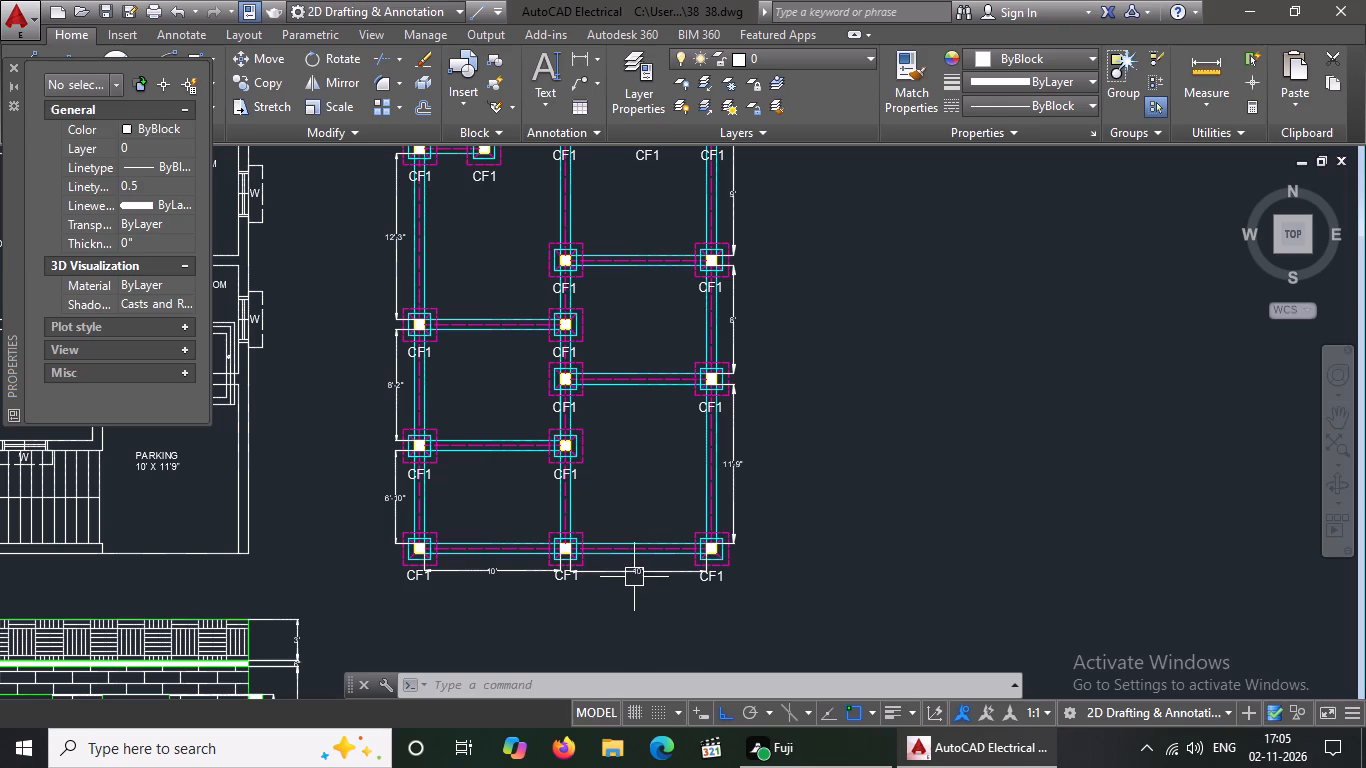
Set the arrow size to 8" for the right horizontal dimension along the foundation plan's bottom edge.
click(634, 576)
scroll(123, 337, down, 1)
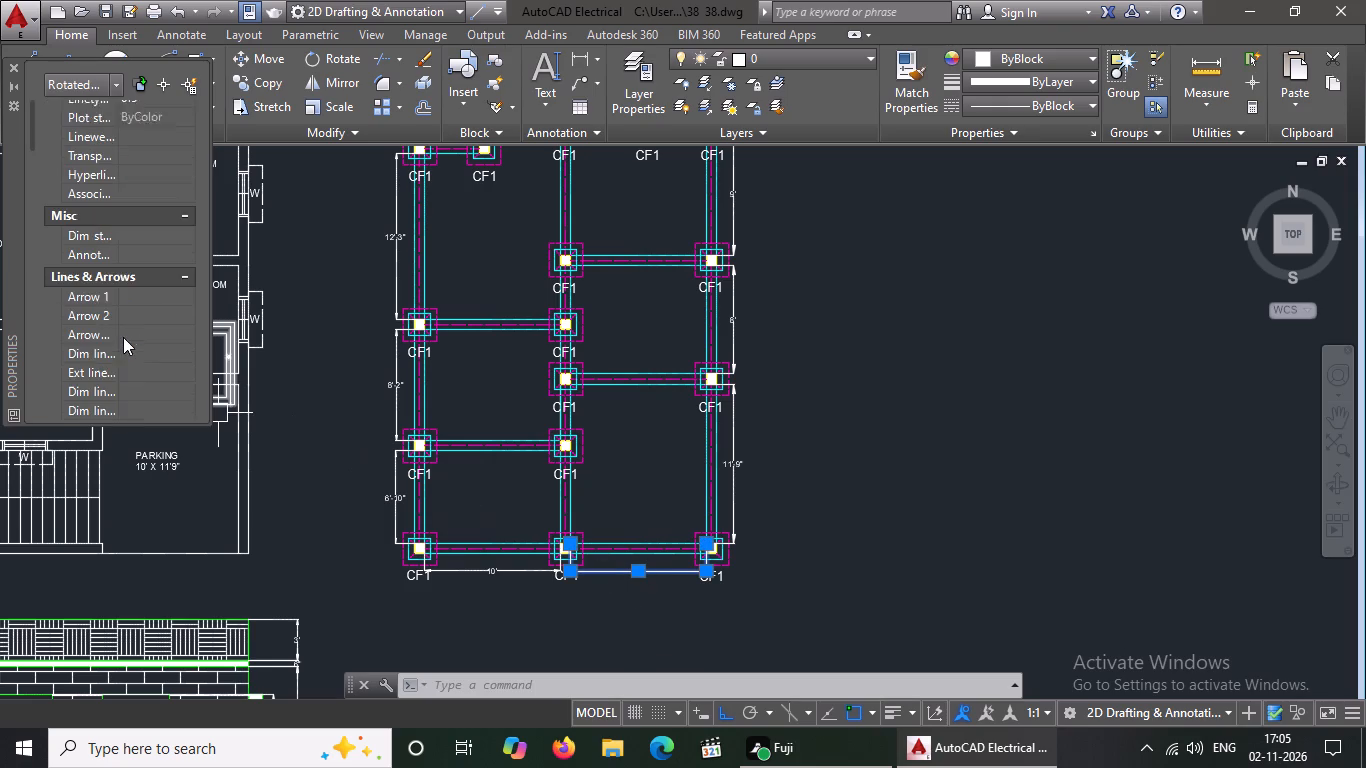
click(148, 303)
key(BackSpace)
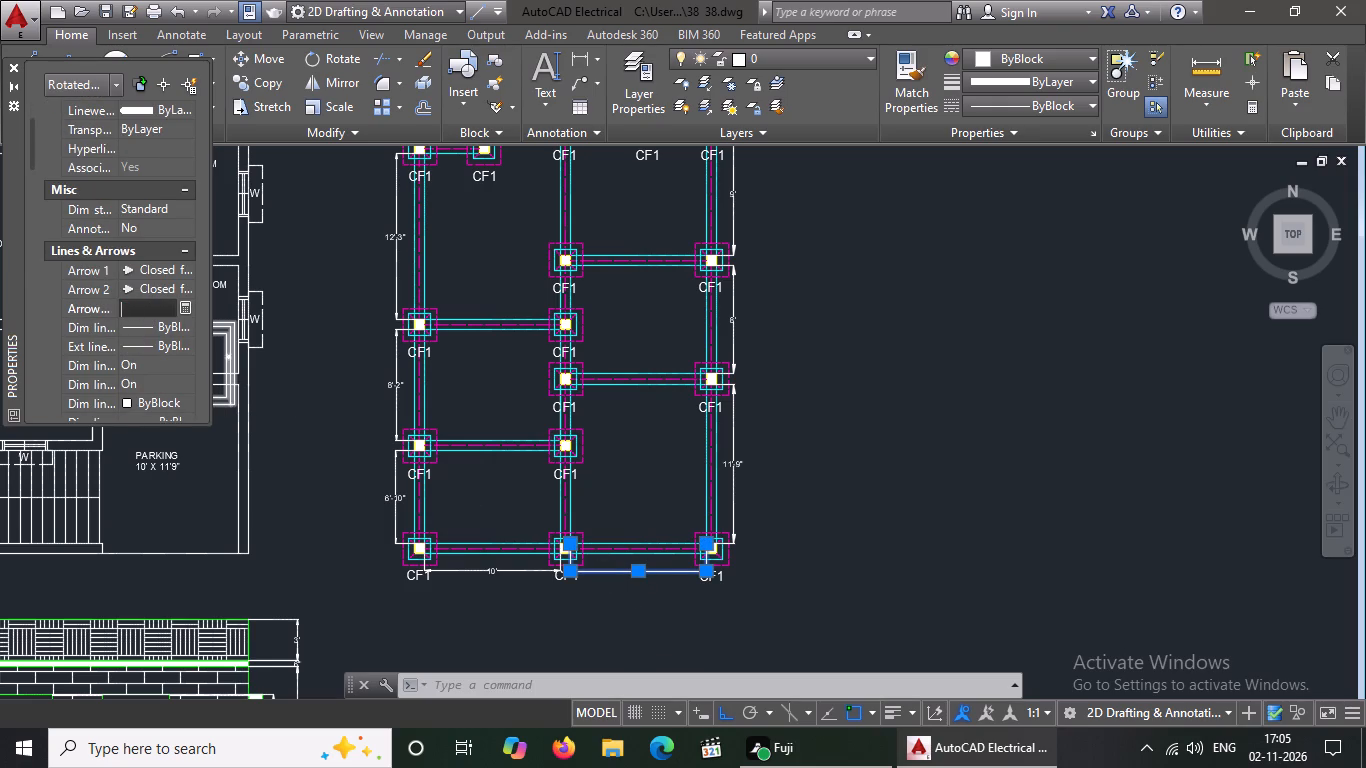
key(BackSpace)
key(8)
key(shift+quotedbl)
key(Return)
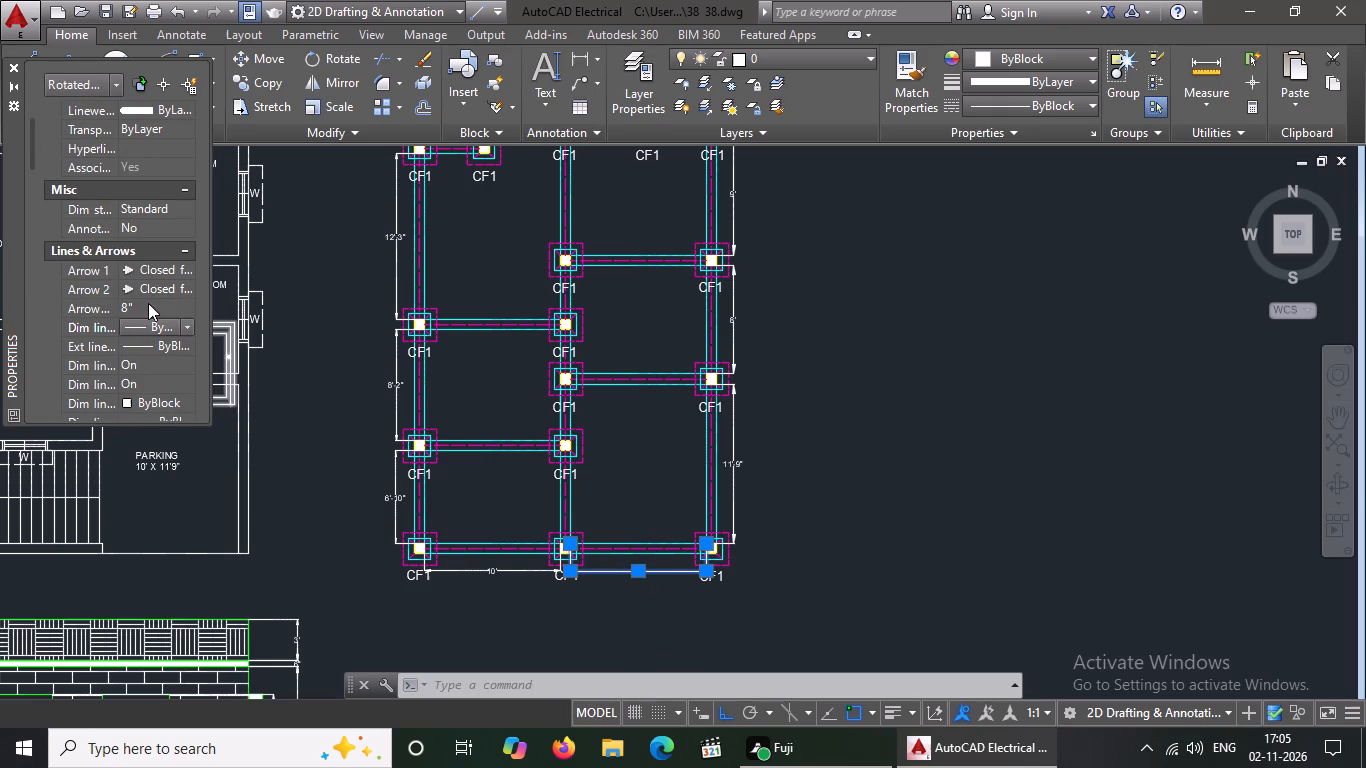
key(Escape)
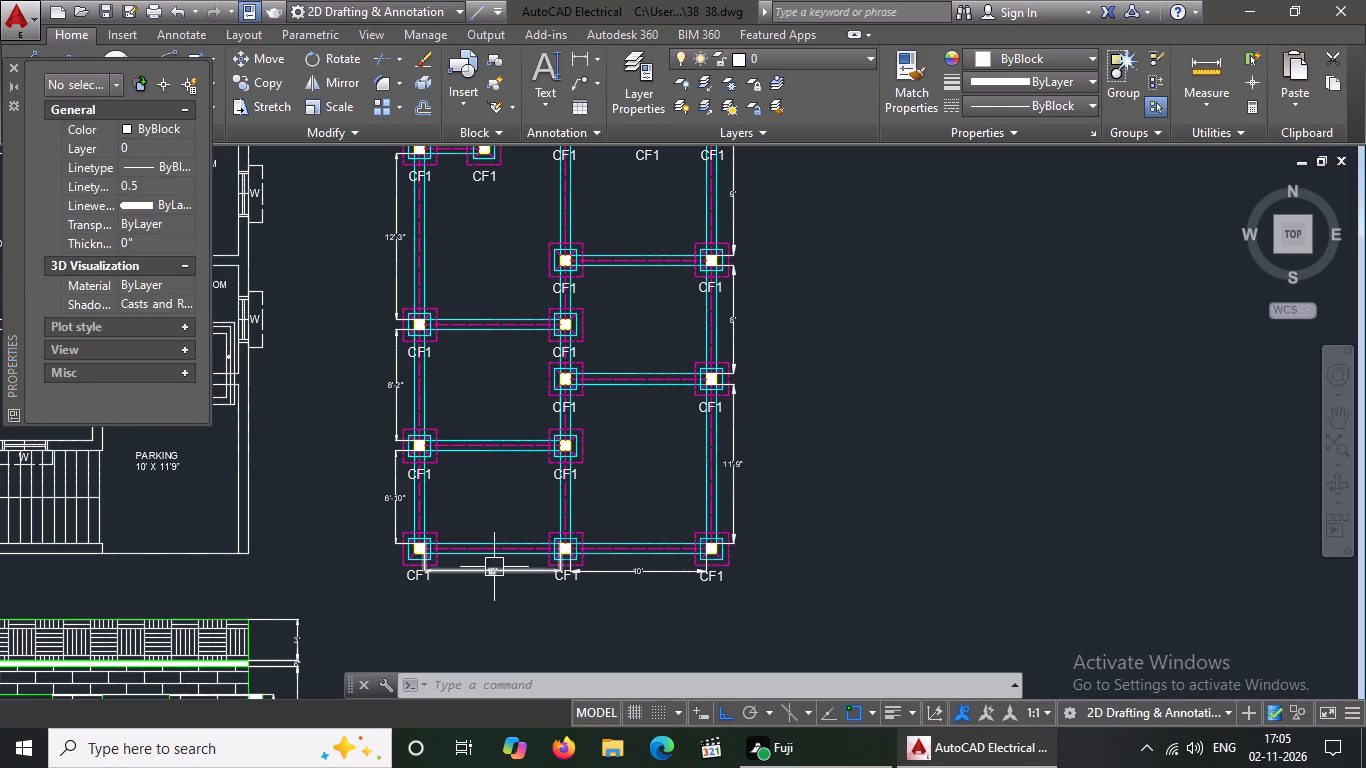
Set the arrow size to 8" for the left horizontal dimension along the foundation plan's bottom edge.
click(494, 568)
scroll(140, 278, down, 2)
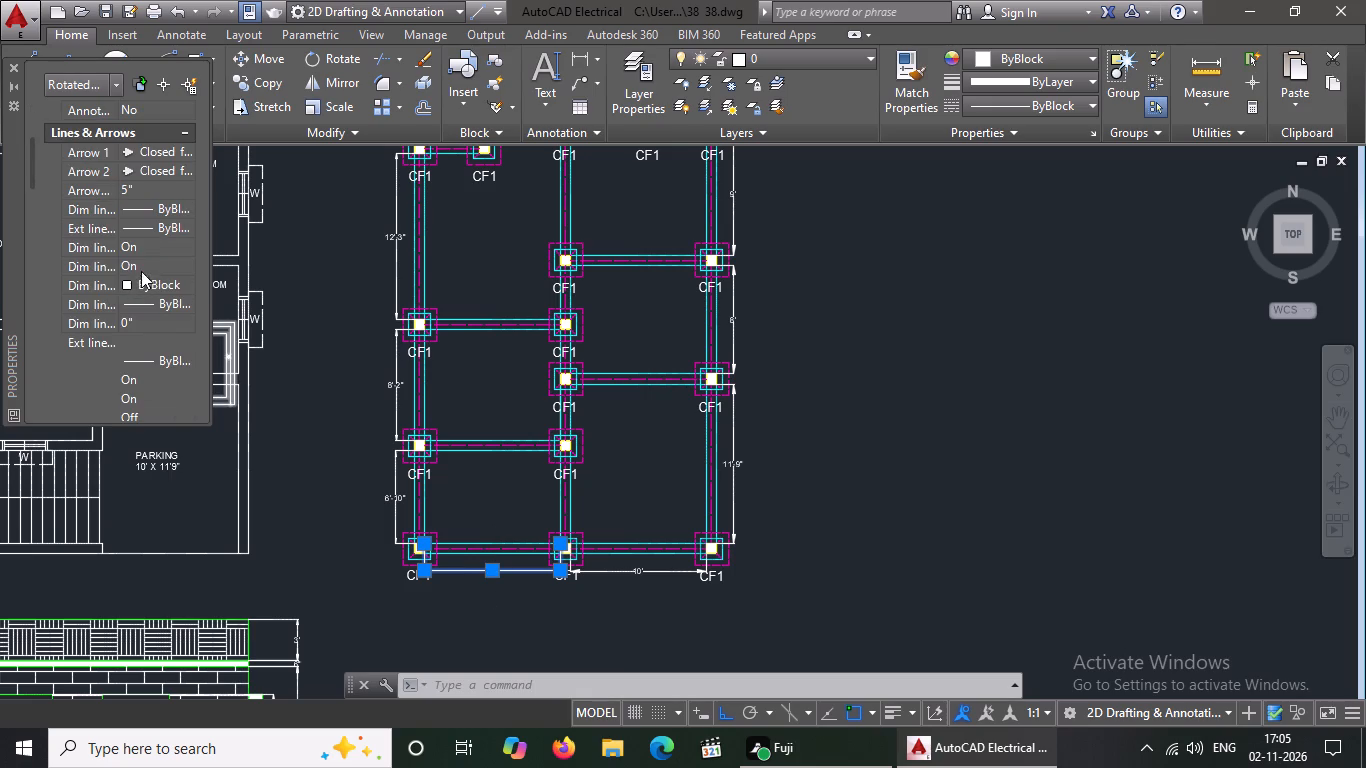
click(149, 187)
key(BackSpace)
key(BackSpace)
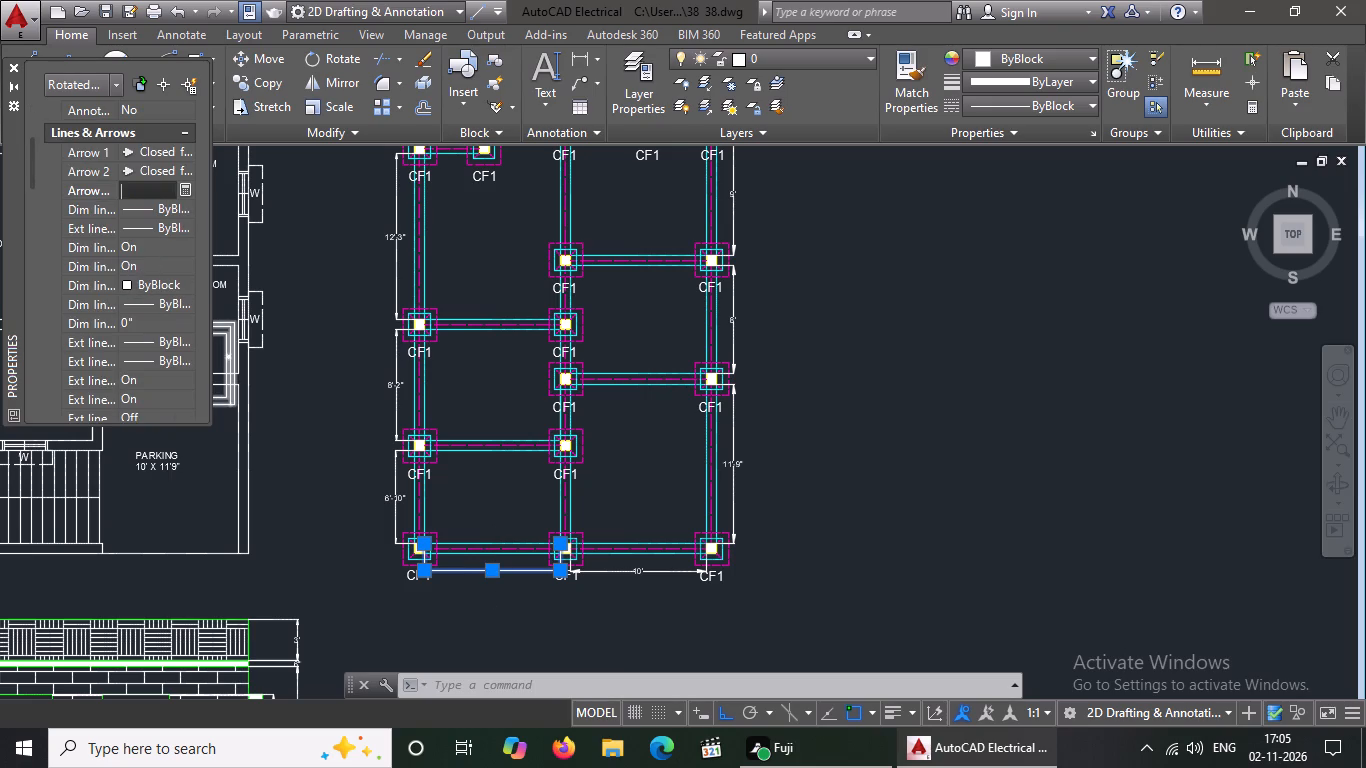
key(8)
key(shift+quotedbl)
key(Return)
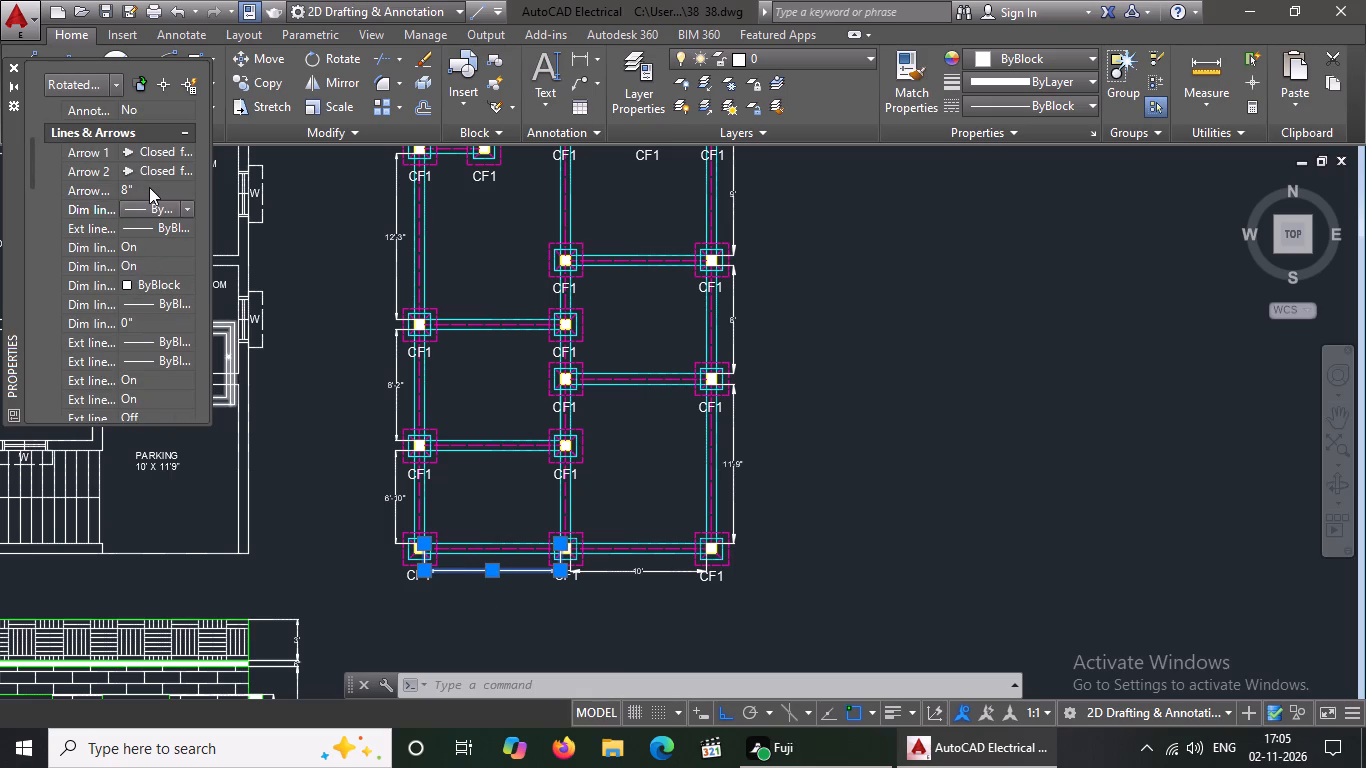
key(Escape)
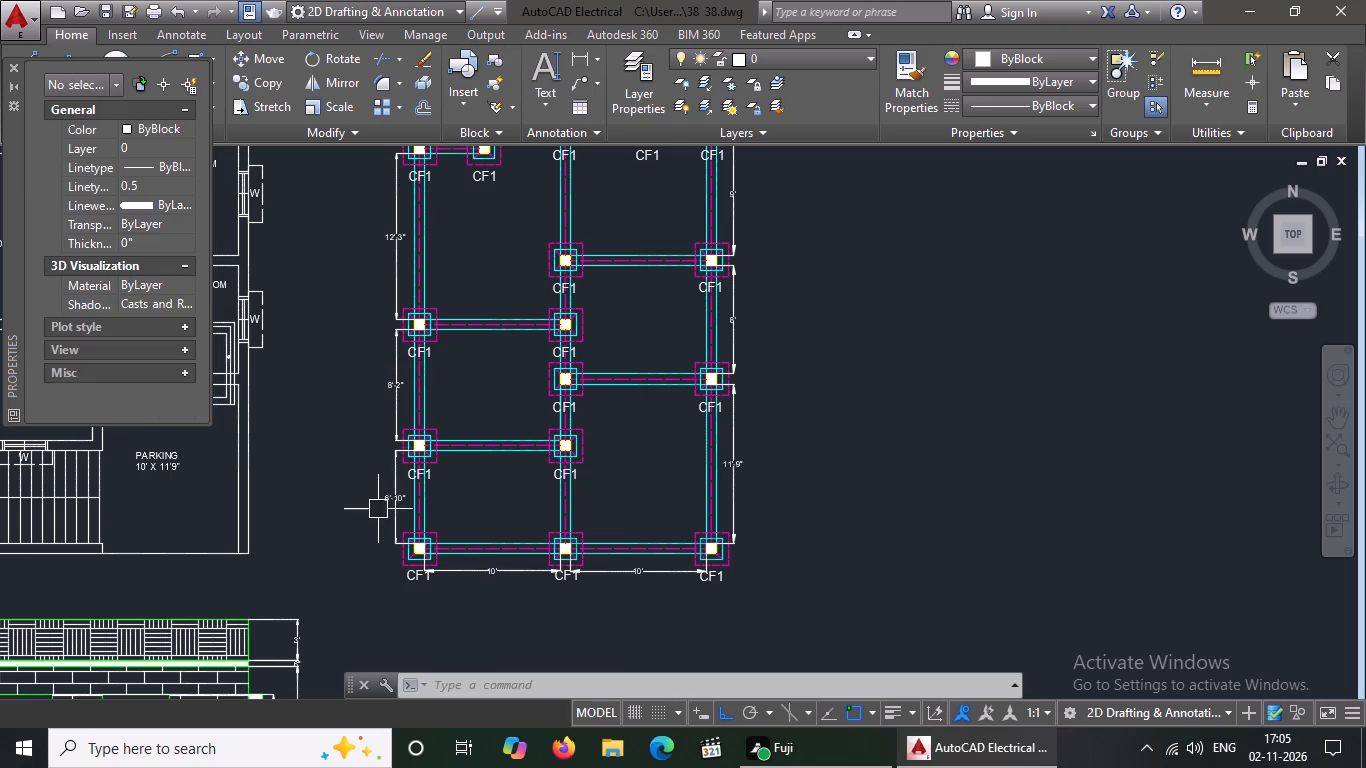
Set the arrow size to 8" for the lowest vertical dimension on the foundation plan's left side.
click(391, 489)
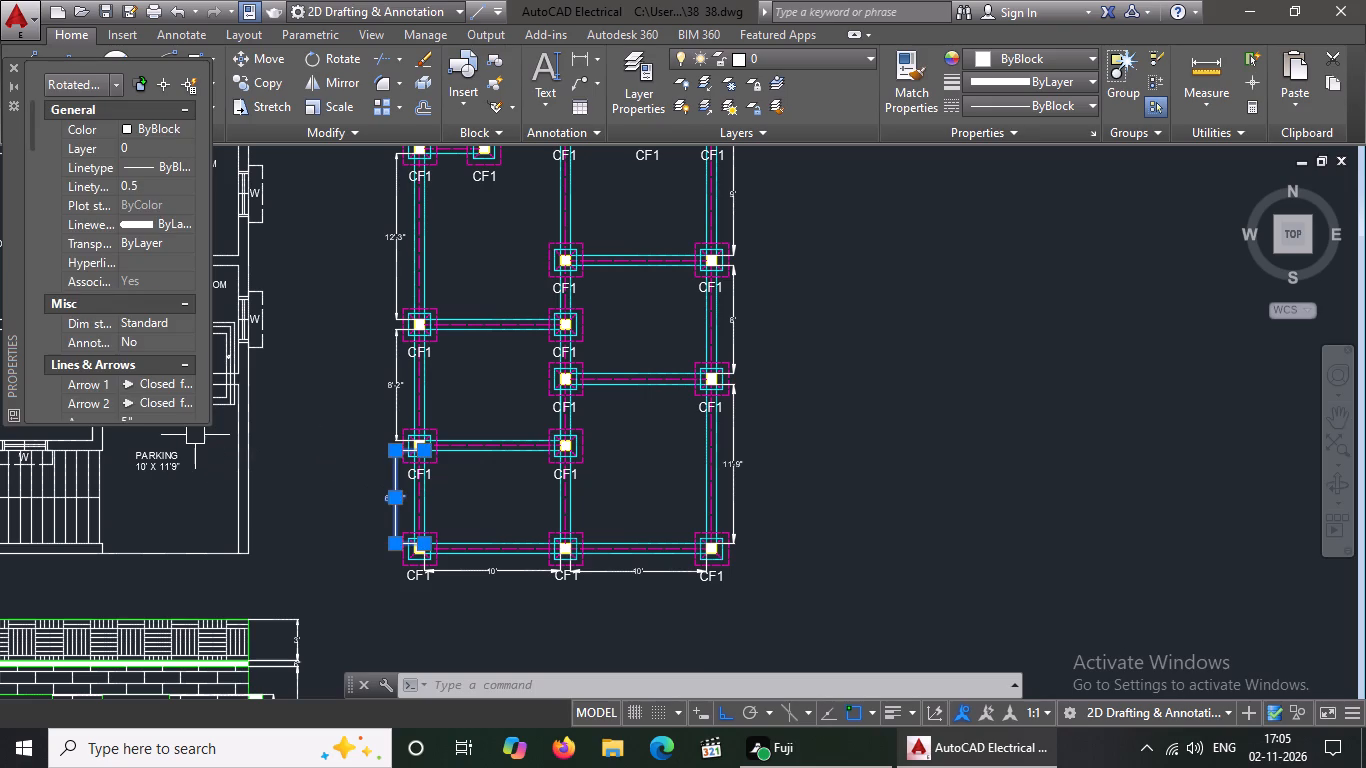
scroll(125, 291, down, 2)
click(147, 170)
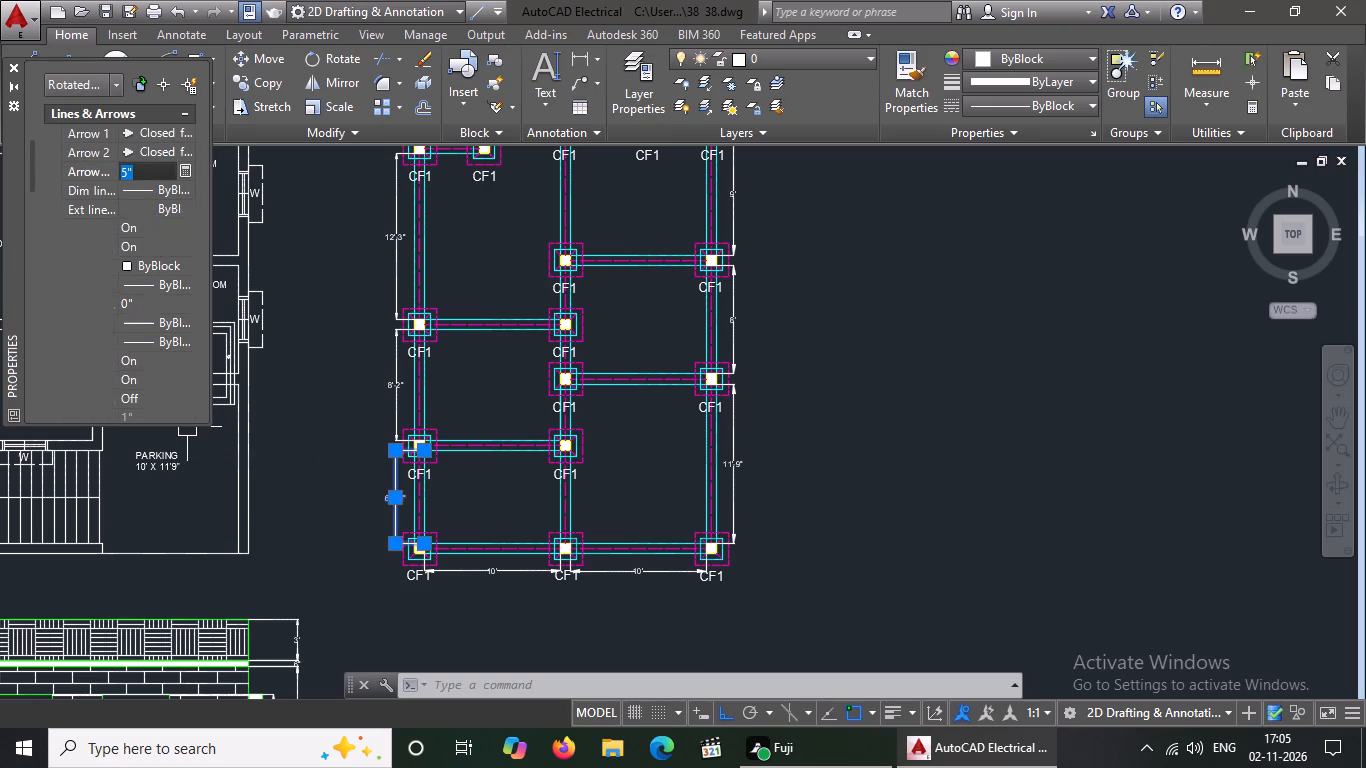
key(BackSpace)
key(BackSpace)
key(BackSpace)
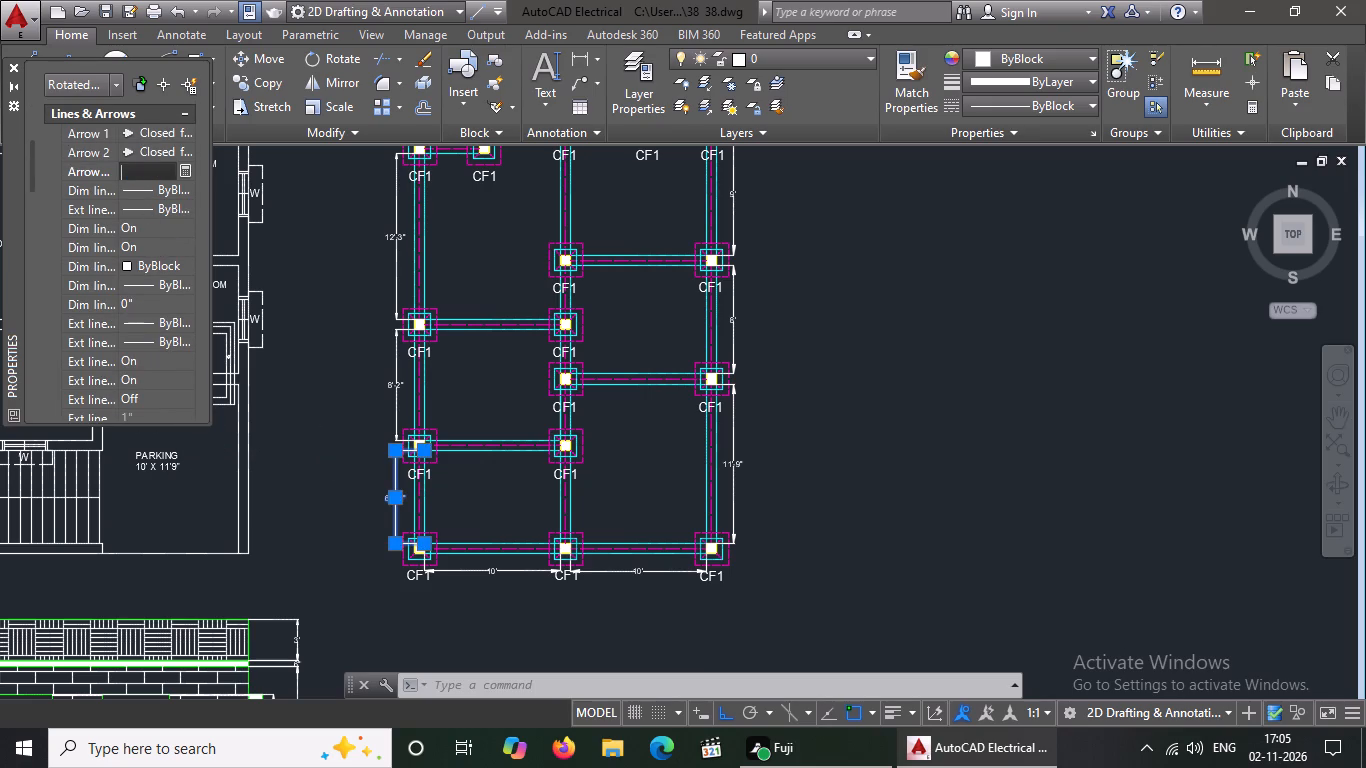
key(8)
key(shift+quotedbl)
key(Return)
key(Escape)
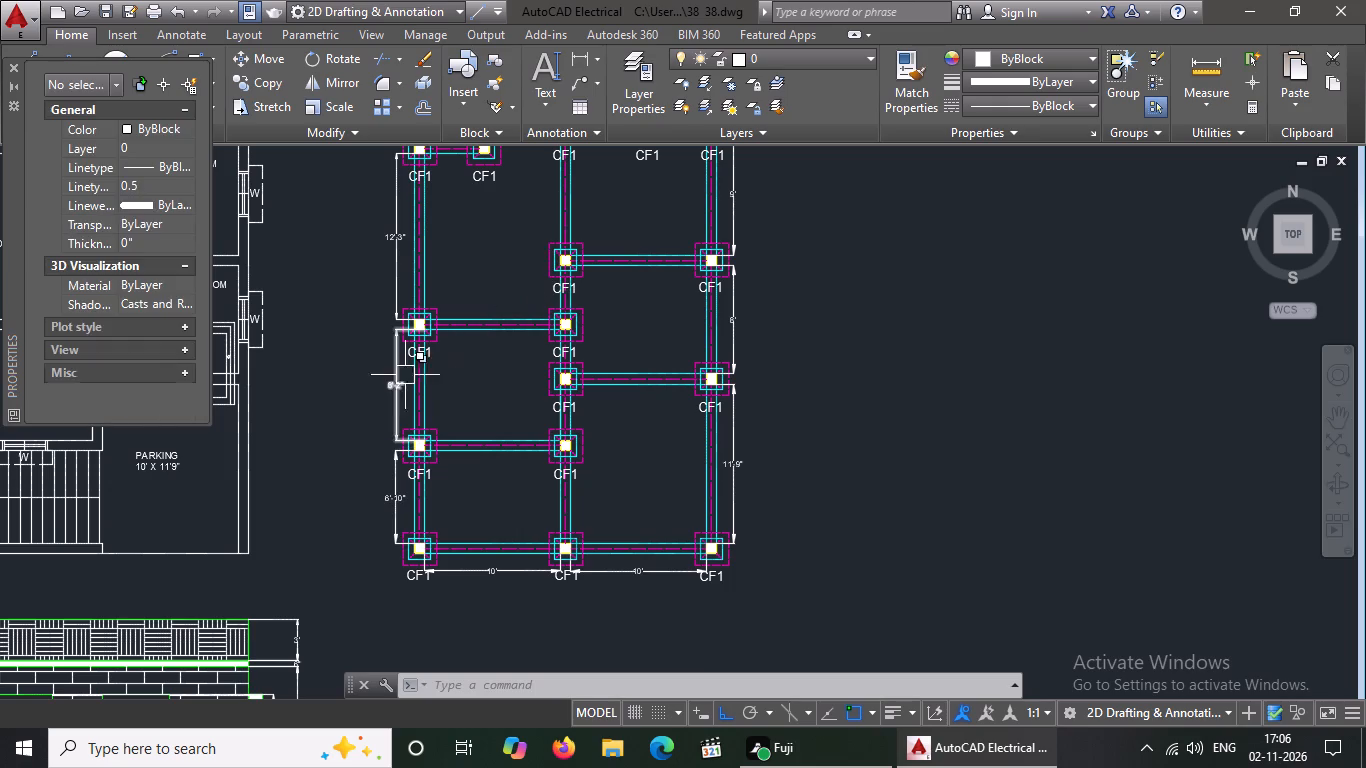
Set the arrow size to 8" for the lower 8'-2" vertical dimension on the foundation plan's left side.
click(393, 378)
scroll(139, 351, down, 1)
click(140, 310)
key(BackSpace)
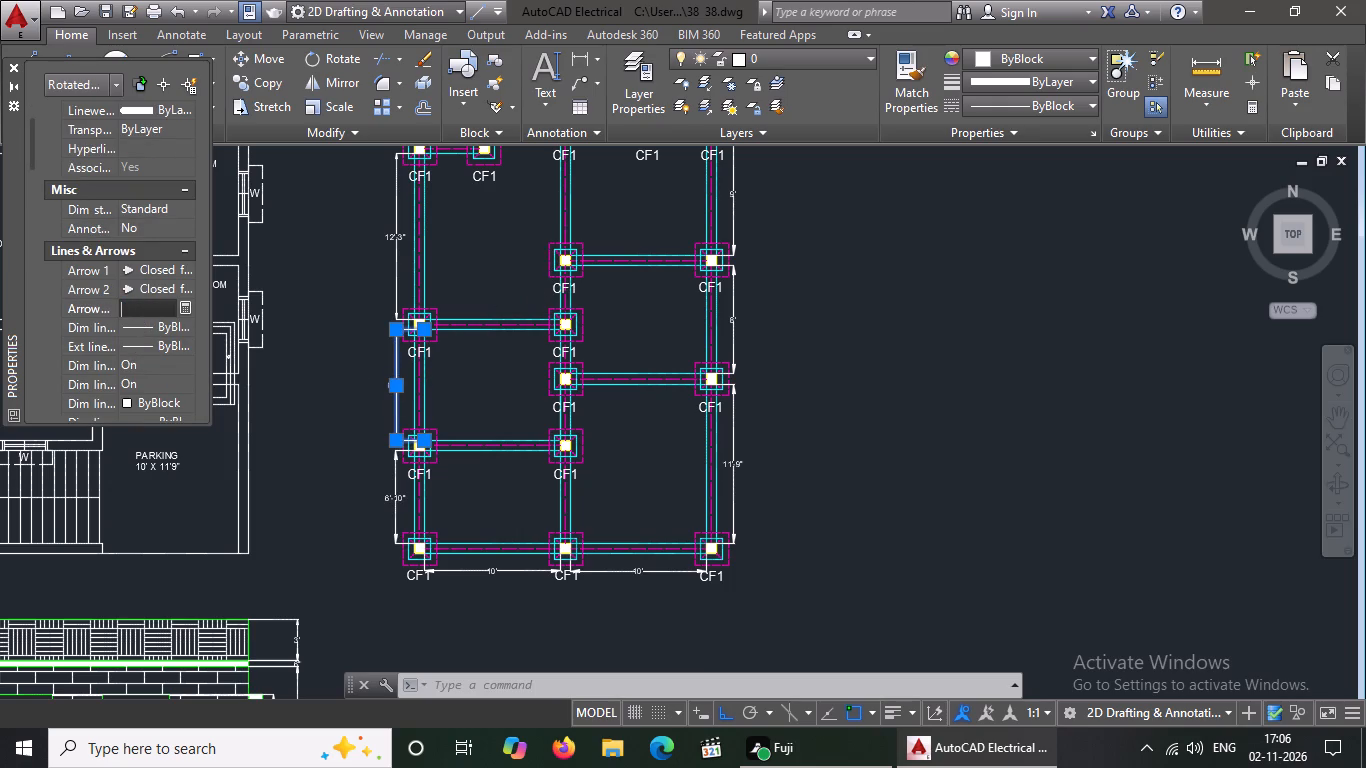
key(BackSpace)
key(8)
key(shift+quotedbl)
key(Return)
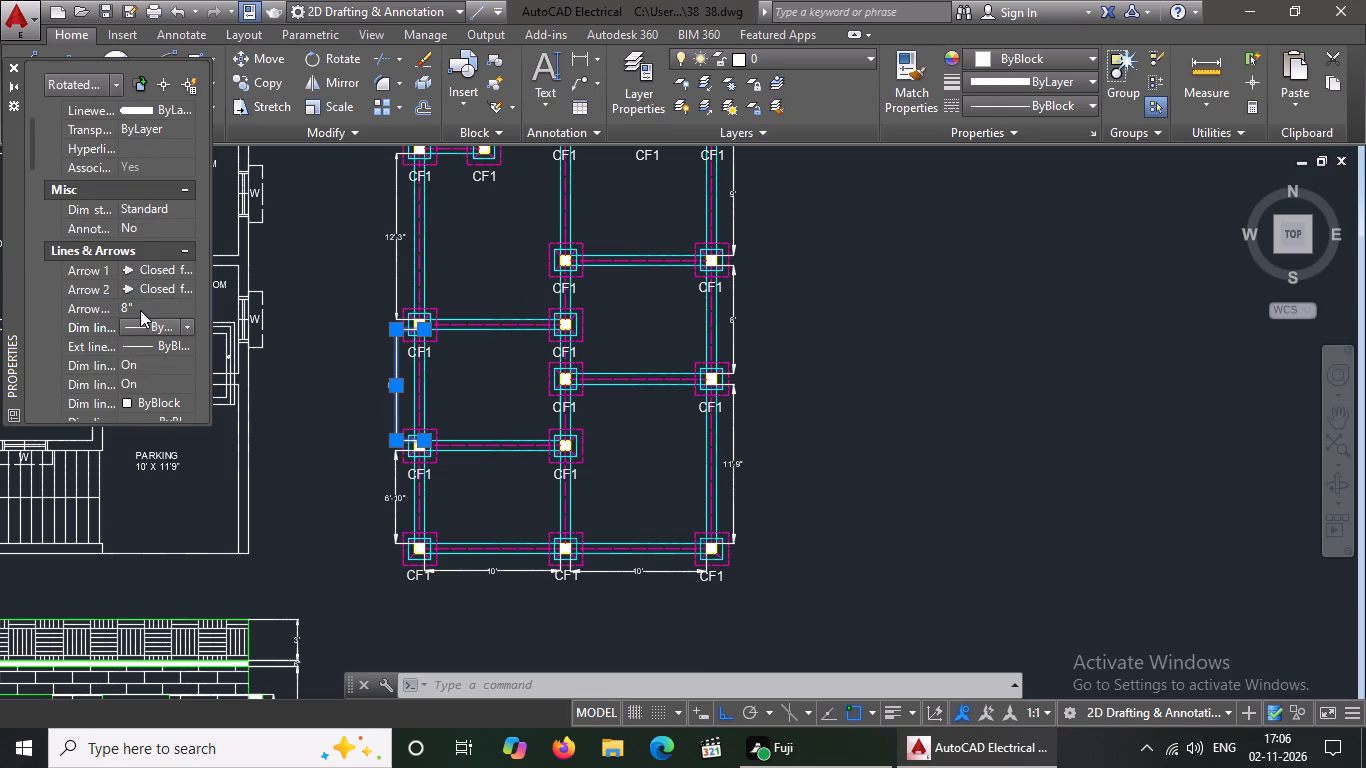
key(Escape)
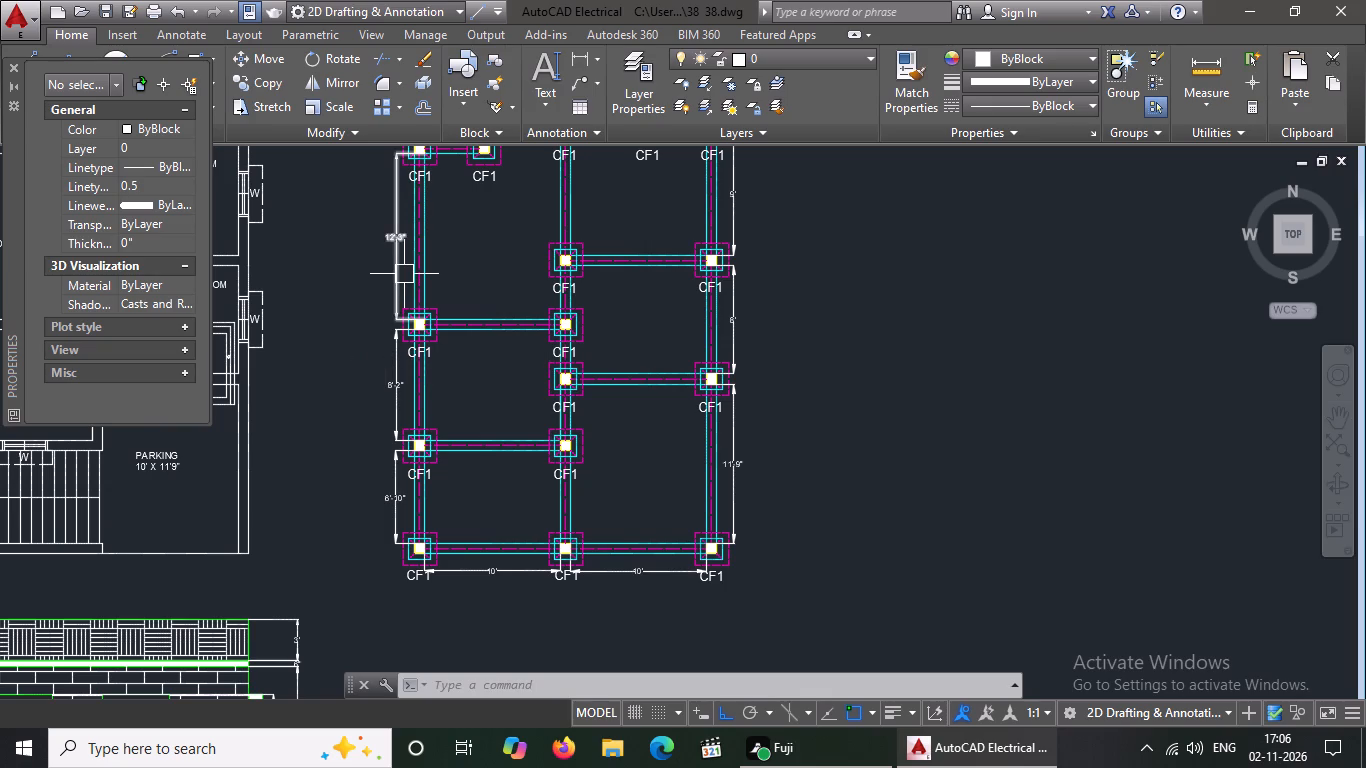
Set the arrow size to 8" for the 12'-3" vertical dimension on the foundation plan's left side.
click(402, 273)
scroll(135, 289, down, 1)
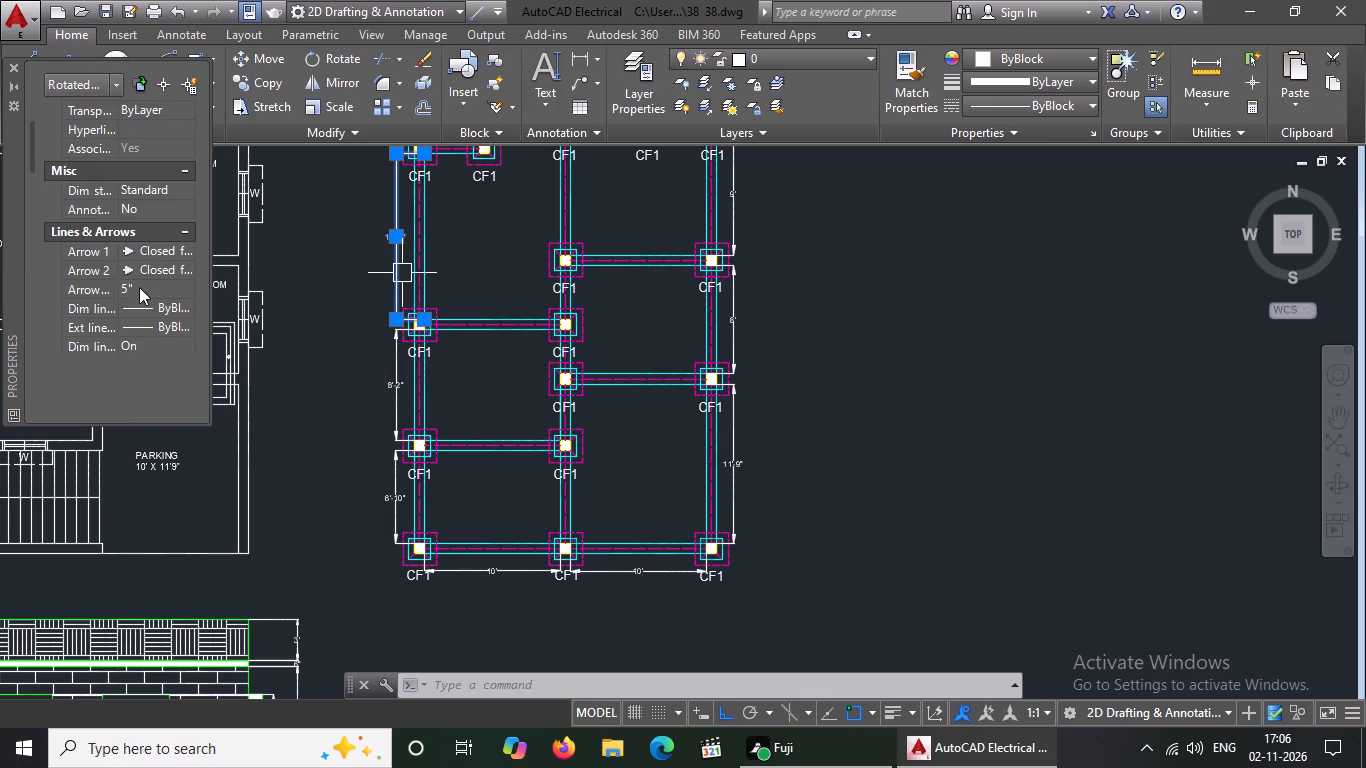
click(140, 286)
key(BackSpace)
key(BackSpace)
key(8)
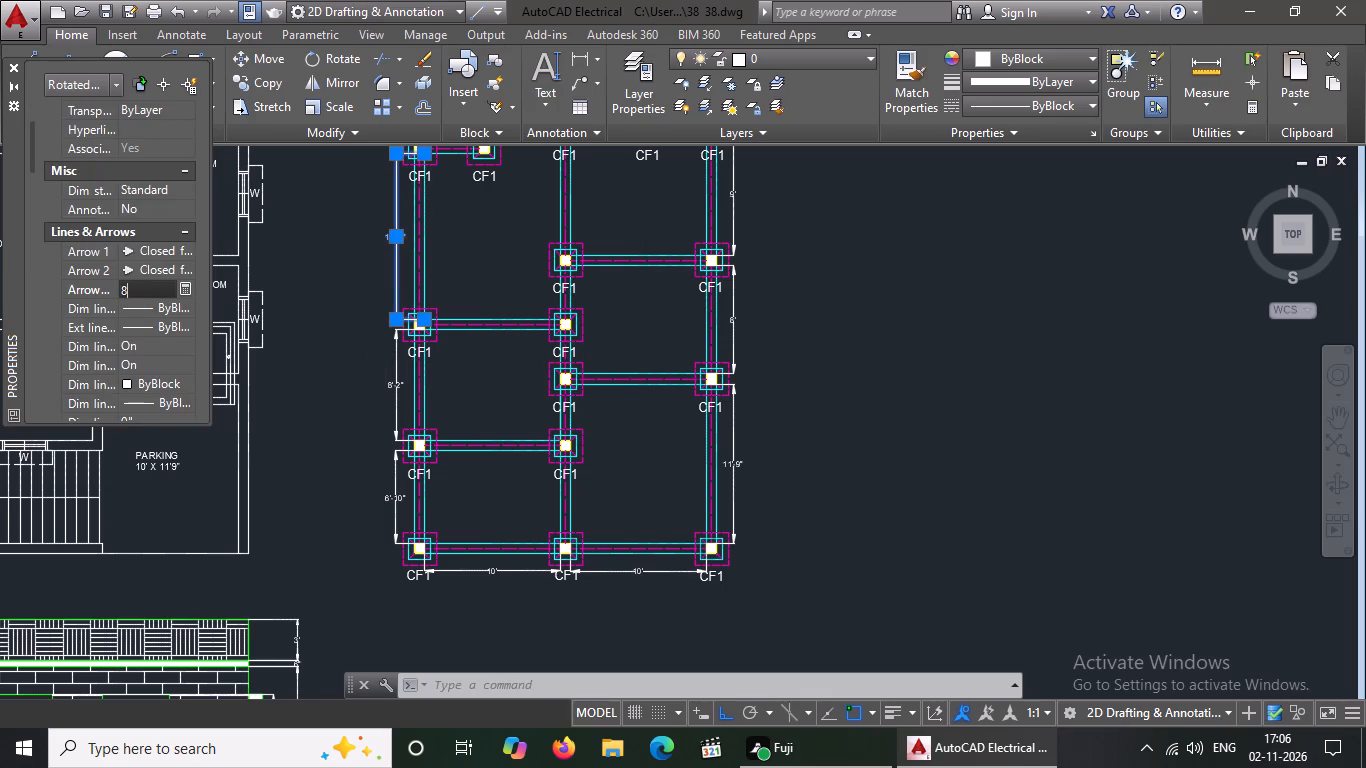
key(shift+quotedbl)
key(Return)
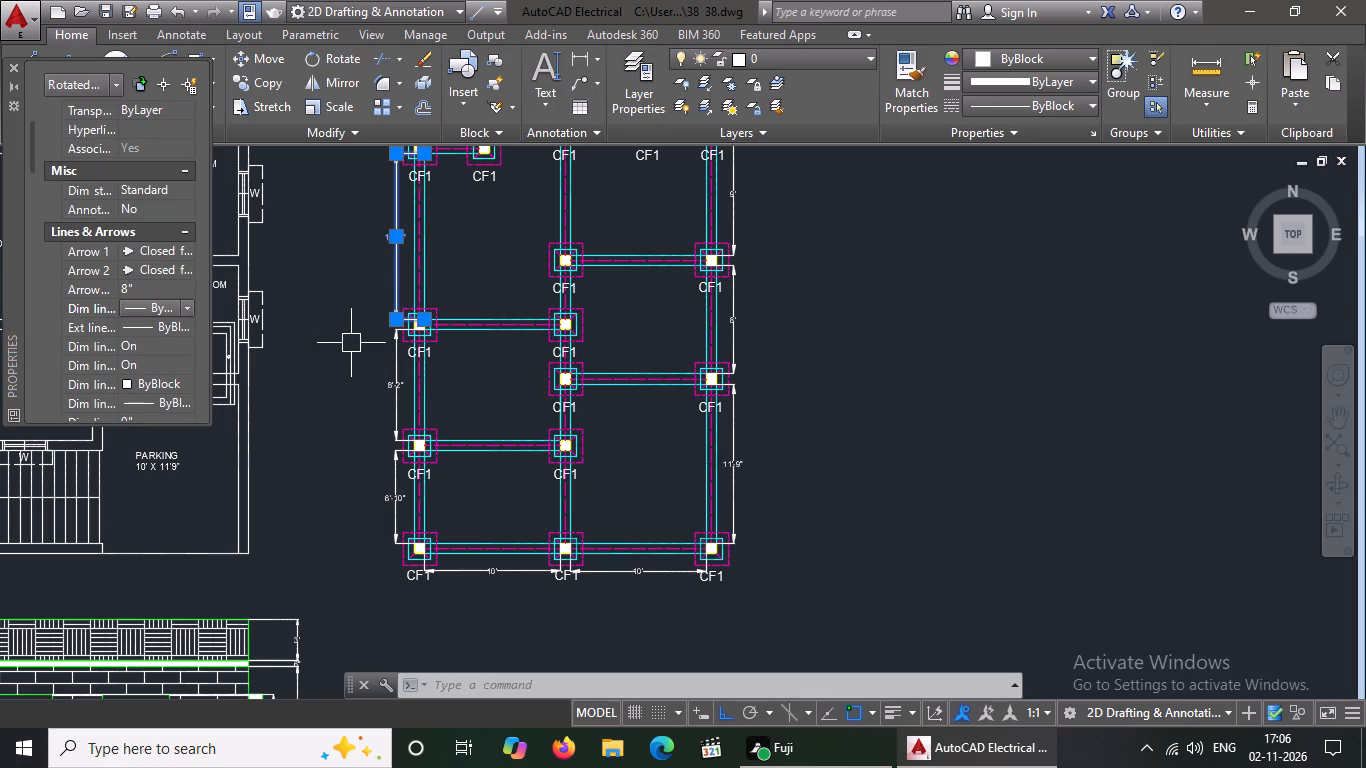
key(Escape)
Set the arrow size to 8" for the 6'-6" vertical dimension on the foundation plan's left side.
scroll(351, 343, down, 1)
scroll(392, 201, down, 1)
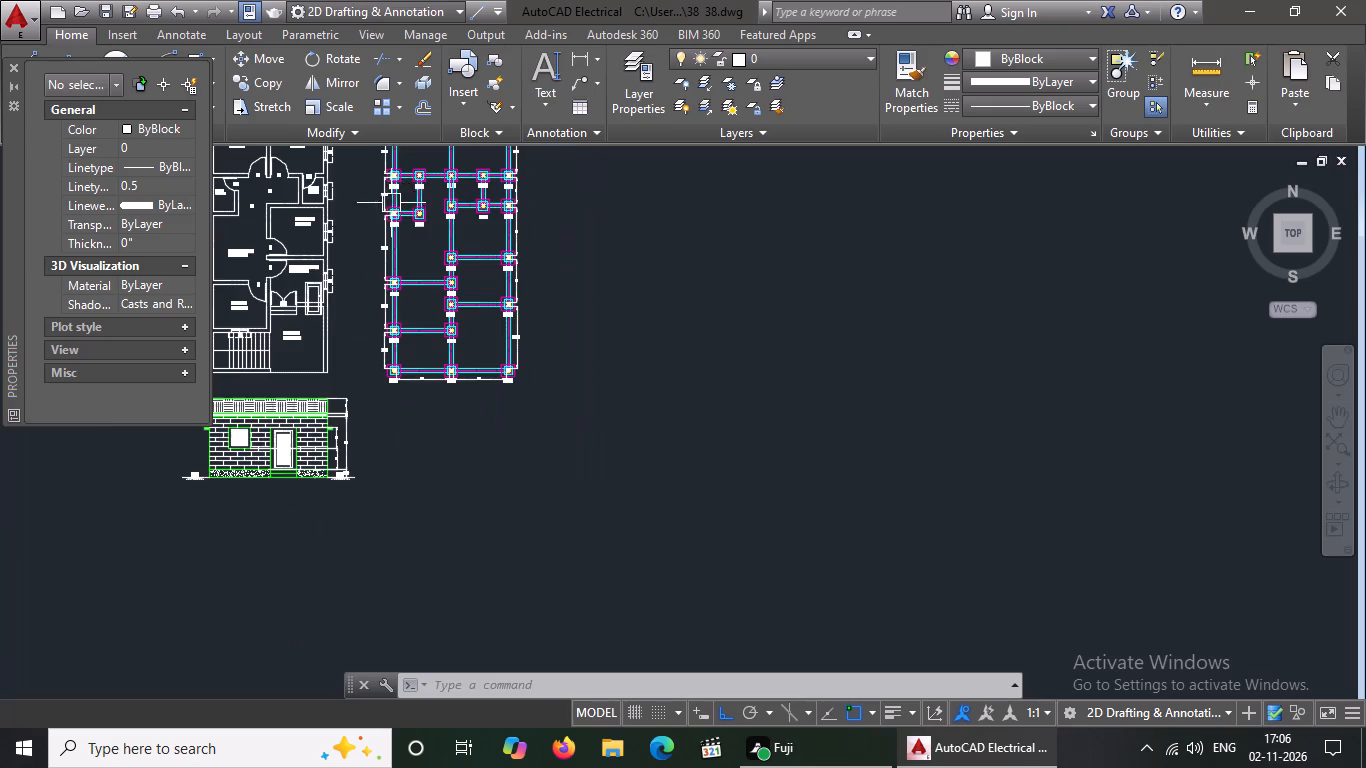
scroll(377, 137, up, 6)
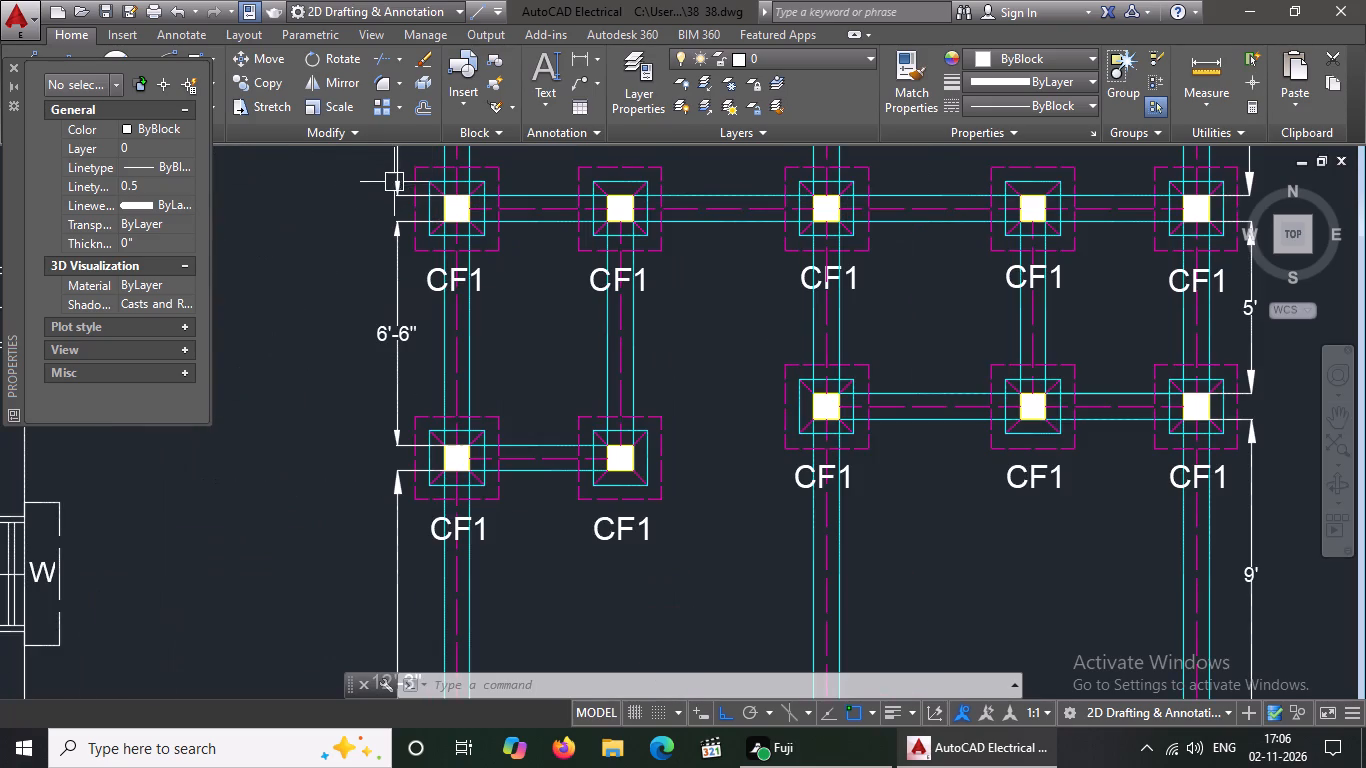
click(407, 287)
click(387, 302)
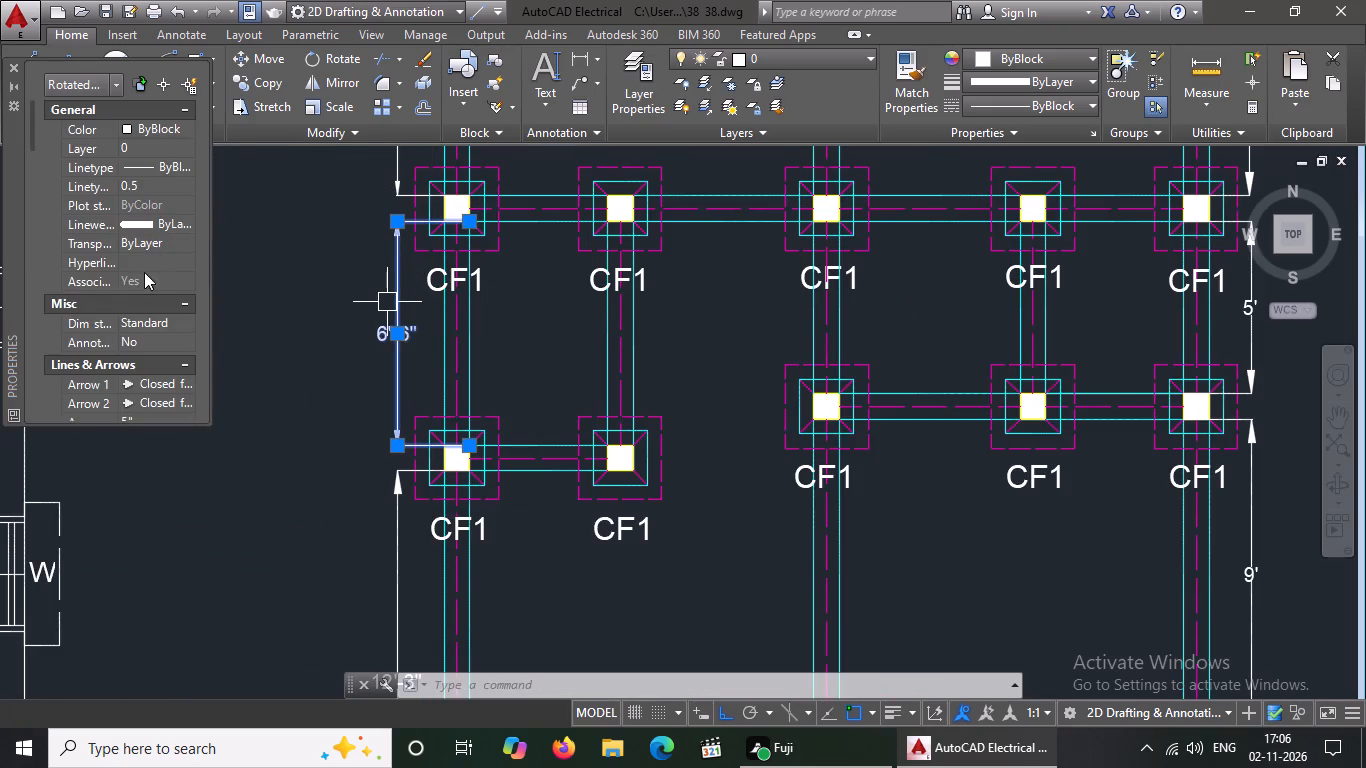
scroll(152, 348, down, 1)
click(142, 310)
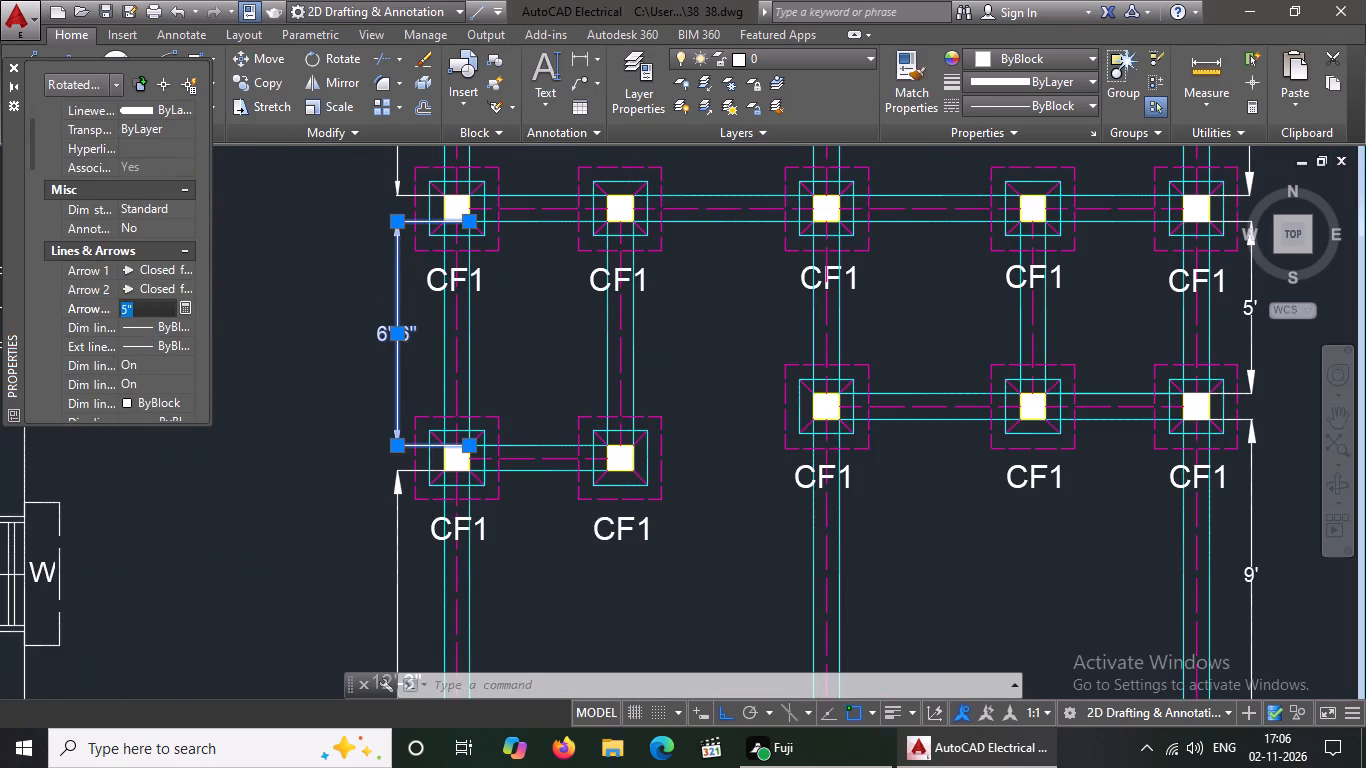
key(BackSpace)
key(BackSpace)
key(8)
key(shift+quotedbl)
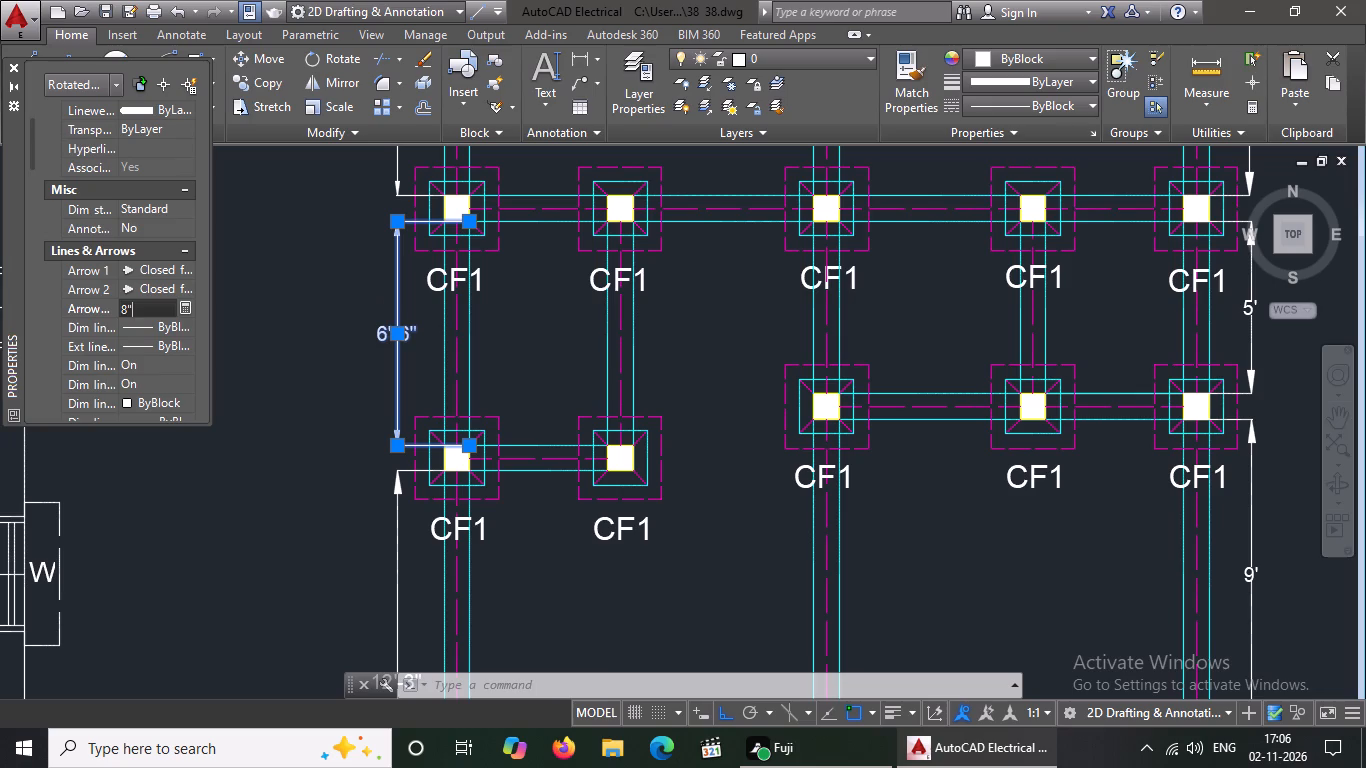
key(Return)
scroll(323, 356, down, 1)
key(Escape)
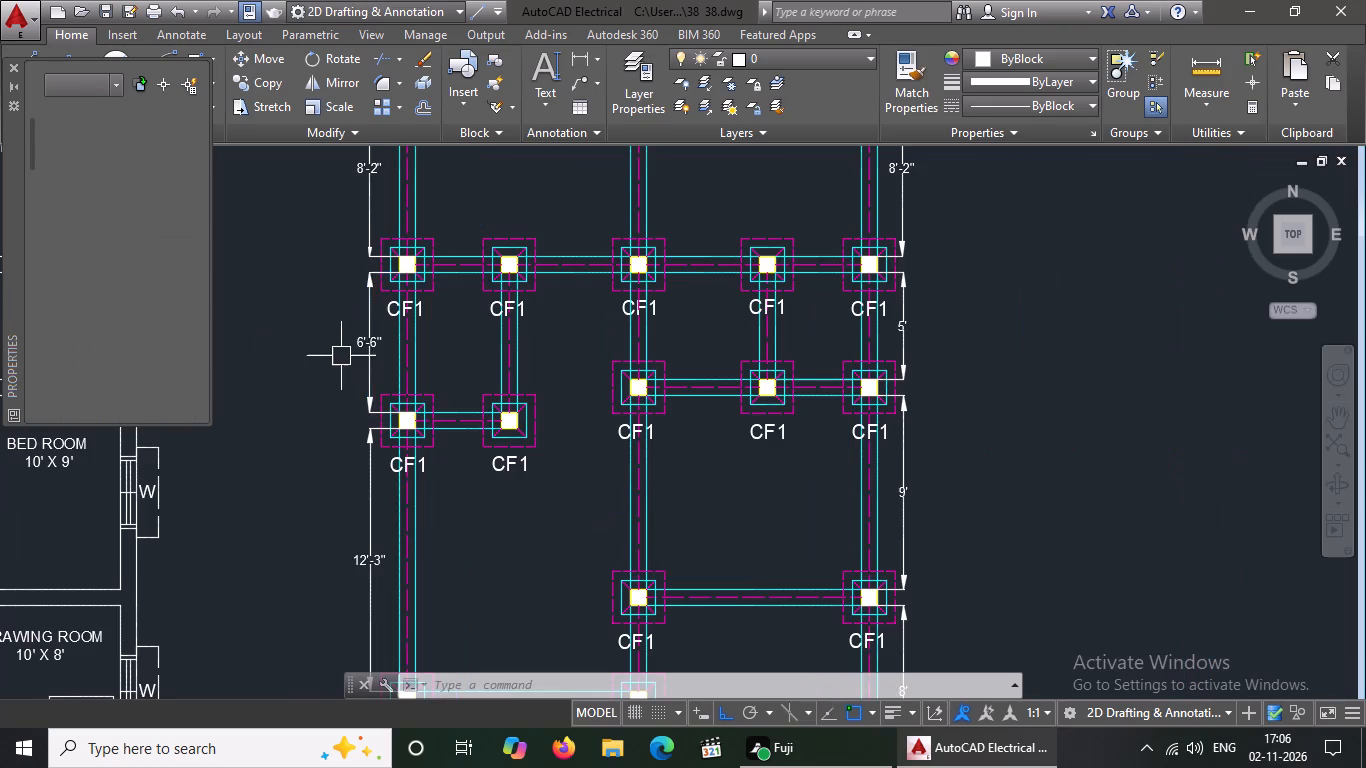
Set the arrow size to 8" for the topmost 8'-2" vertical dimension on the foundation plan's left side.
click(371, 227)
scroll(400, 260, down, 2)
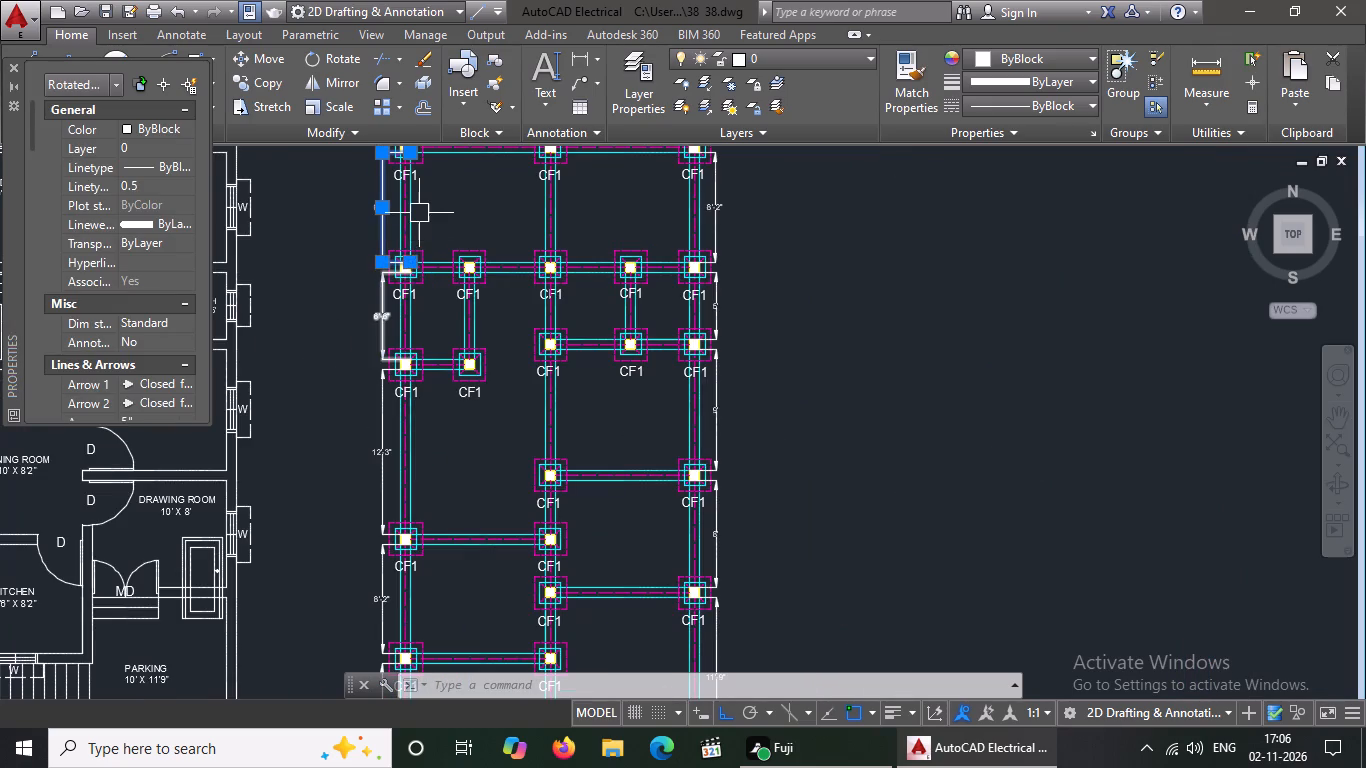
scroll(419, 213, down, 1)
scroll(109, 333, down, 1)
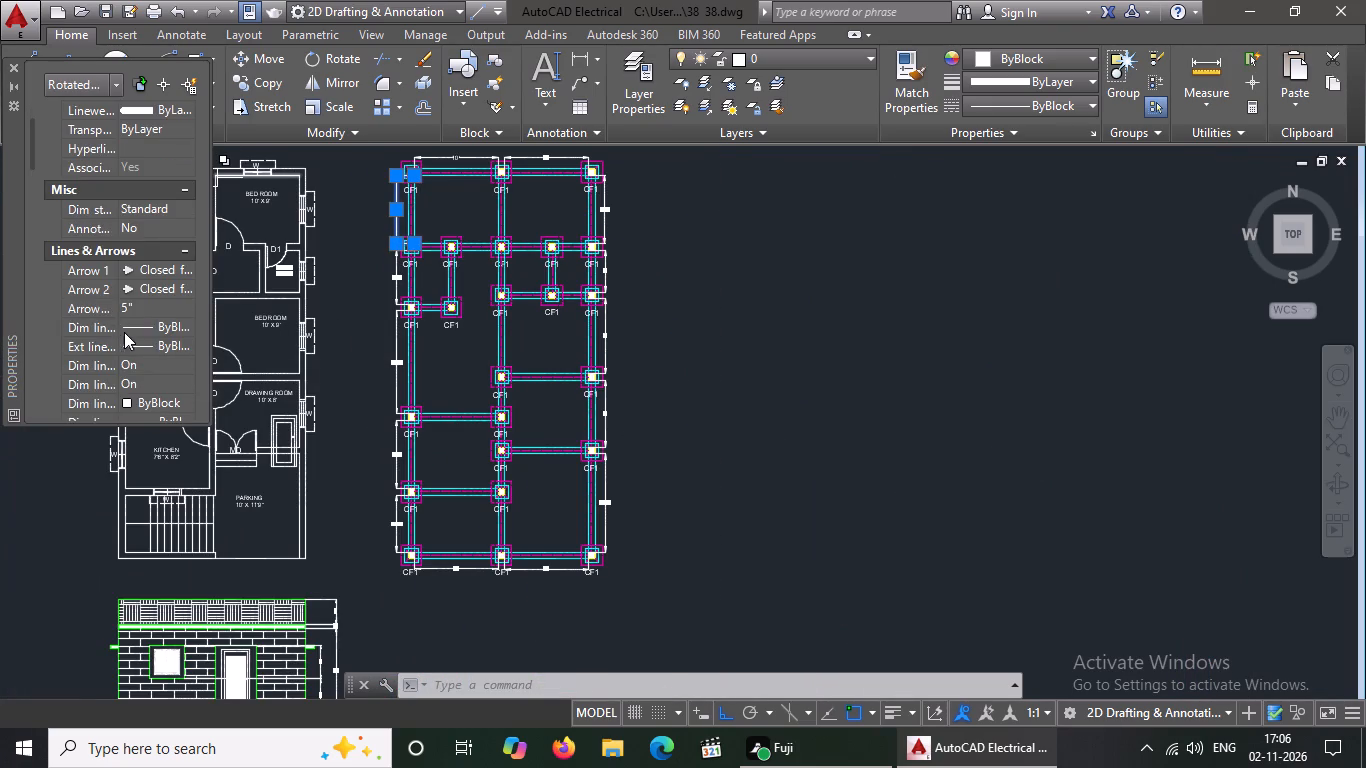
click(159, 303)
key(BackSpace)
key(BackSpace)
text(8")
key(Return)
scroll(484, 361, down, 1)
key(Escape)
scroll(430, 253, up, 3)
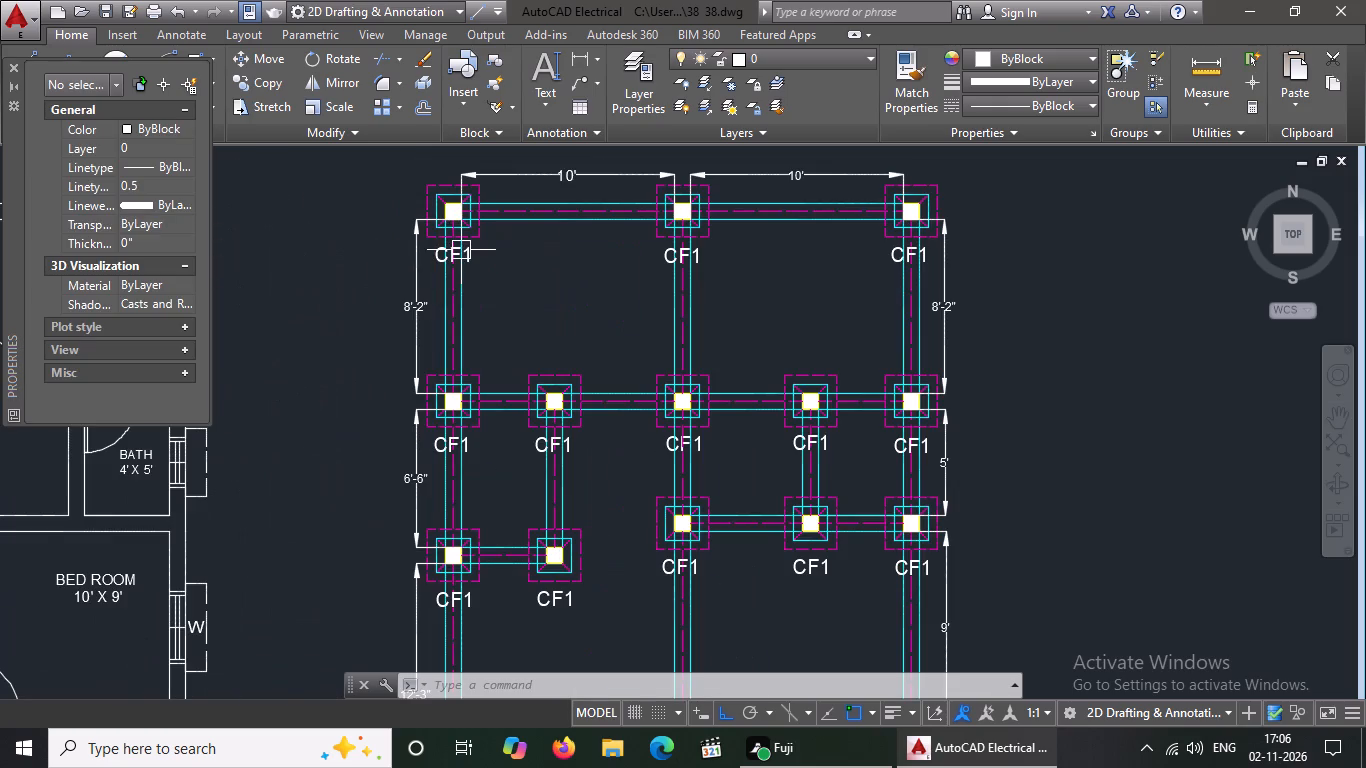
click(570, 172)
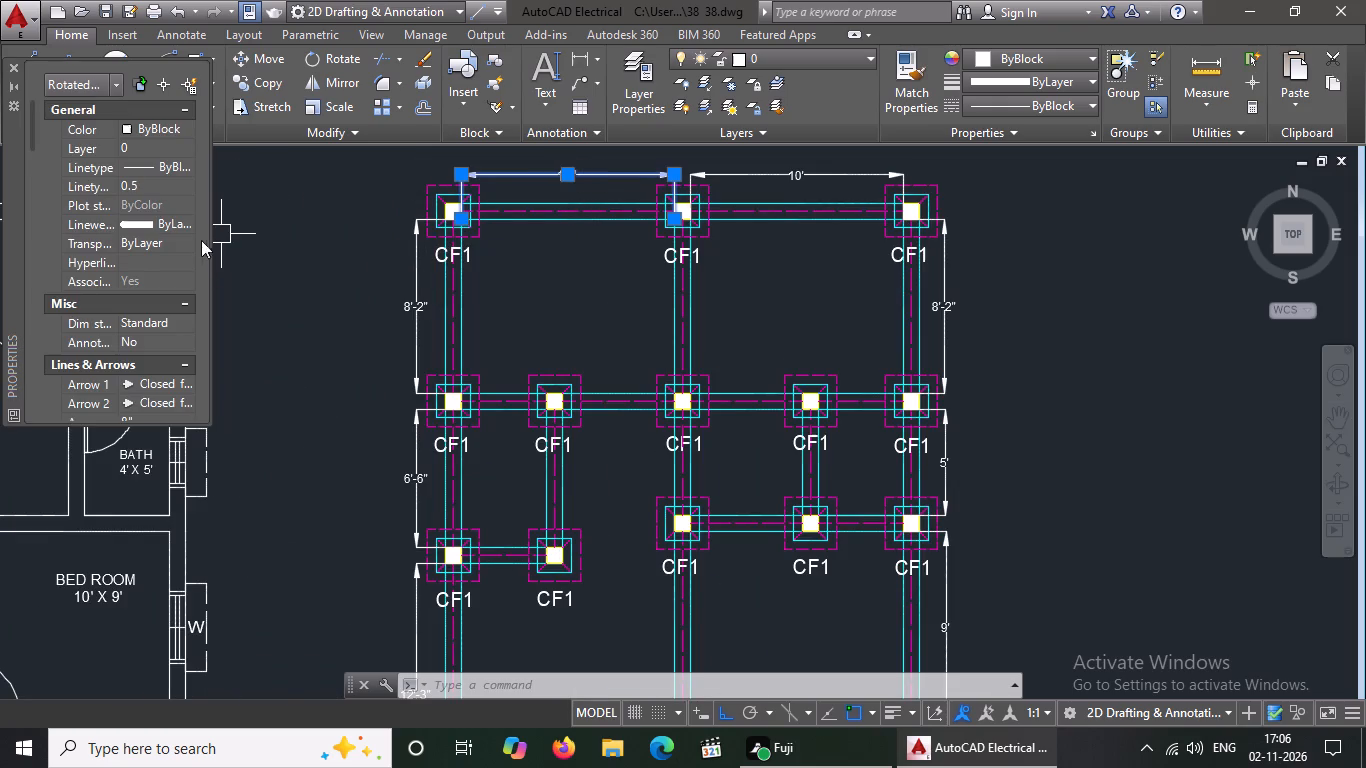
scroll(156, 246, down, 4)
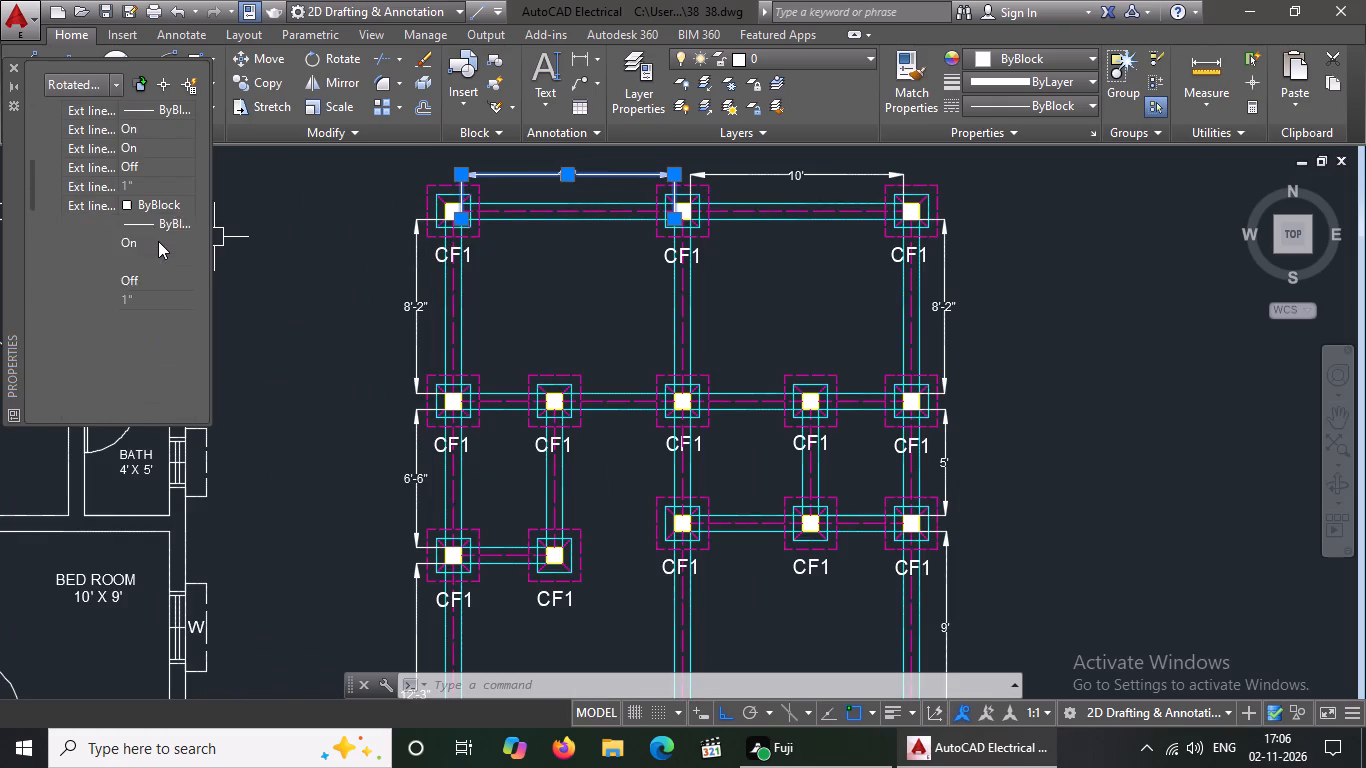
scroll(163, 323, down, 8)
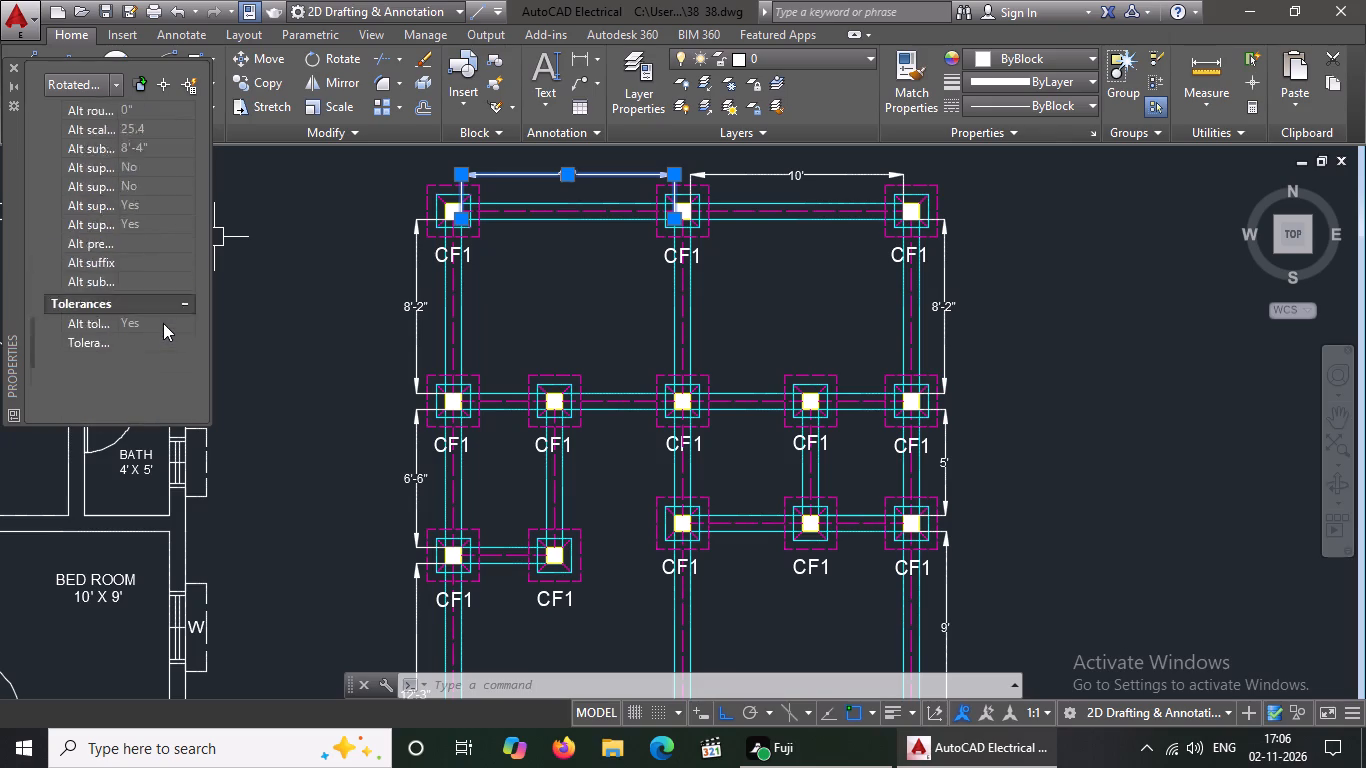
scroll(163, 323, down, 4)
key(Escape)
Set the text height to 6" for the right 10' horizontal dimension along the foundation plan's top edge.
click(799, 176)
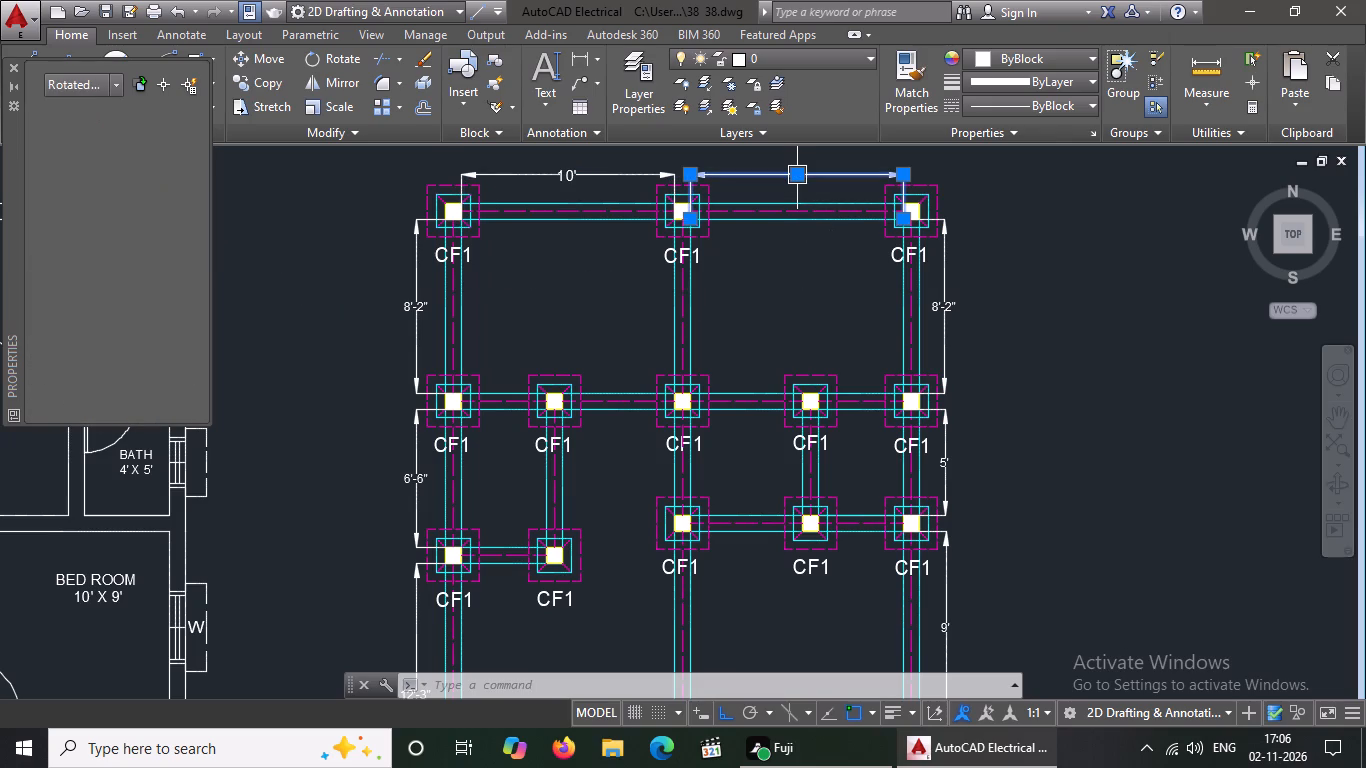
scroll(122, 234, down, 2)
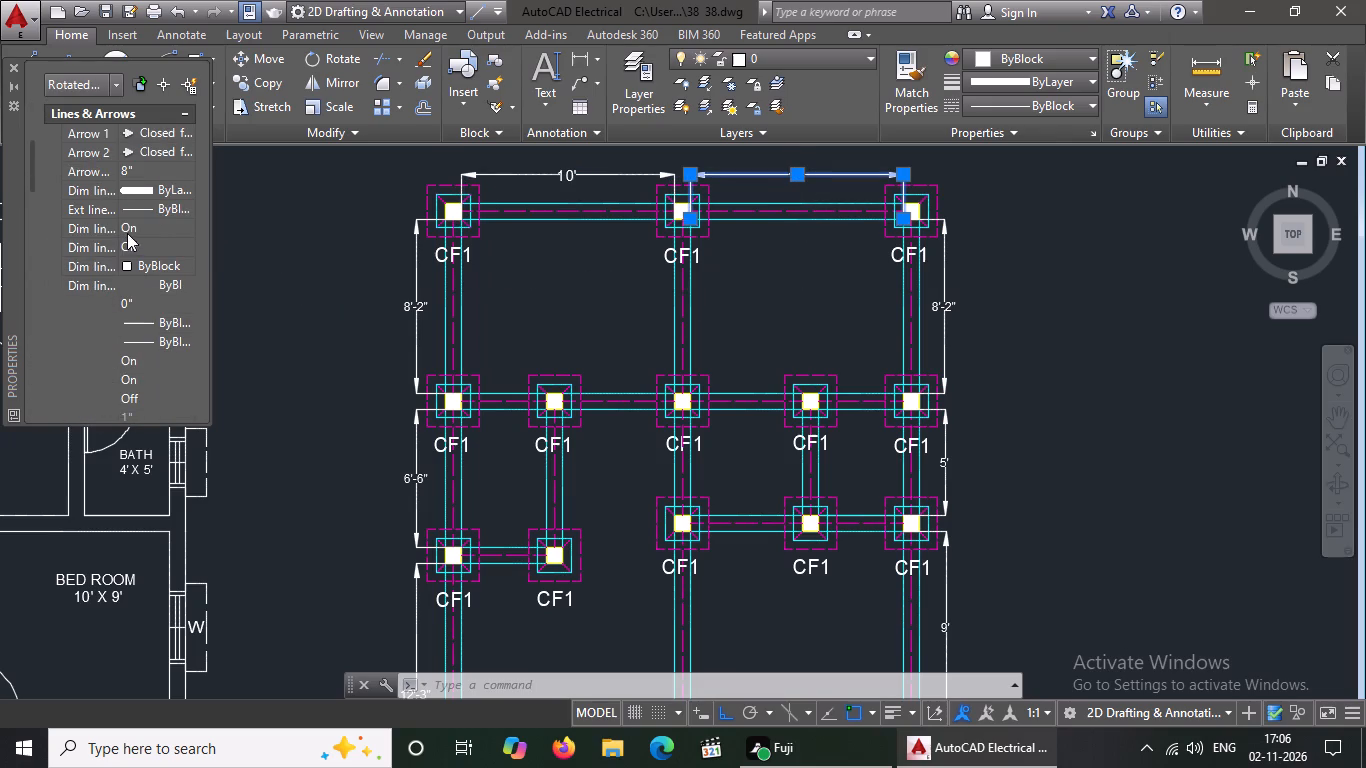
scroll(144, 240, down, 2)
click(162, 339)
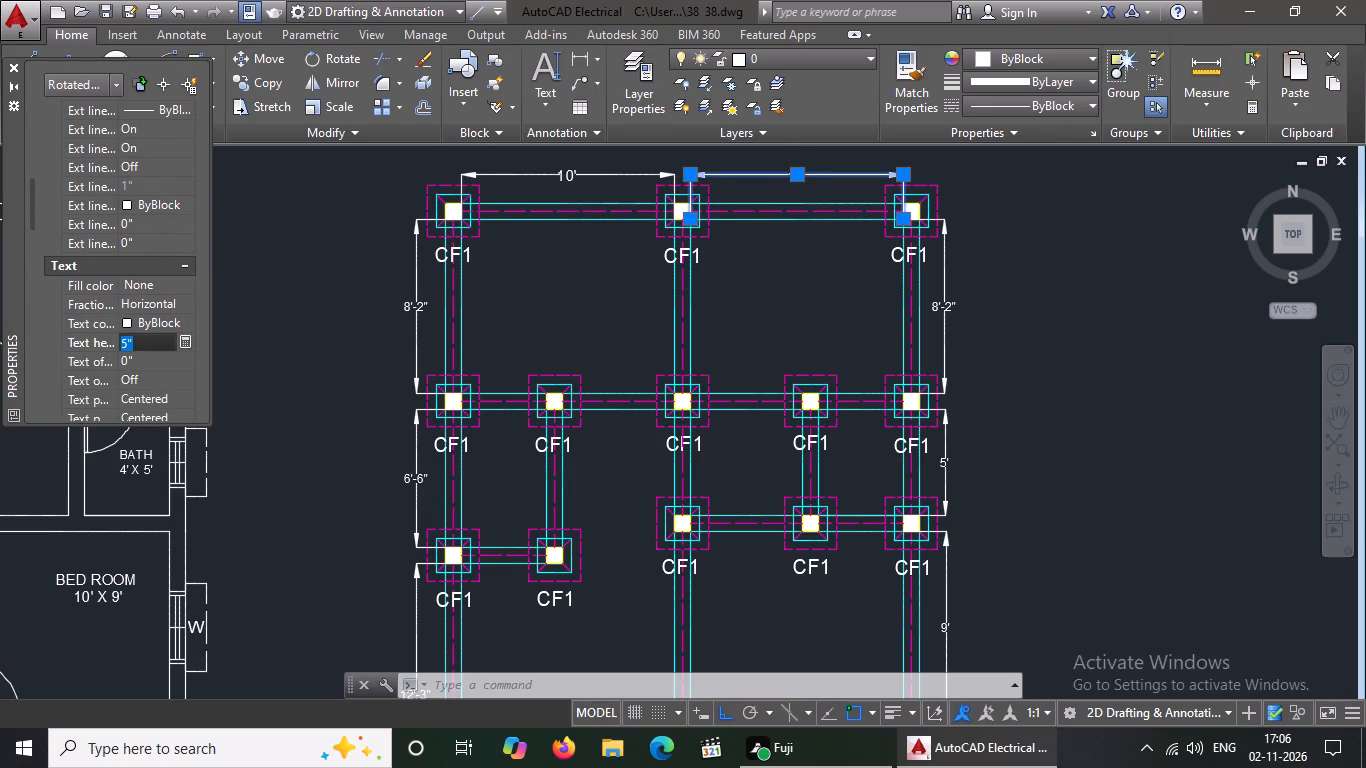
key(BackSpace)
key(BackSpace)
text(6")
key(Return)
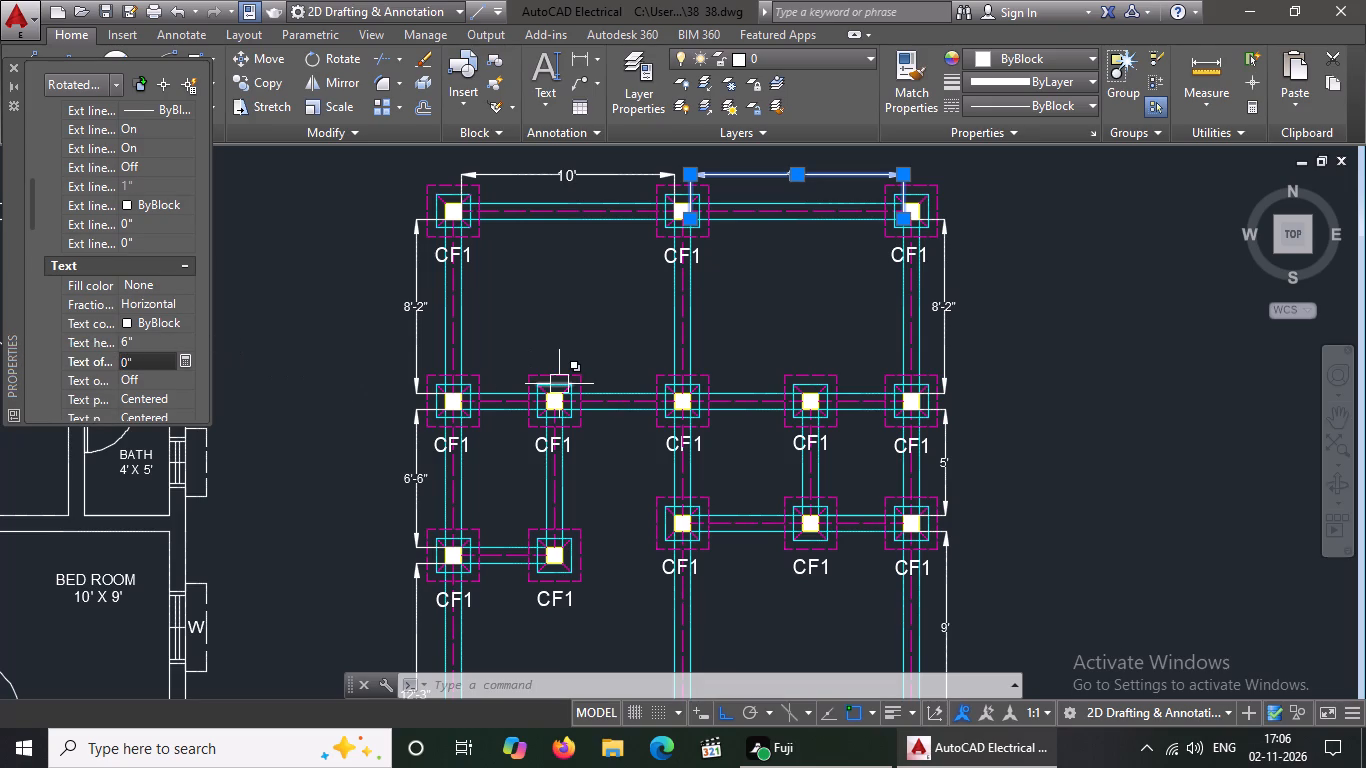
scroll(79, 289, down, 14)
key(Escape)
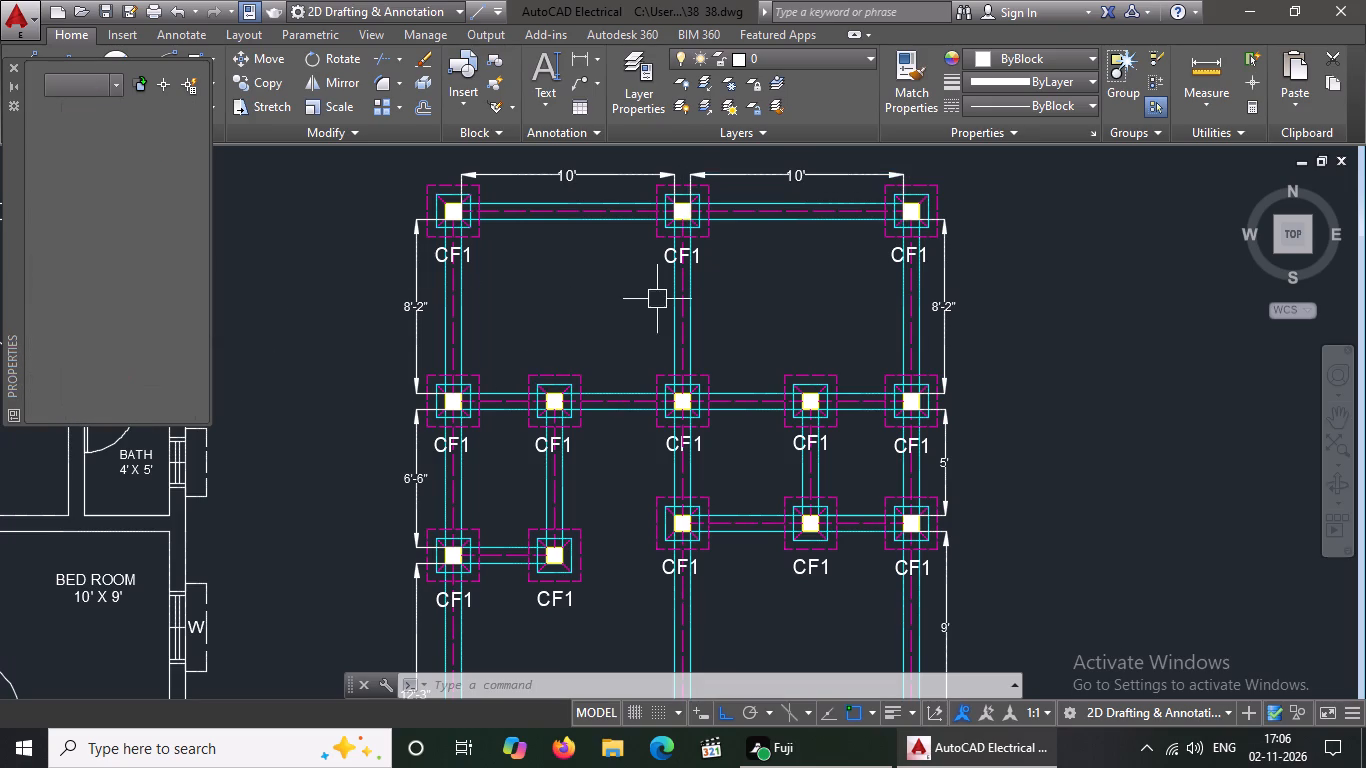
Set the text height to 6" for the 8'-2" vertical dimension on the foundation plan's right side.
click(948, 324)
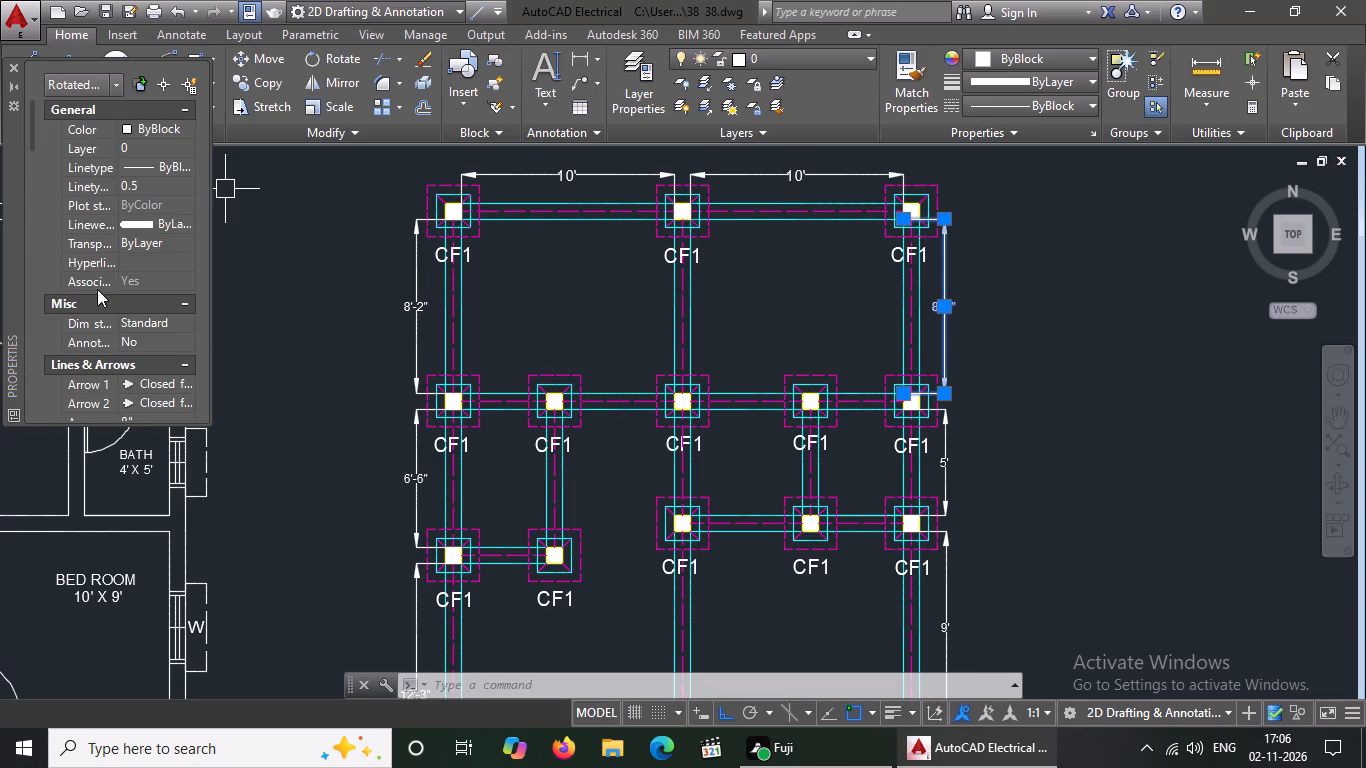
scroll(155, 276, down, 3)
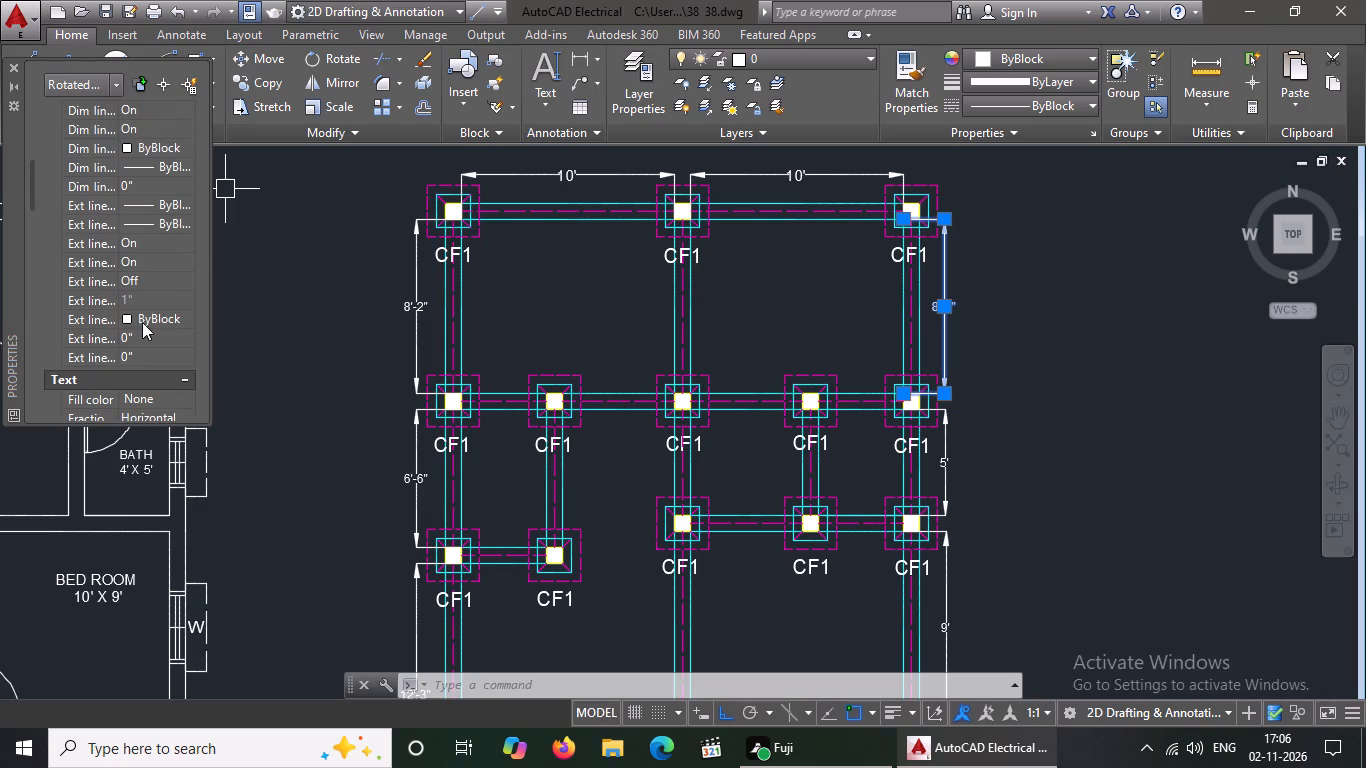
scroll(147, 314, down, 2)
click(154, 209)
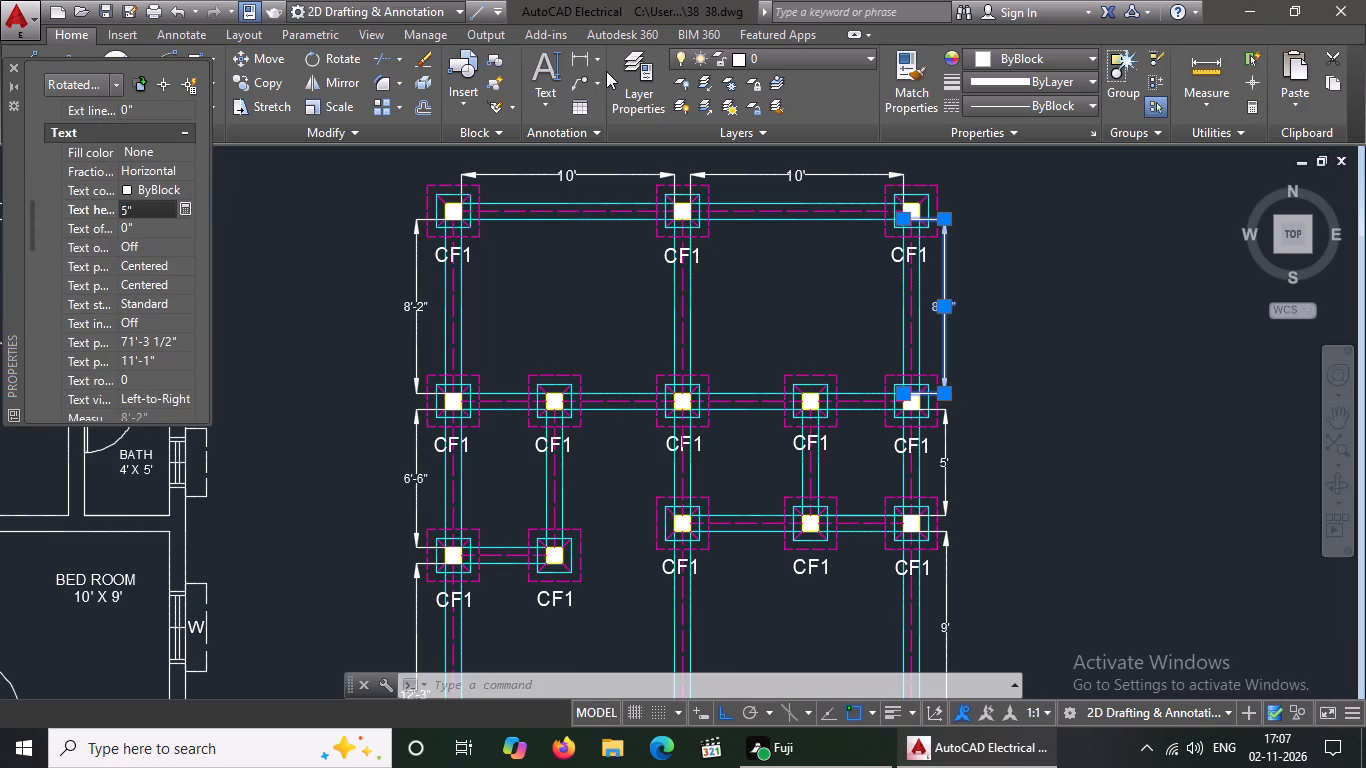
key(BackSpace)
key(BackSpace)
text(6")
key(Return)
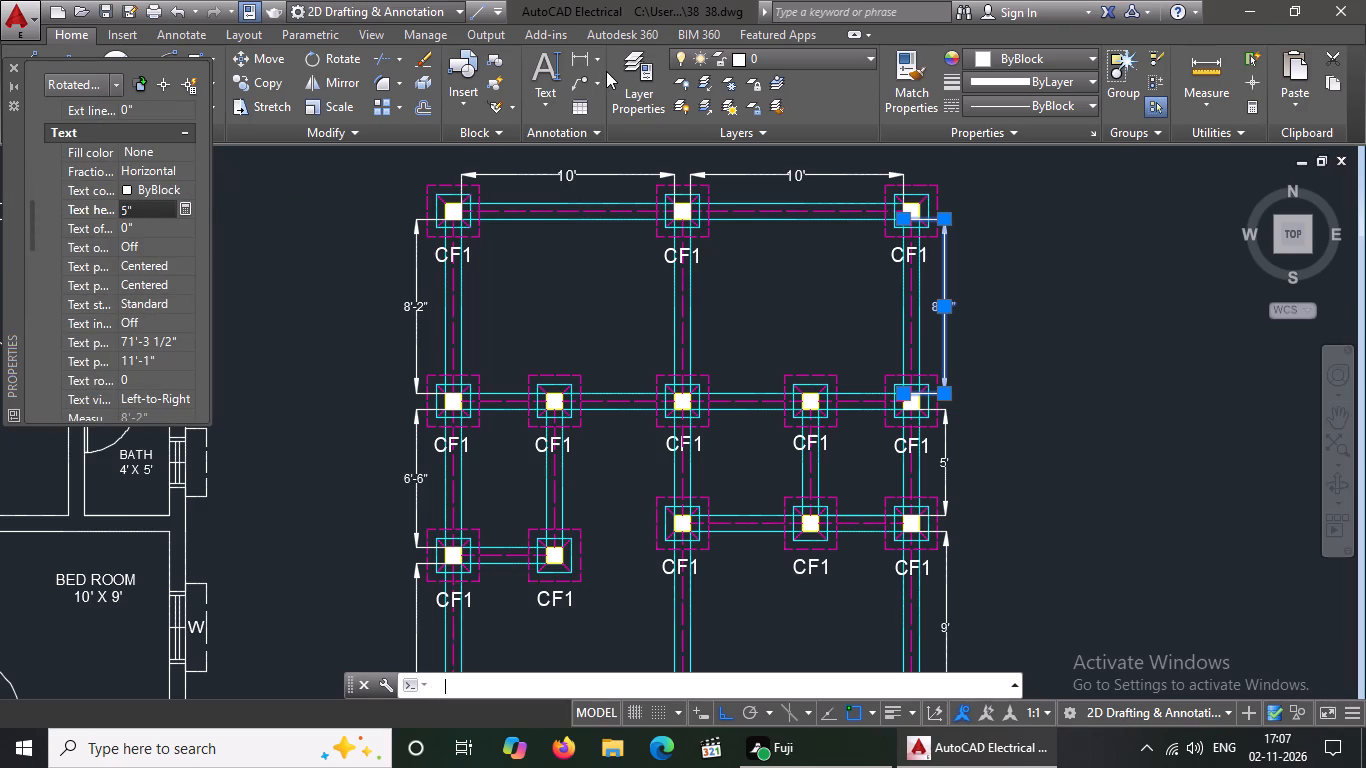
click(137, 214)
key(BackSpace)
key(BackSpace)
key(BackSpace)
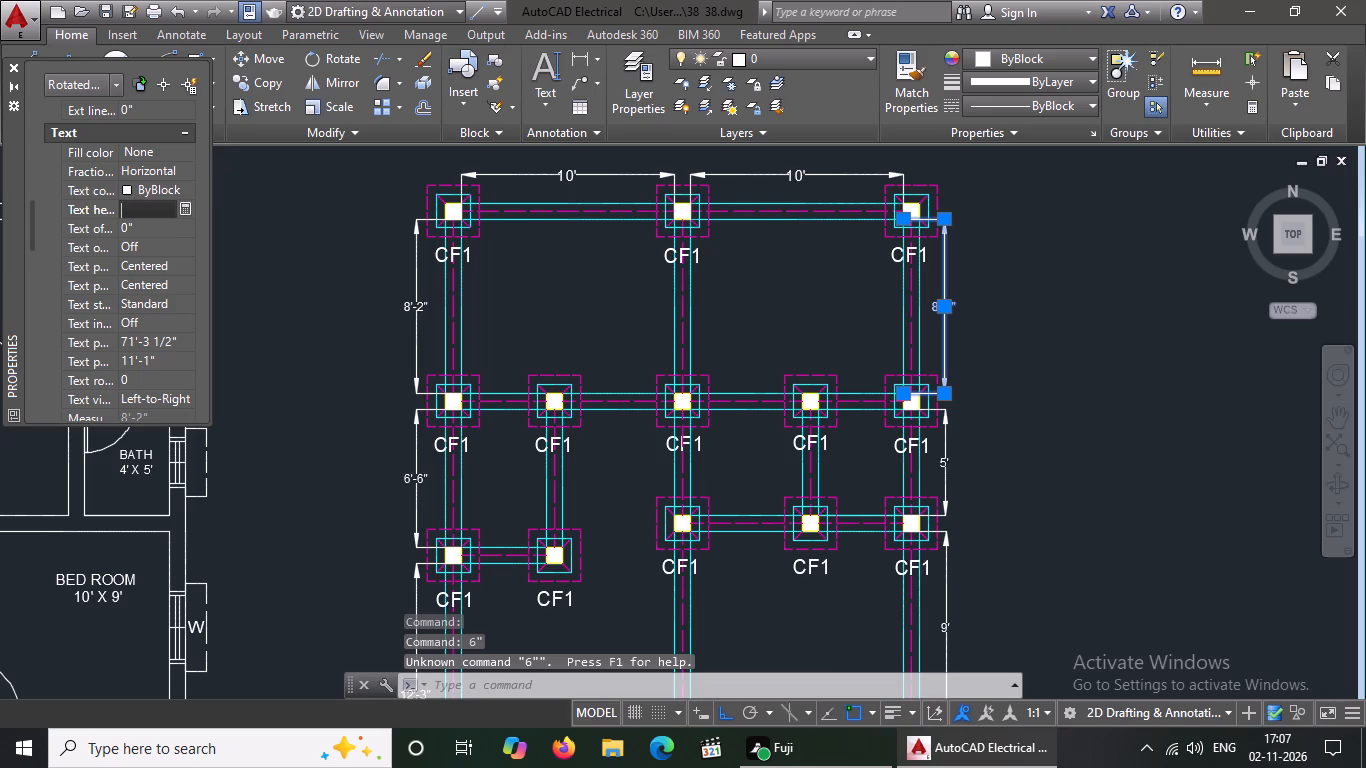
key(6)
key(shift+quotedbl)
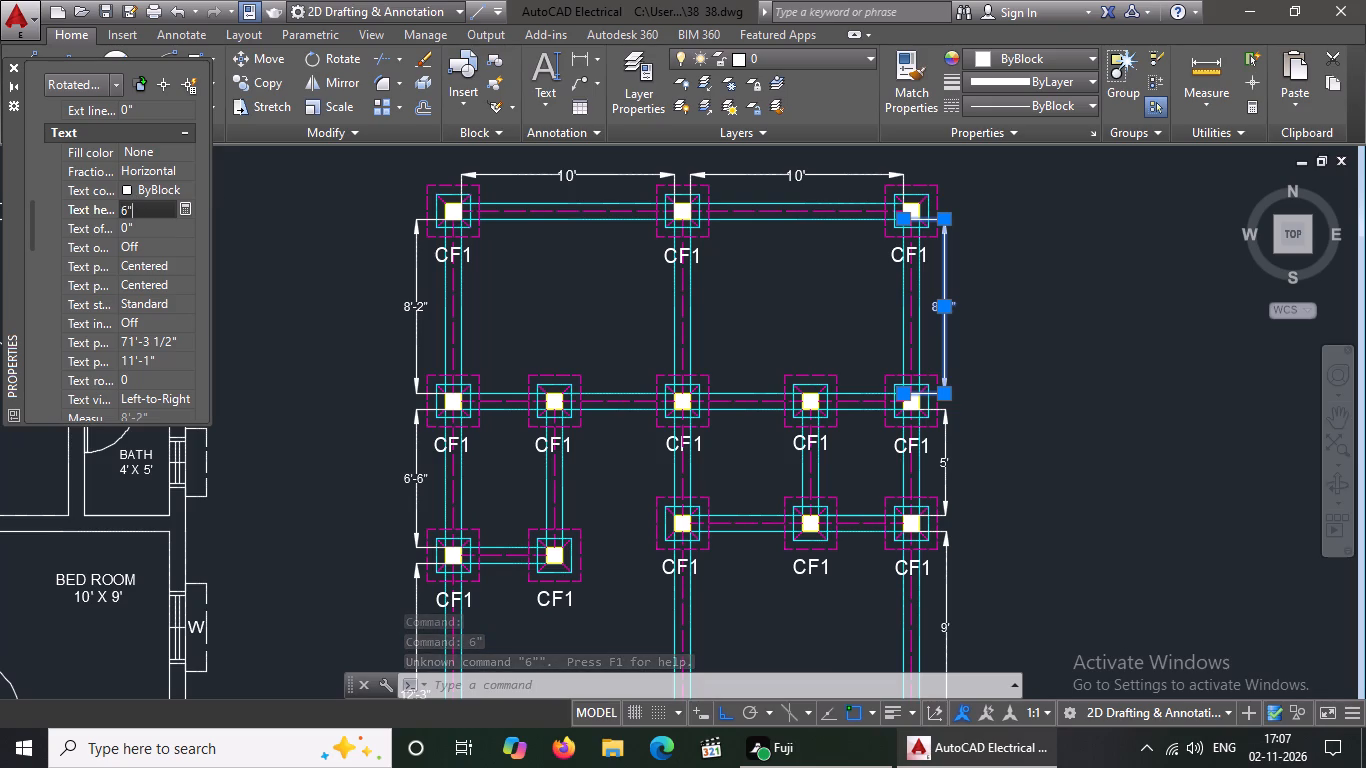
key(Return)
key(Escape)
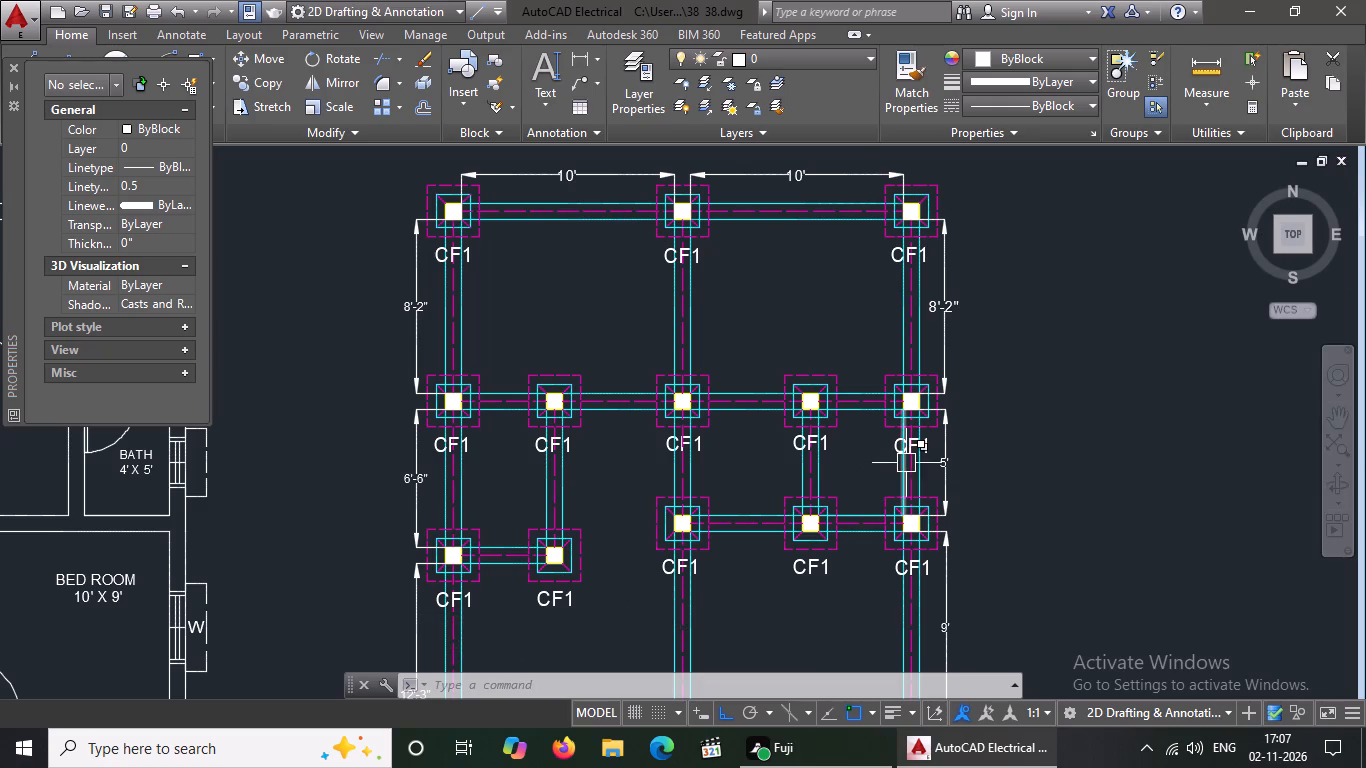
Set the linetype scale to 0.6 for the 5' vertical dimension on the foundation plan's right side.
click(943, 461)
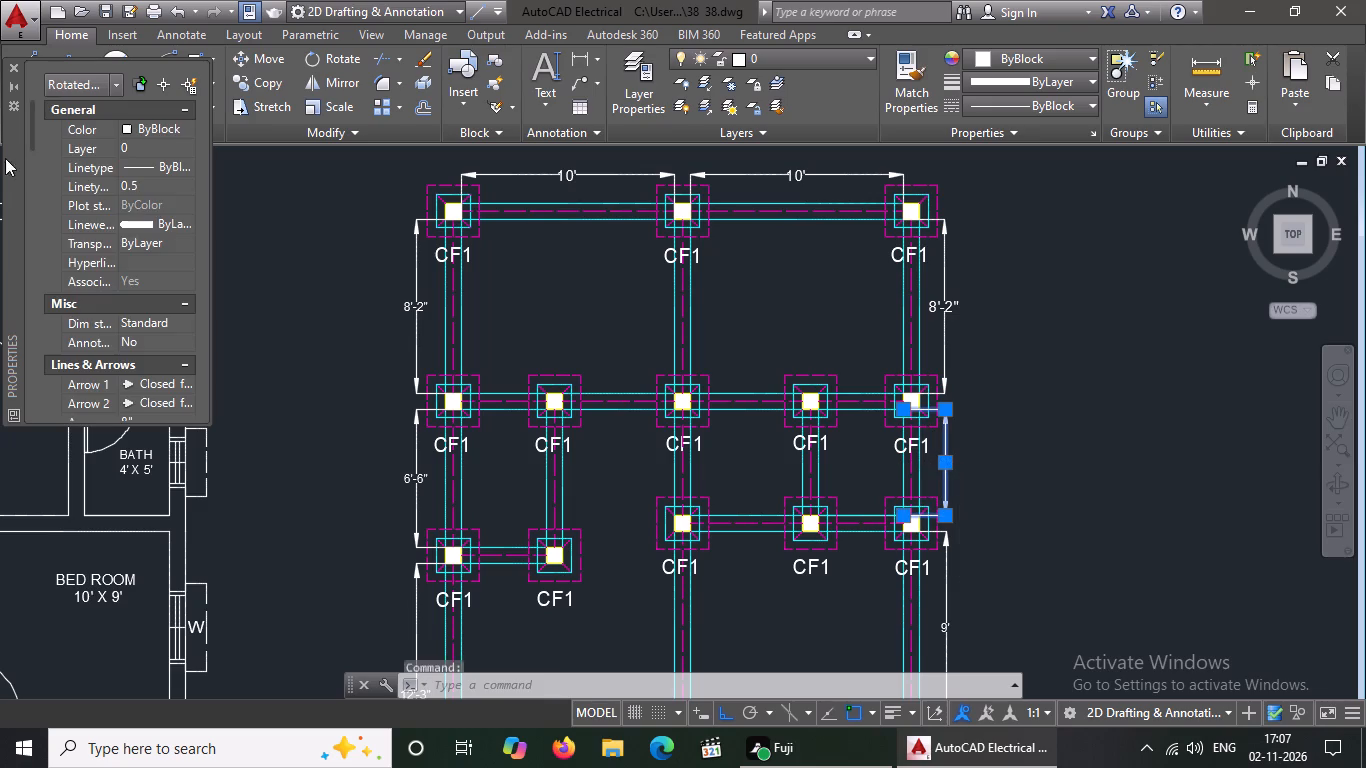
click(163, 183)
key(BackSpace)
key(BackSpace)
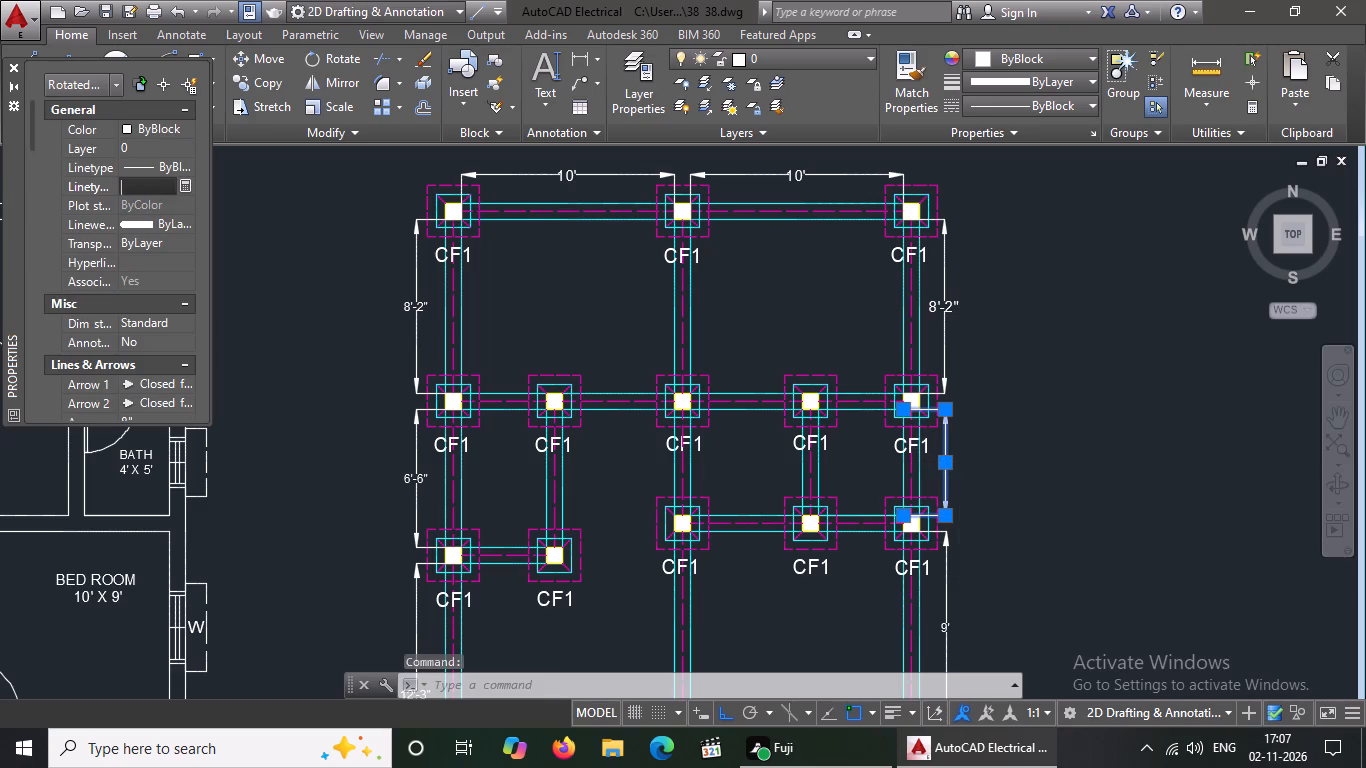
key(0)
text(.6)
key(Return)
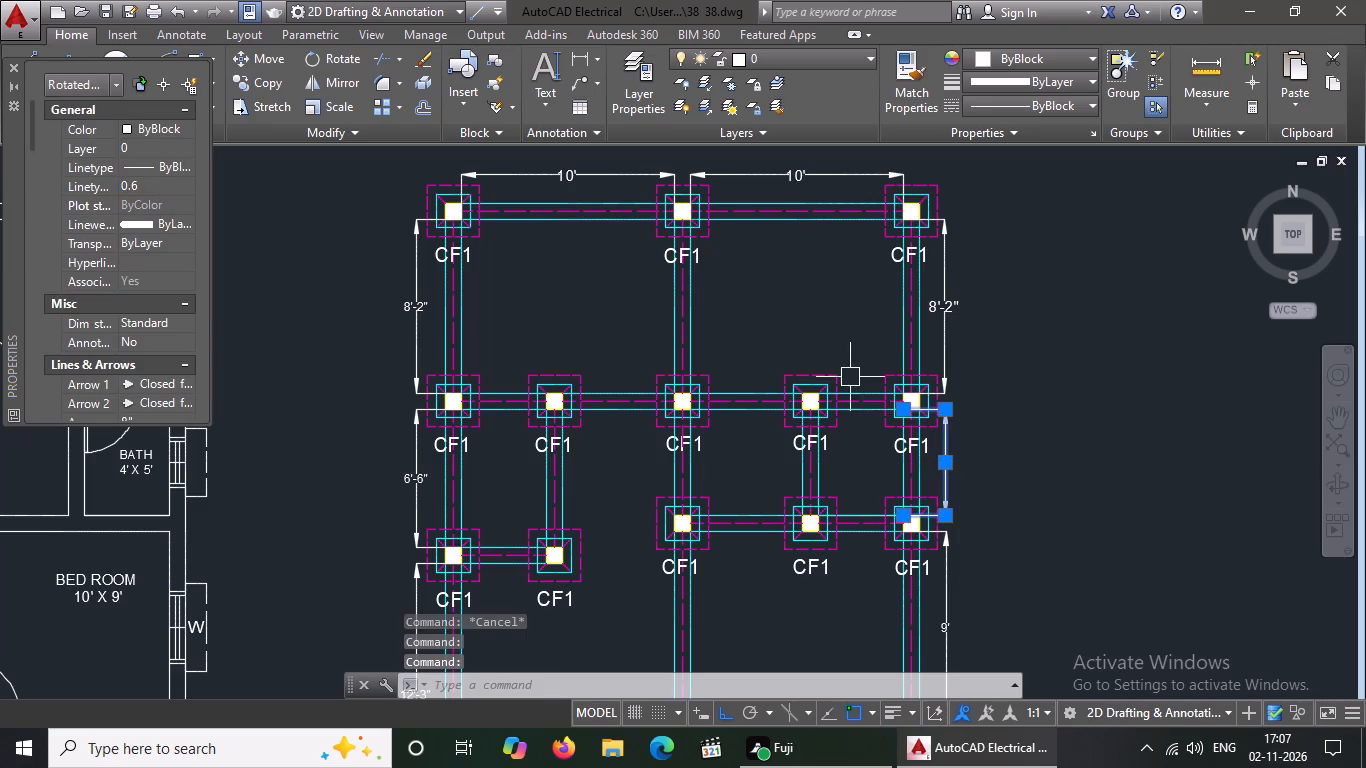
key(Escape)
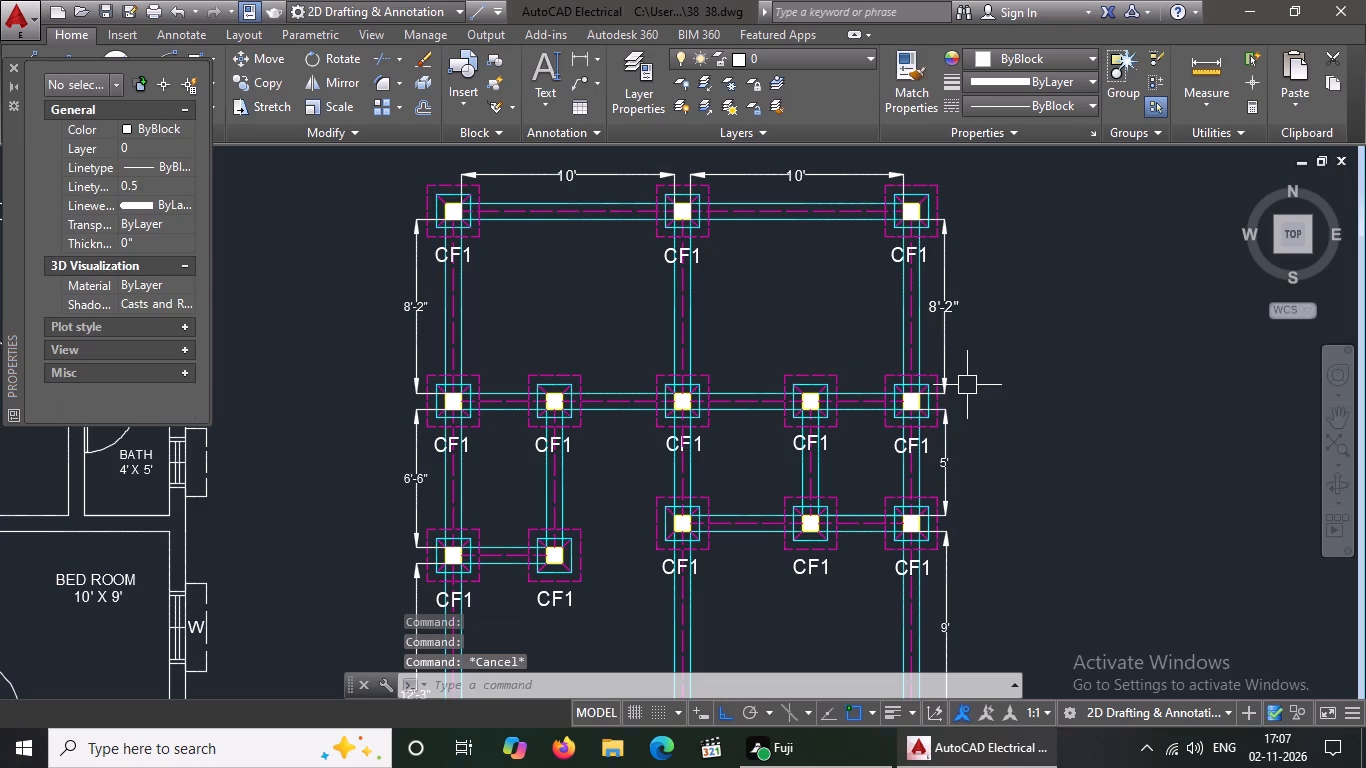
Set the text height to 6" for the 5' vertical dimension on the foundation plan's right side.
scroll(946, 412, down, 2)
scroll(962, 498, up, 3)
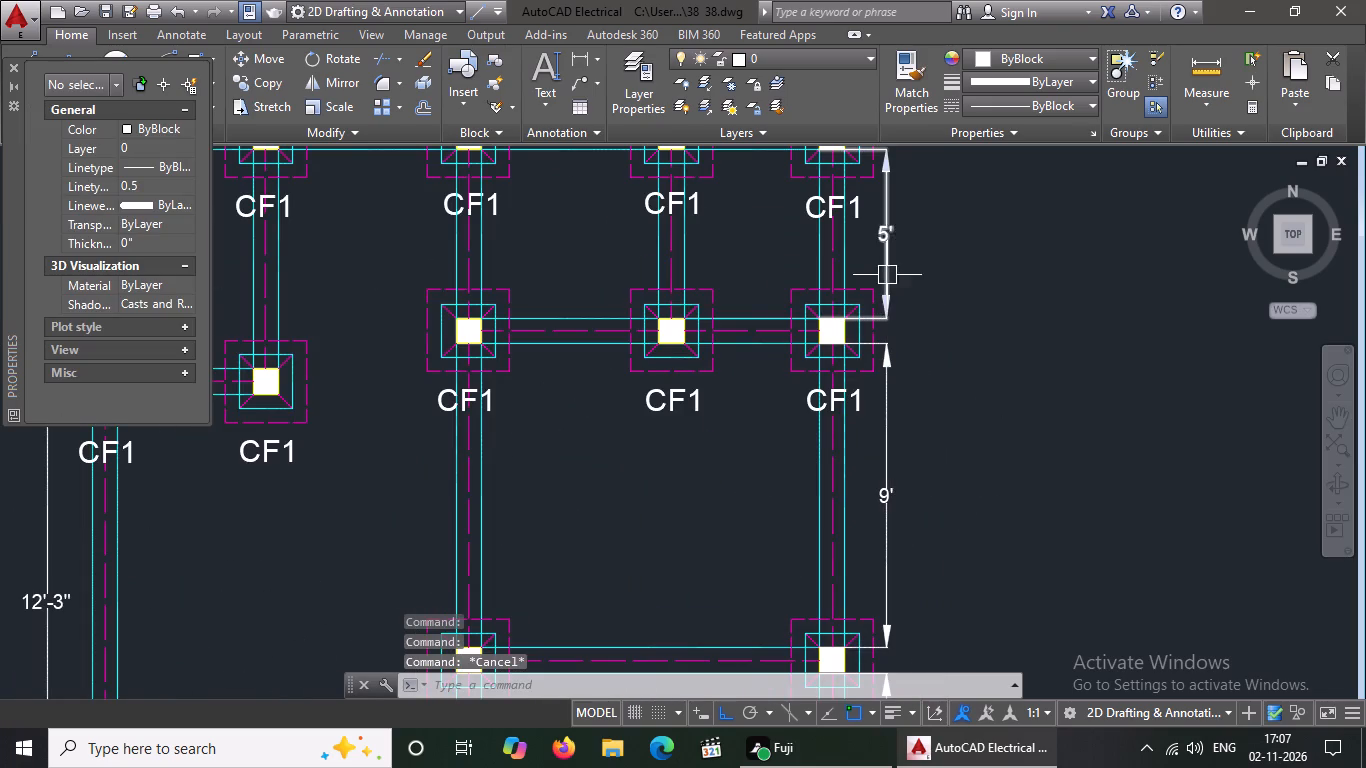
click(889, 236)
scroll(121, 314, down, 3)
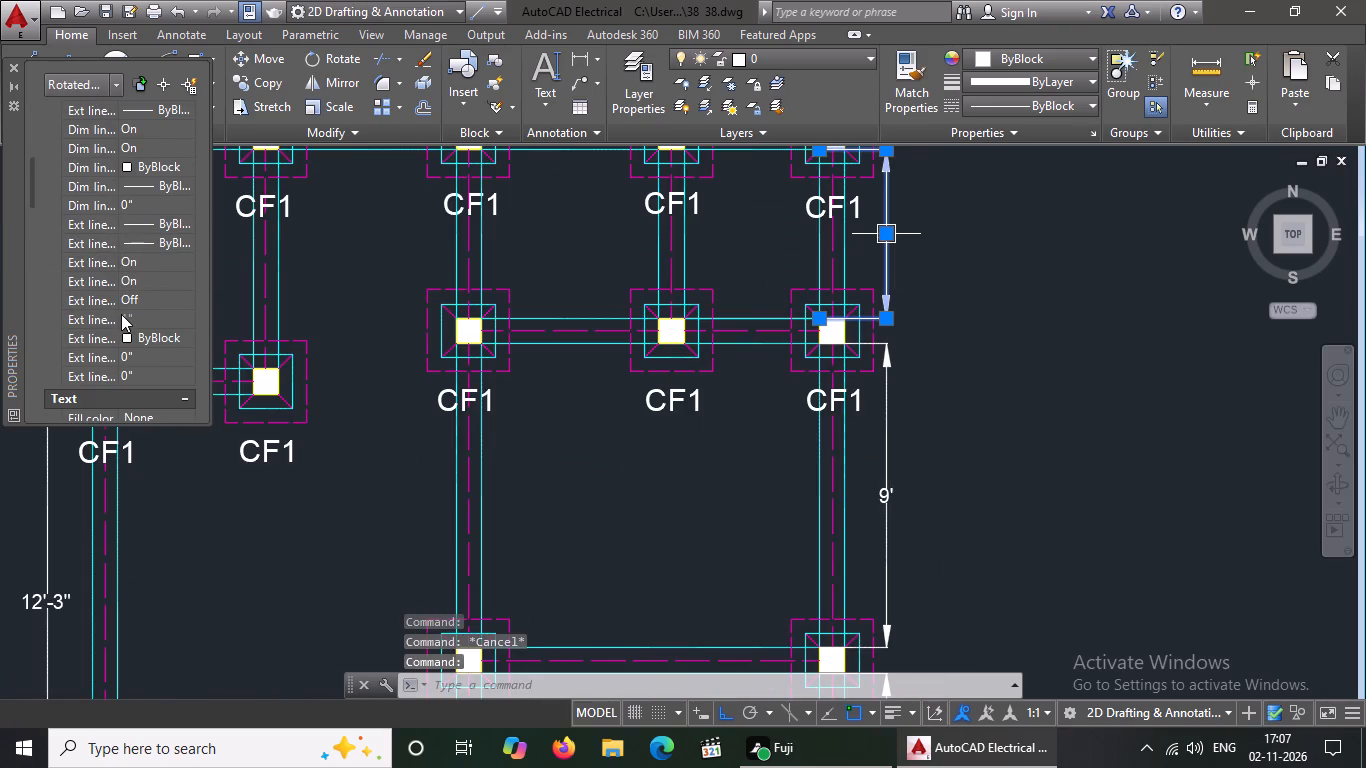
scroll(125, 313, down, 1)
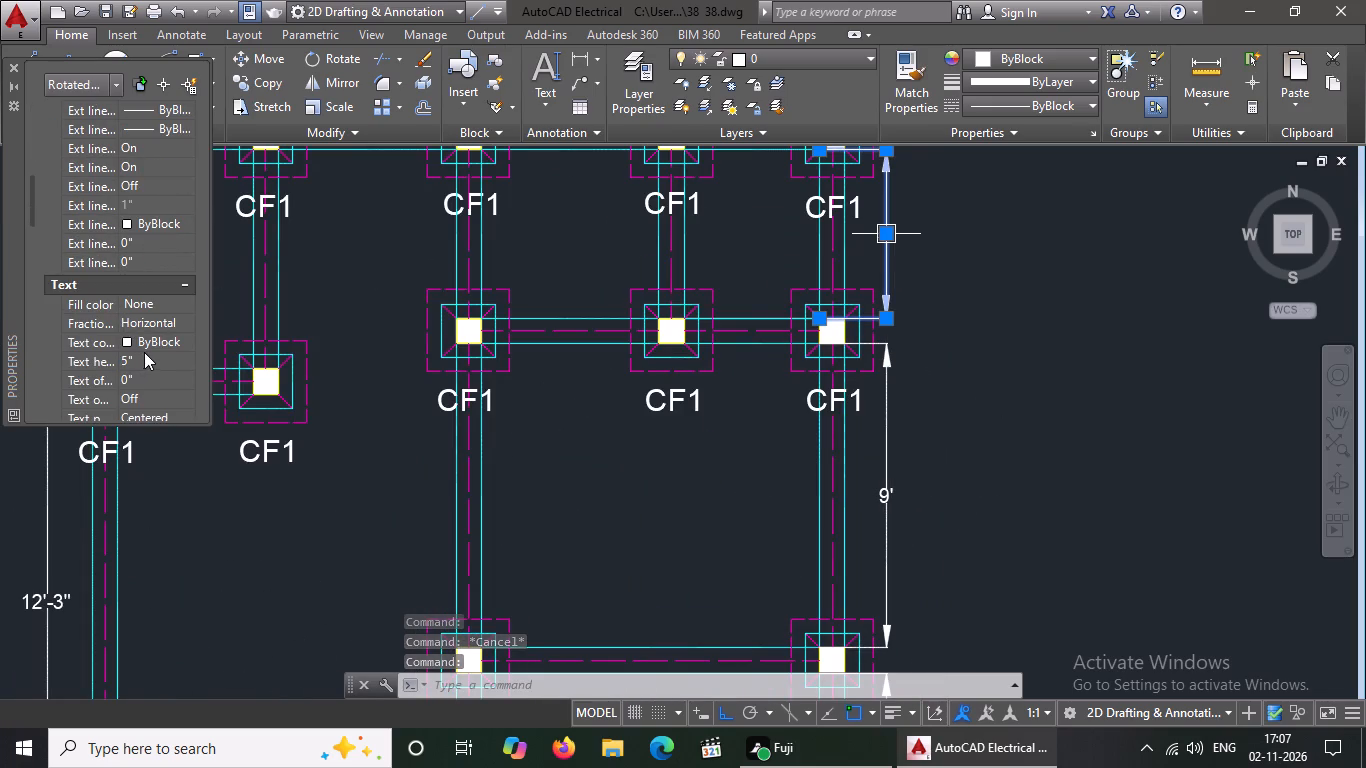
click(144, 352)
key(BackSpace)
key(BackSpace)
key(6)
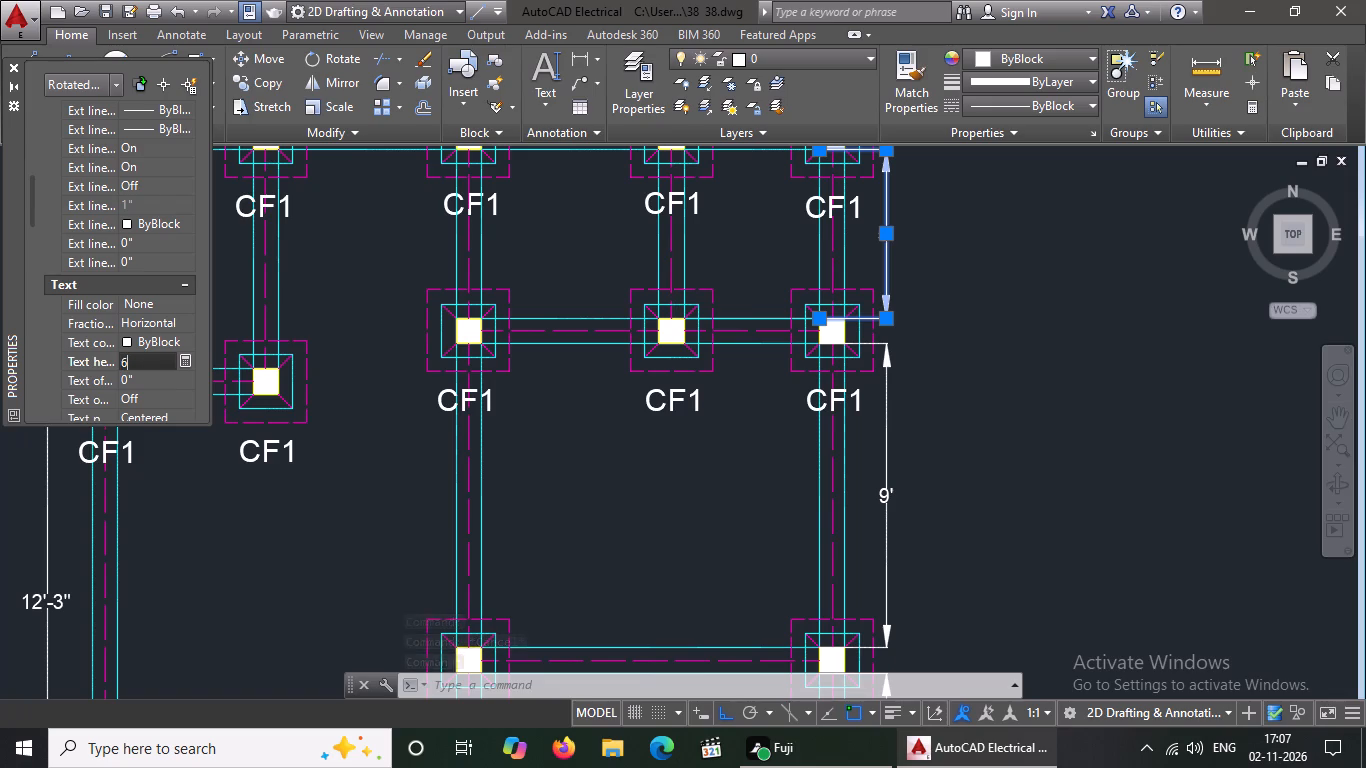
key(shift+quotedbl)
key(Return)
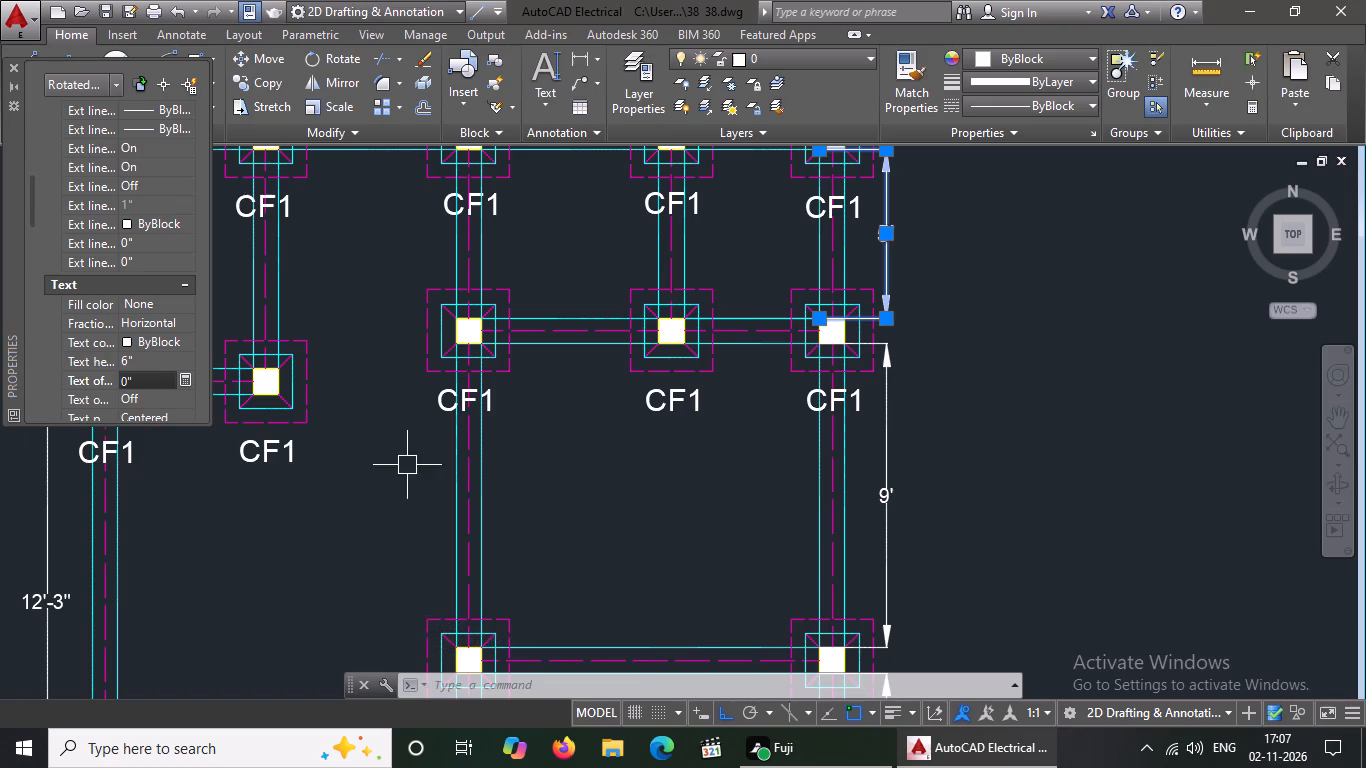
scroll(109, 301, down, 15)
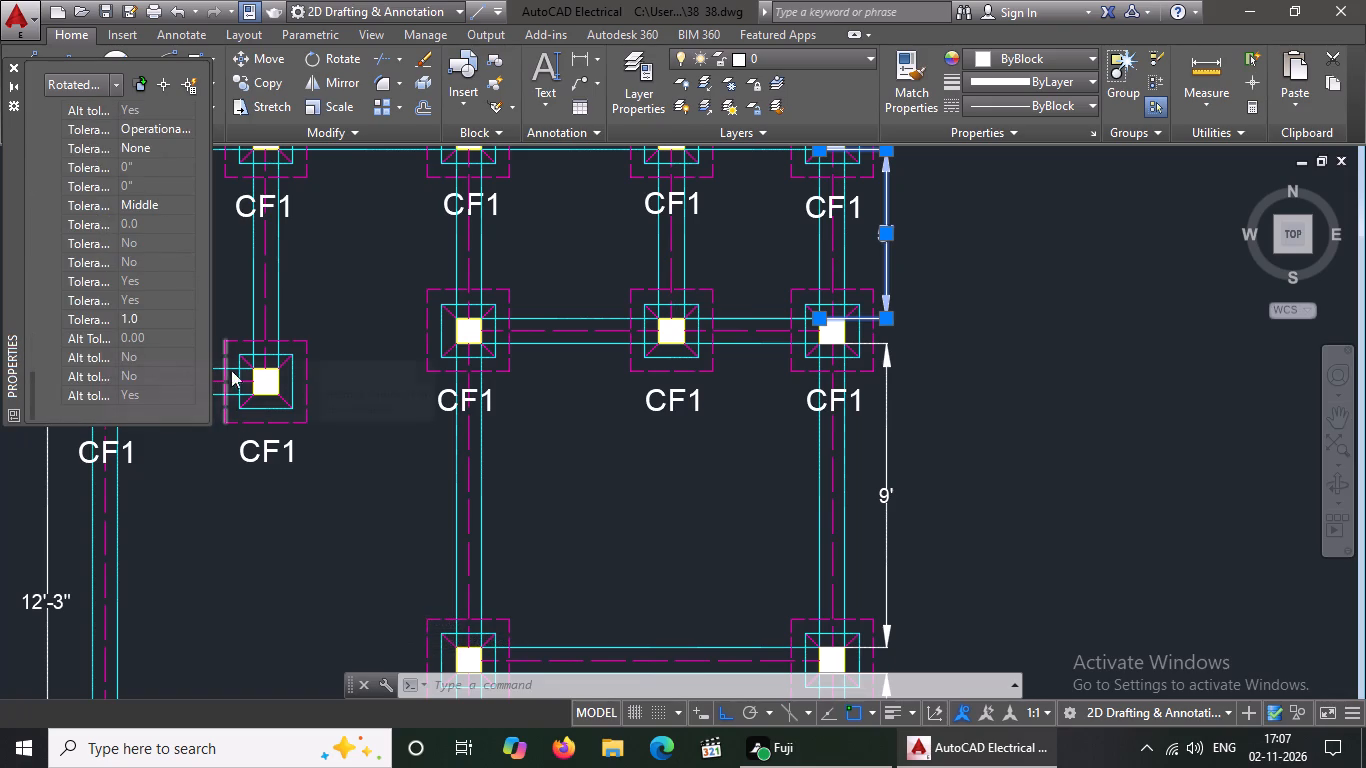
key(Escape)
key(Escape)
Set the text height to 6" for the 9' vertical dimension on the foundation plan's right side.
scroll(866, 467, down, 2)
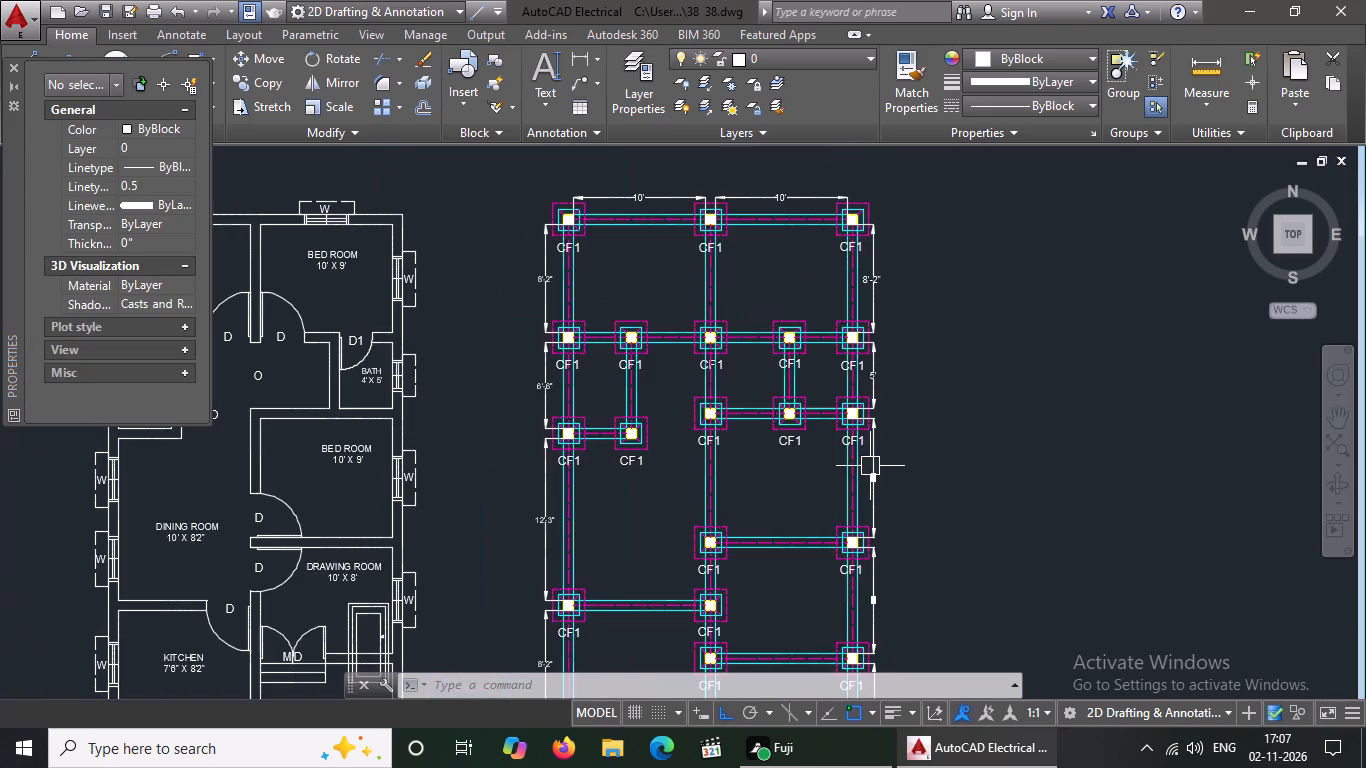
scroll(871, 466, up, 2)
click(874, 465)
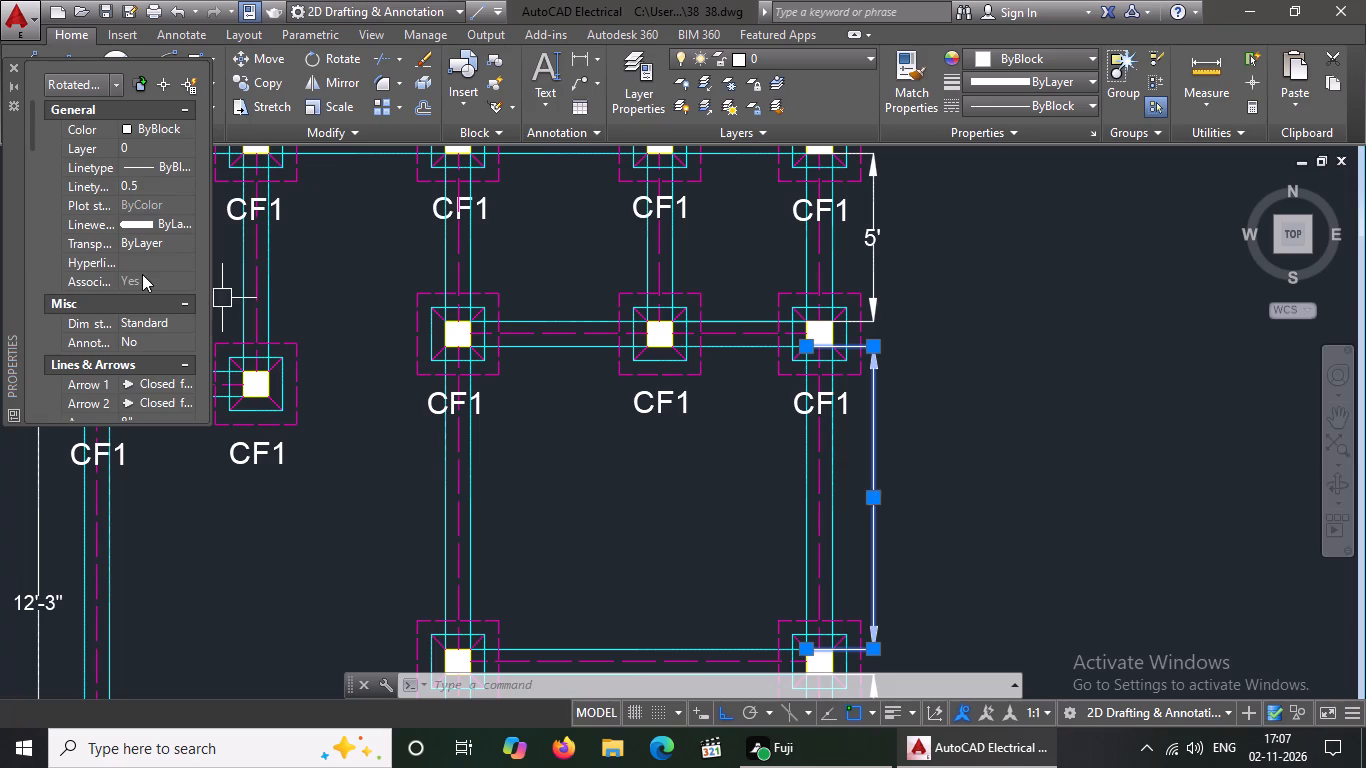
scroll(142, 274, down, 7)
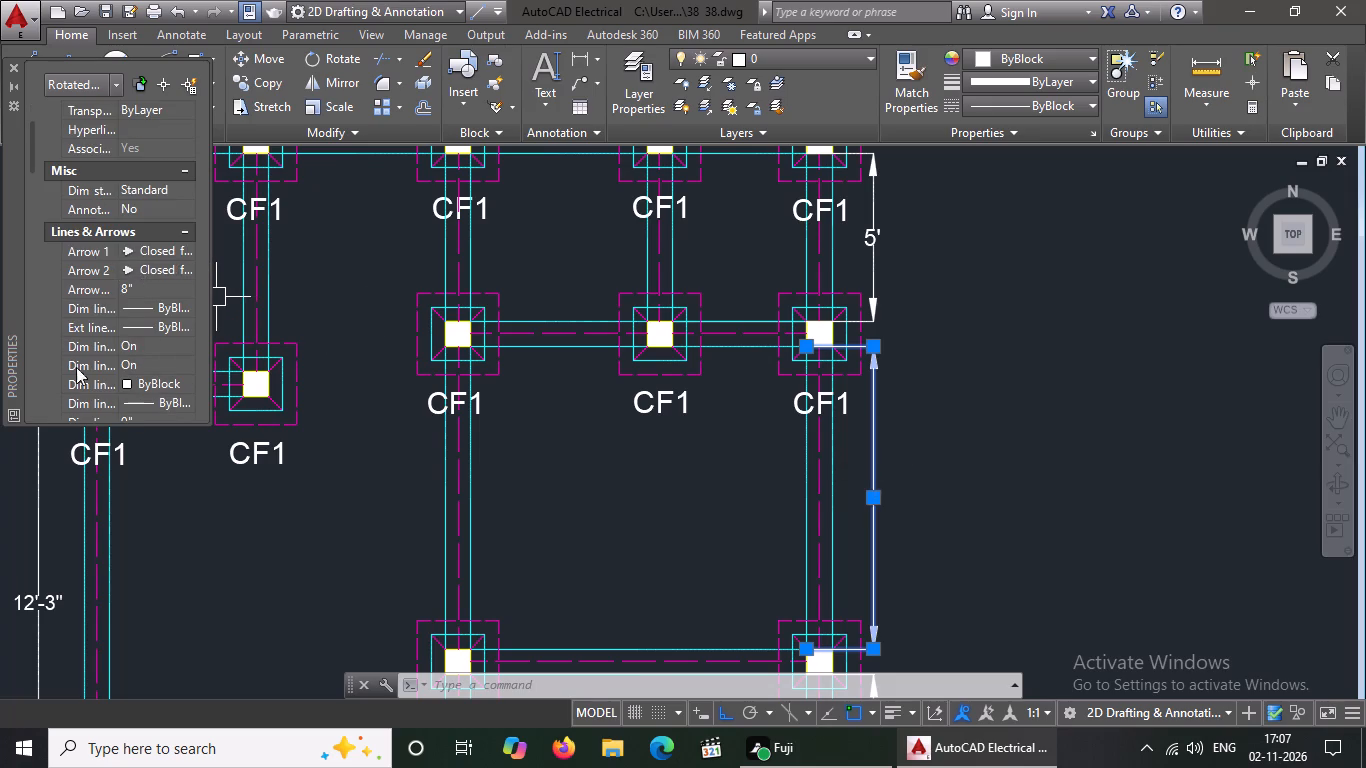
scroll(112, 329, down, 4)
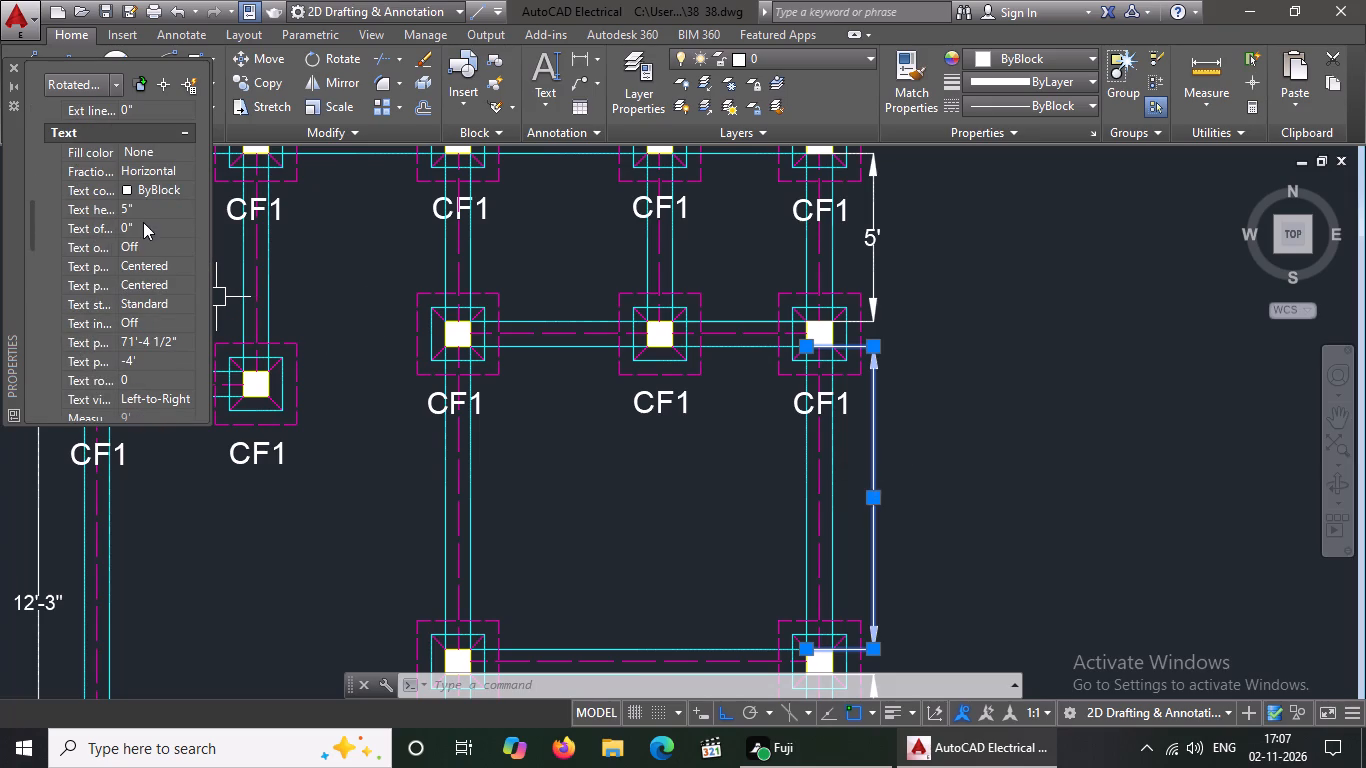
click(148, 212)
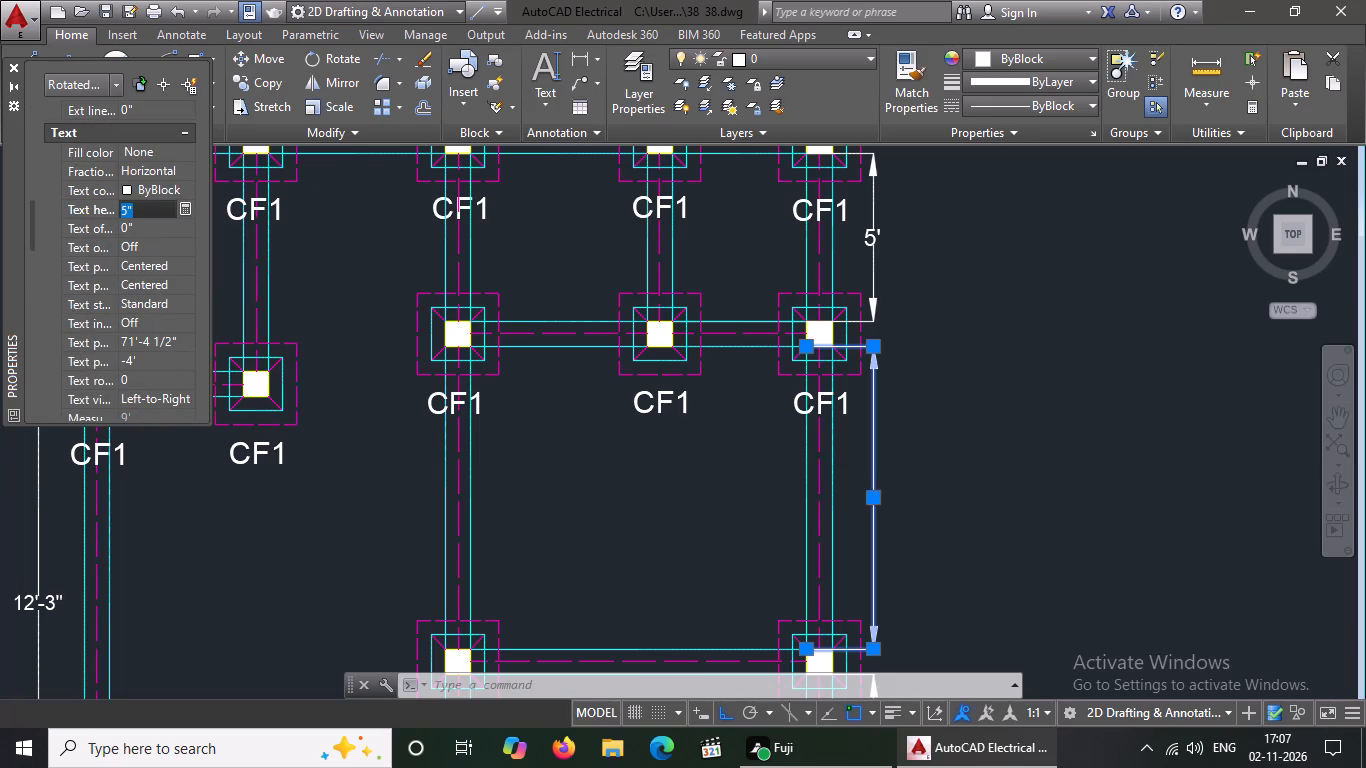
key(BackSpace)
key(BackSpace)
key(6)
key(shift+quotedbl)
key(Return)
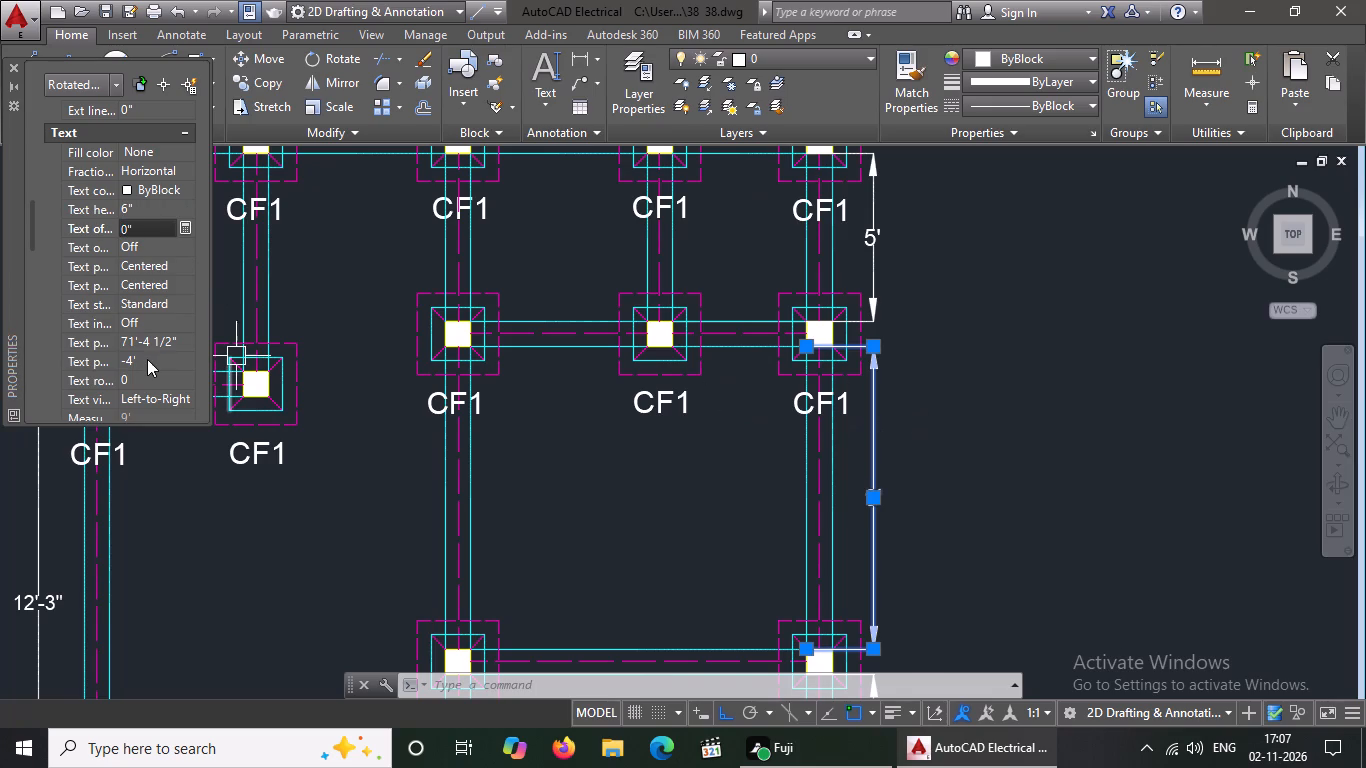
scroll(147, 352, down, 19)
key(Escape)
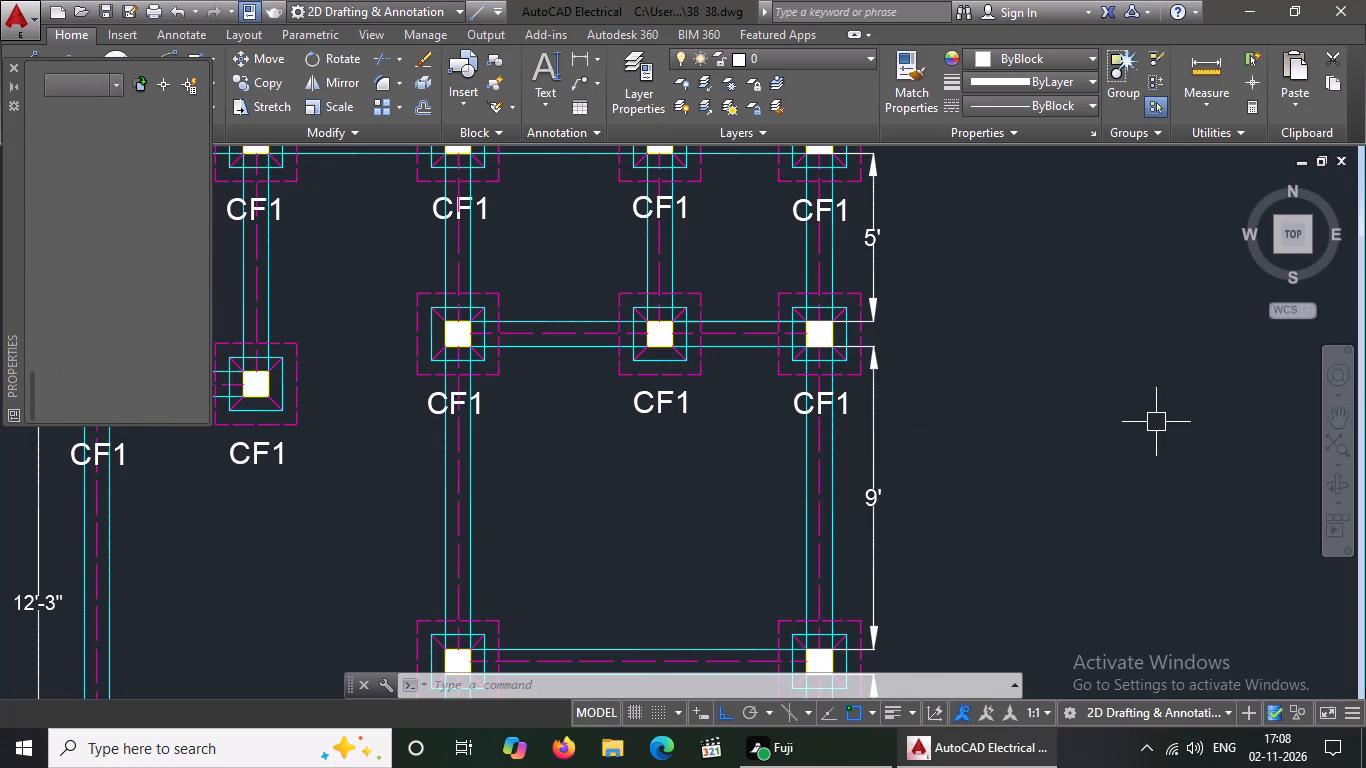
Set the text height to 6" for the 8' vertical dimension below the 9' one on the foundation plan's right side.
scroll(909, 456, down, 2)
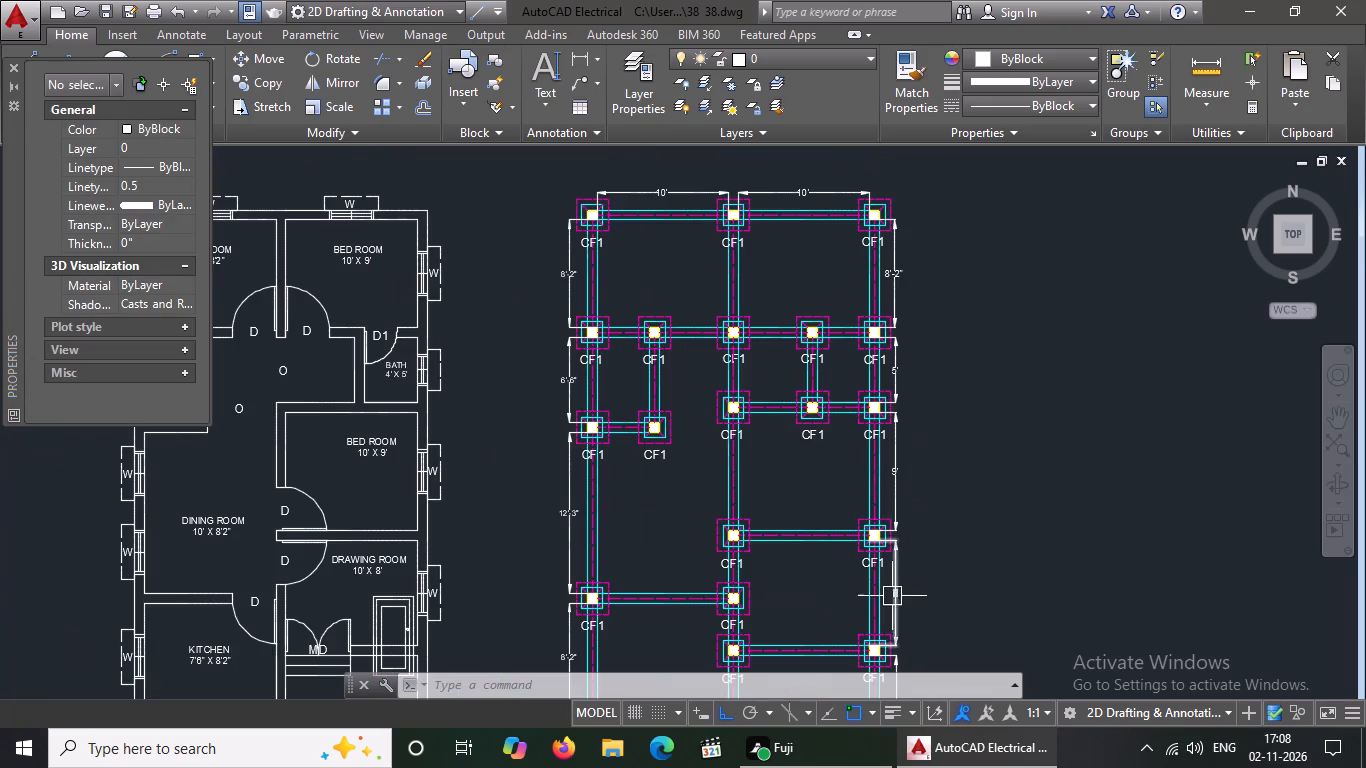
scroll(913, 556, down, 2)
scroll(914, 579, up, 4)
click(854, 530)
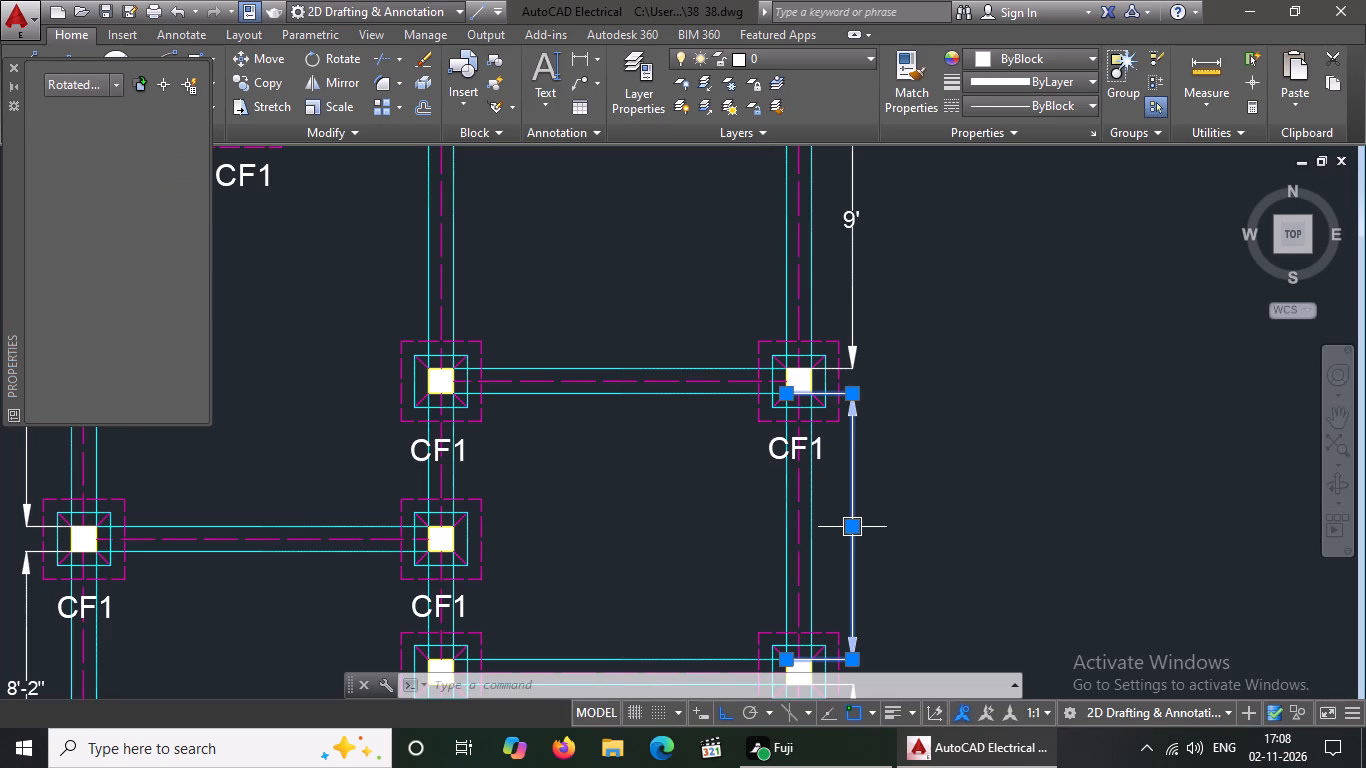
scroll(118, 287, down, 2)
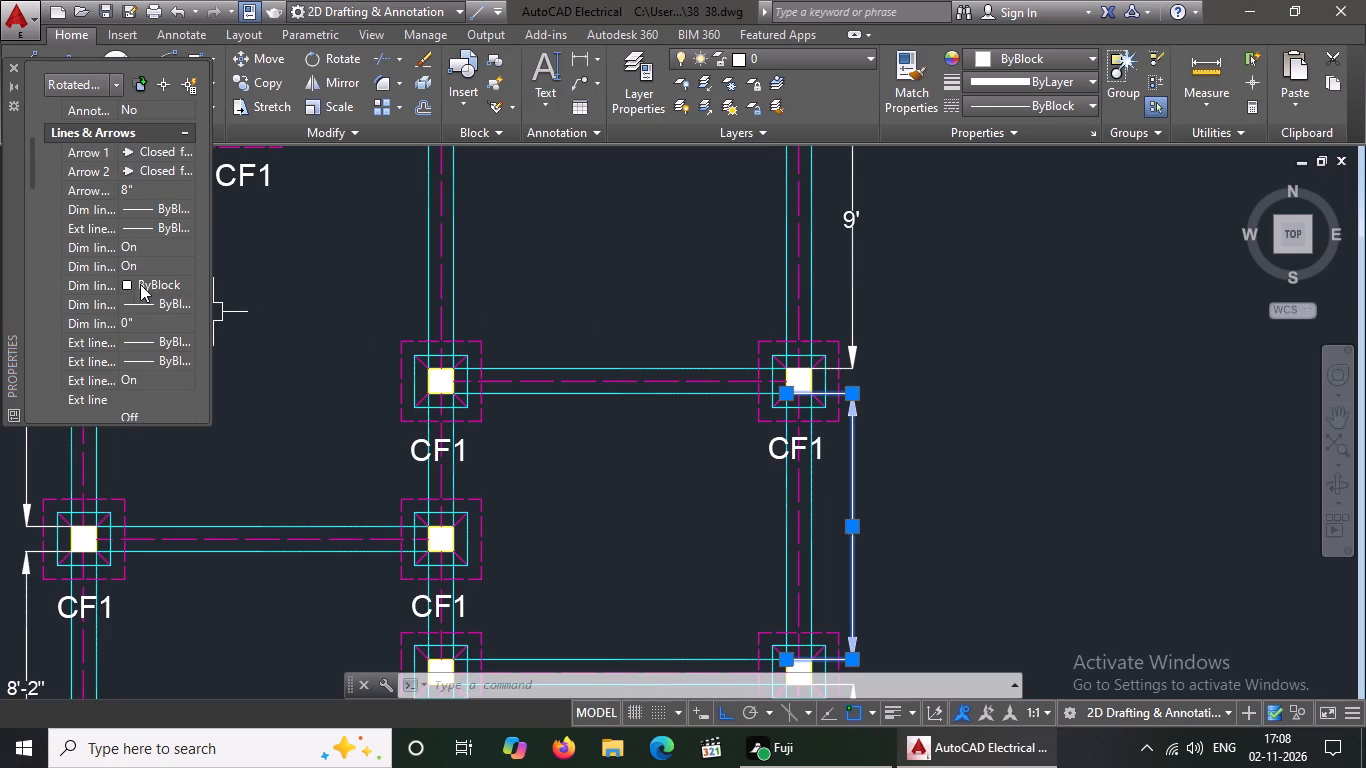
scroll(145, 263, down, 3)
click(137, 221)
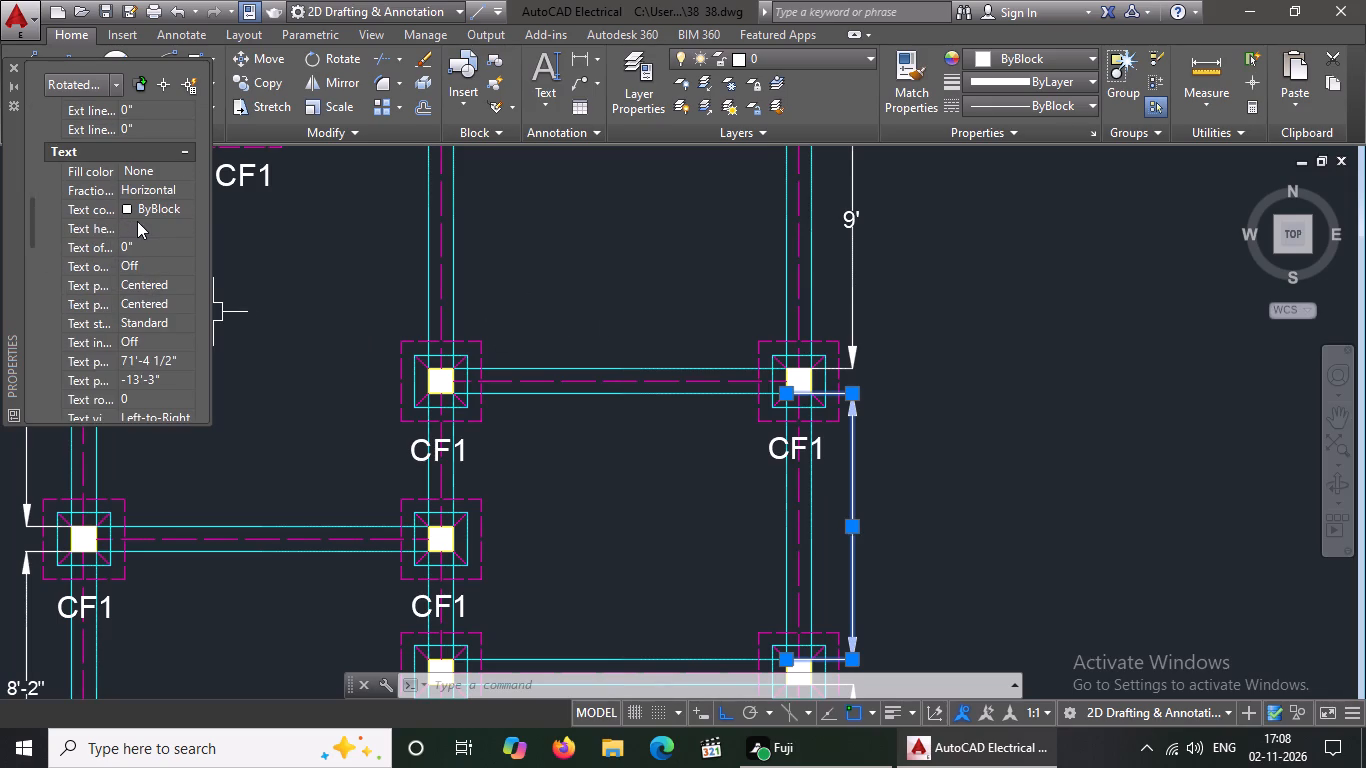
key(BackSpace)
key(BackSpace)
key(6)
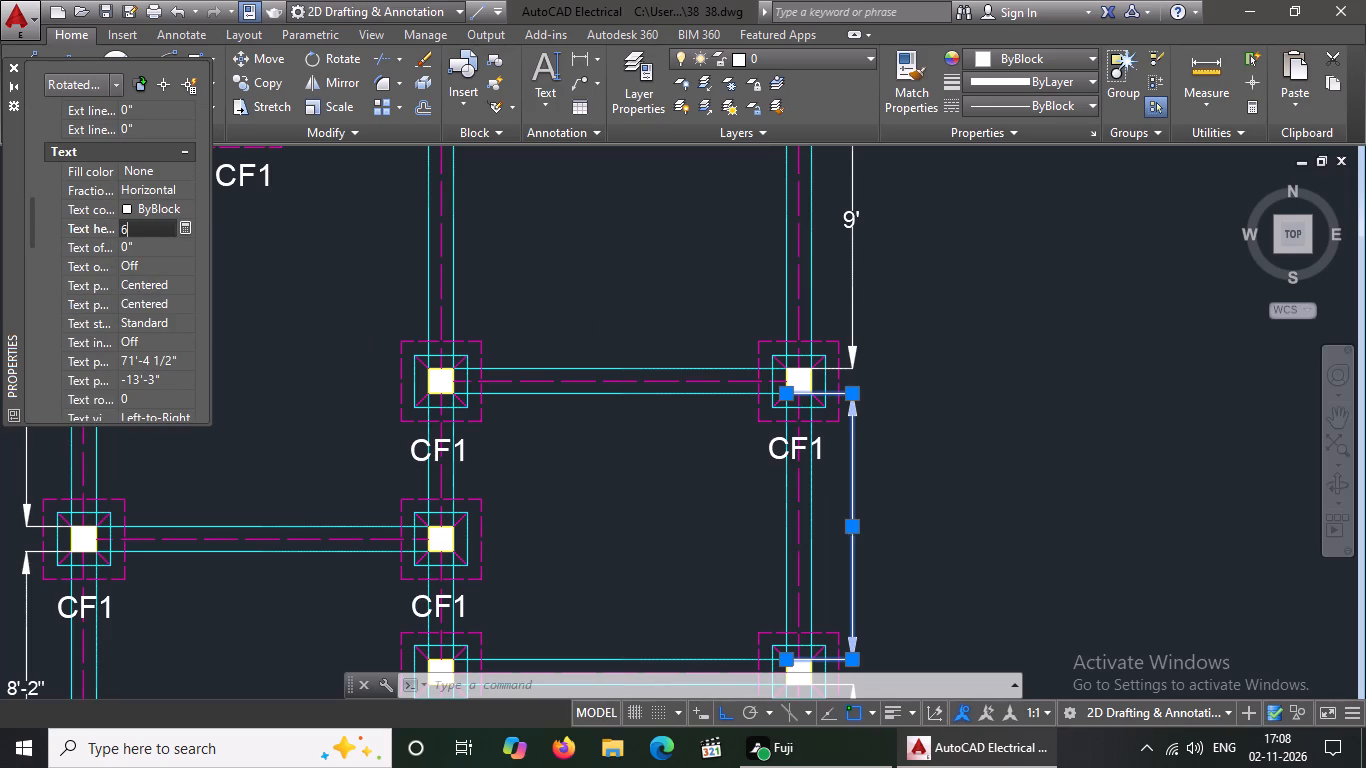
key(shift+quotedbl)
key(Return)
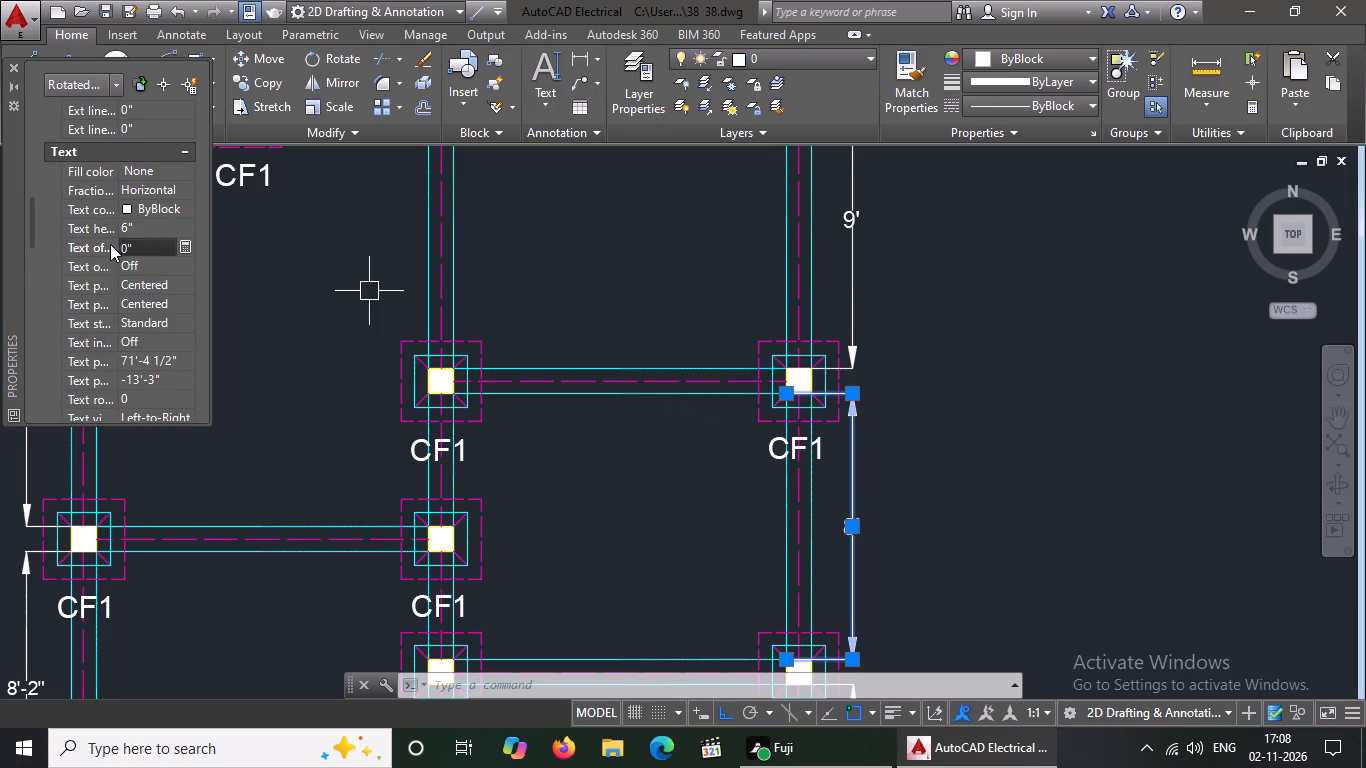
scroll(104, 240, down, 18)
key(Escape)
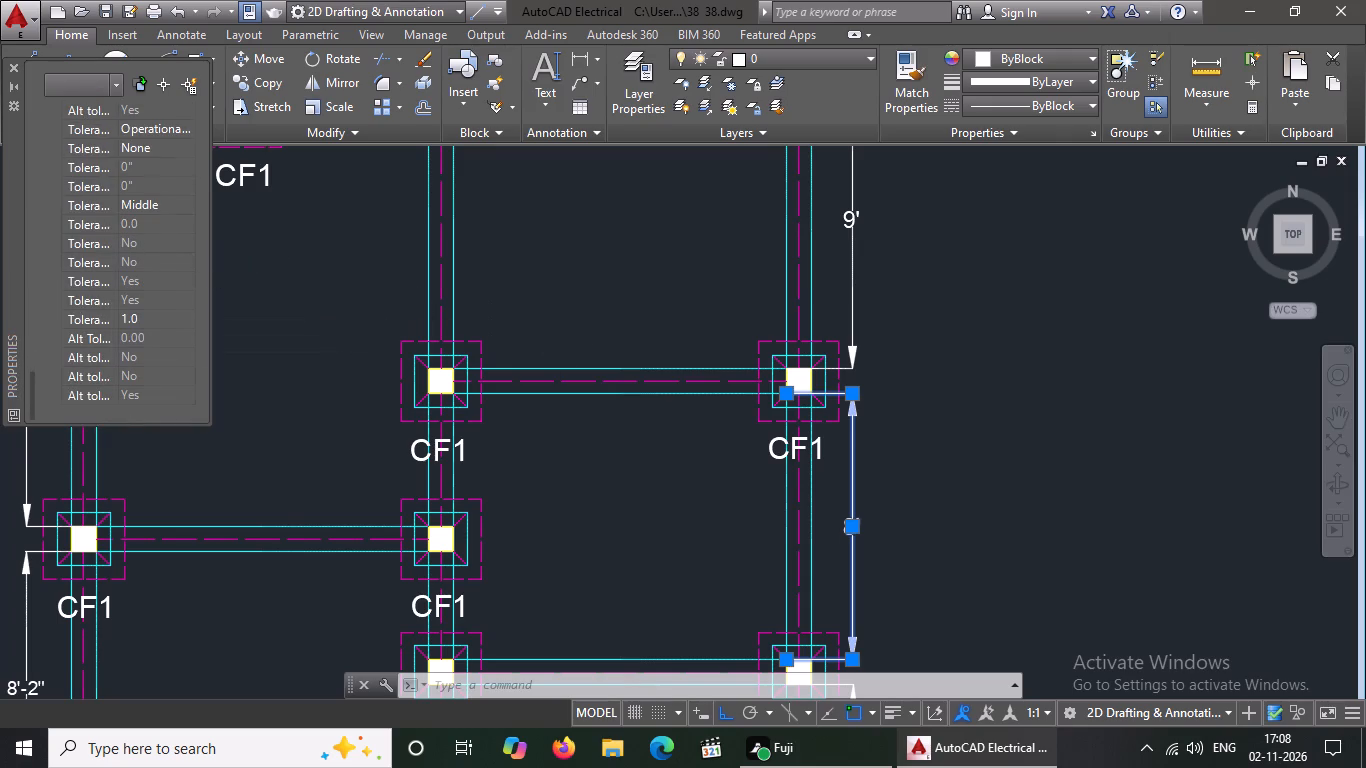
Set the text height to 6" for the 11'-9" vertical dimension at the lower right side of the foundation plan.
scroll(770, 374, down, 3)
scroll(784, 534, up, 2)
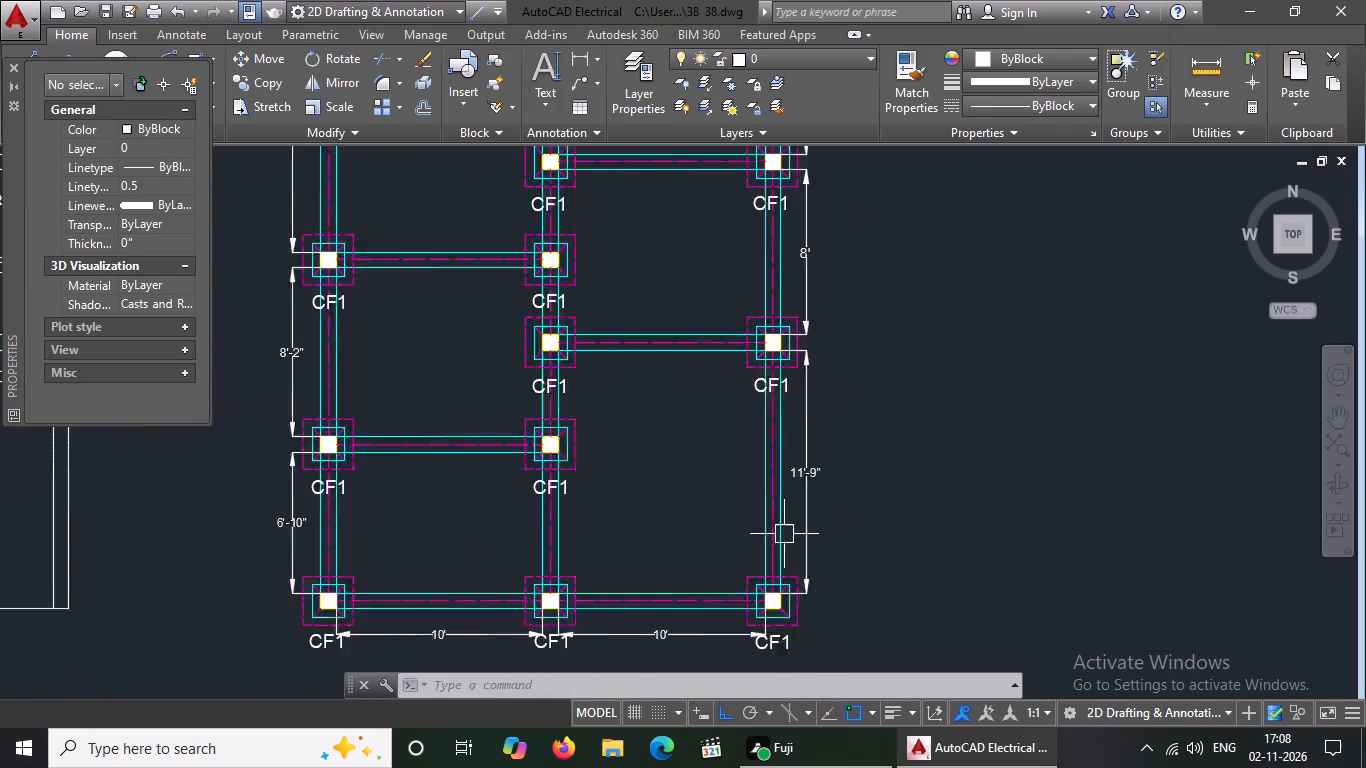
scroll(784, 534, up, 1)
click(819, 434)
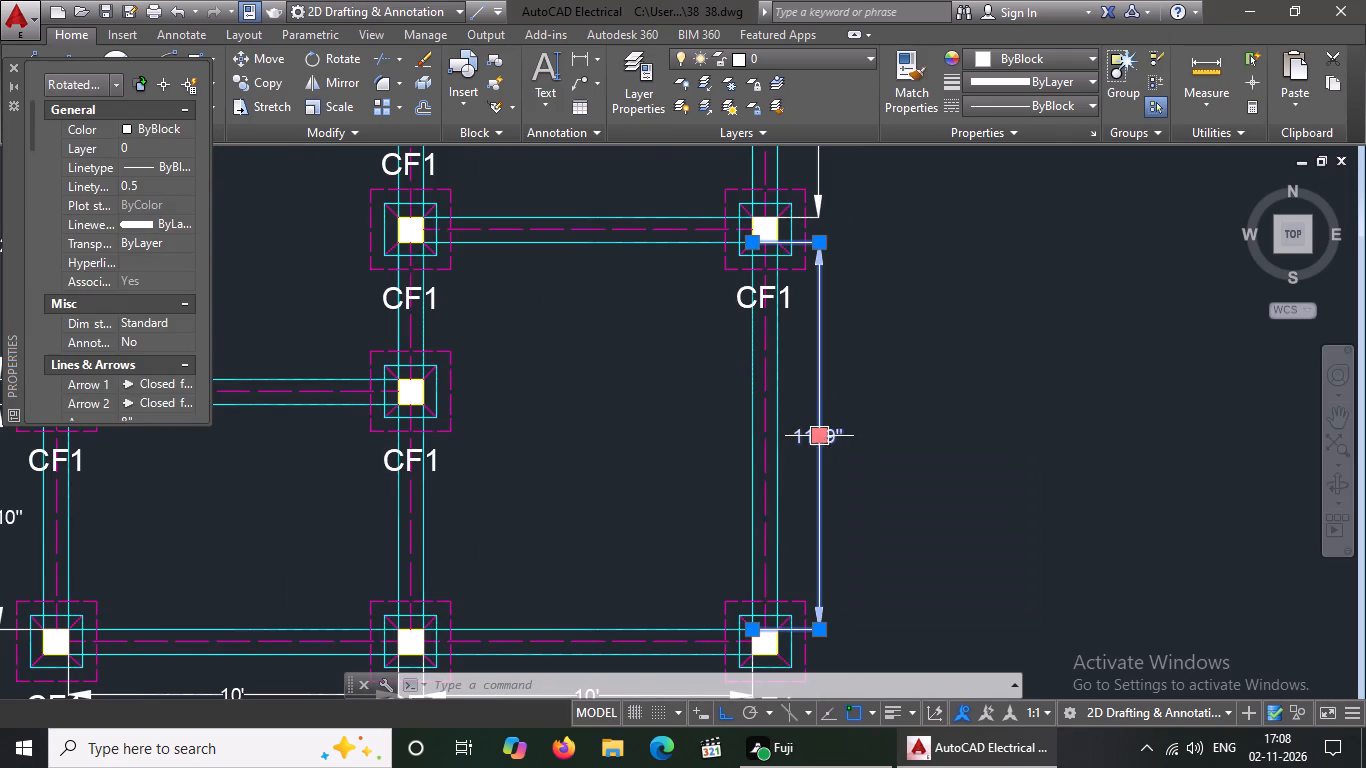
scroll(147, 326, down, 4)
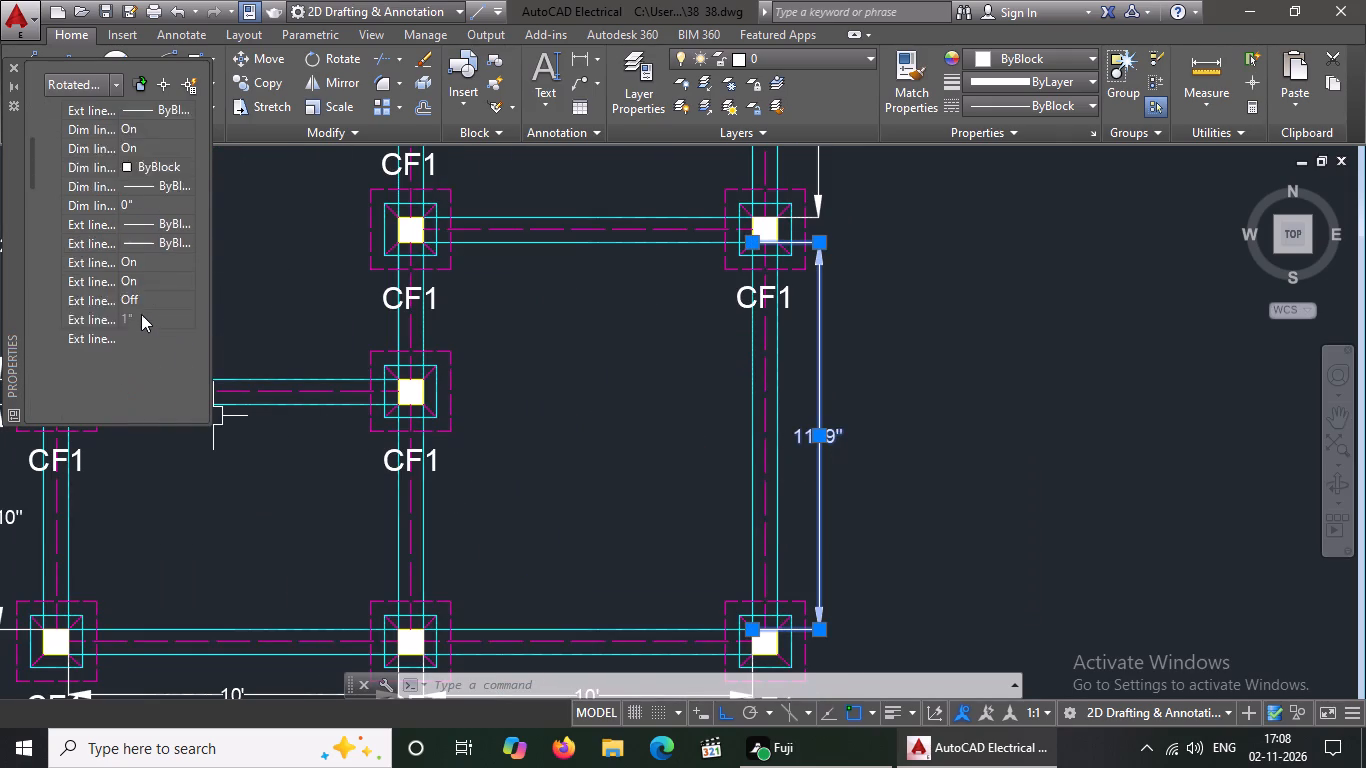
scroll(141, 314, down, 1)
click(148, 225)
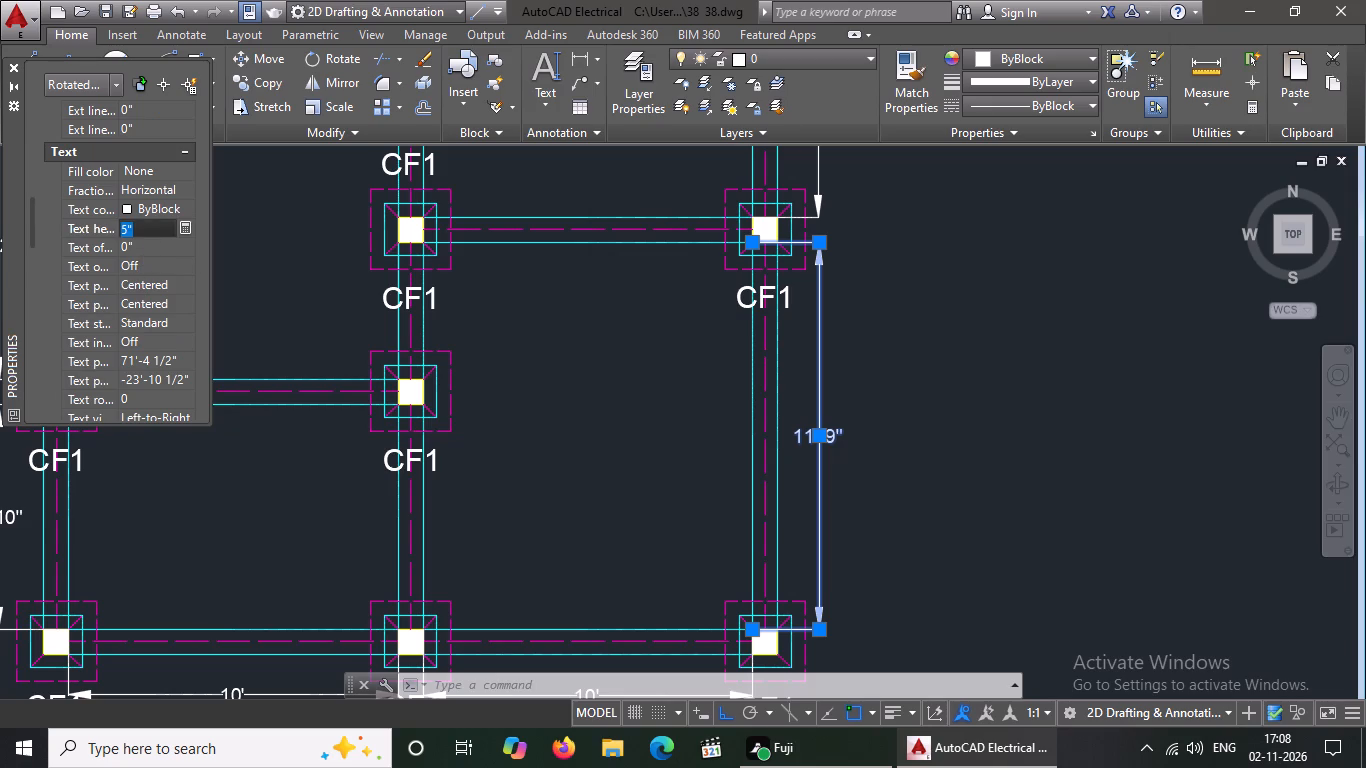
key(BackSpace)
key(BackSpace)
key(6)
key(shift+quotedbl)
key(Return)
scroll(148, 225, down, 10)
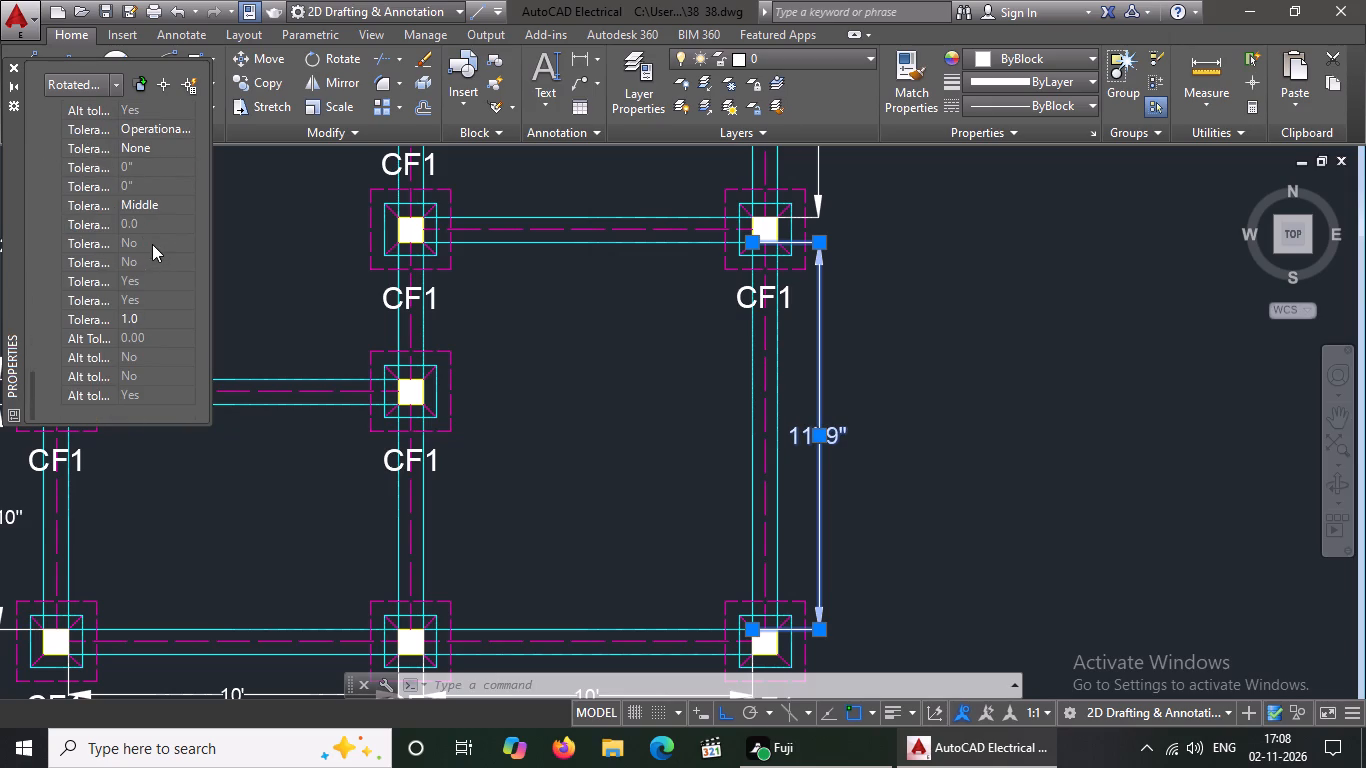
scroll(152, 244, down, 8)
key(Escape)
Set the text height to 6" for the right-hand 10' horizontal dimension along the foundation plan's bottom edge.
scroll(627, 348, down, 1)
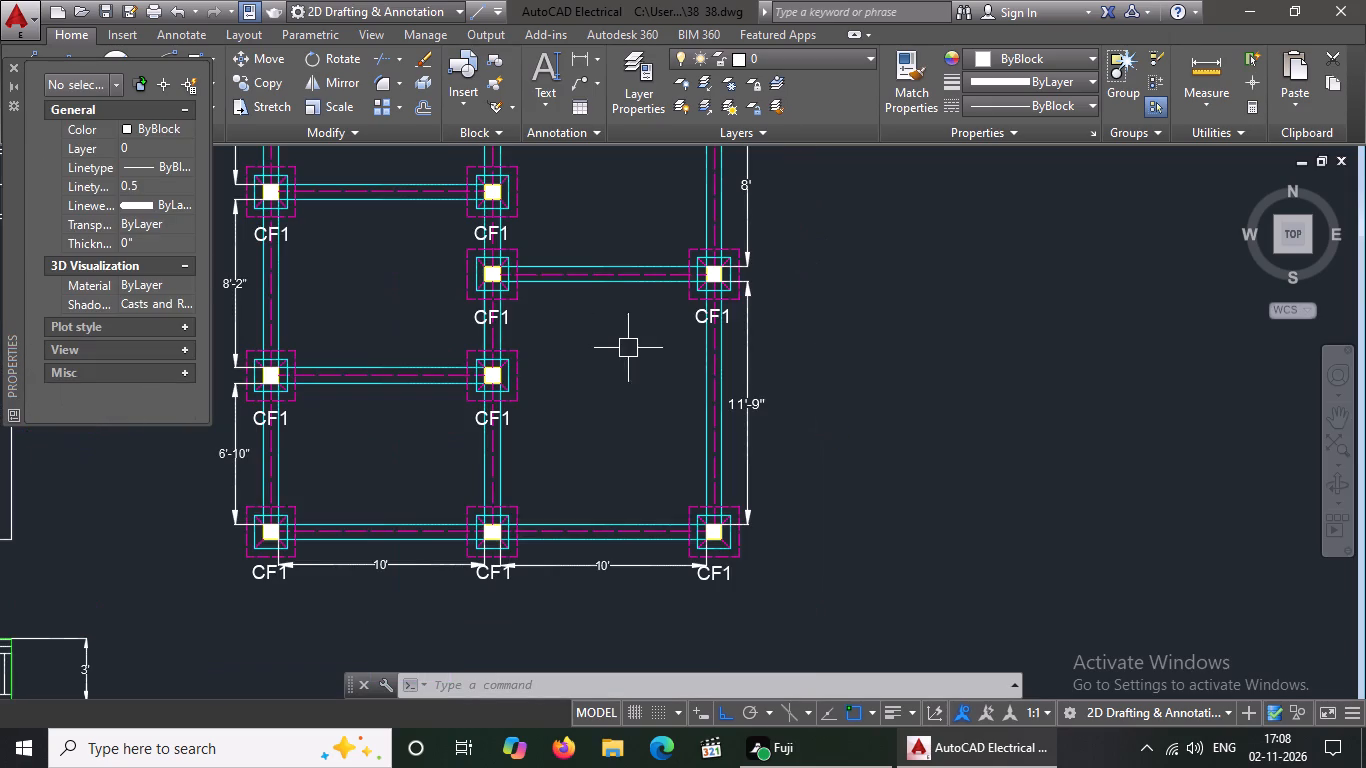
click(601, 560)
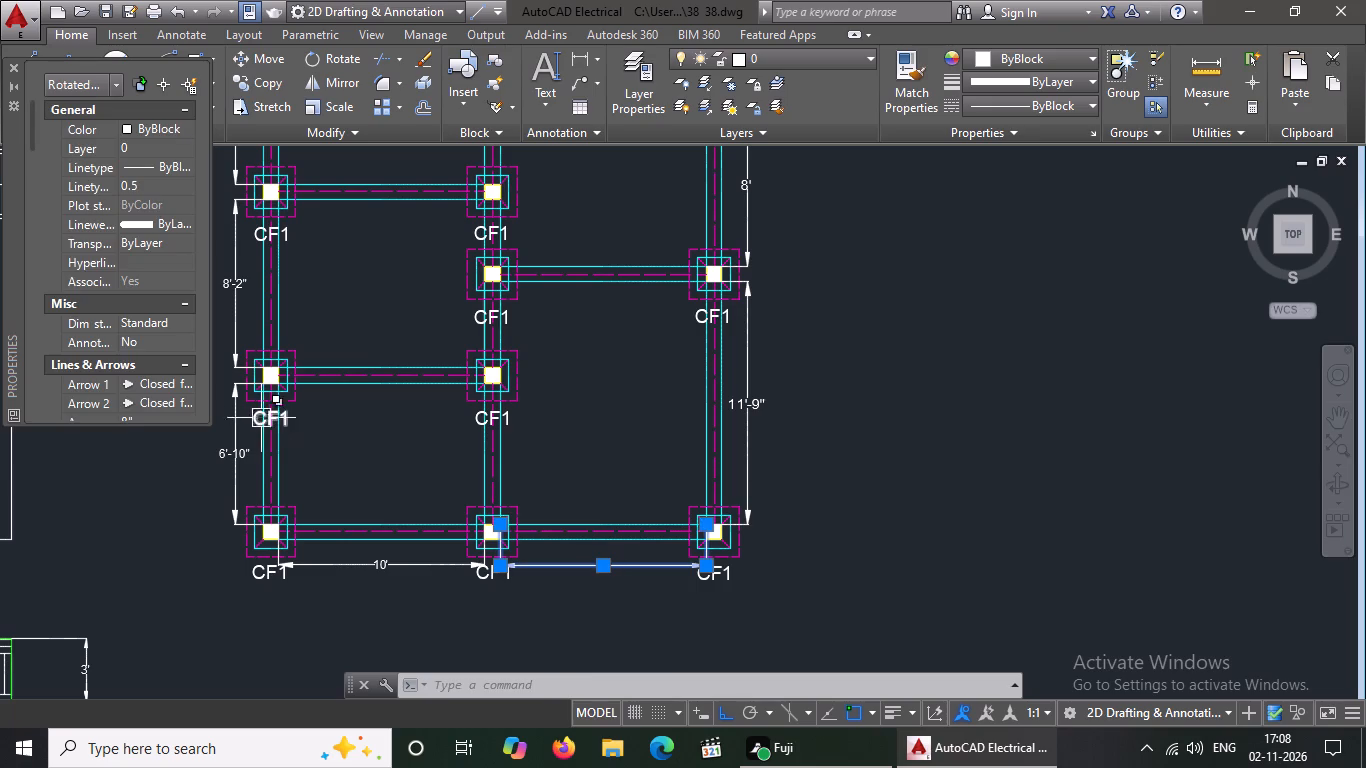
scroll(132, 329, down, 5)
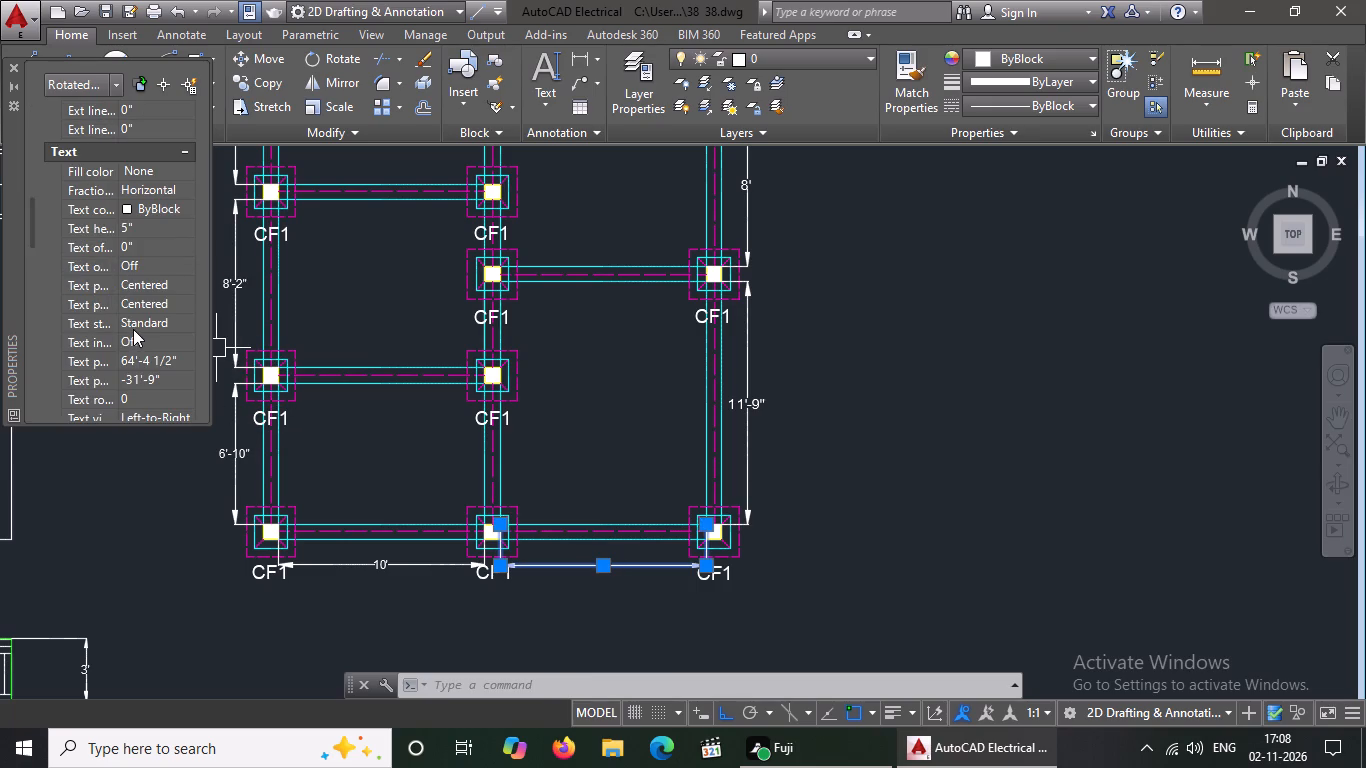
click(150, 219)
key(BackSpace)
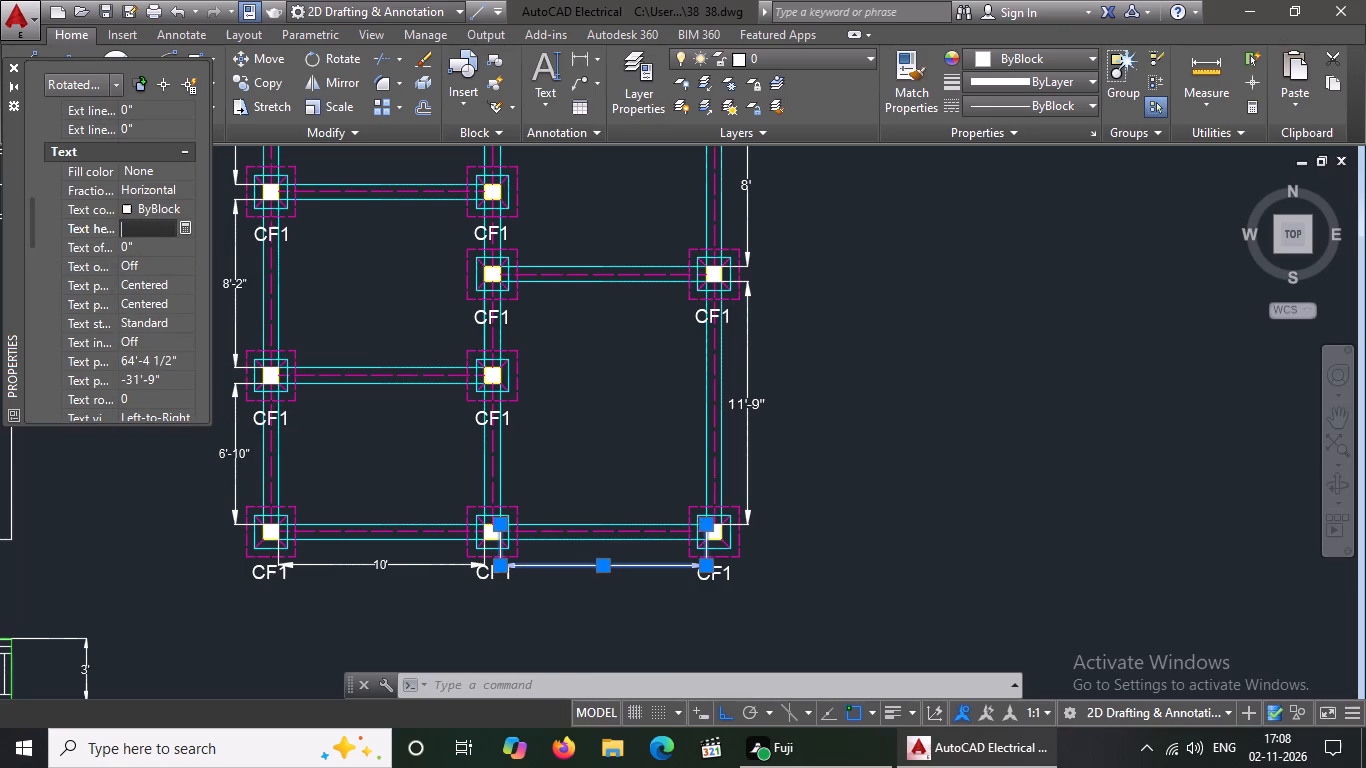
key(BackSpace)
key(6)
key(shift+quotedbl)
key(Return)
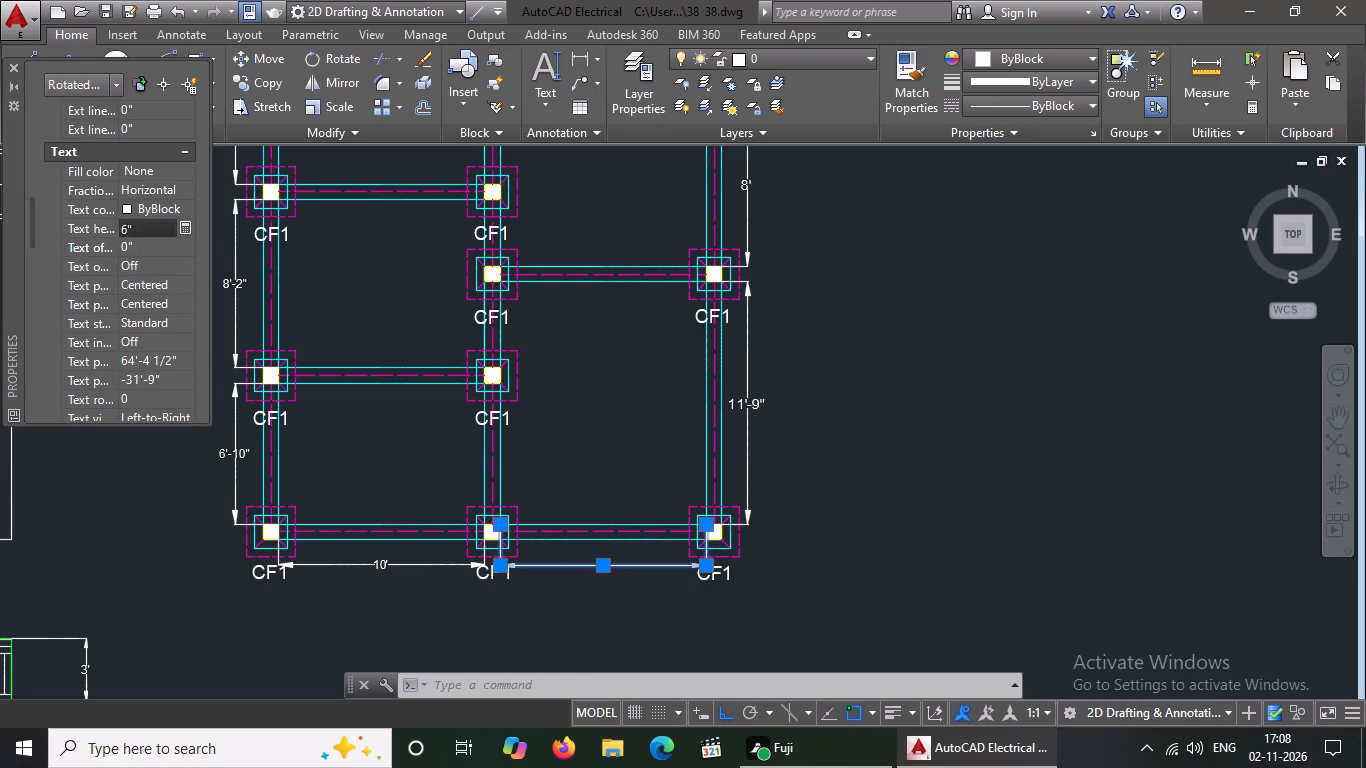
key(Escape)
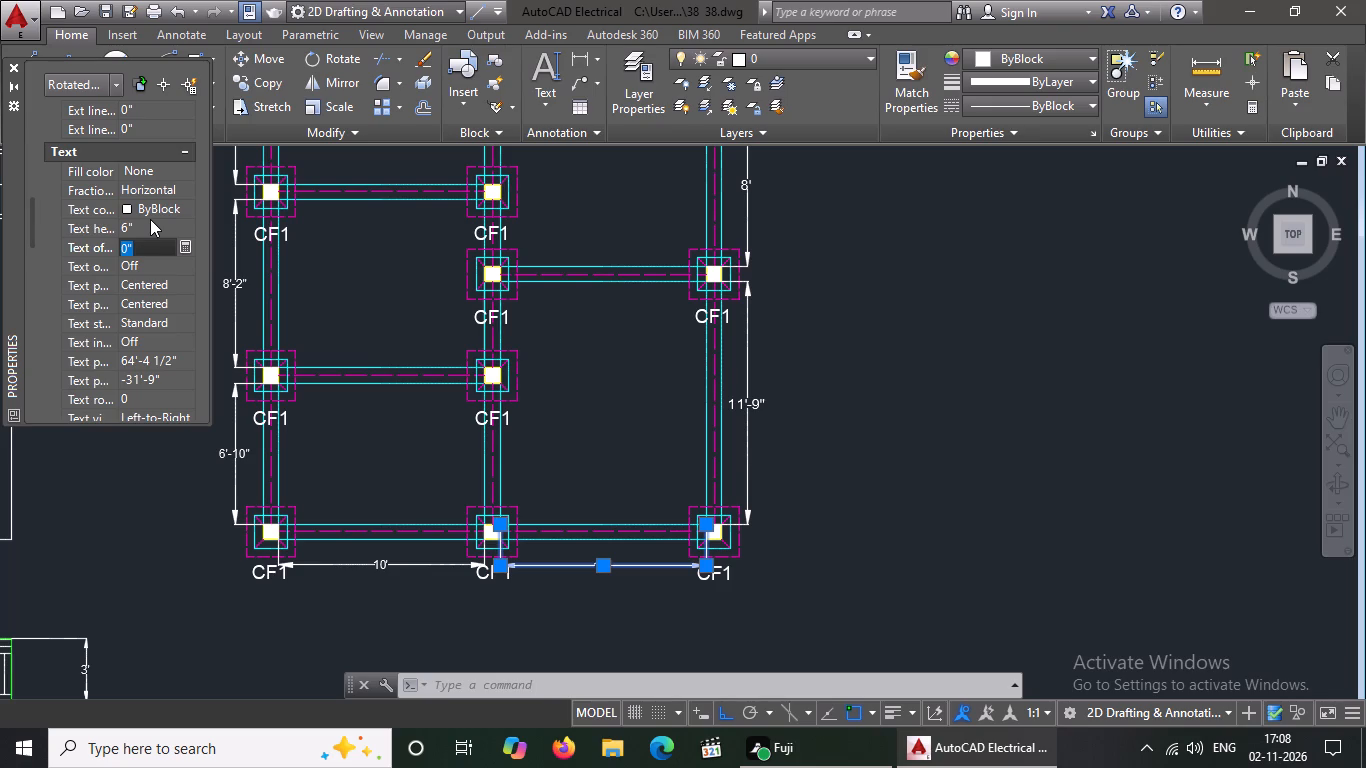
key(Escape)
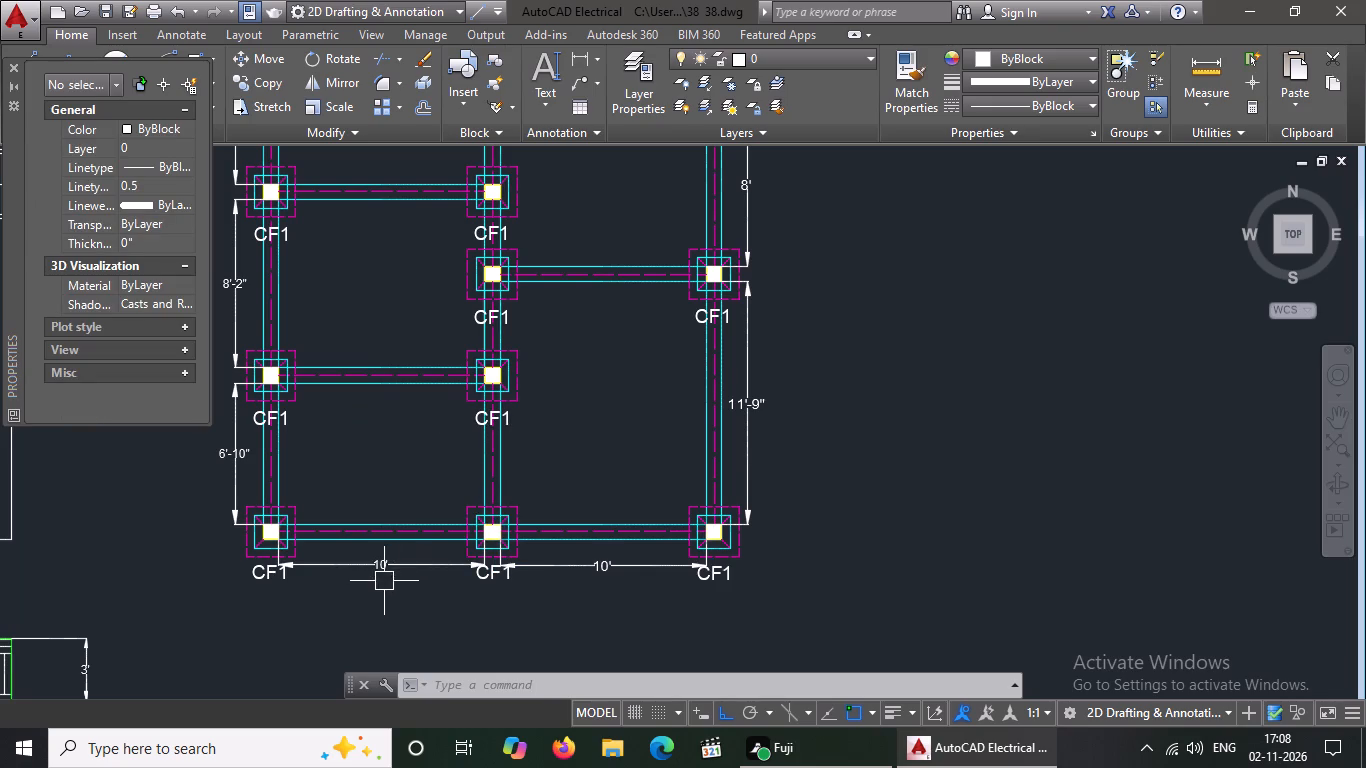
Check the text height property of the right-hand 10' horizontal dimension along the foundation plan's bottom edge.
click(639, 571)
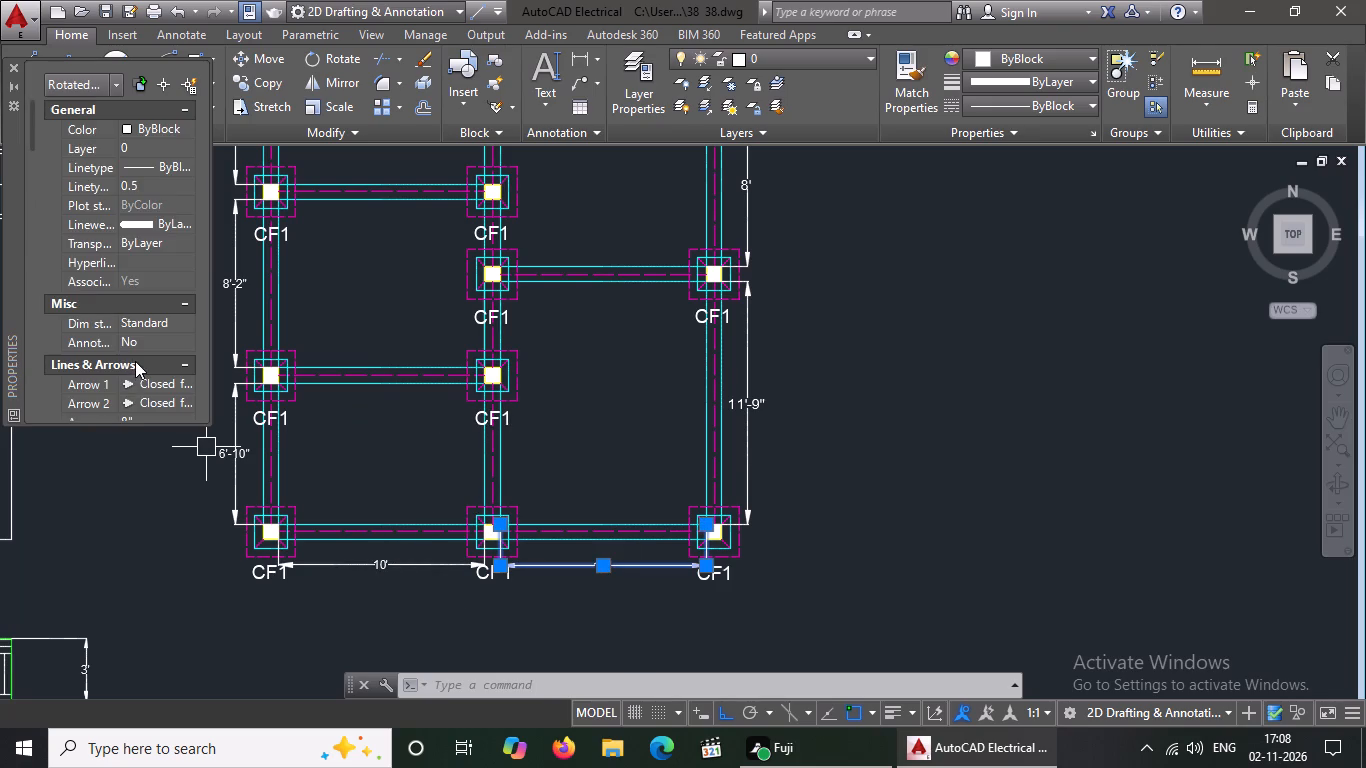
scroll(136, 360, down, 6)
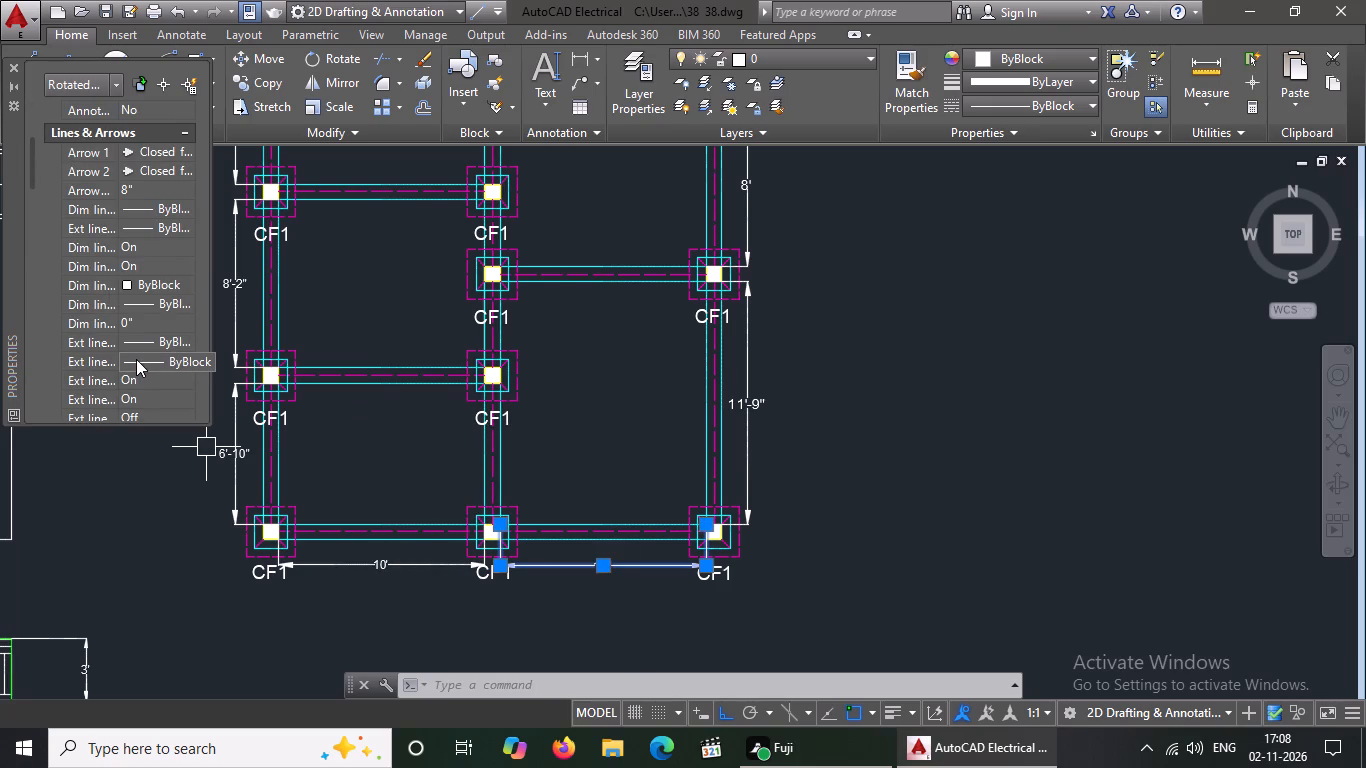
scroll(127, 317, down, 3)
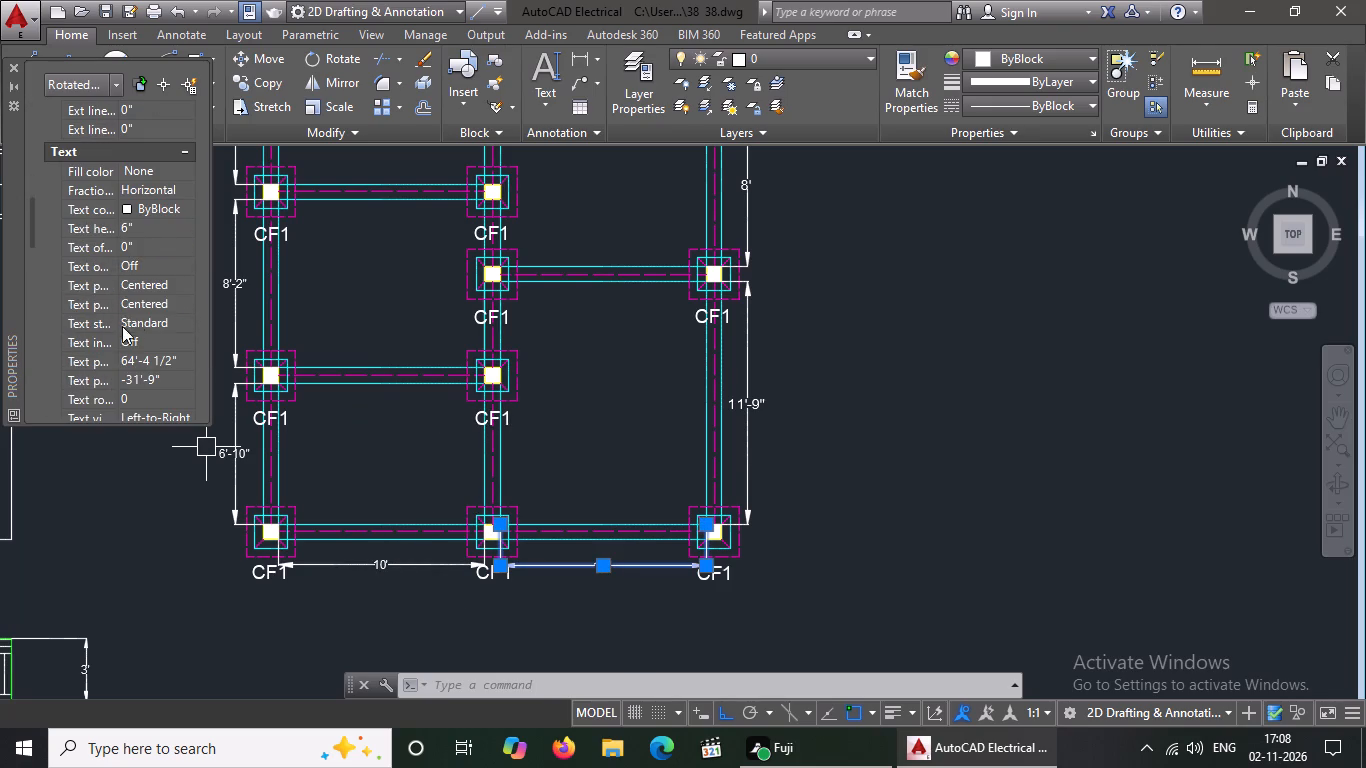
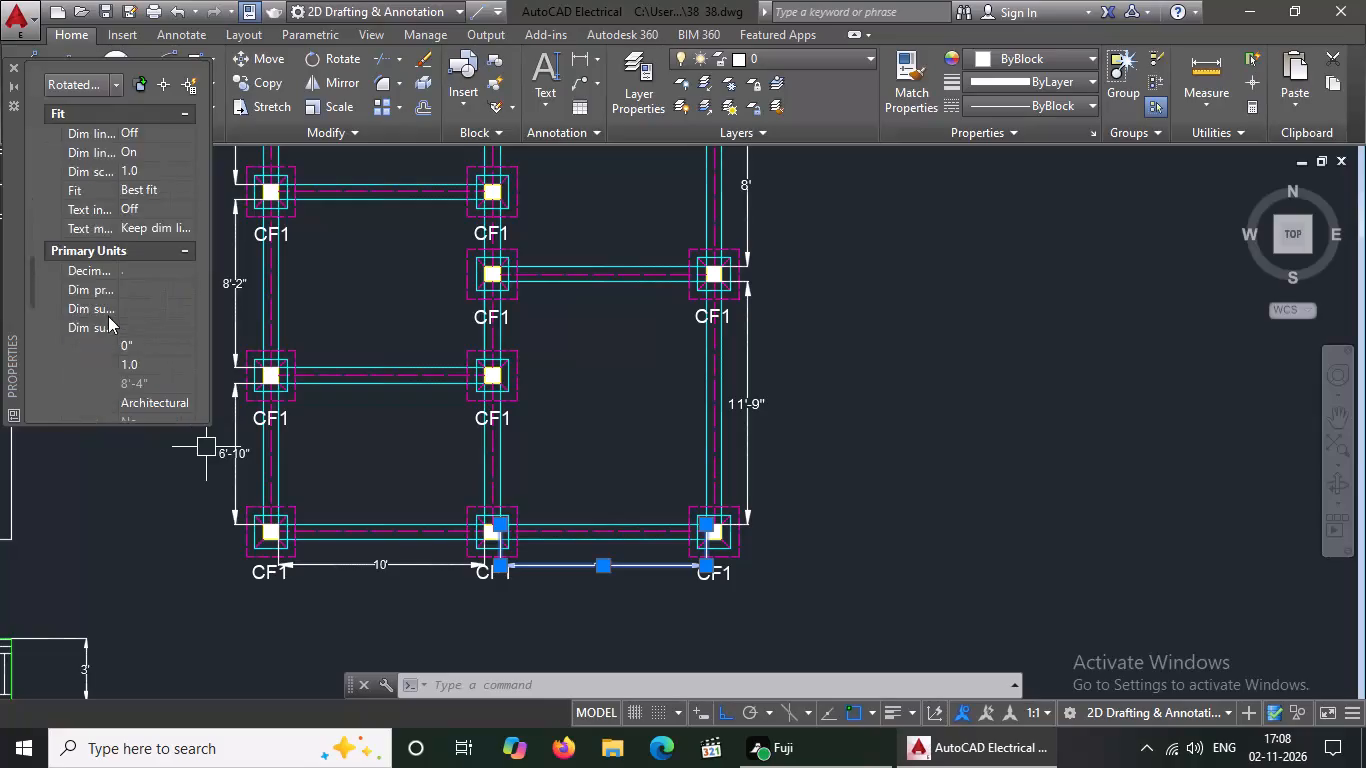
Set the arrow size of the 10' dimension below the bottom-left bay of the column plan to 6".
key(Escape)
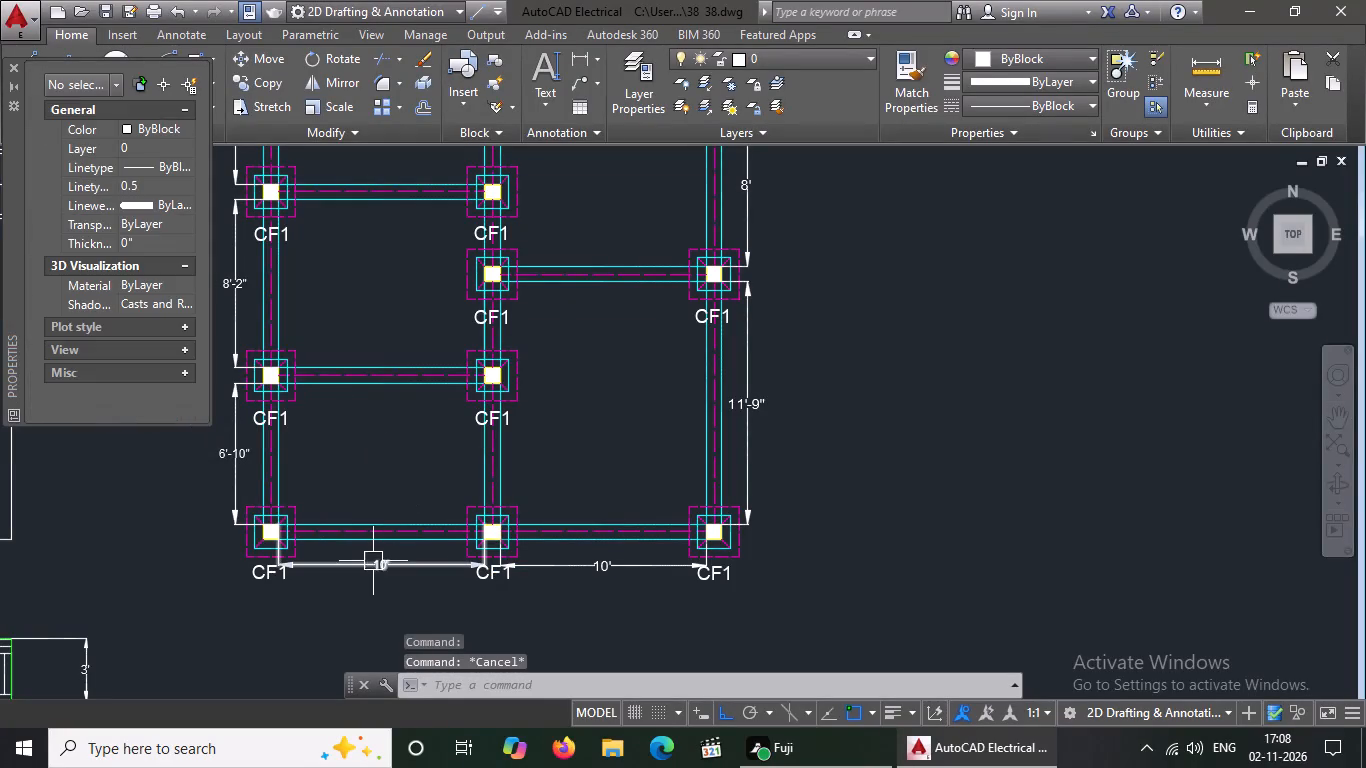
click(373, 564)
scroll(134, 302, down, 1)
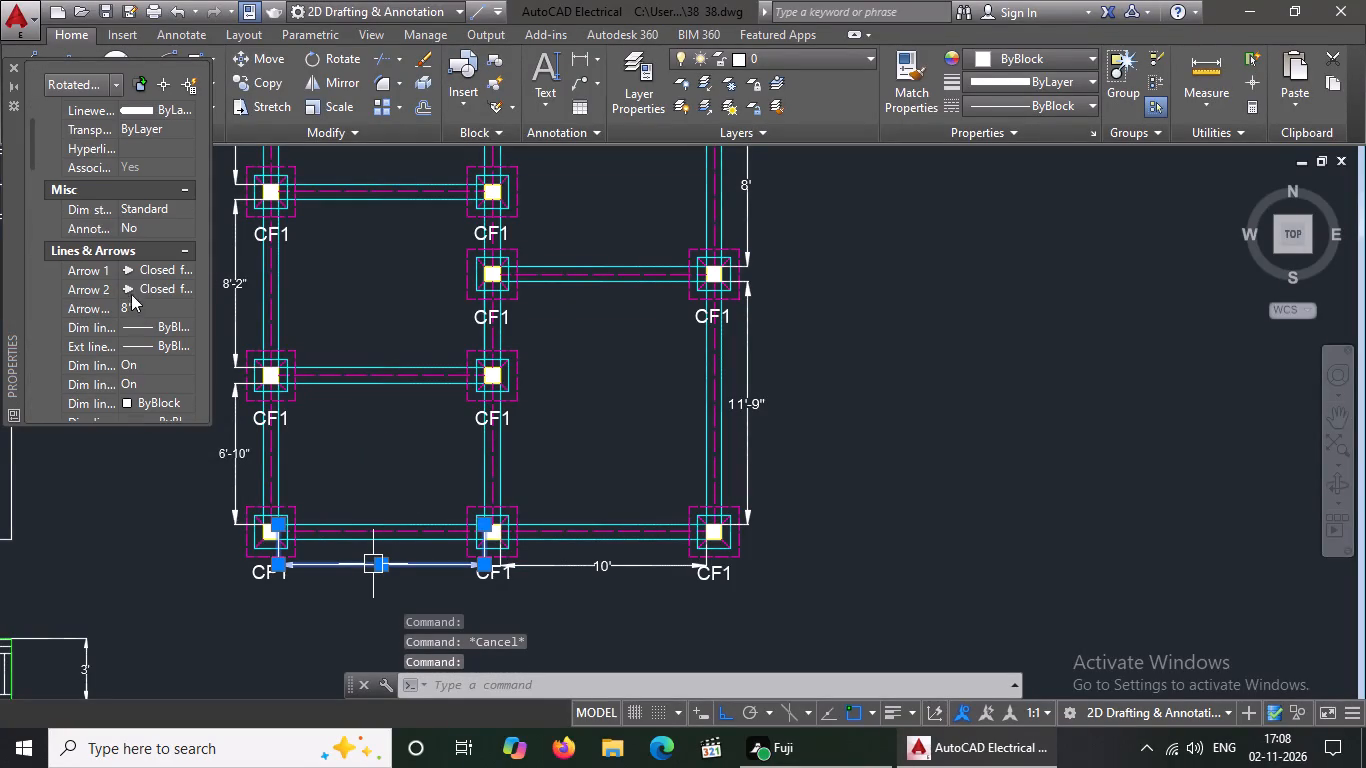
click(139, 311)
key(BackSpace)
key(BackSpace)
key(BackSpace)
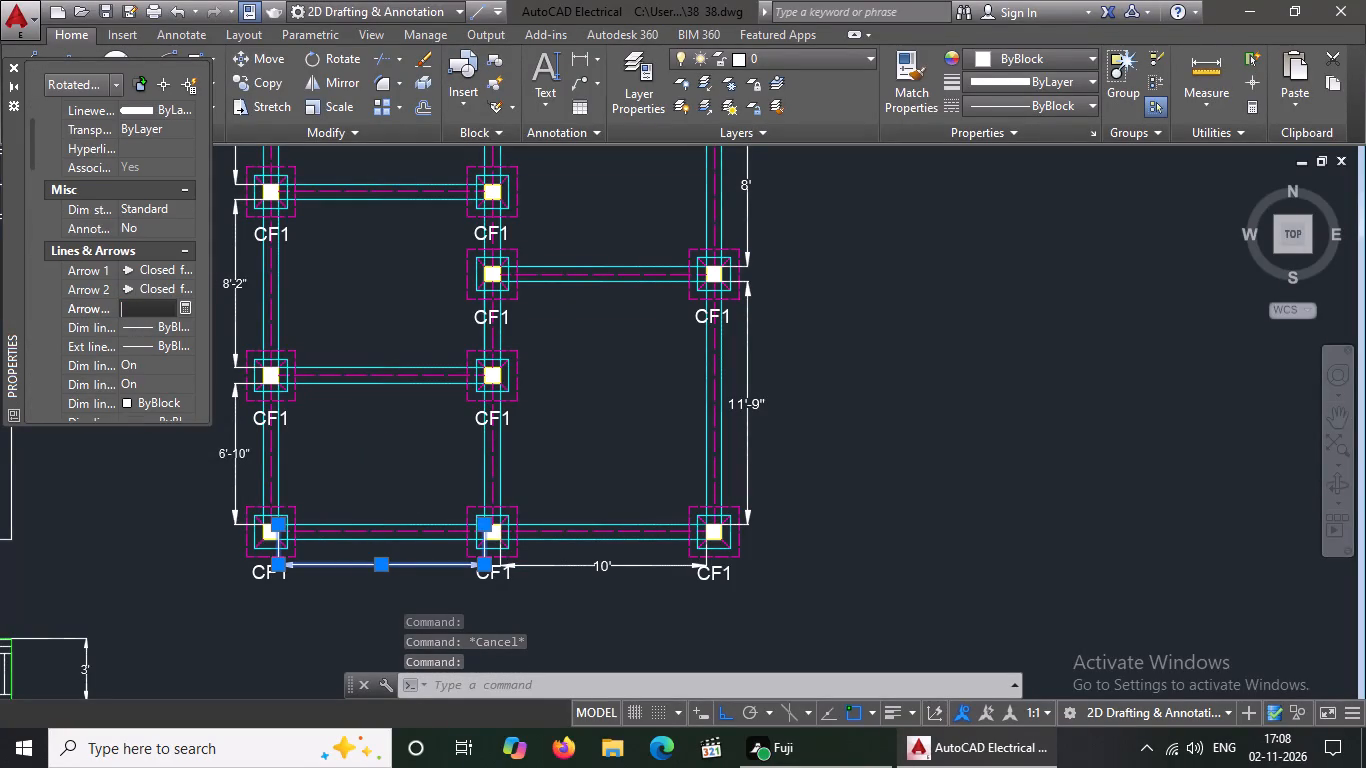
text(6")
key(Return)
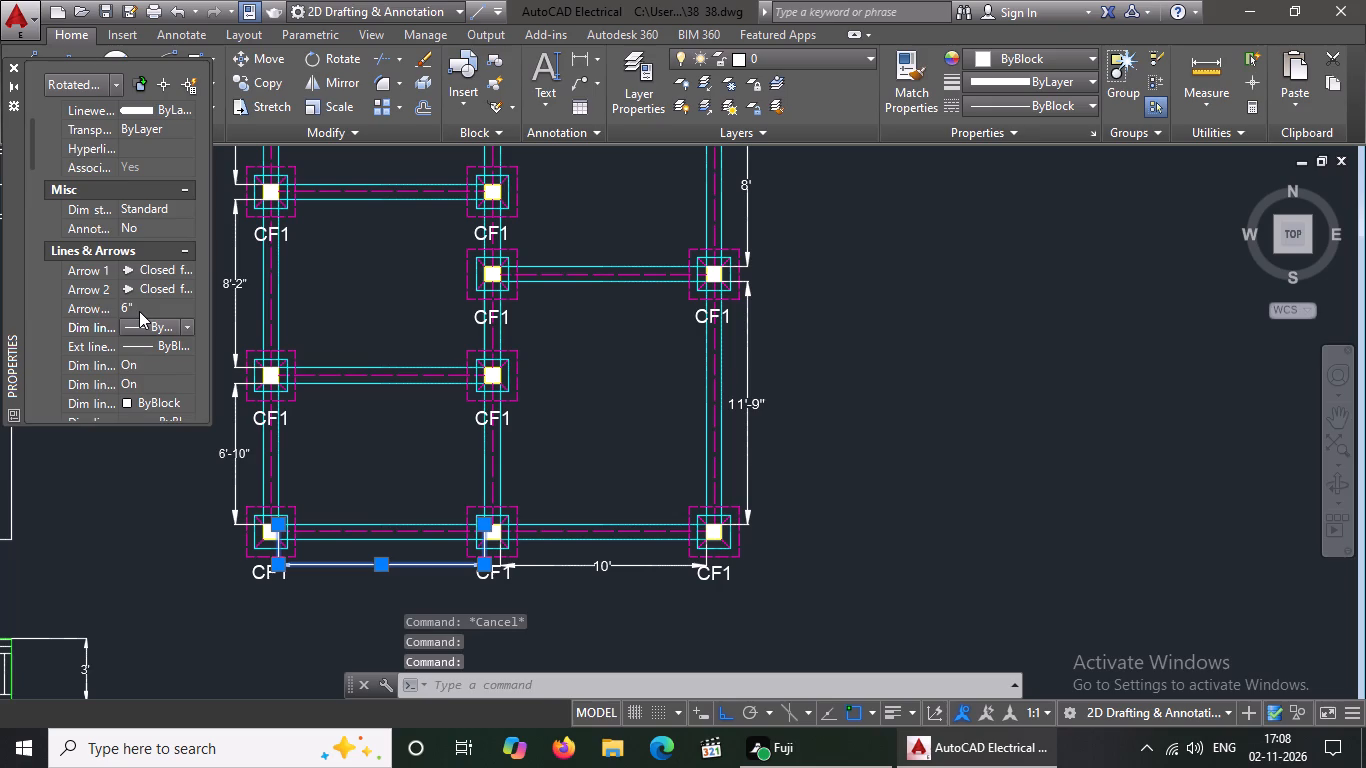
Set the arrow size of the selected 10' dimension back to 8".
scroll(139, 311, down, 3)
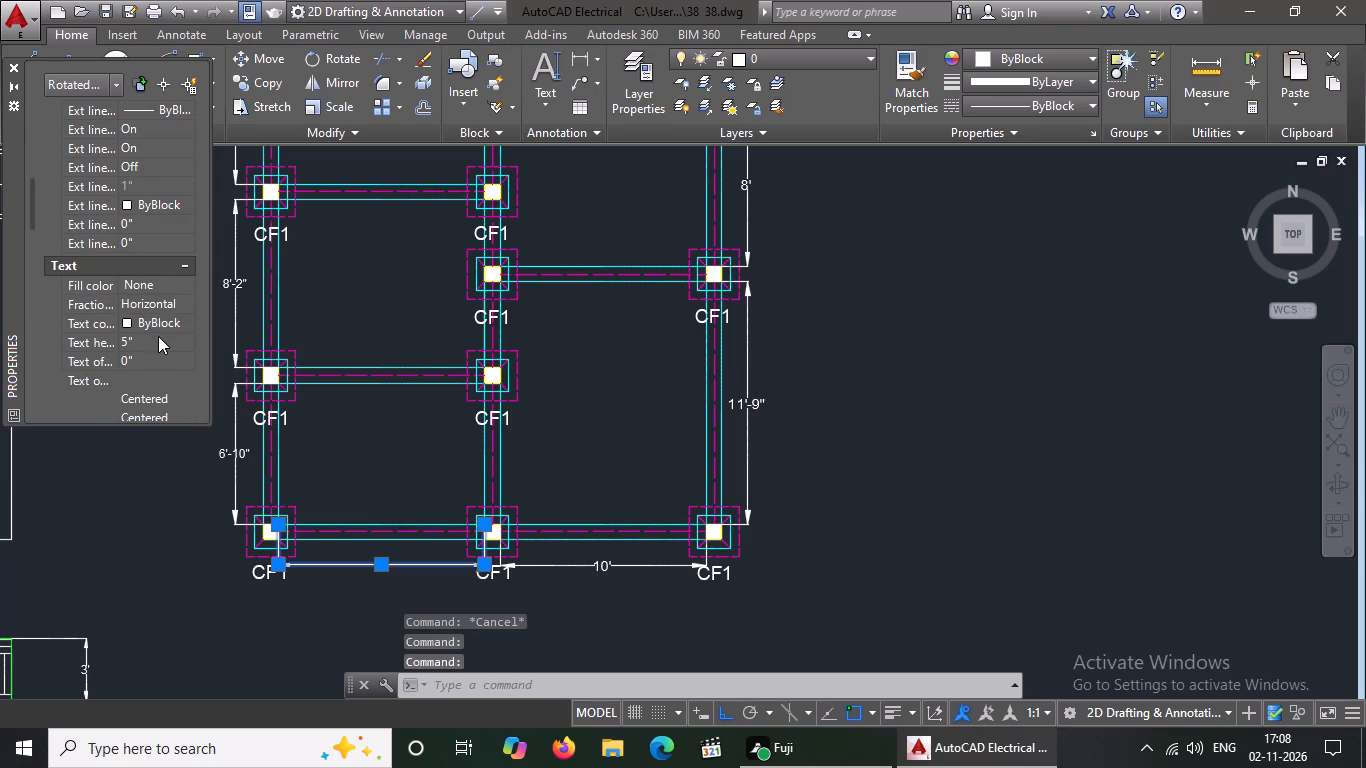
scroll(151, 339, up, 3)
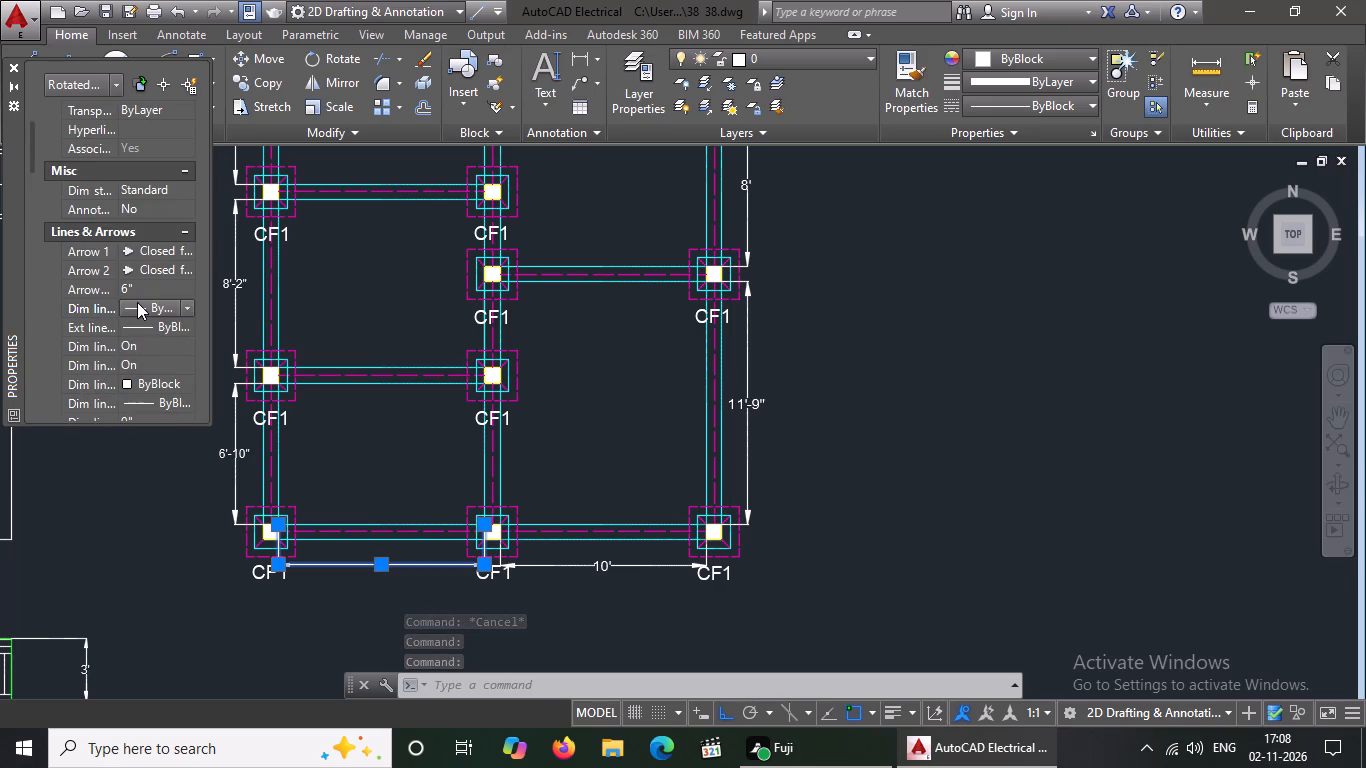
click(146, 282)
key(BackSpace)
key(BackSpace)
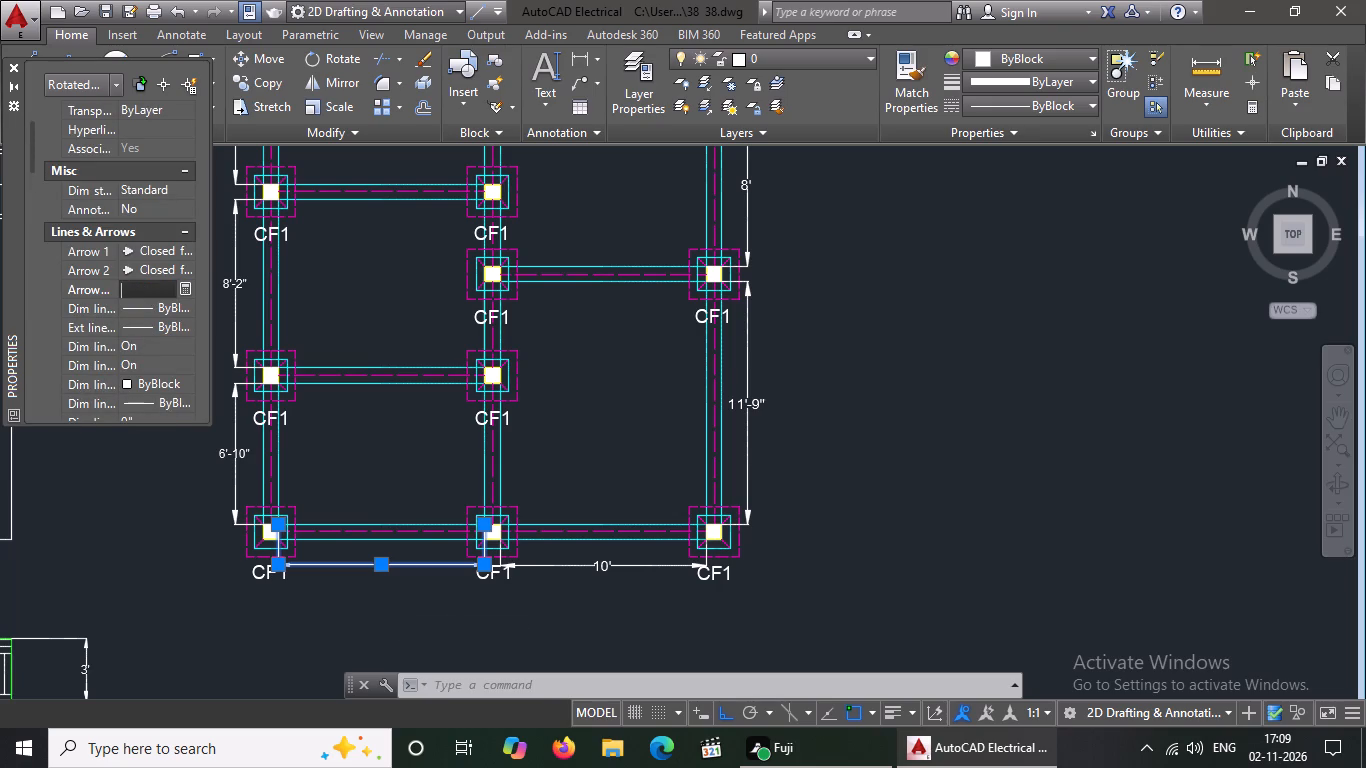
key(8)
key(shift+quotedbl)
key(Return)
Set the text height of the selected bottom-left 10' dimension to 6" and deselect it.
scroll(146, 282, down, 5)
scroll(158, 366, down, 2)
scroll(90, 265, up, 2)
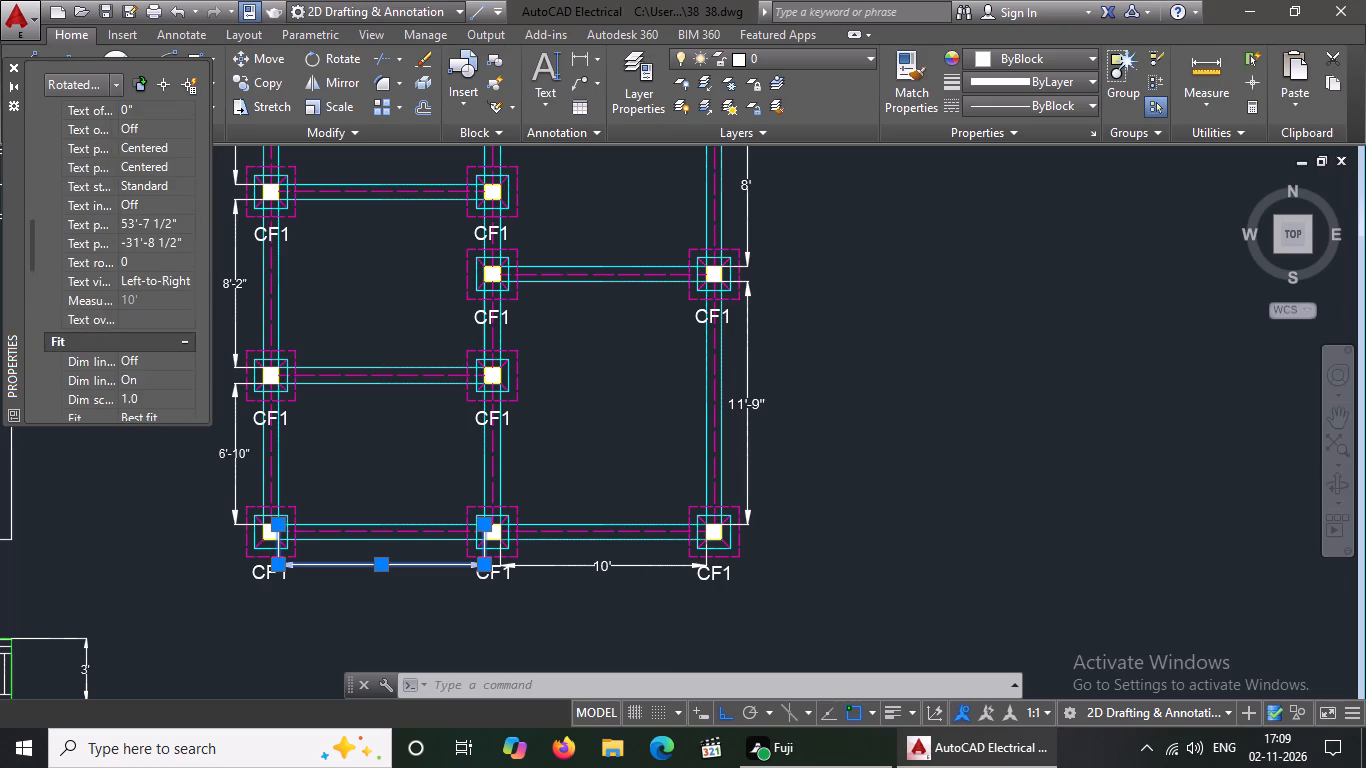
scroll(144, 172, up, 1)
click(139, 210)
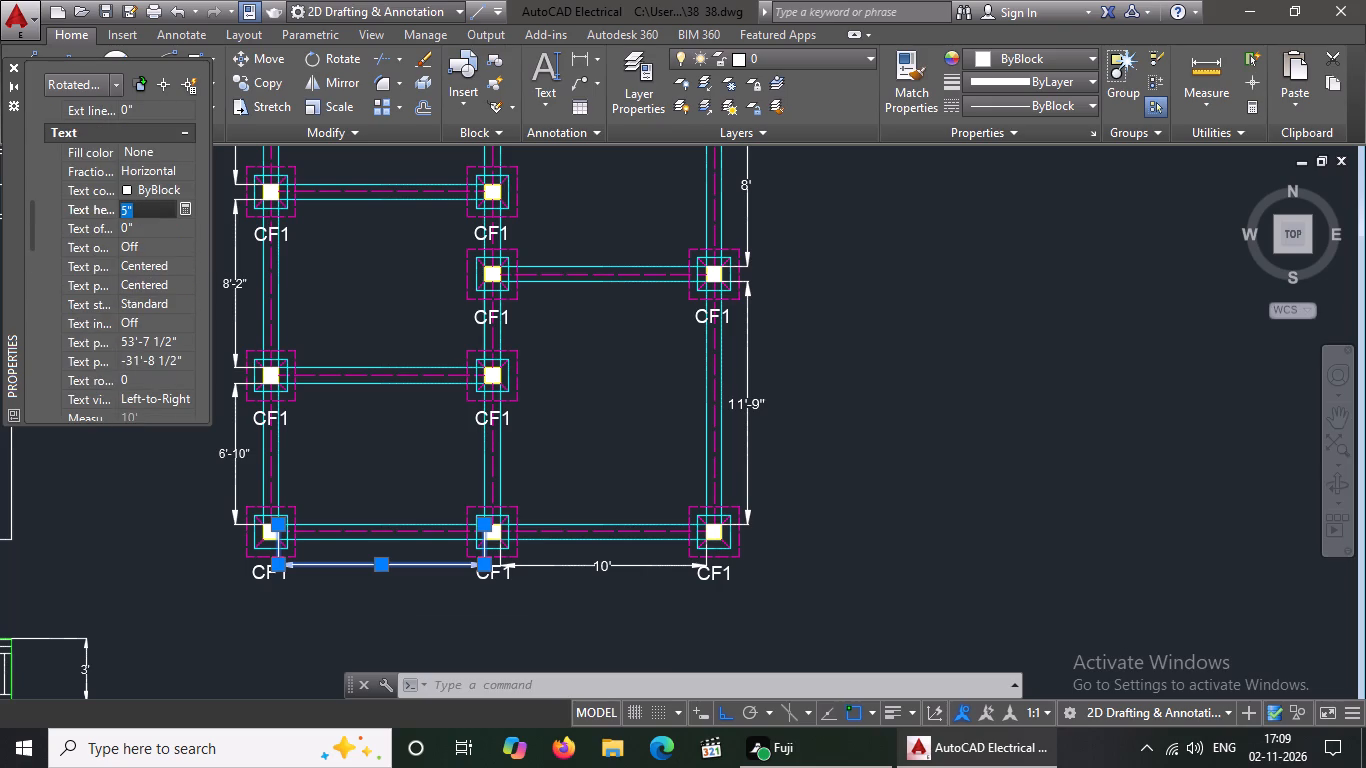
key(BackSpace)
key(BackSpace)
key(6)
key(shift+quotedbl)
key(Return)
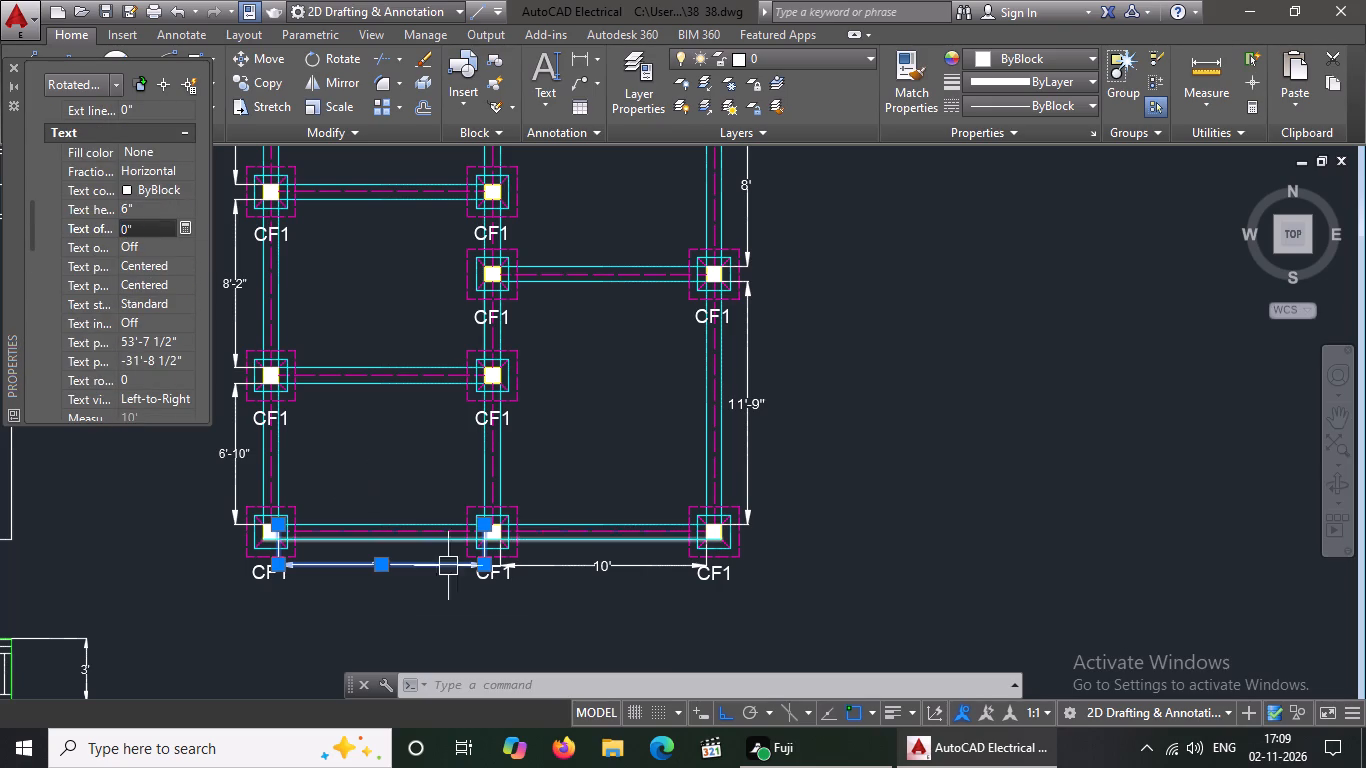
key(Escape)
Set the text height of the vertical 6'-10" dimension beside the plan's lower-left bay to 6" and deselect it.
scroll(384, 570, down, 1)
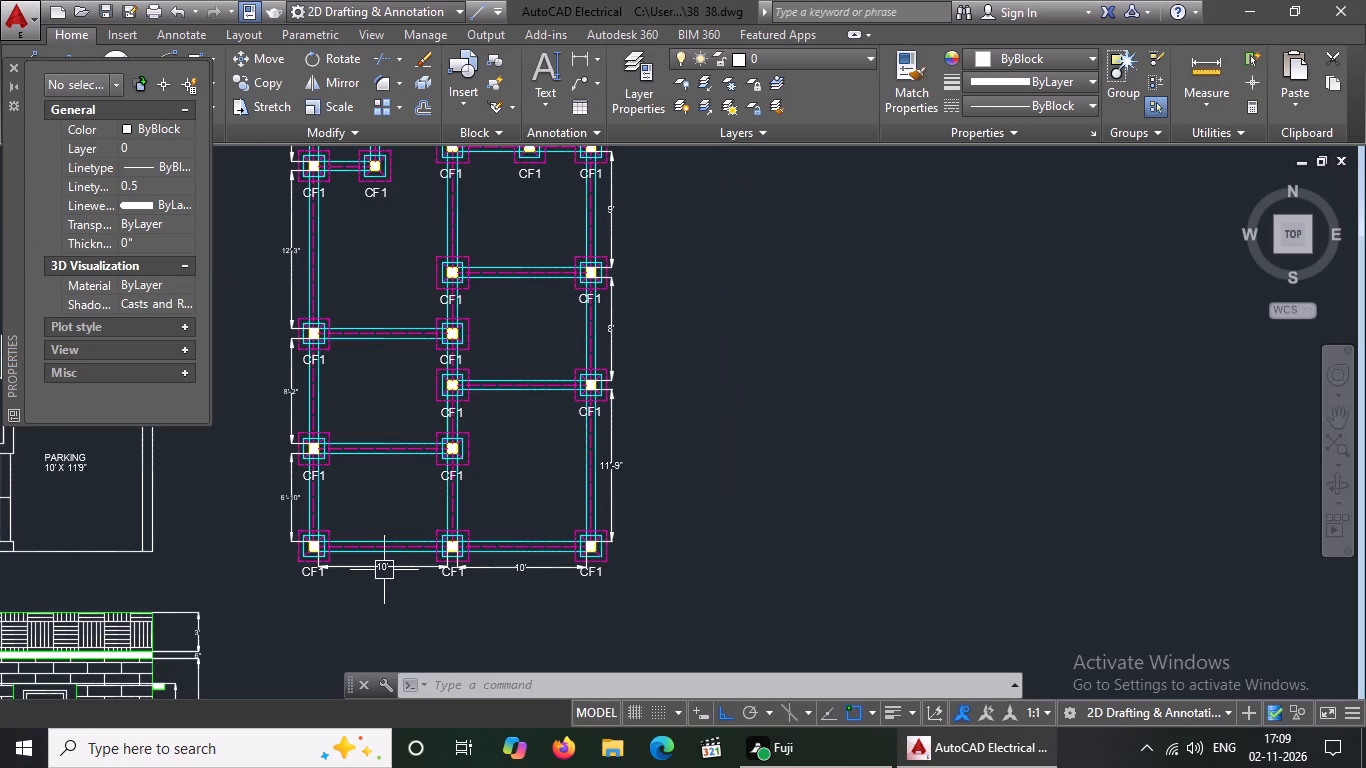
scroll(281, 507, up, 1)
click(293, 494)
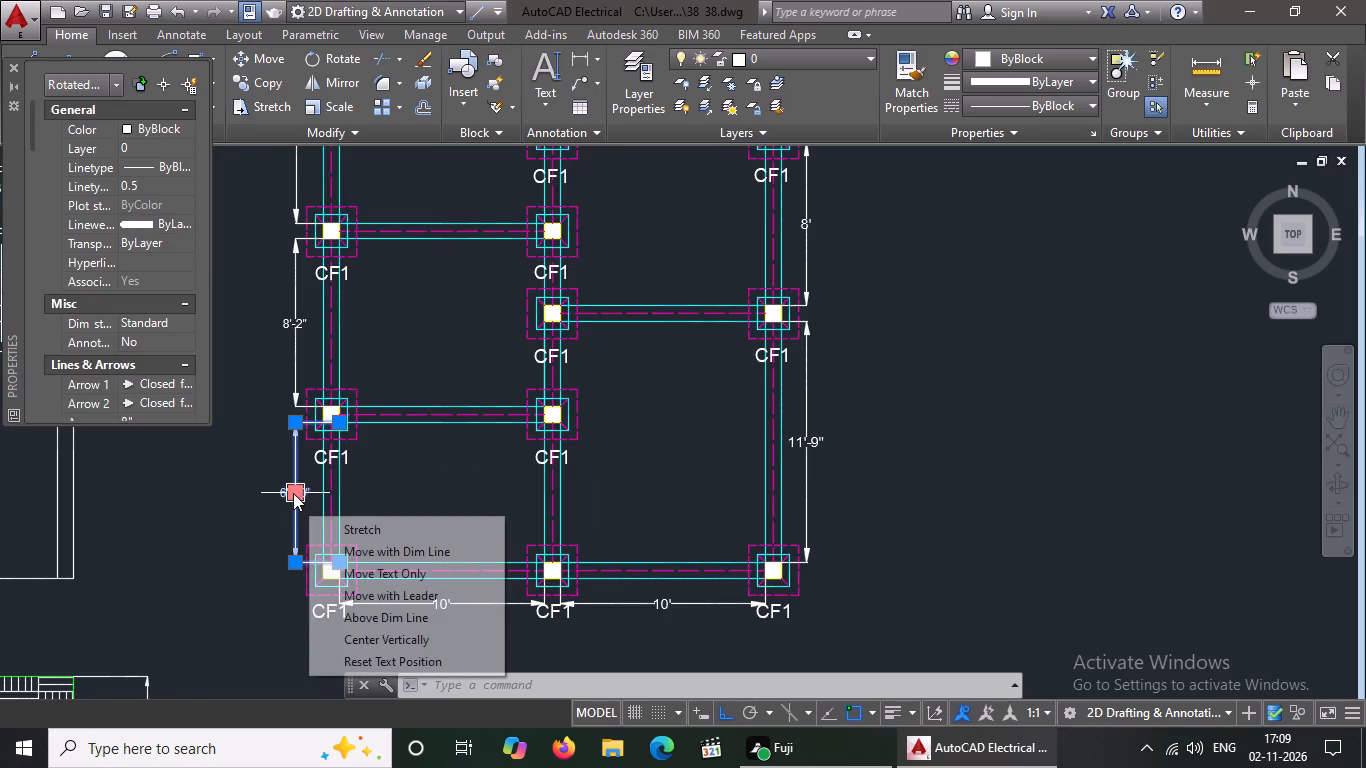
scroll(293, 493, up, 1)
scroll(122, 368, down, 2)
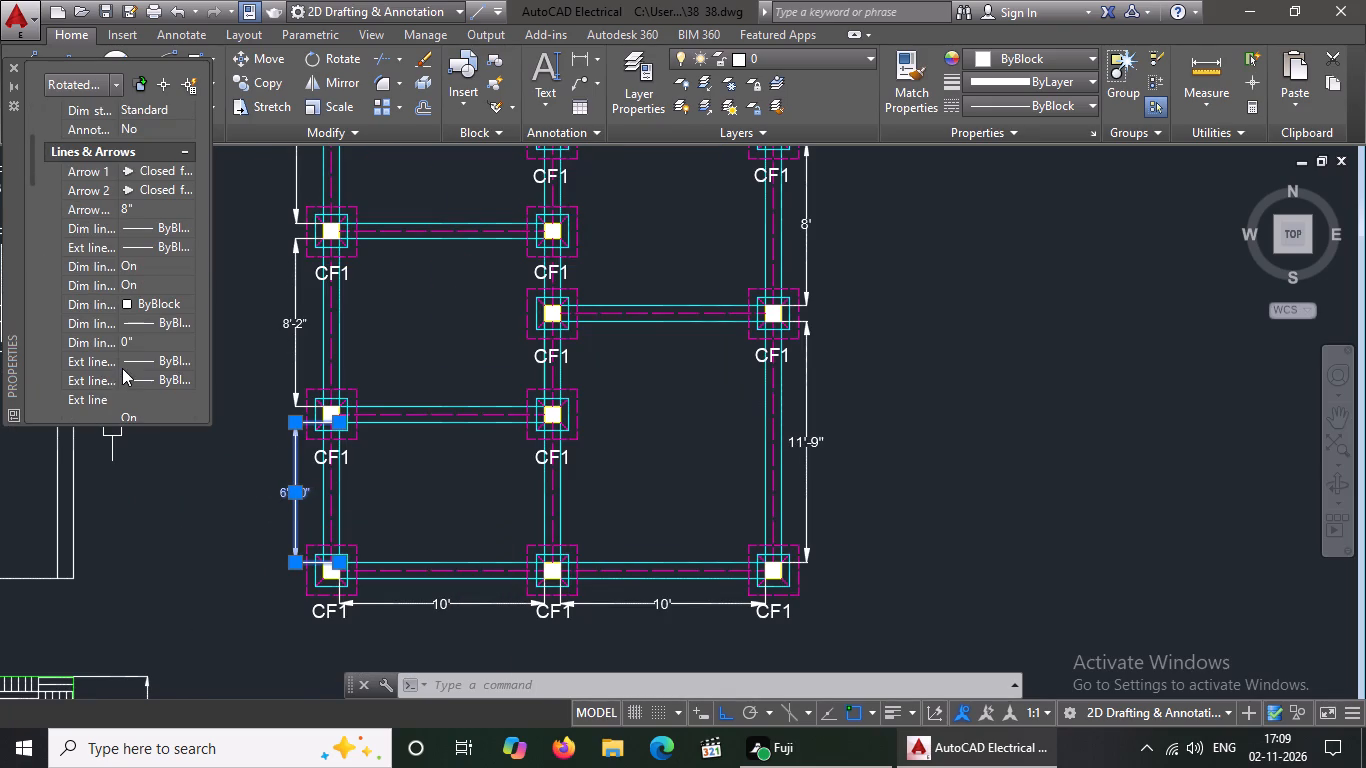
scroll(134, 336, down, 2)
click(140, 357)
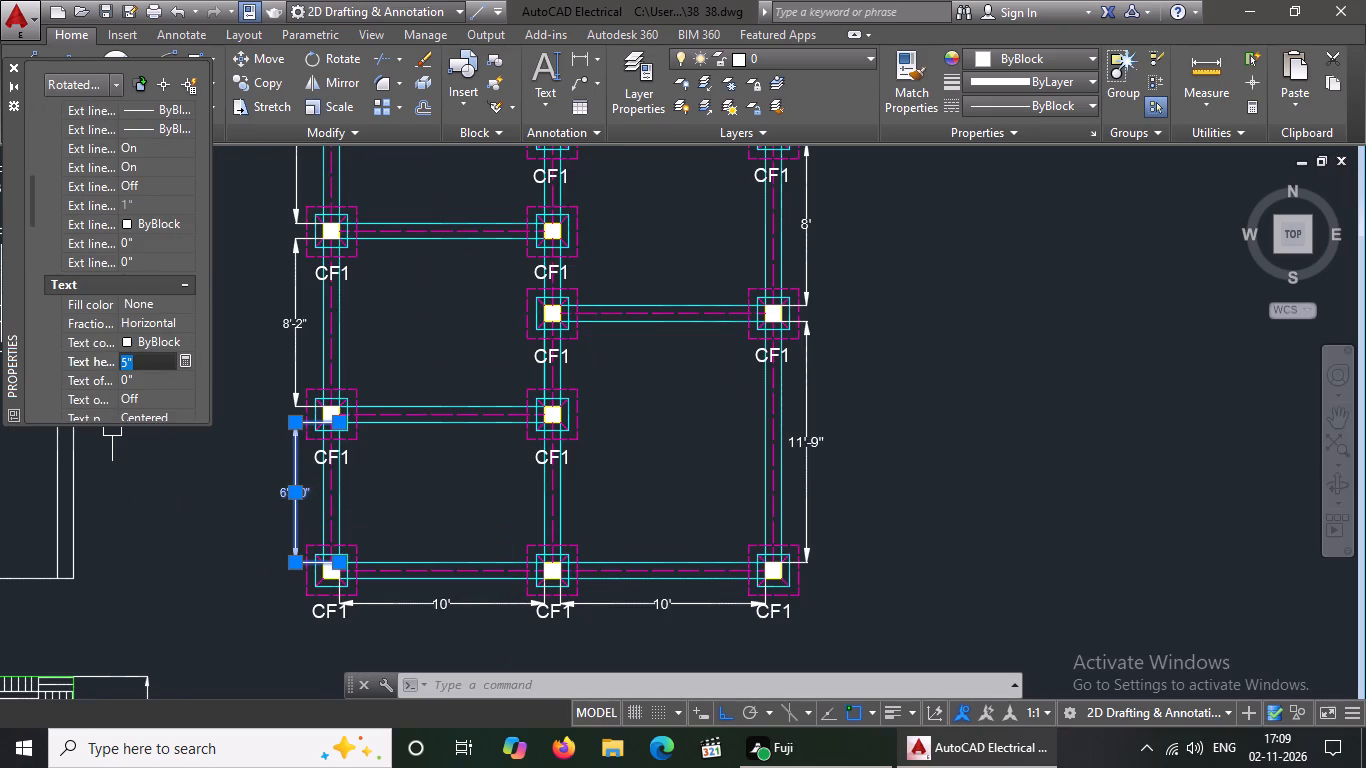
key(BackSpace)
key(BackSpace)
key(6)
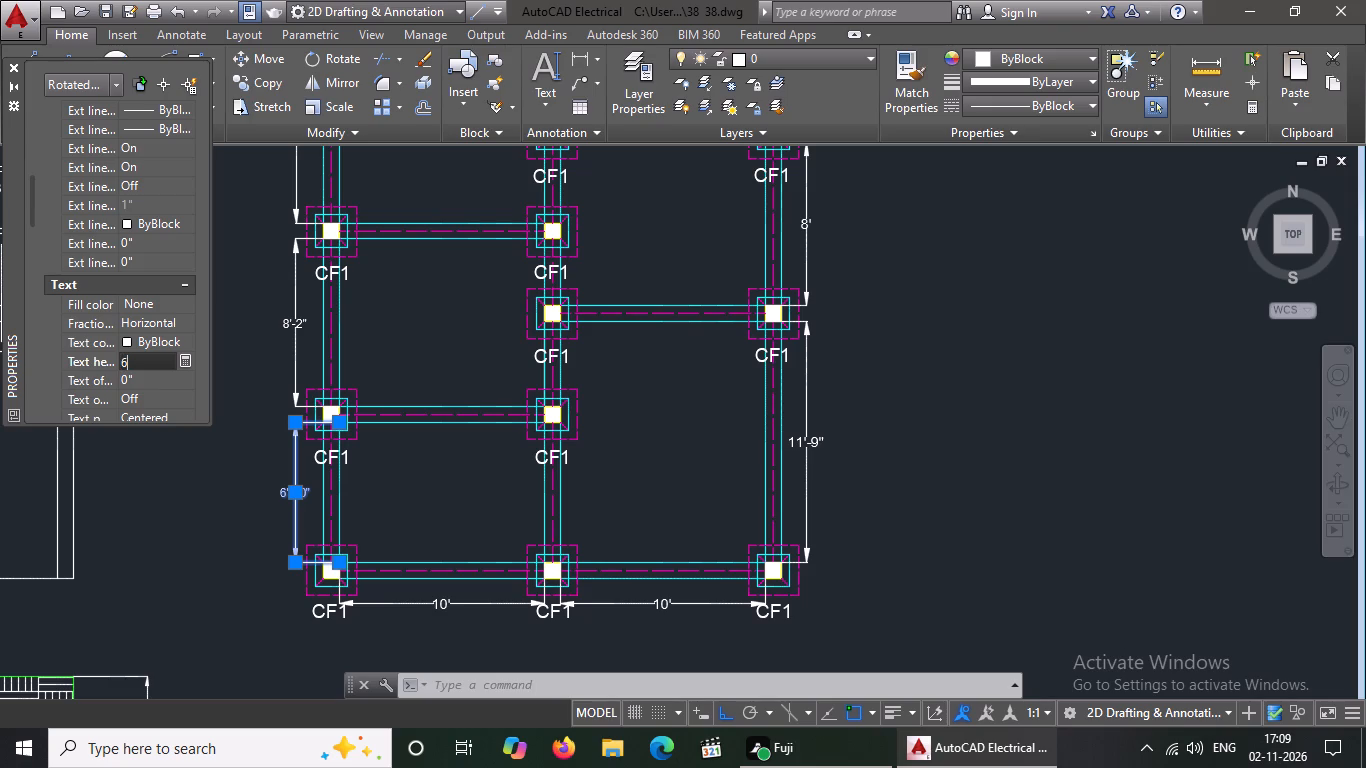
key(shift+quotedbl)
key(Return)
key(Escape)
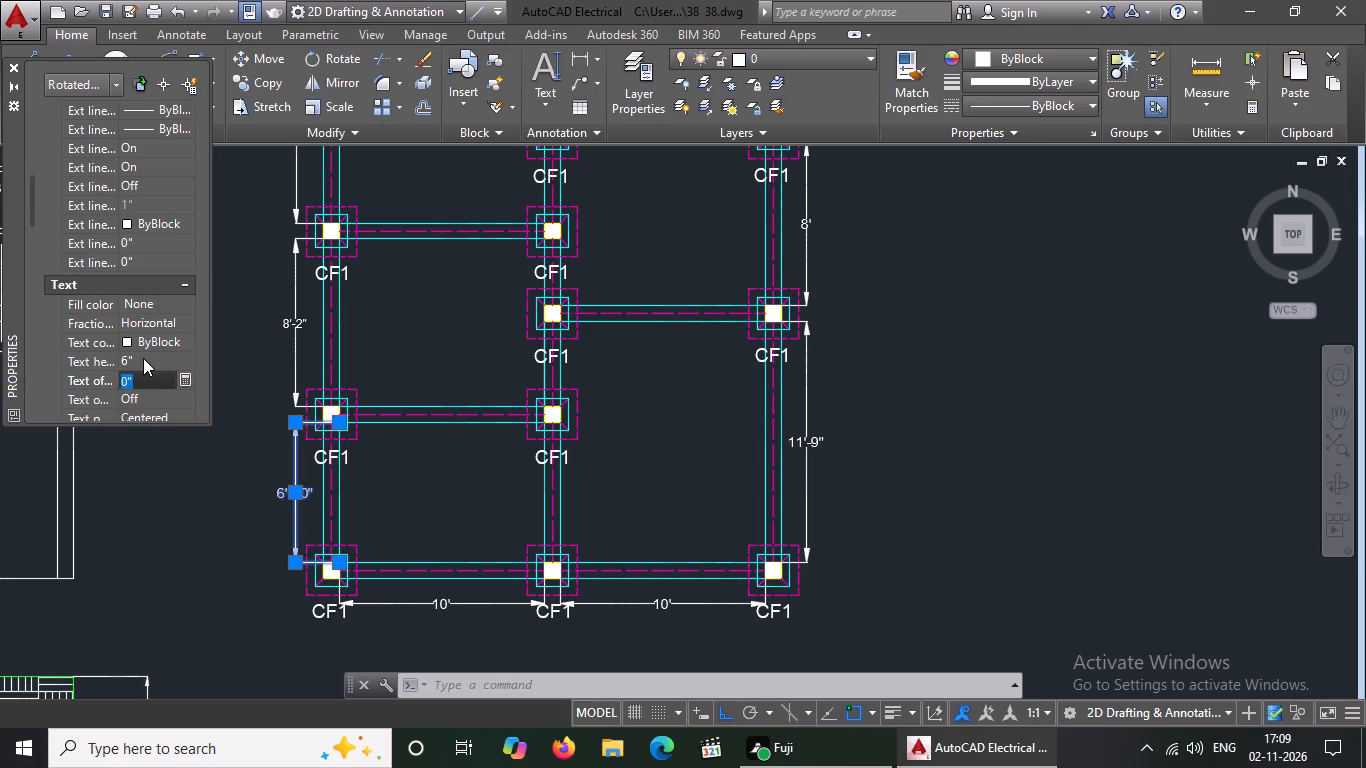
scroll(143, 358, down, 12)
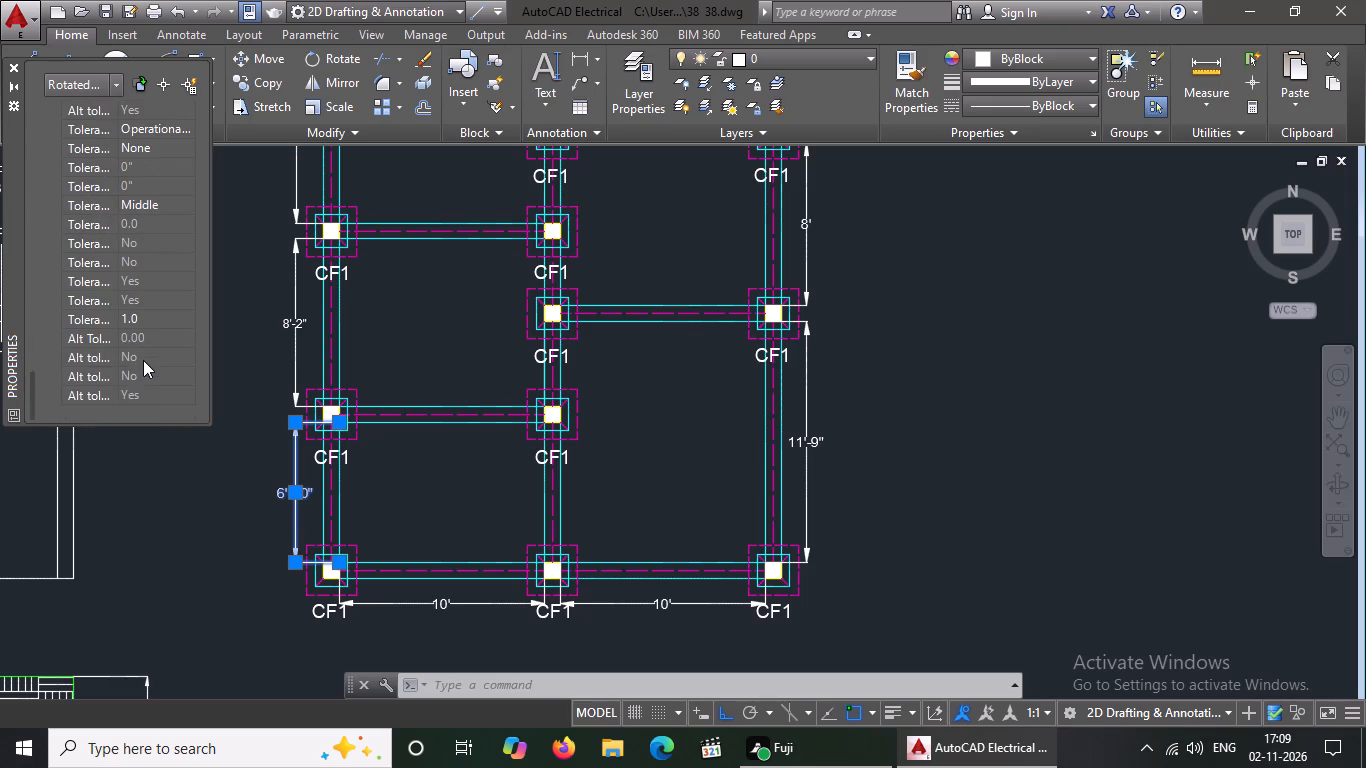
scroll(143, 360, down, 5)
key(Escape)
key(Escape)
key(Escape)
key(Escape)
click(204, 553)
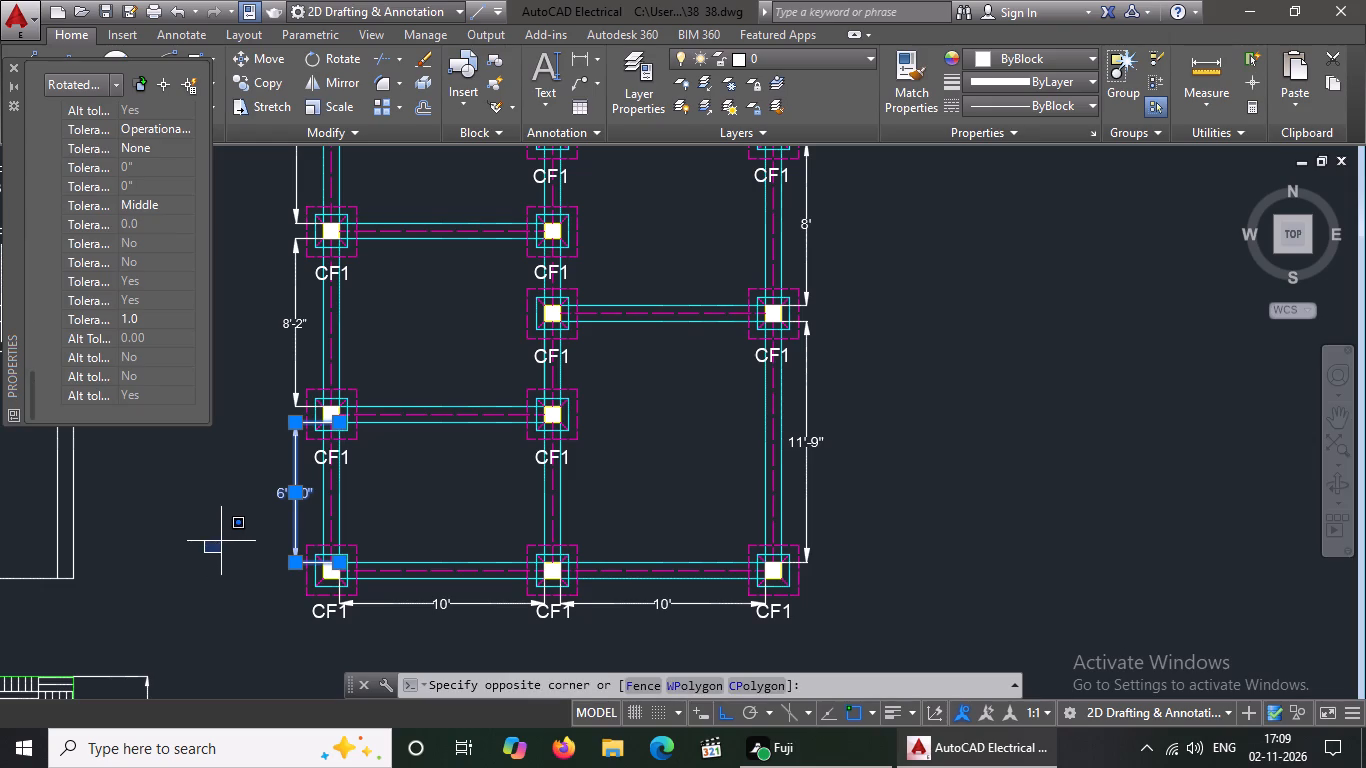
click(223, 541)
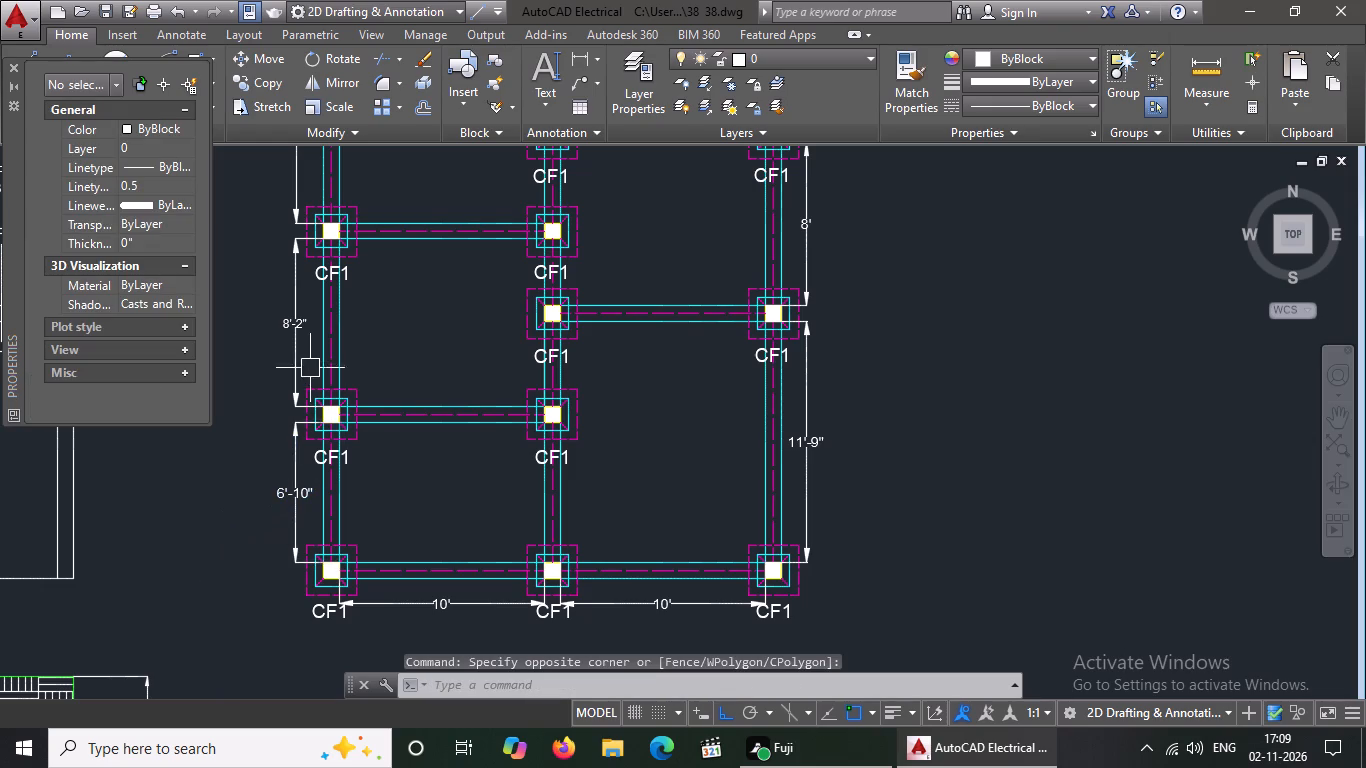
Set the text height of the vertical 8'-2" dimension on the plan's left side to 6" and deselect it.
scroll(338, 442, down, 2)
scroll(304, 378, up, 2)
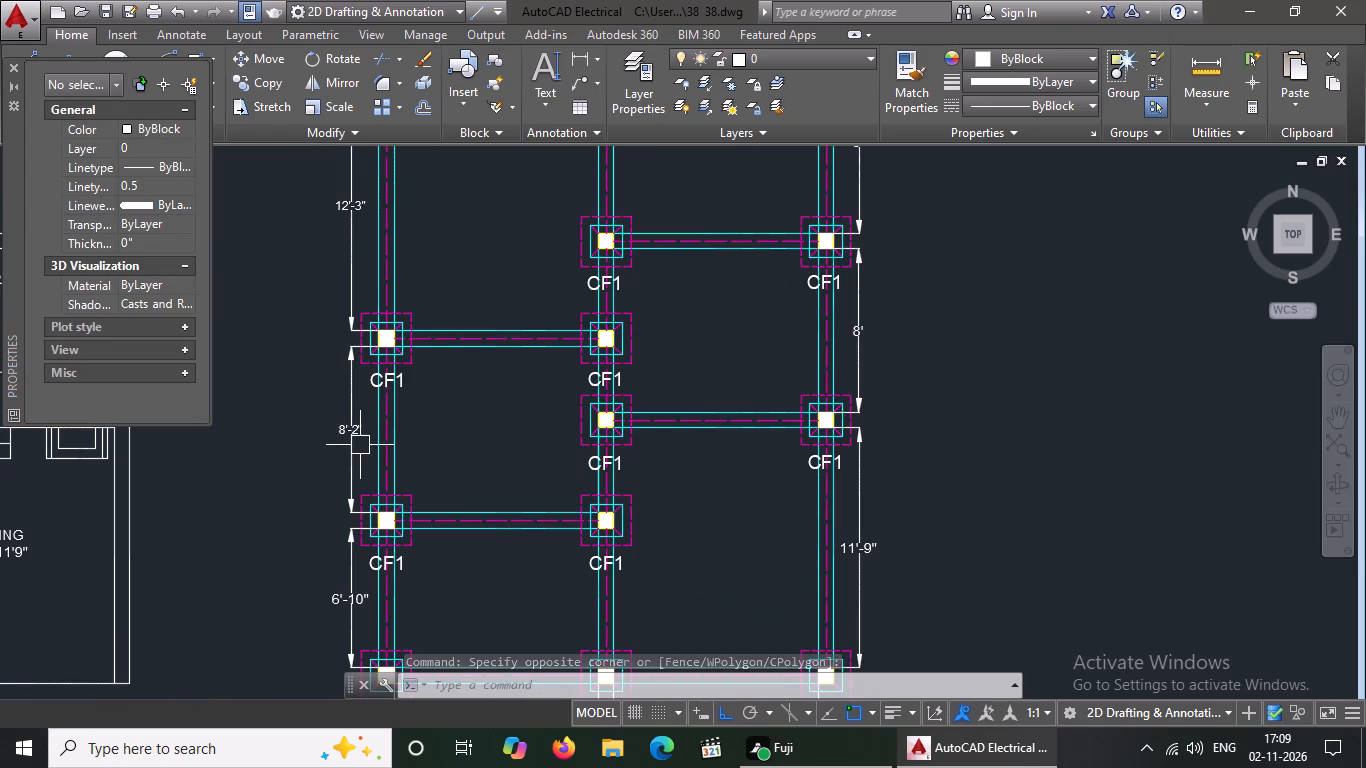
click(360, 446)
click(348, 418)
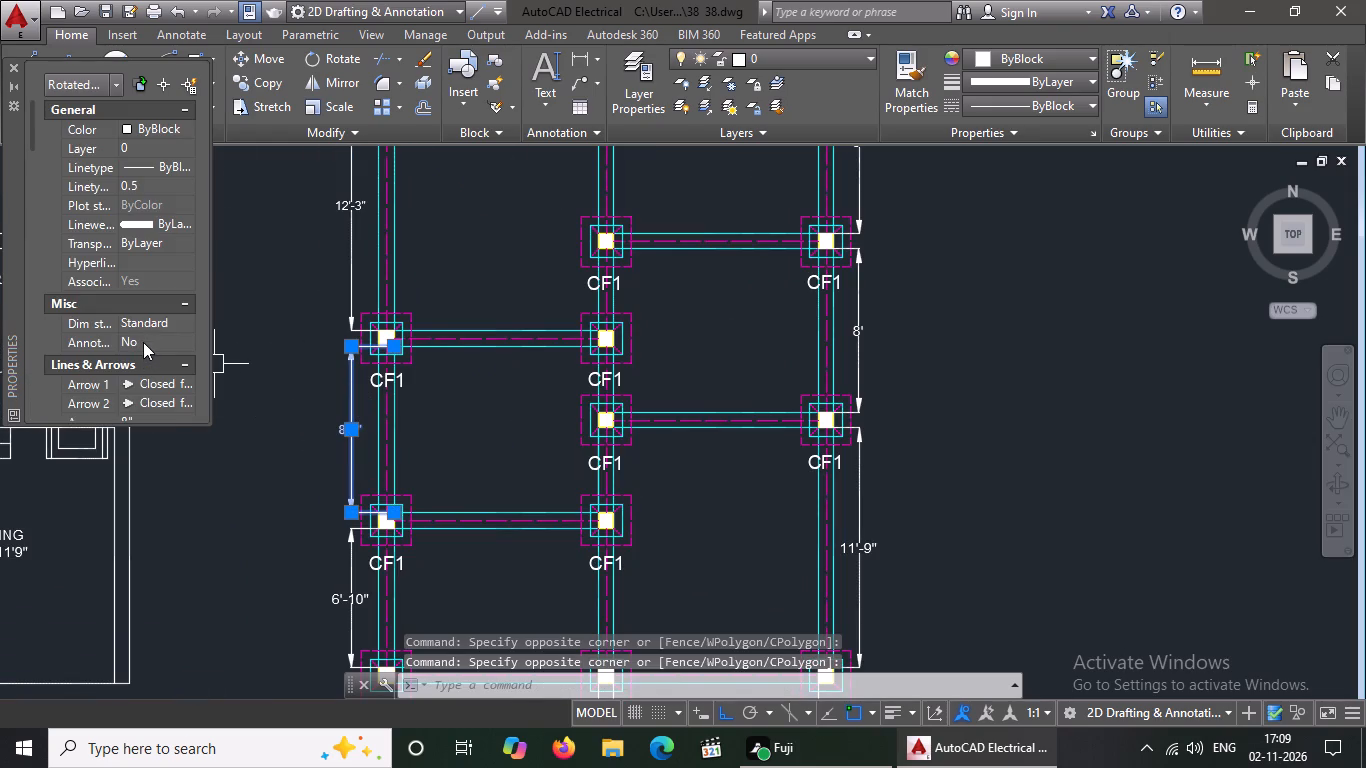
scroll(143, 342, down, 5)
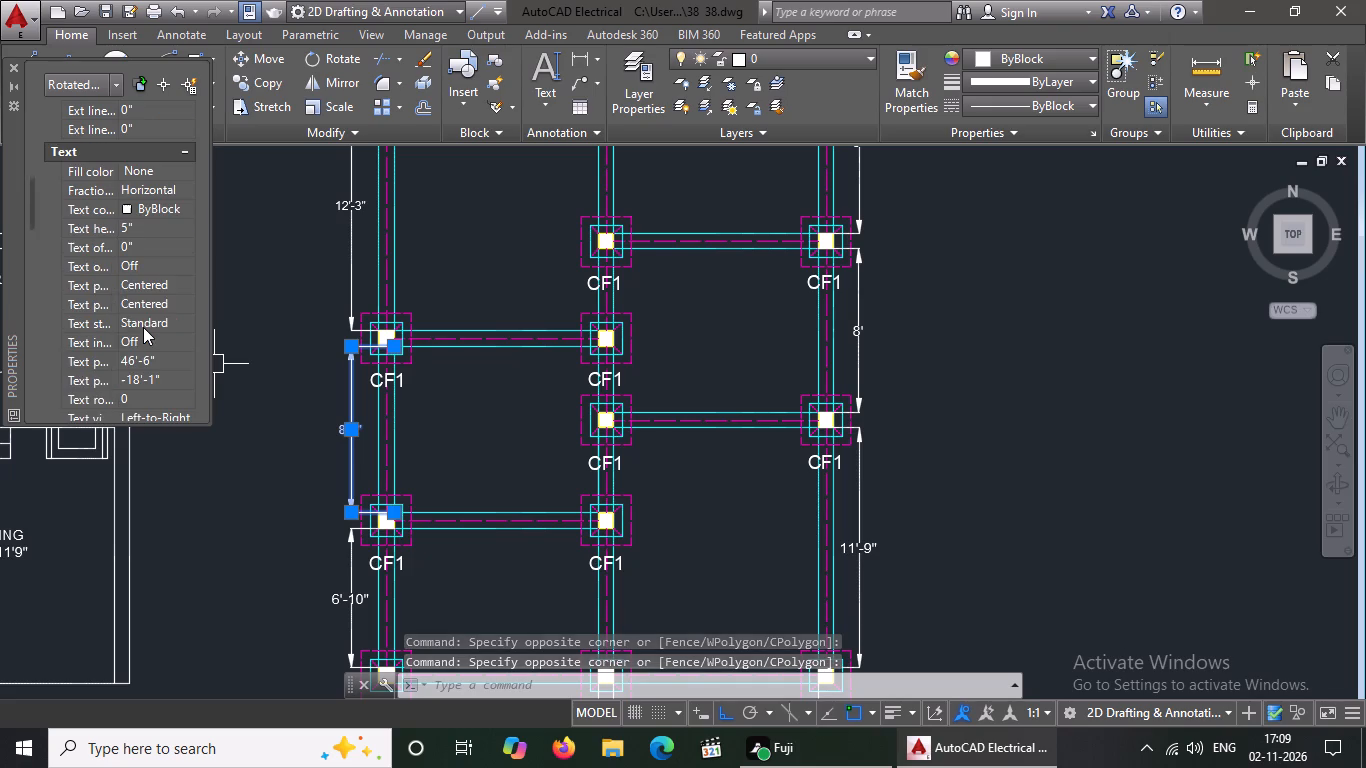
click(134, 229)
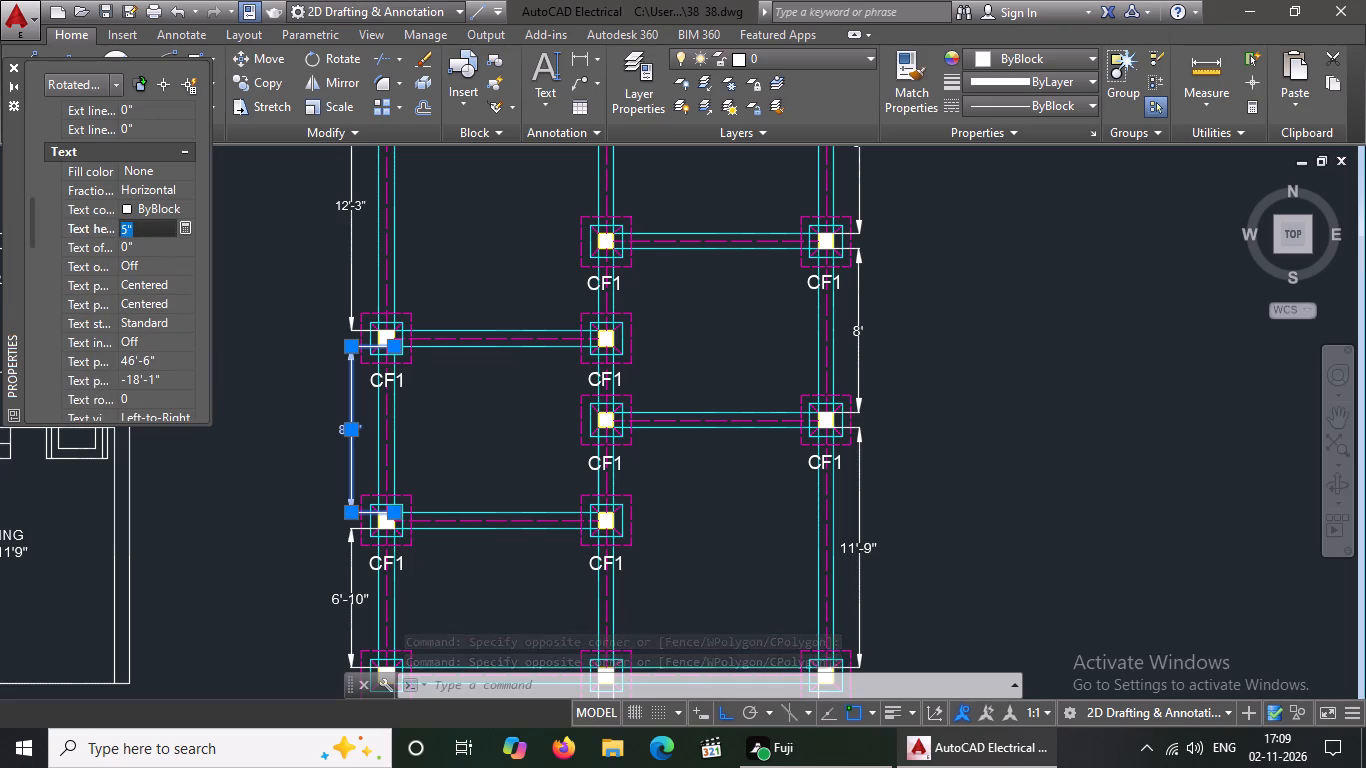
key(BackSpace)
key(BackSpace)
text(67)
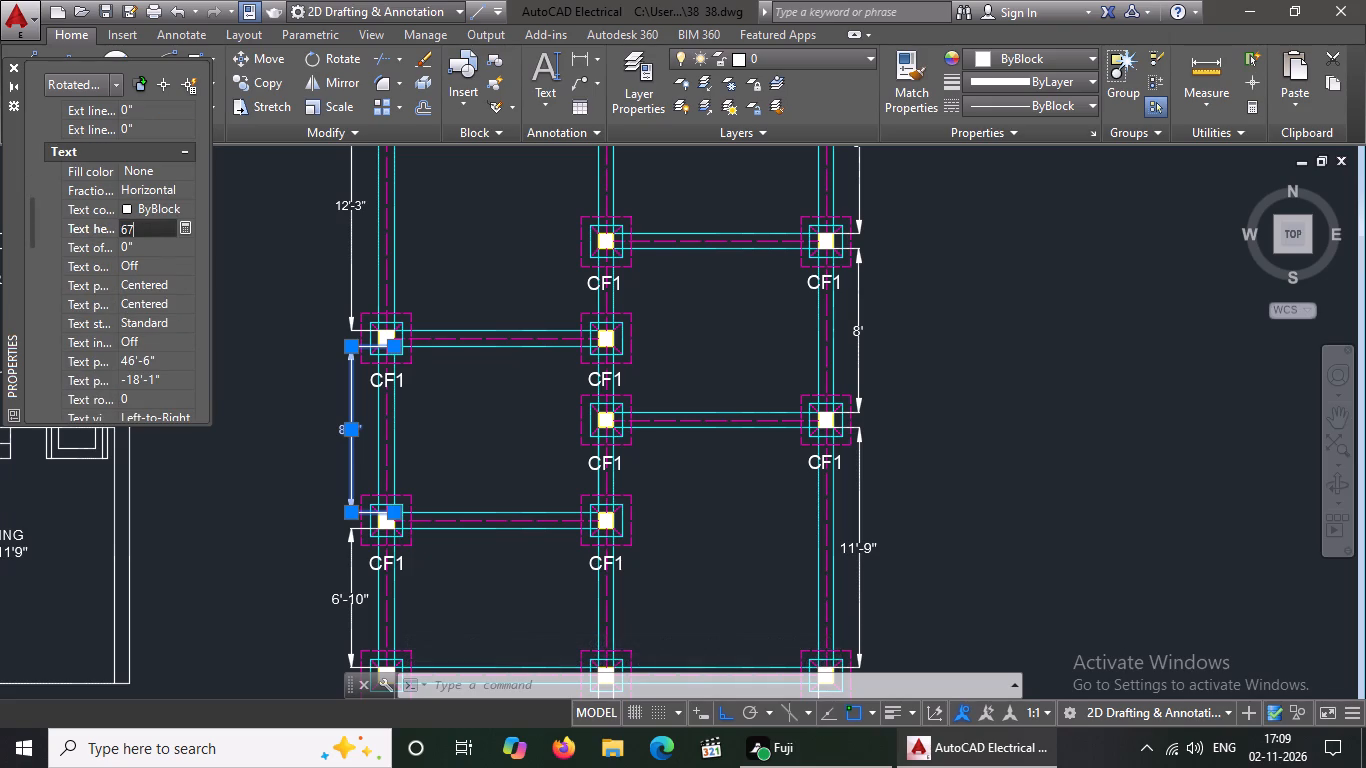
key(BackSpace)
key(6)
key(BackSpace)
key(shift+quotedbl)
key(Return)
key(Escape)
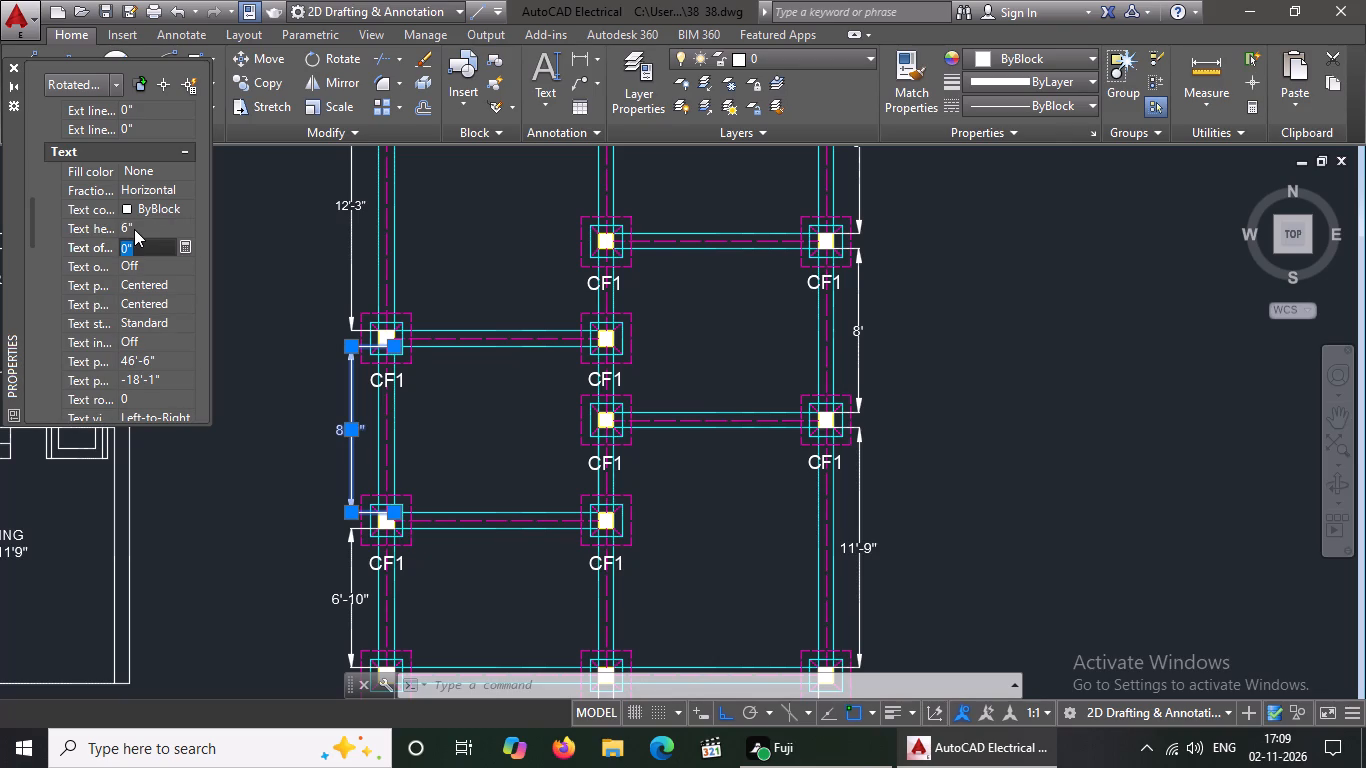
scroll(288, 321, down, 3)
scroll(300, 320, up, 2)
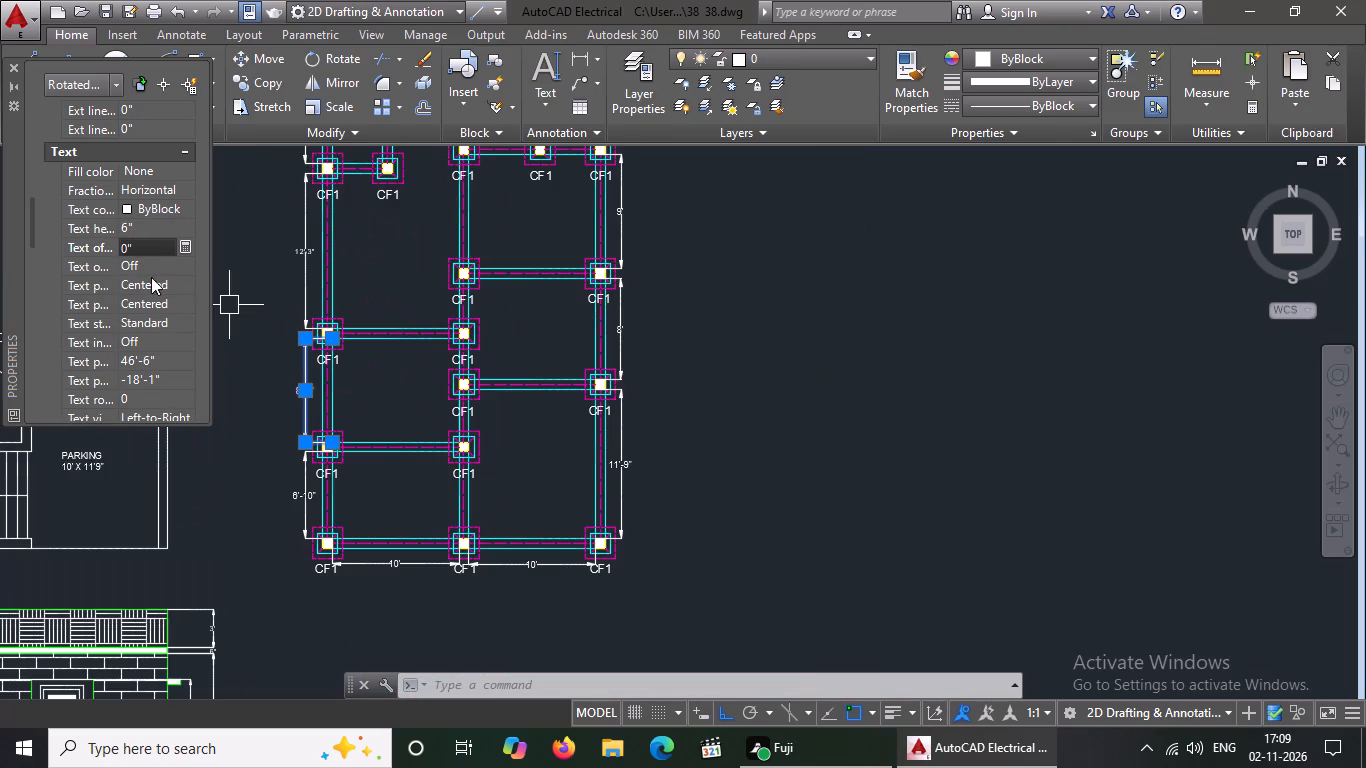
scroll(144, 274, down, 11)
key(Escape)
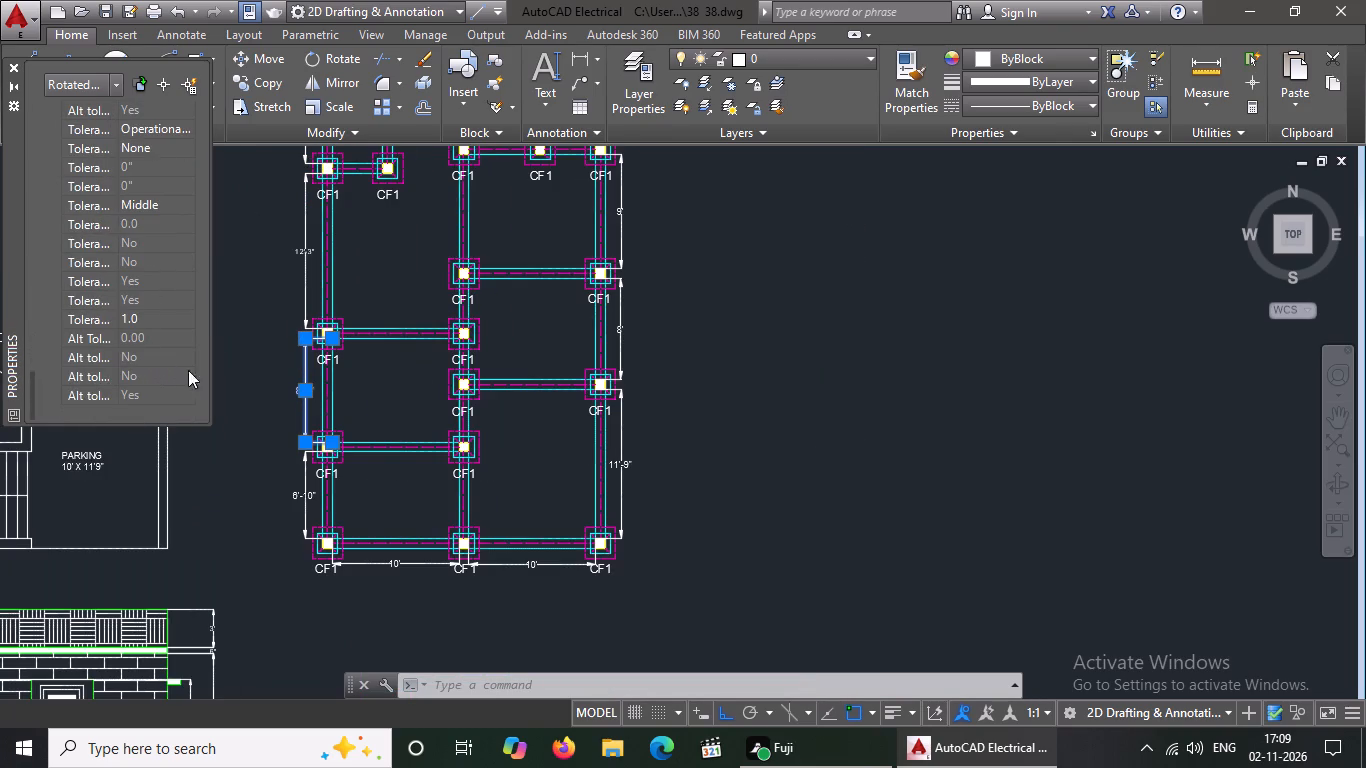
key(Escape)
key(Escape)
key(Escape)
Set the text height of the vertical 12'-3" dimension on the foundation plan's left side to 6" and deselect it.
scroll(305, 264, up, 3)
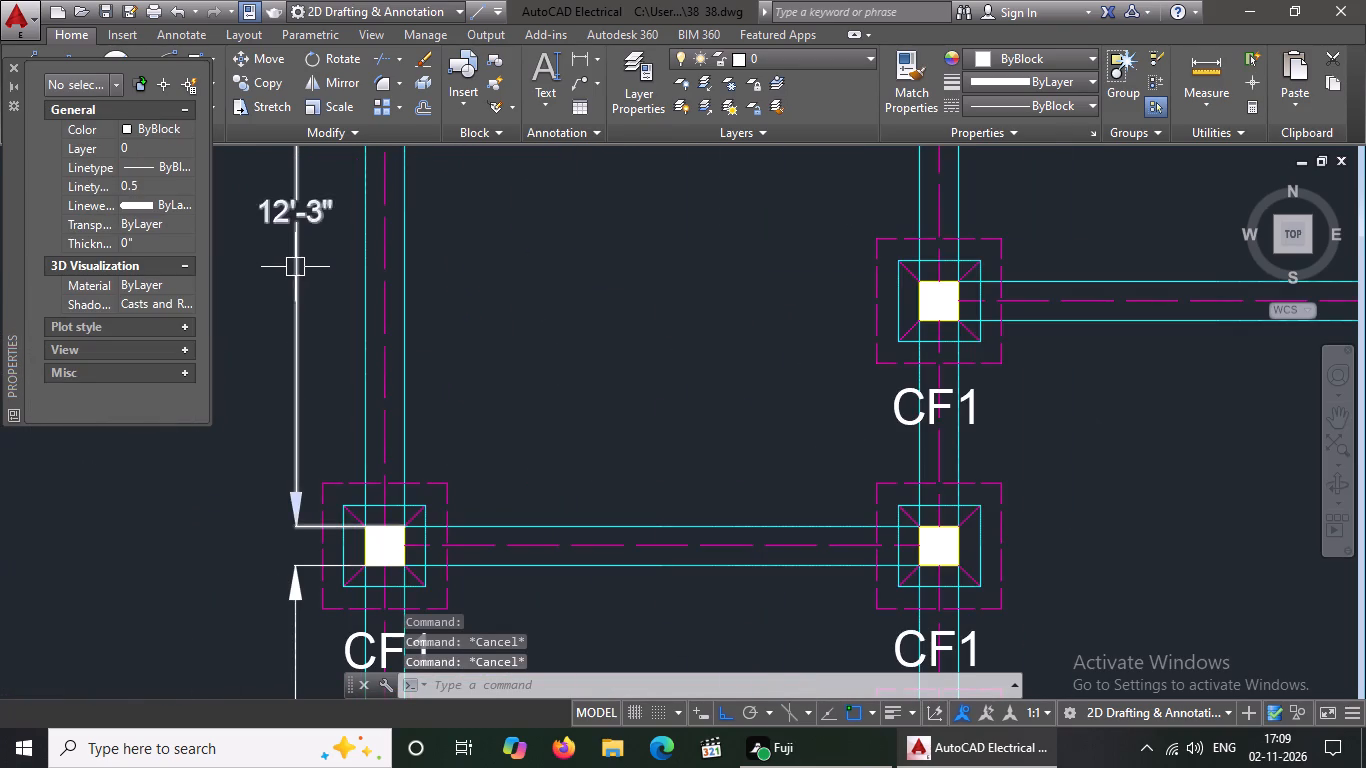
click(292, 268)
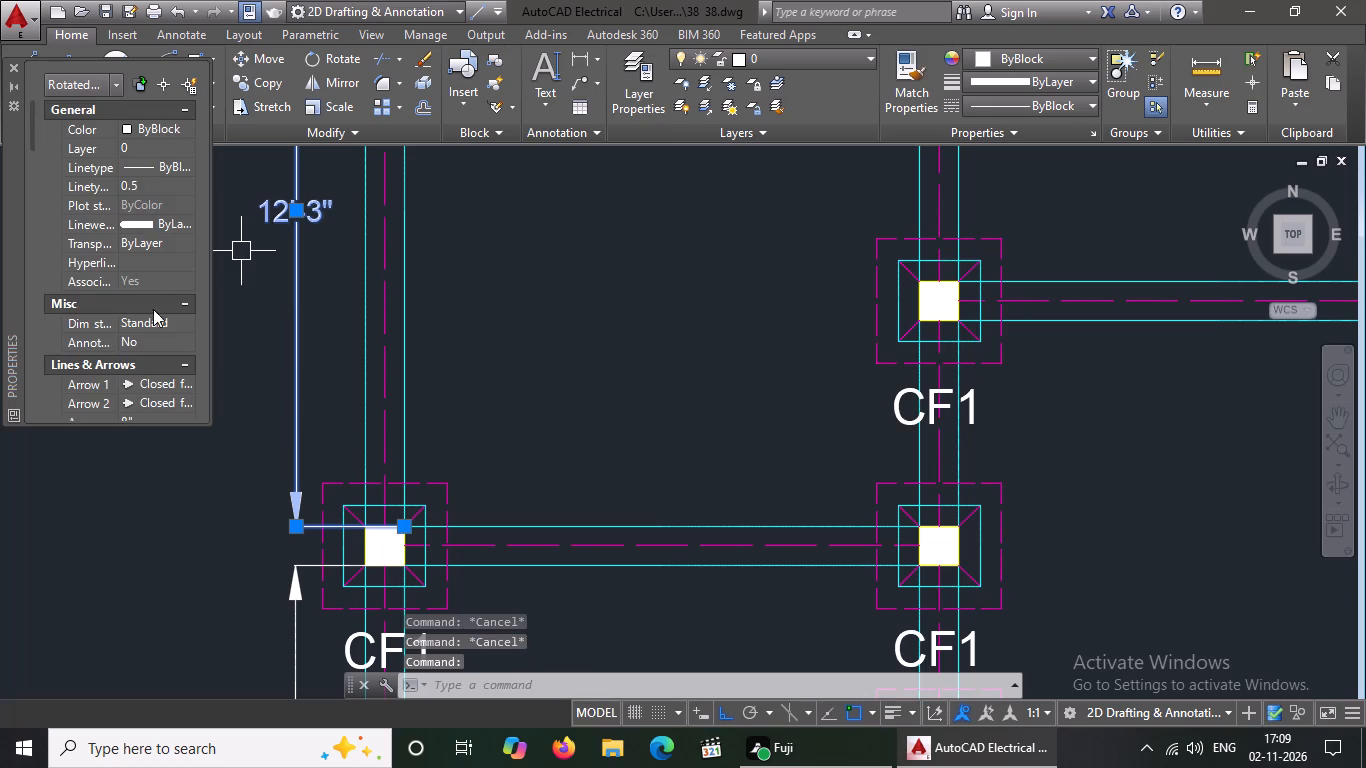
scroll(119, 326, down, 3)
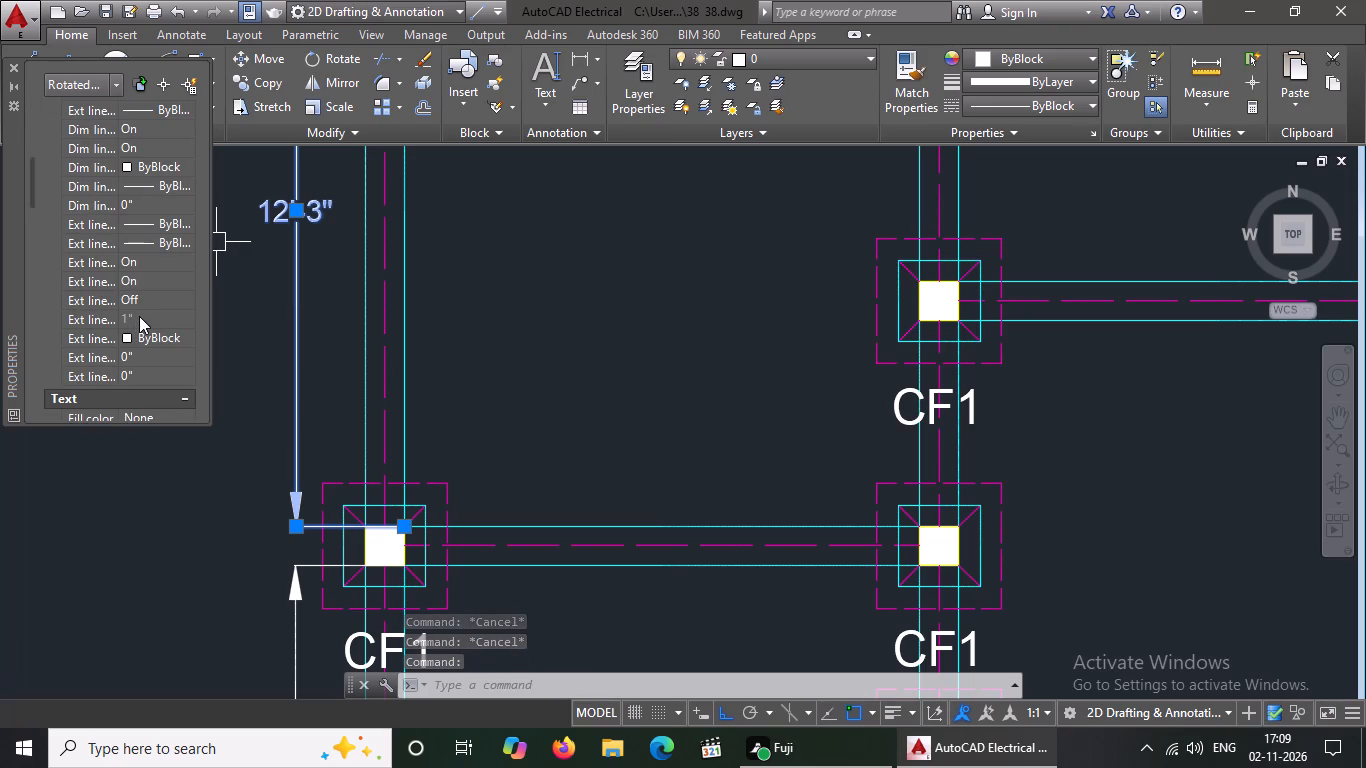
scroll(139, 316, up, 1)
scroll(148, 345, down, 3)
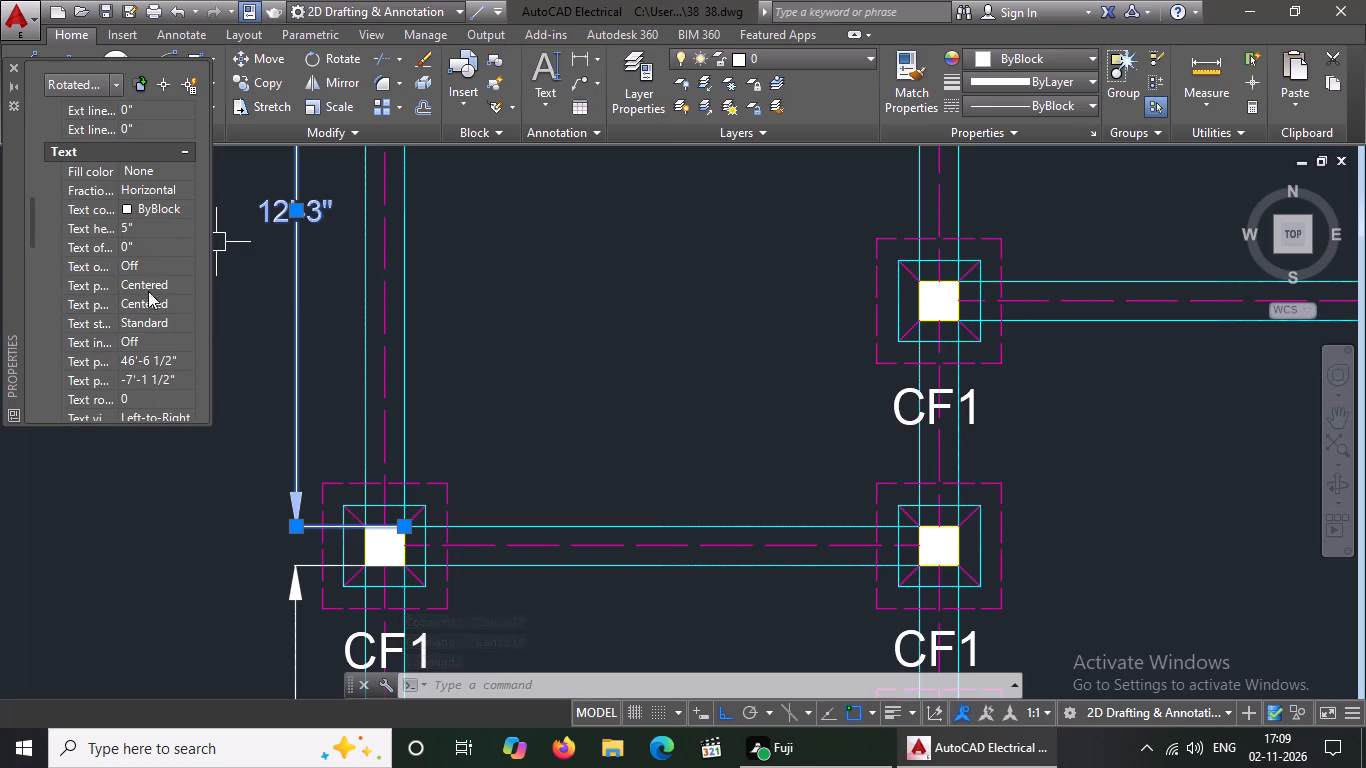
click(146, 225)
key(BackSpace)
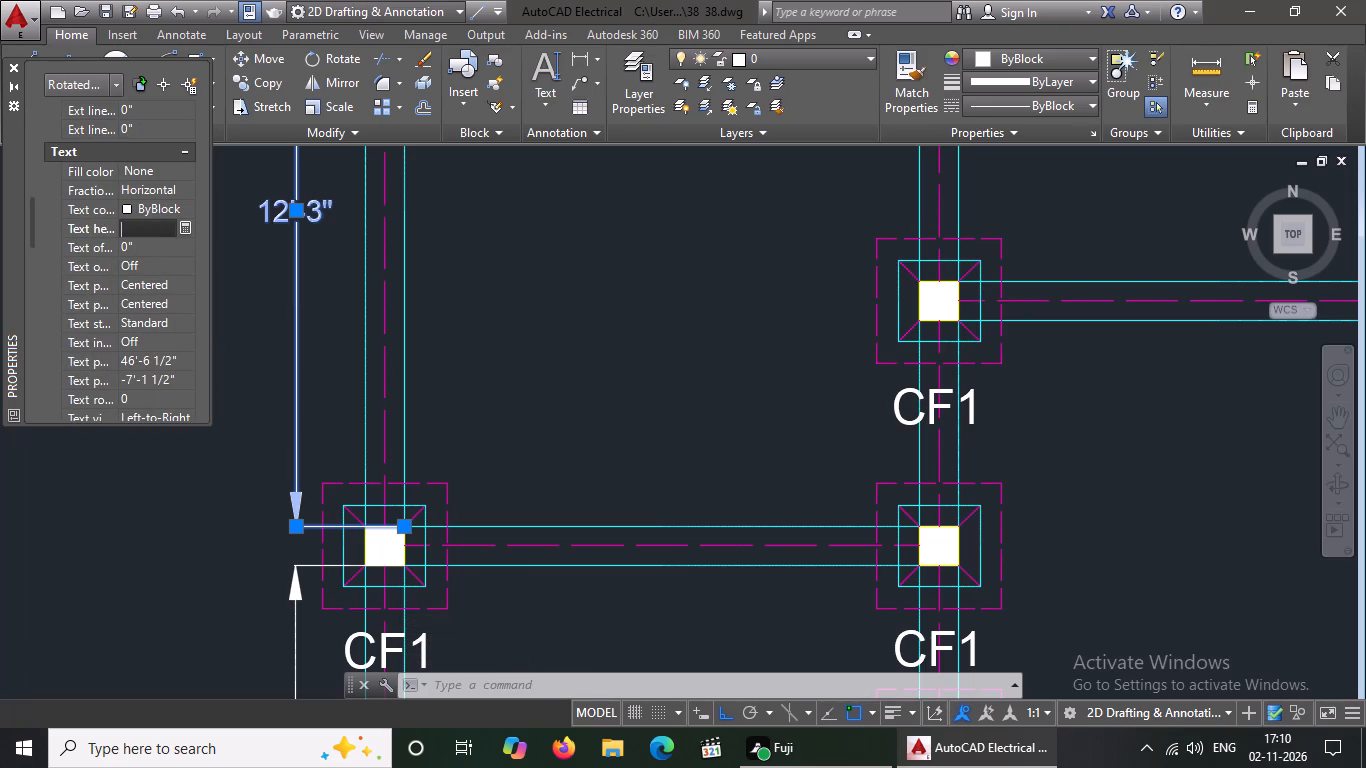
key(BackSpace)
key(6)
key(shift+quotedbl)
key(Return)
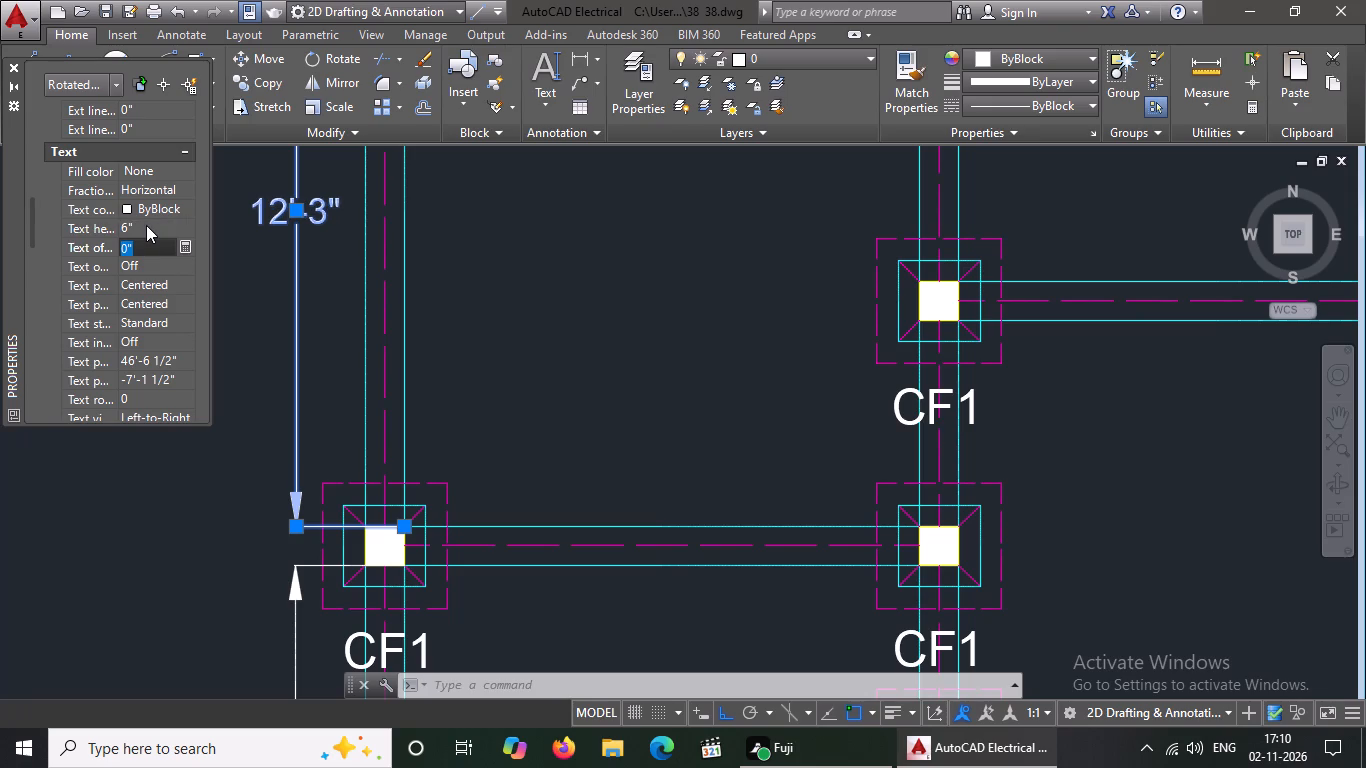
scroll(146, 225, down, 3)
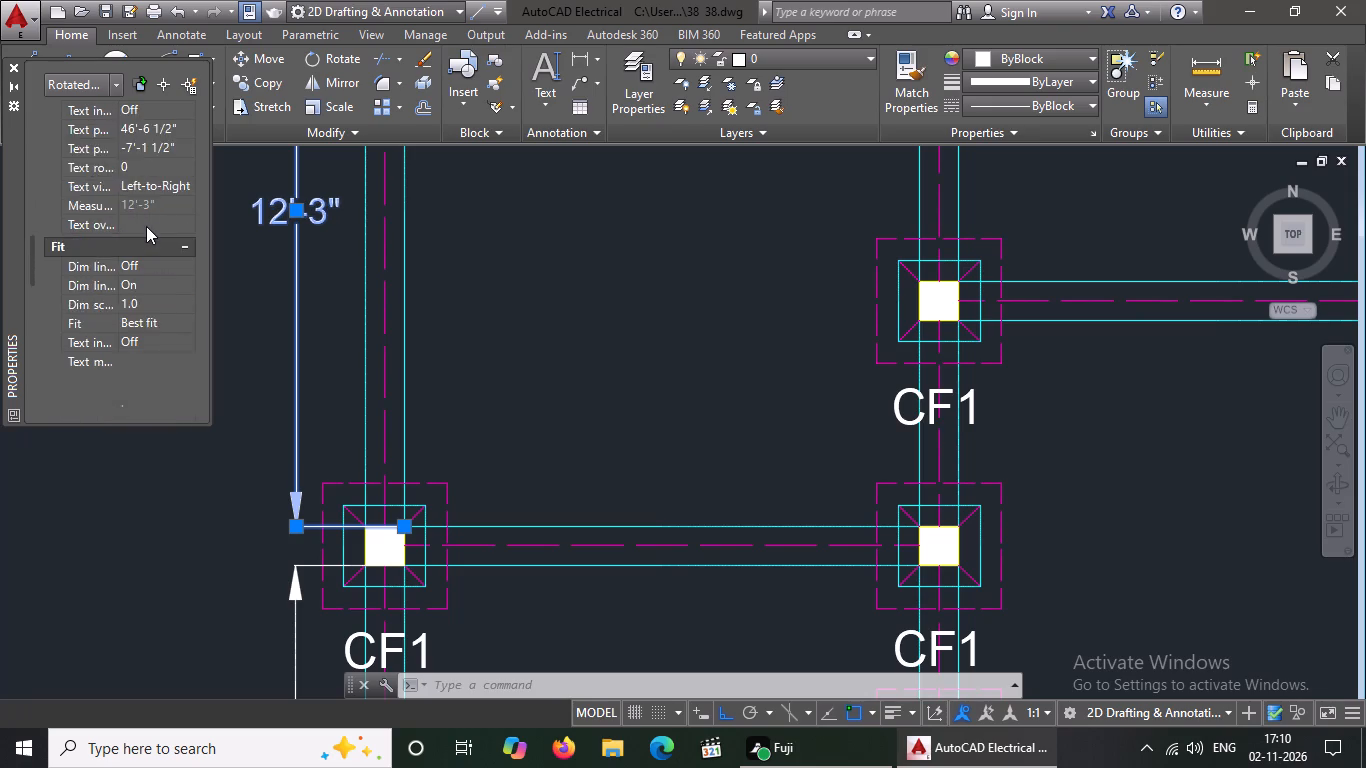
scroll(146, 226, down, 11)
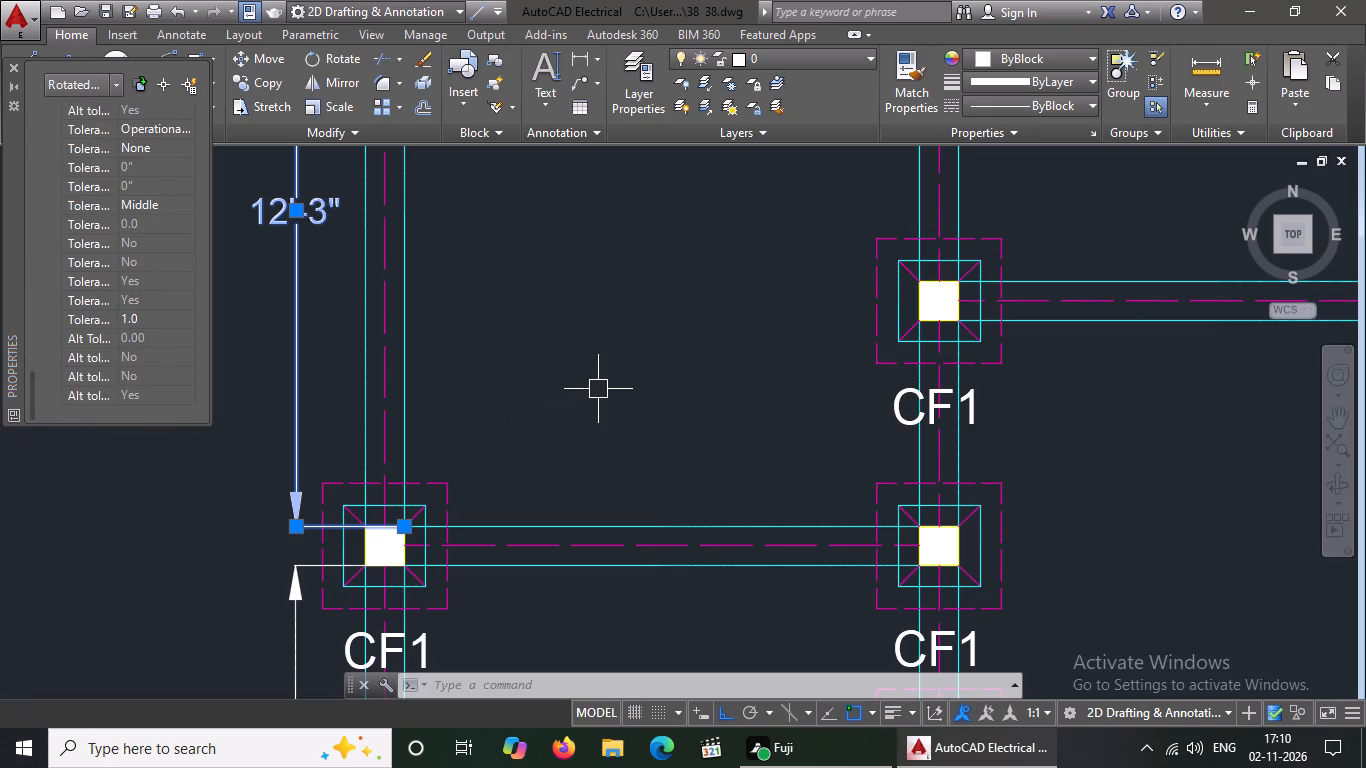
key(Escape)
Set the text height of the vertical 6'-8" dimension on the foundation plan's left side to 6" and deselect it.
scroll(609, 386, down, 2)
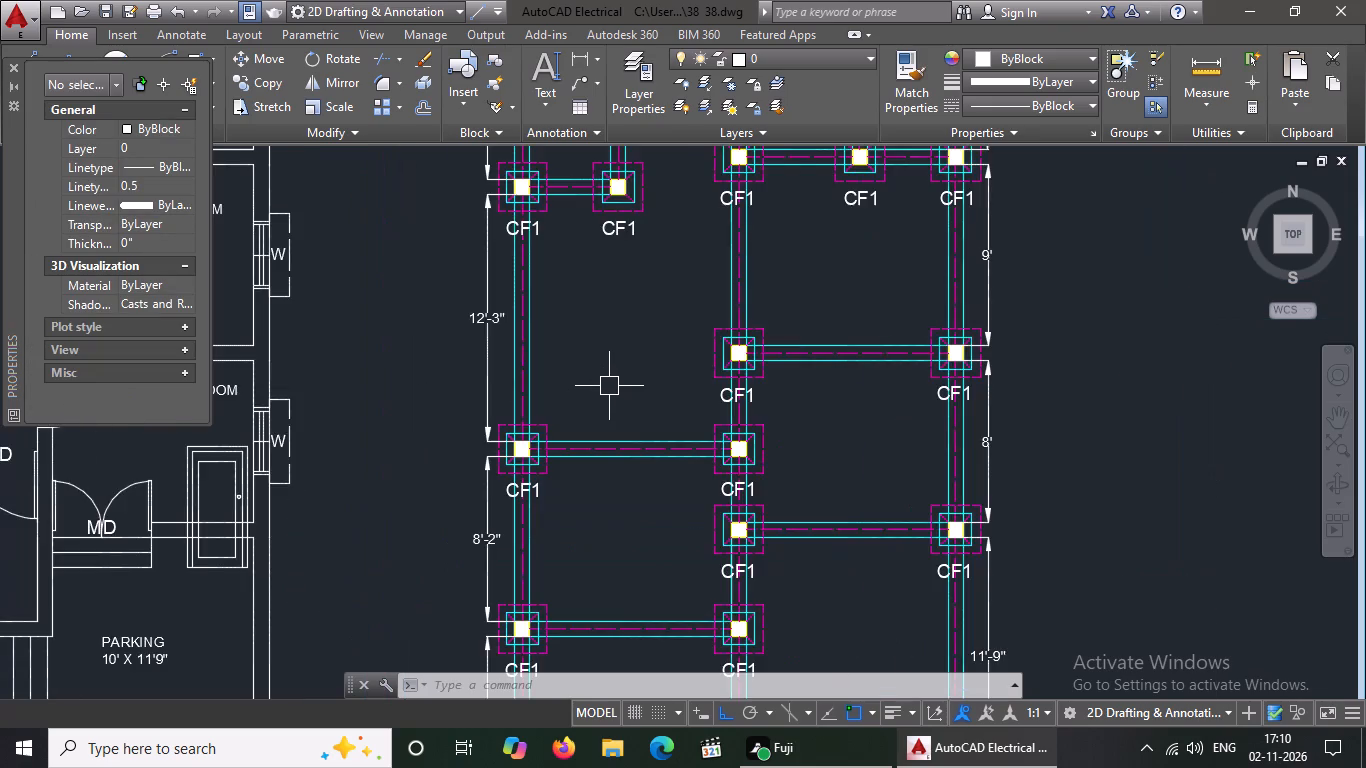
scroll(609, 386, down, 1)
middle_drag(609, 385, 609, 505)
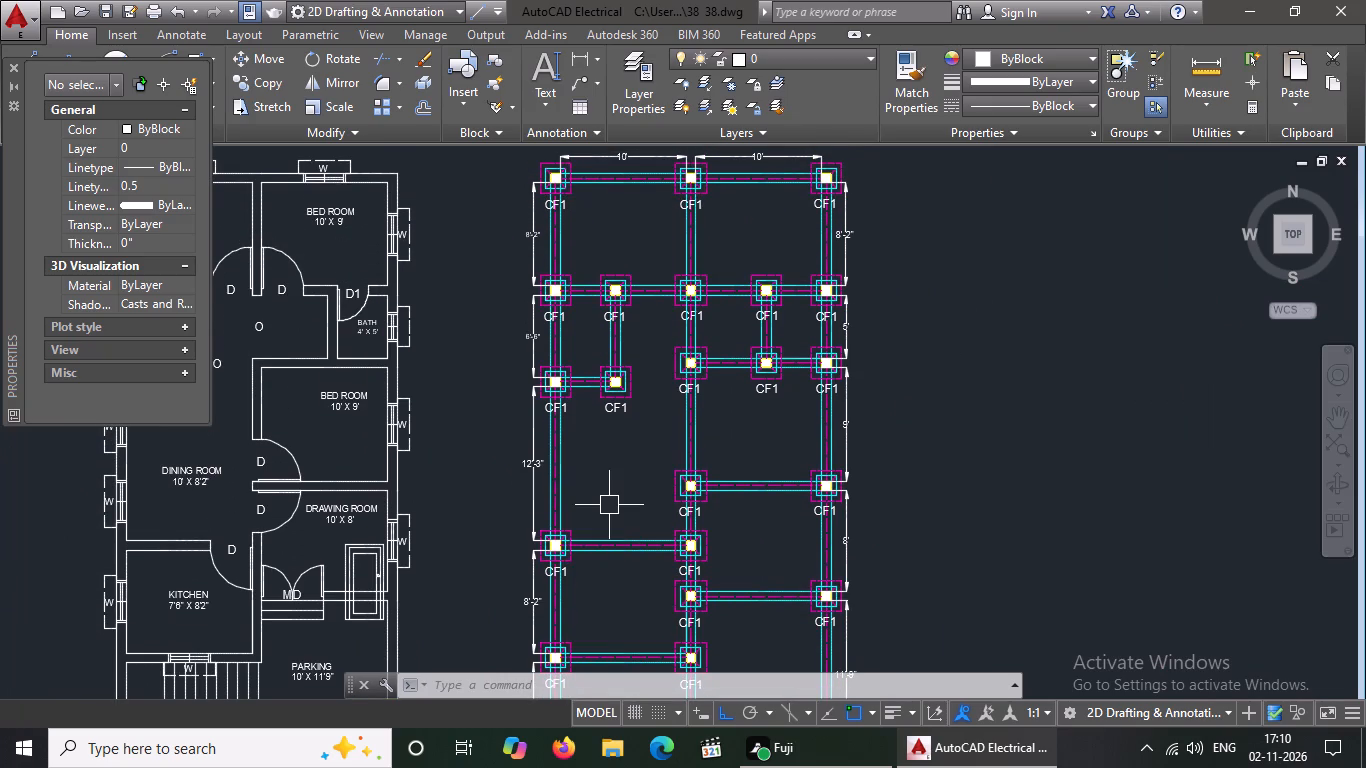
middle_drag(609, 510, 609, 569)
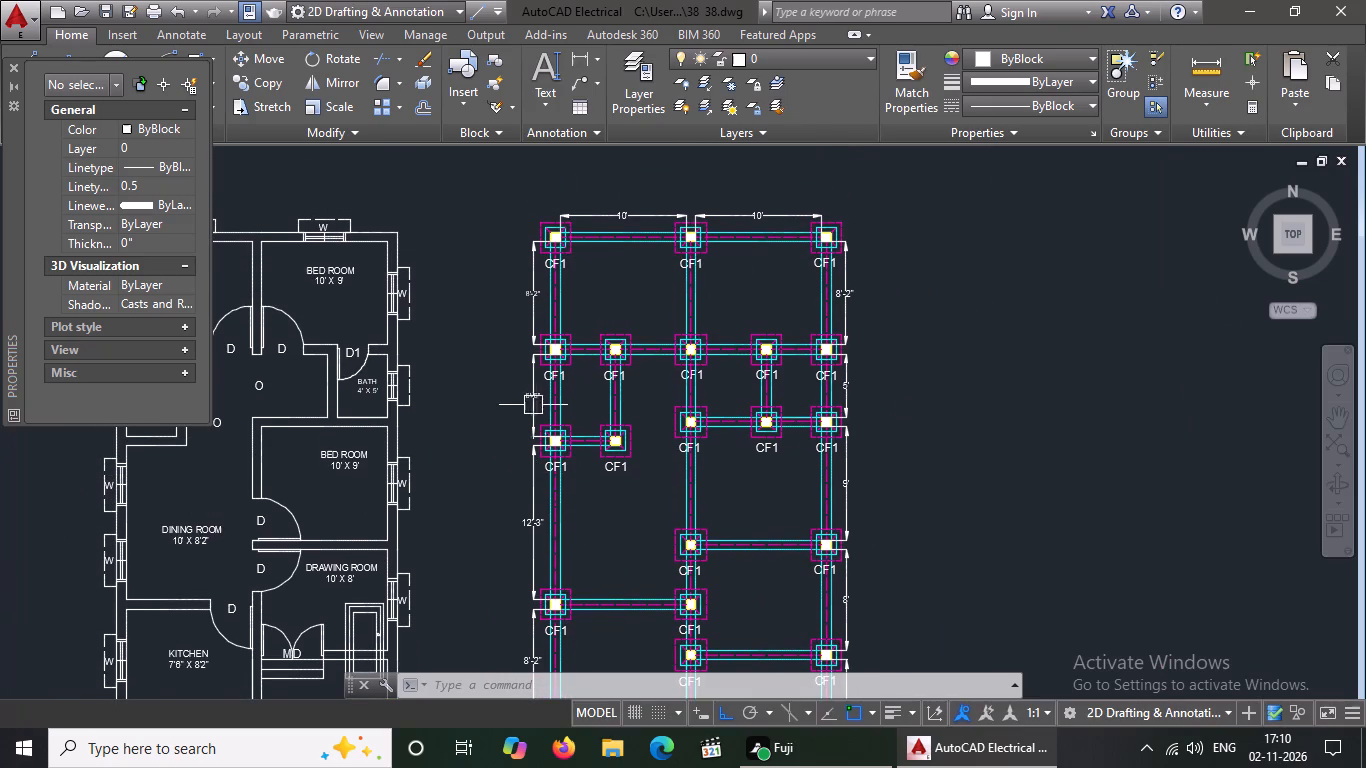
scroll(533, 401, up, 2)
click(533, 386)
scroll(547, 380, down, 2)
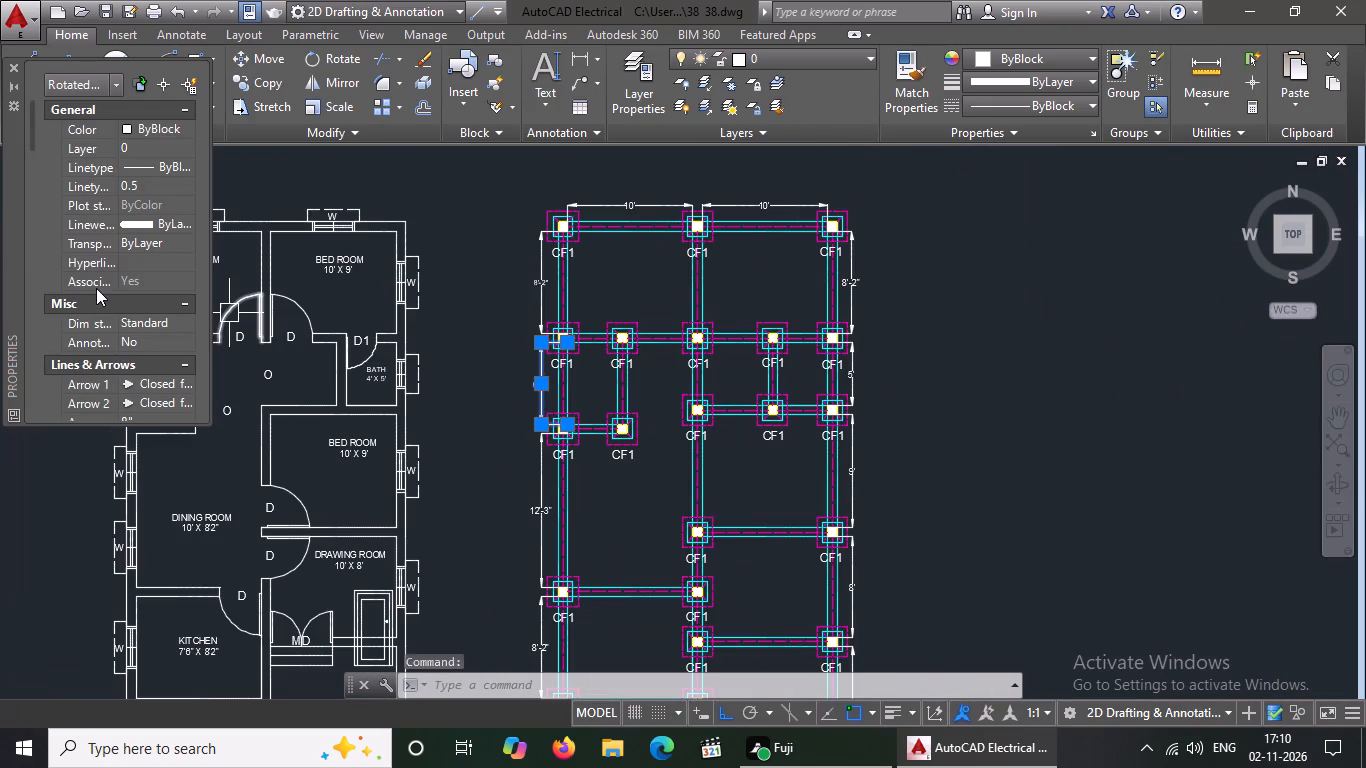
scroll(114, 269, down, 4)
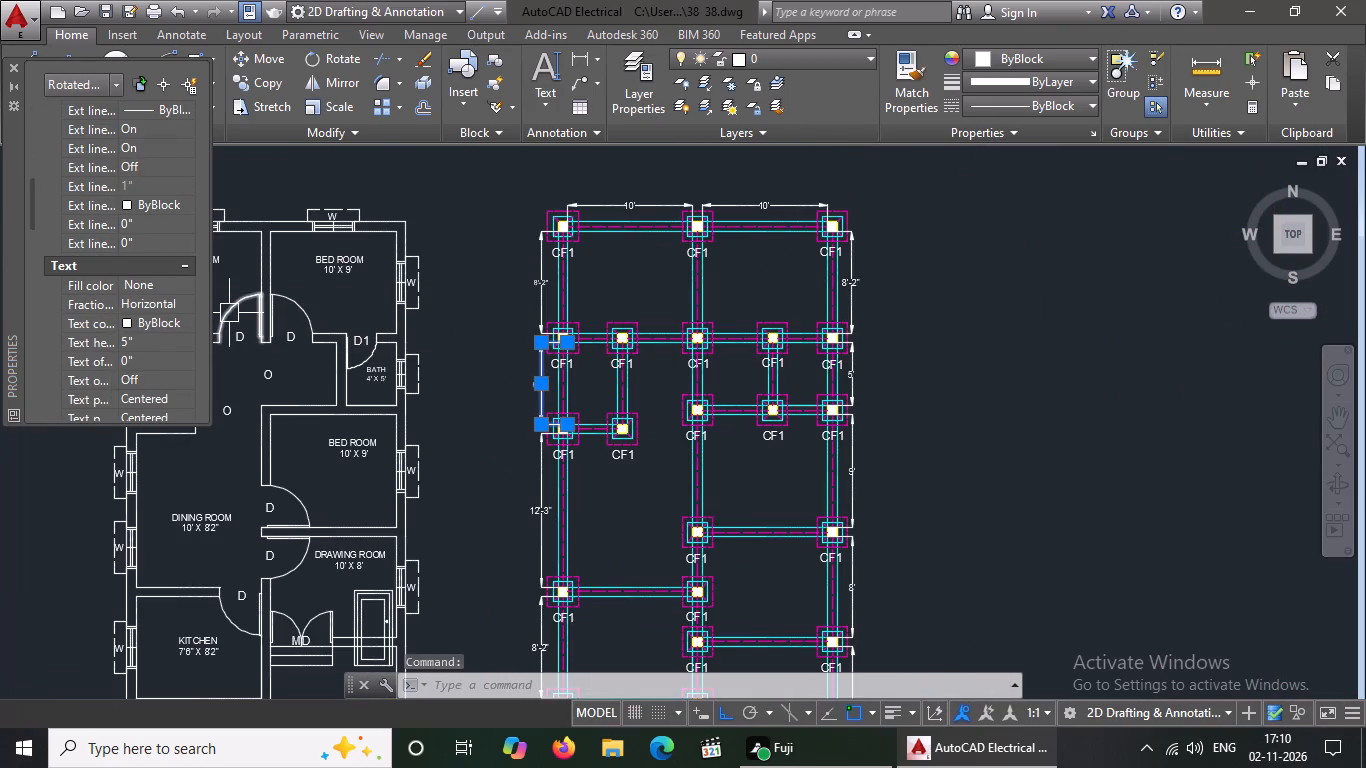
click(138, 340)
key(BackSpace)
key(BackSpace)
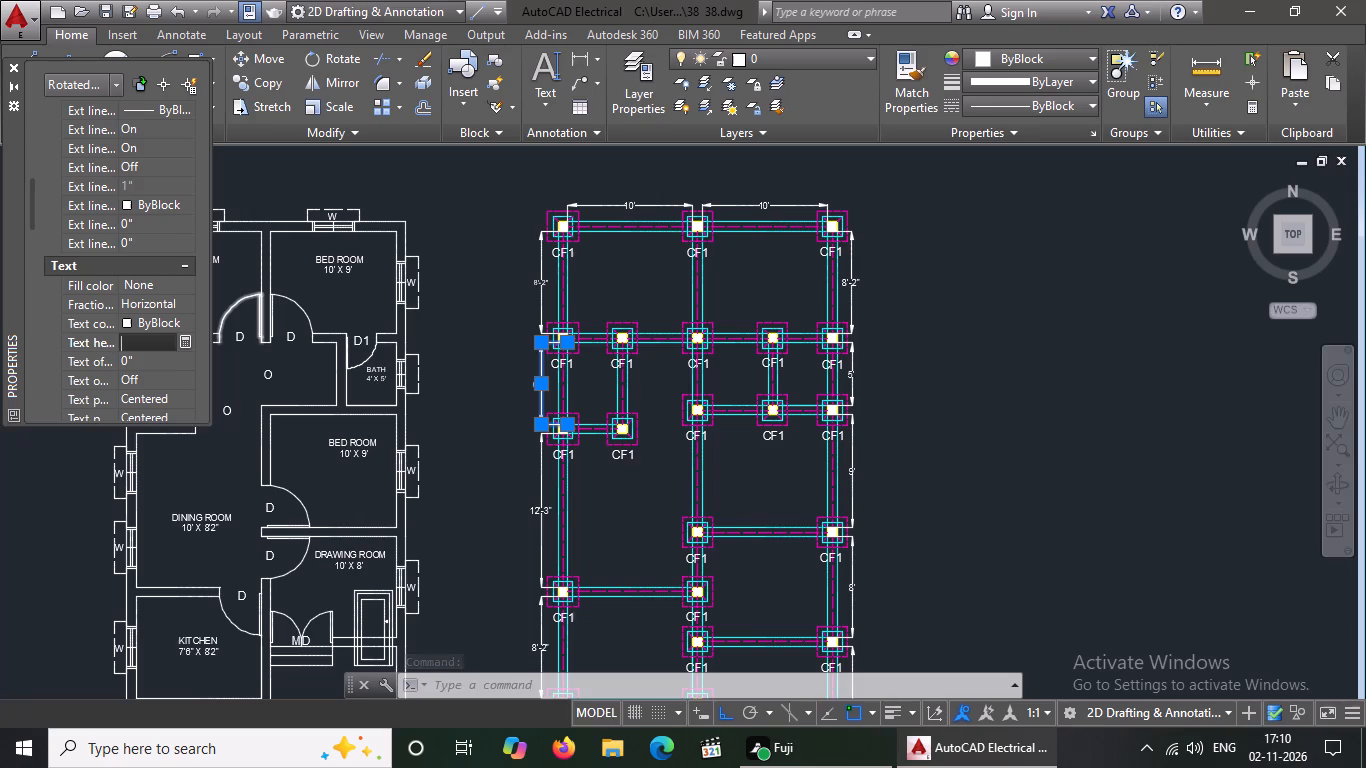
key(6)
key(shift+quotedbl)
key(Return)
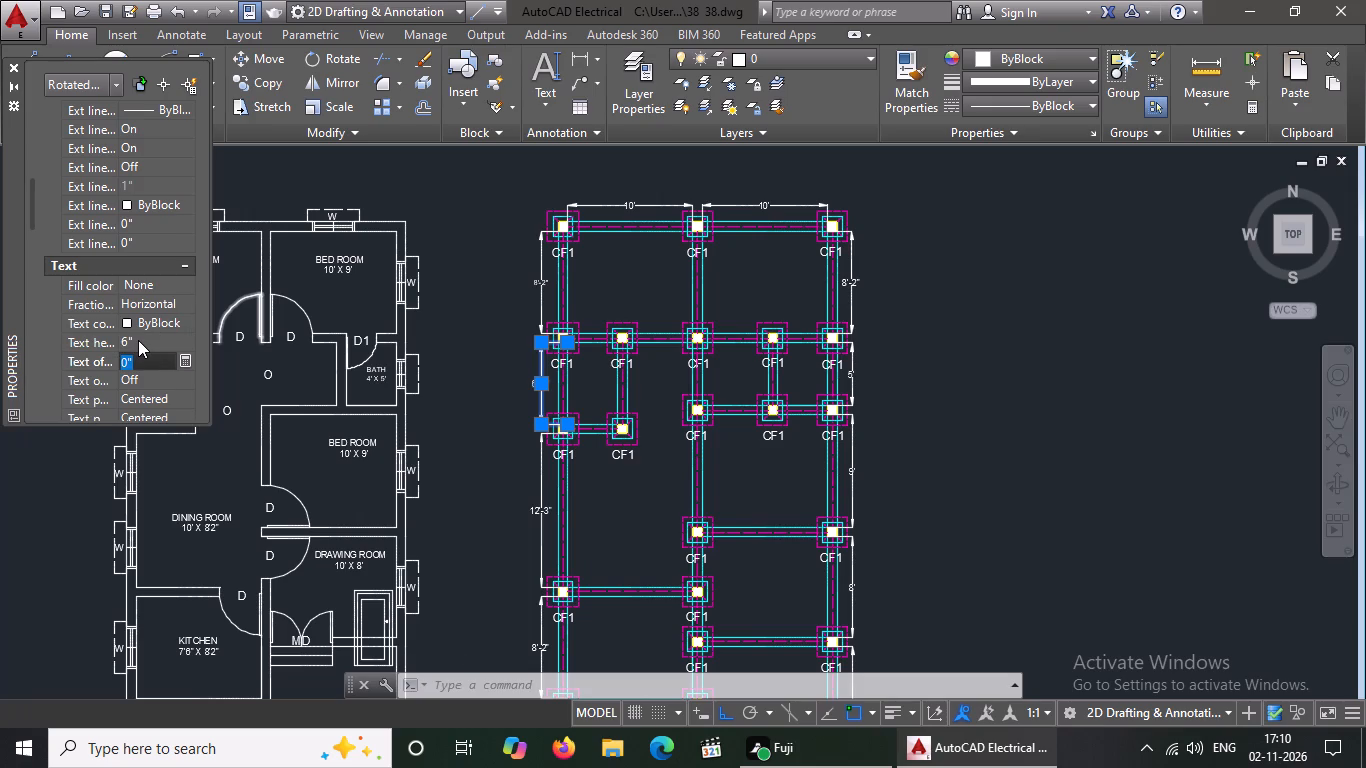
scroll(138, 340, down, 15)
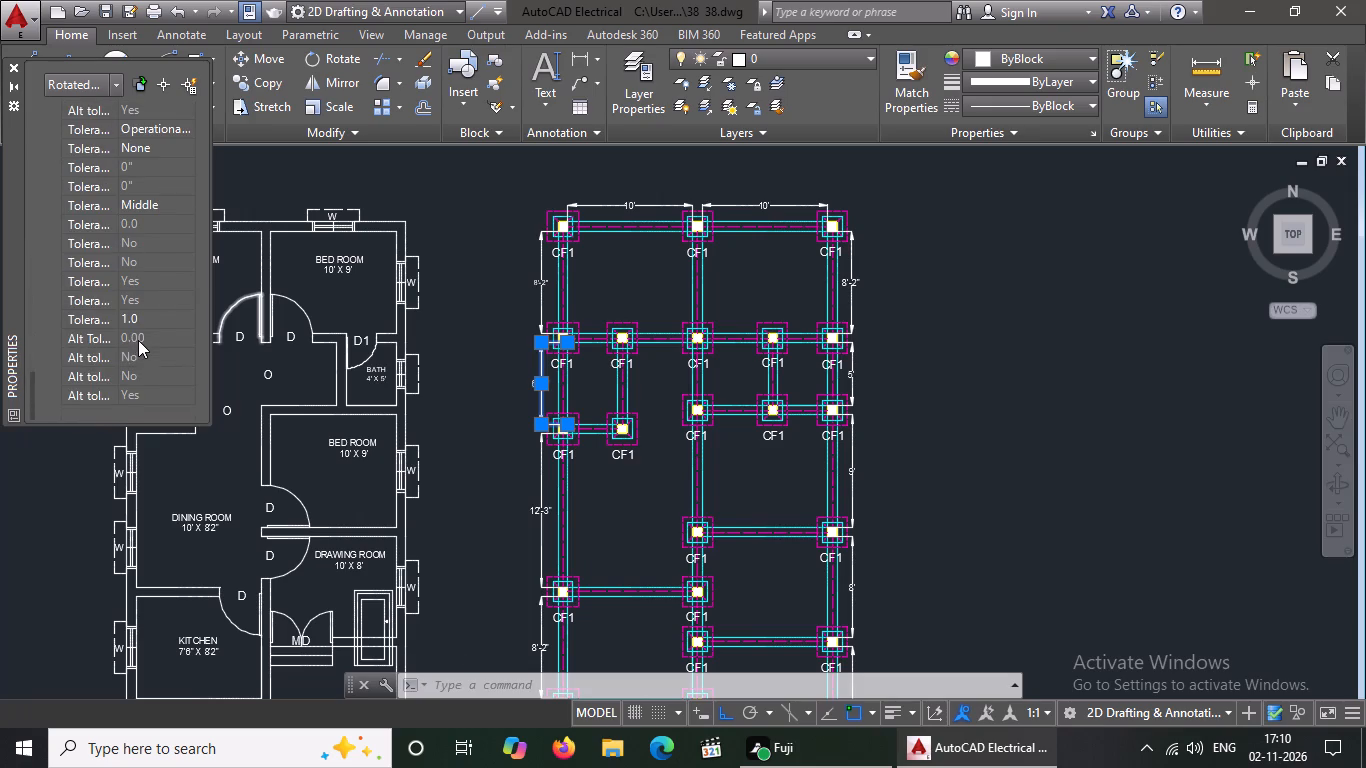
scroll(138, 340, down, 4)
key(Escape)
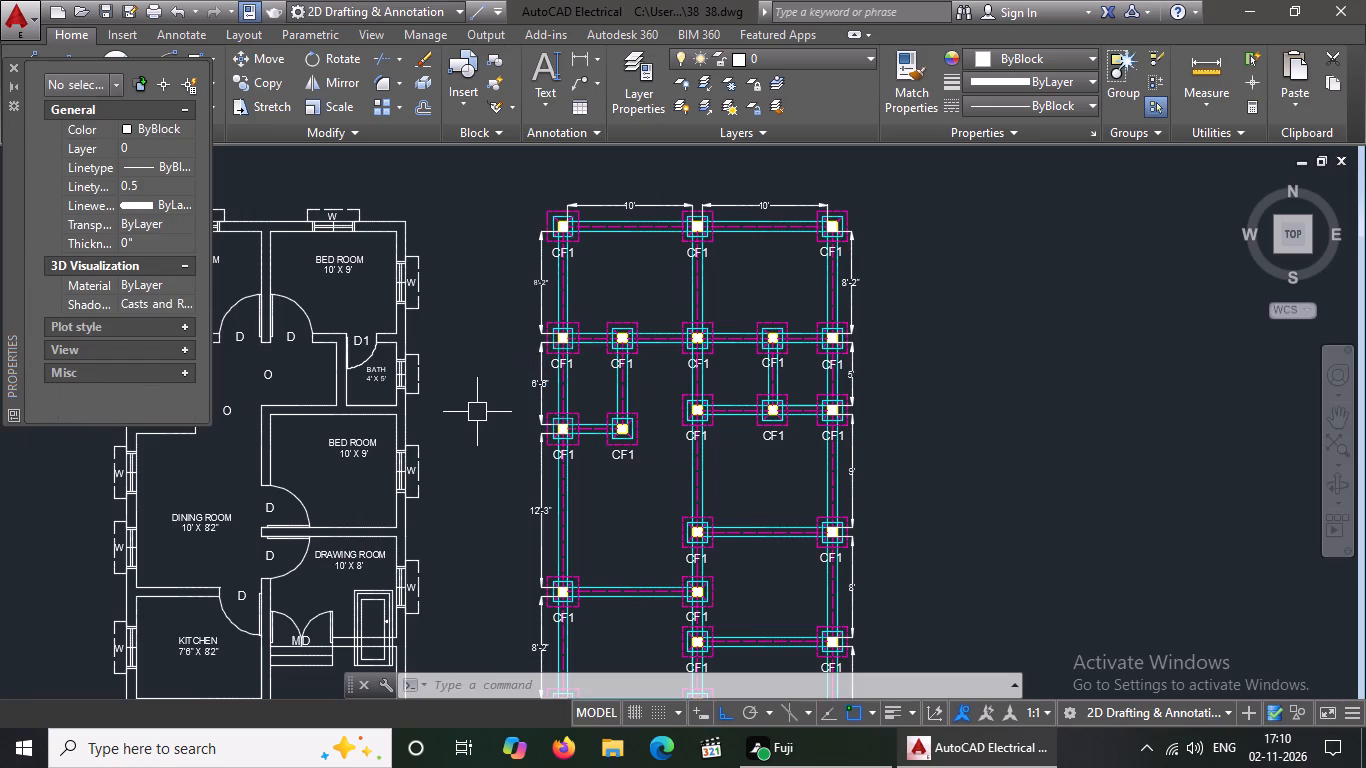
Set the text height of the vertical 8'-2" dimension beside the foundation plan's upper-left bay to 6" and deselect it.
click(534, 284)
scroll(149, 313, down, 1)
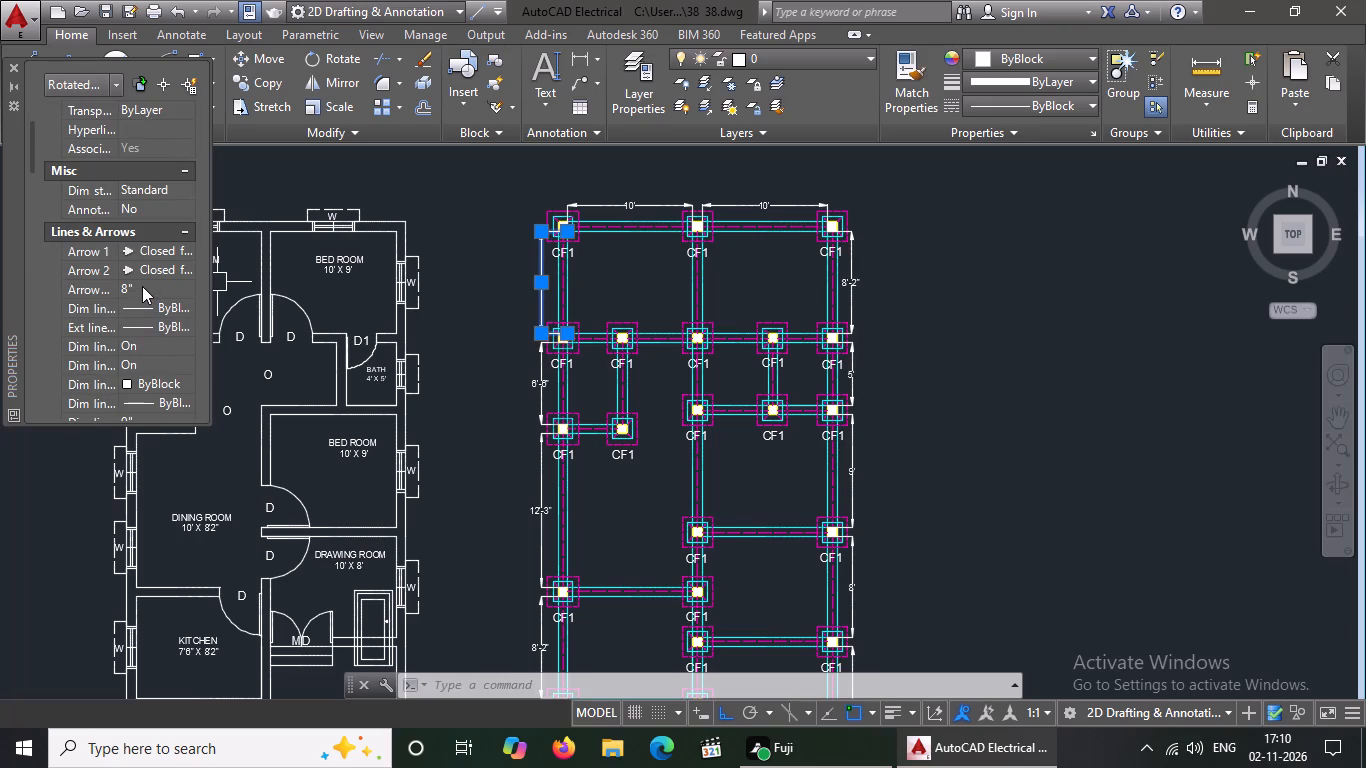
click(142, 286)
scroll(150, 278, down, 5)
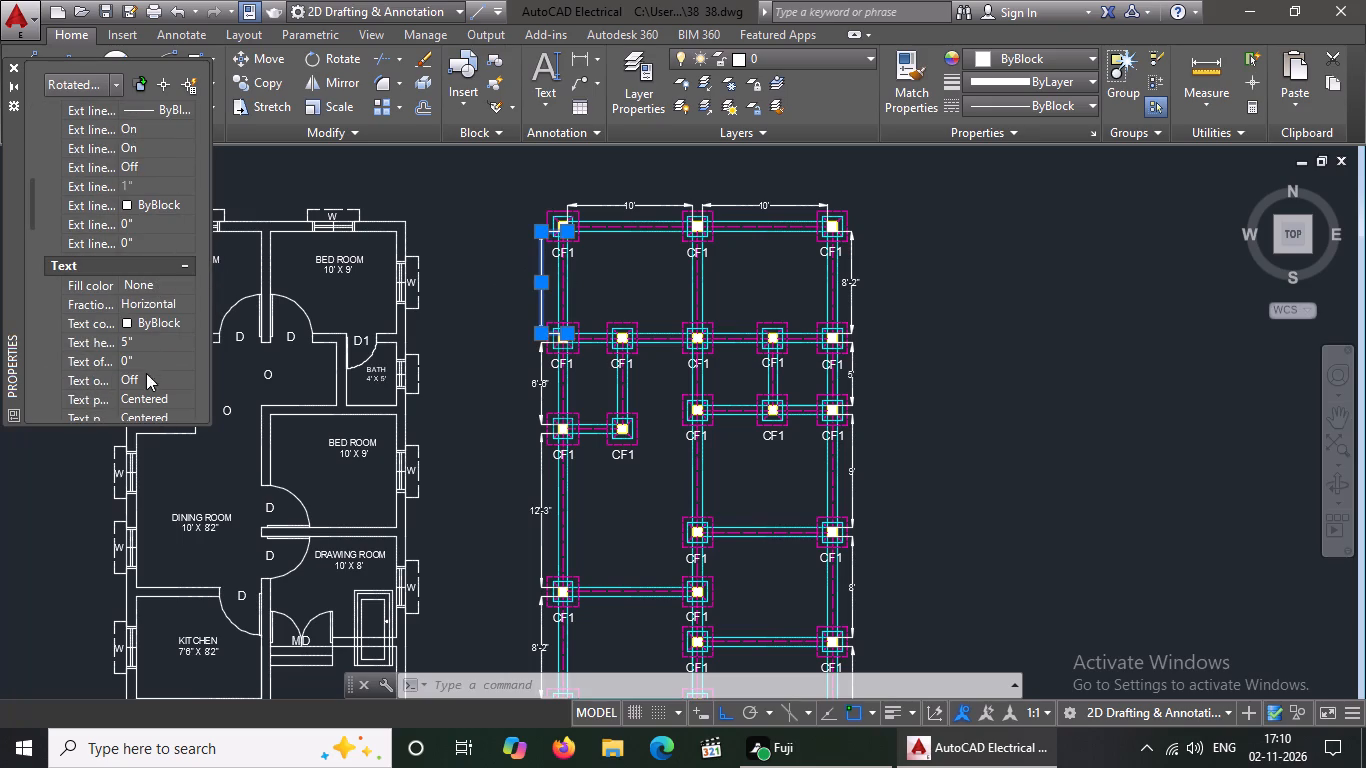
click(142, 340)
key(BackSpace)
key(BackSpace)
key(5)
key(BackSpace)
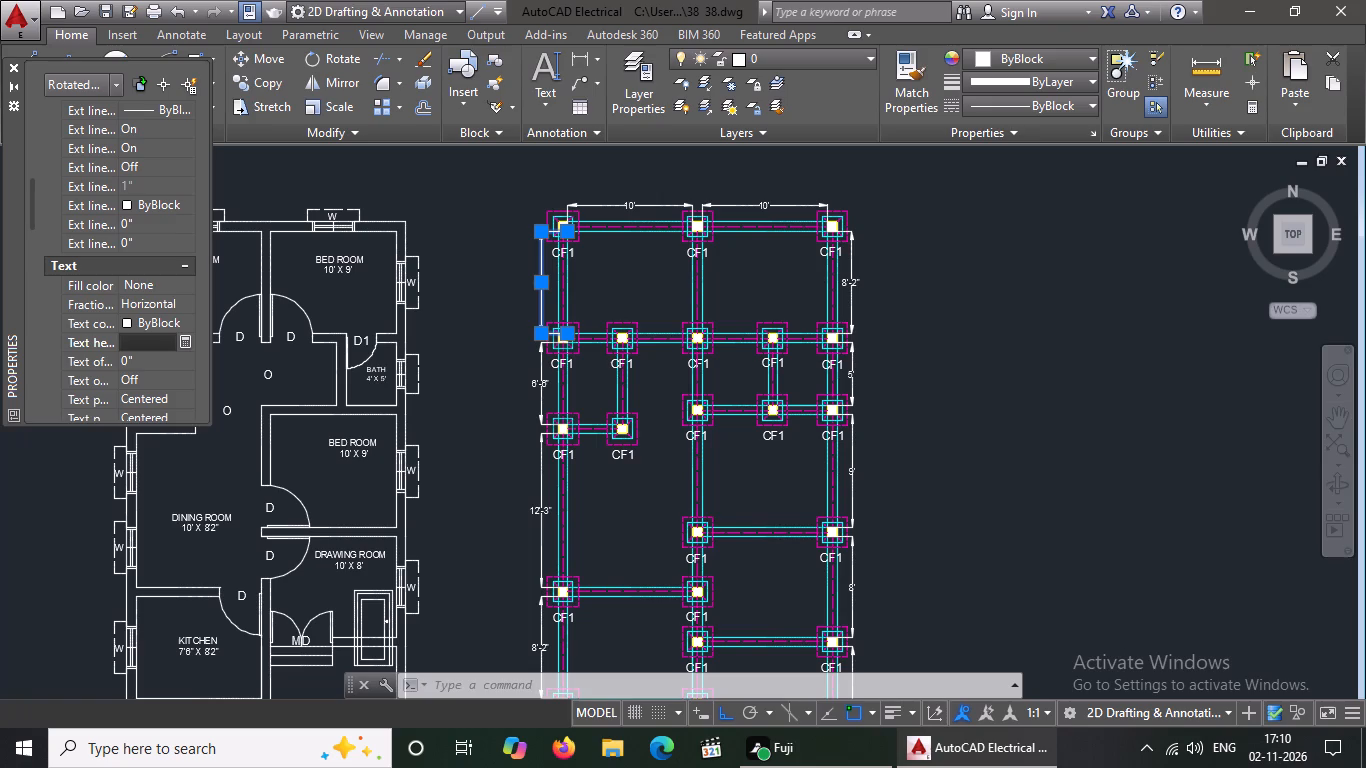
key(6)
key(shift+quotedbl)
key(Return)
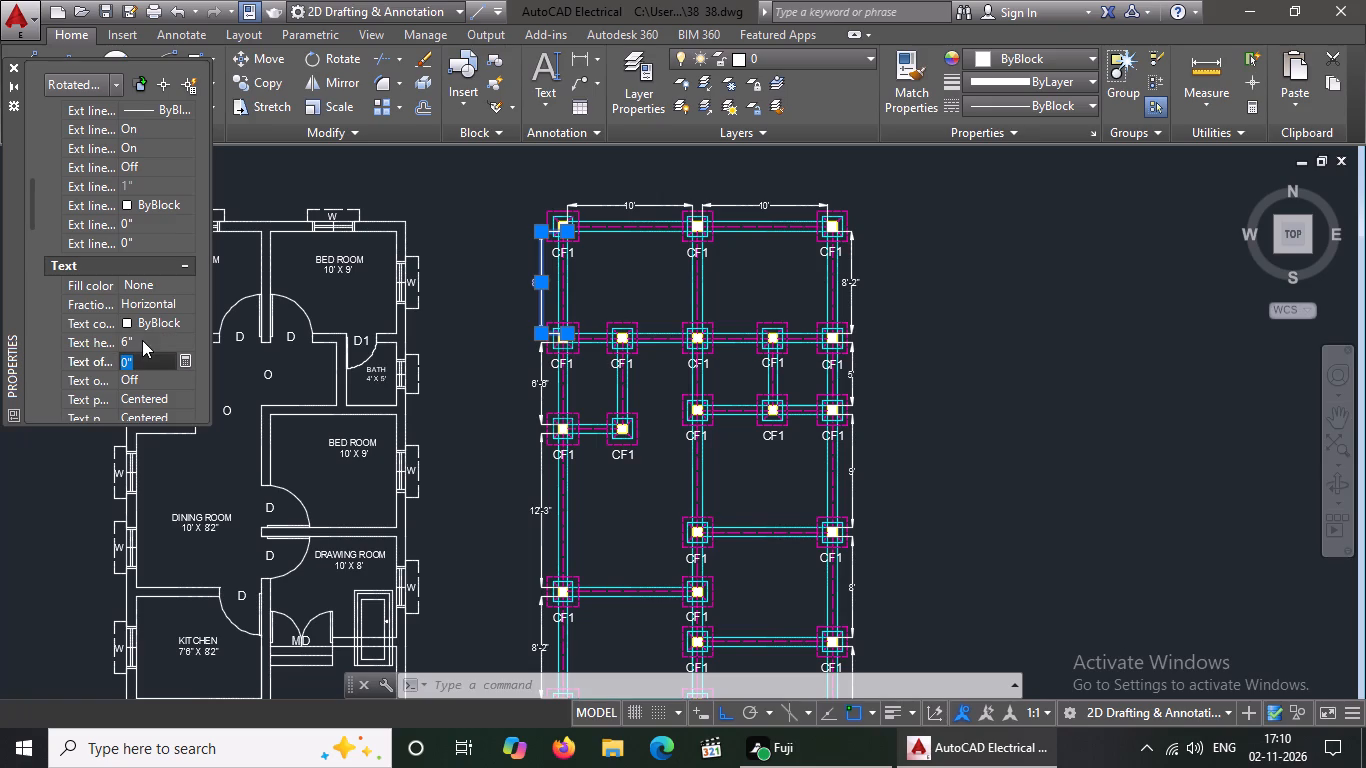
scroll(142, 353, down, 12)
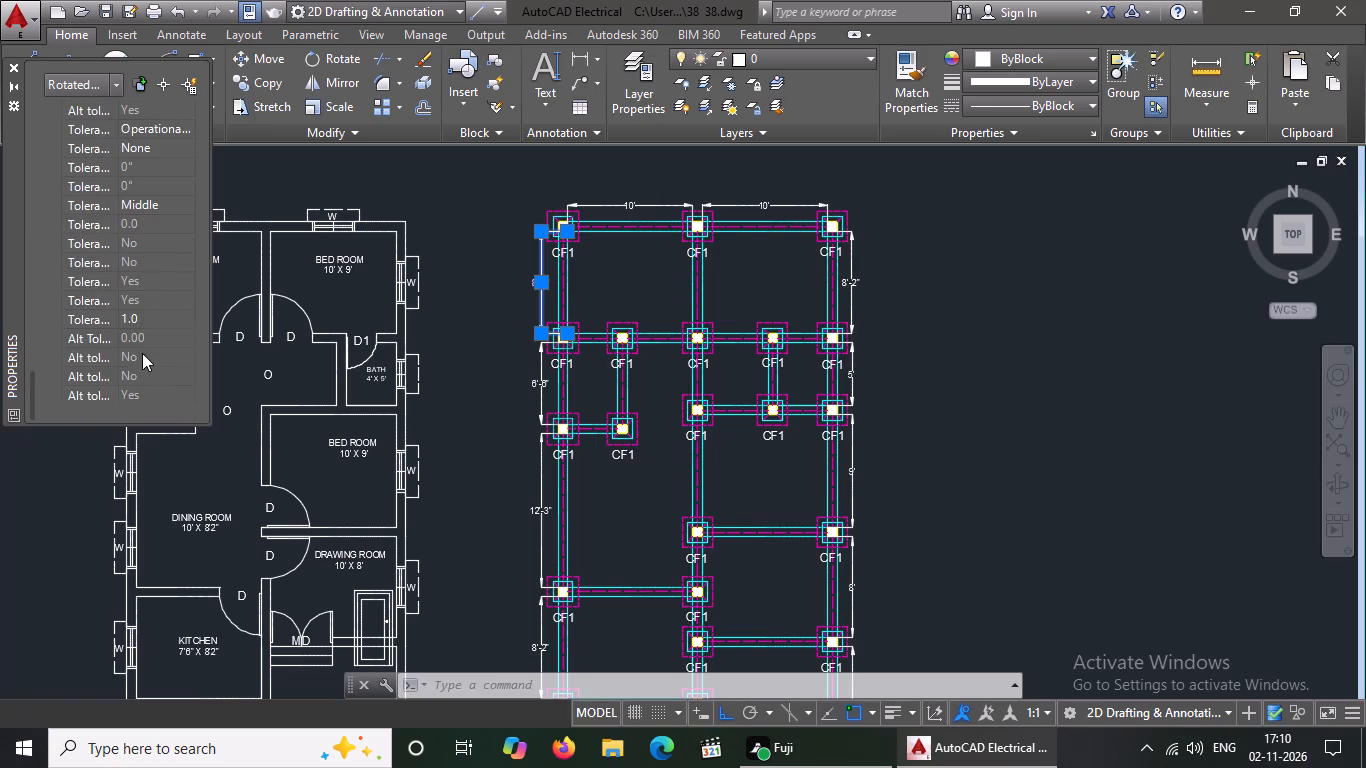
scroll(142, 353, down, 3)
key(Escape)
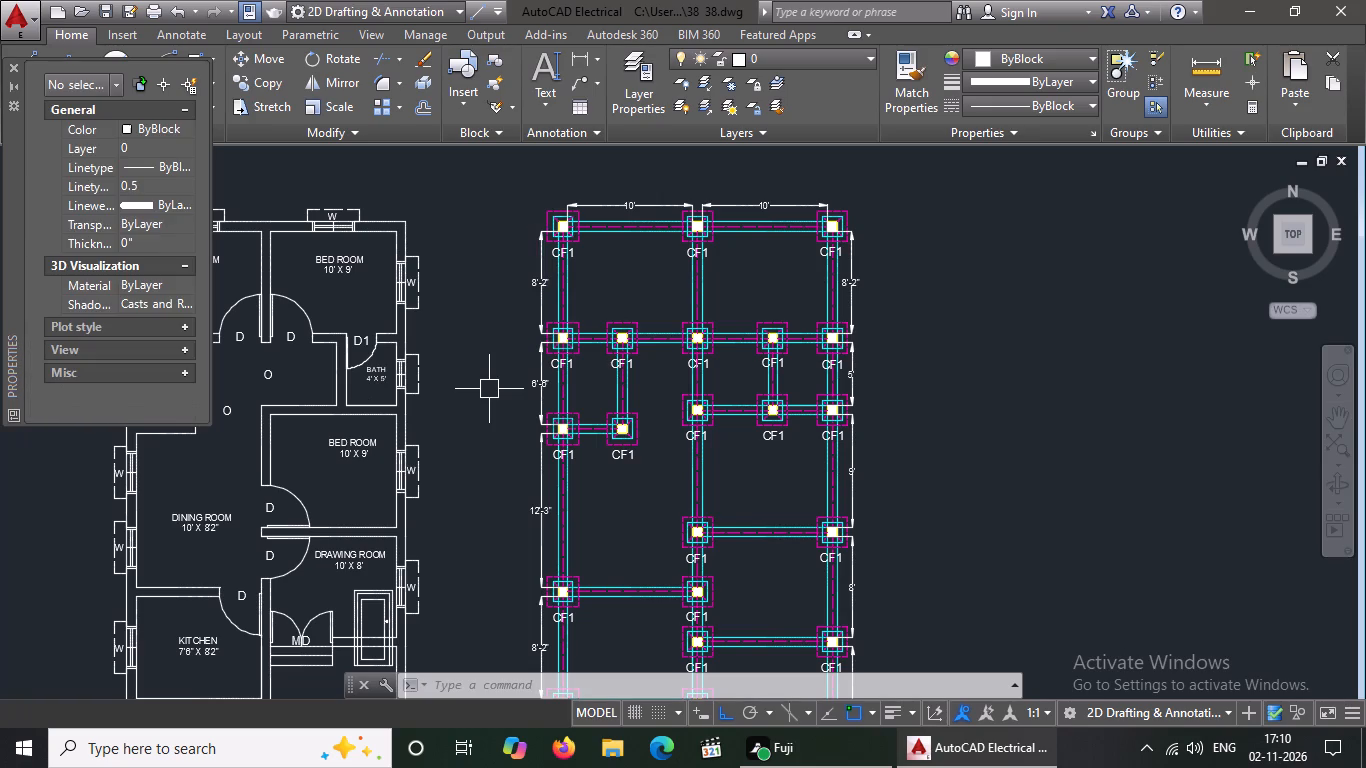
Check the text height of the 10' dimension above the foundation plan's upper-left bay, then deselect it.
click(632, 206)
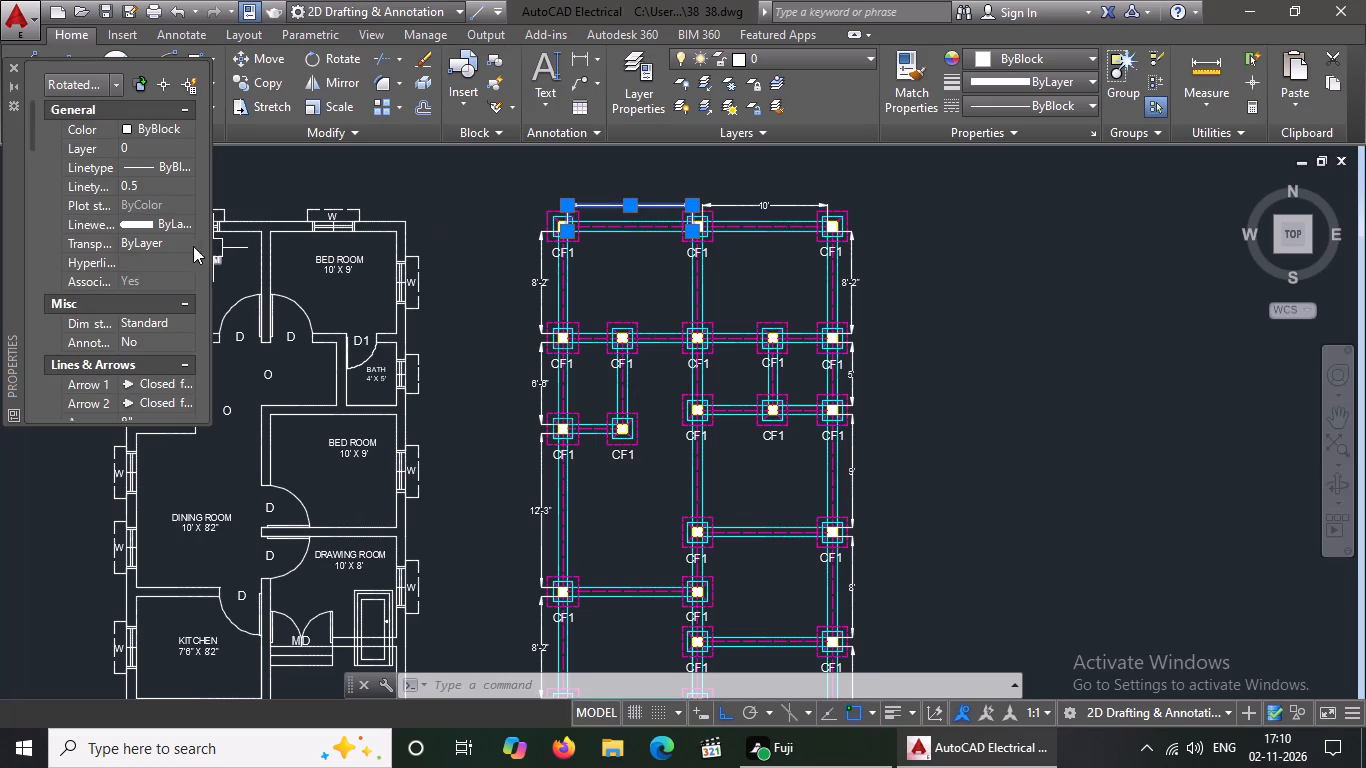
scroll(170, 243, down, 5)
scroll(105, 381, down, 1)
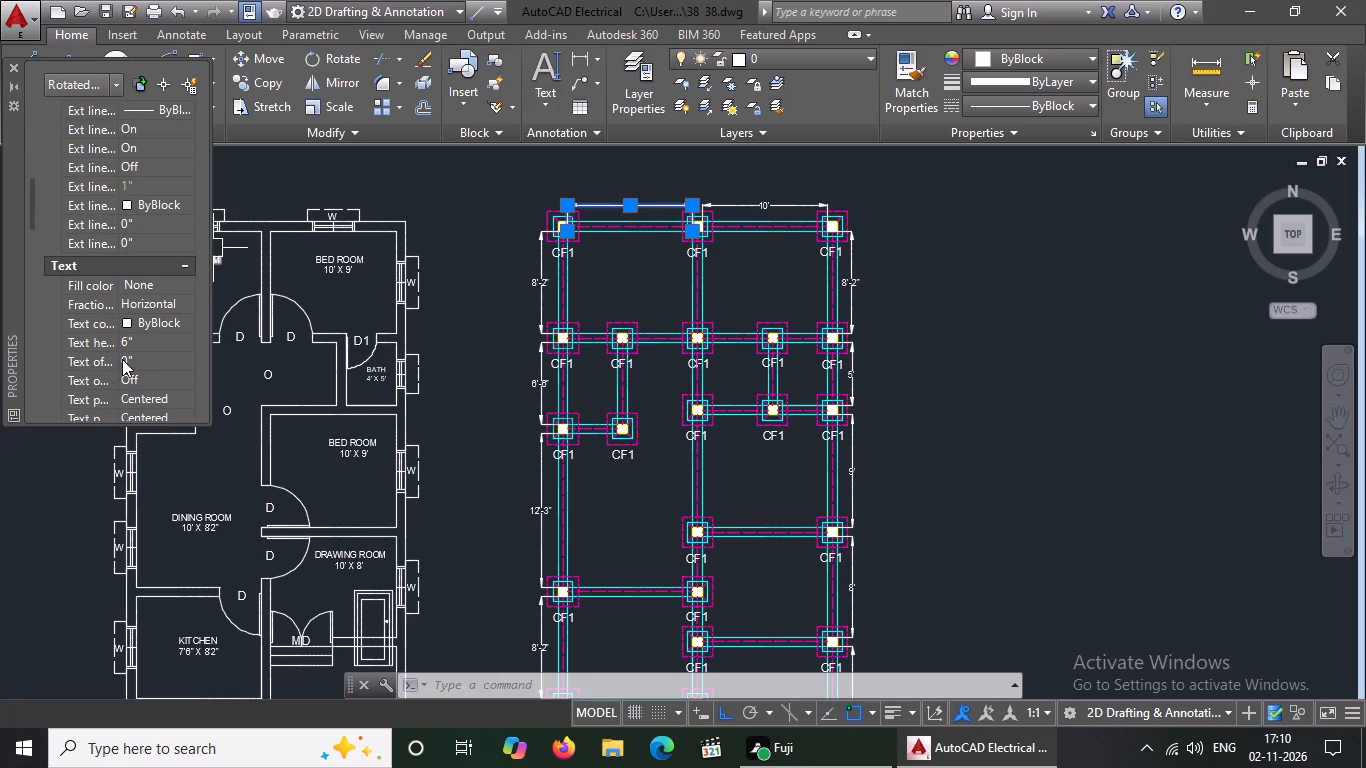
key(Escape)
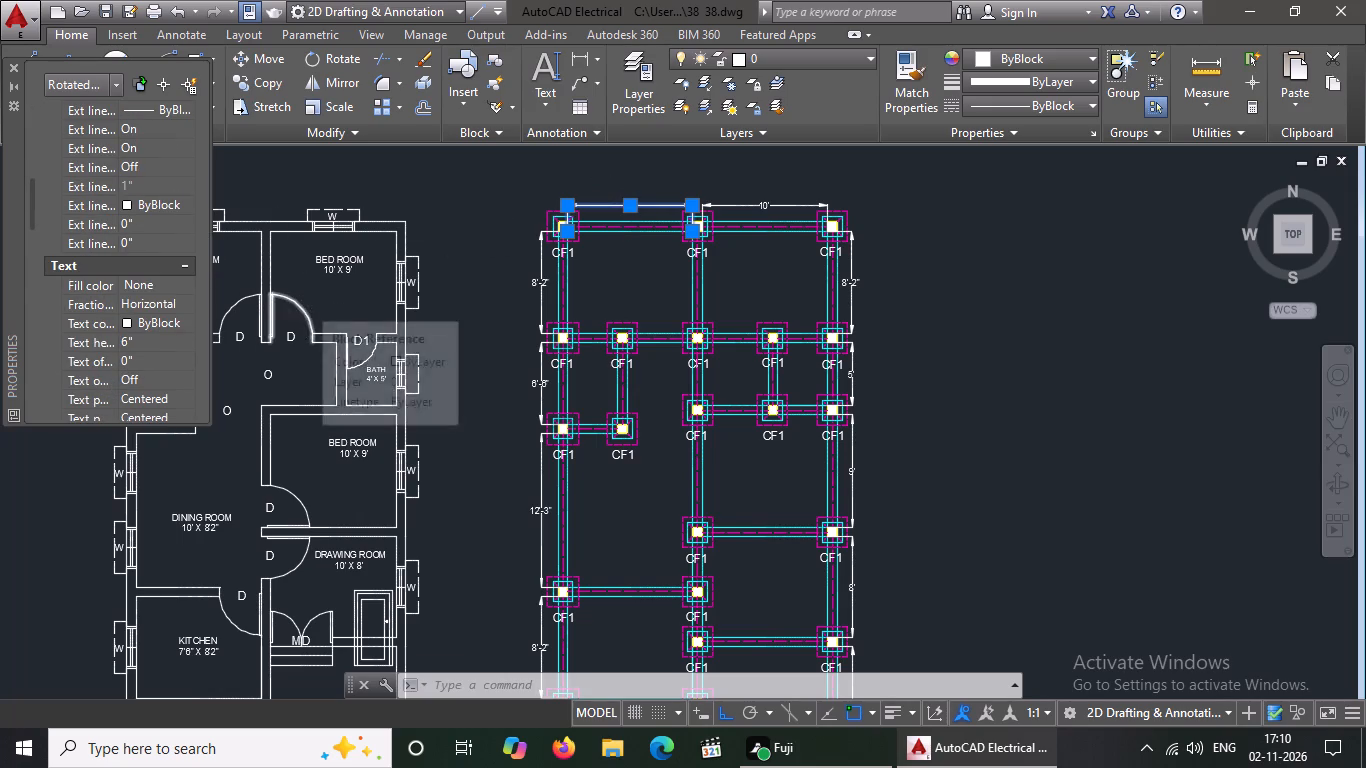
key(Escape)
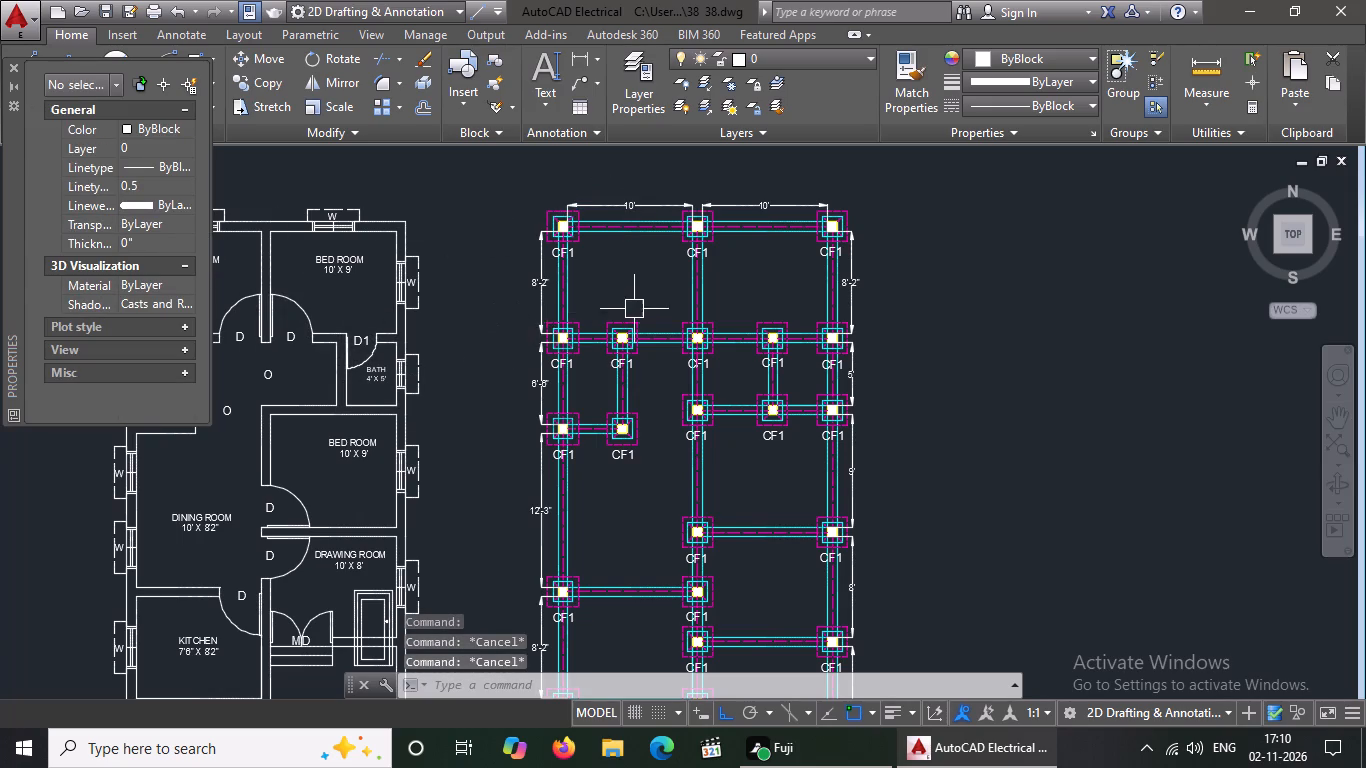
Set the text height of the 3' parapet dimension beside the front elevation to 6".
scroll(638, 306, down, 2)
scroll(648, 521, up, 3)
scroll(477, 470, up, 1)
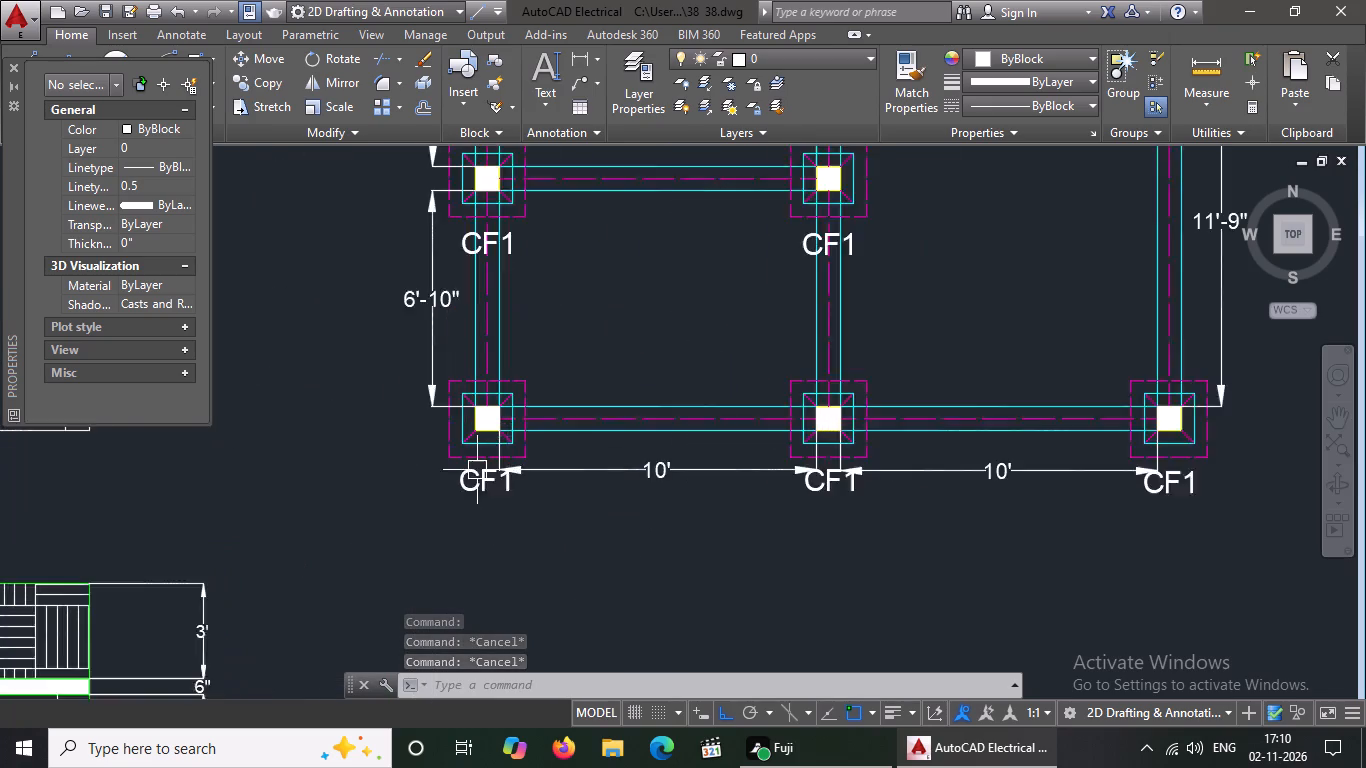
scroll(477, 470, up, 1)
scroll(572, 455, down, 5)
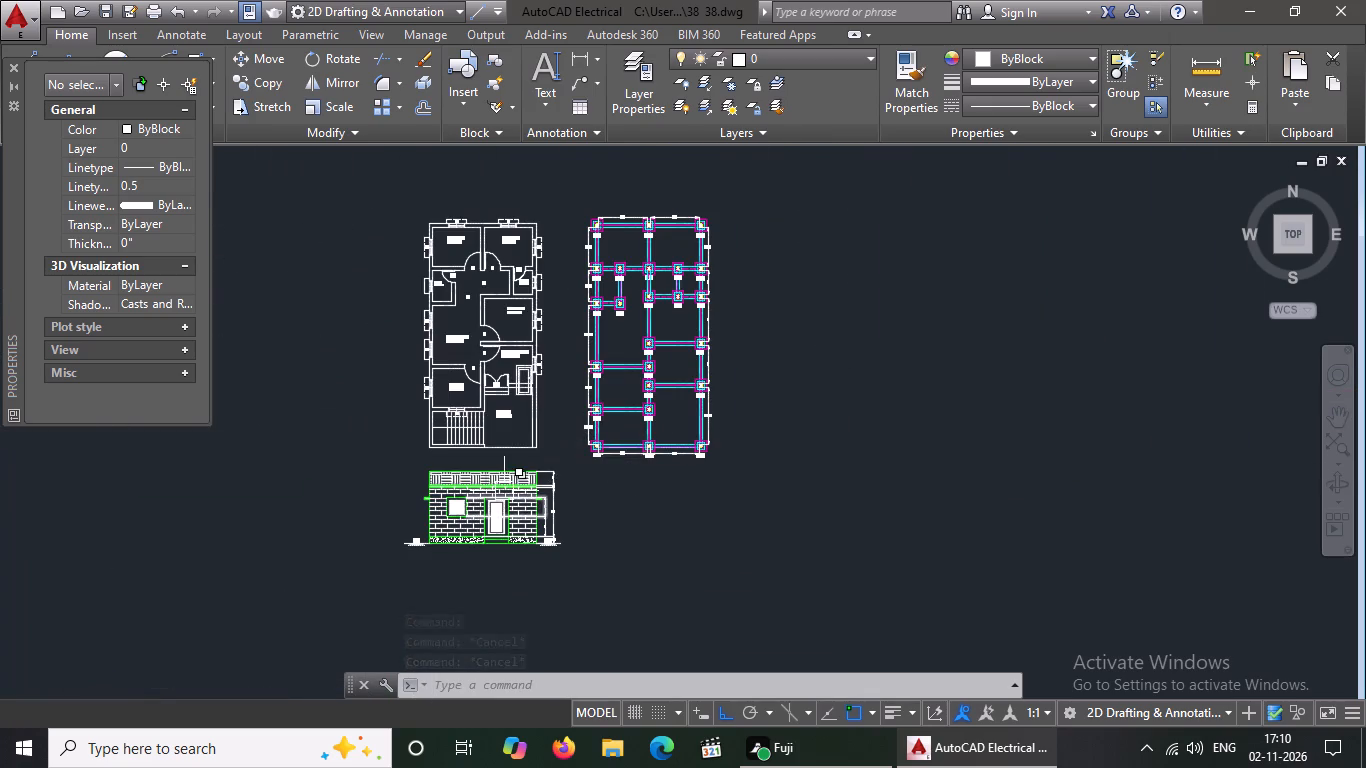
scroll(504, 491, up, 5)
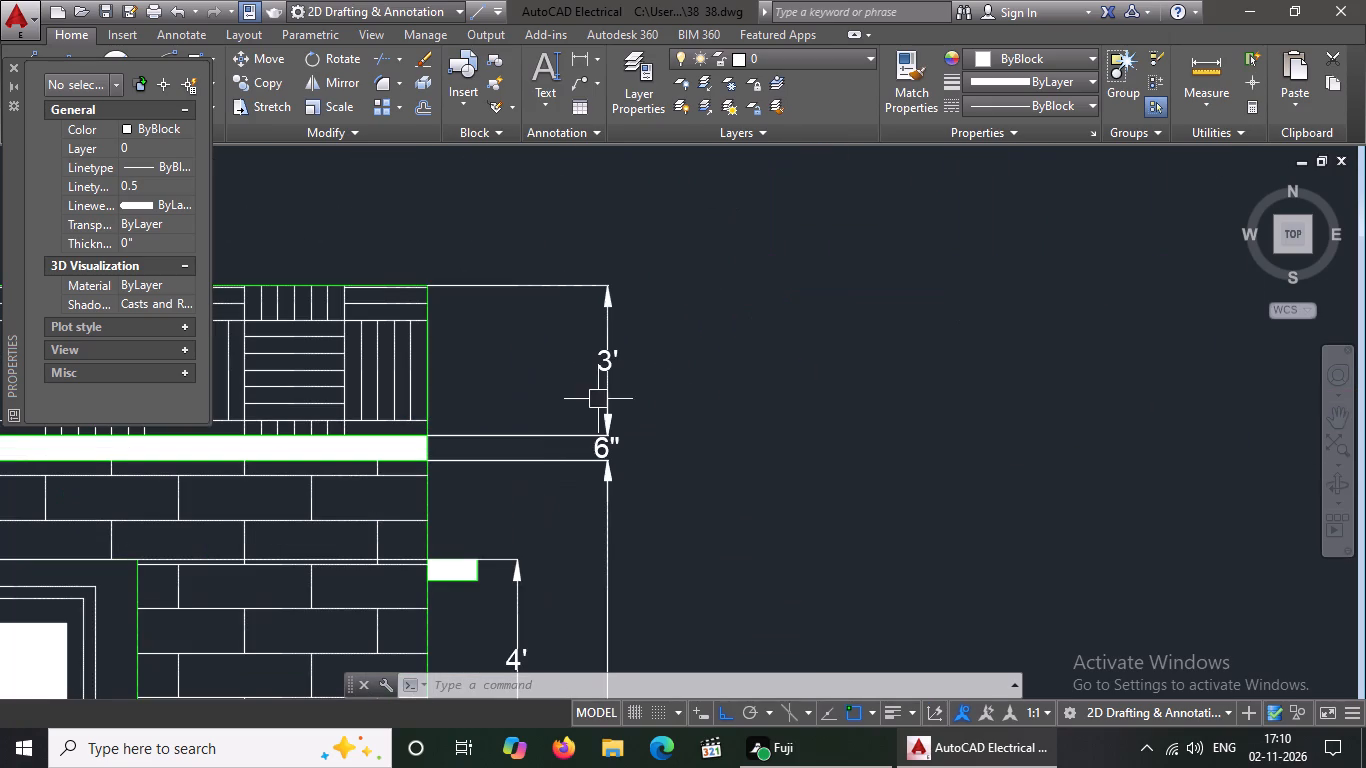
click(605, 381)
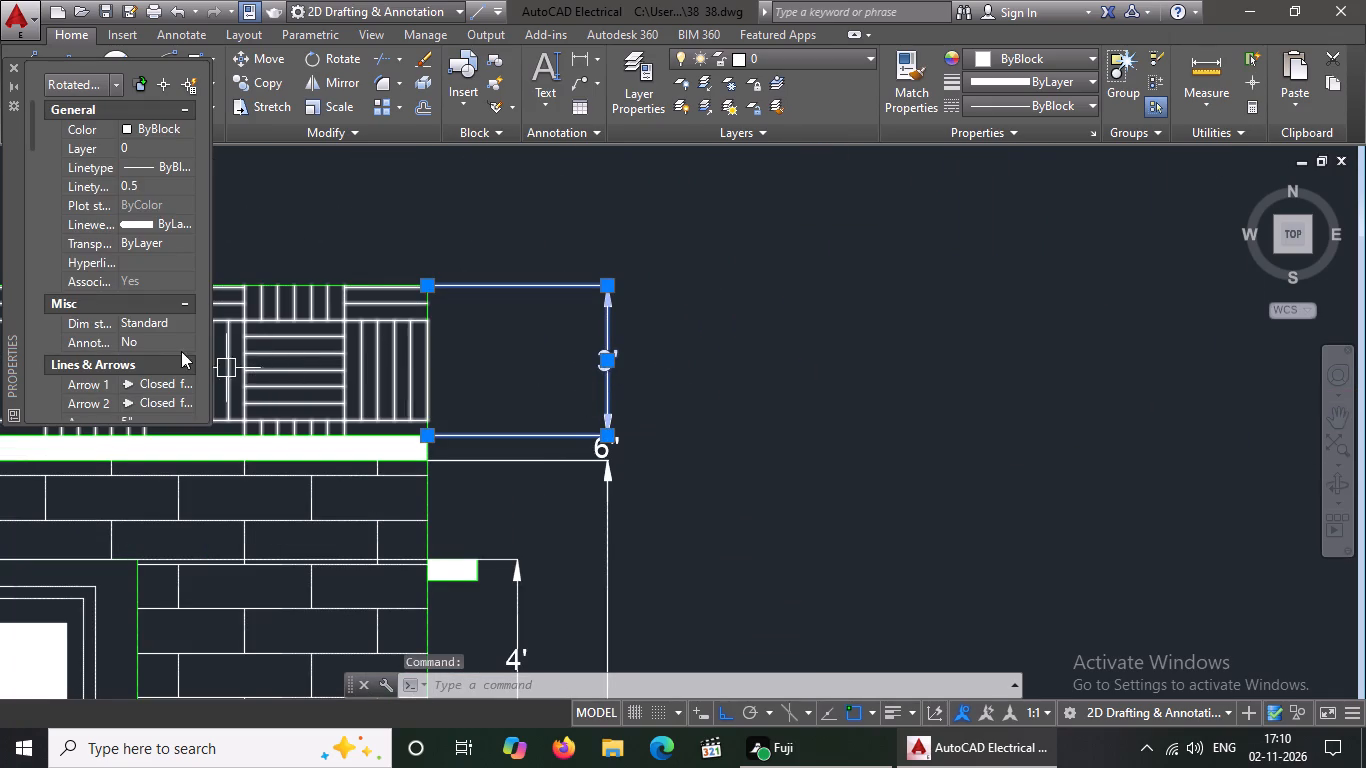
scroll(168, 346, down, 3)
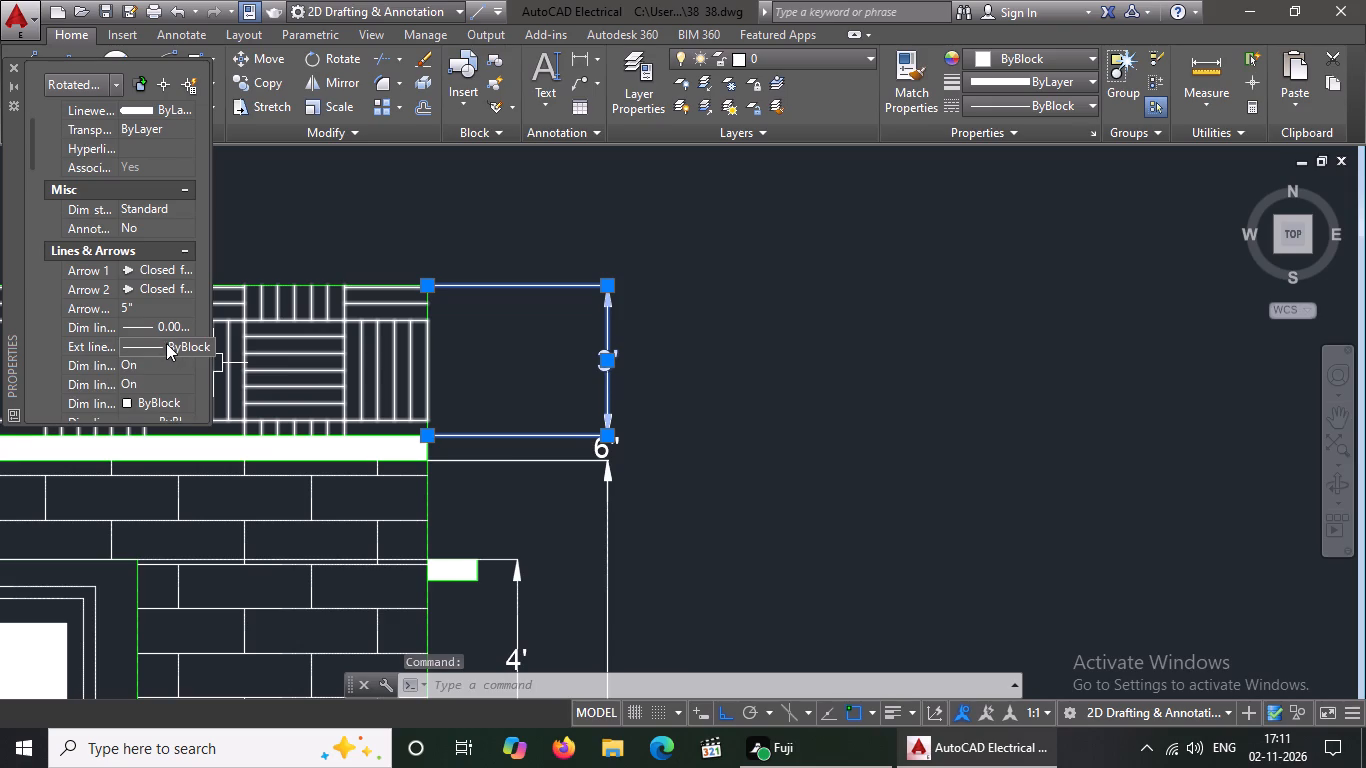
scroll(137, 325, down, 5)
scroll(157, 237, down, 3)
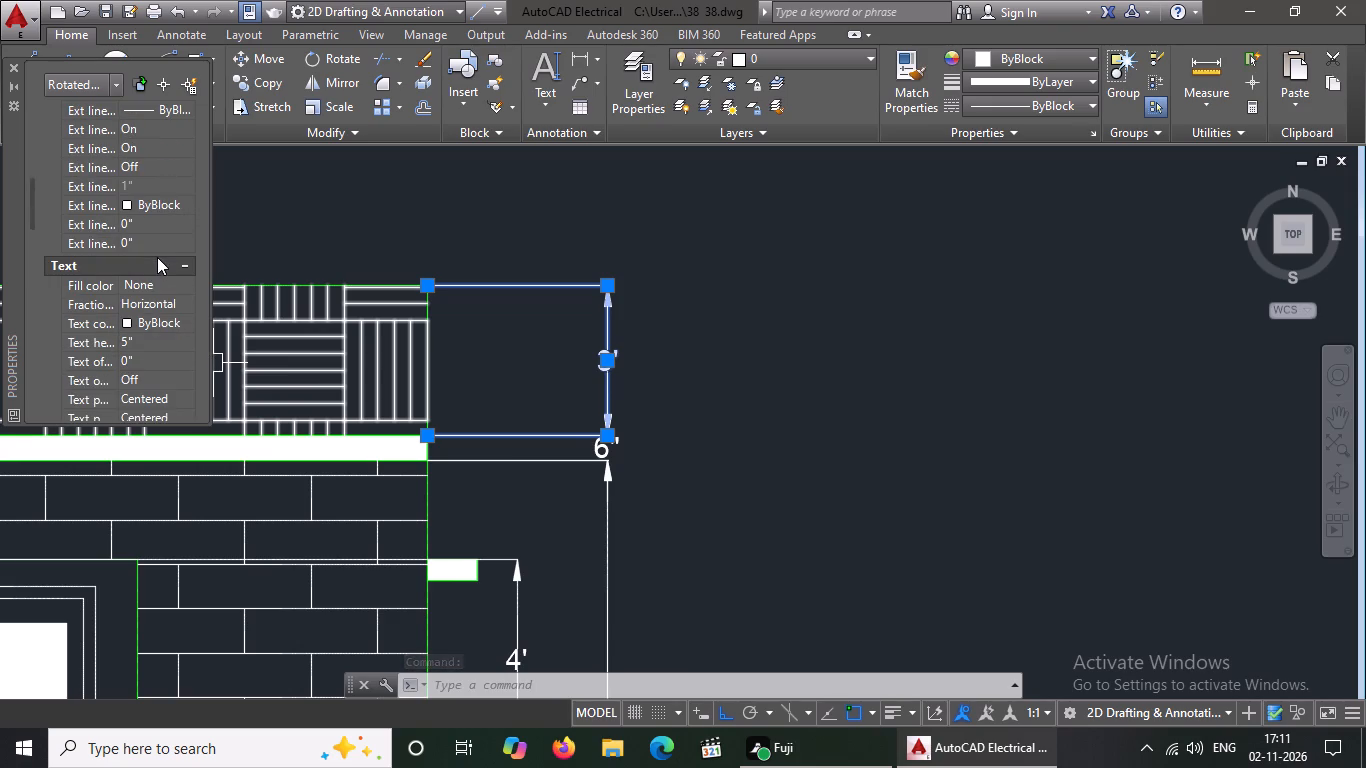
click(147, 342)
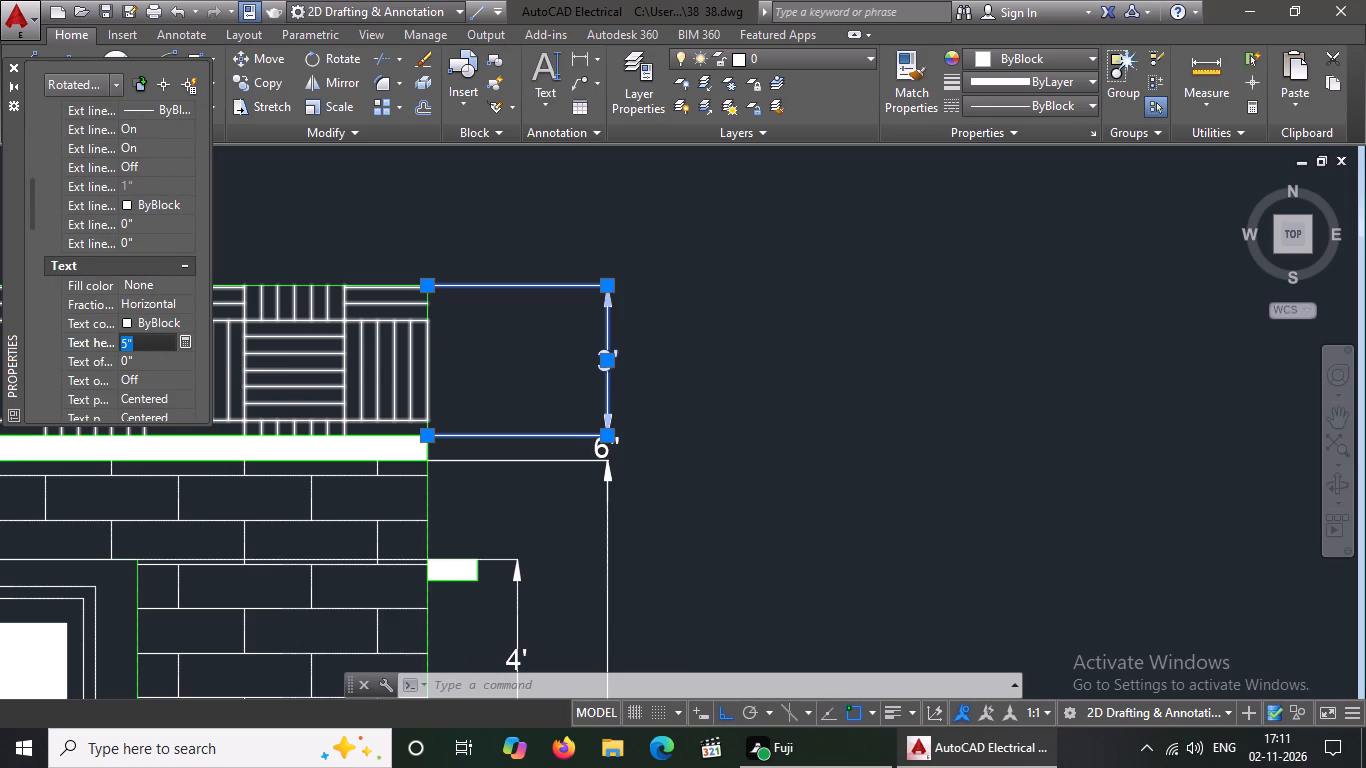
key(BackSpace)
key(BackSpace)
key(6)
key(shift+quotedbl)
key(Return)
Set the arrow size of the front elevation's 3' parapet dimension to 6" and deselect it.
scroll(666, 334, down, 1)
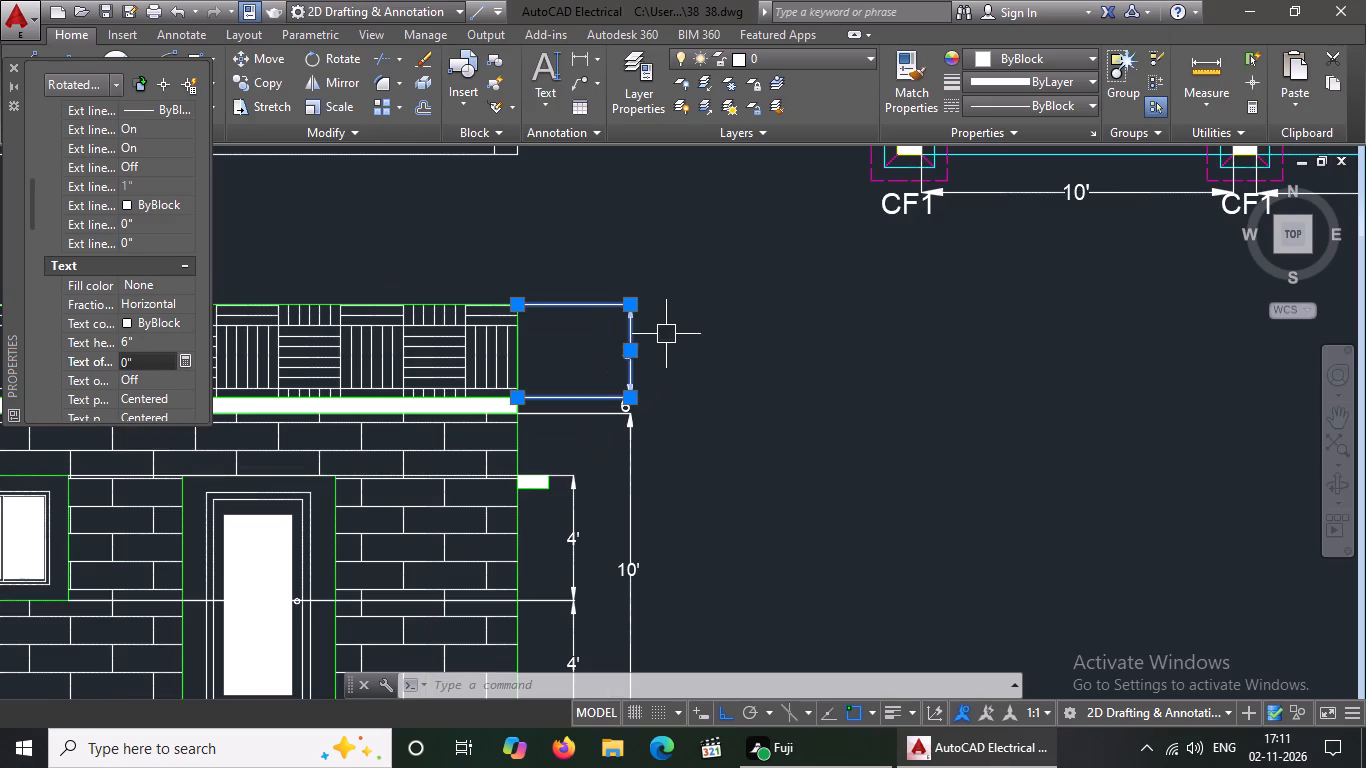
scroll(151, 300, up, 3)
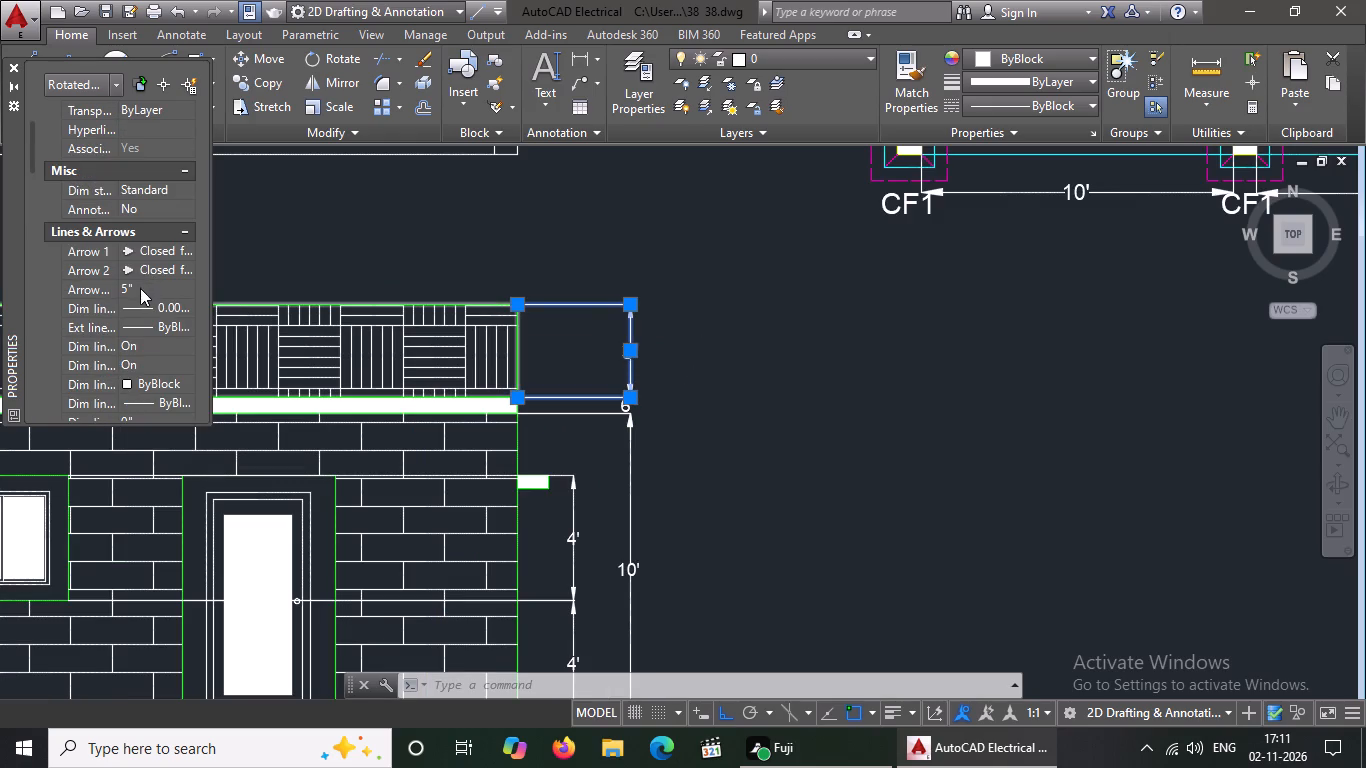
click(140, 288)
key(BackSpace)
key(BackSpace)
key(6)
key(shift+quotedbl)
key(Return)
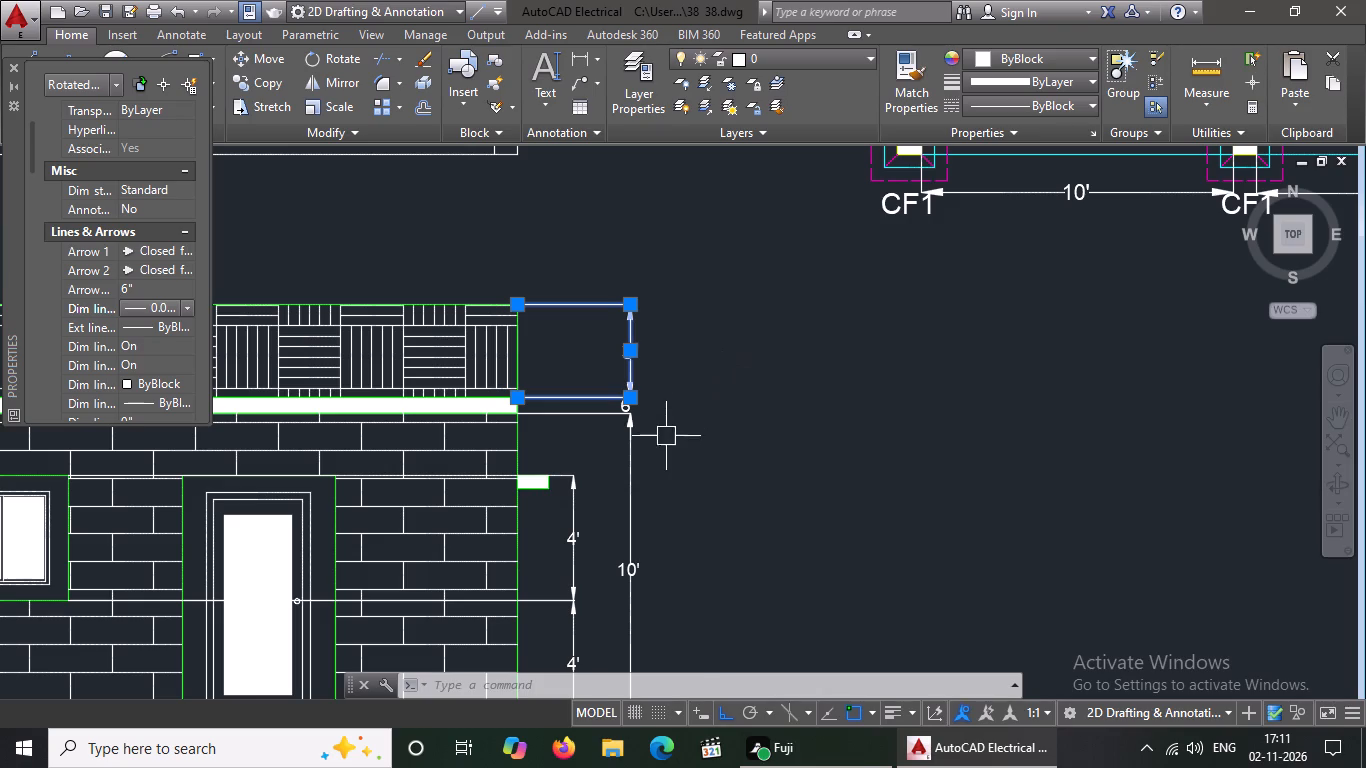
key(Escape)
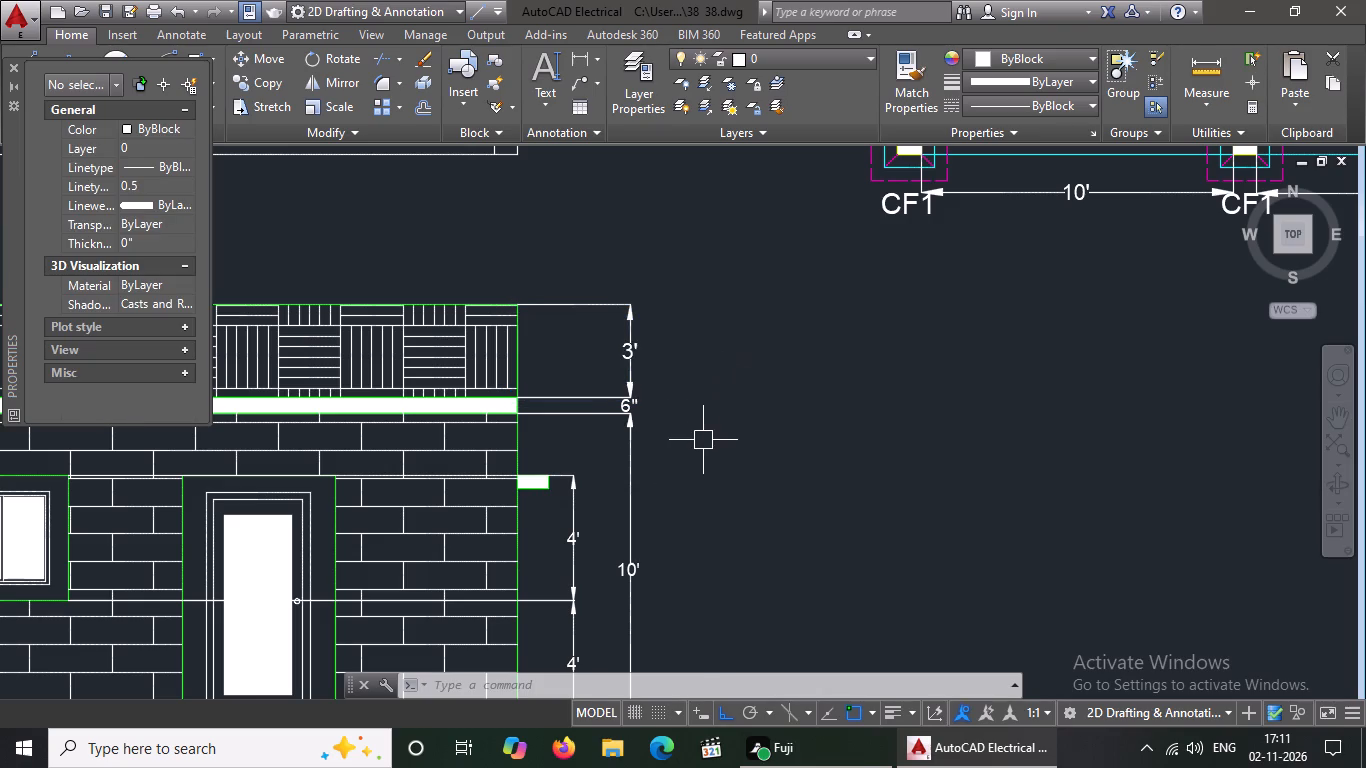
Set the arrow size of the 6" slab dimension below the front elevation's 3' dimension to 6".
scroll(610, 420, up, 1)
click(612, 399)
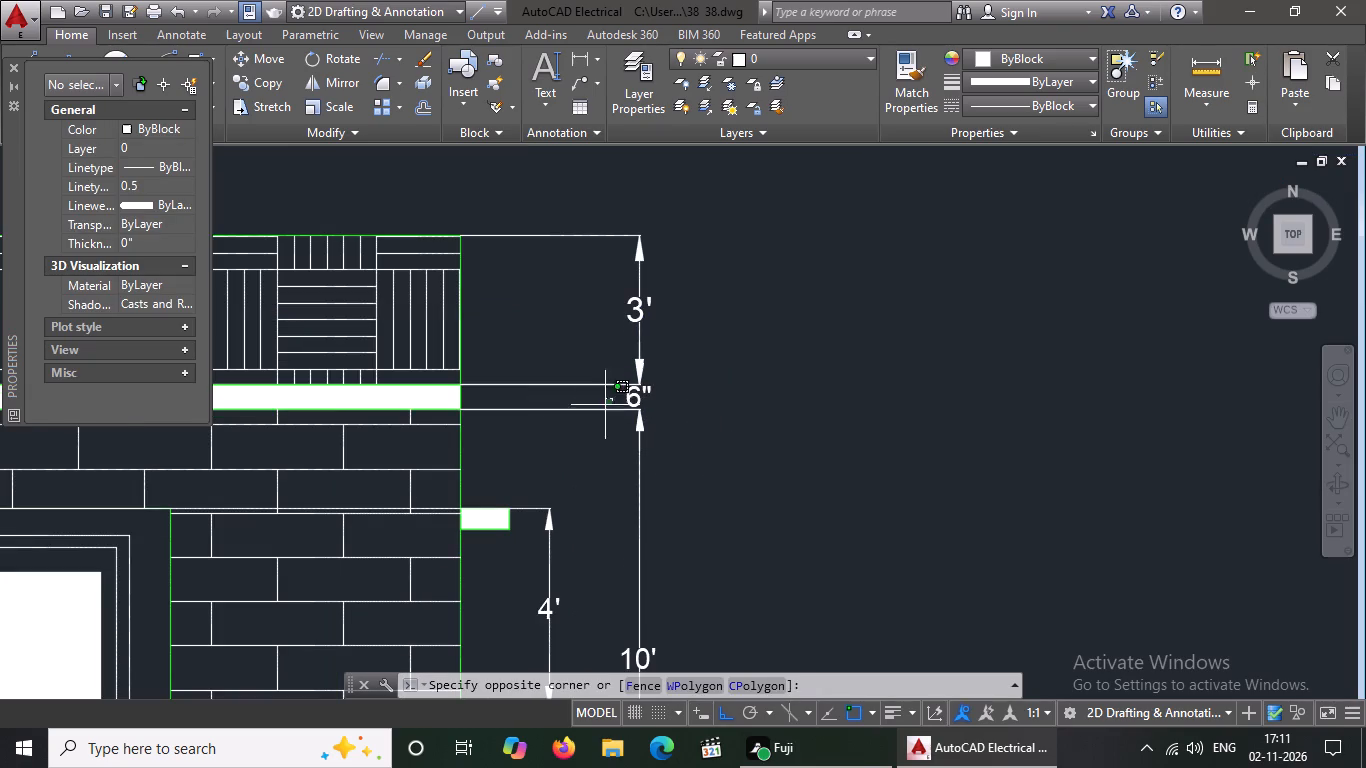
click(632, 395)
click(634, 390)
scroll(631, 402, up, 2)
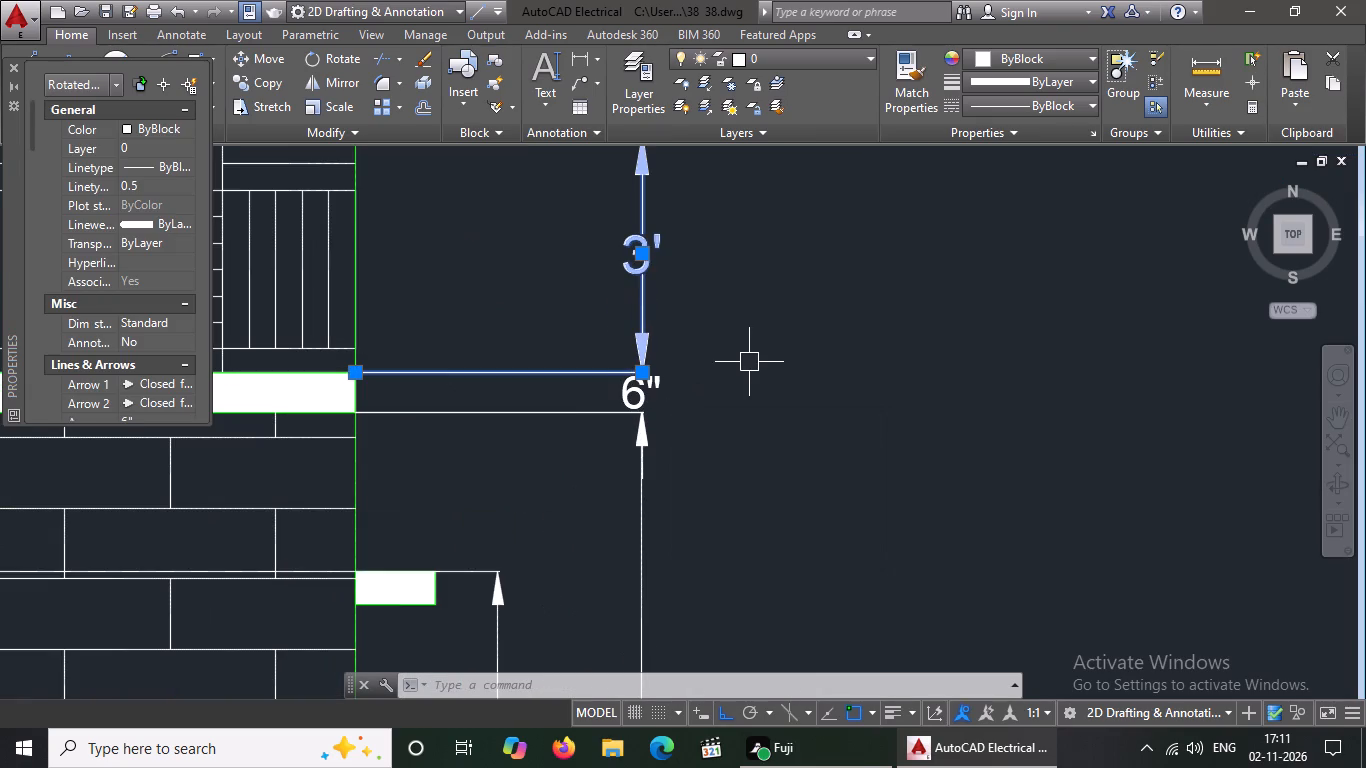
key(Escape)
click(628, 403)
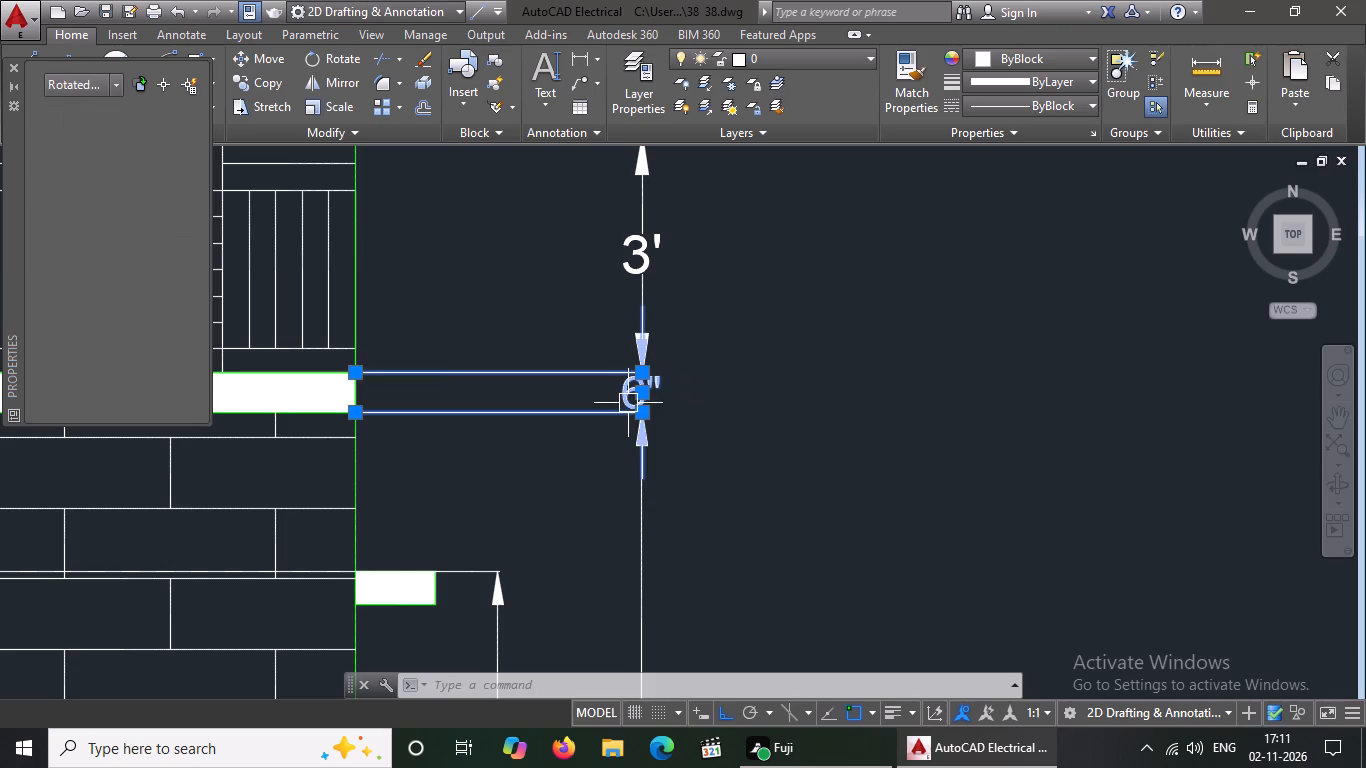
scroll(152, 365, down, 2)
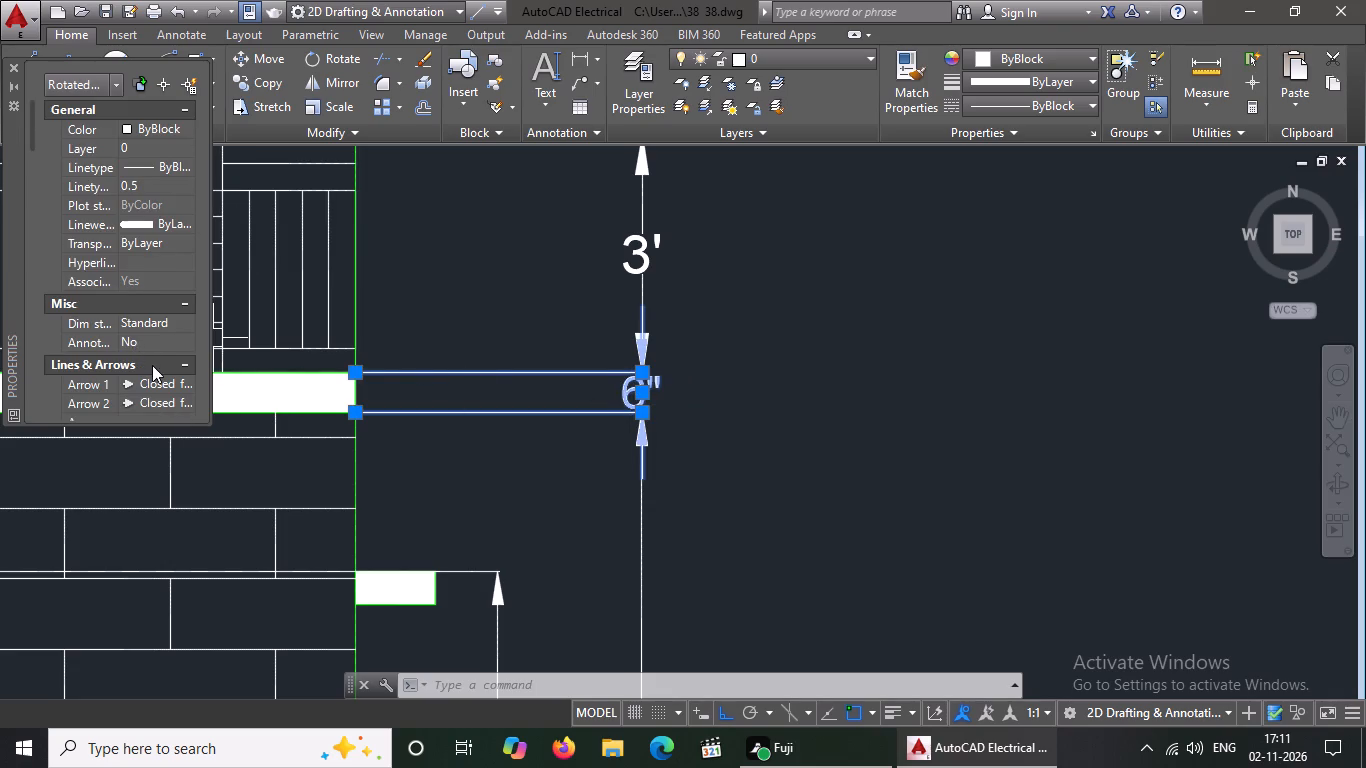
click(135, 188)
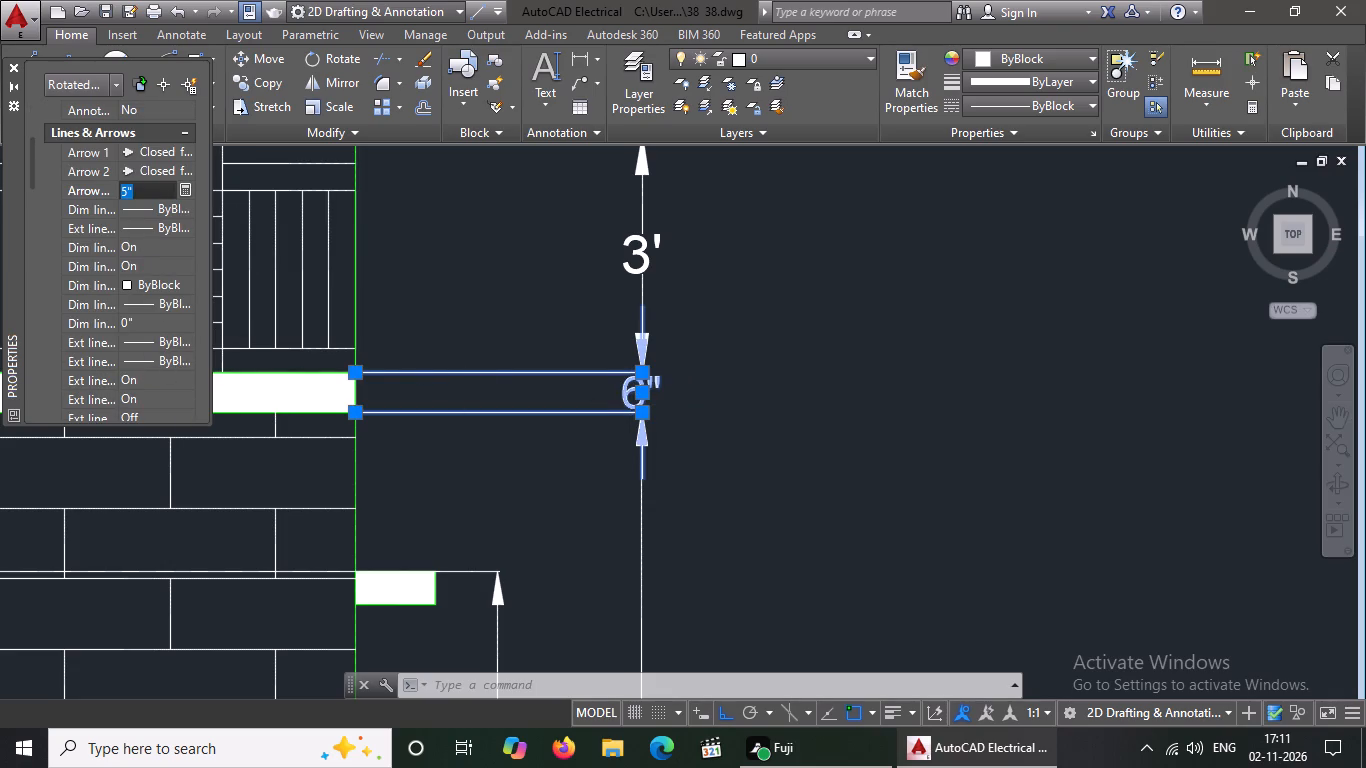
key(BackSpace)
key(BackSpace)
key(6)
key(shift+quotedbl)
key(Return)
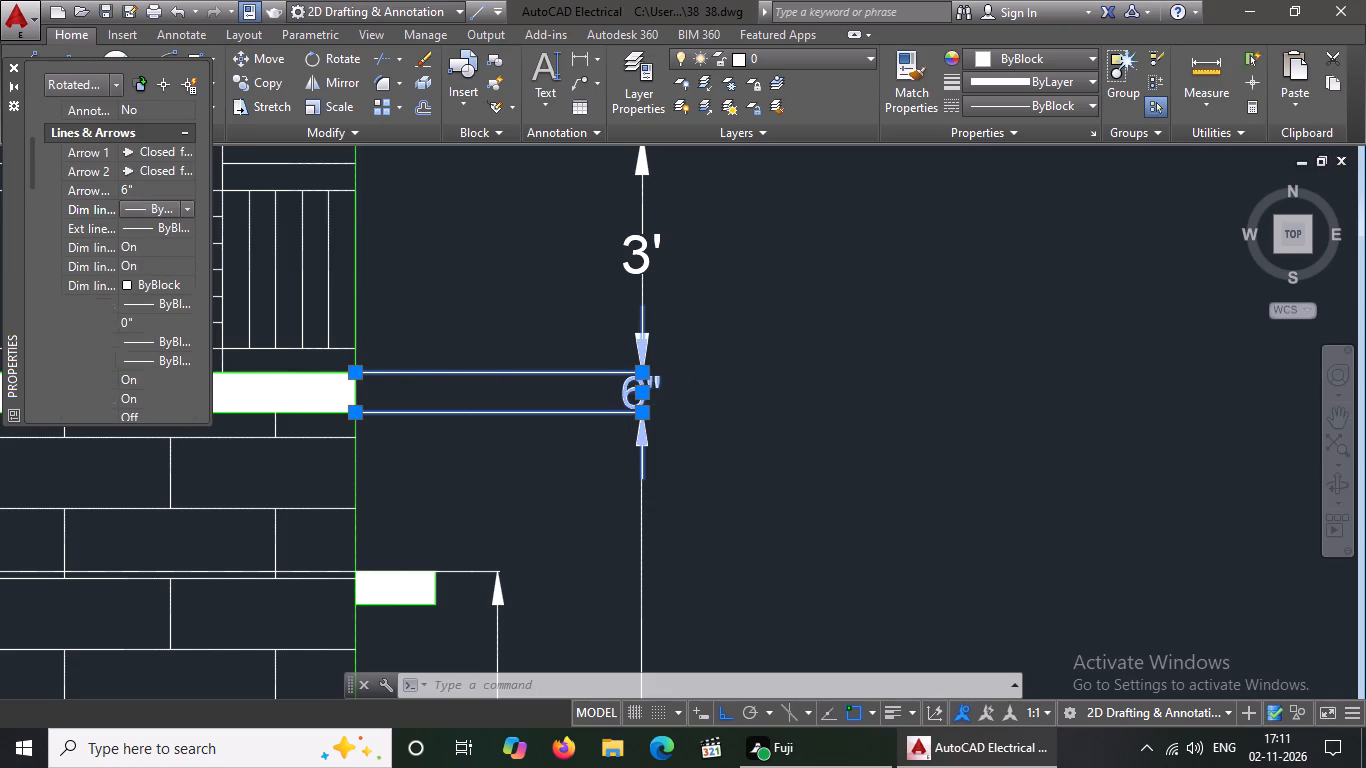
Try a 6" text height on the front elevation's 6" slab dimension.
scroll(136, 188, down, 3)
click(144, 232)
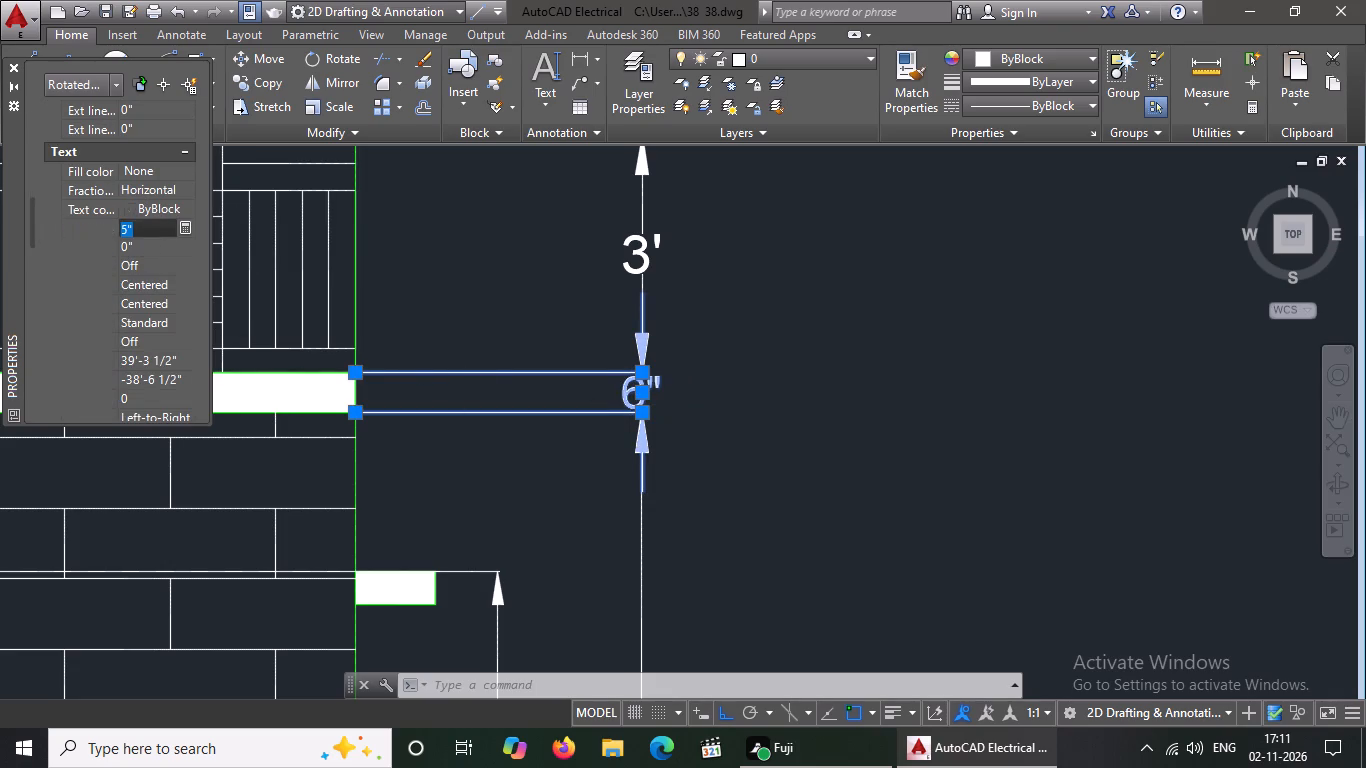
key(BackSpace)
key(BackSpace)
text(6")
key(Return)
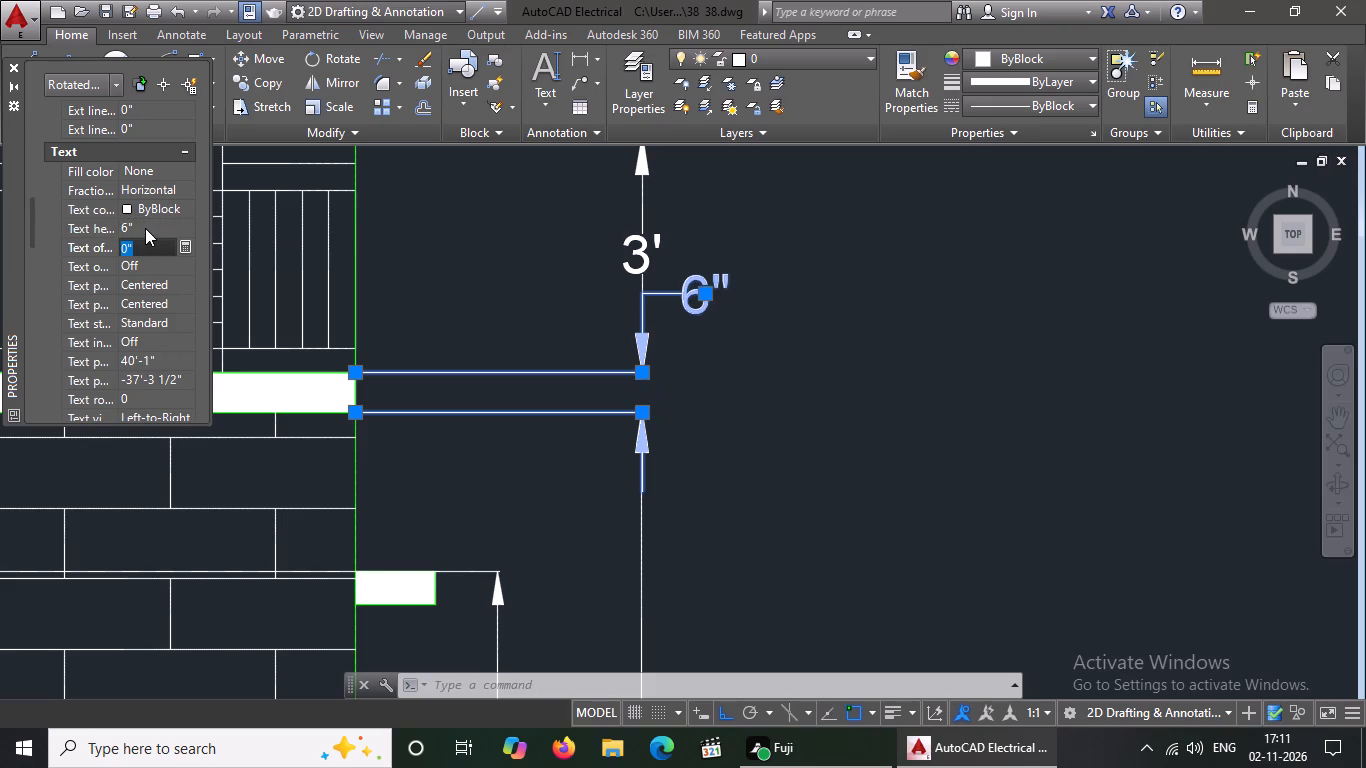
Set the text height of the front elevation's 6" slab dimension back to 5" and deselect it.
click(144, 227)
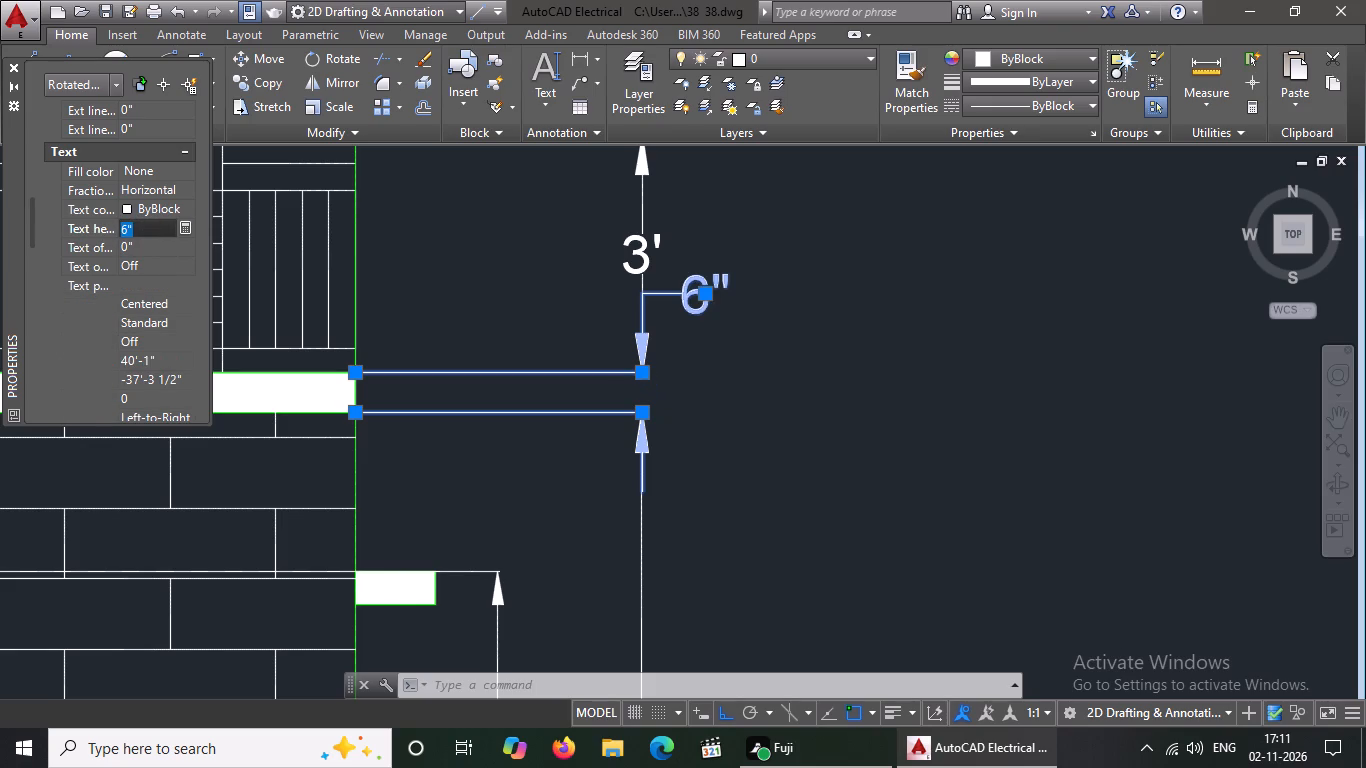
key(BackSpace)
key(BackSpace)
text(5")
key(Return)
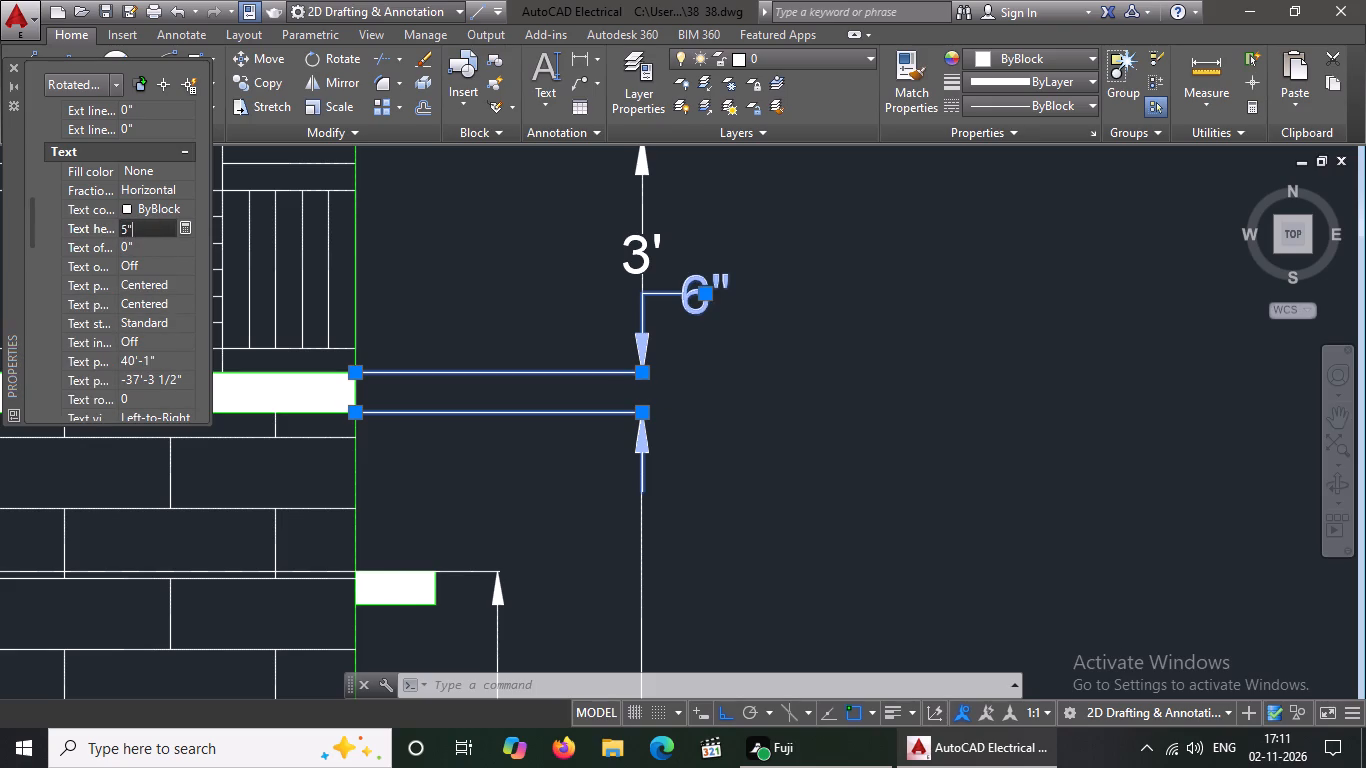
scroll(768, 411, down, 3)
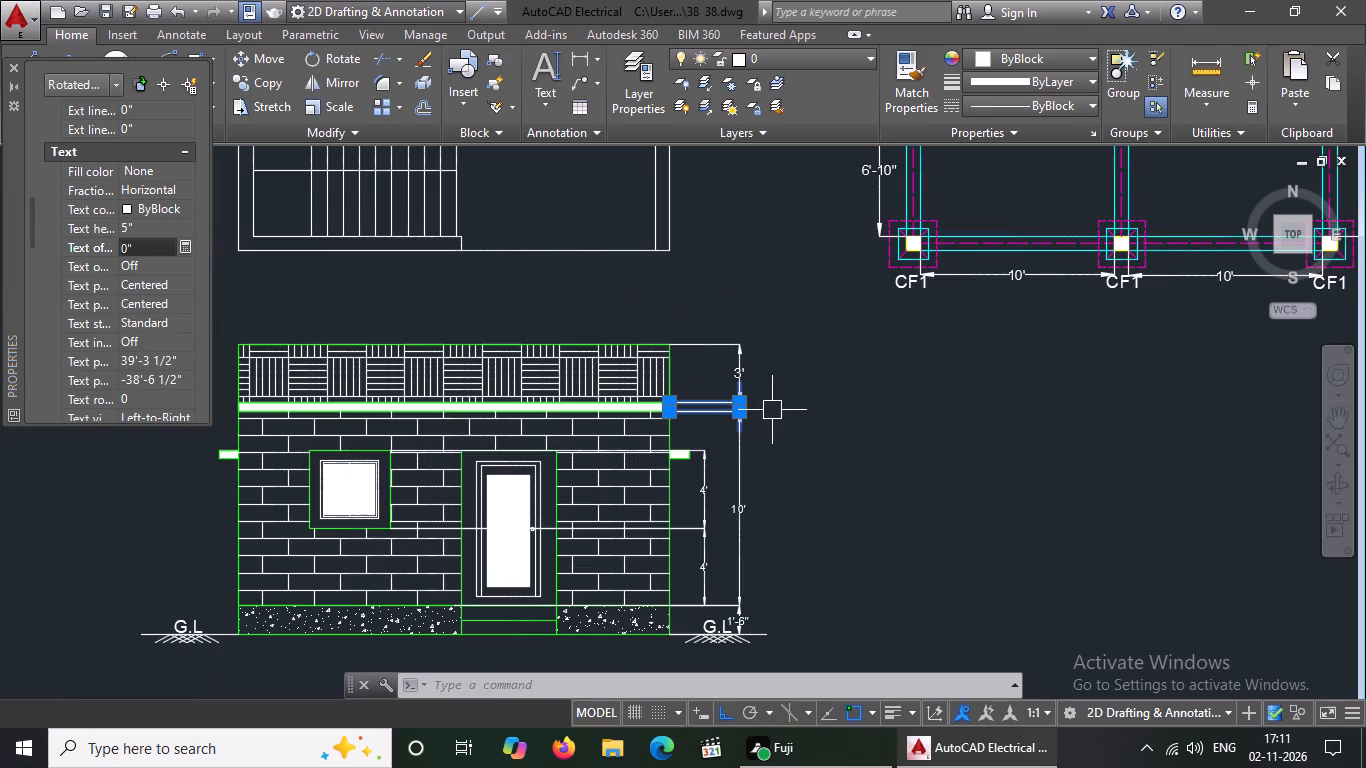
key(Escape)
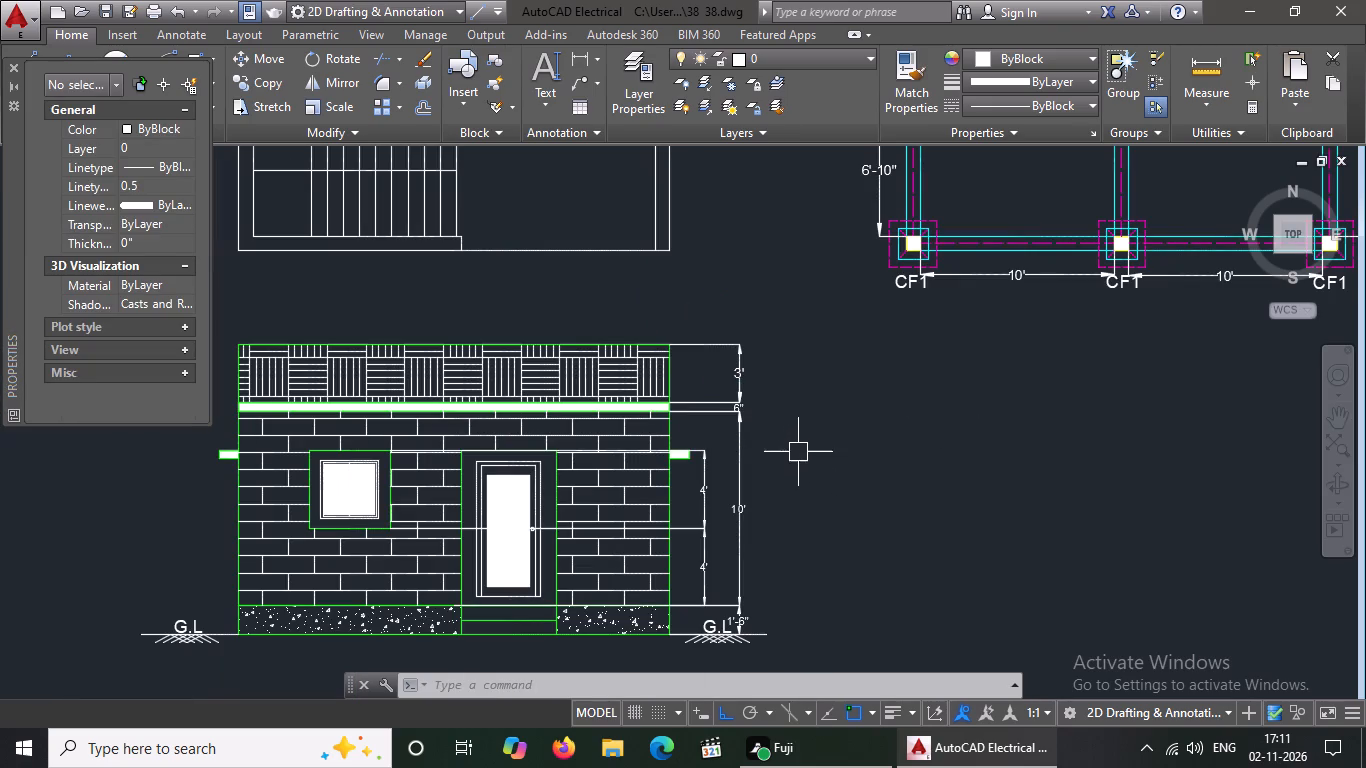
Set the arrow size of the 10' wall-height dimension beside the front elevation to 6".
click(743, 474)
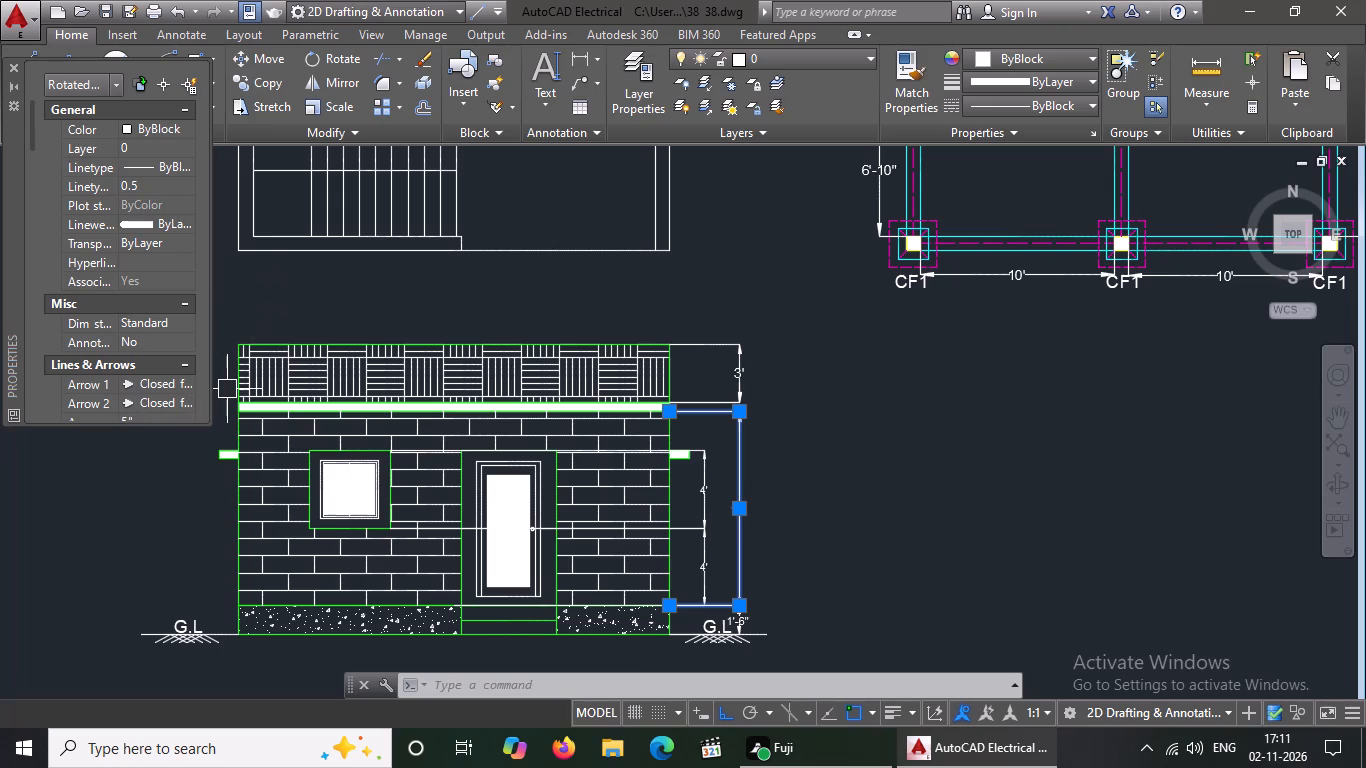
scroll(147, 341, down, 1)
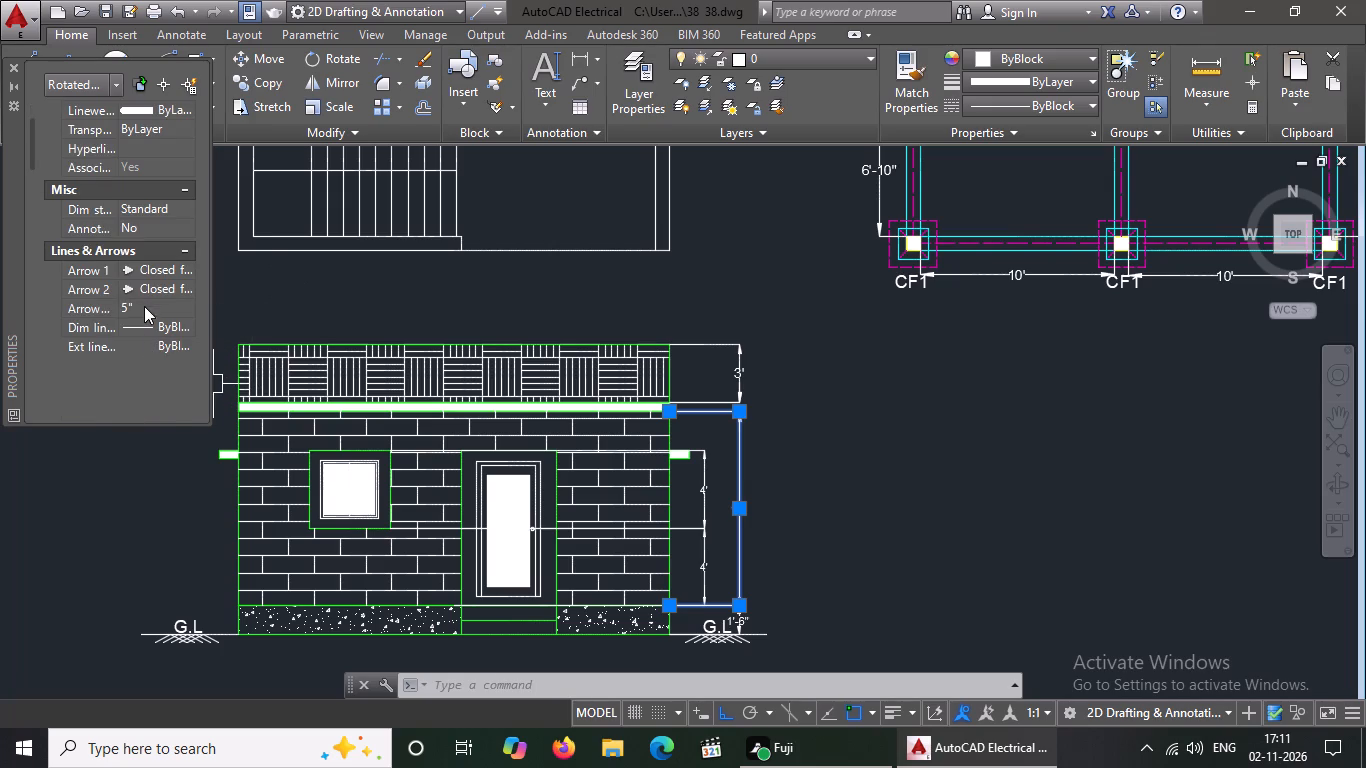
click(144, 306)
key(BackSpace)
key(BackSpace)
key(6)
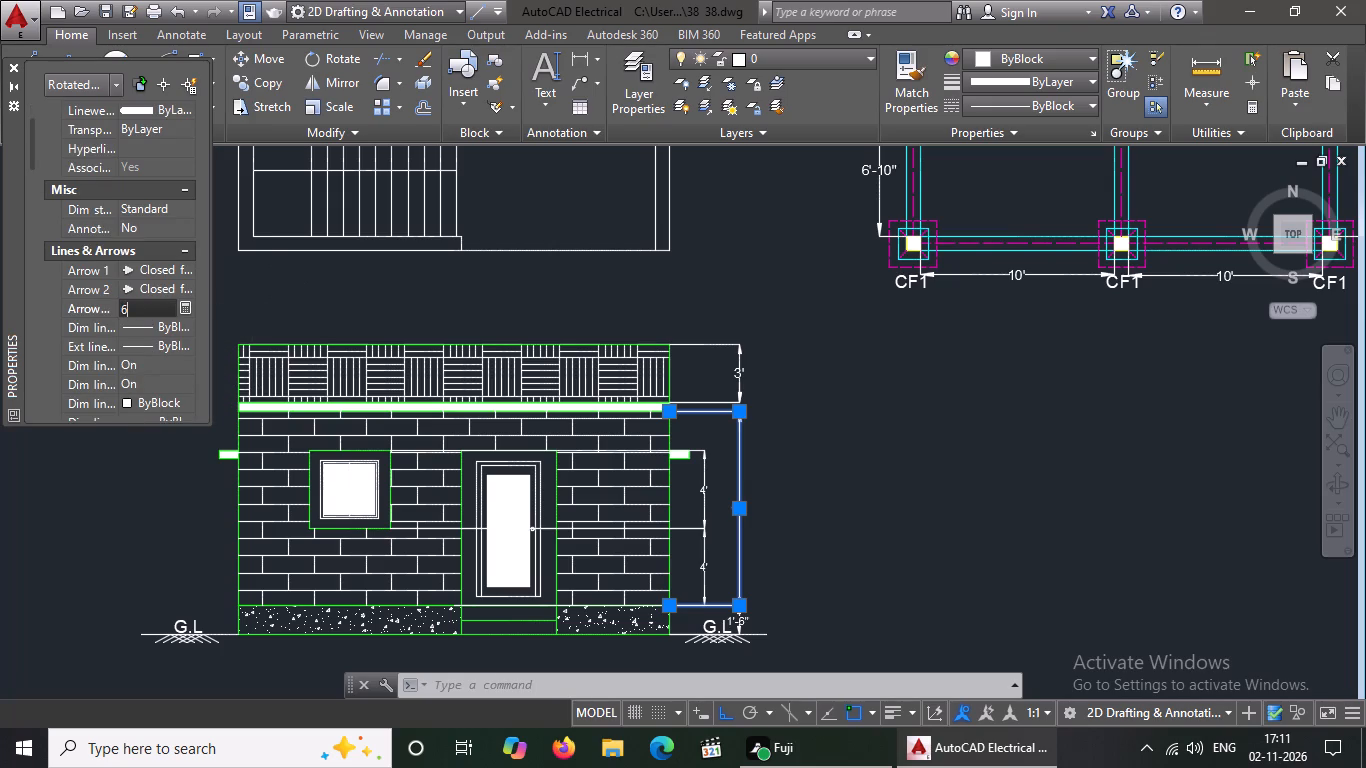
key(shift+quotedbl)
key(Return)
Set the text height of the front elevation's 10' wall-height dimension to 6" and deselect it.
scroll(137, 309, down, 3)
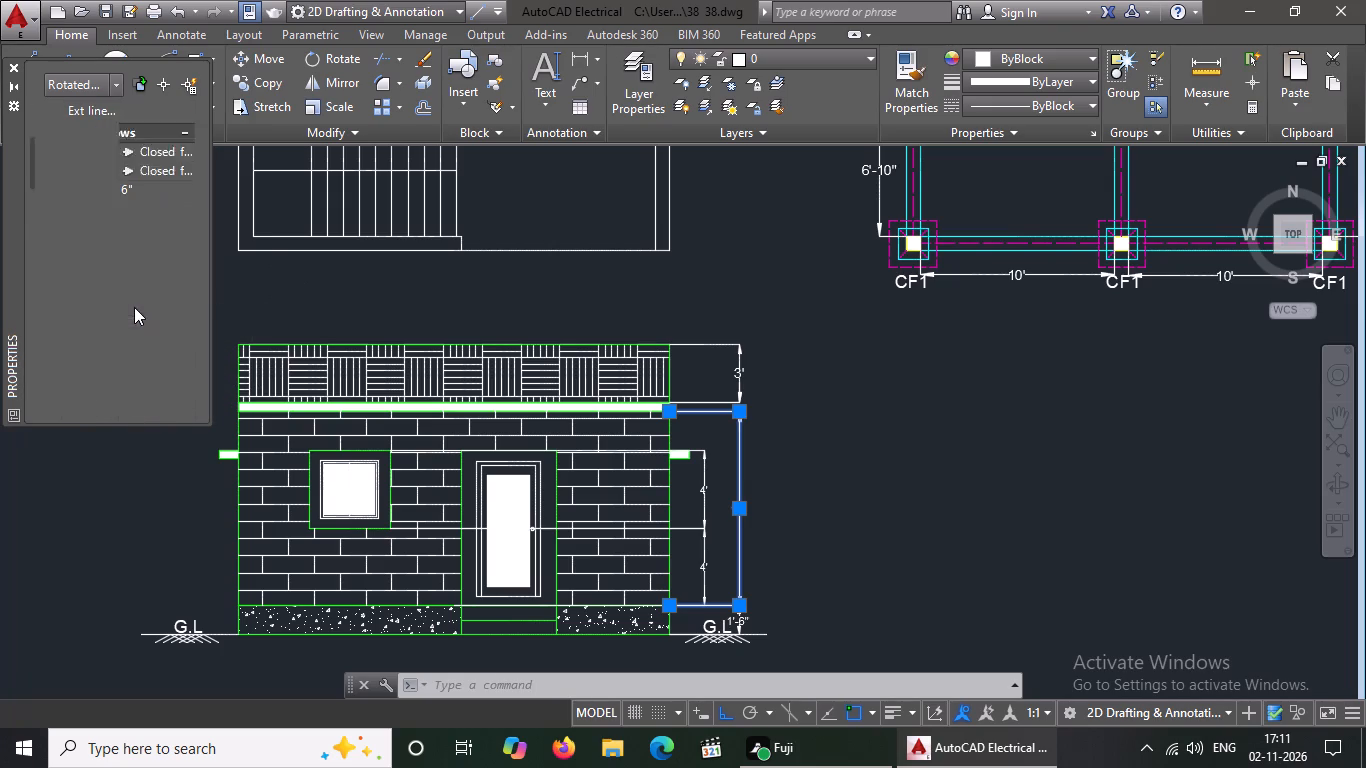
click(151, 359)
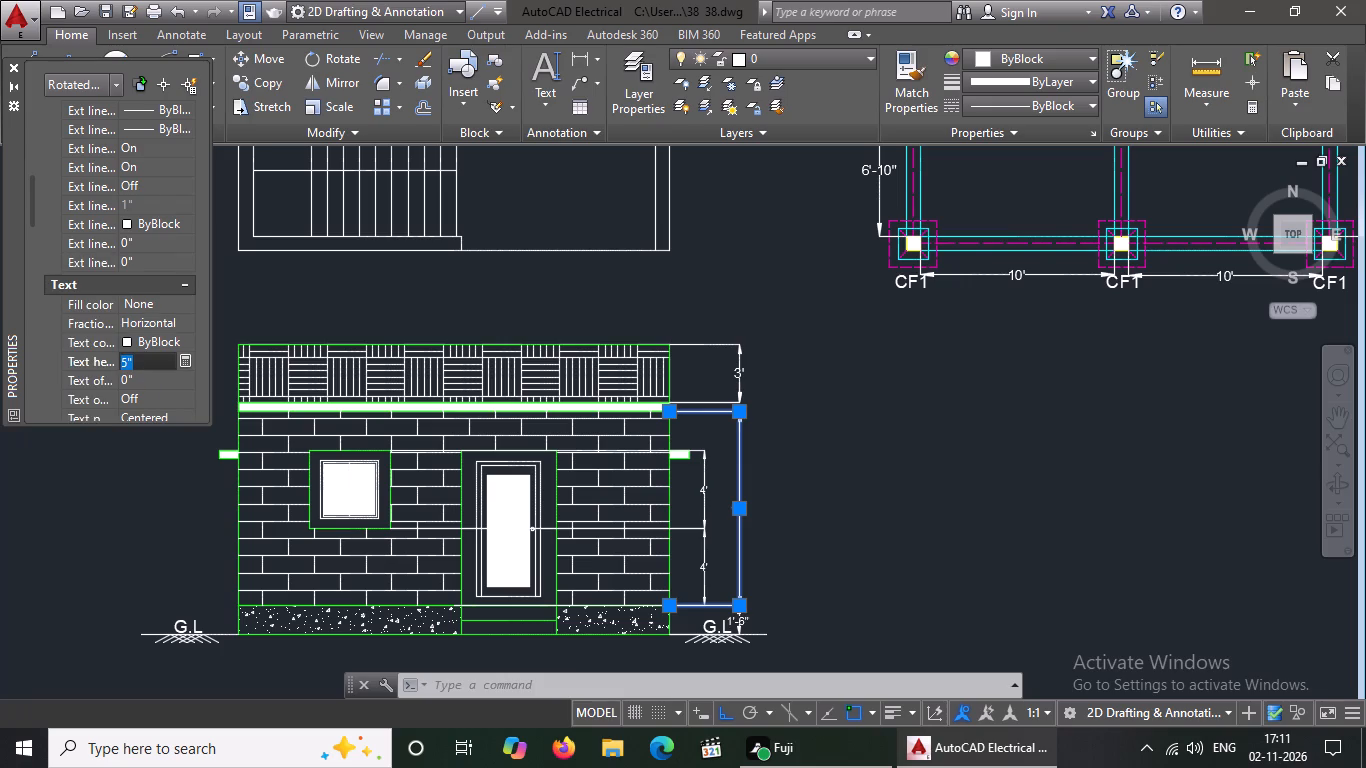
key(BackSpace)
key(BackSpace)
key(6)
key(shift+quotedbl)
key(Return)
key(Escape)
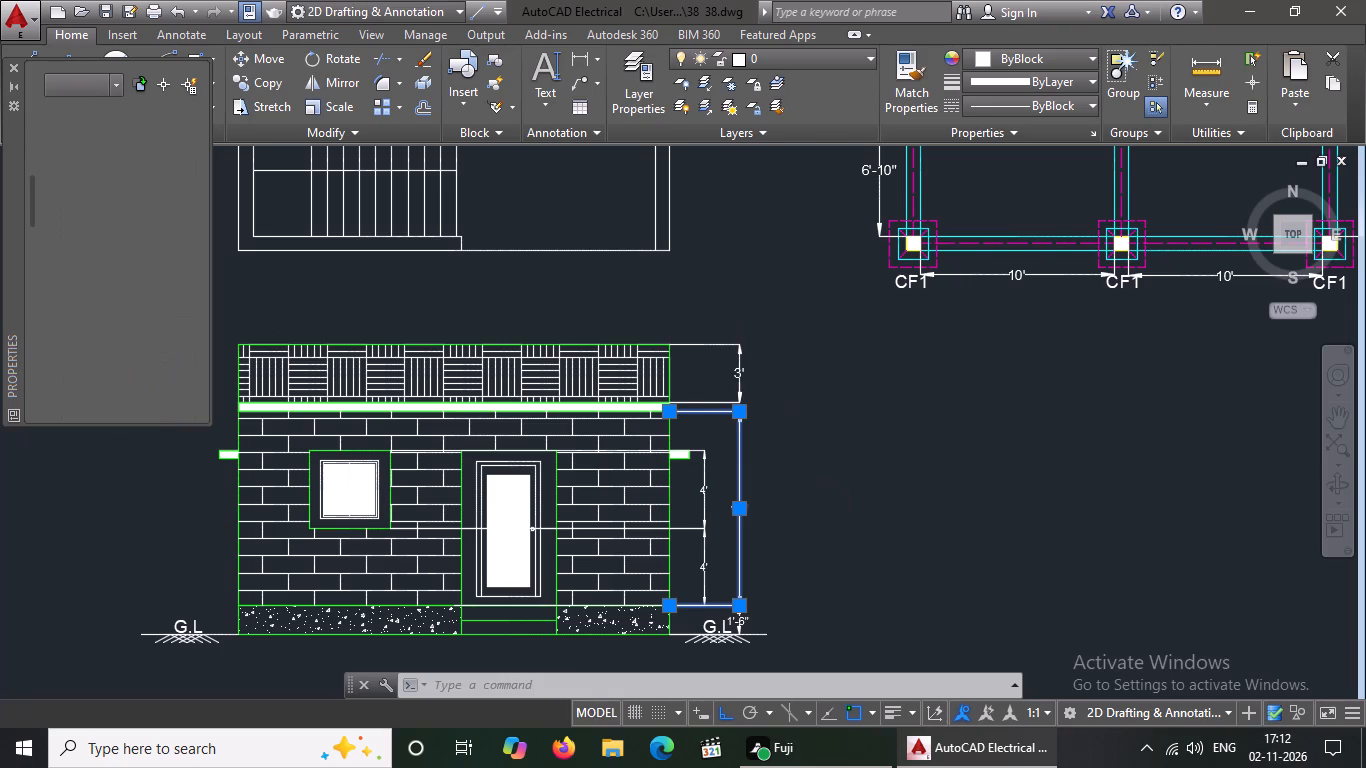
Set the arrow size of the 1'-6" plinth-height dimension beside the front elevation to 6".
scroll(735, 622, up, 2)
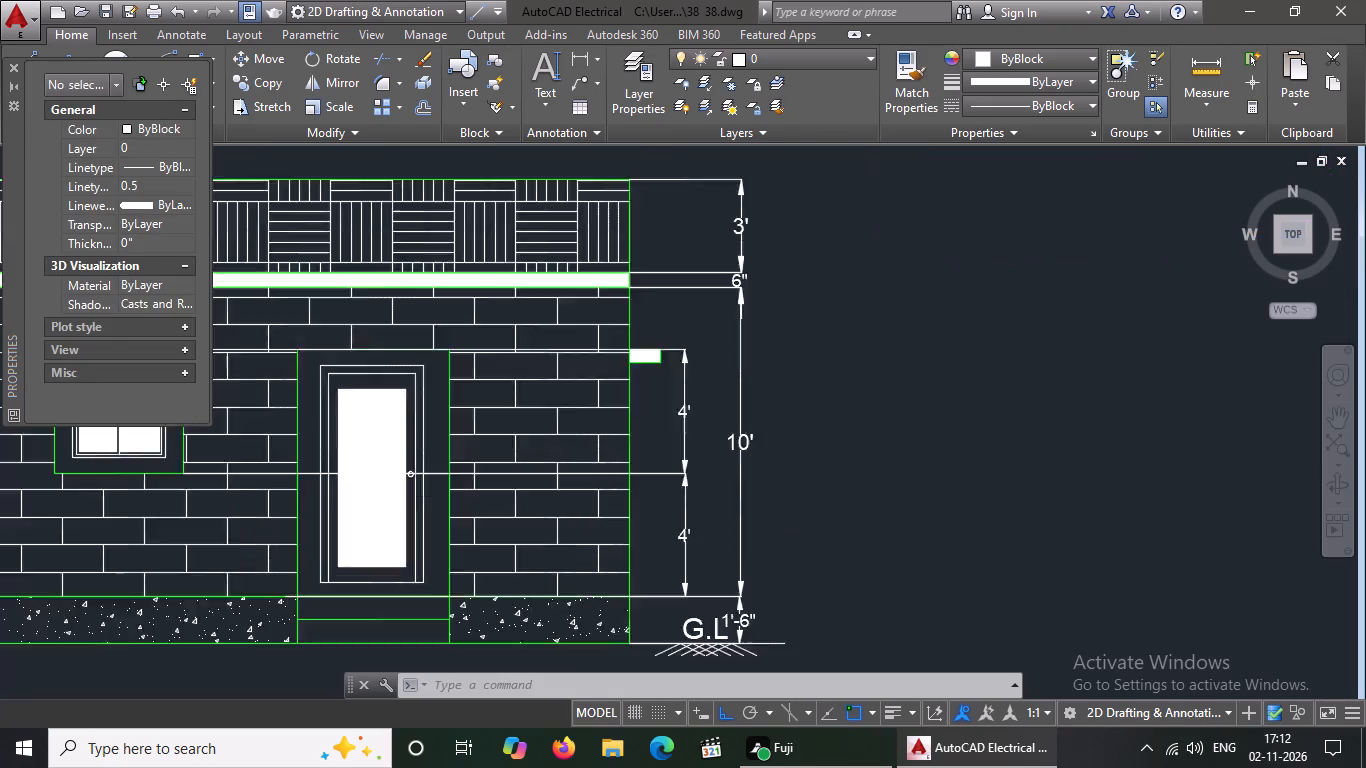
scroll(735, 622, up, 1)
click(757, 613)
scroll(149, 374, down, 2)
click(141, 169)
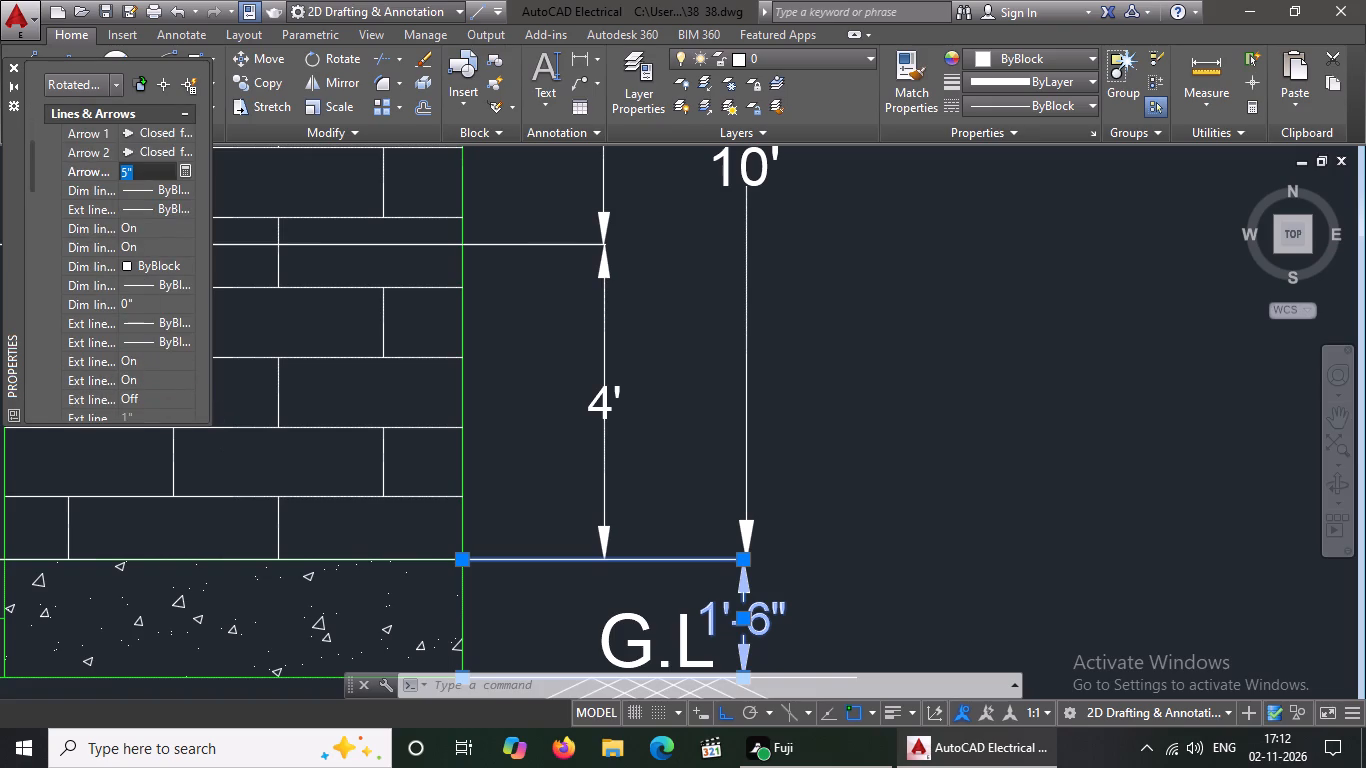
key(BackSpace)
key(BackSpace)
key(6)
key(shift+quotedbl)
key(Return)
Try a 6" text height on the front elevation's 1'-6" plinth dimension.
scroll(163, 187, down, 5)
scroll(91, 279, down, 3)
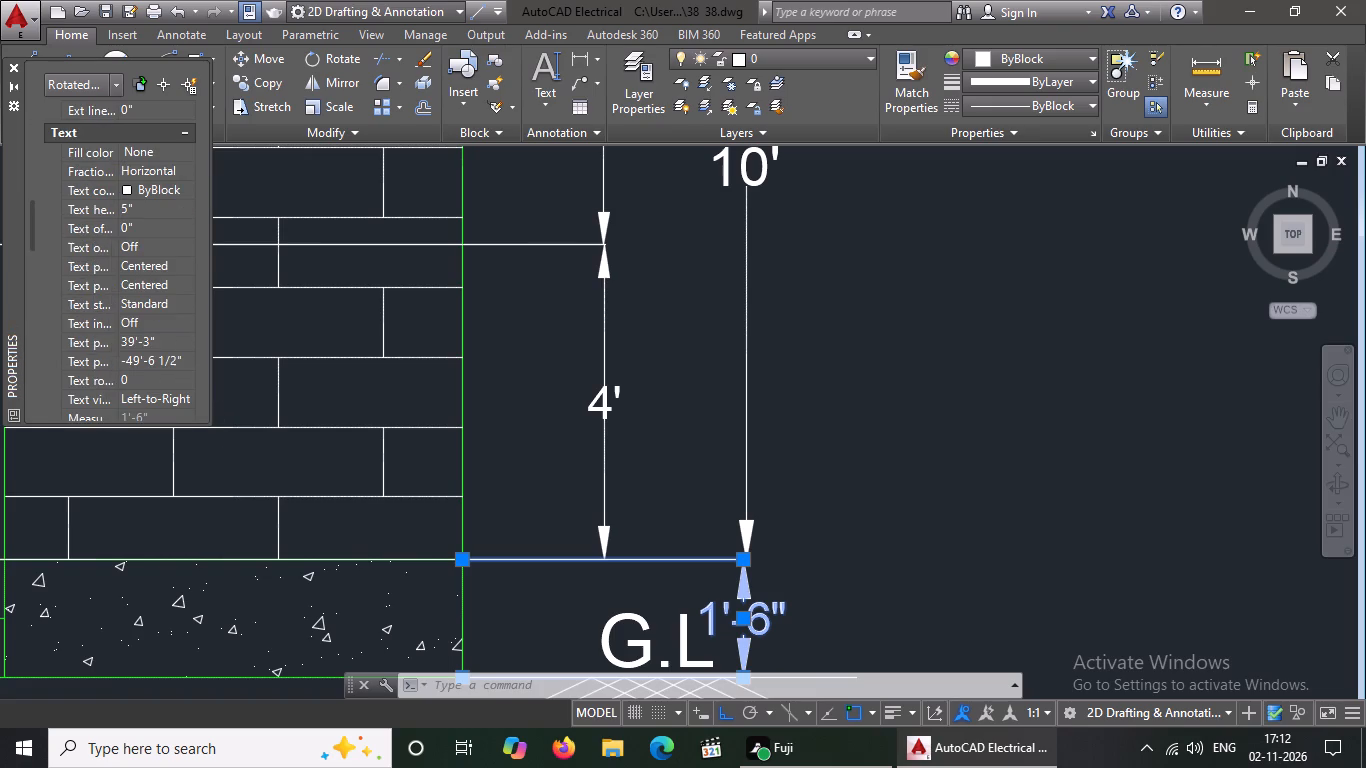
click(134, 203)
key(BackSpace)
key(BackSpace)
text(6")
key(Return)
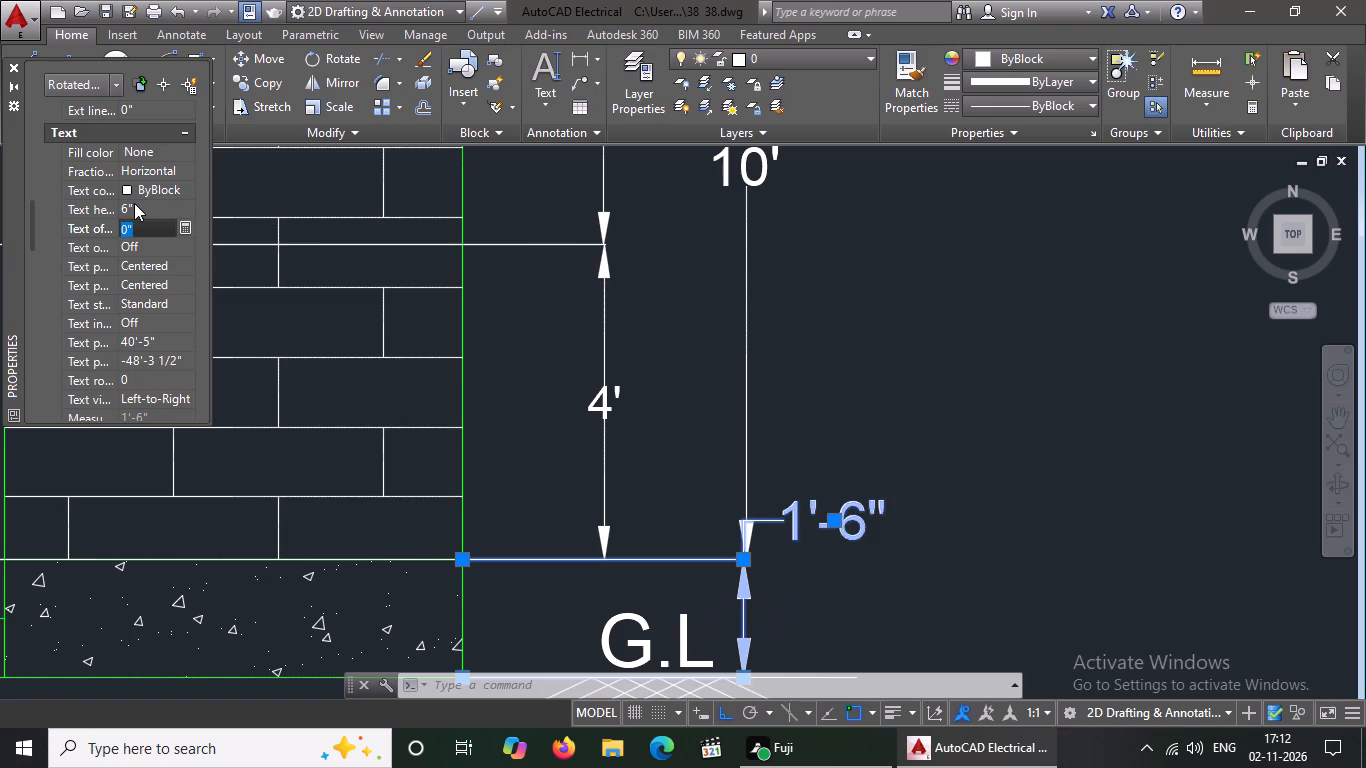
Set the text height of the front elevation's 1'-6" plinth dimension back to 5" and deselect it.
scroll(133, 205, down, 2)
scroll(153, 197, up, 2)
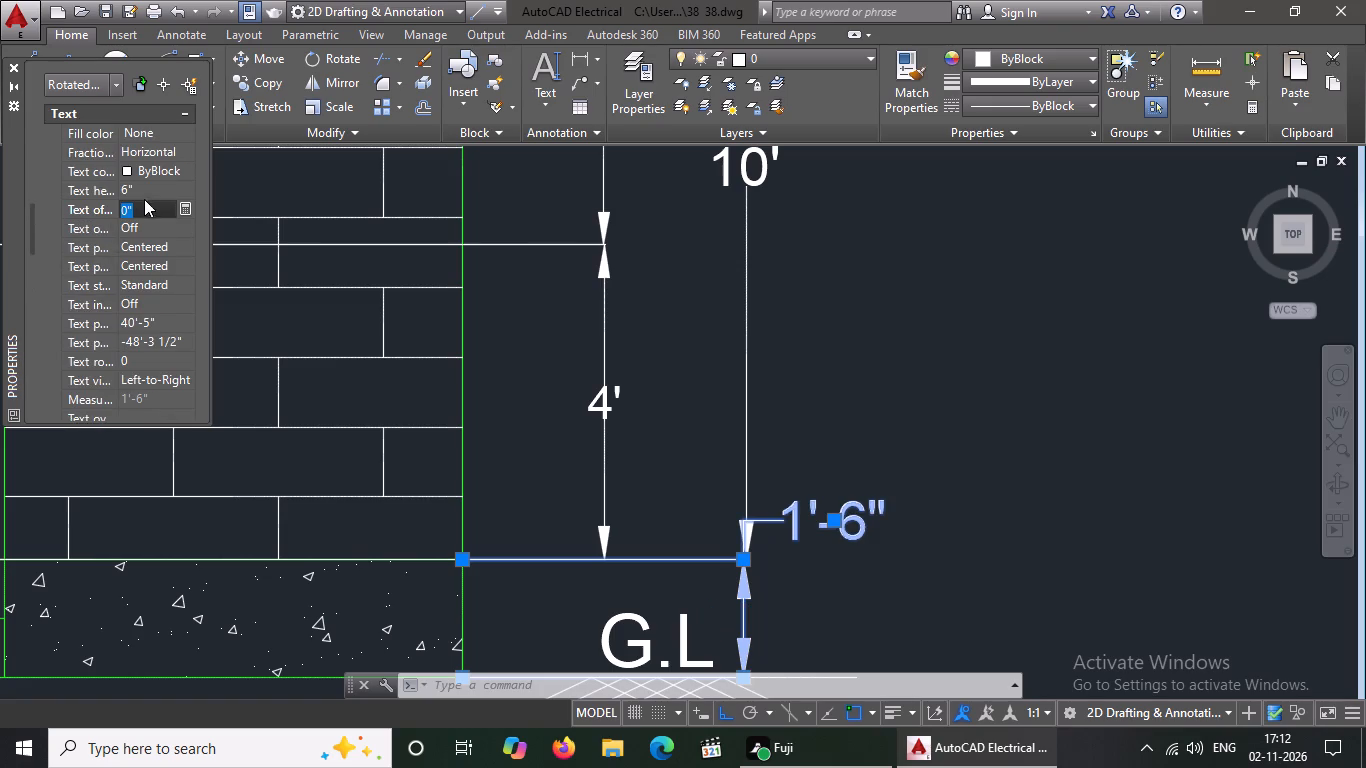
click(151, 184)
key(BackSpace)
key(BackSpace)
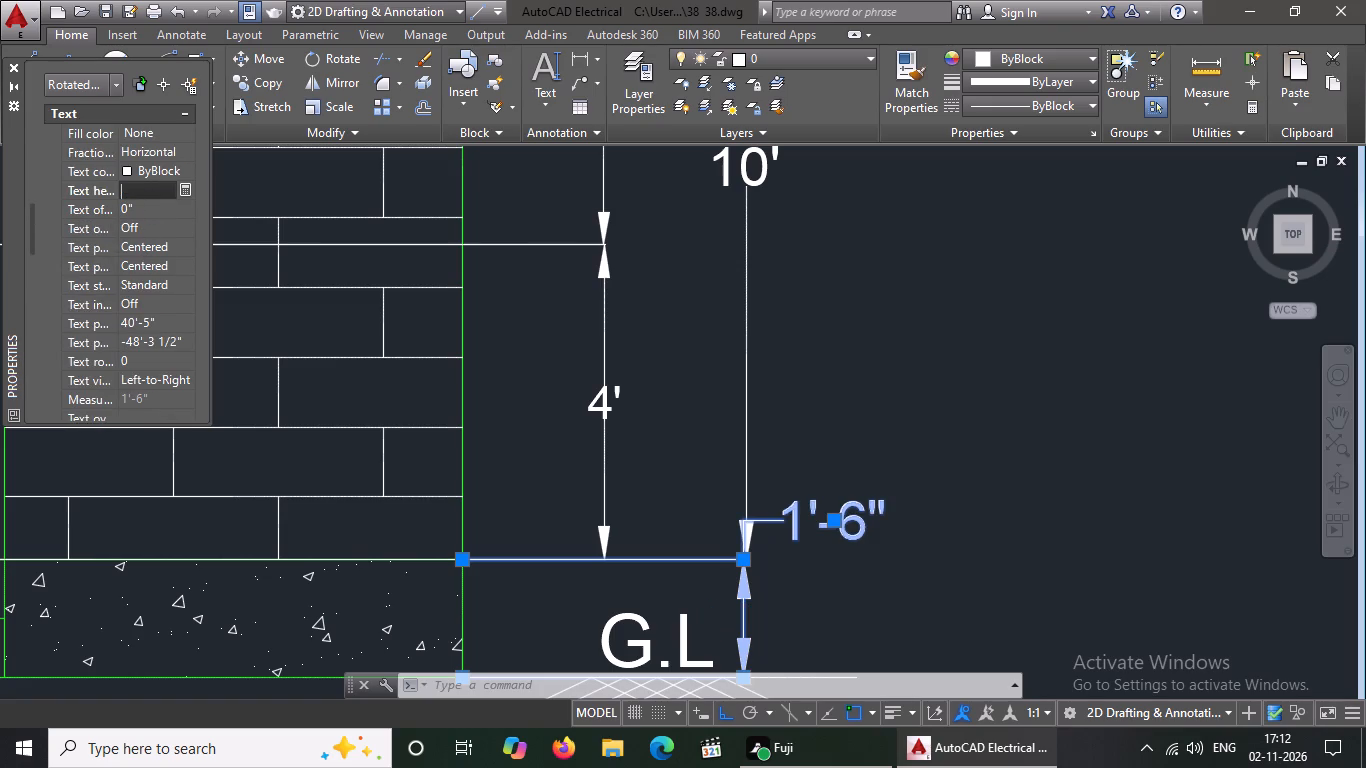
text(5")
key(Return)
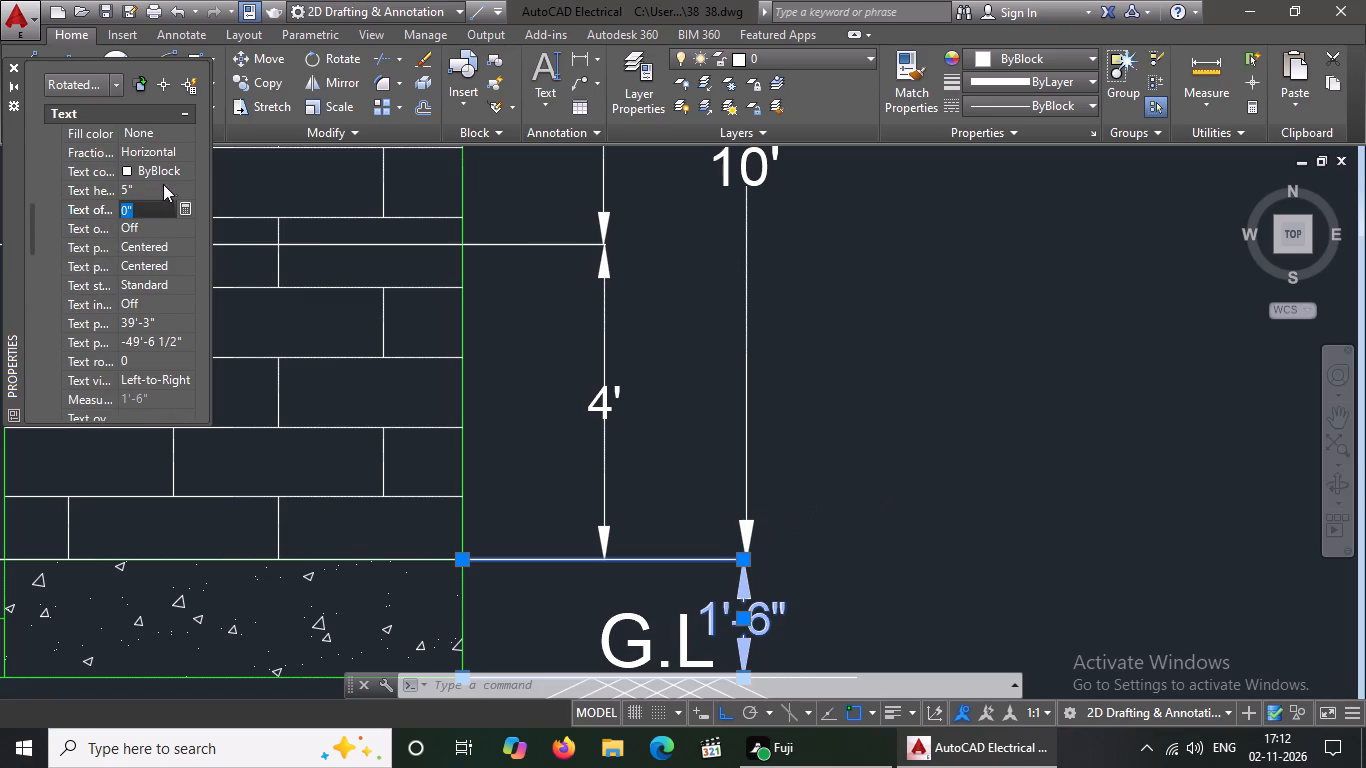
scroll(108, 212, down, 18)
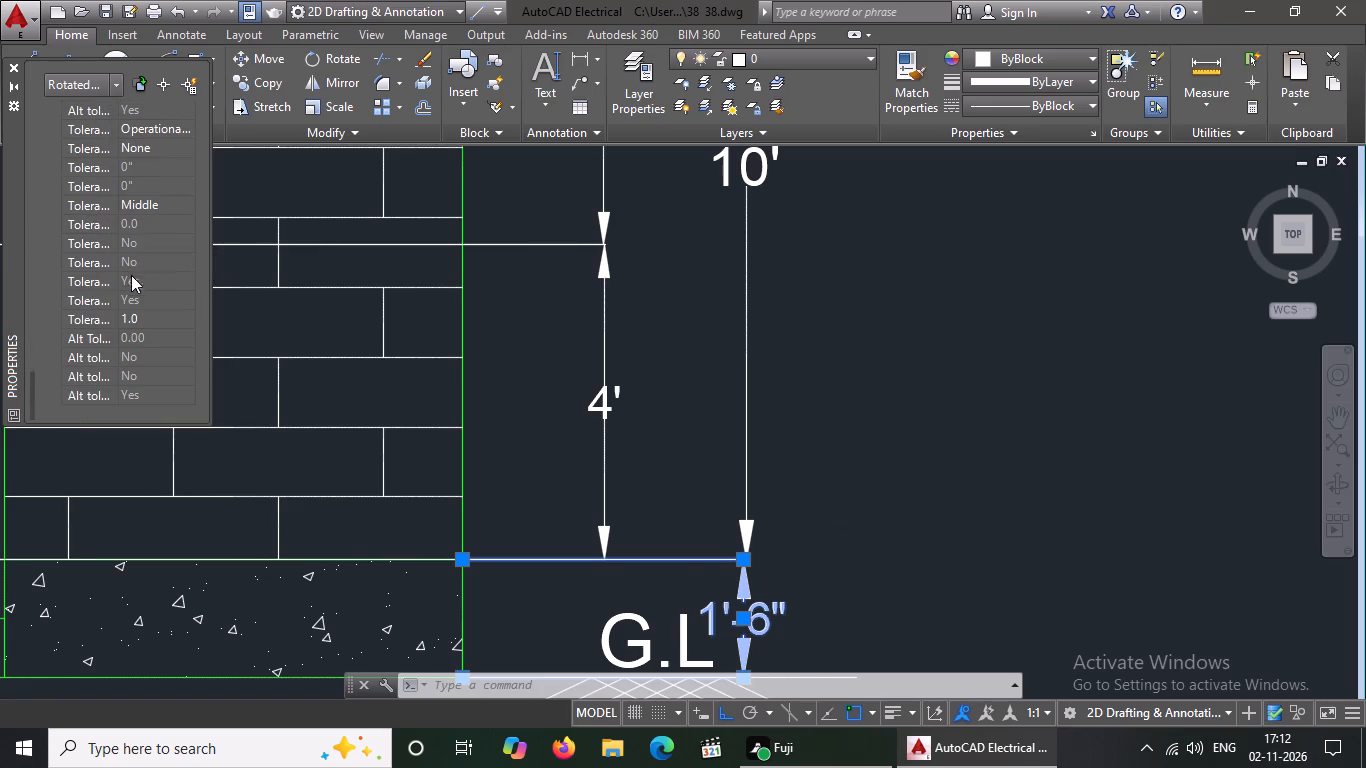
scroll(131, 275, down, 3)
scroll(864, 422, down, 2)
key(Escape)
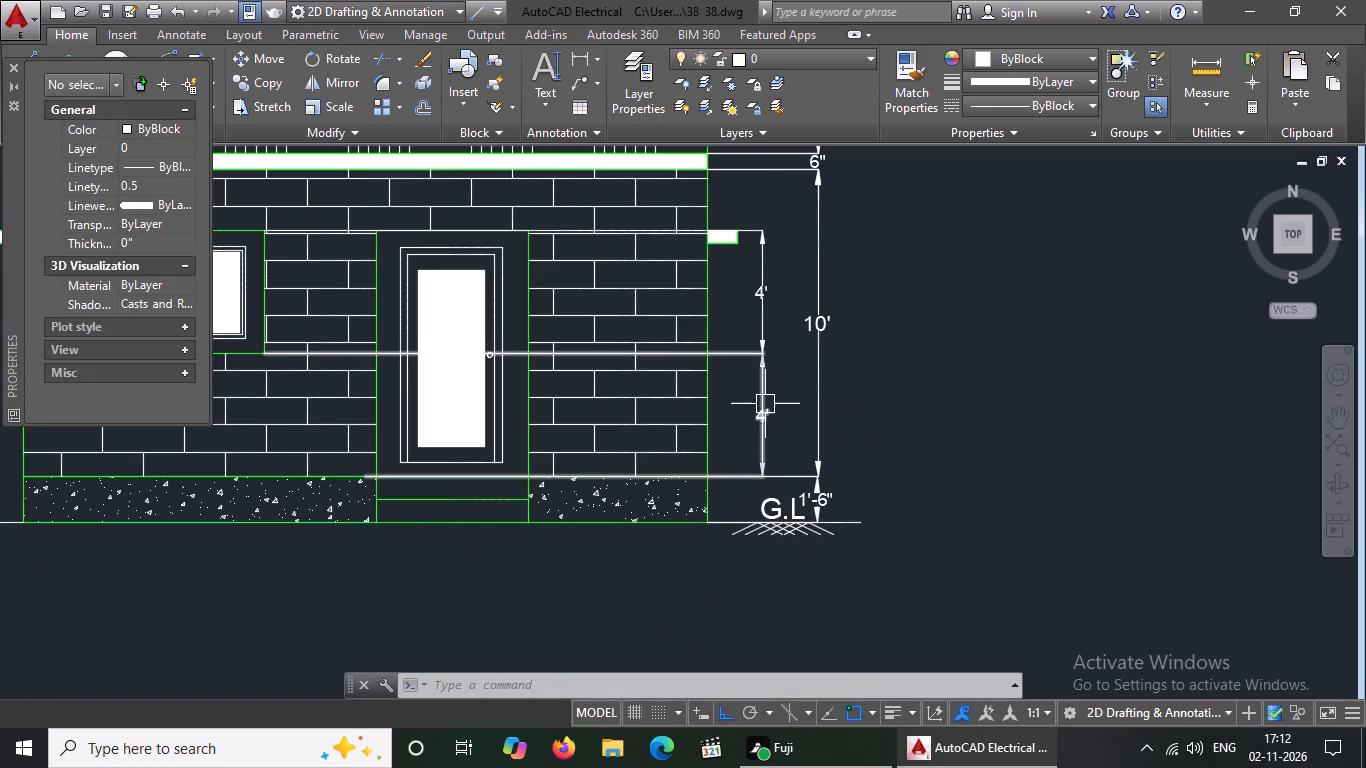
Set the arrow size of the lower 4' dimension, from plinth top to window sill, to 6".
click(765, 404)
scroll(117, 275, down, 1)
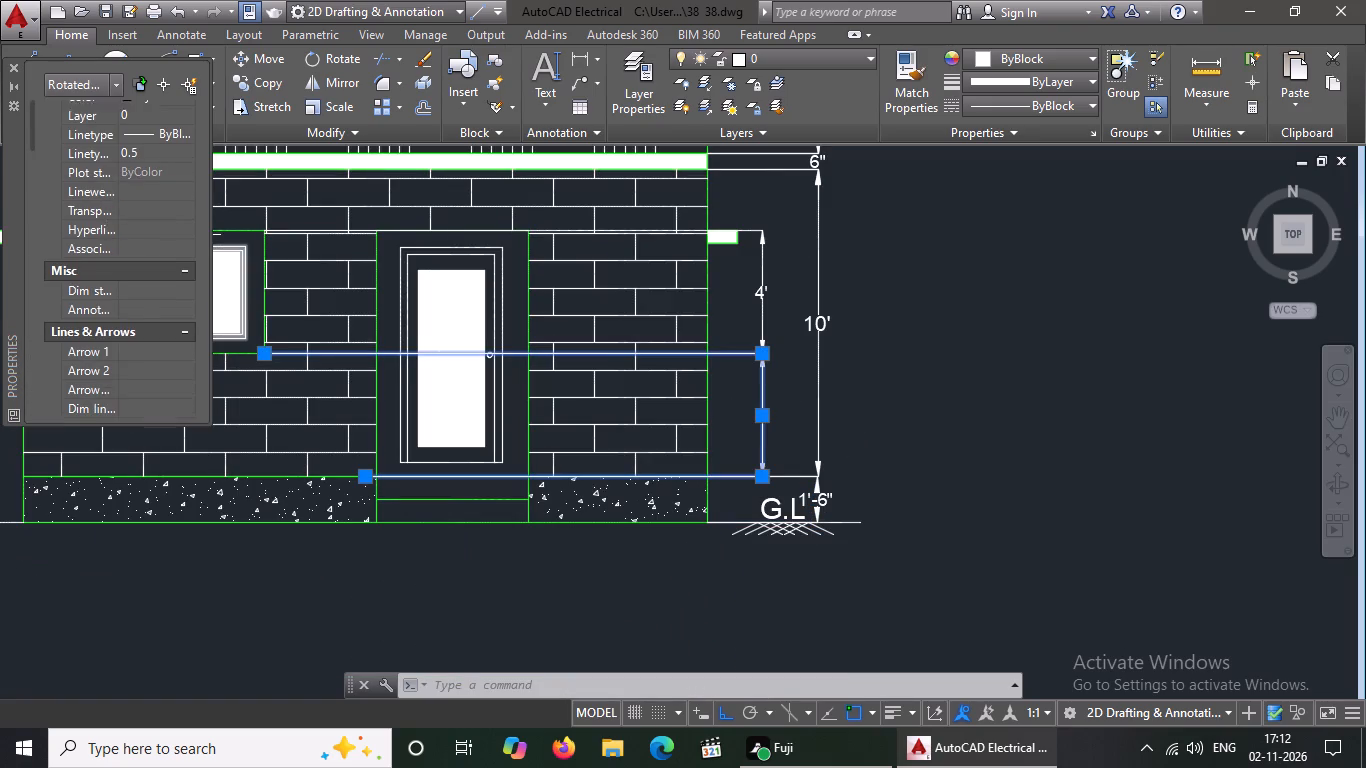
click(155, 307)
key(BackSpace)
key(BackSpace)
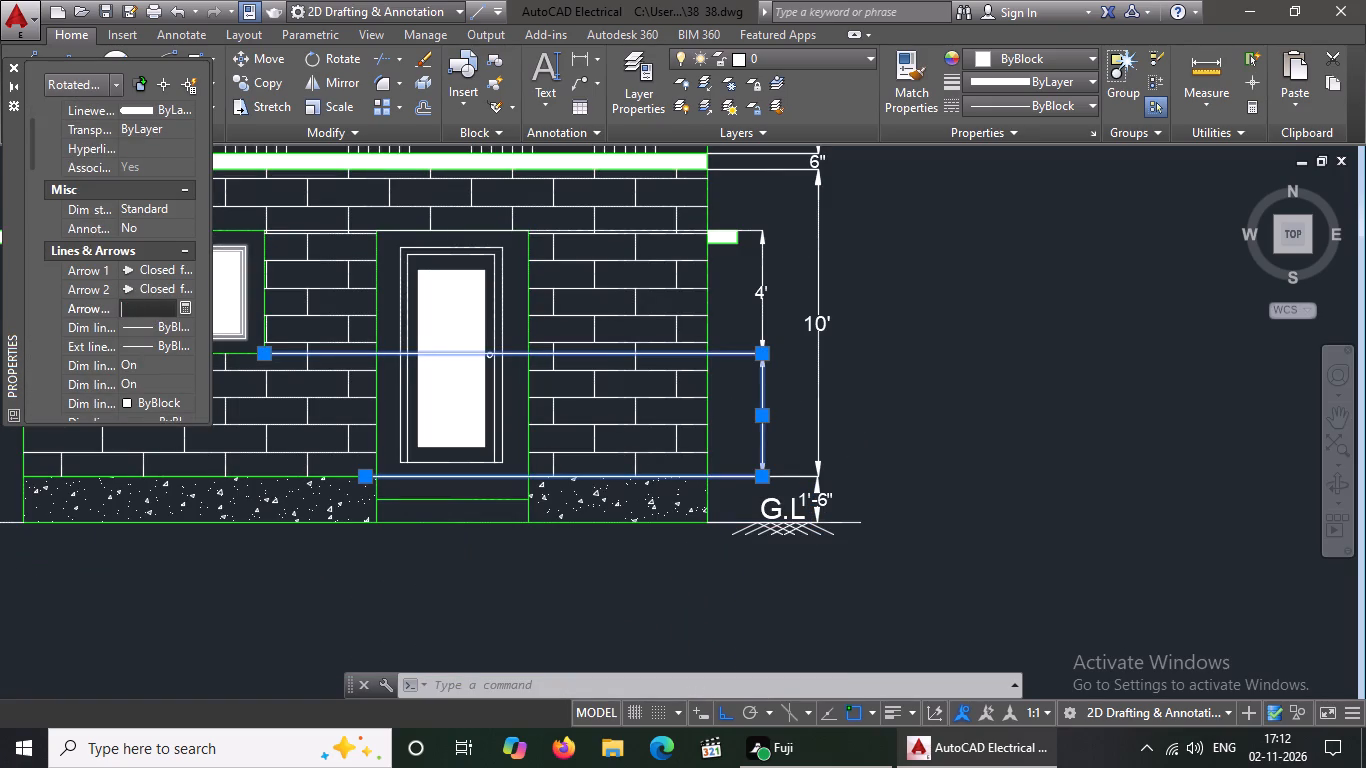
key(BackSpace)
key(6)
key(shift+quotedbl)
key(Return)
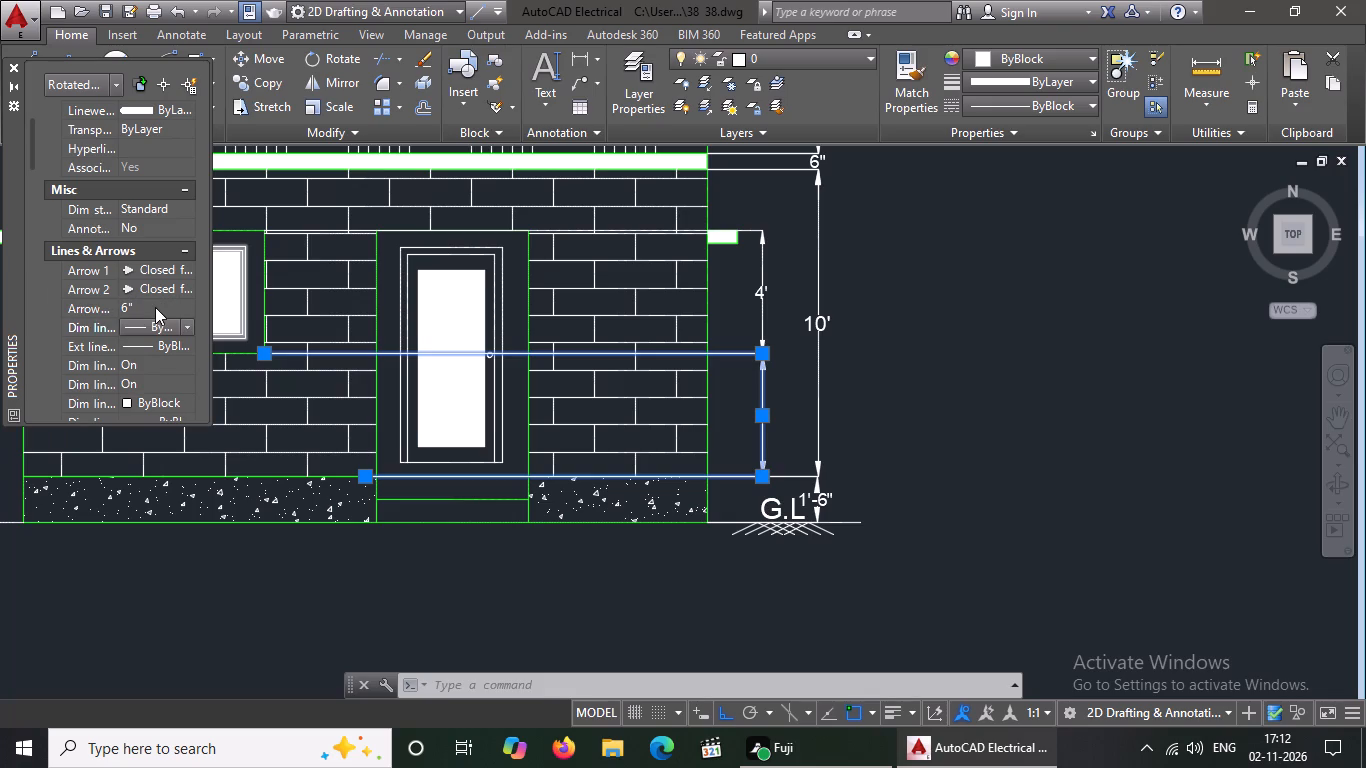
Set the text height of the front elevation's lower 4' dimension to 6" and deselect it.
scroll(155, 307, down, 3)
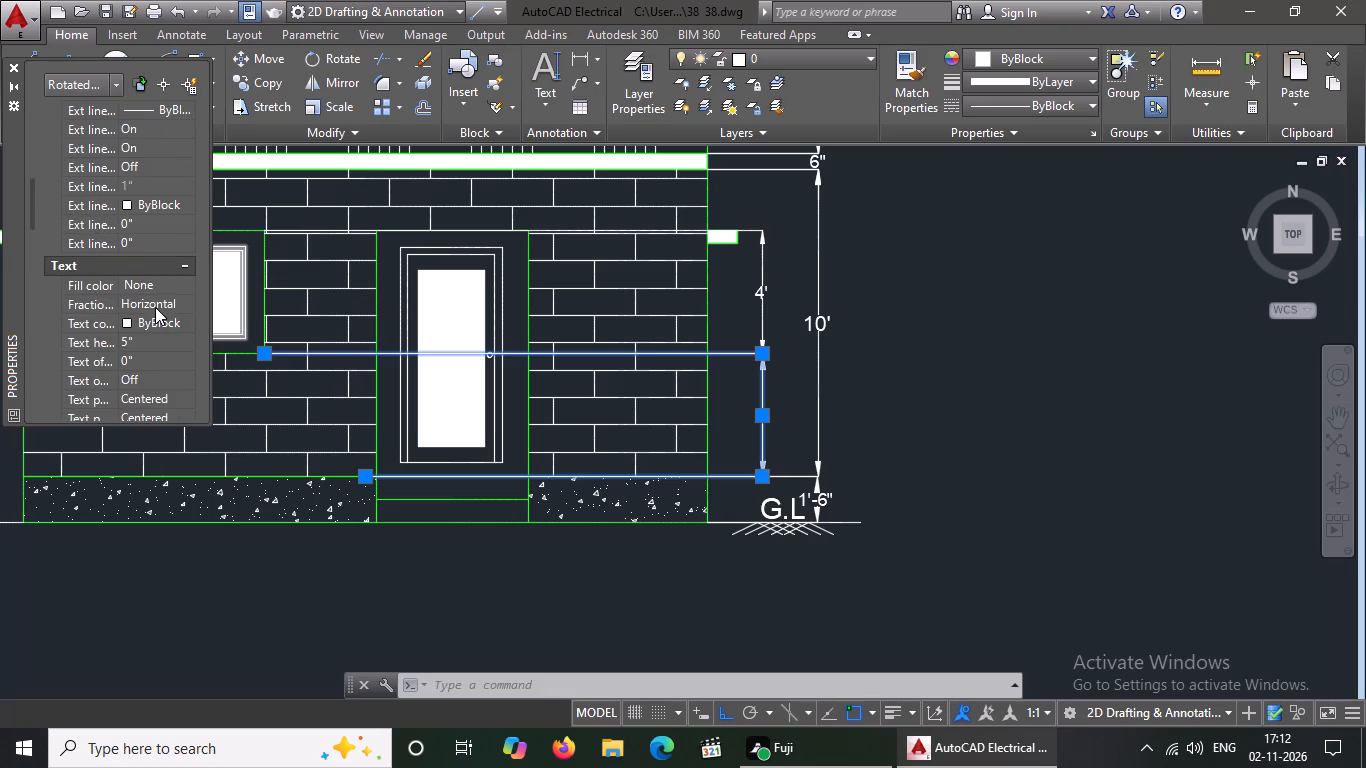
click(150, 336)
key(BackSpace)
key(BackSpace)
key(6)
key(shift+quotedbl)
key(Return)
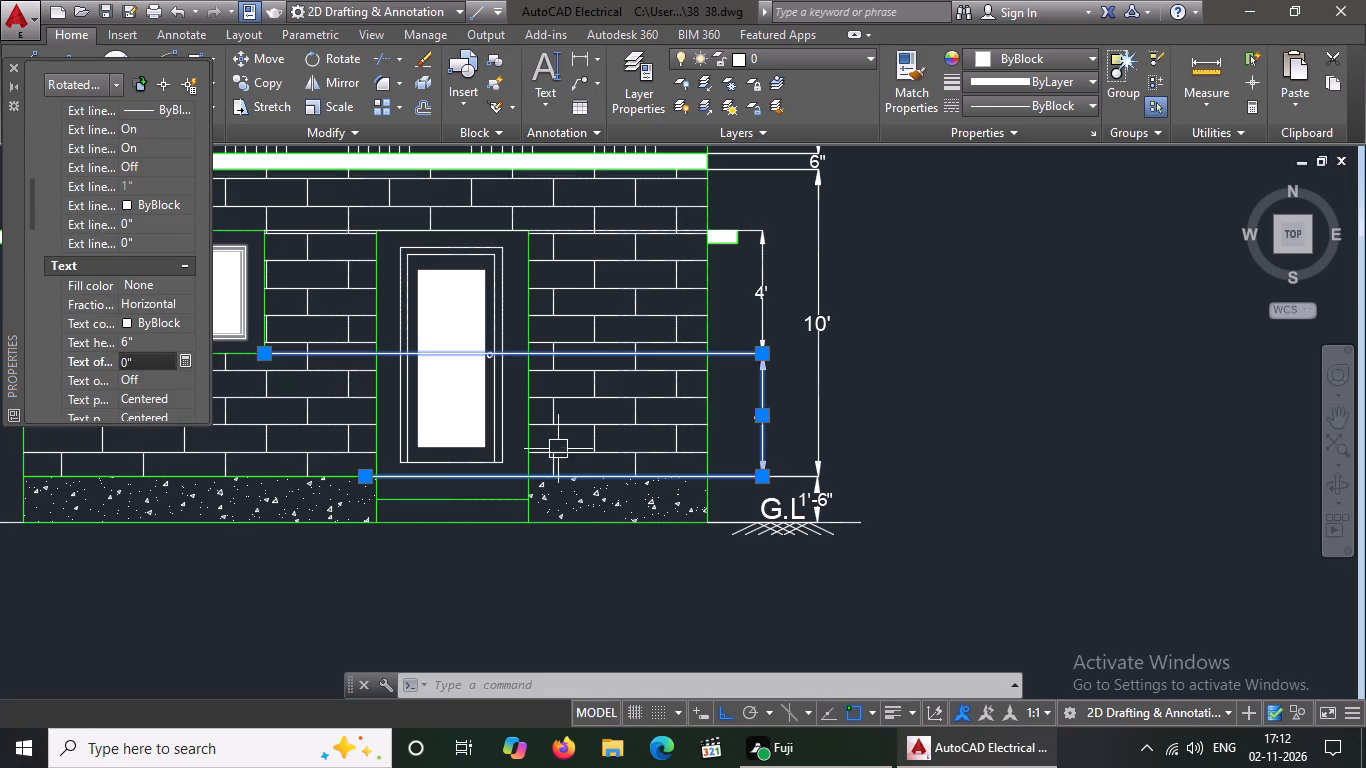
key(Escape)
scroll(142, 329, down, 3)
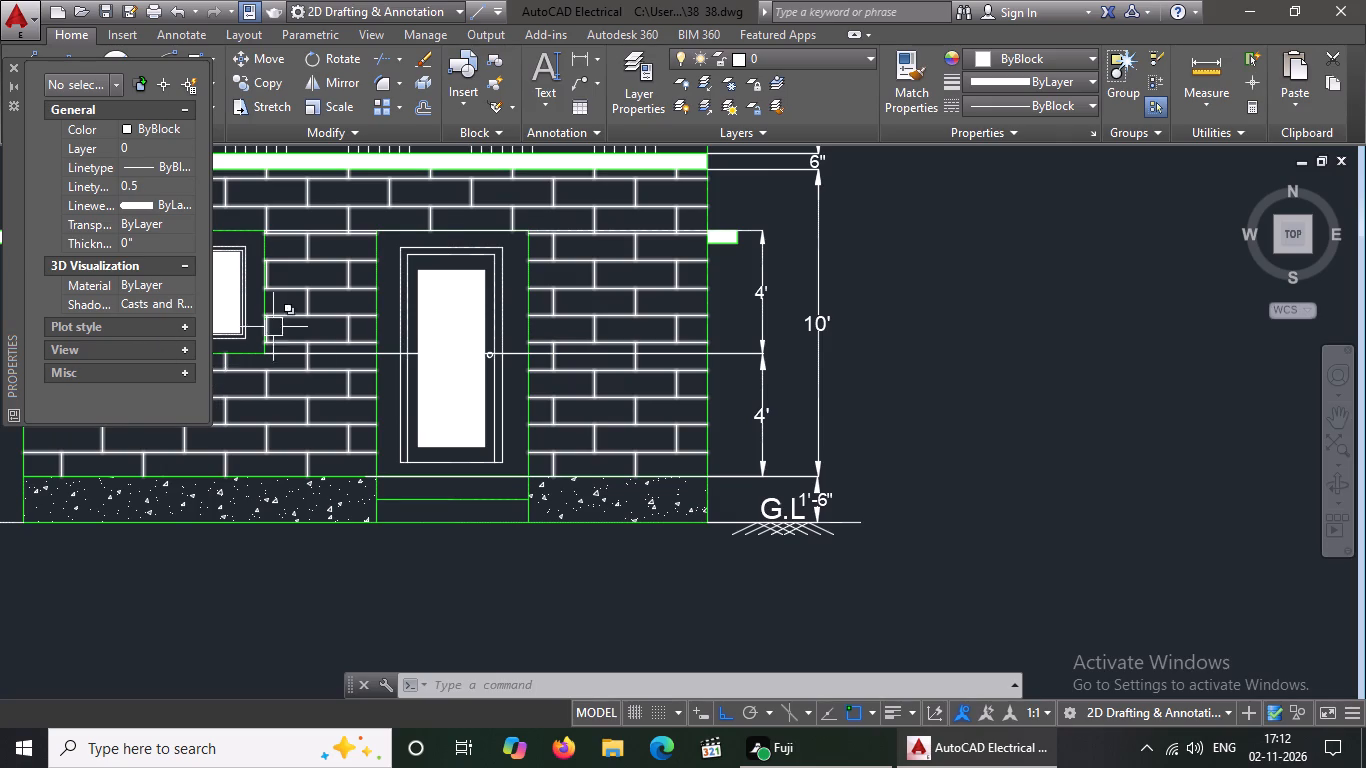
key(Escape)
Set the arrow size of the upper 4' dimension, spanning the window height on the front elevation, to 6".
click(764, 305)
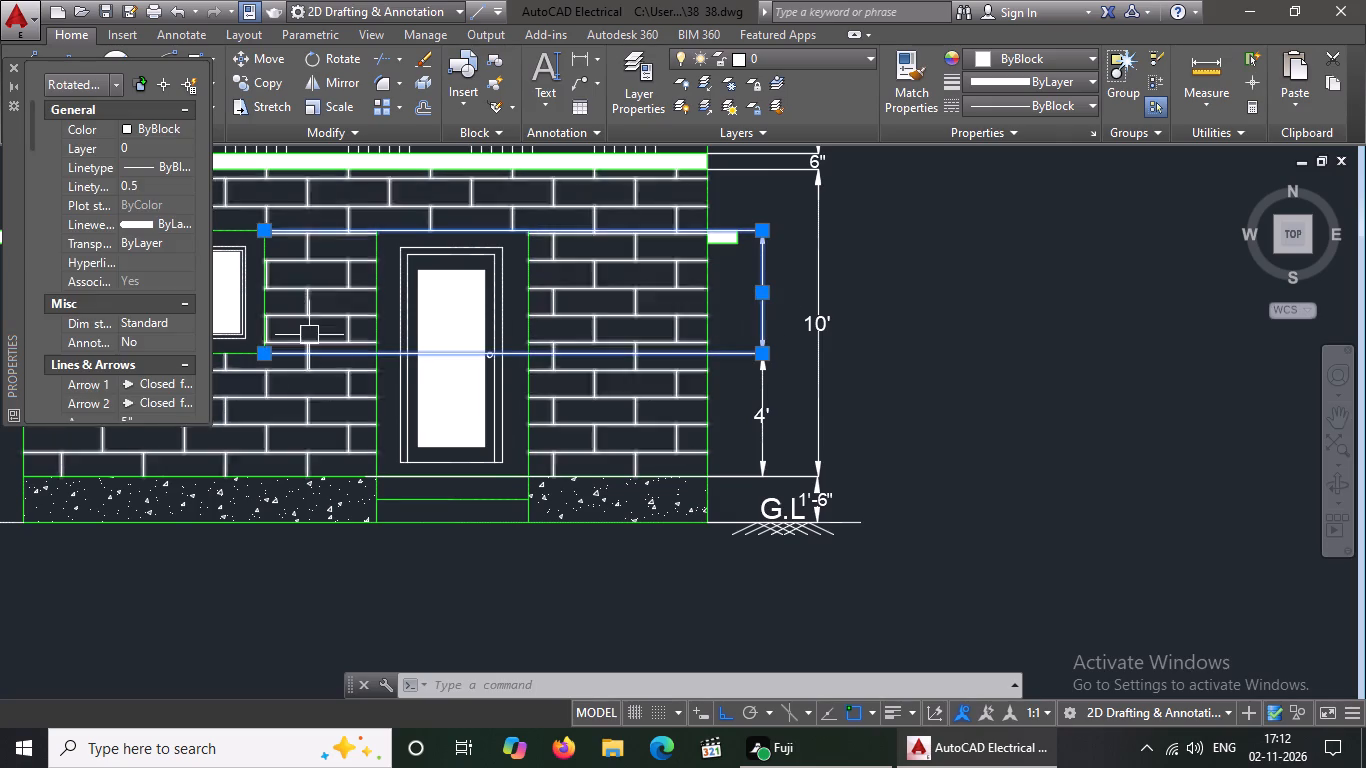
scroll(163, 336, down, 2)
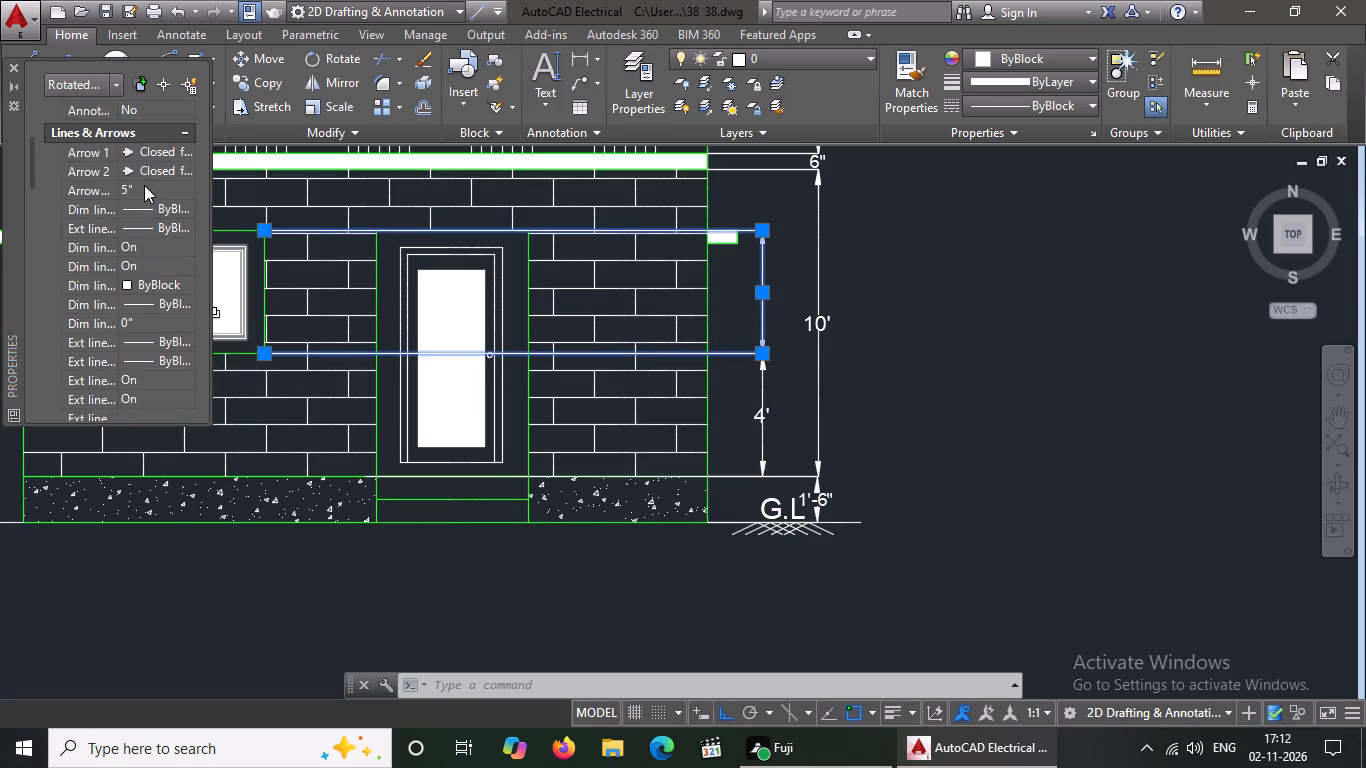
click(144, 185)
key(BackSpace)
key(BackSpace)
text(6")
key(Return)
Set the text height of the front elevation's upper 4' dimension to 6" and deselect it.
scroll(147, 191, down, 3)
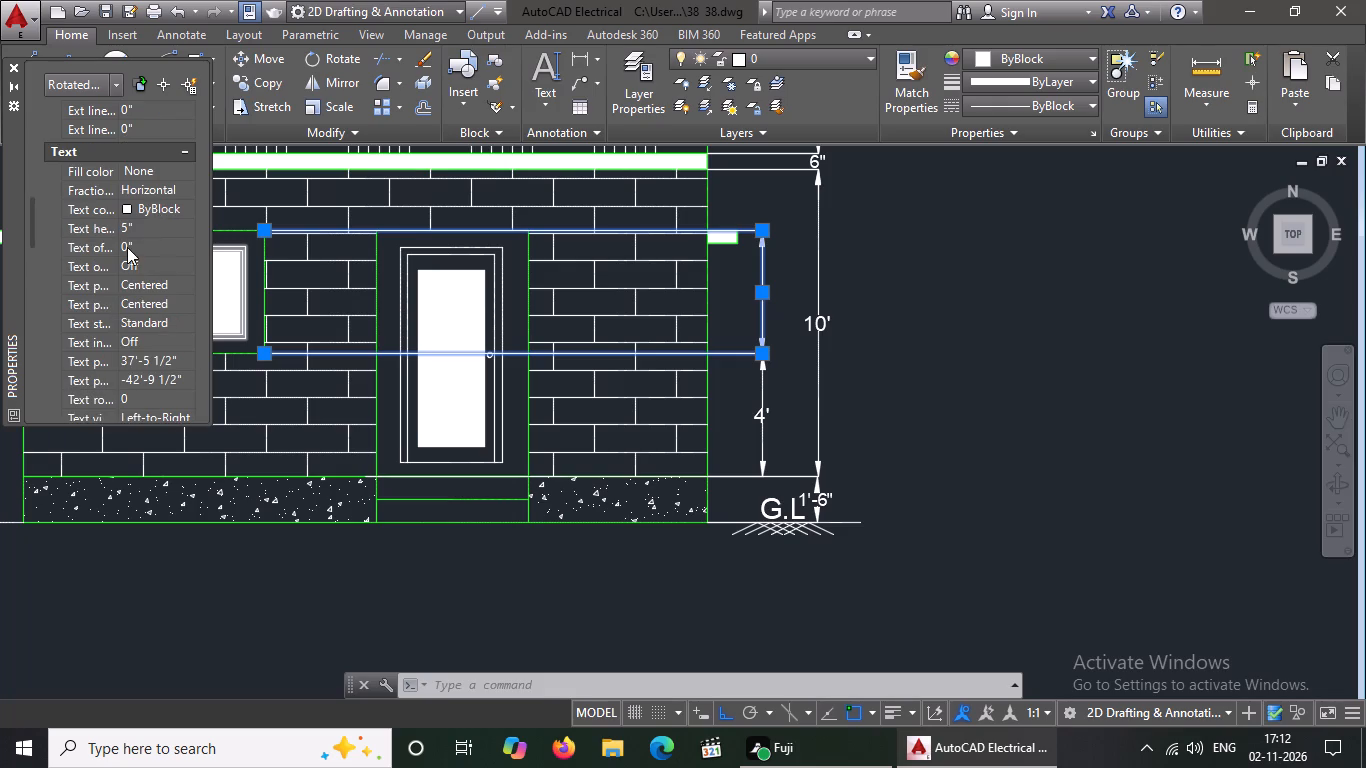
click(149, 214)
click(147, 219)
key(BackSpace)
key(BackSpace)
key(6)
key(shift+quotedbl)
key(Return)
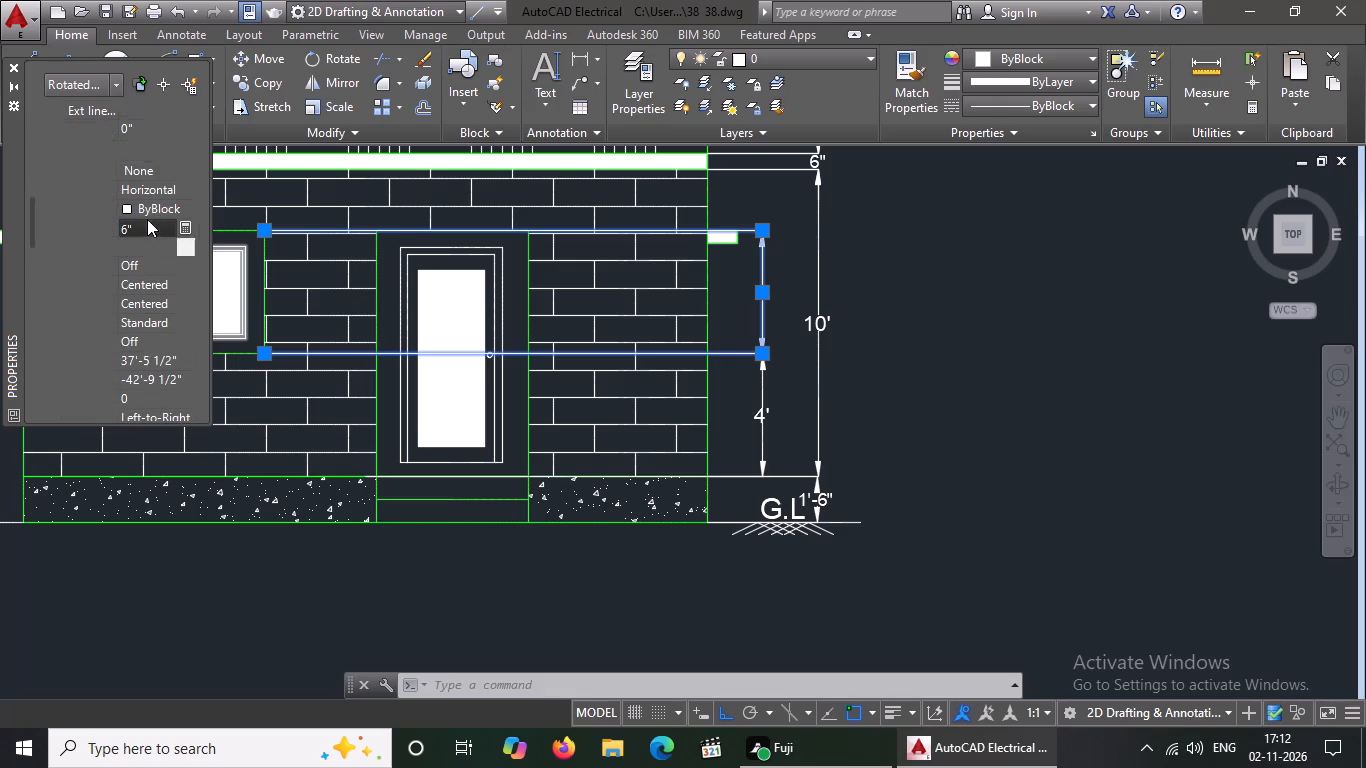
scroll(143, 235, down, 16)
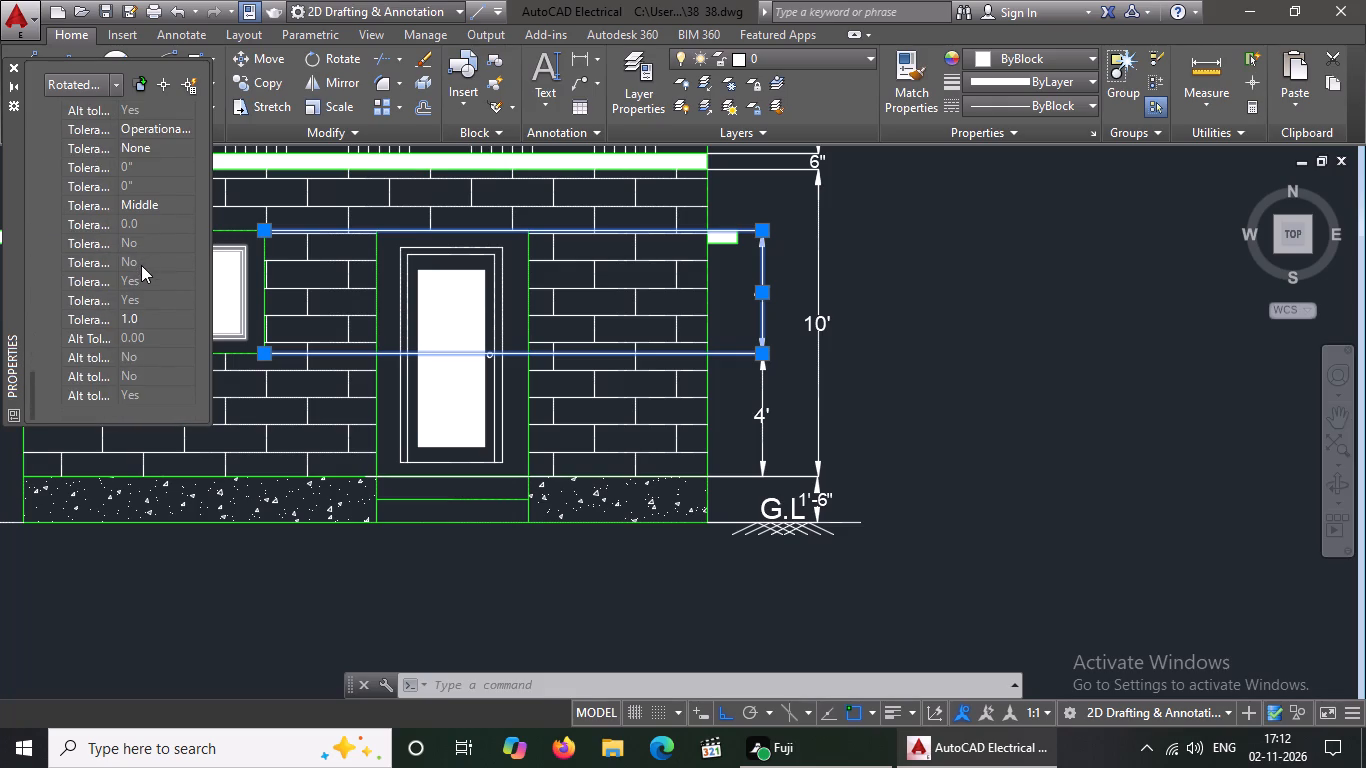
scroll(141, 265, down, 2)
key(Escape)
Close the Properties palette and, with Ortho off, copy the floor plan's MD door label to just above the front elevation's parapet.
scroll(887, 351, down, 3)
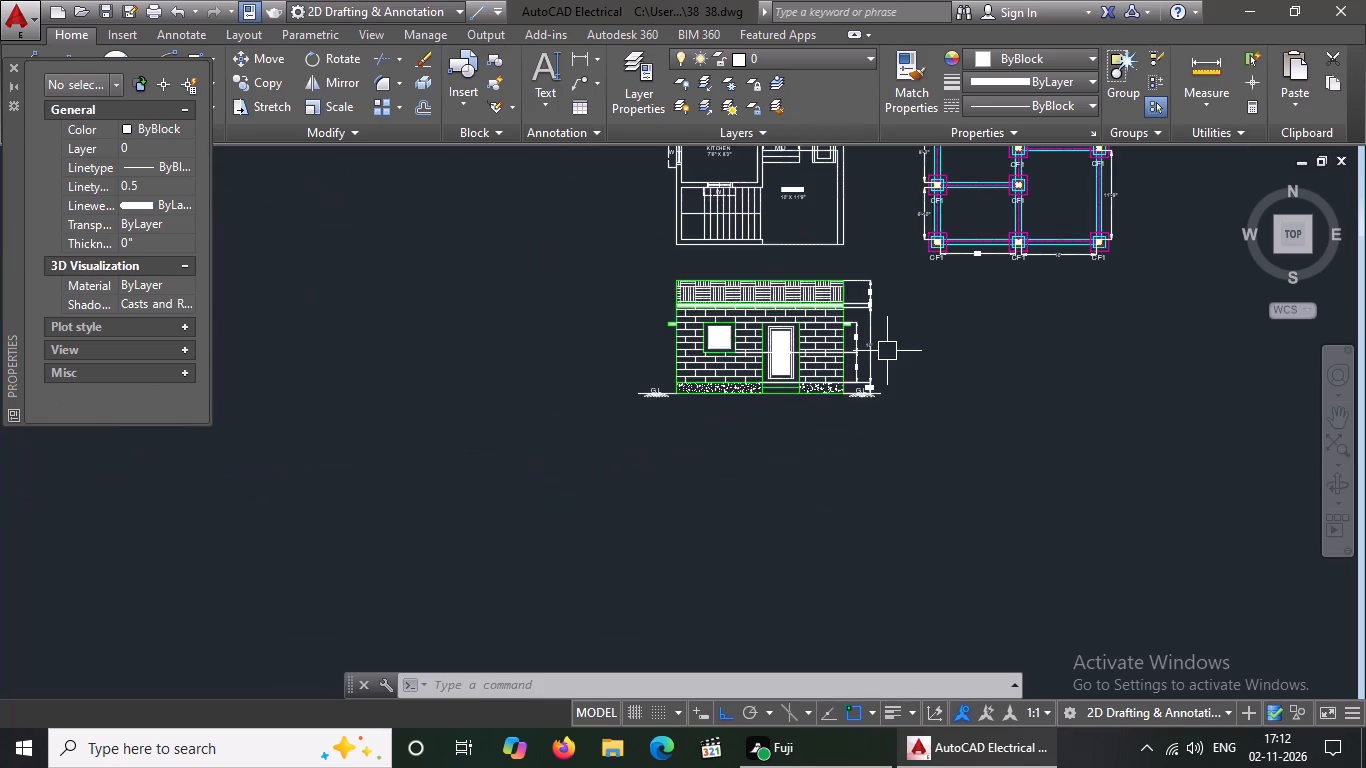
scroll(923, 318, up, 2)
middle_drag(908, 317, 847, 441)
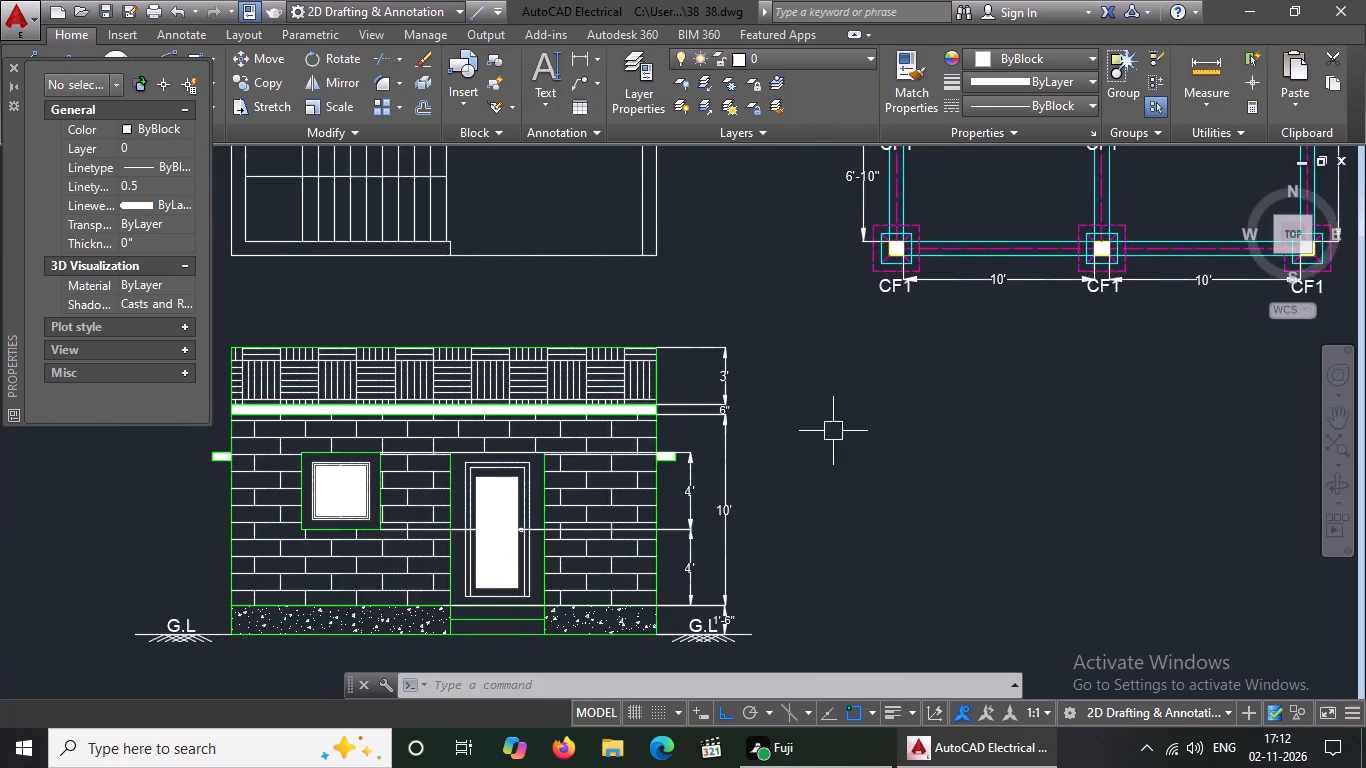
scroll(818, 366, down, 3)
scroll(803, 377, up, 1)
scroll(803, 377, down, 2)
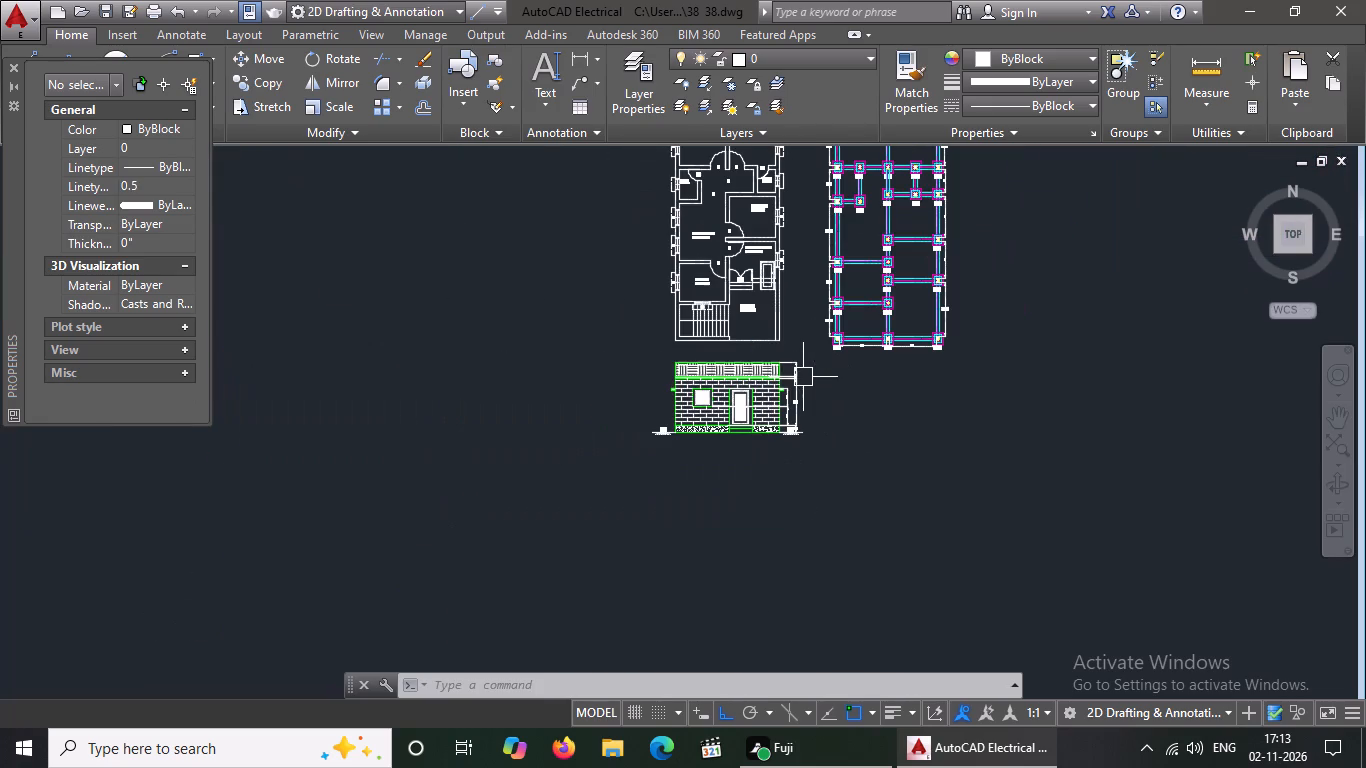
middle_drag(801, 375, 756, 450)
scroll(681, 379, up, 3)
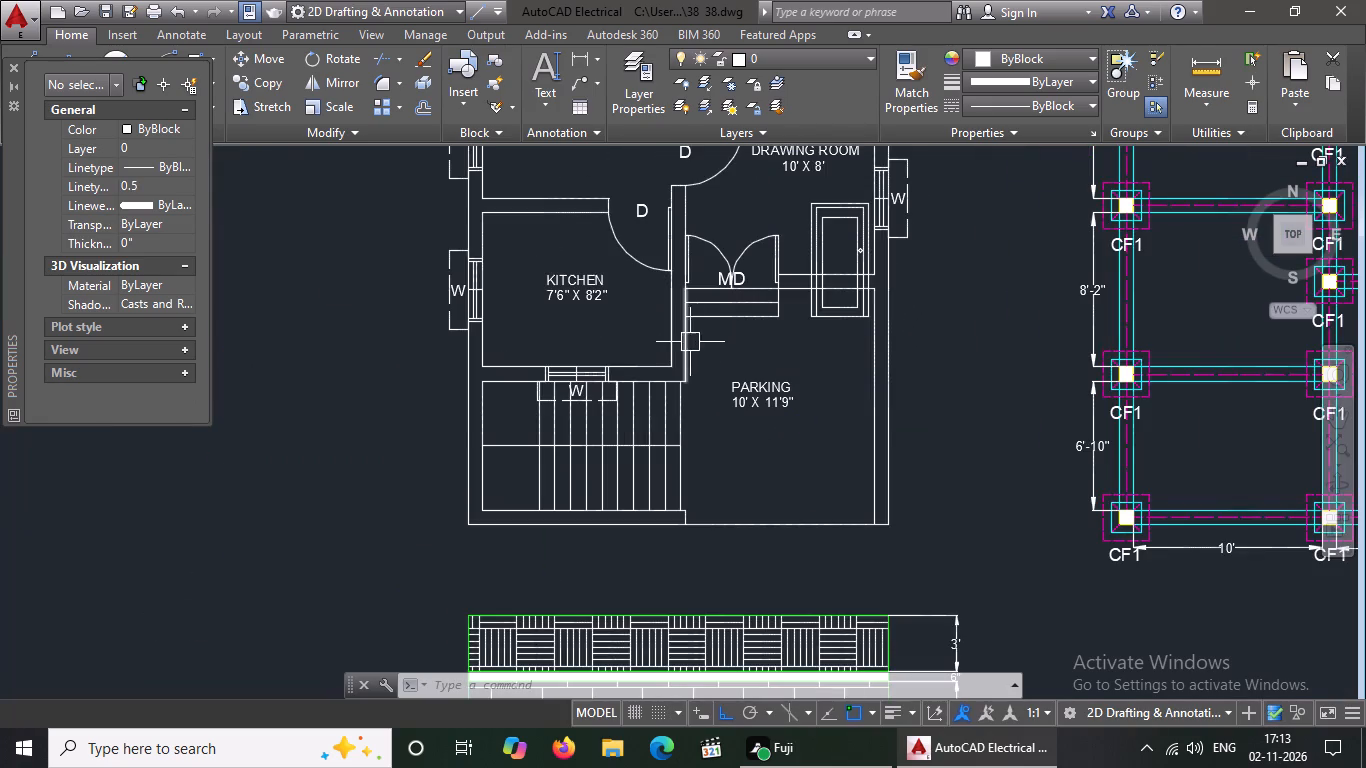
scroll(759, 269, up, 3)
click(679, 311)
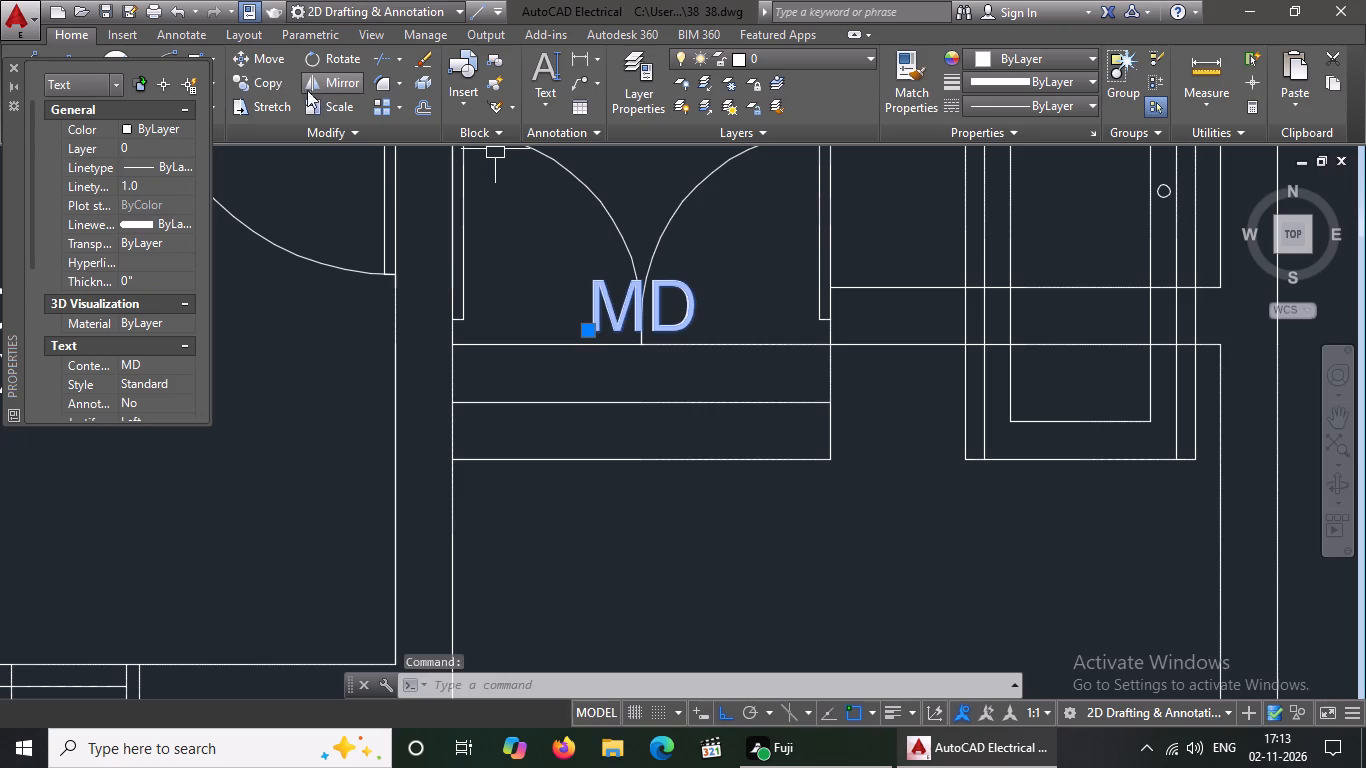
click(10, 63)
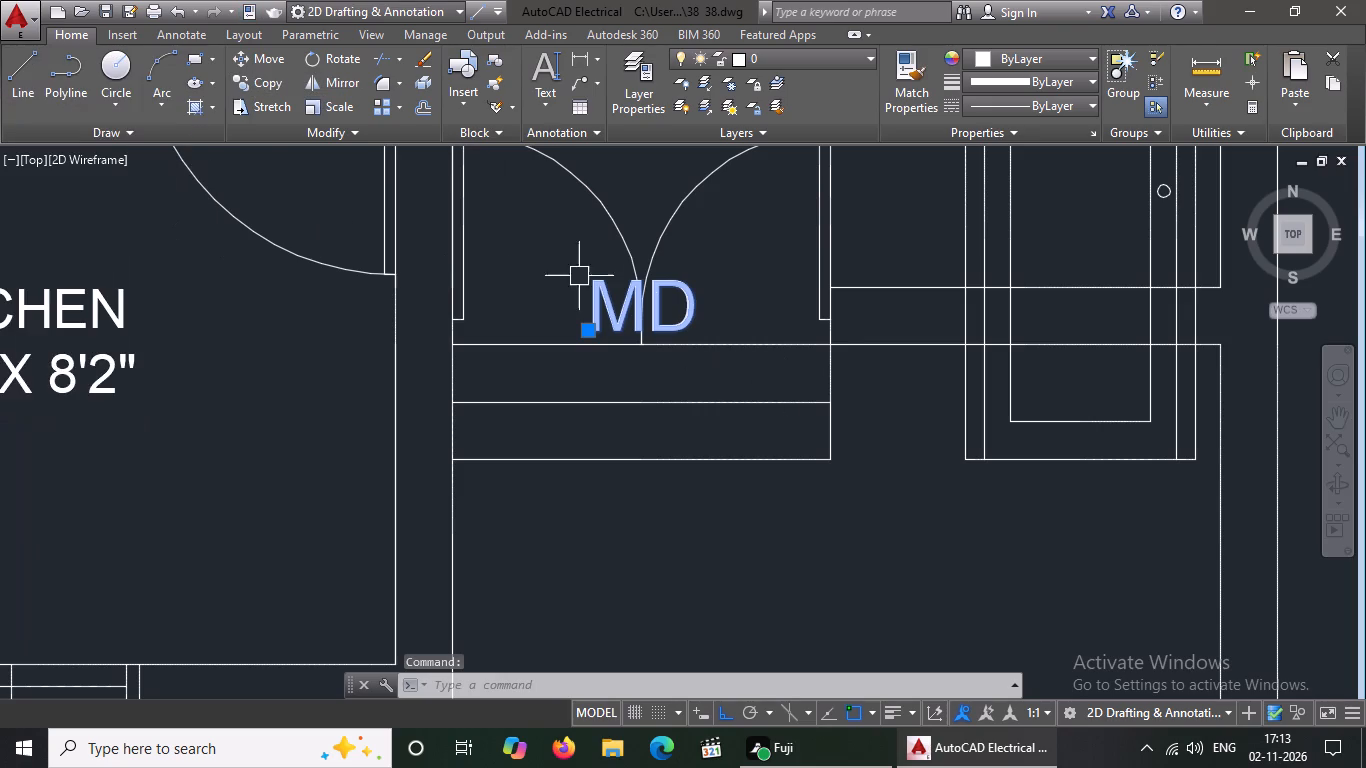
click(252, 75)
click(636, 297)
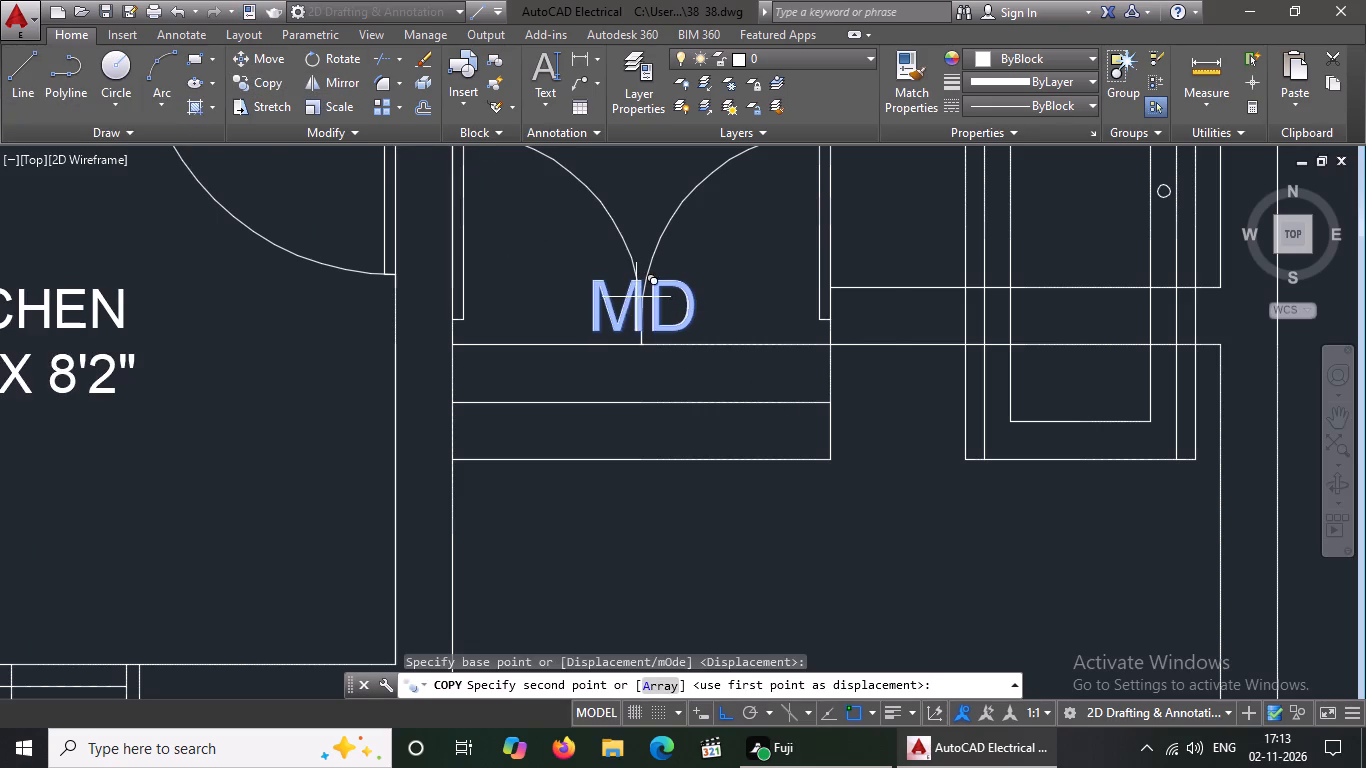
scroll(674, 293, down, 4)
scroll(734, 236, down, 2)
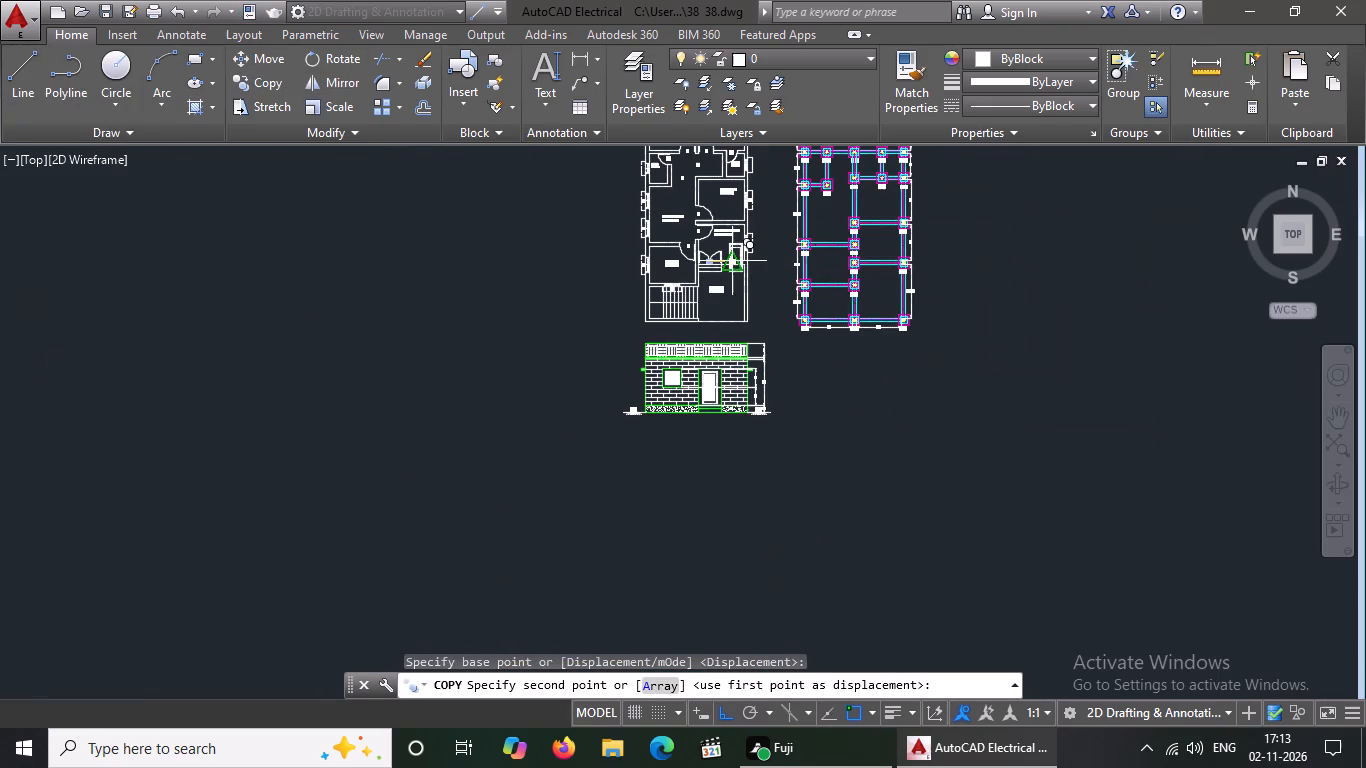
click(729, 709)
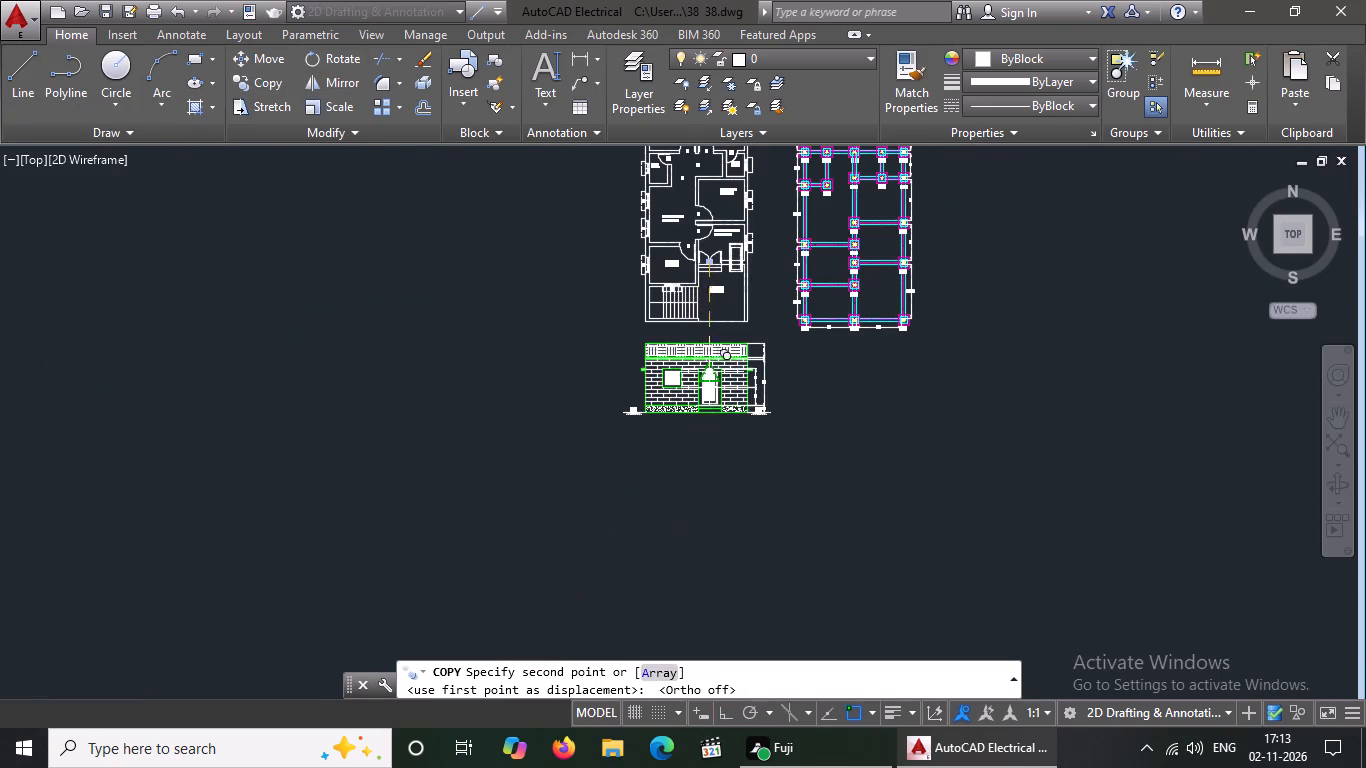
scroll(712, 359, up, 3)
click(685, 305)
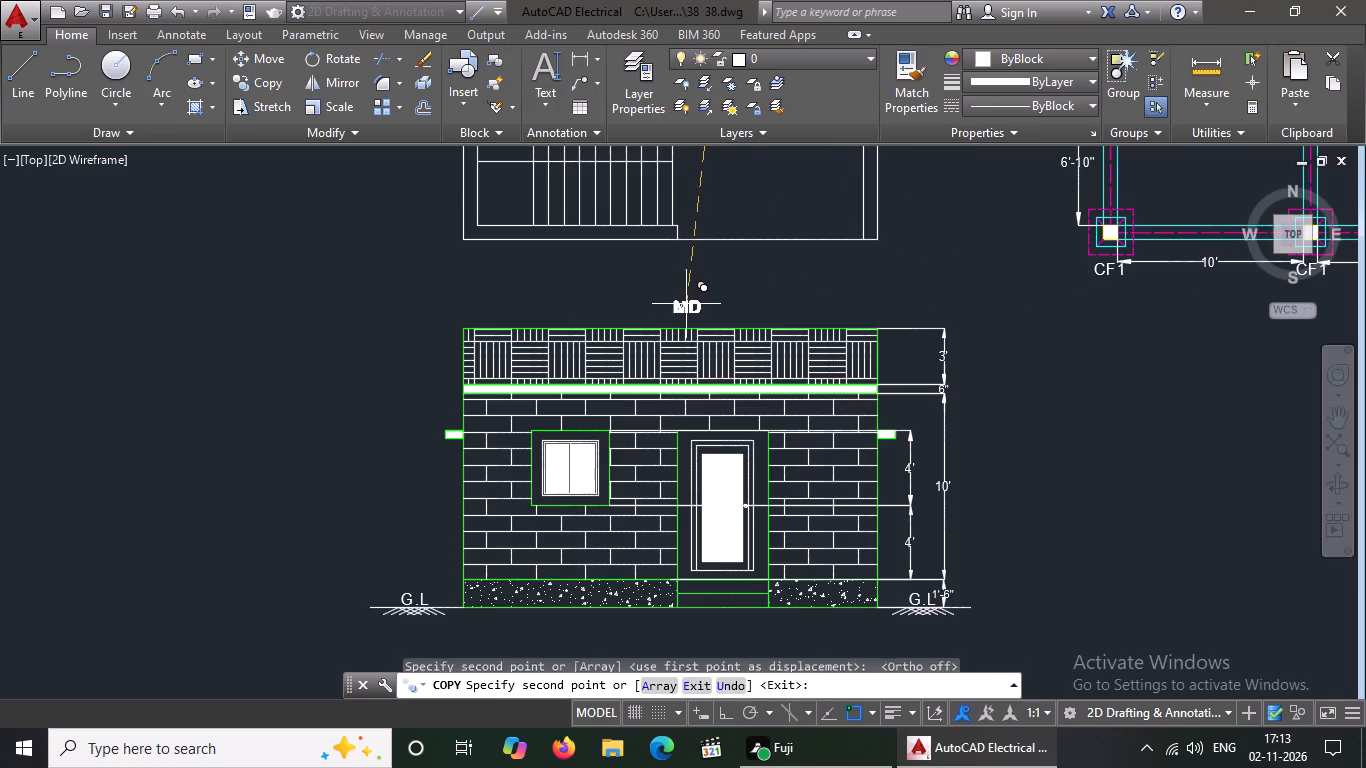
key(Escape)
Change the copied MD label above the front elevation's parapet to read ELEVATION.
double_click(698, 310)
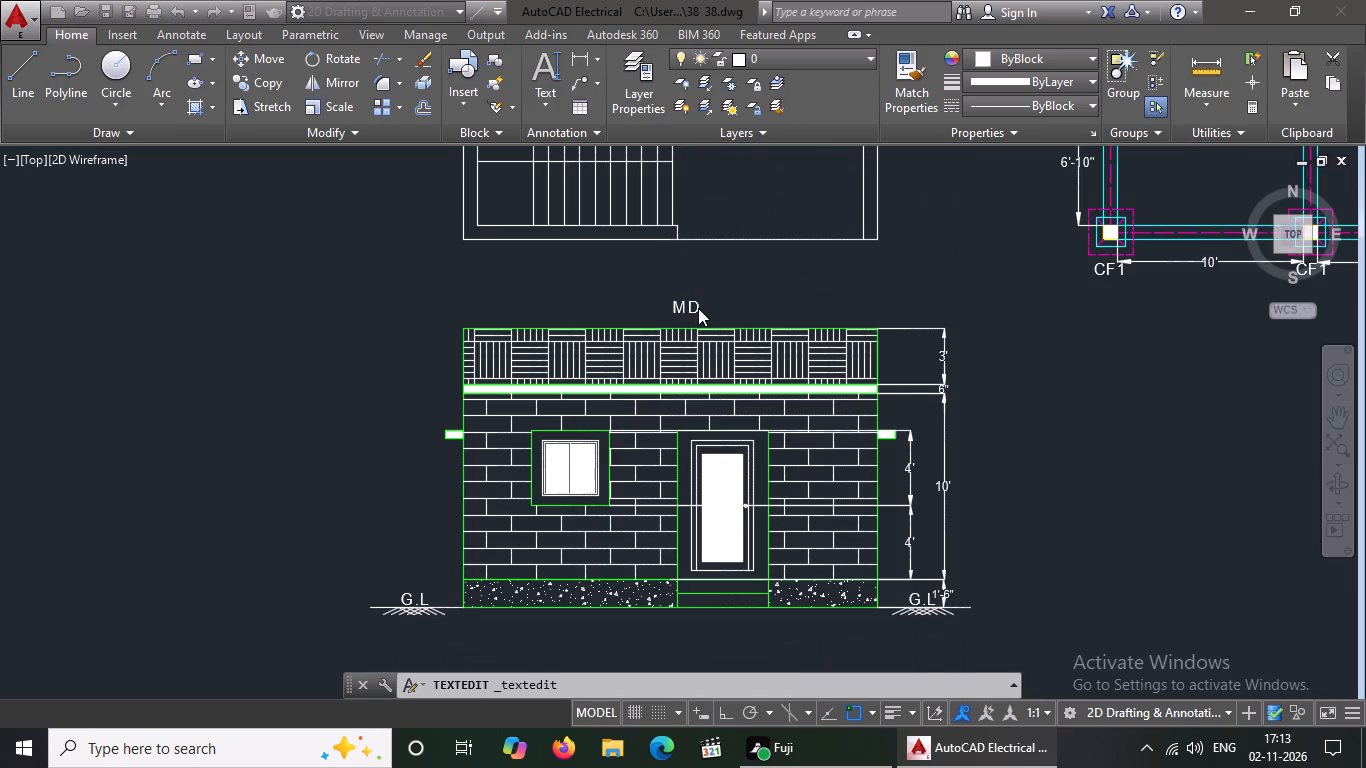
key(BackSpace)
key(BackSpace)
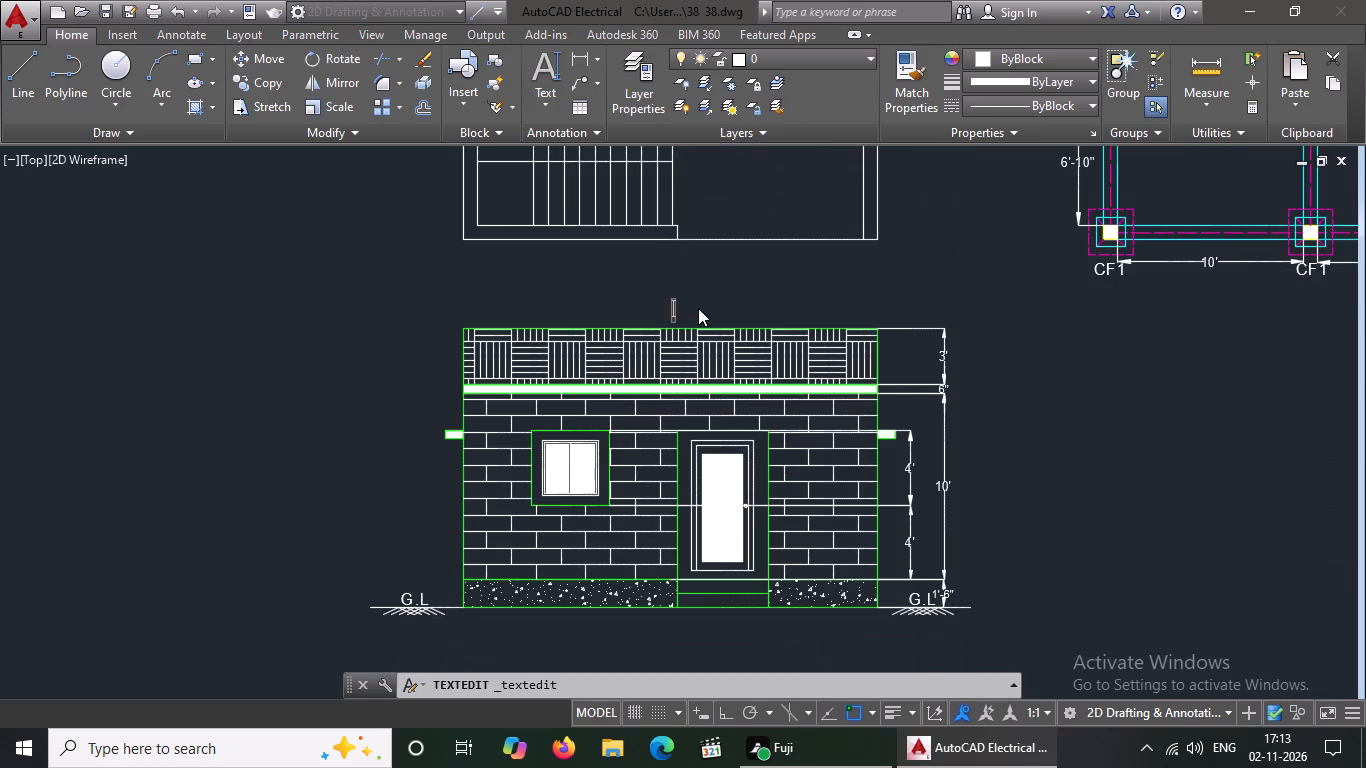
text(ELE)
text(VATION)
click(813, 295)
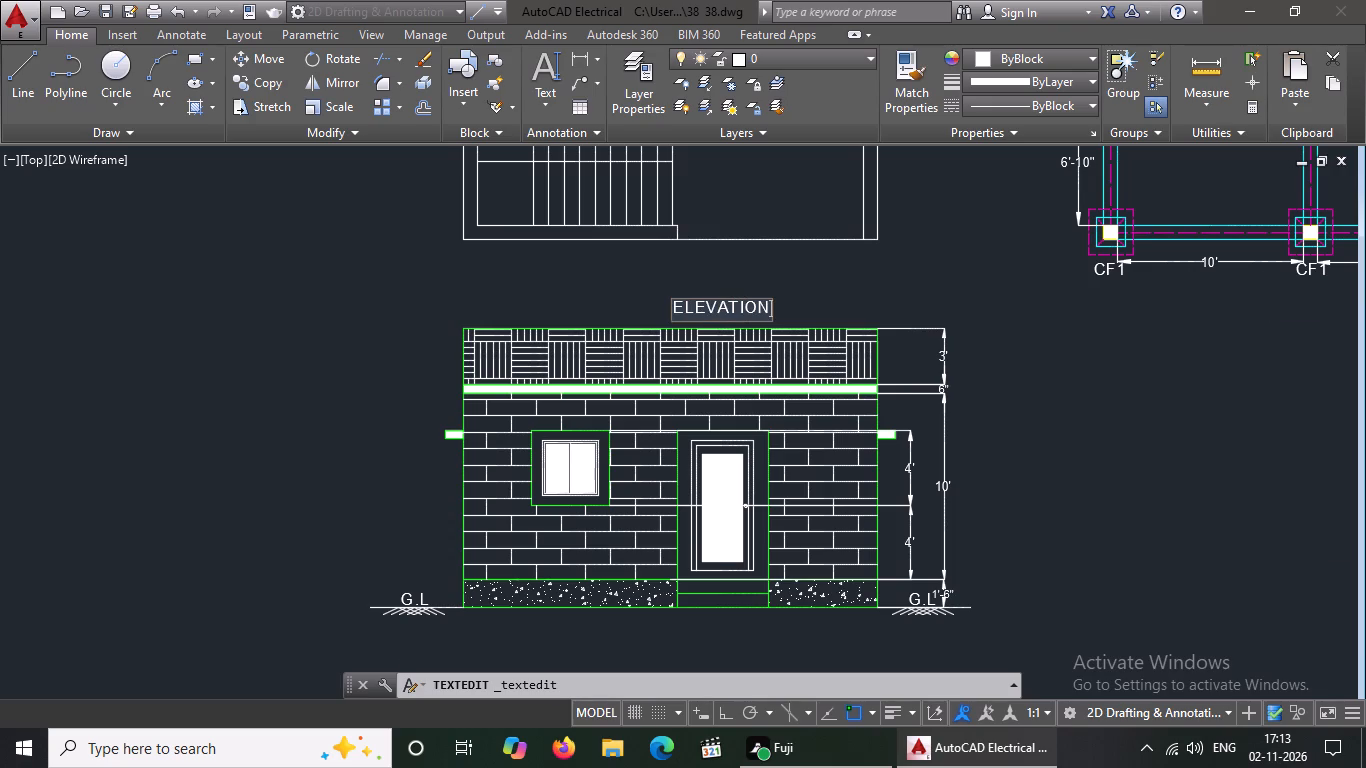
Set the text height of the ELEVATION title to 1' in its properties and deselect it.
click(734, 298)
right_click(729, 321)
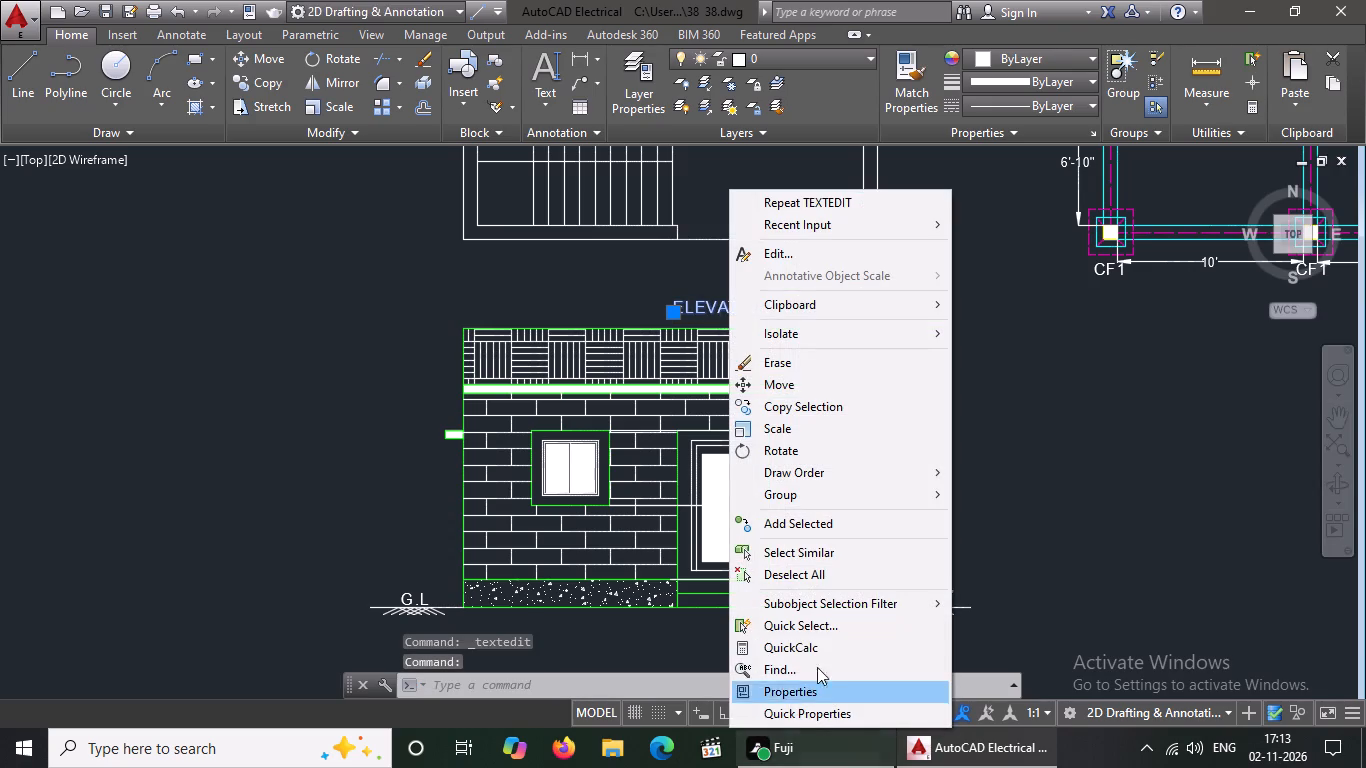
click(794, 690)
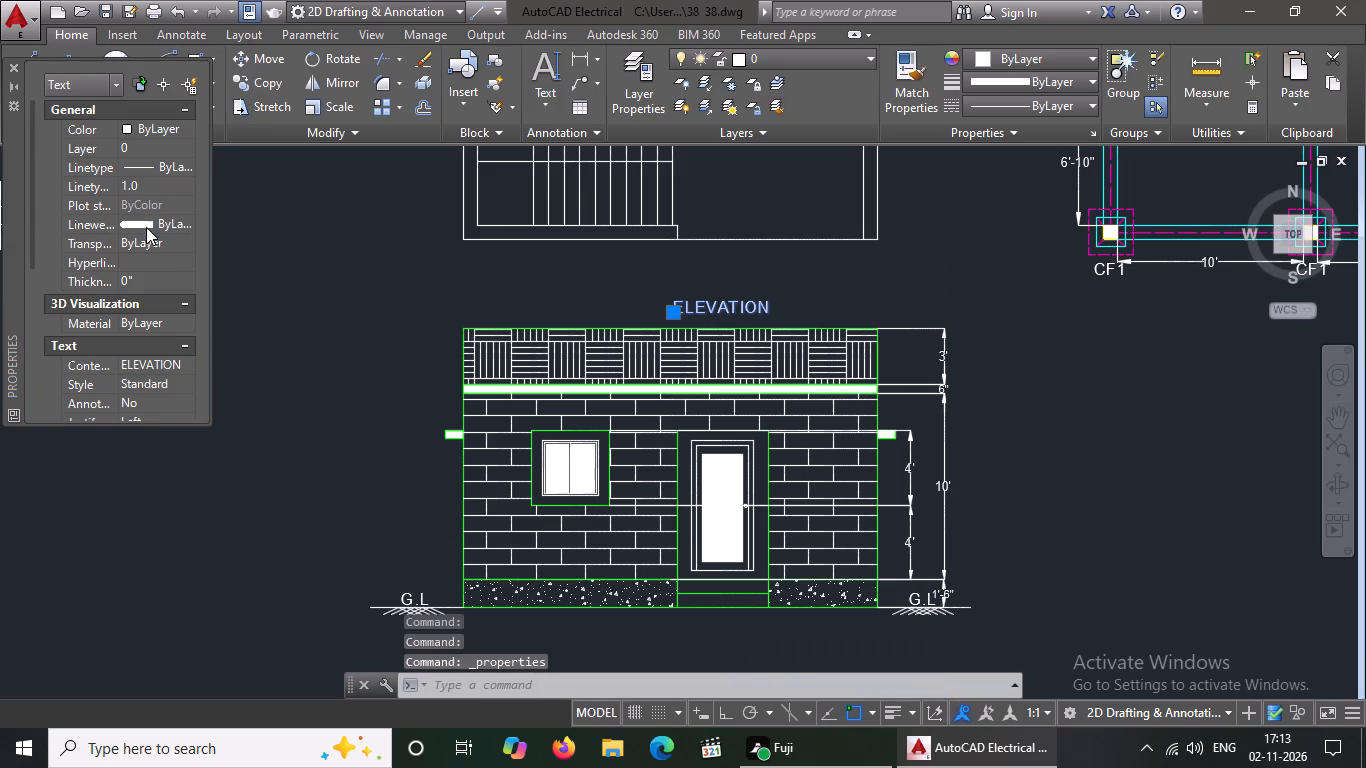
scroll(123, 306, down, 1)
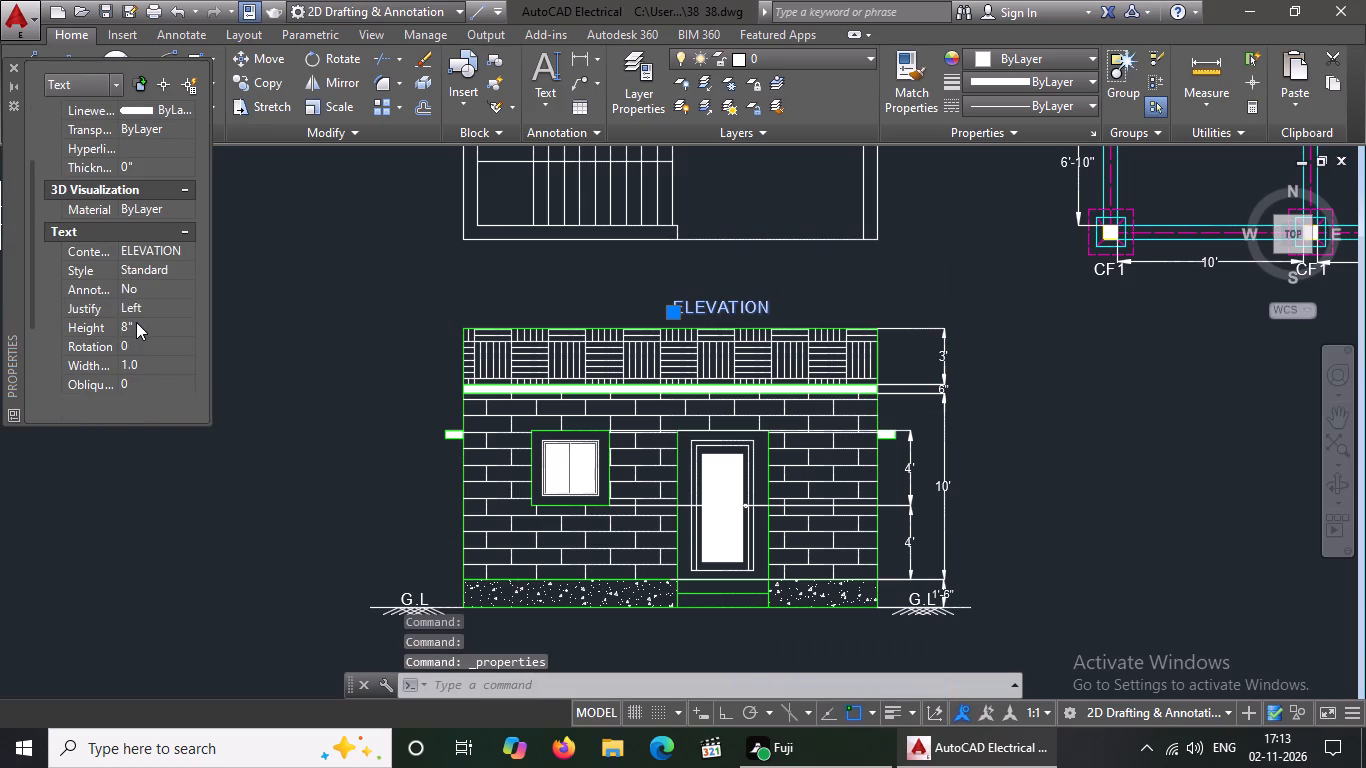
click(141, 322)
key(BackSpace)
key(BackSpace)
text(1')
key(Return)
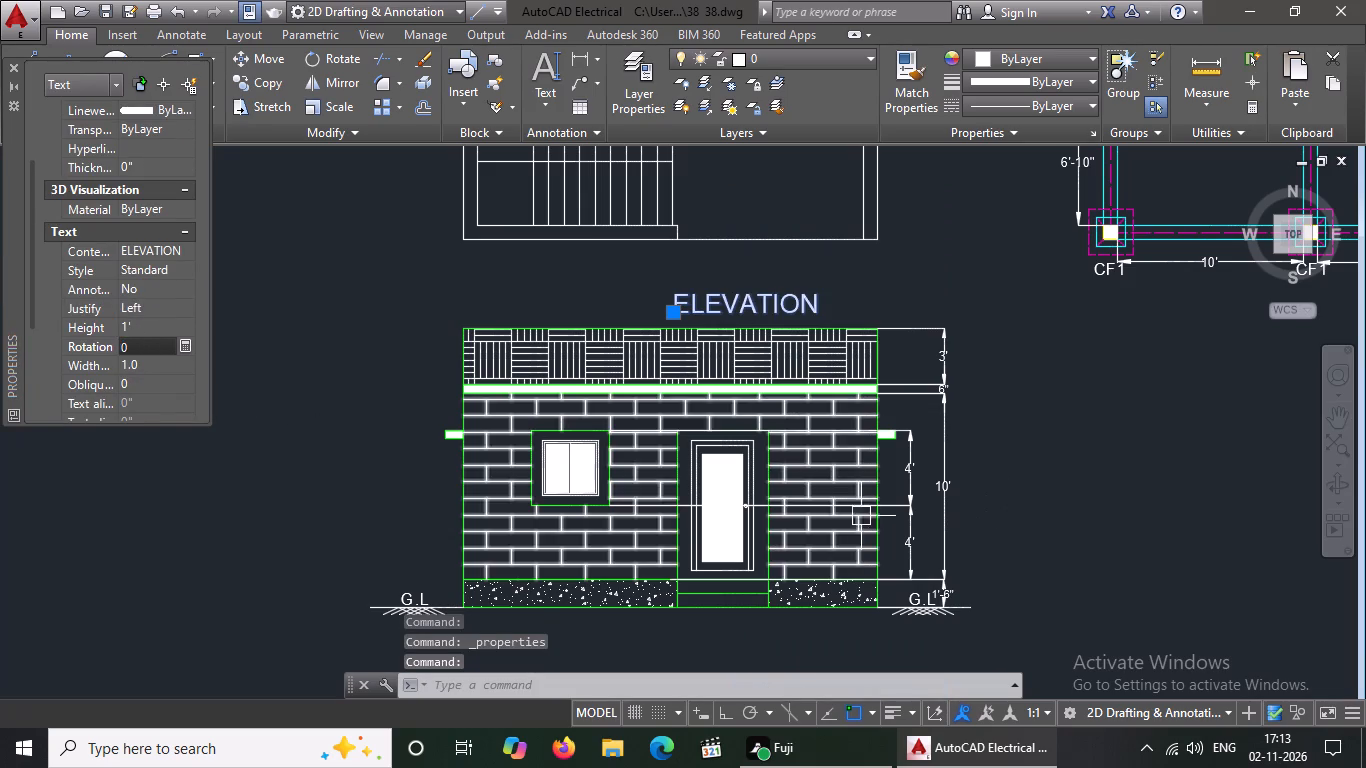
key(Escape)
Move the ELEVATION title by its grip so it sits centred above the front elevation's parapet, and deselect it.
scroll(771, 278, up, 1)
click(700, 314)
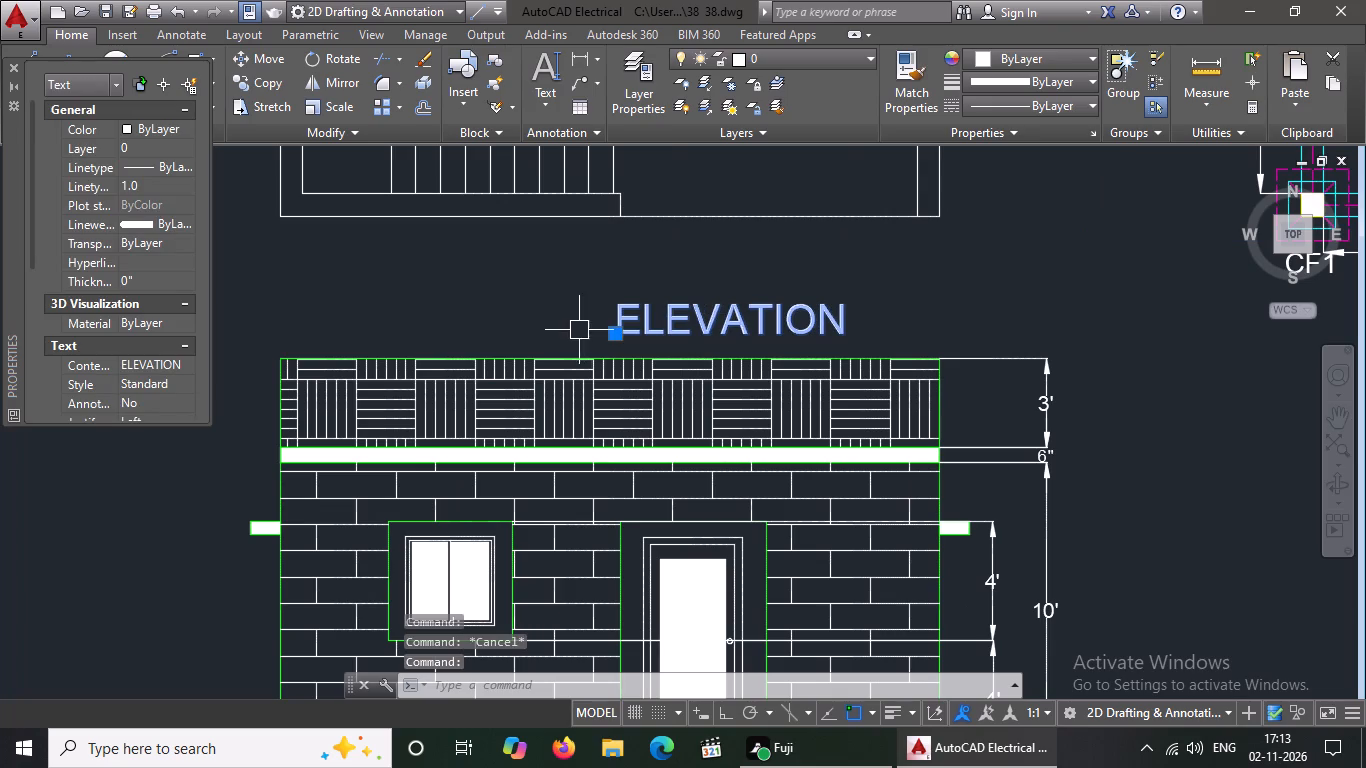
click(624, 329)
click(609, 332)
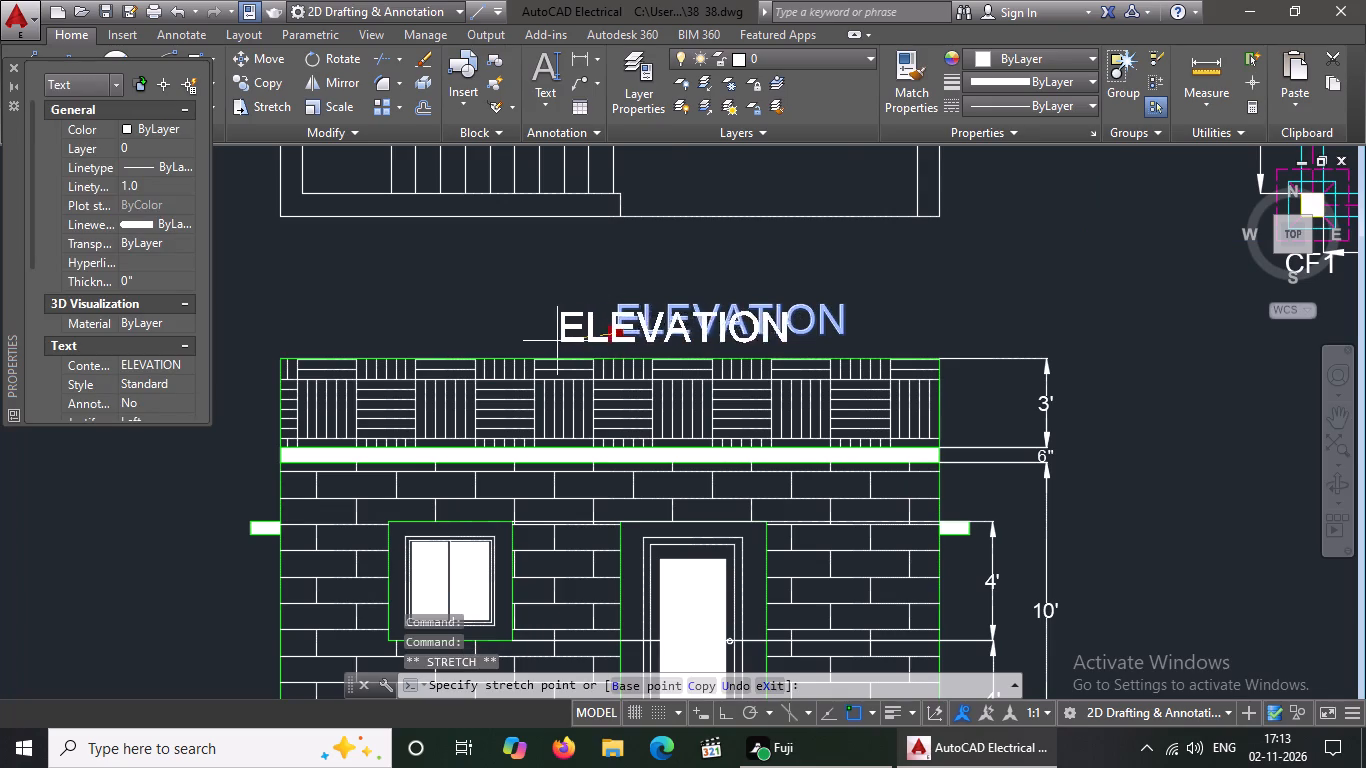
click(511, 343)
scroll(603, 320, down, 2)
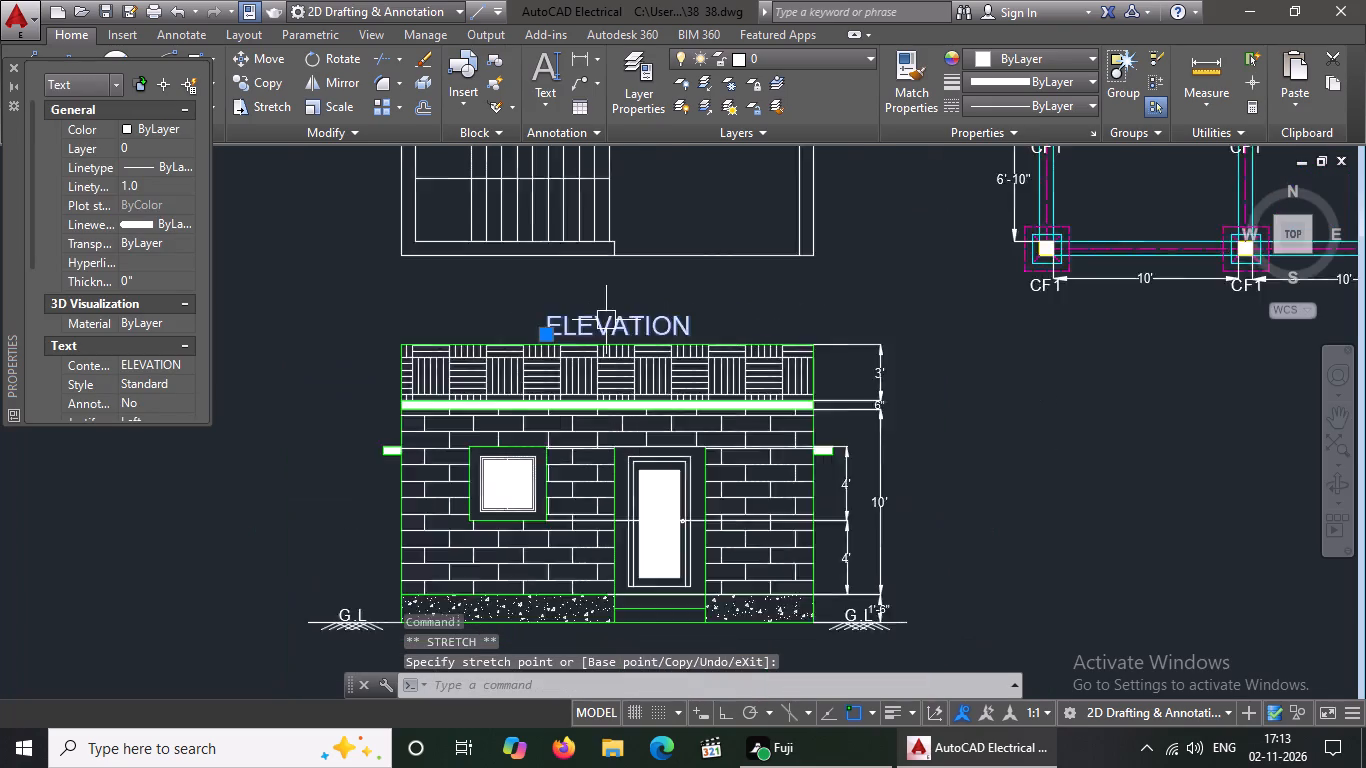
key(Escape)
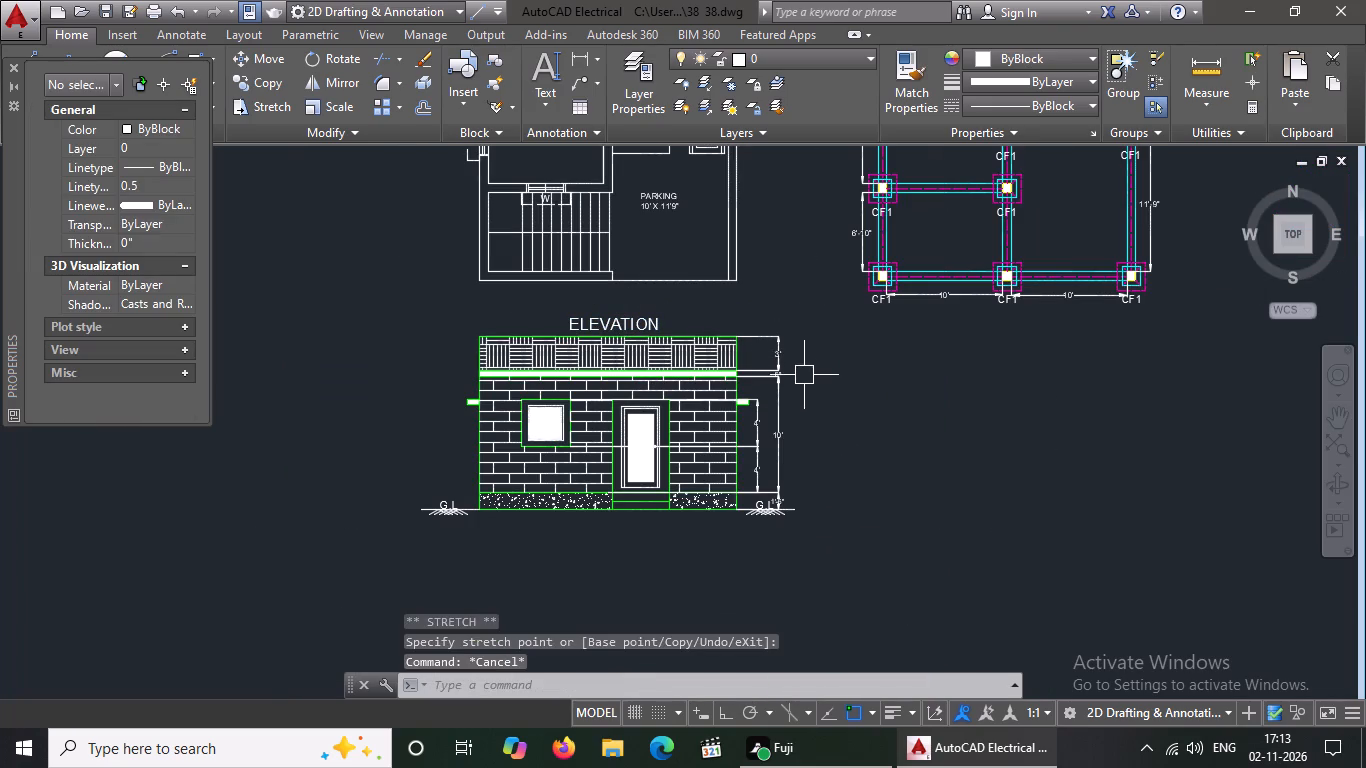
Close the Properties palette and copy the ELEVATION title to just below the middle of the foundation plan.
scroll(772, 275, down, 2)
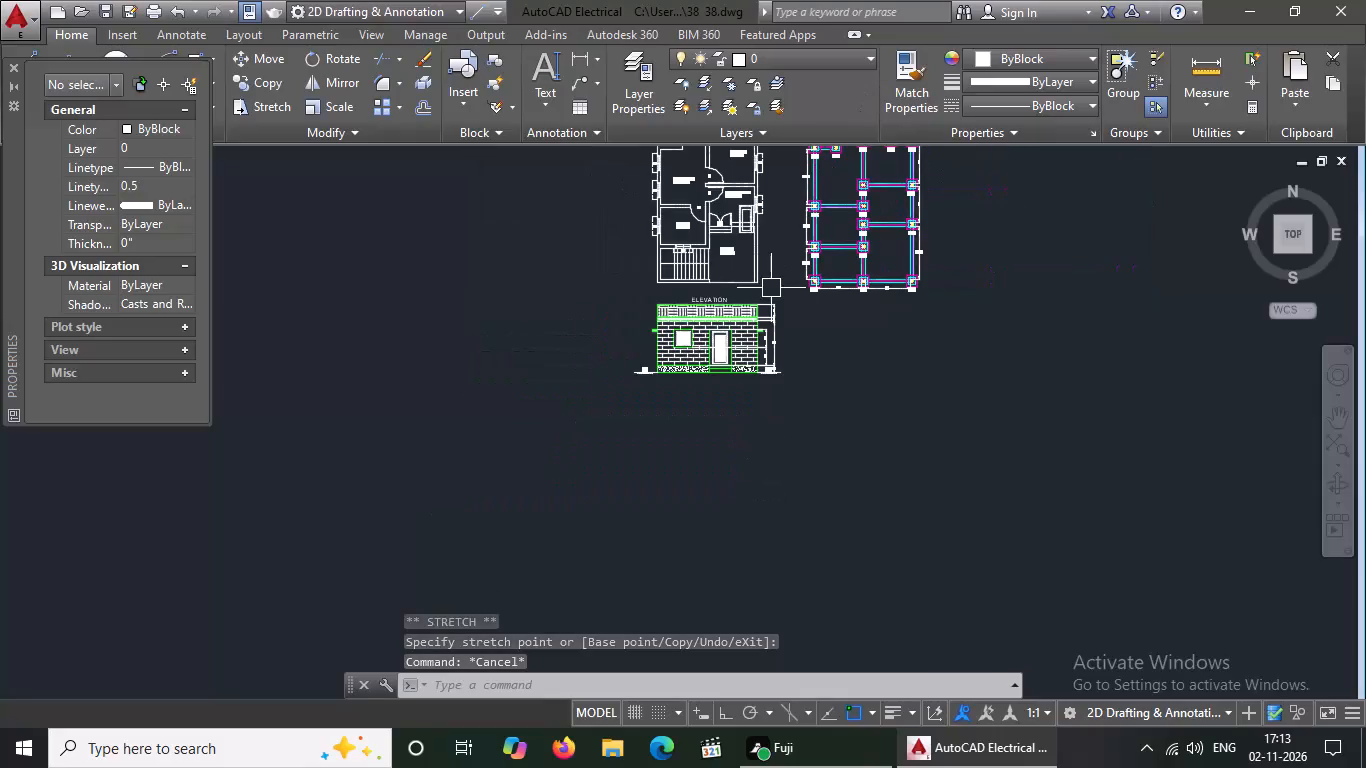
middle_drag(768, 306, 766, 402)
scroll(755, 399, up, 2)
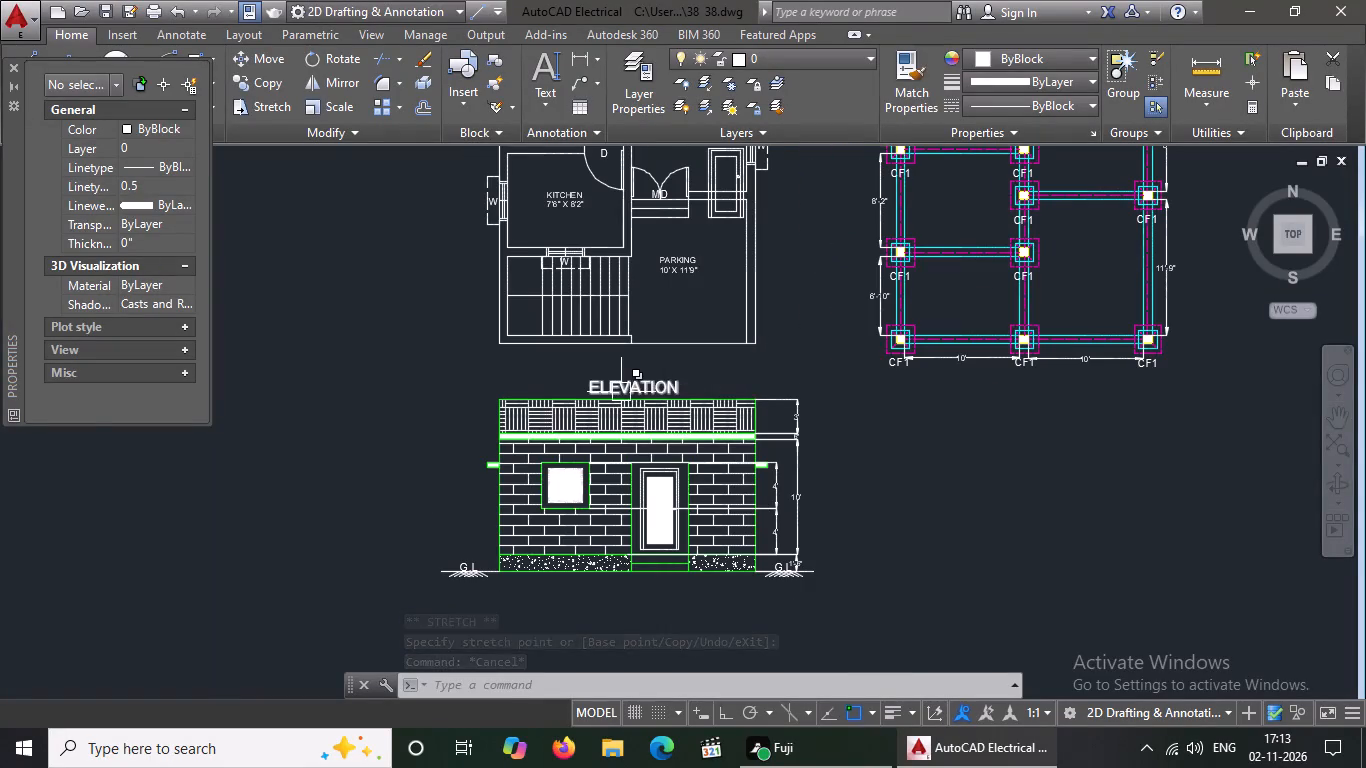
click(628, 387)
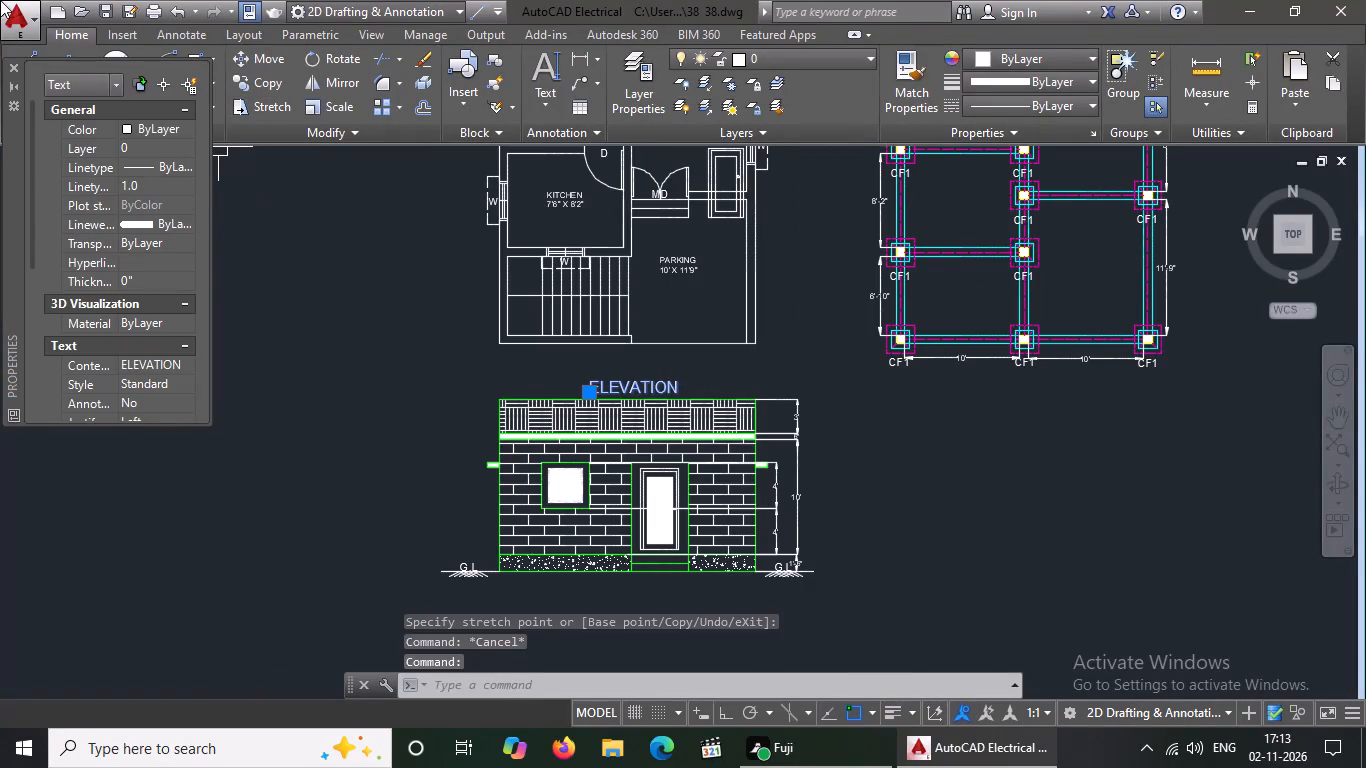
click(10, 62)
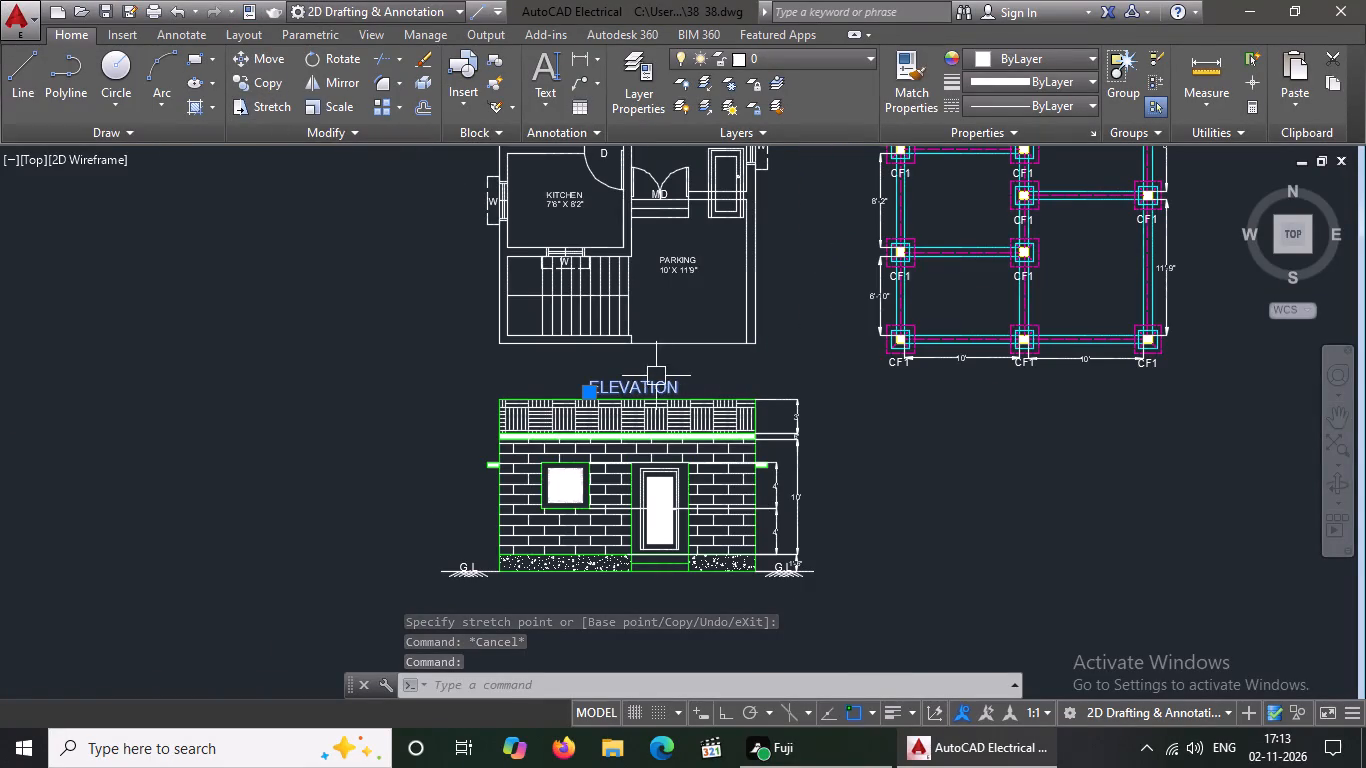
click(255, 78)
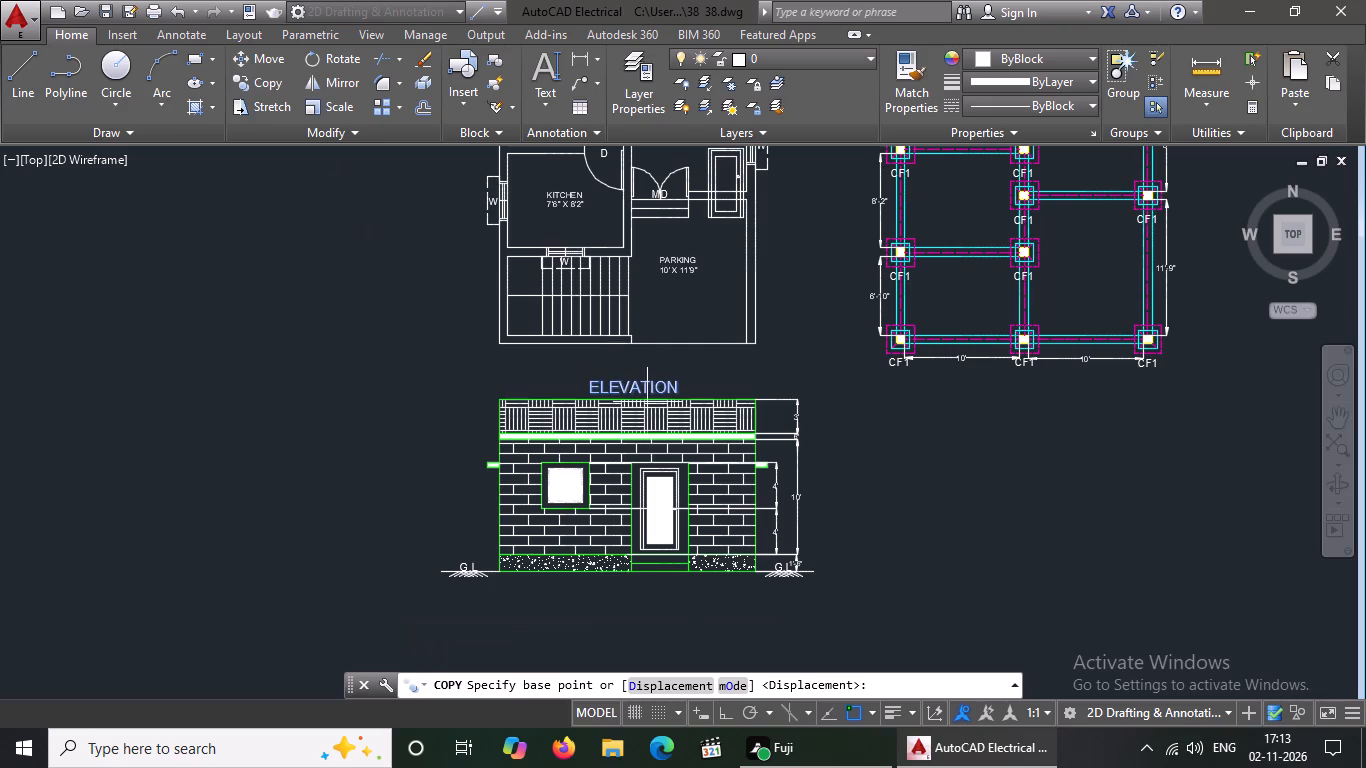
click(636, 389)
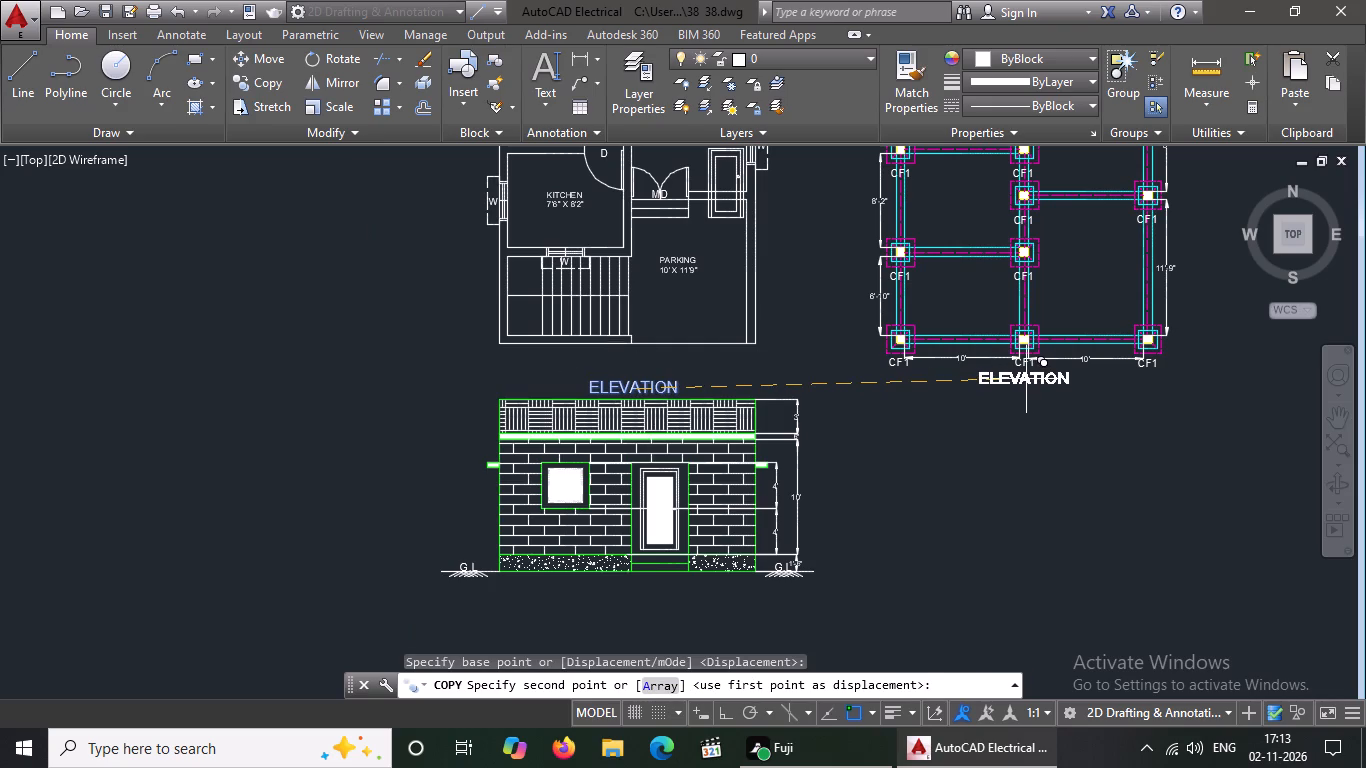
click(1027, 381)
key(Escape)
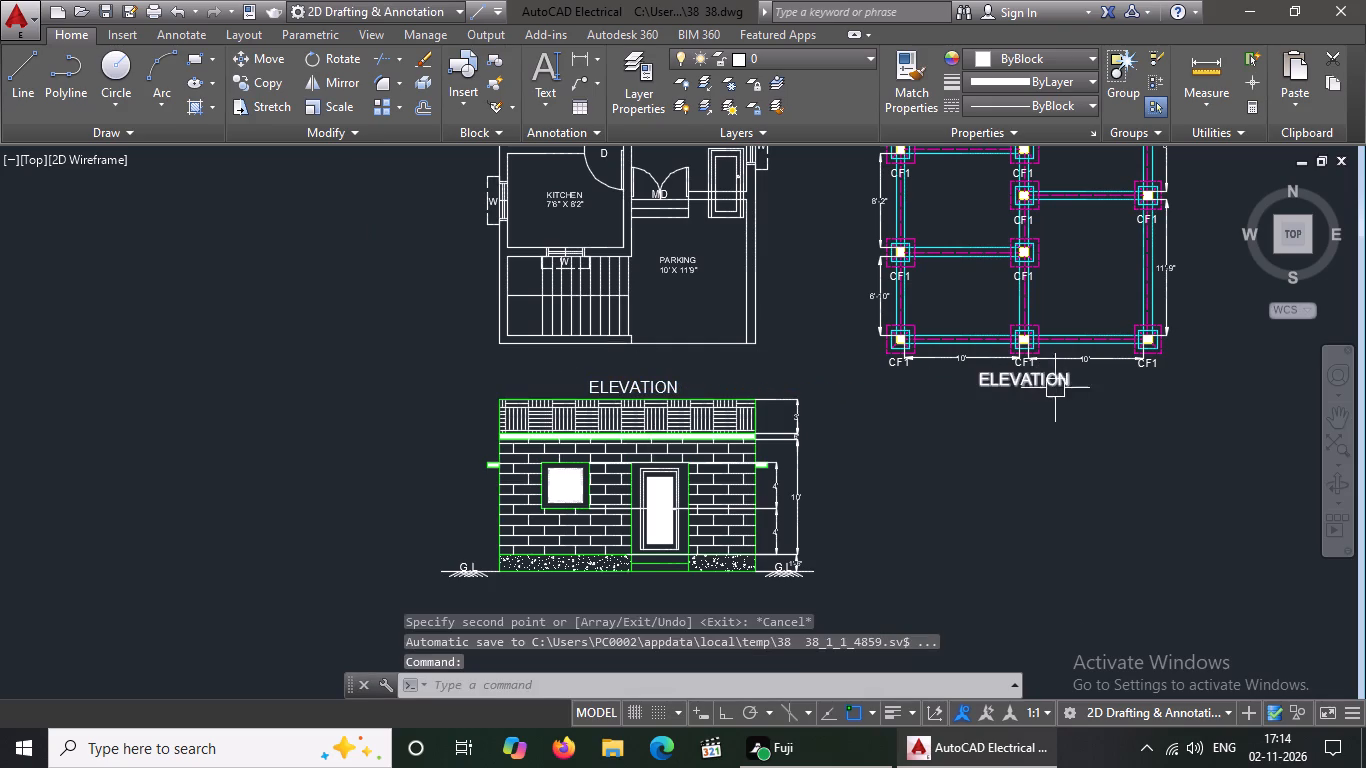
Replace the text of the copied title below the foundation plan with COLUMN FOOTING PLAN.
double_click(1048, 385)
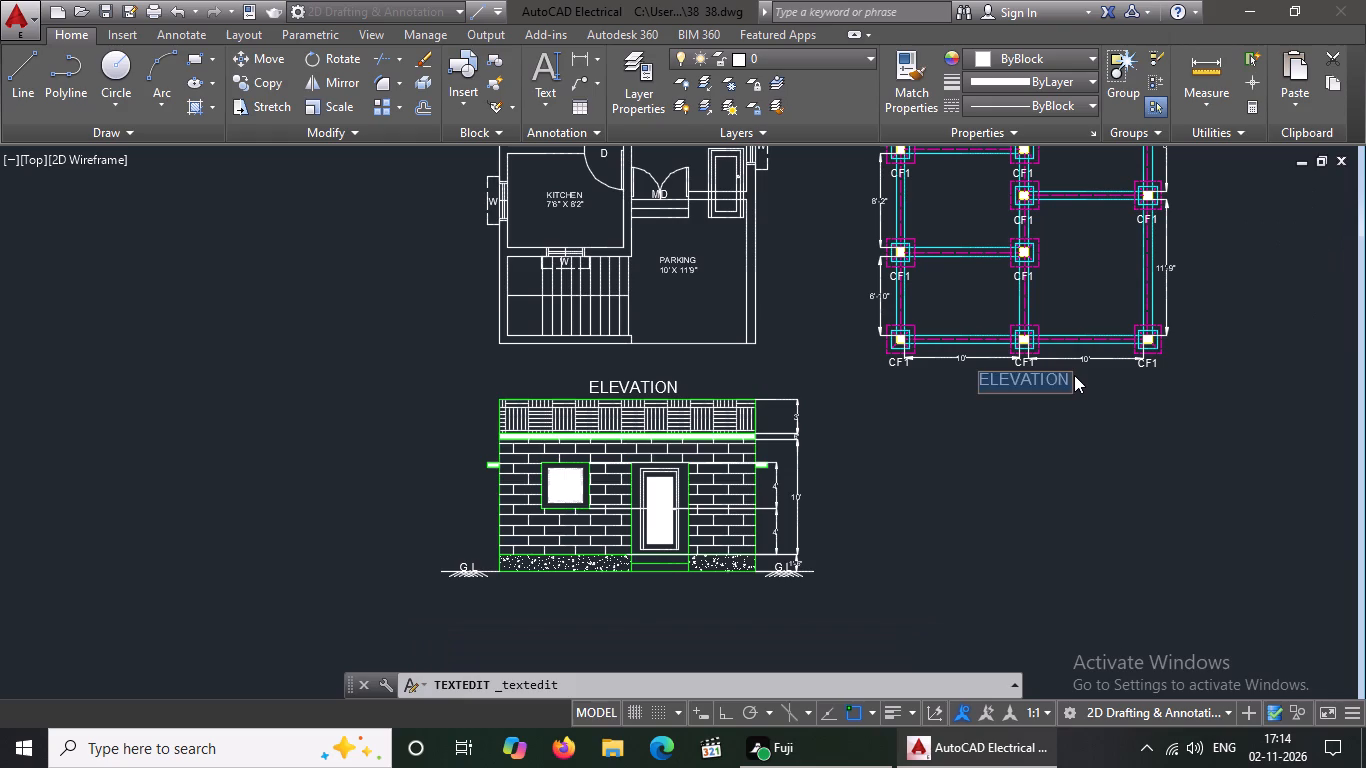
key(BackSpace)
key(BackSpace)
key(BackSpace)
key(BackSpace)
text(COLUMN FOOTING PLAN)
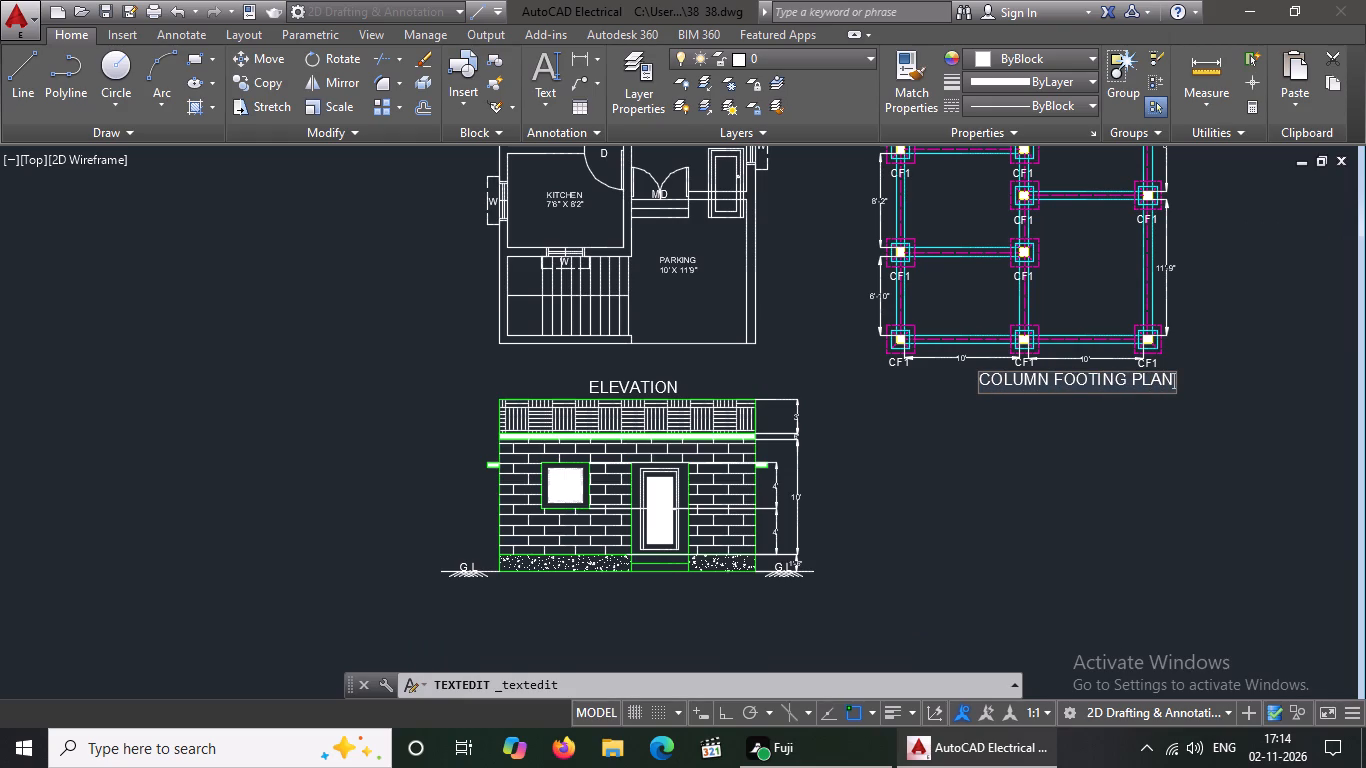
Insert an extra space before FOOTING and before PLAN in the foundation plan's title, and finish the text edit.
key(Left)
key(Left)
key(Left)
key(Left)
key(Left)
key(Left)
key(Left)
key(Left)
key(Left)
key(Left)
key(Left)
key(Left)
key(Left)
key(space)
key(Right)
key(Right)
key(Right)
key(Right)
key(Right)
key(Right)
key(Right)
key(Right)
key(Right)
key(space)
click(1236, 331)
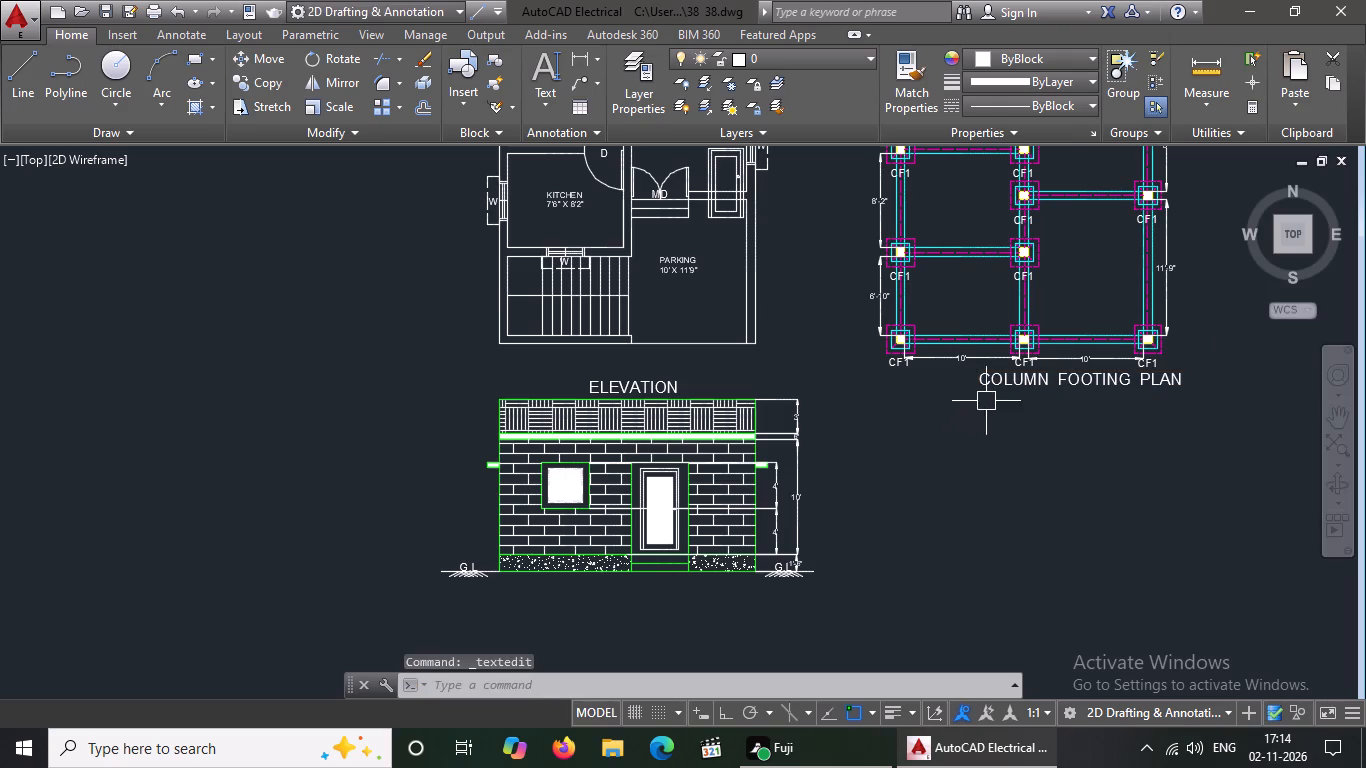
Move the COLUMN FOOTING PLAN title by its grip so it is centred beneath the foundation plan's bottom dimensions, and deselect it.
click(997, 383)
click(980, 385)
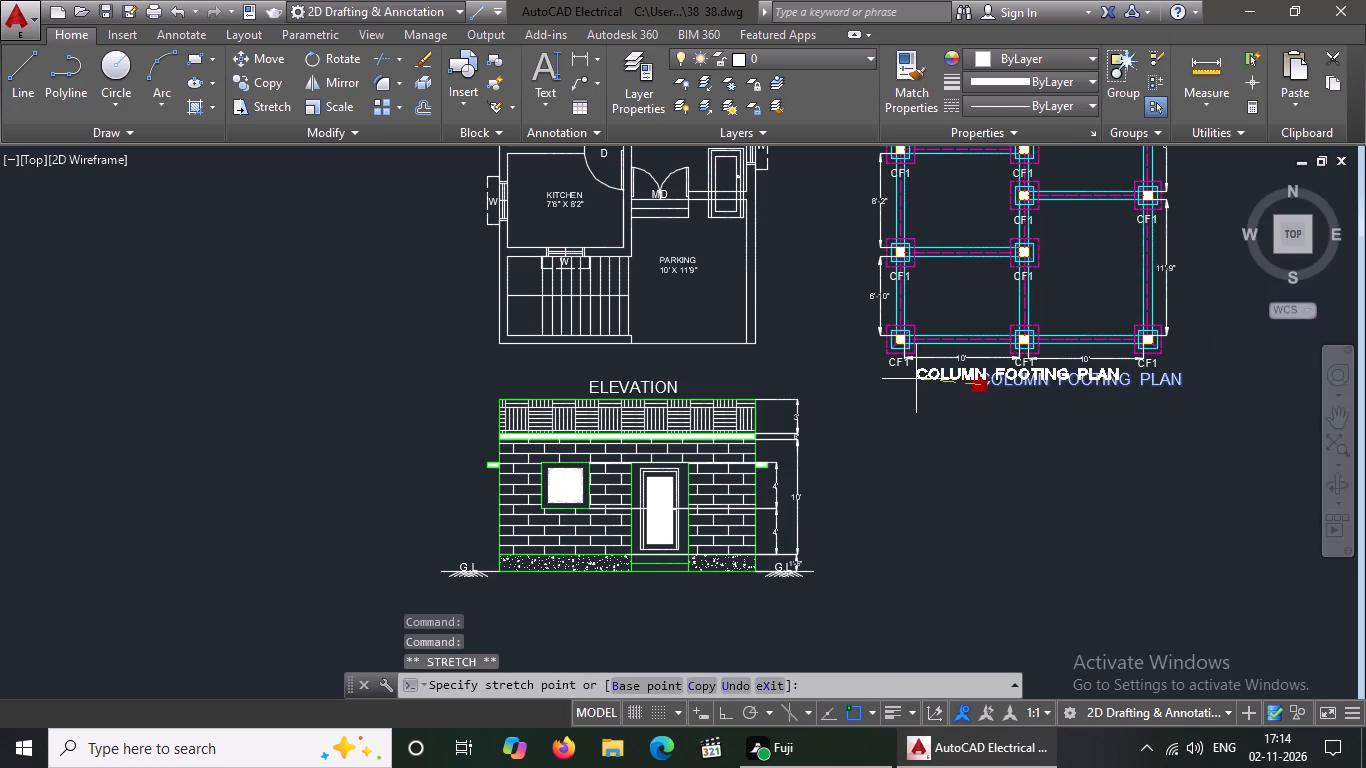
click(914, 381)
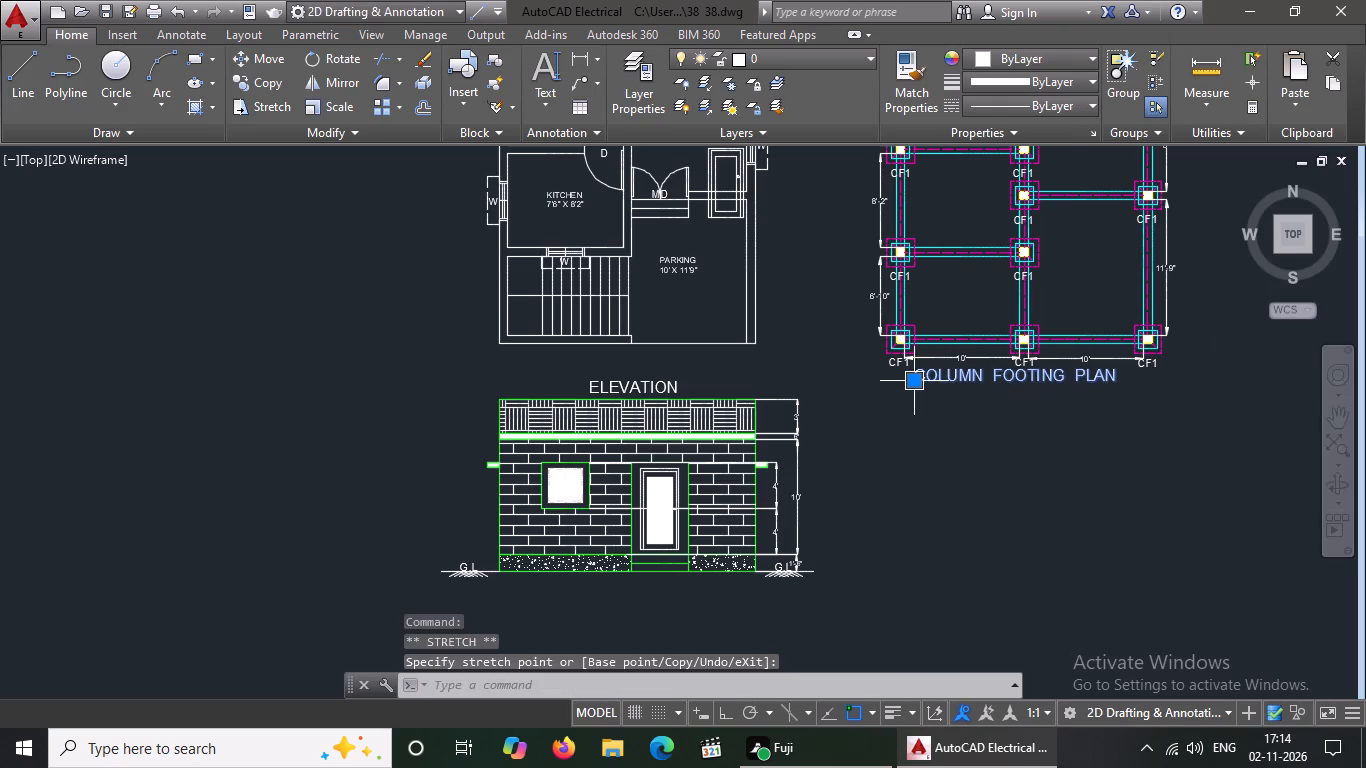
scroll(1051, 394, up, 4)
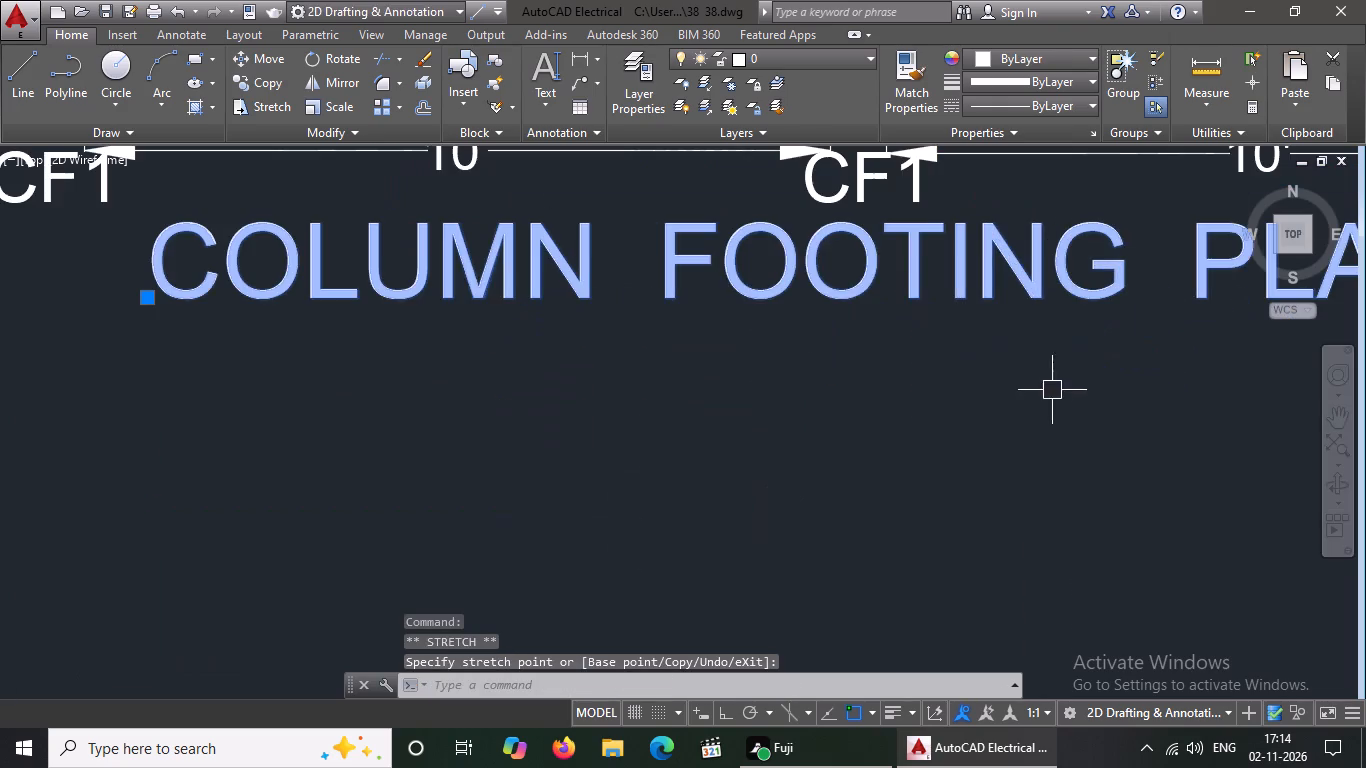
scroll(751, 274, down, 2)
click(508, 282)
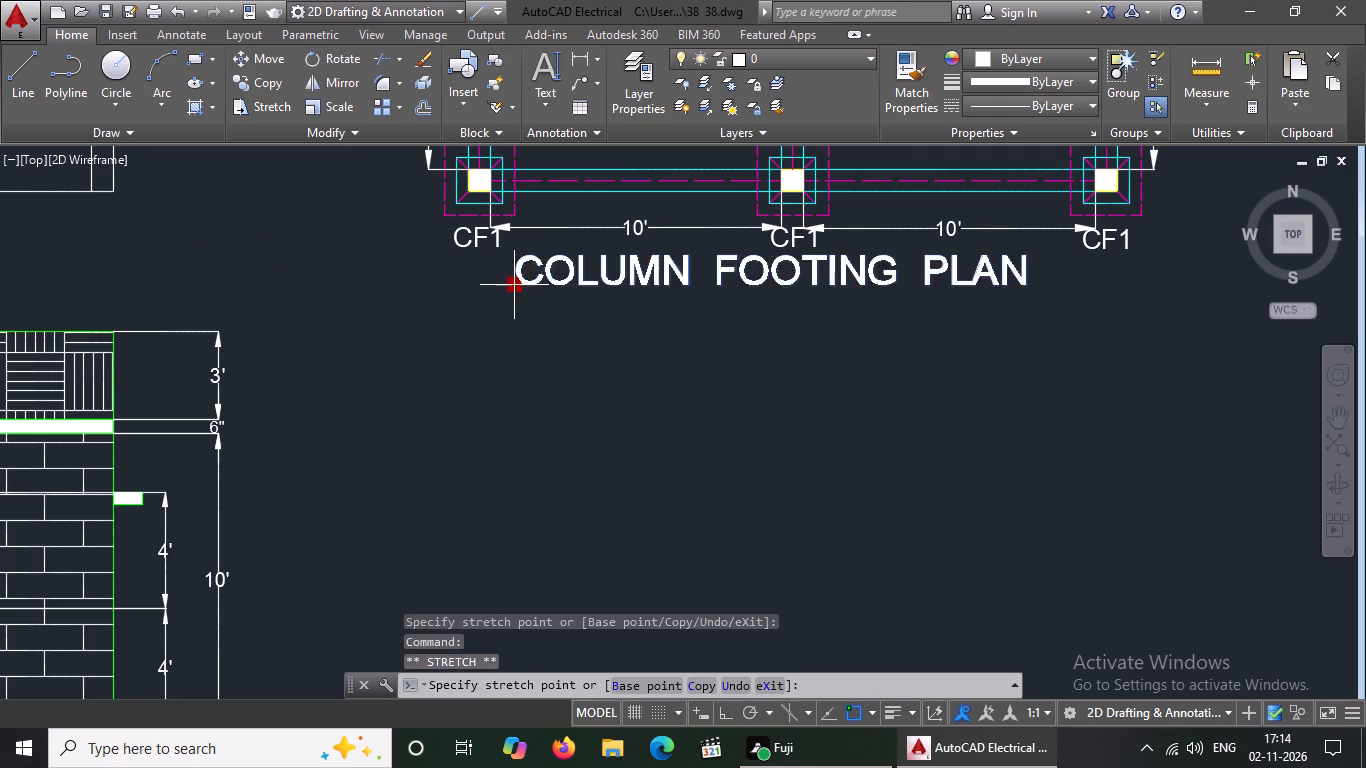
click(530, 288)
scroll(530, 288, down, 2)
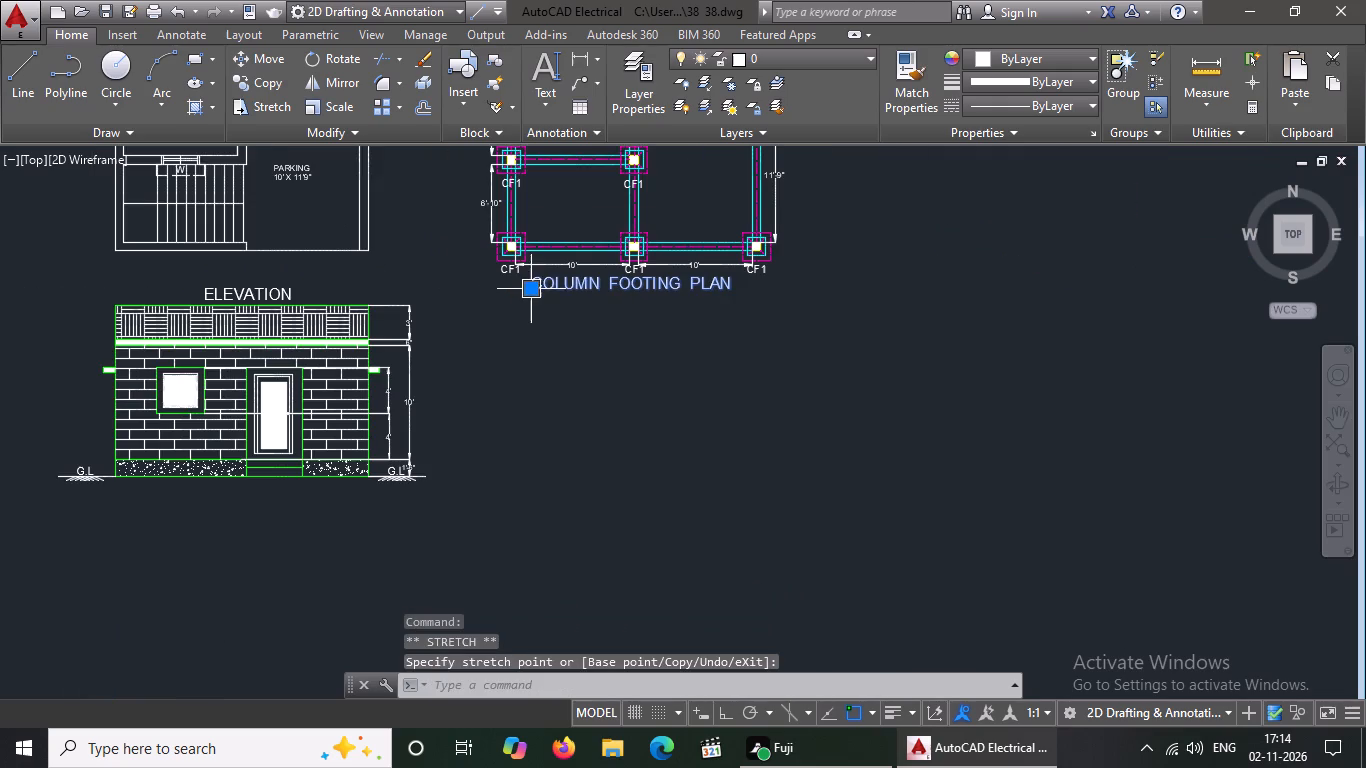
key(Escape)
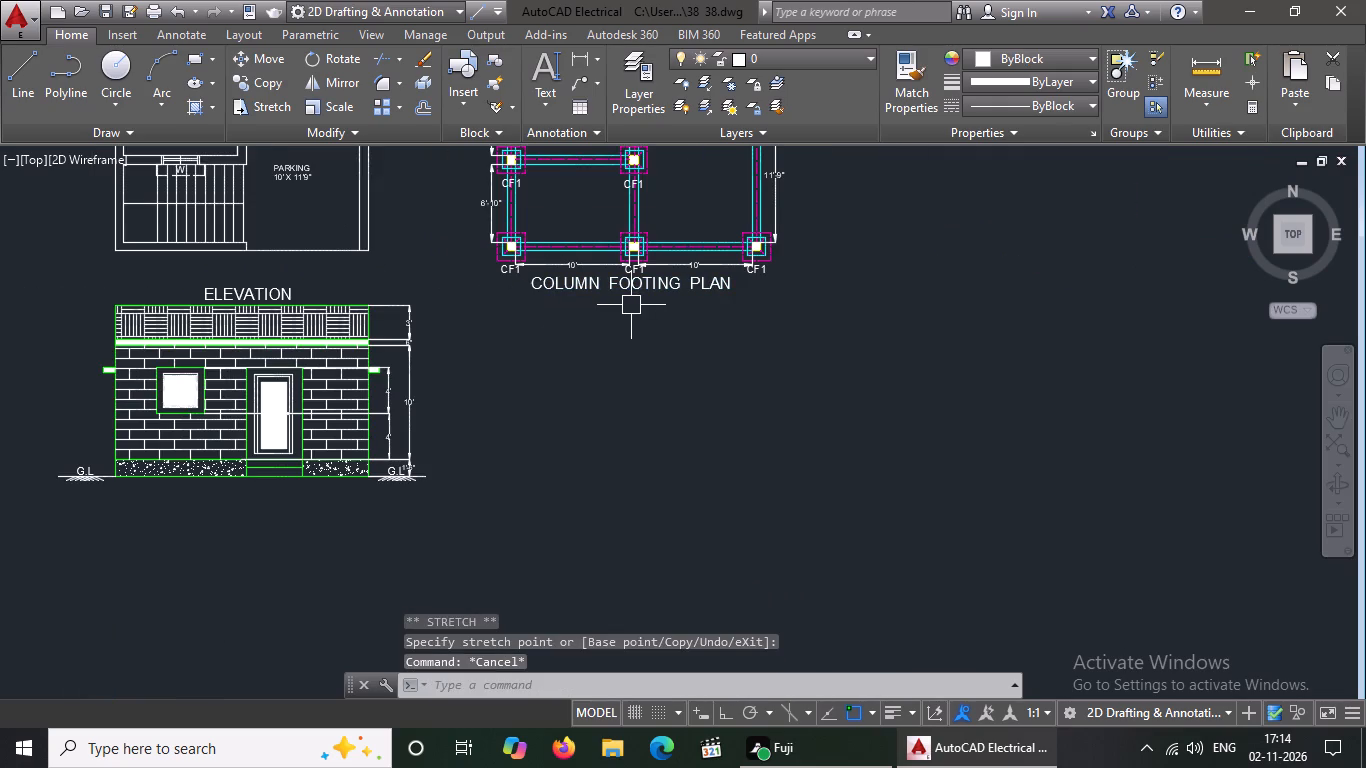
Copy the COLUMN FOOTING PLAN title to just above the top wall of the floor plan, centred between its two top windows.
scroll(632, 305, down, 4)
middle_drag(639, 372, 658, 501)
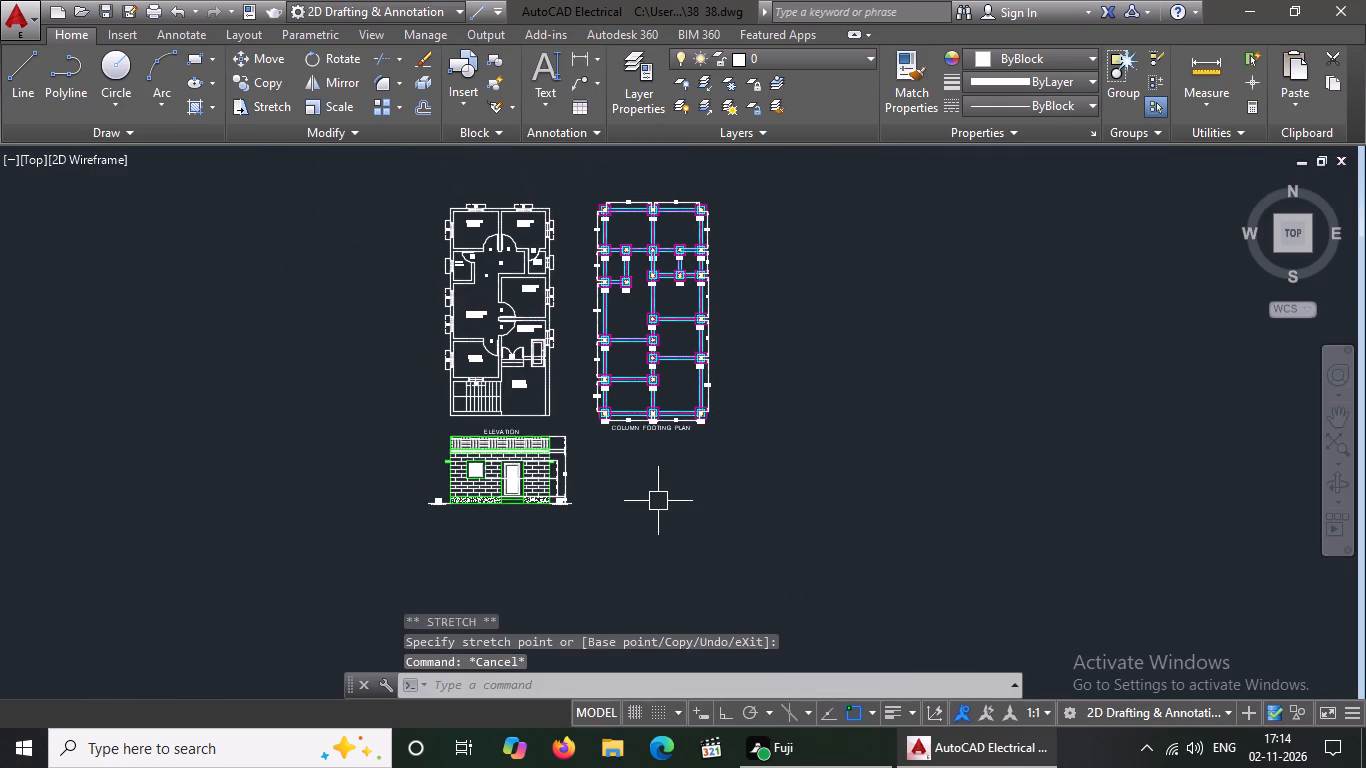
scroll(638, 435, up, 2)
click(642, 426)
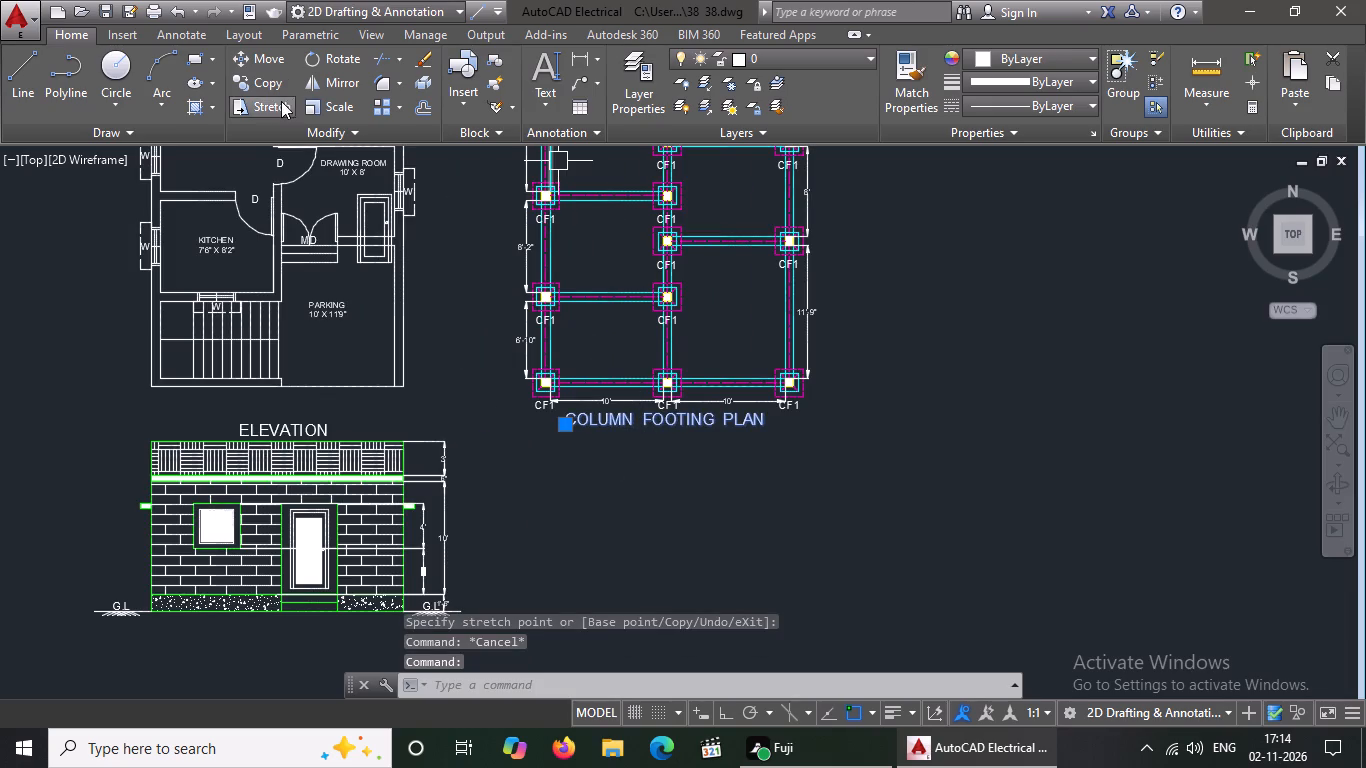
click(268, 85)
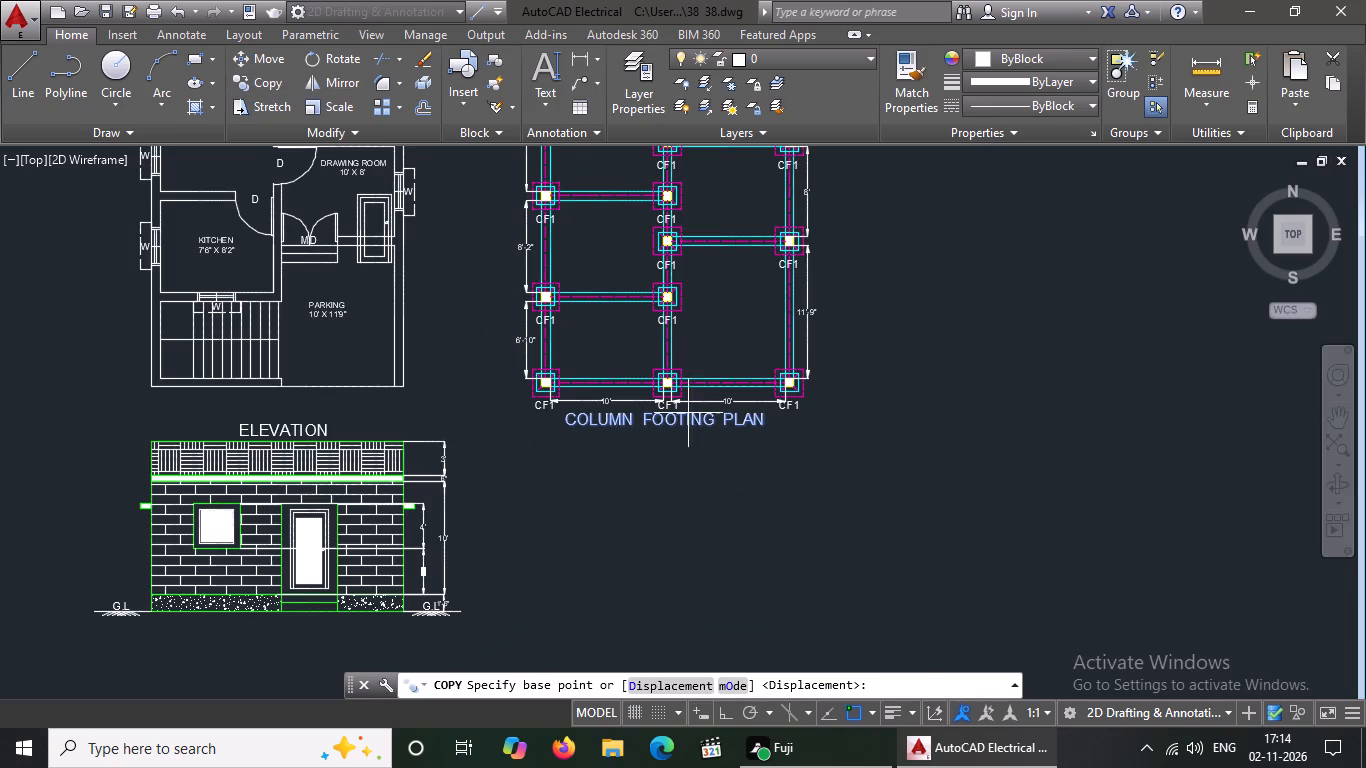
click(669, 421)
scroll(671, 422, down, 3)
scroll(502, 164, up, 2)
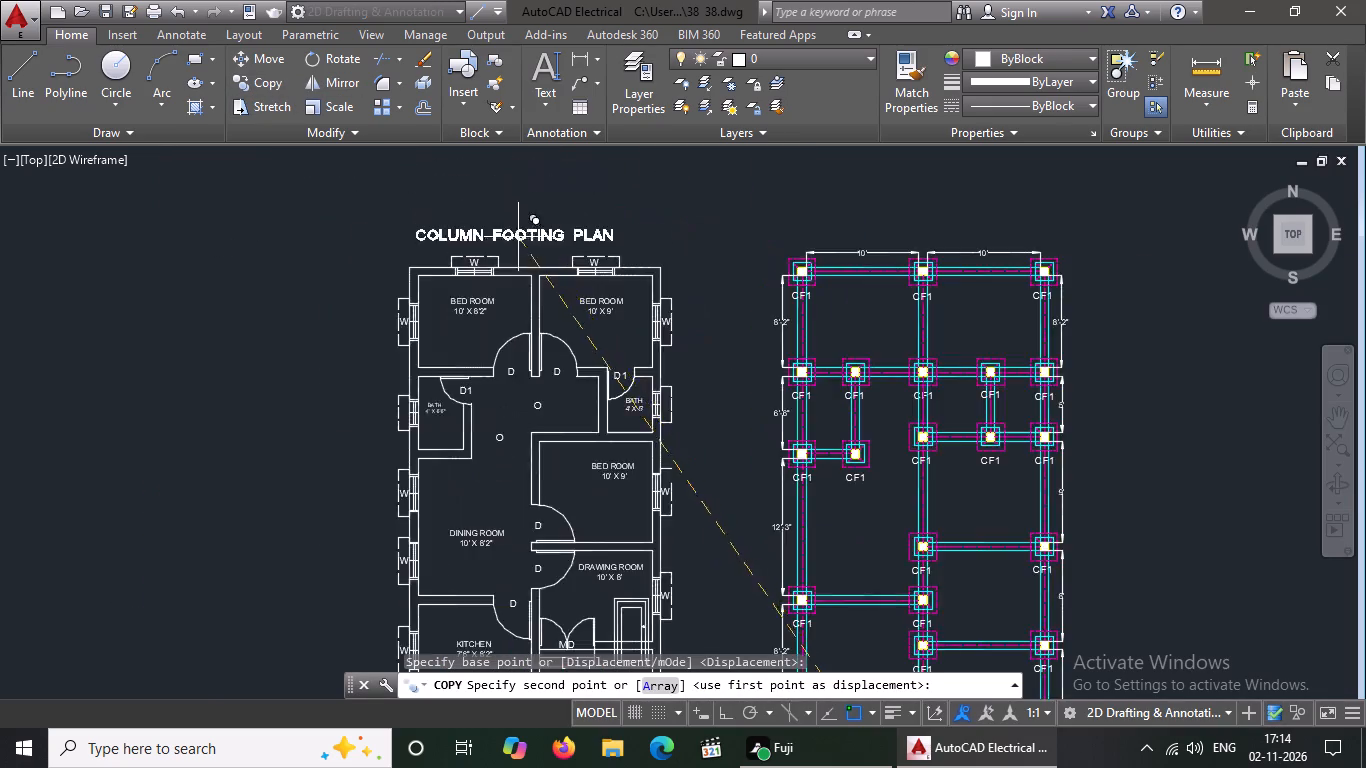
scroll(518, 237, up, 2)
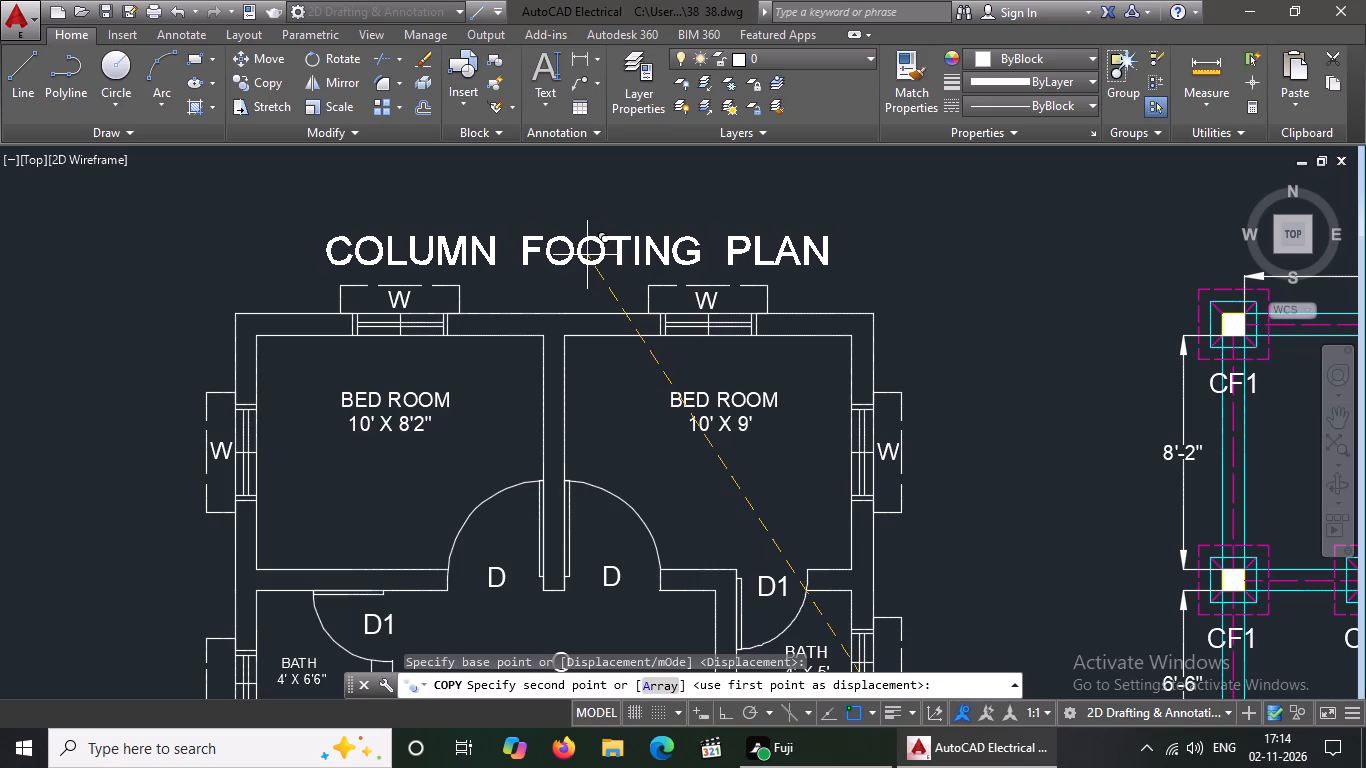
click(587, 255)
key(Escape)
Replace the text of the copied title above the floor plan with GROUND FLOOR PLAN.
double_click(652, 254)
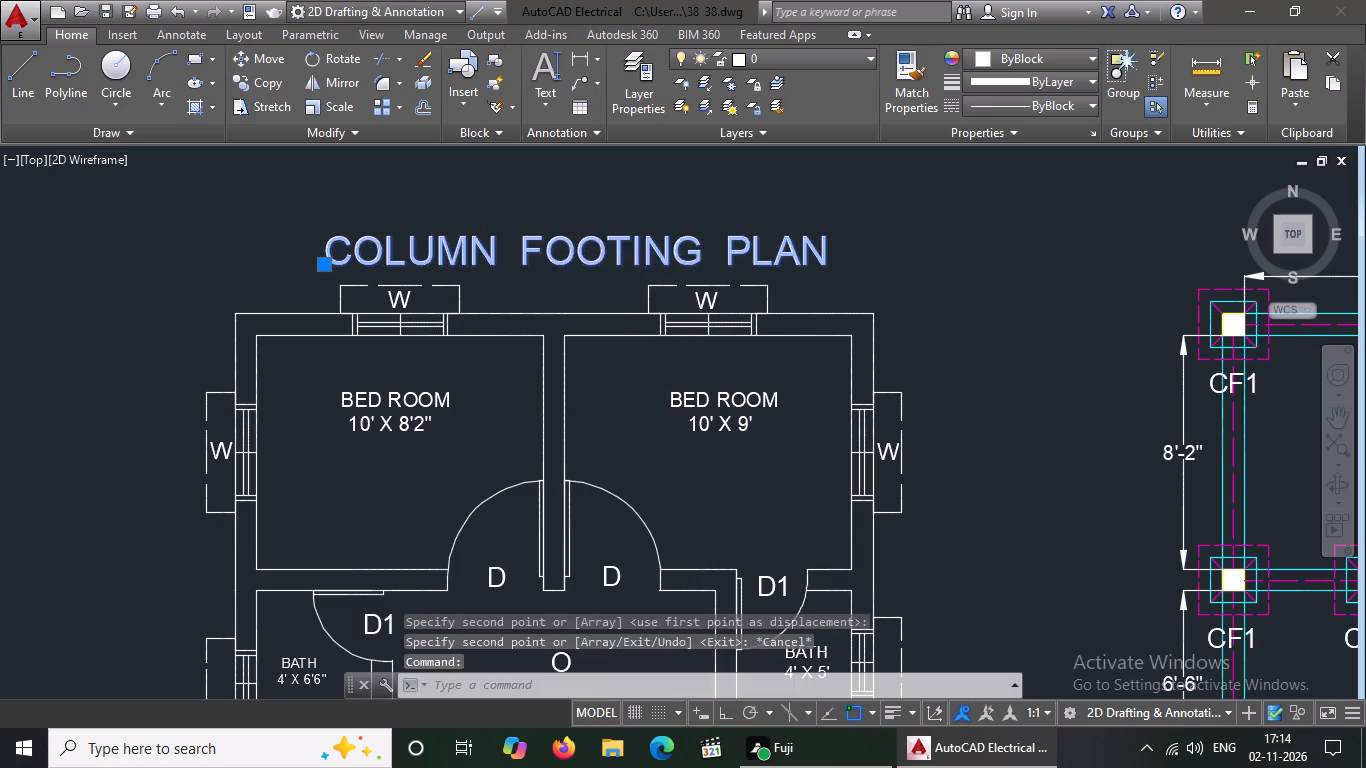
key(BackSpace)
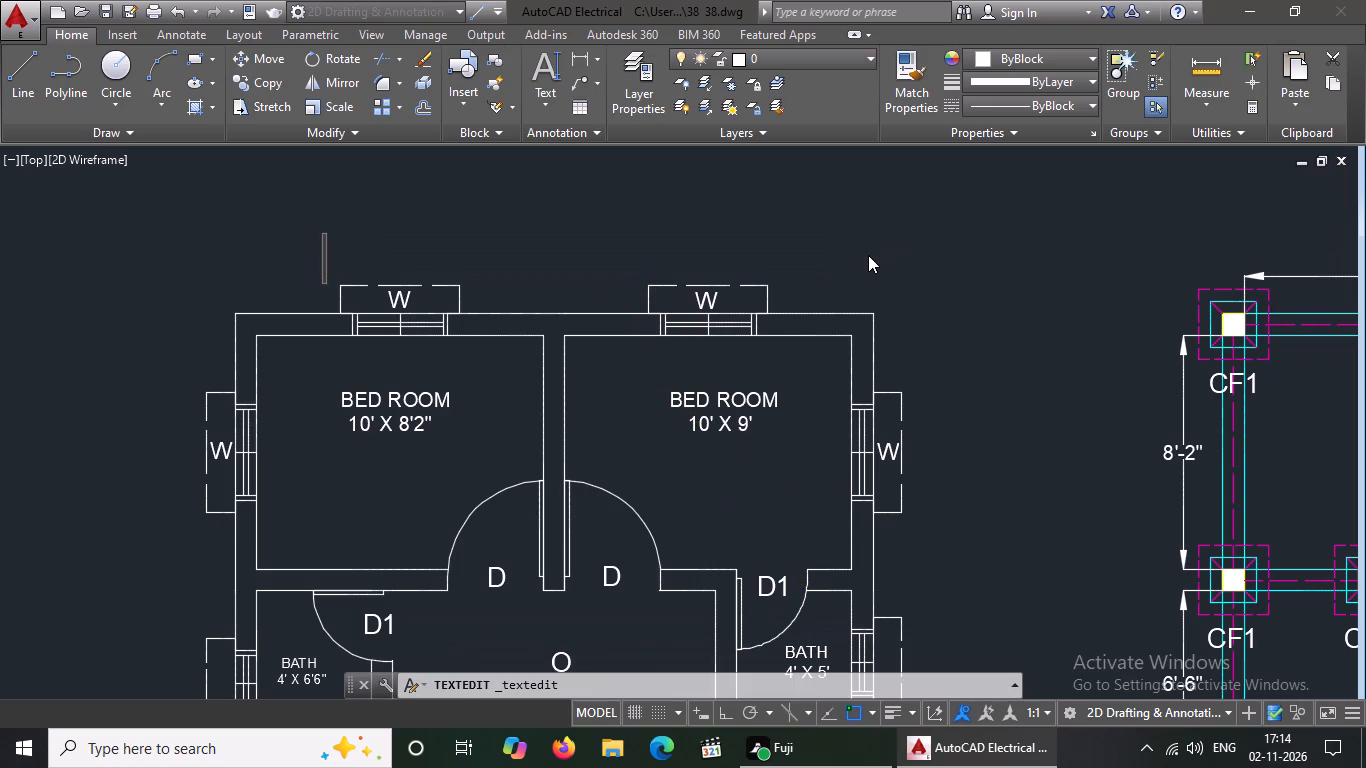
text(GROUN)
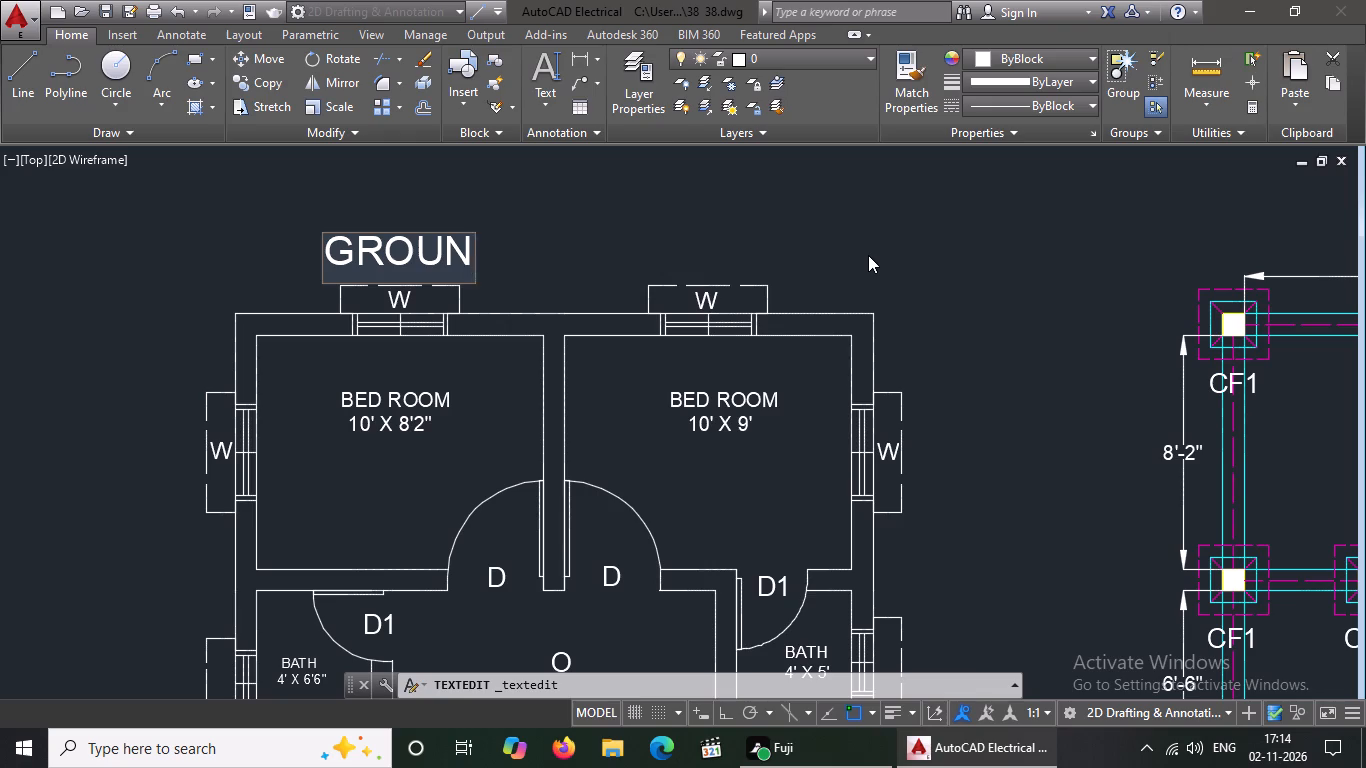
key(d)
key(space)
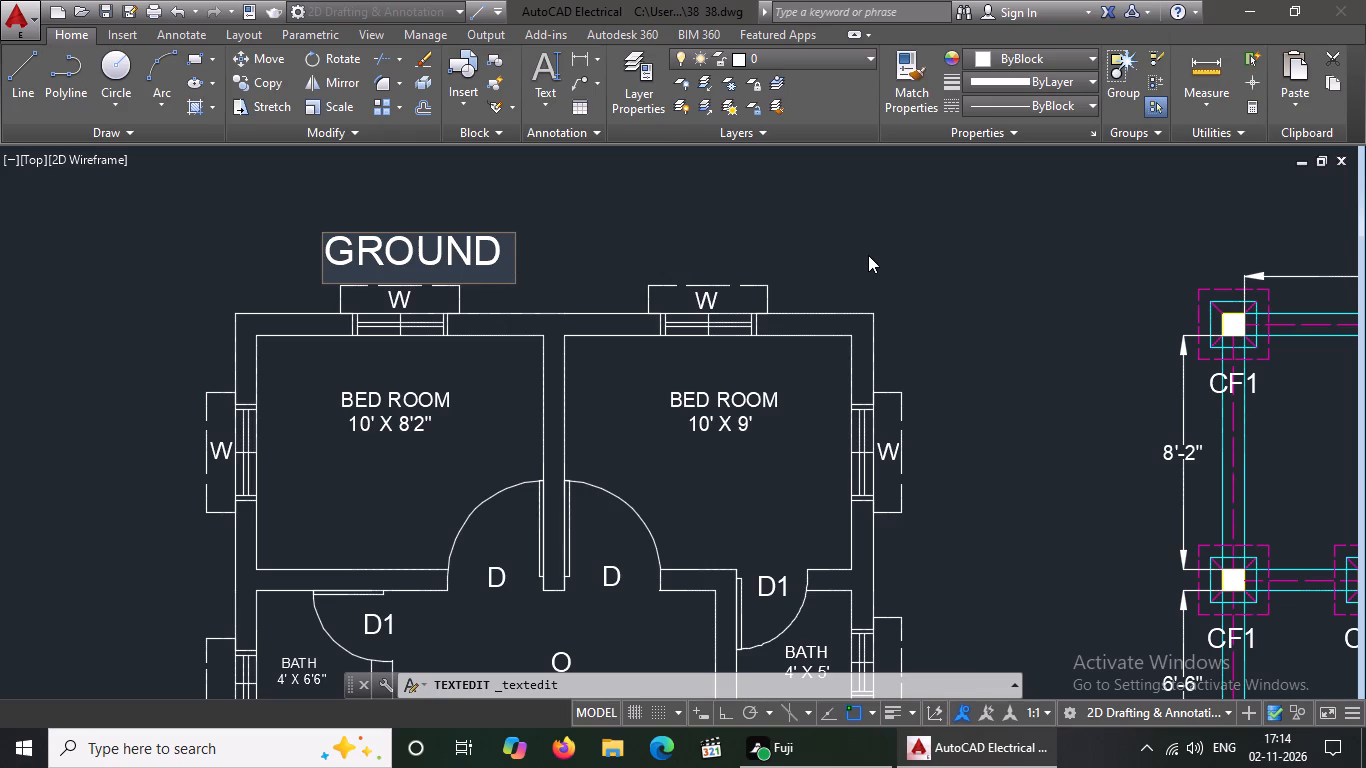
text(FLOOR PLAN)
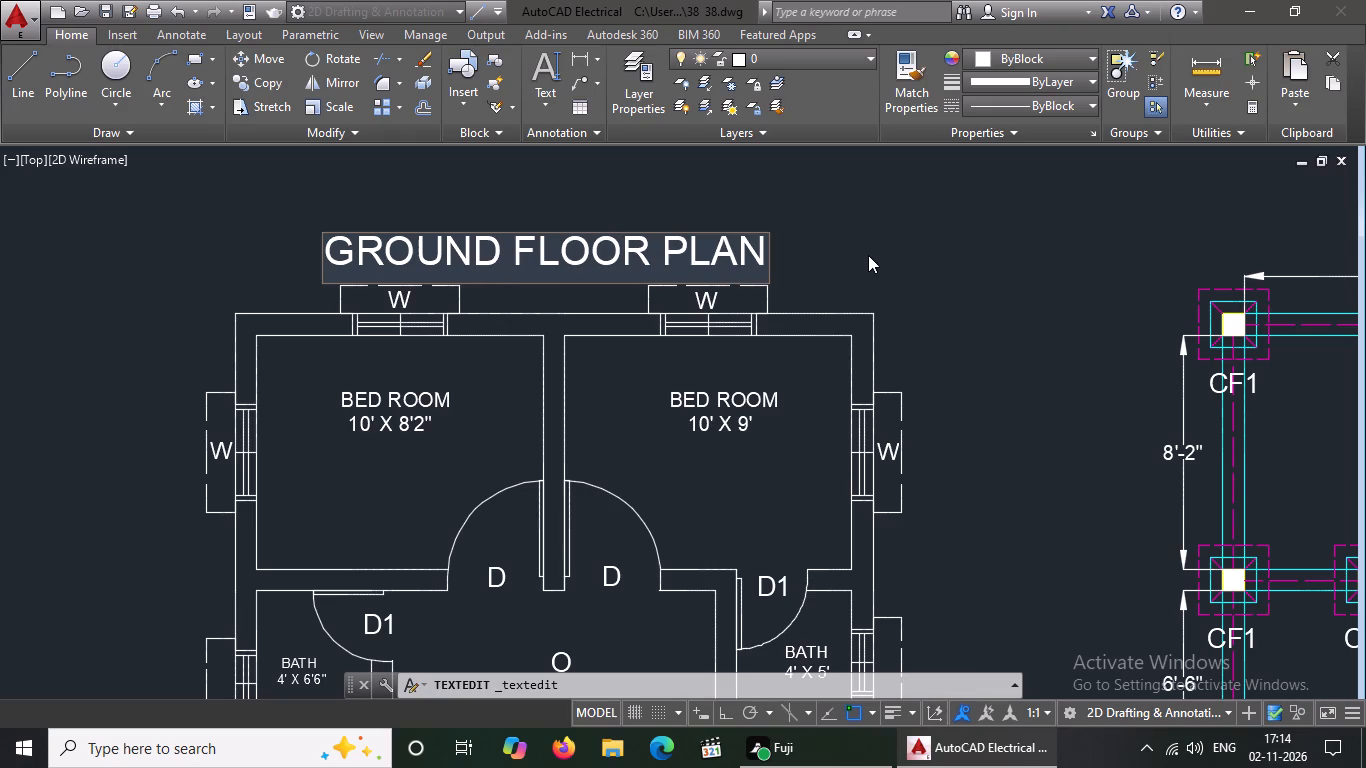
click(813, 248)
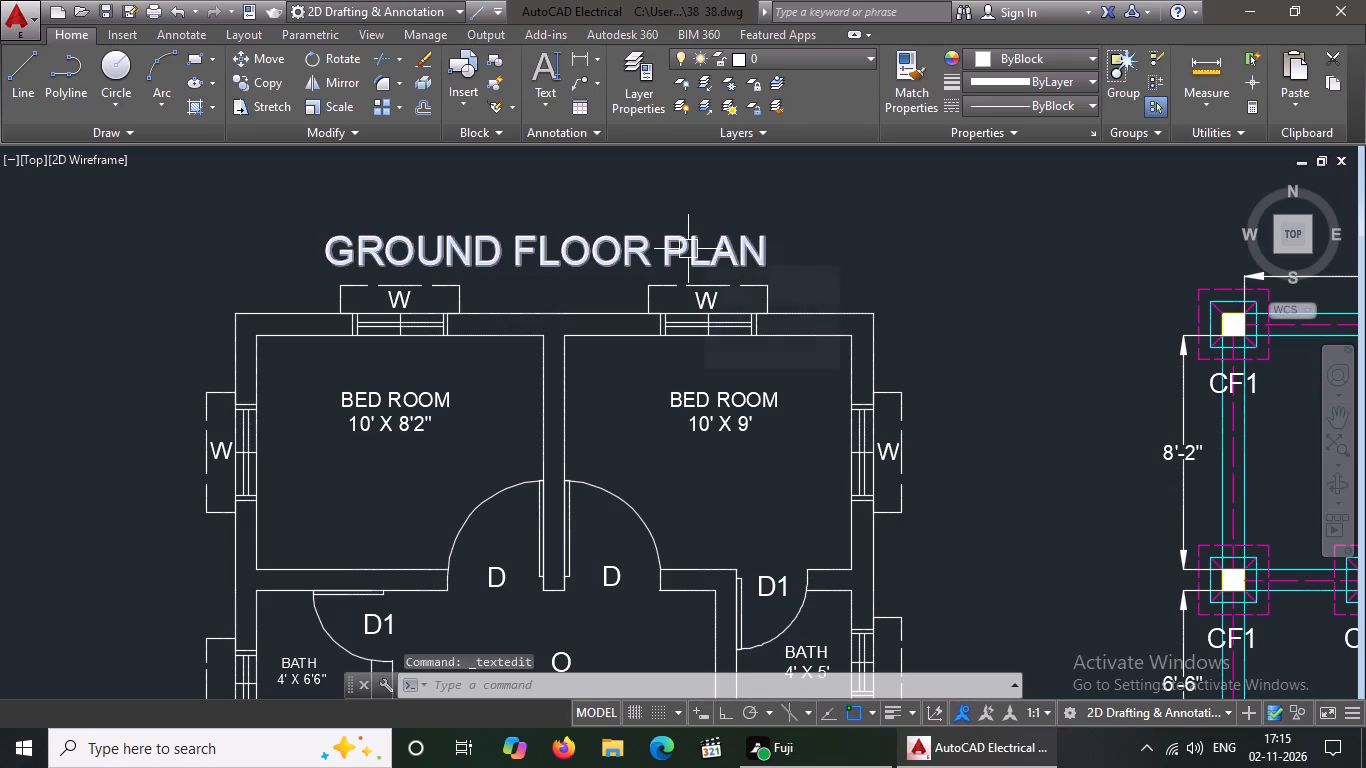
scroll(832, 242, down, 3)
key(Escape)
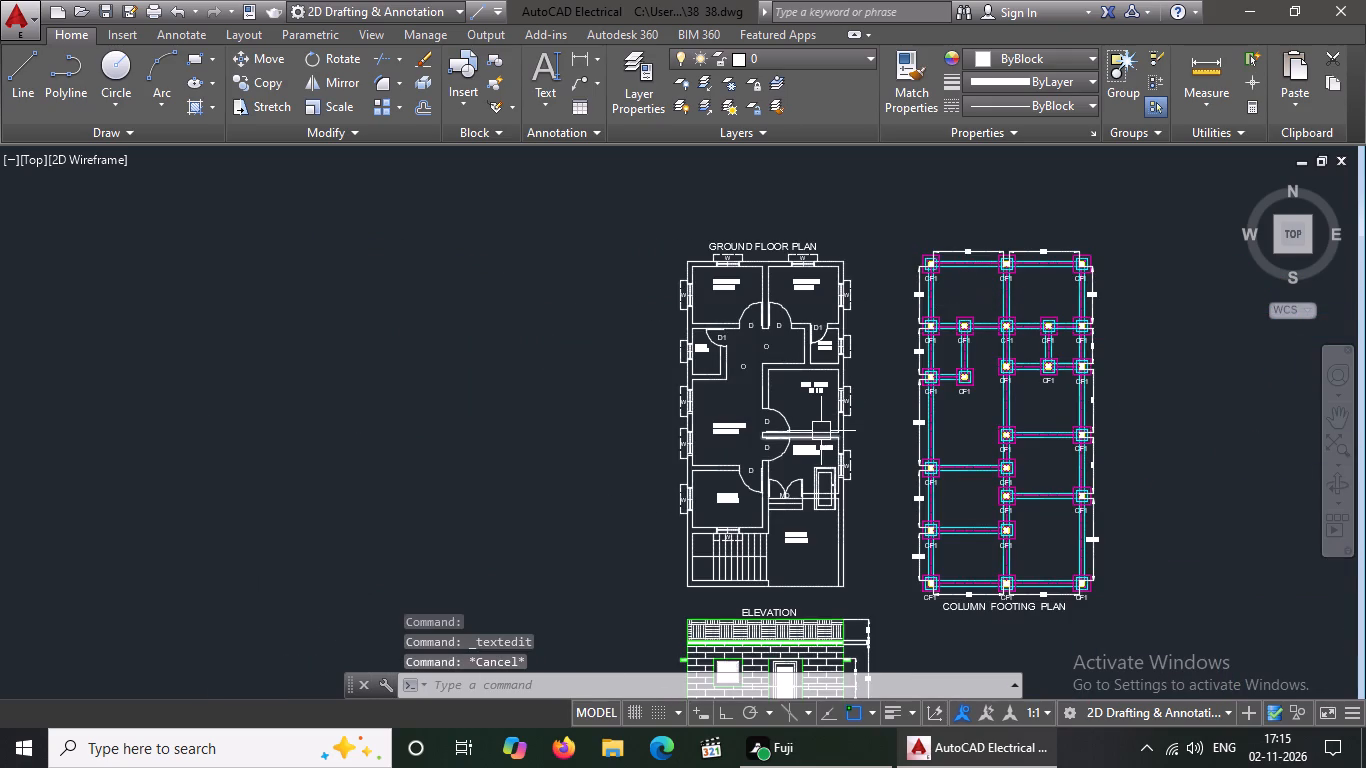
Insert an extra space before FLOOR and before PLAN in the floor plan's title, and finish the text edit.
scroll(821, 431, down, 1)
scroll(805, 345, up, 2)
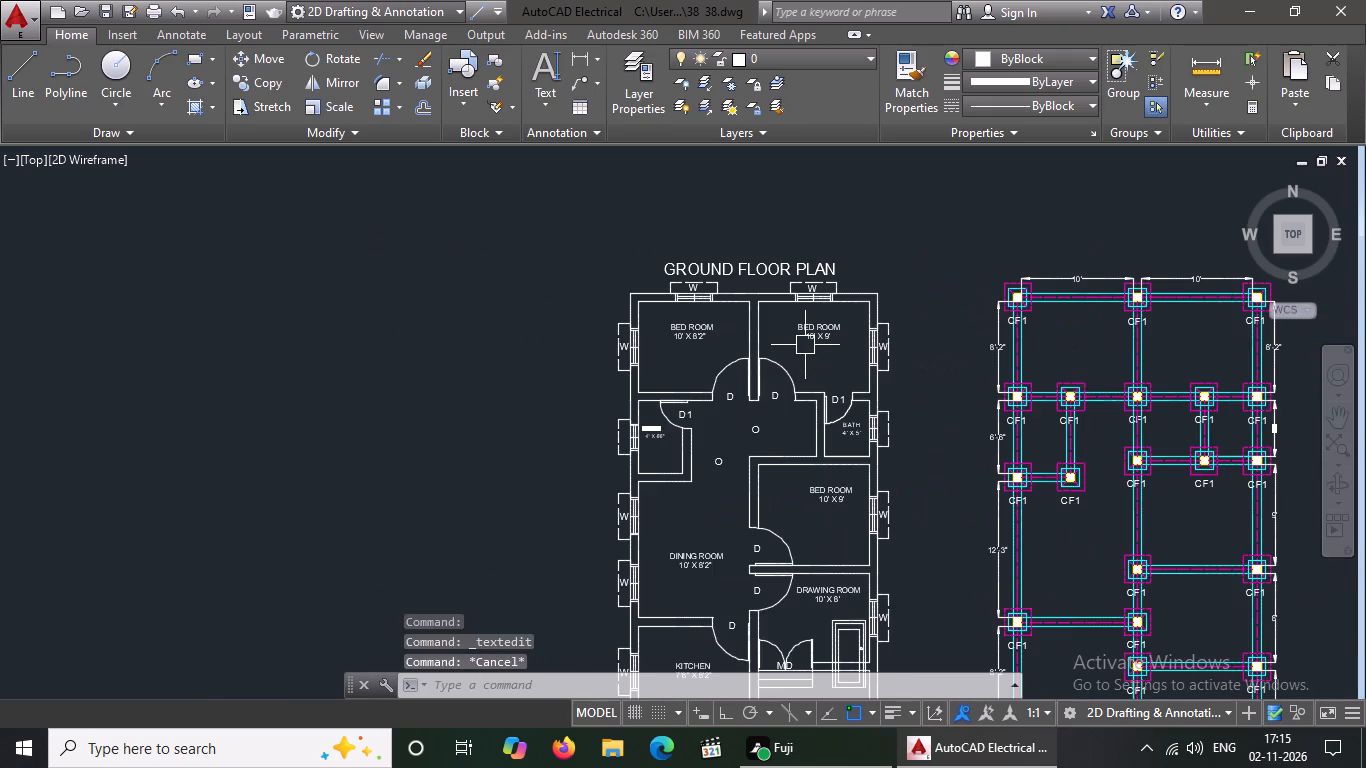
scroll(823, 304, up, 1)
double_click(729, 257)
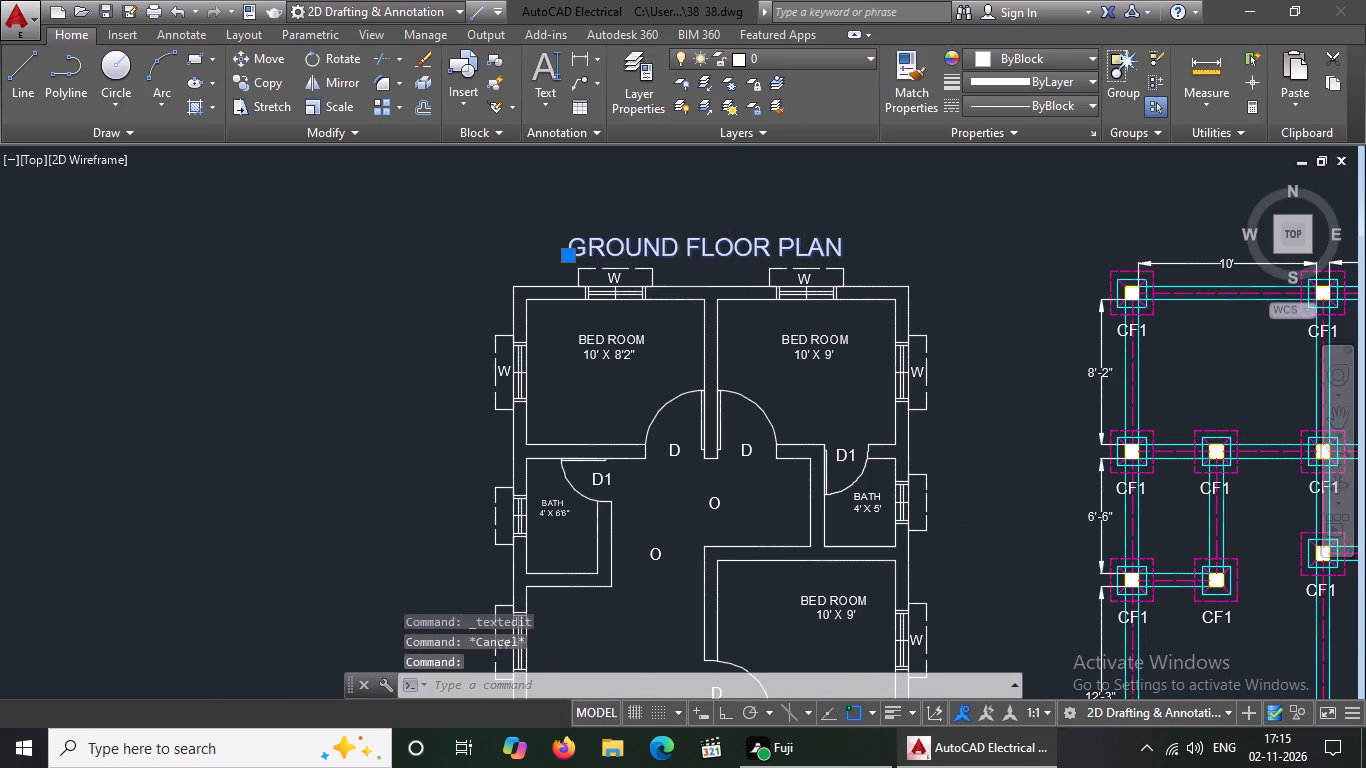
click(684, 239)
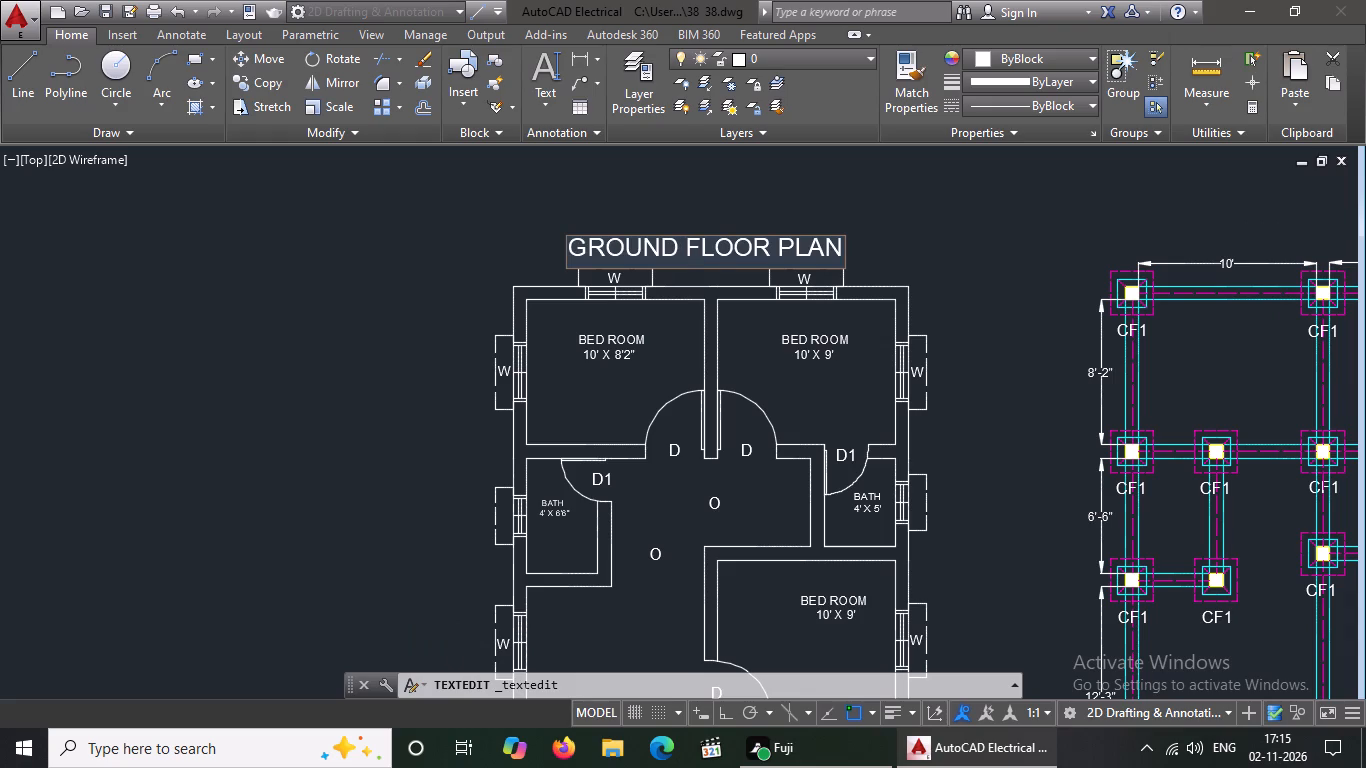
key(space)
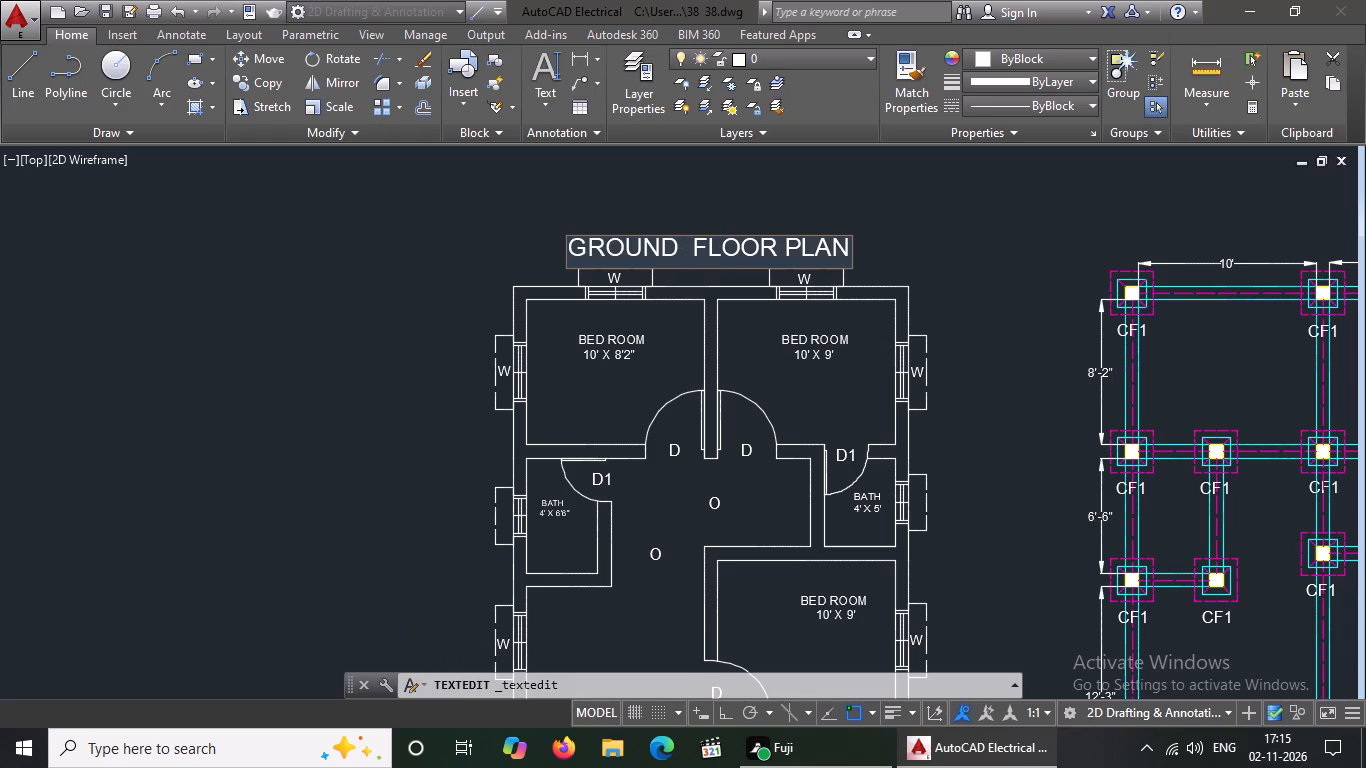
click(774, 247)
key(space)
click(882, 241)
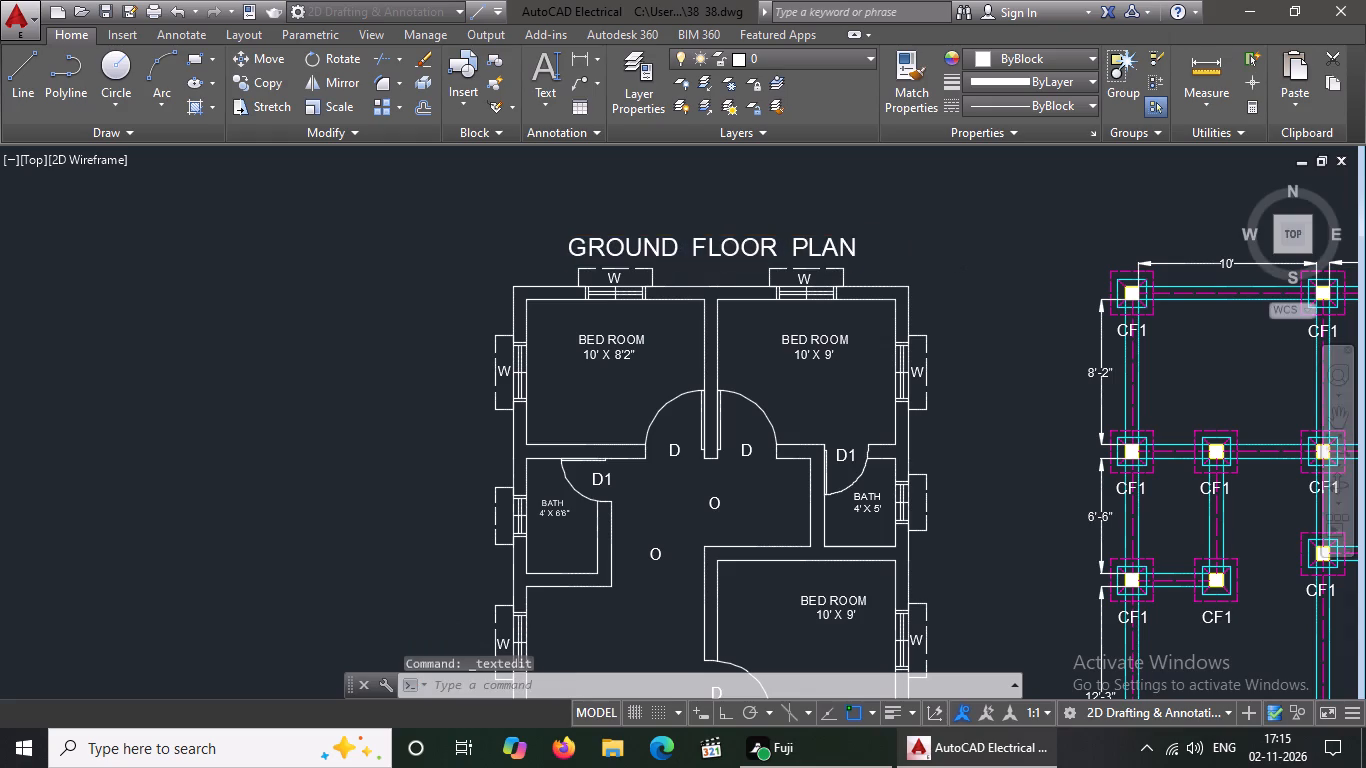
Shift the GROUND FLOOR PLAN title slightly to the left by its grip to centre it over the plan, and deselect it.
click(665, 249)
click(565, 255)
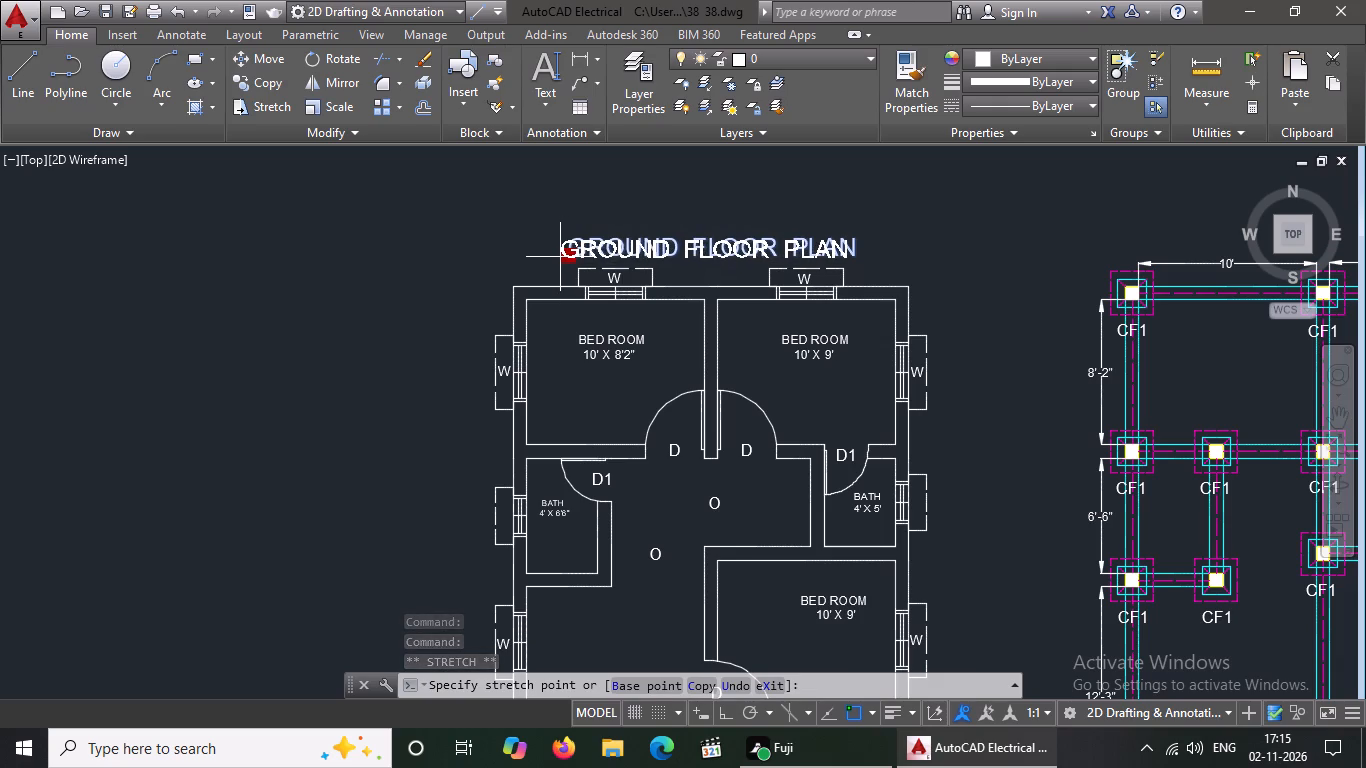
click(561, 257)
key(Escape)
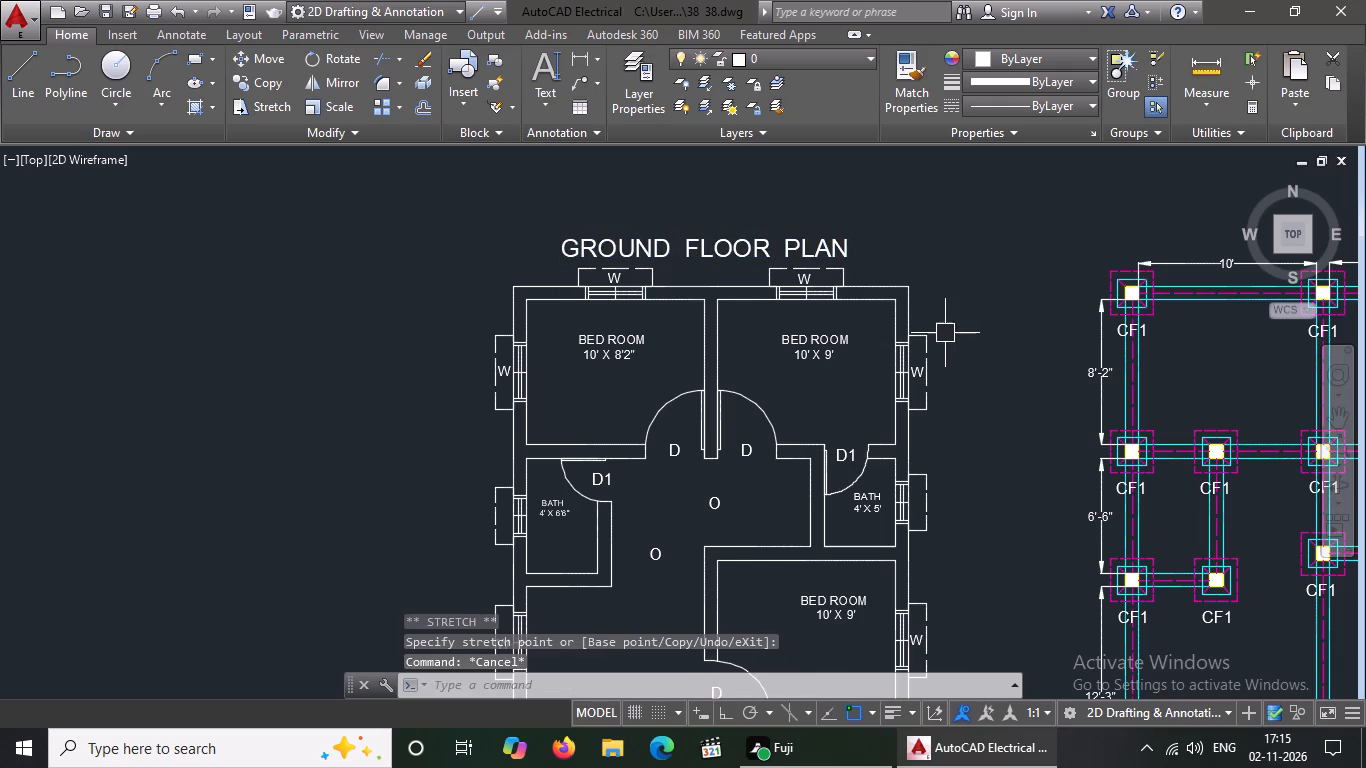
Examine the titled ground floor plan and column footing plan, including the window at the top of the 10' X 8'2" bedroom.
scroll(1024, 279, down, 2)
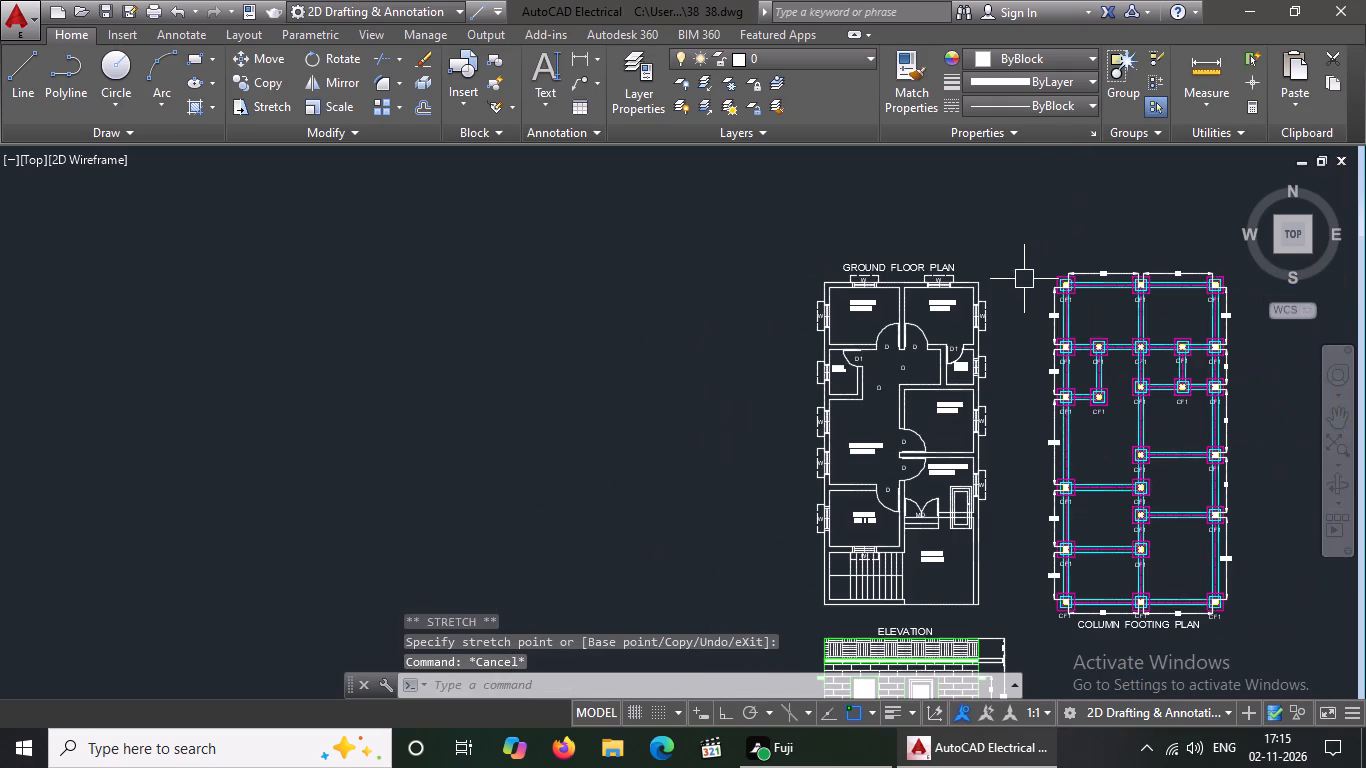
scroll(1087, 337, up, 3)
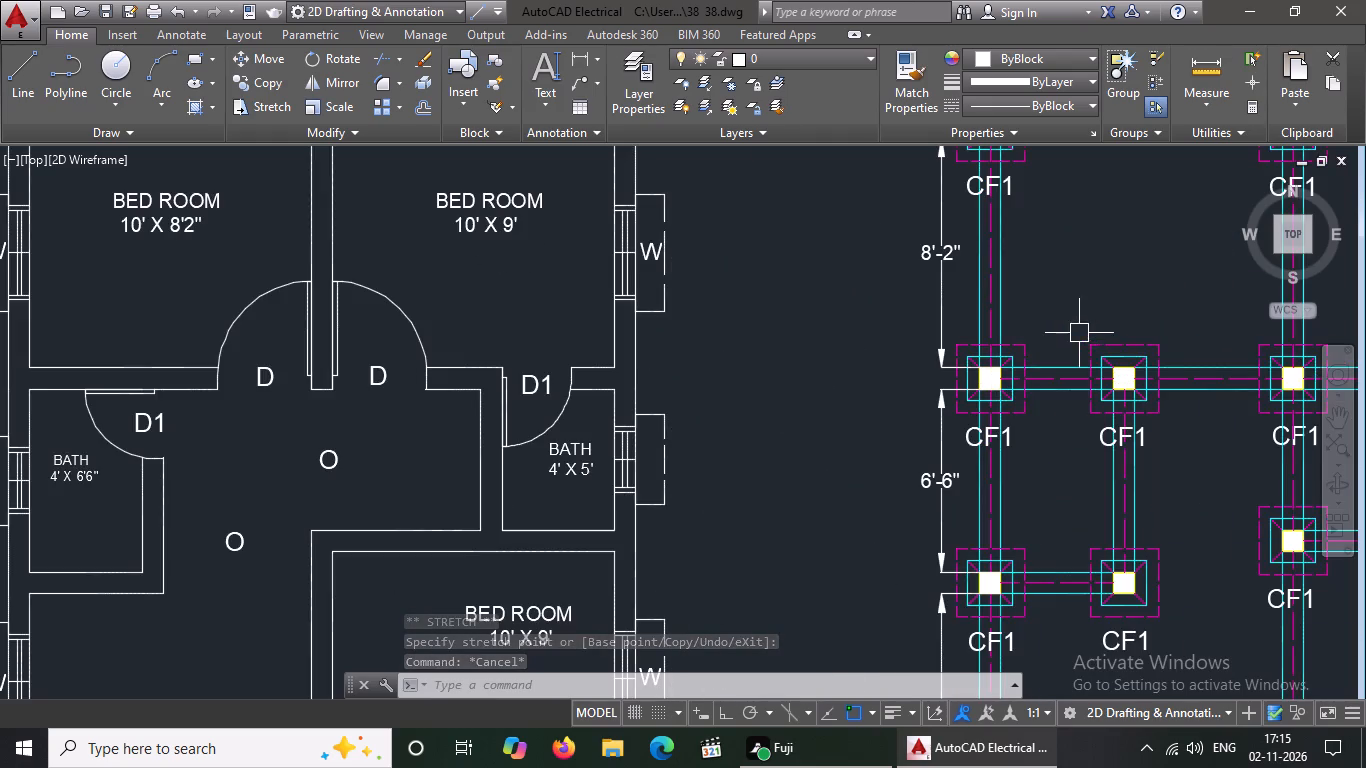
scroll(972, 306, down, 3)
scroll(1054, 289, up, 1)
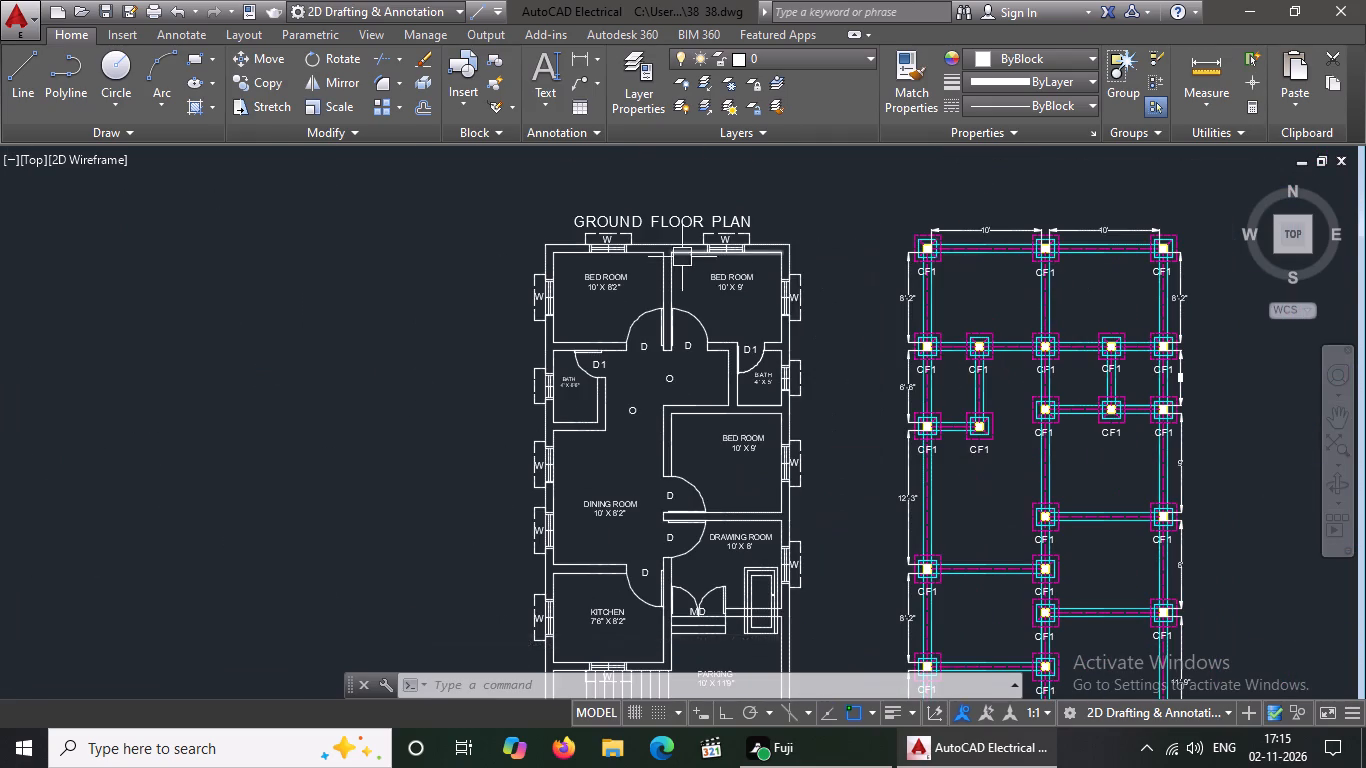
scroll(634, 255, up, 3)
scroll(459, 220, up, 2)
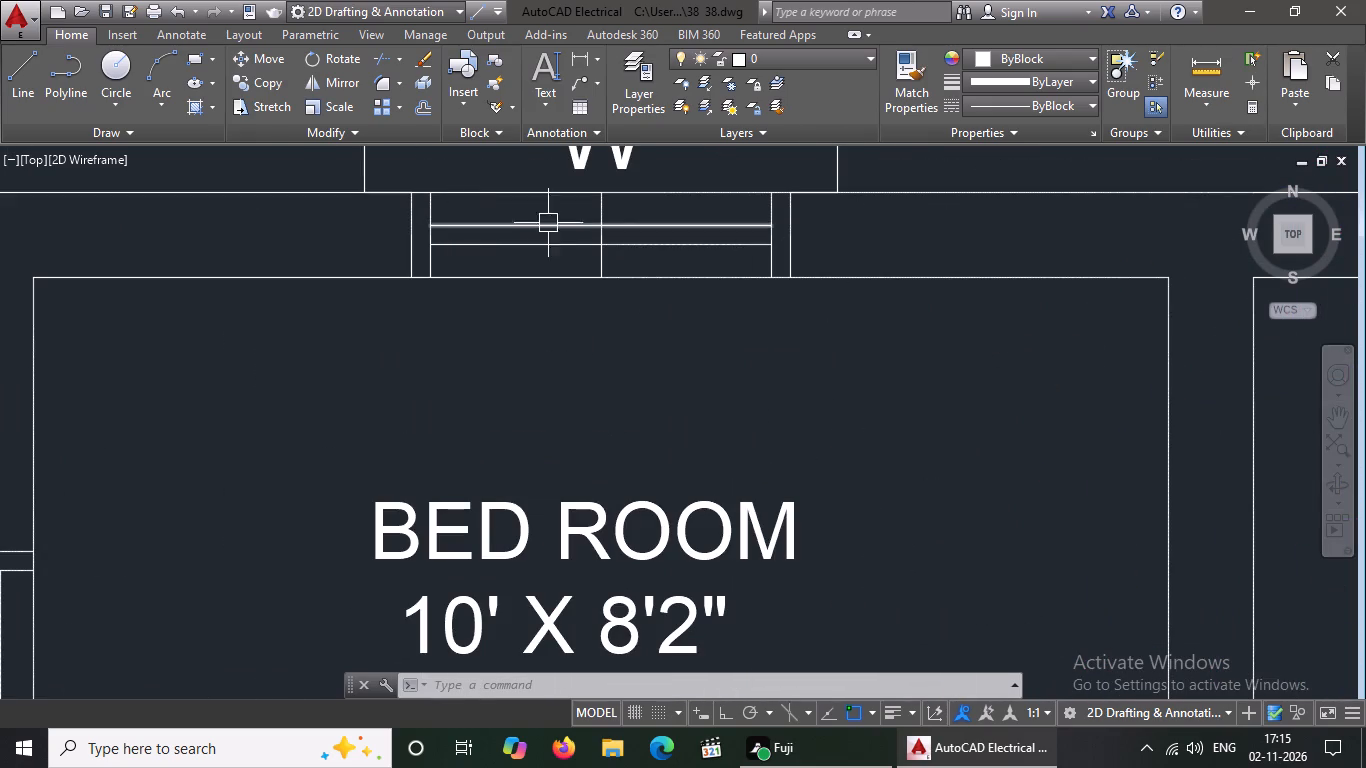
scroll(522, 239, down, 5)
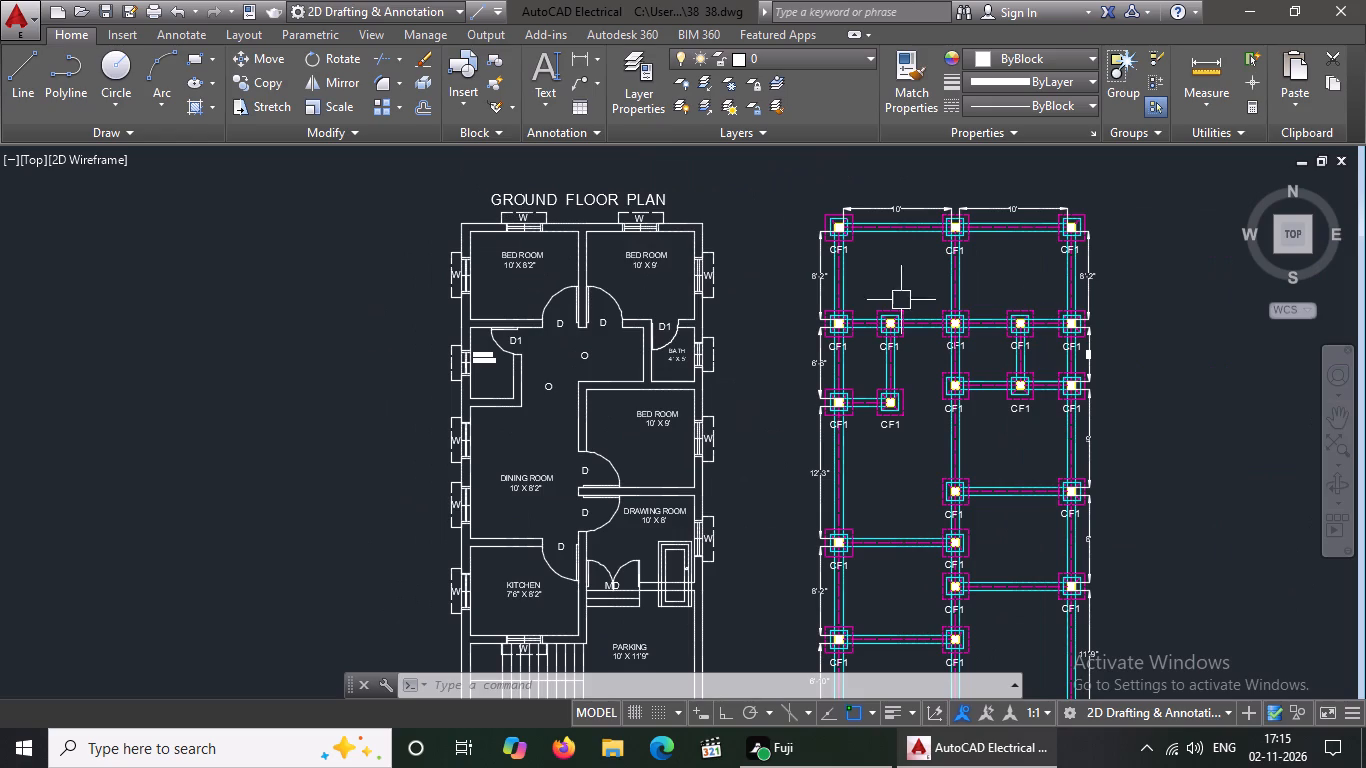
scroll(1035, 315, down, 1)
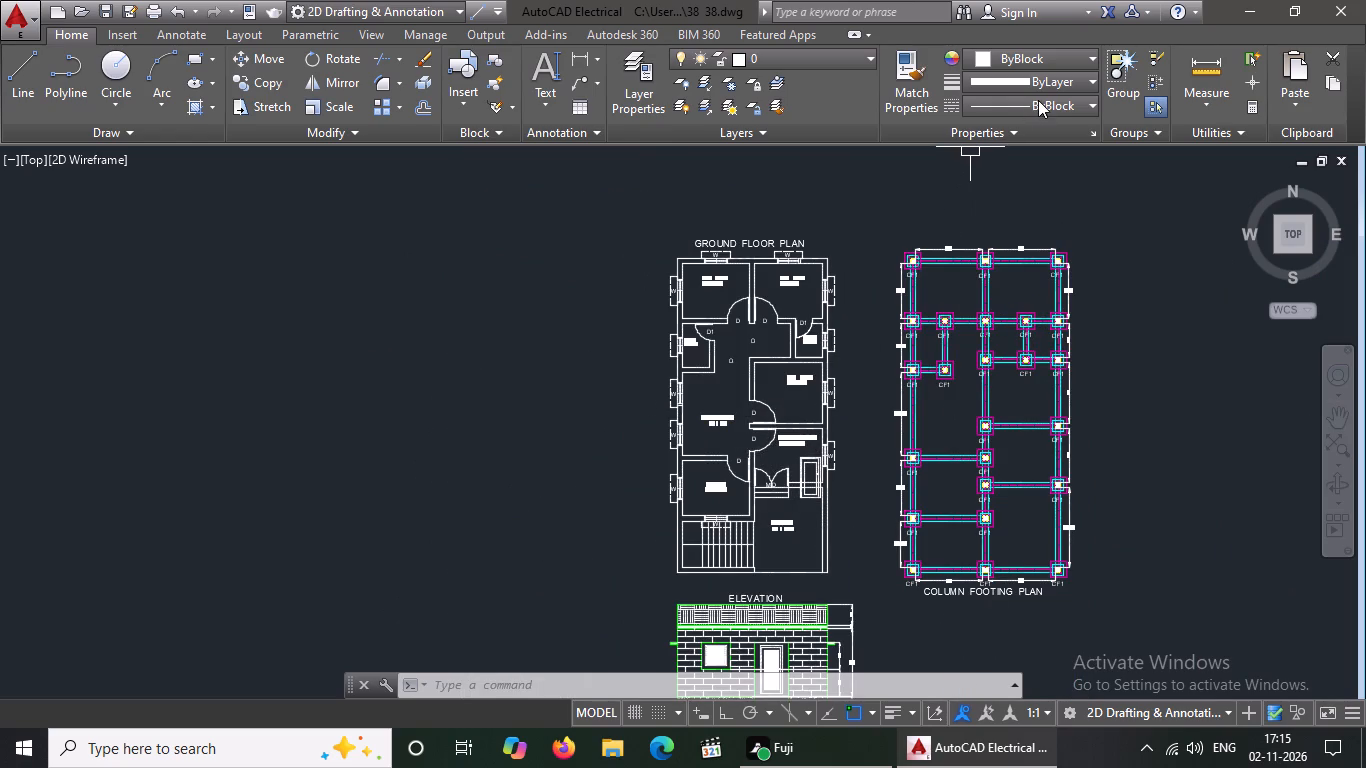
Change both segments of the outer top wall line of the ground floor plan to yellow.
click(1036, 54)
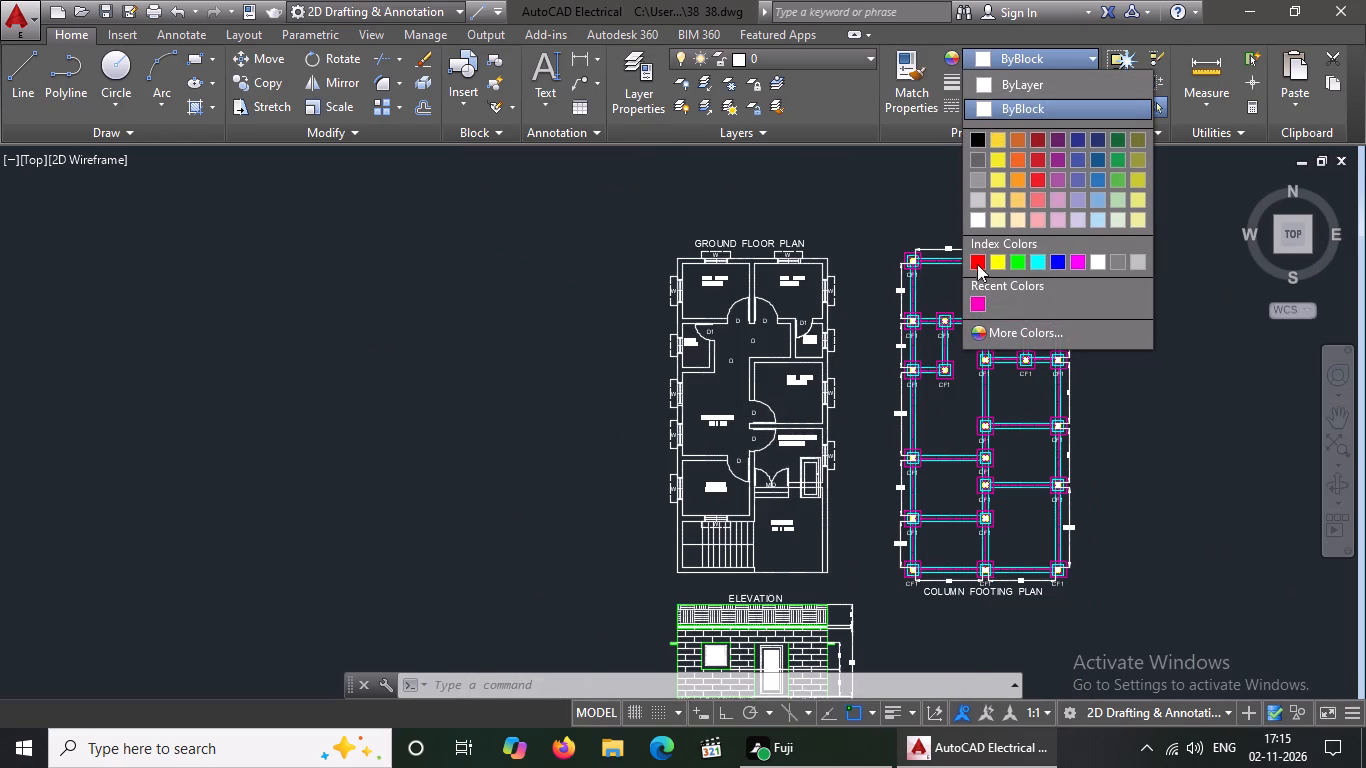
key(Escape)
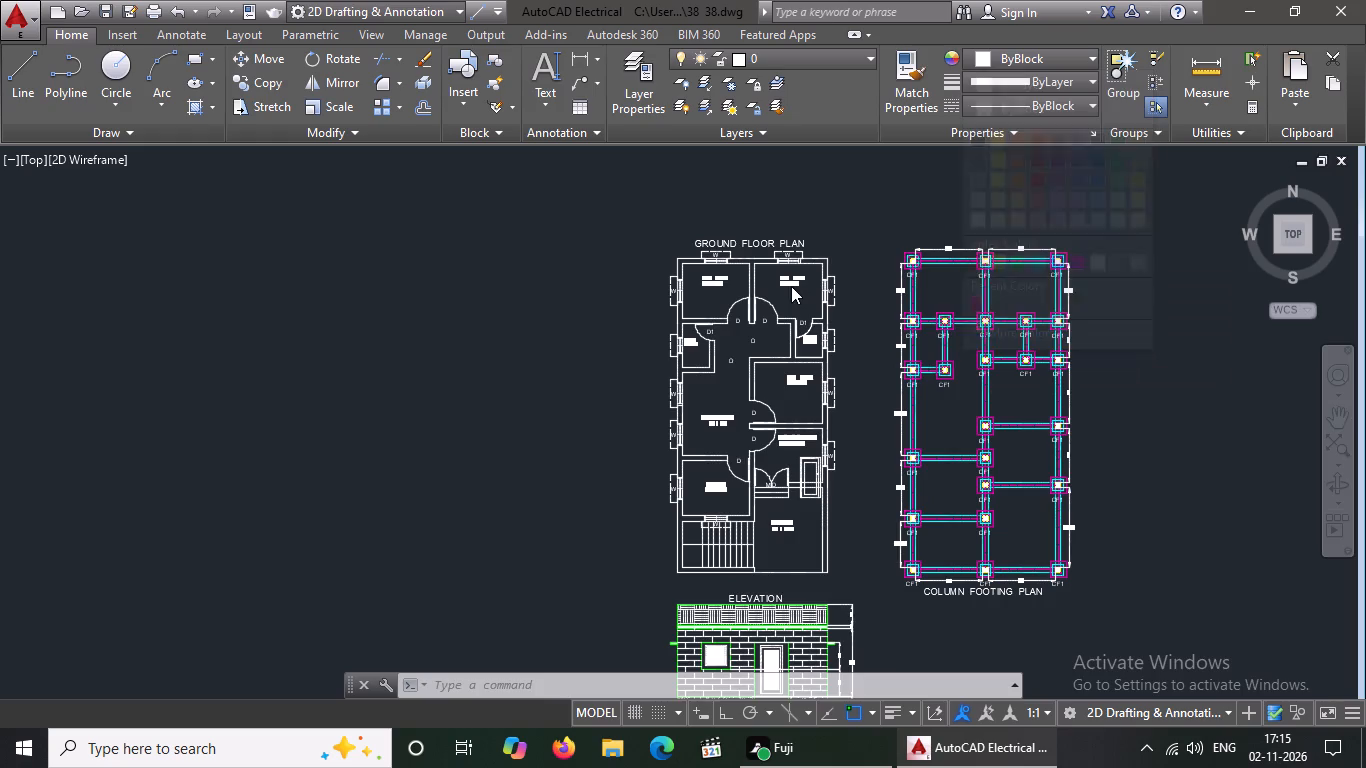
scroll(743, 253, up, 3)
click(733, 272)
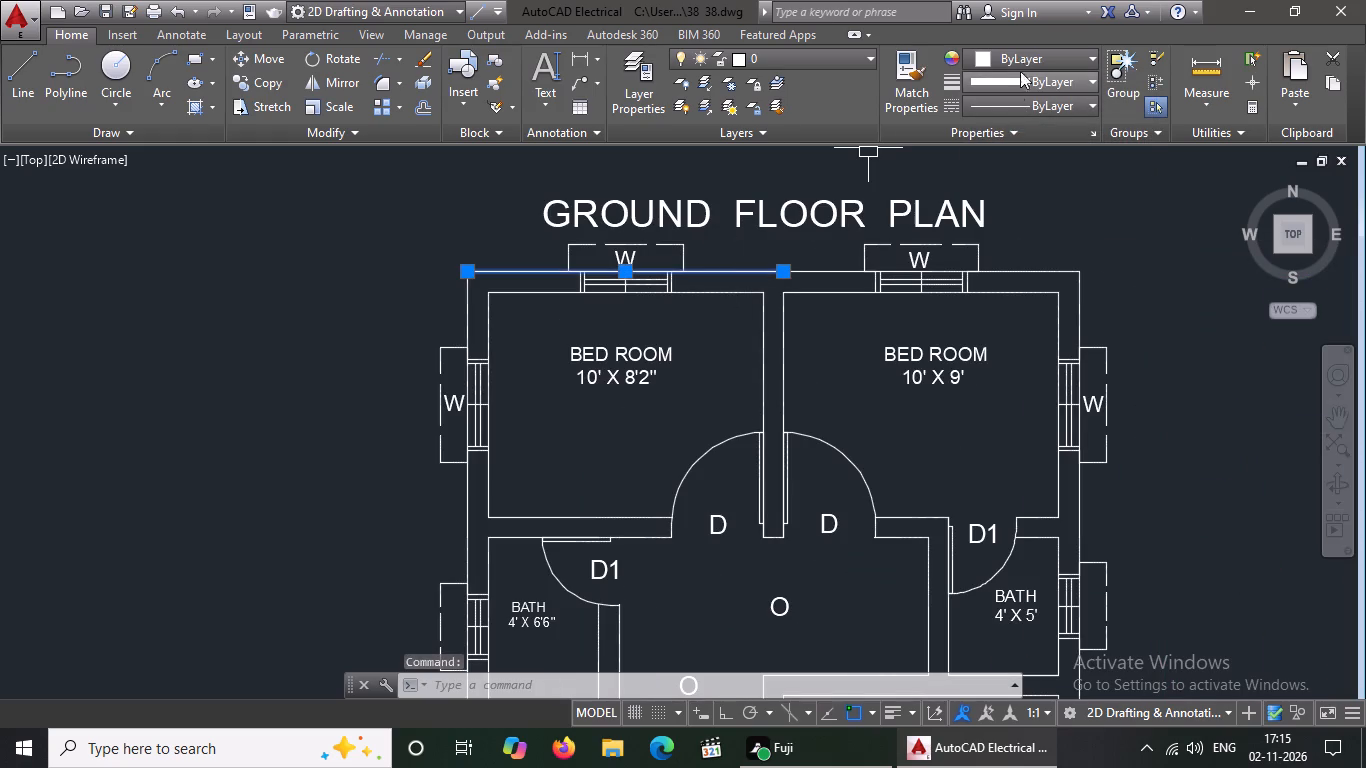
click(1024, 59)
click(997, 260)
key(Escape)
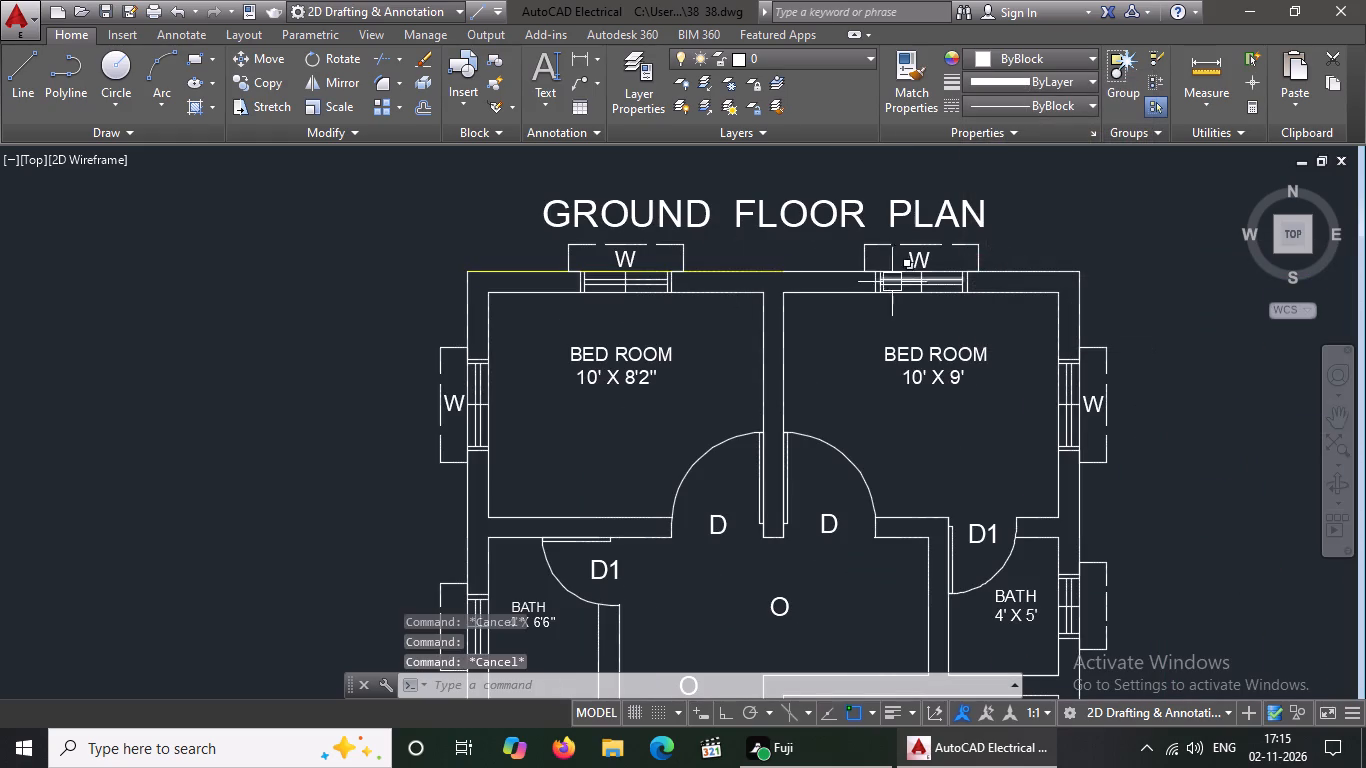
click(830, 271)
click(1048, 59)
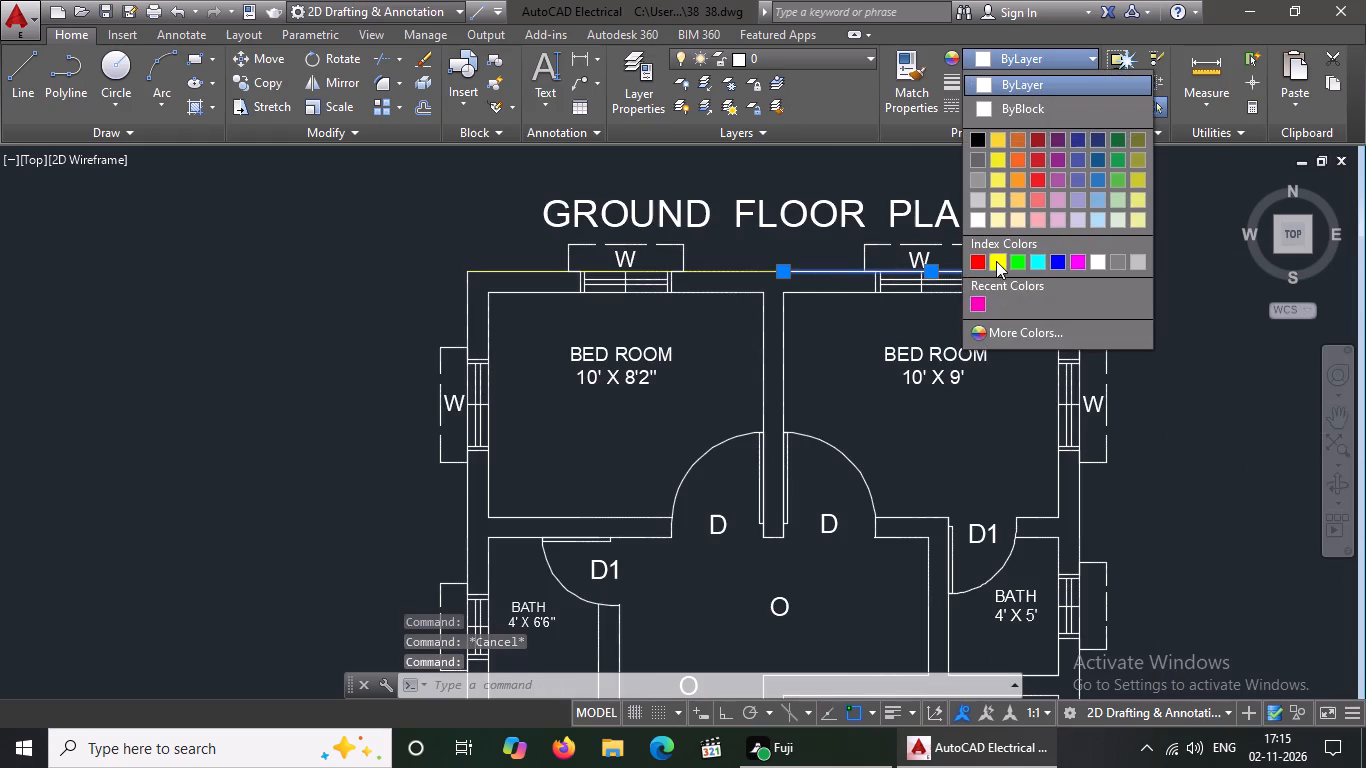
click(996, 260)
key(Escape)
Change the inner top wall lines of the two upper bedrooms in the ground floor plan to yellow.
click(827, 292)
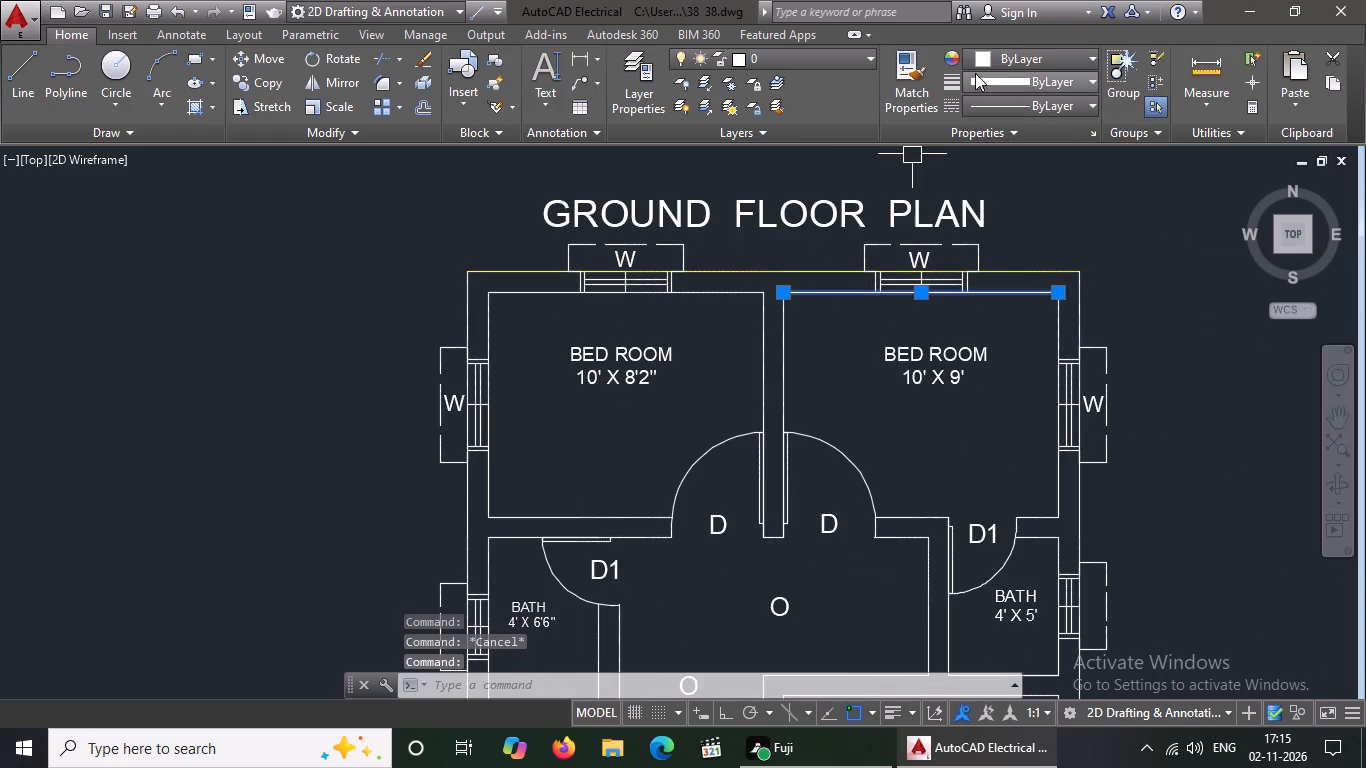
click(1006, 47)
click(1012, 55)
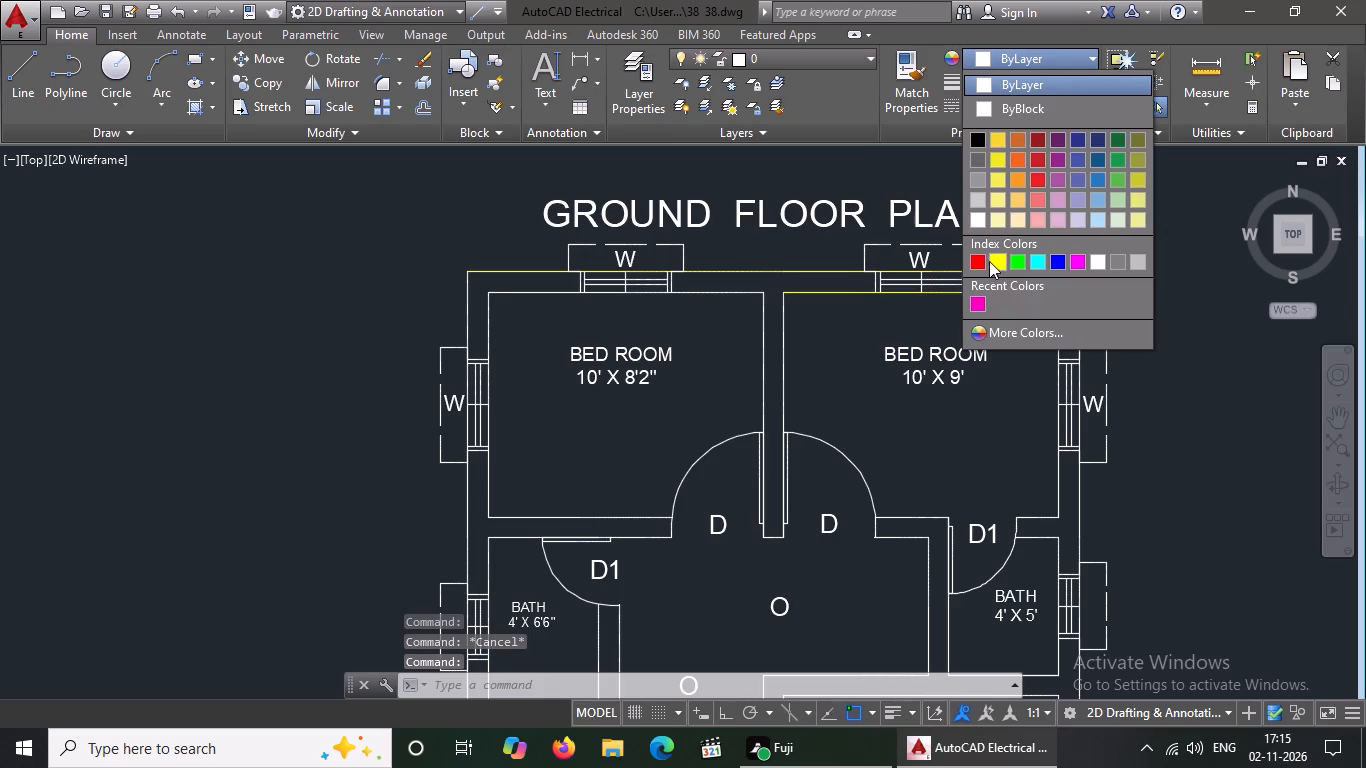
click(989, 261)
key(Escape)
click(731, 295)
click(1024, 59)
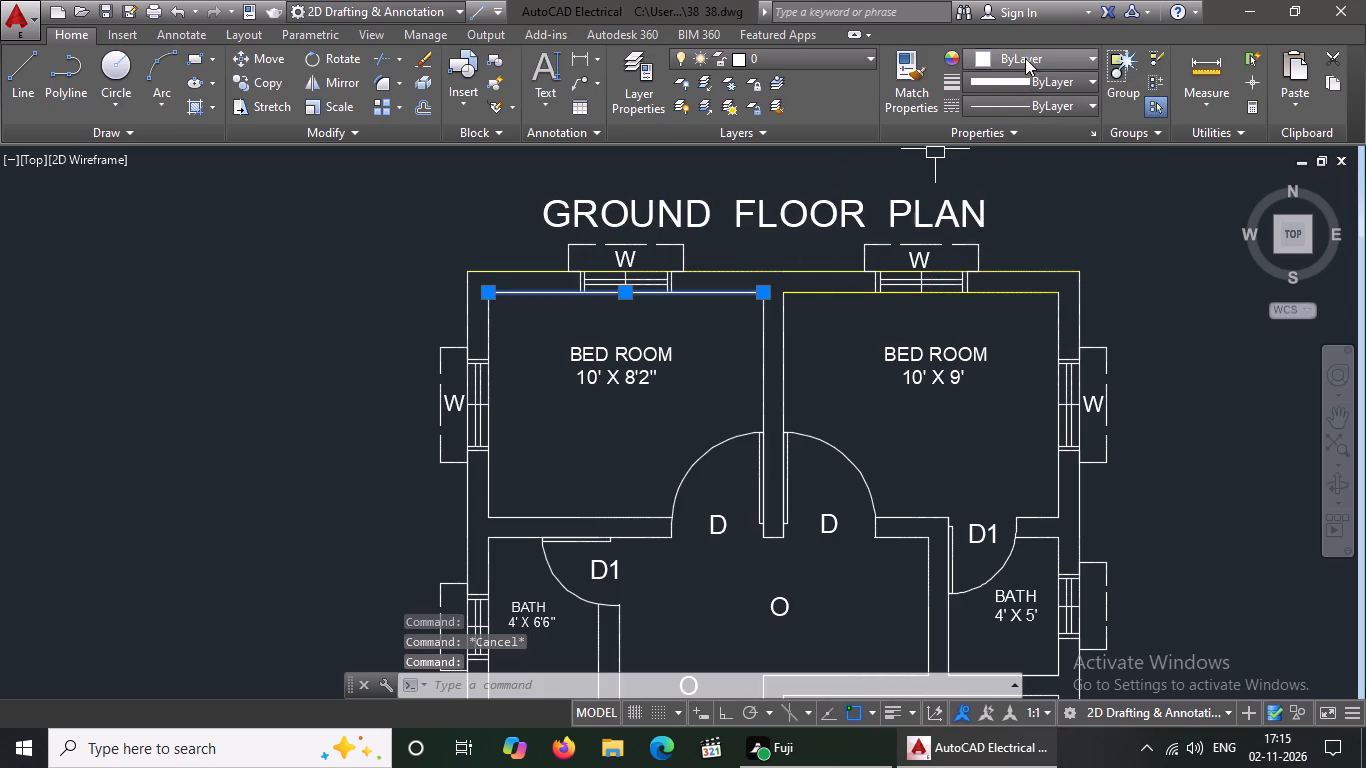
click(1000, 262)
key(Escape)
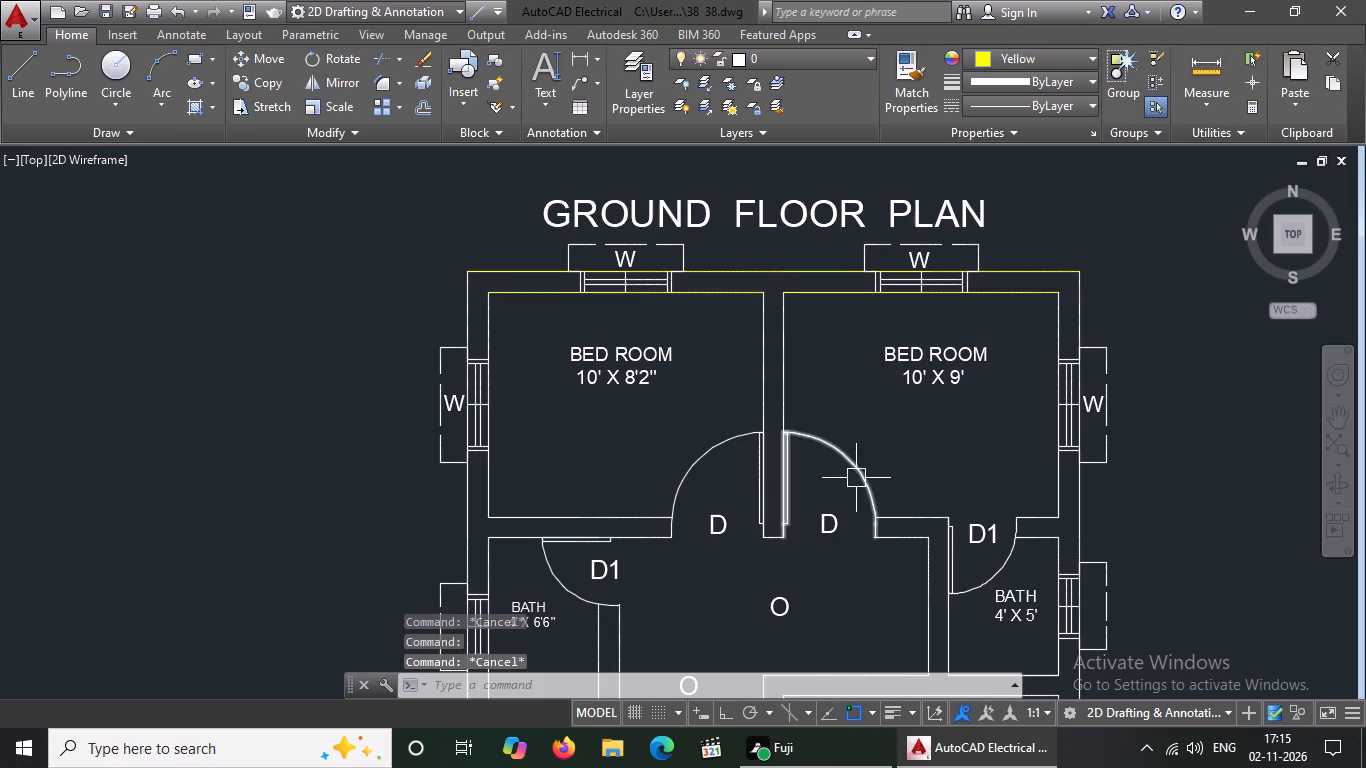
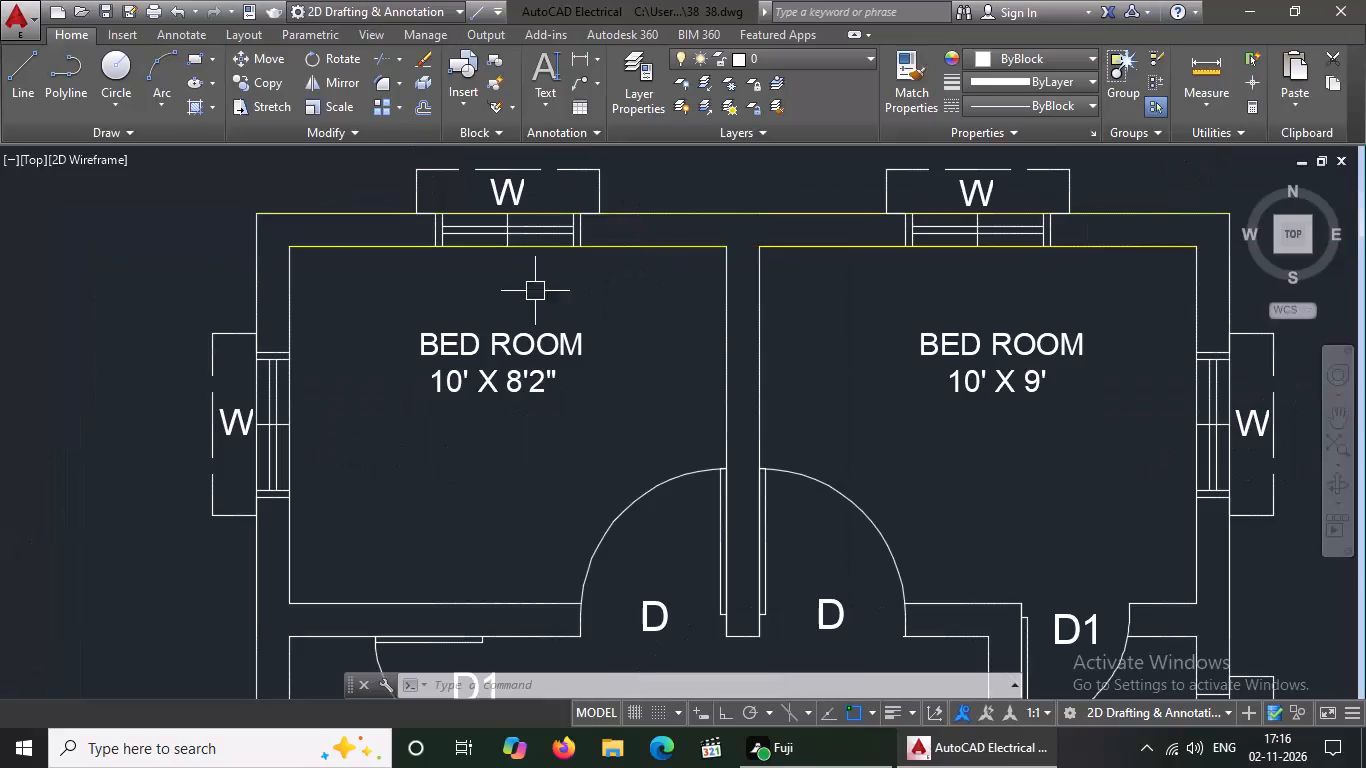
Change the outer and inner left wall lines of the 10' X 8'2" bedroom to yellow.
click(251, 241)
click(1004, 60)
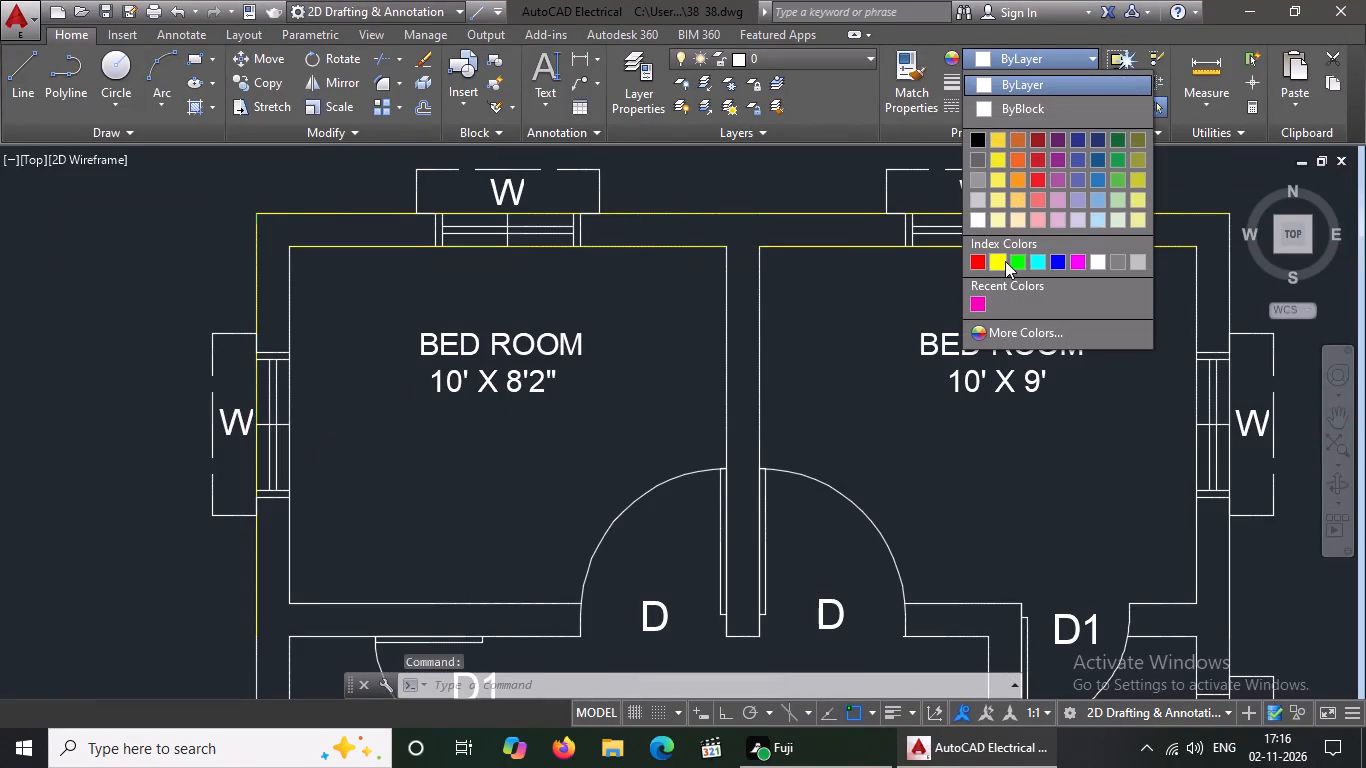
click(998, 259)
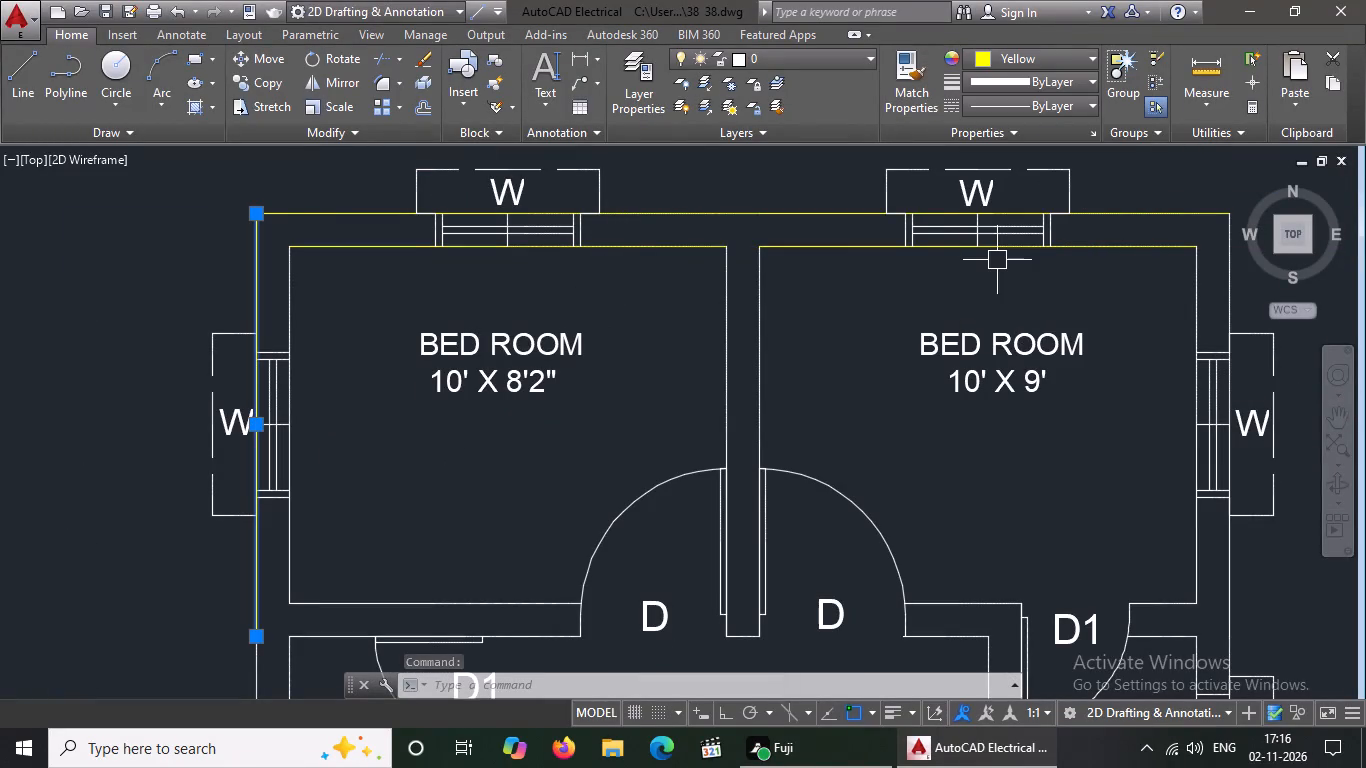
key(Escape)
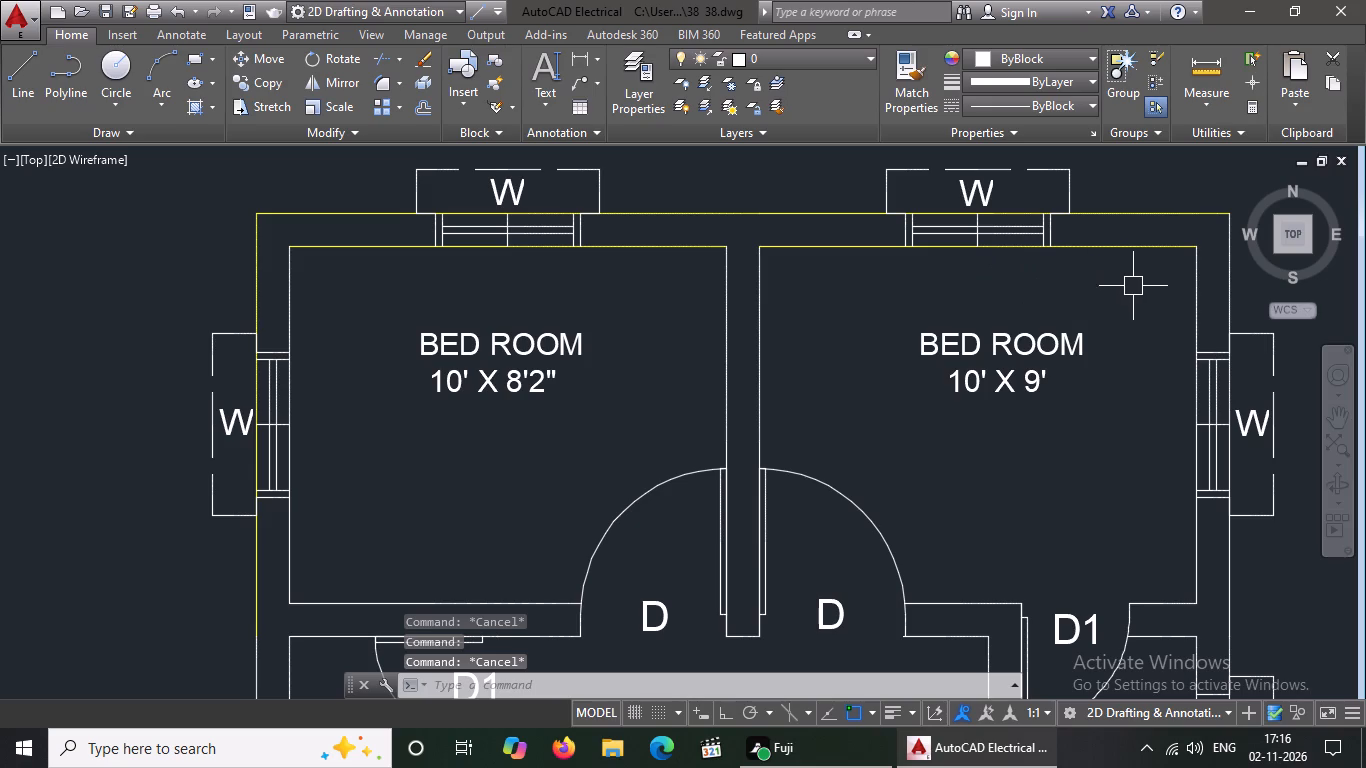
key(Escape)
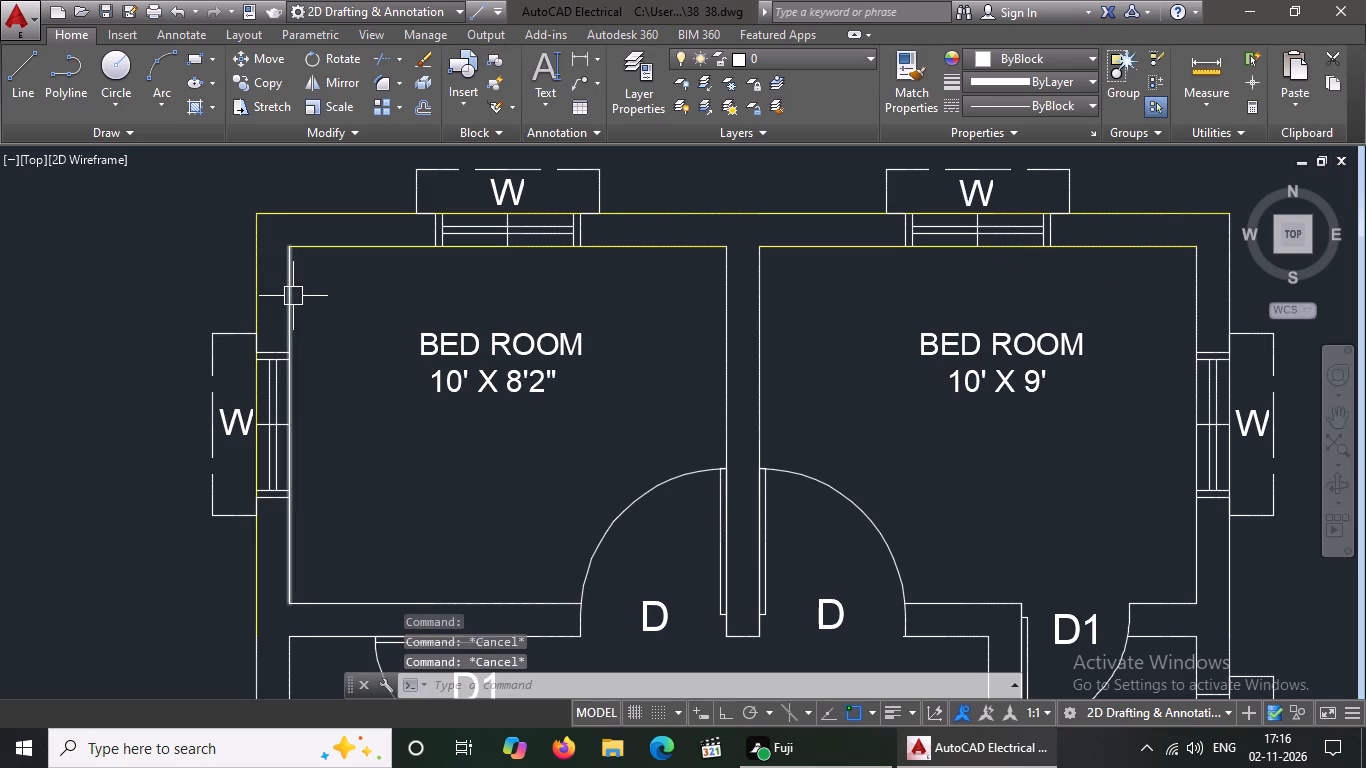
click(293, 295)
click(1019, 59)
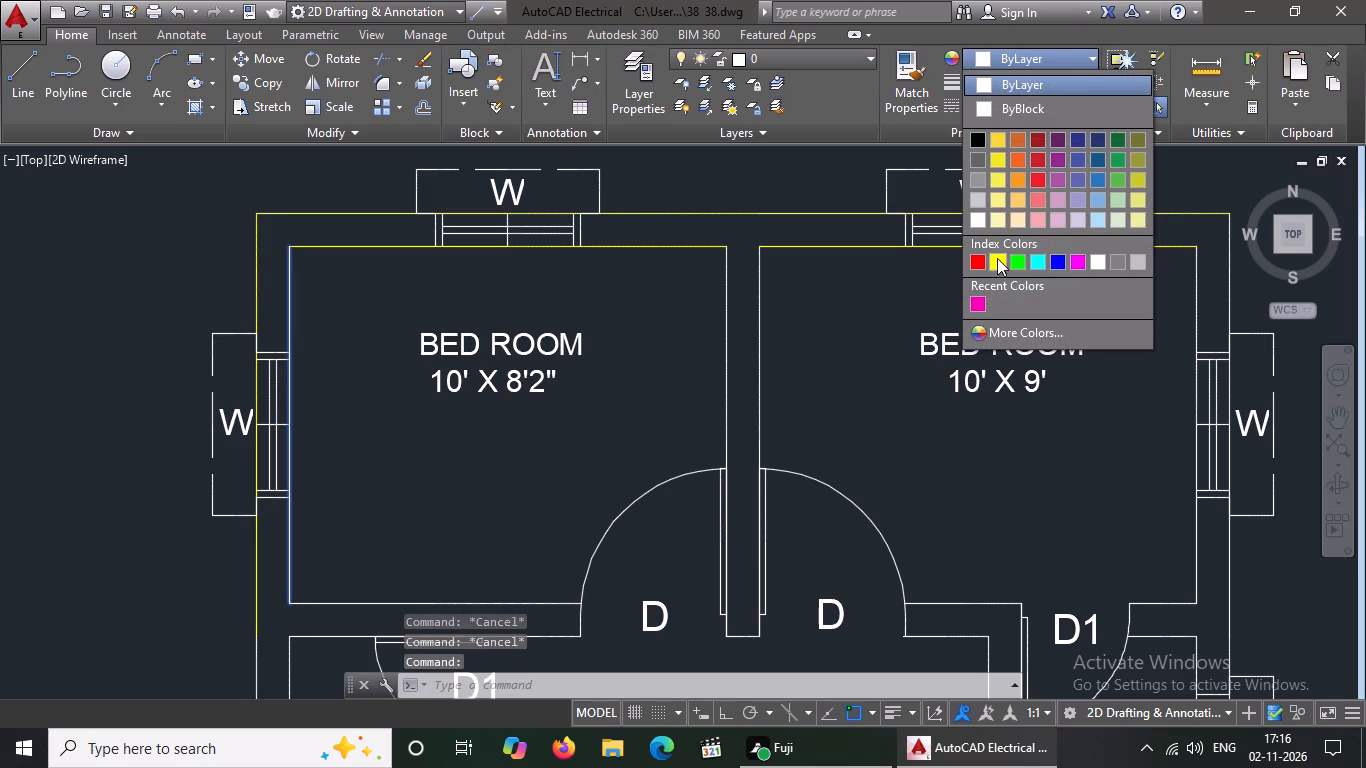
click(997, 258)
key(Escape)
Change both long lines of the partition wall between the two upper bedrooms to yellow.
click(734, 287)
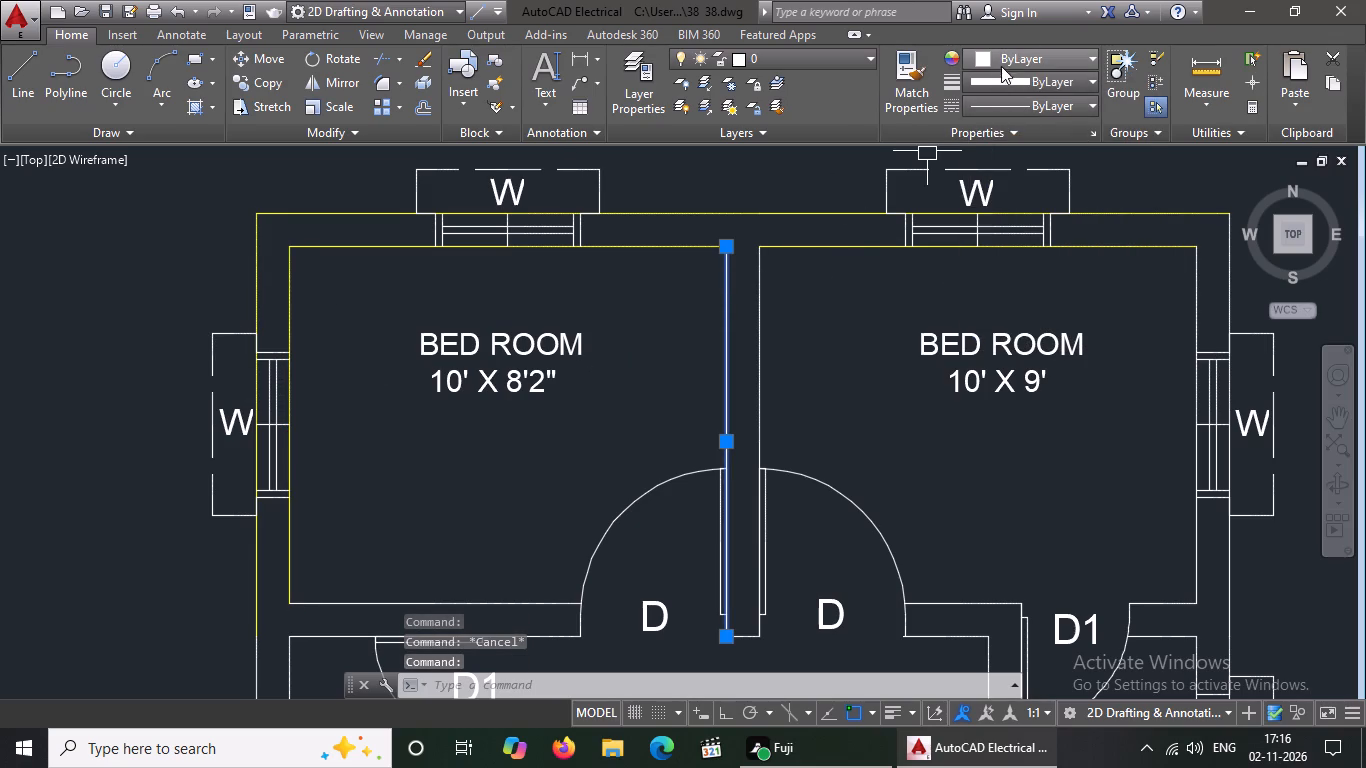
click(1006, 60)
click(1002, 263)
key(Escape)
key(grave)
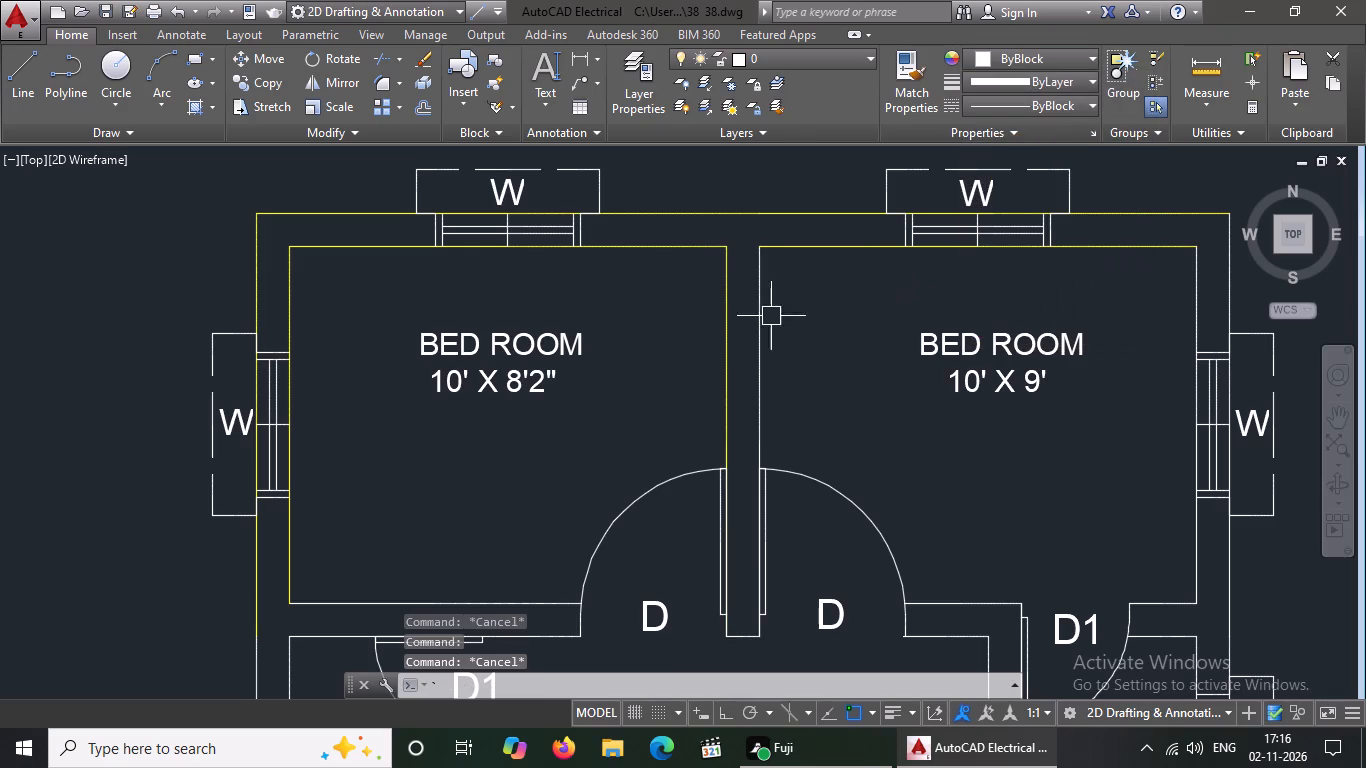
click(750, 313)
click(772, 302)
click(757, 317)
click(767, 300)
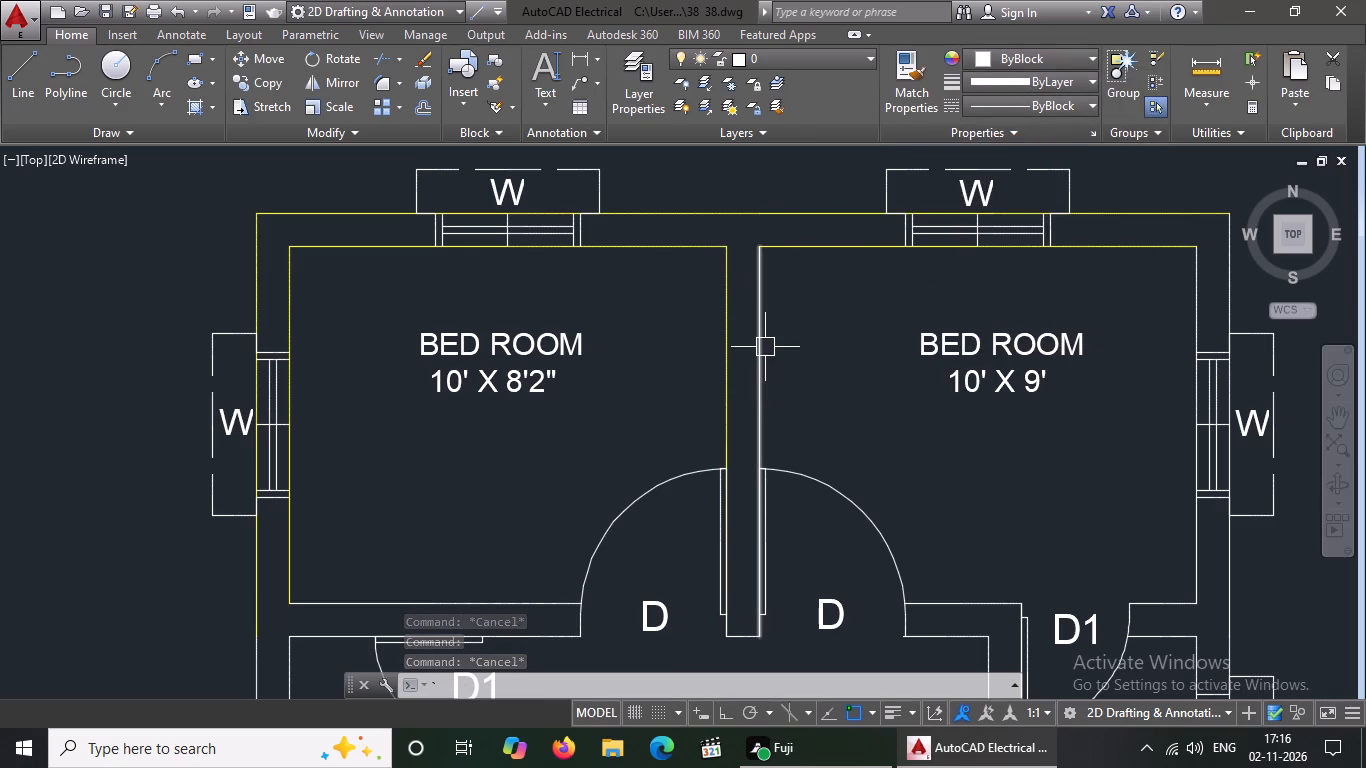
click(765, 347)
click(756, 359)
click(764, 343)
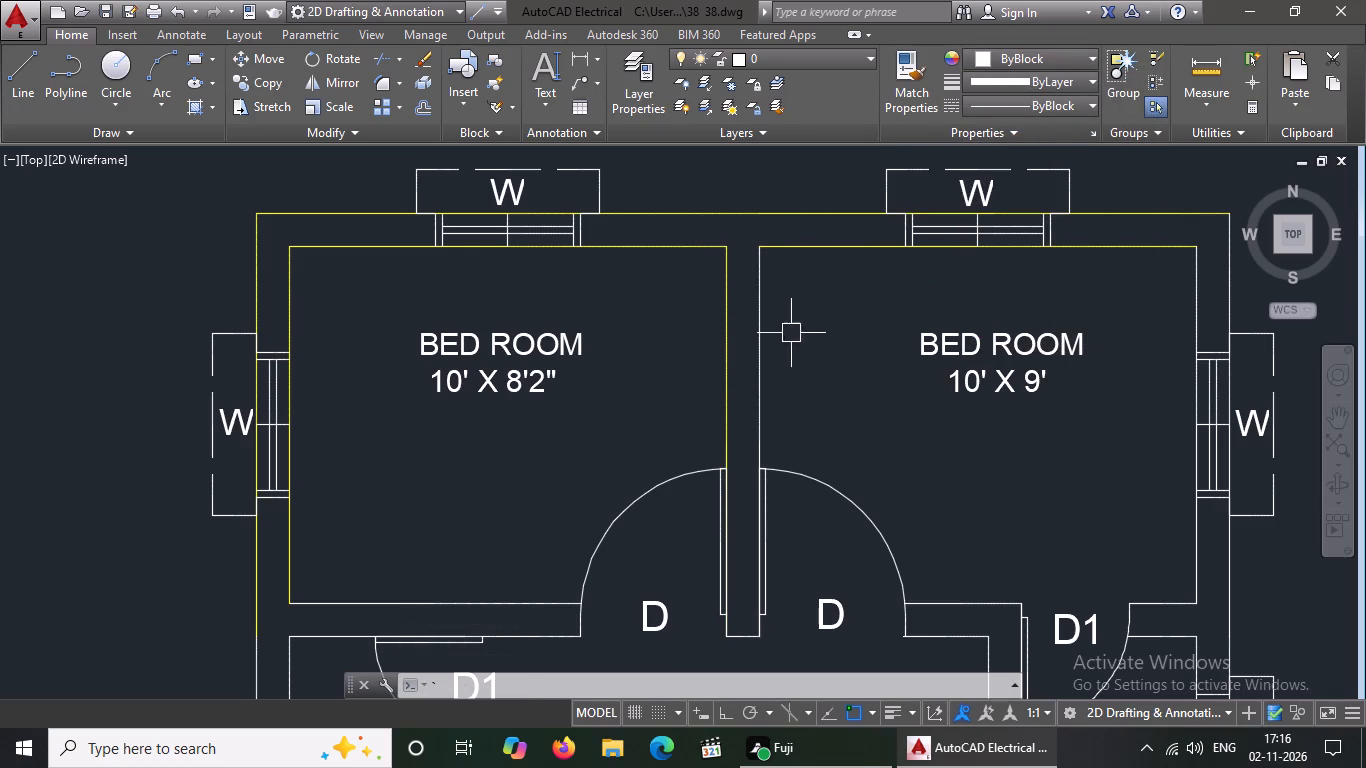
key(Escape)
click(751, 357)
click(993, 57)
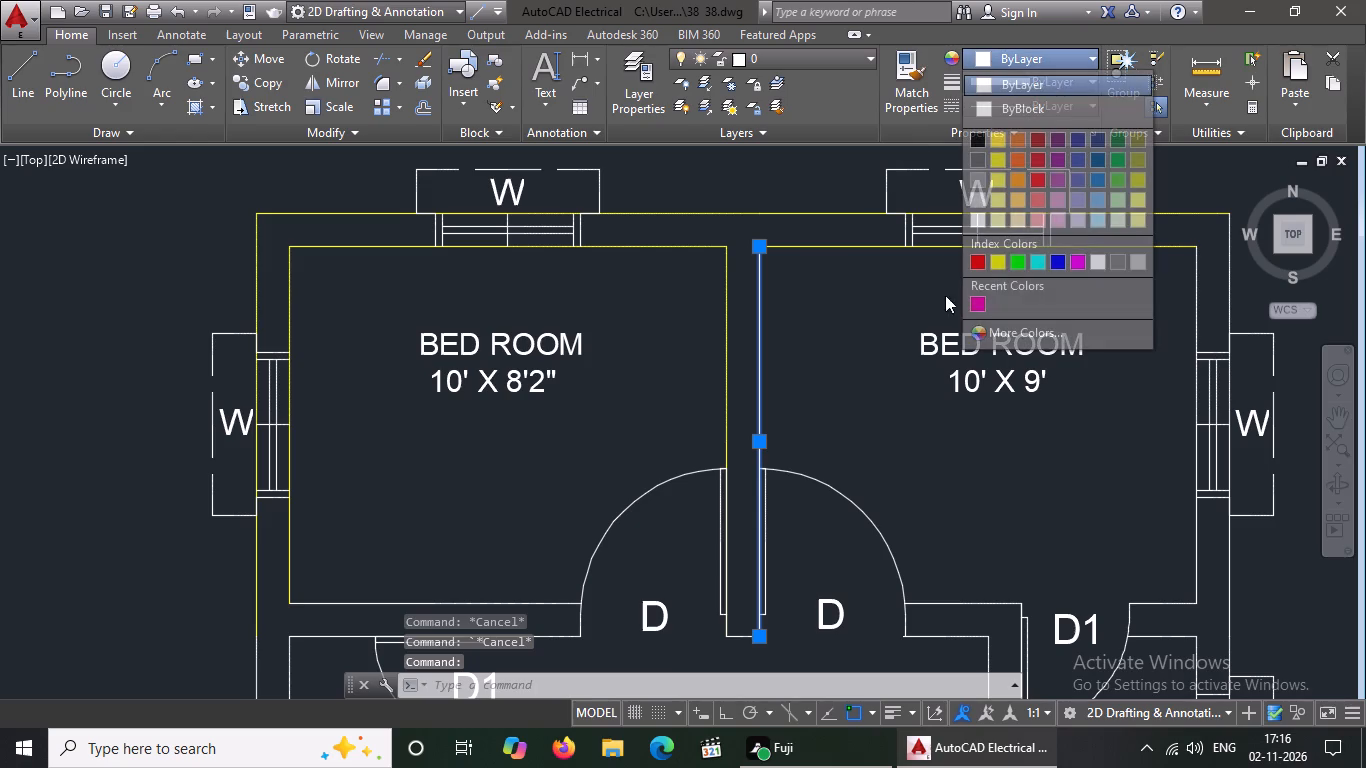
click(989, 261)
key(Escape)
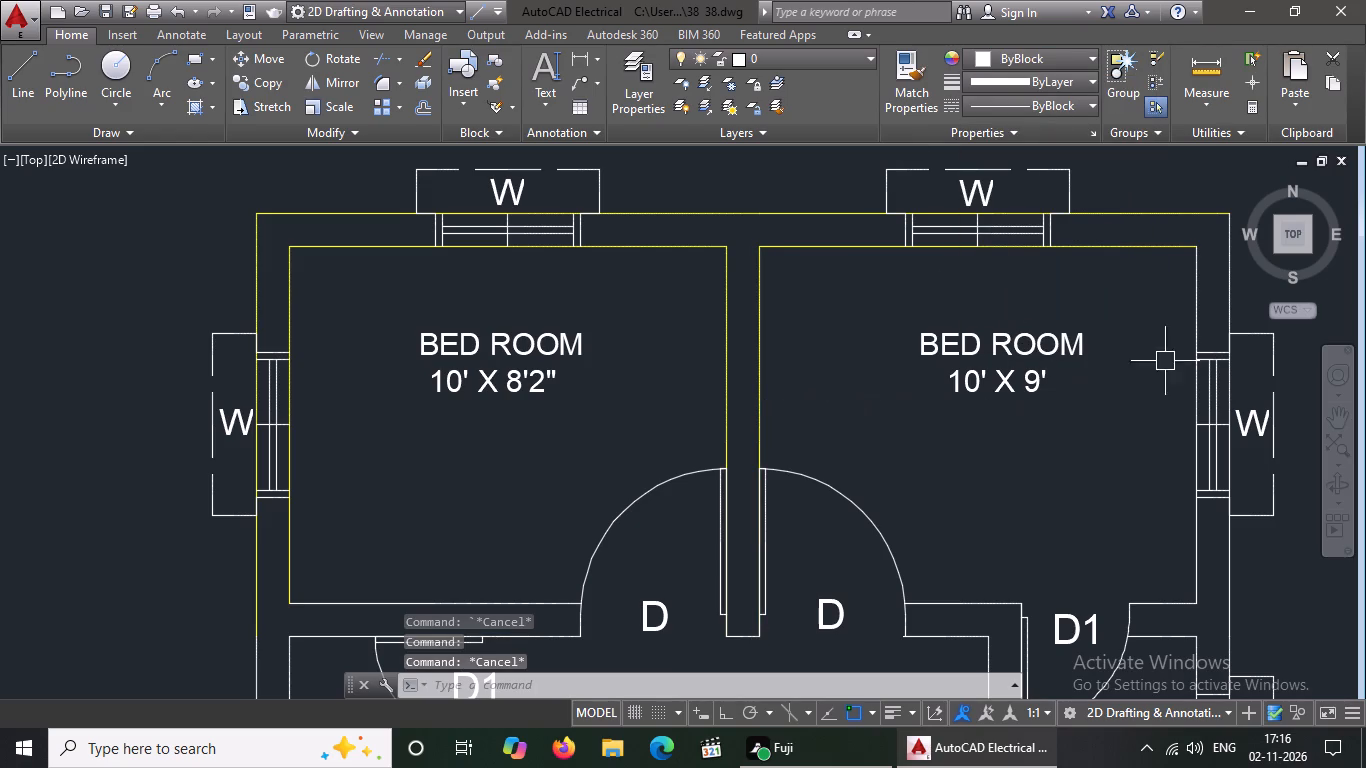
Change the inner and outer right wall lines of the upper 10' X 9' bedroom to yellow.
click(1197, 309)
click(1046, 61)
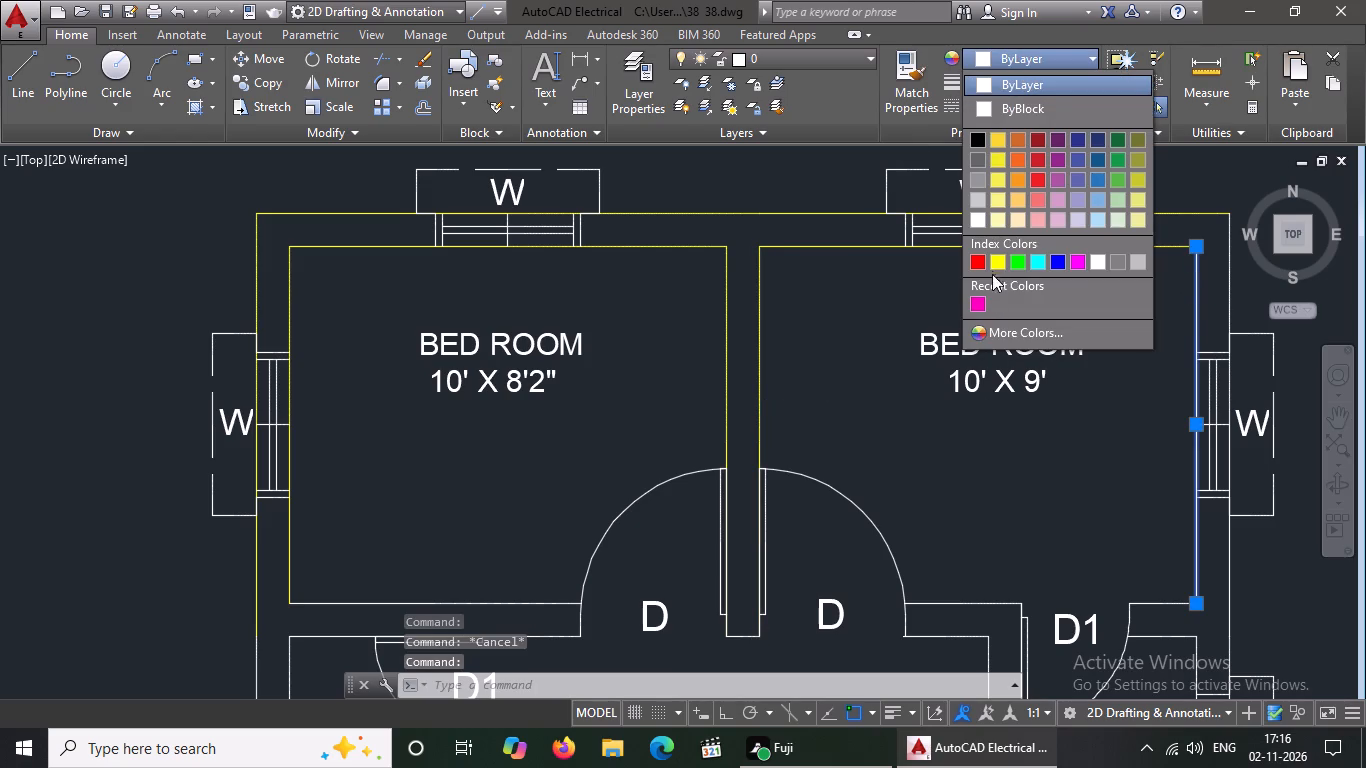
click(995, 257)
key(Escape)
click(1227, 290)
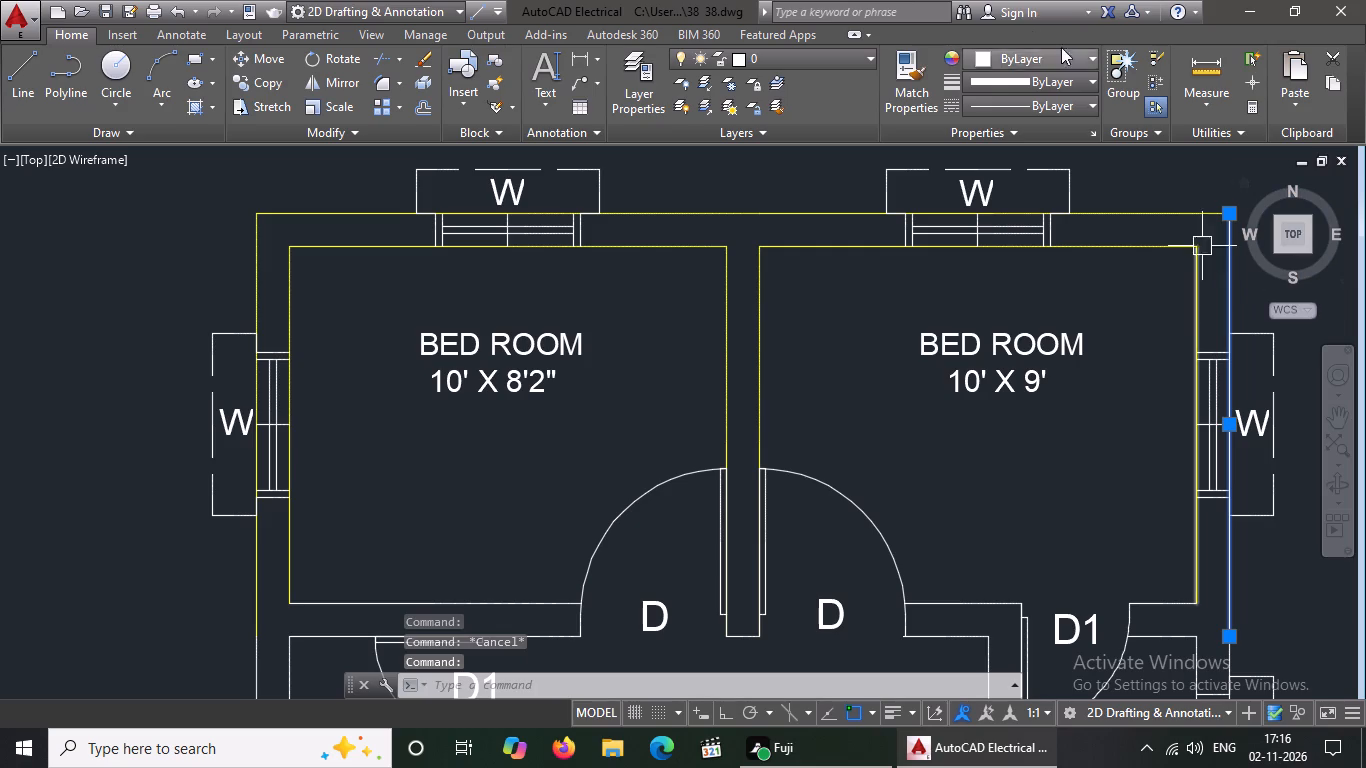
click(1005, 51)
click(995, 258)
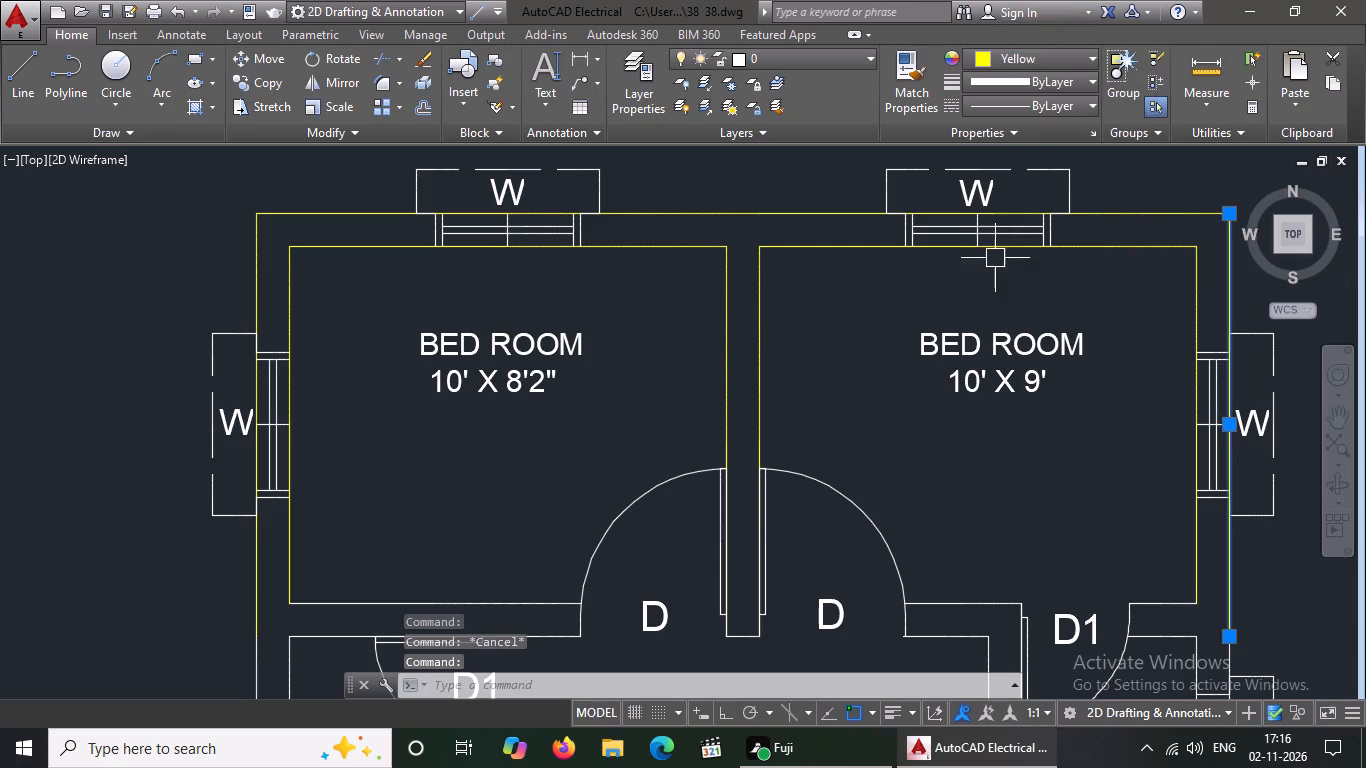
key(Escape)
Change the short end line of the bedroom partition between the two D doors to yellow.
scroll(969, 251, down, 1)
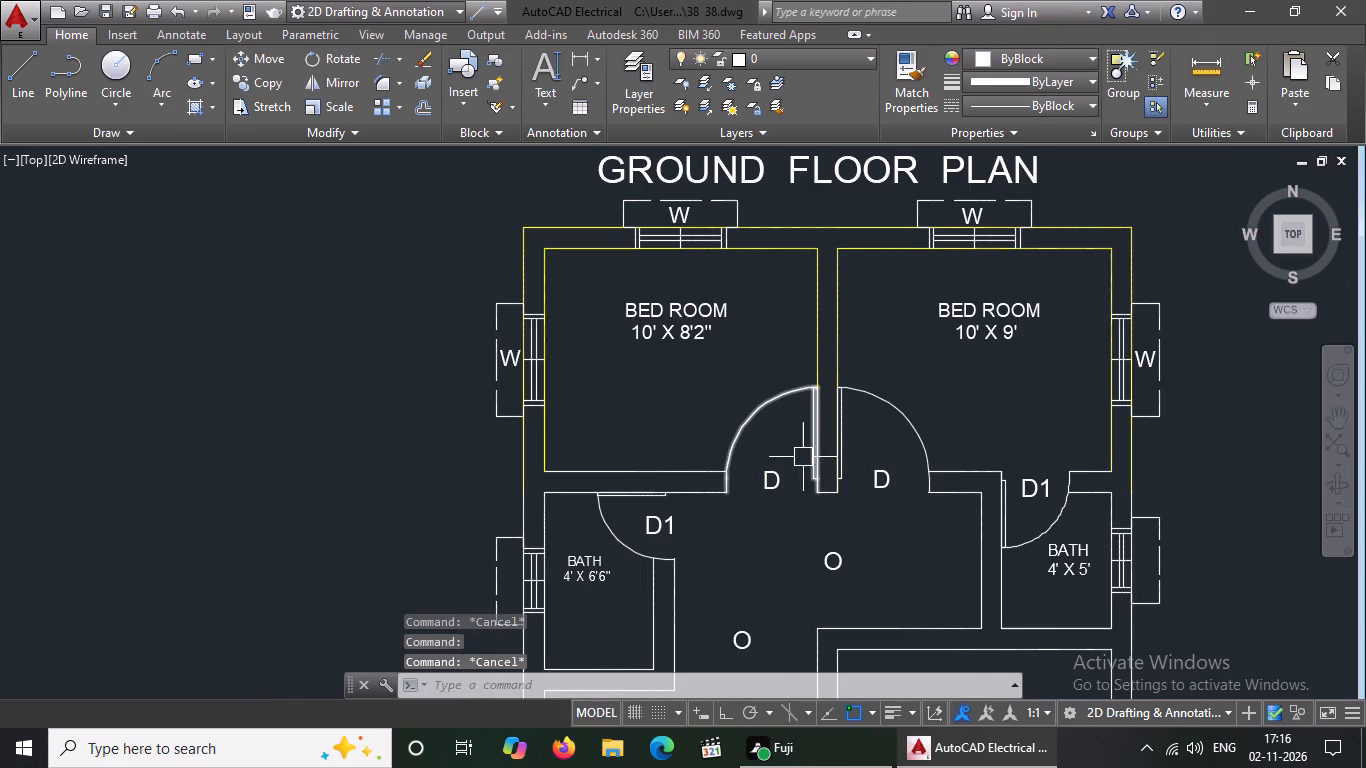
click(798, 455)
click(854, 510)
click(1044, 59)
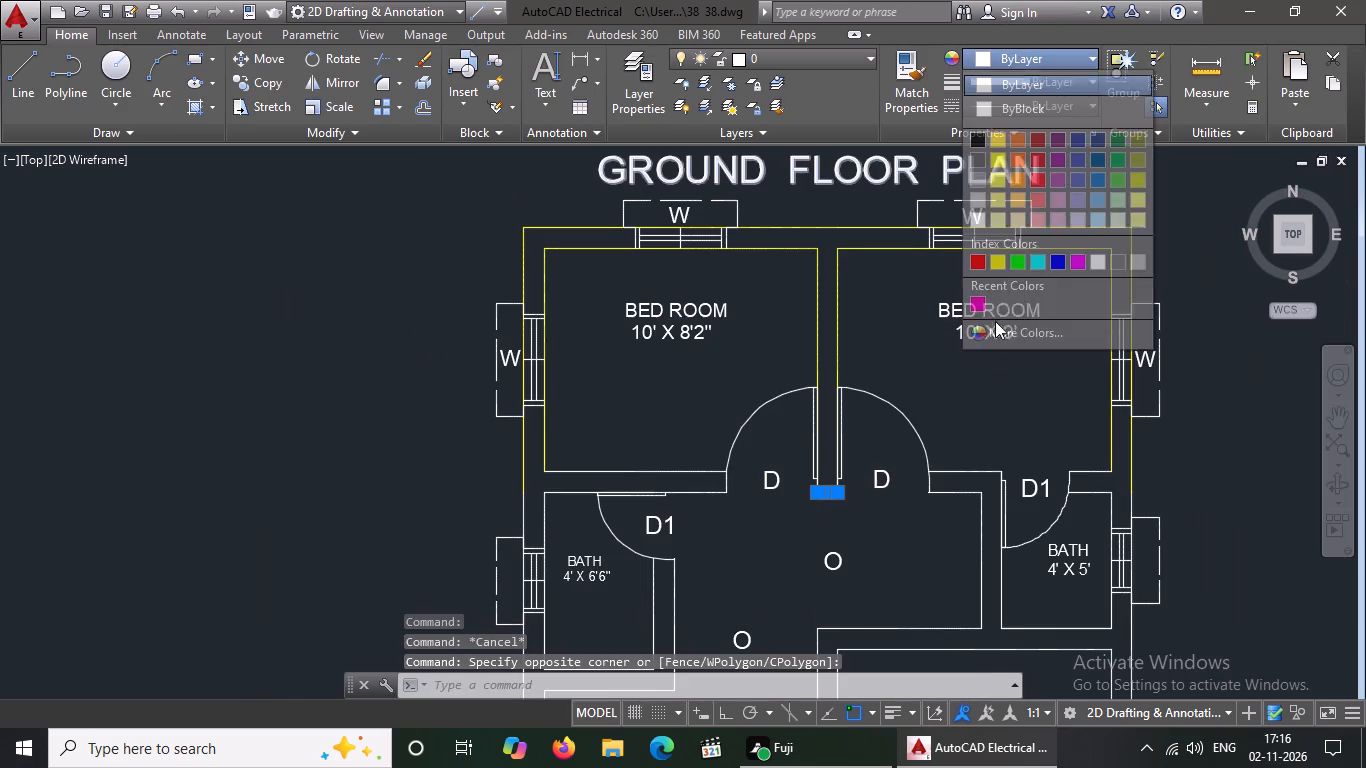
click(998, 257)
key(Escape)
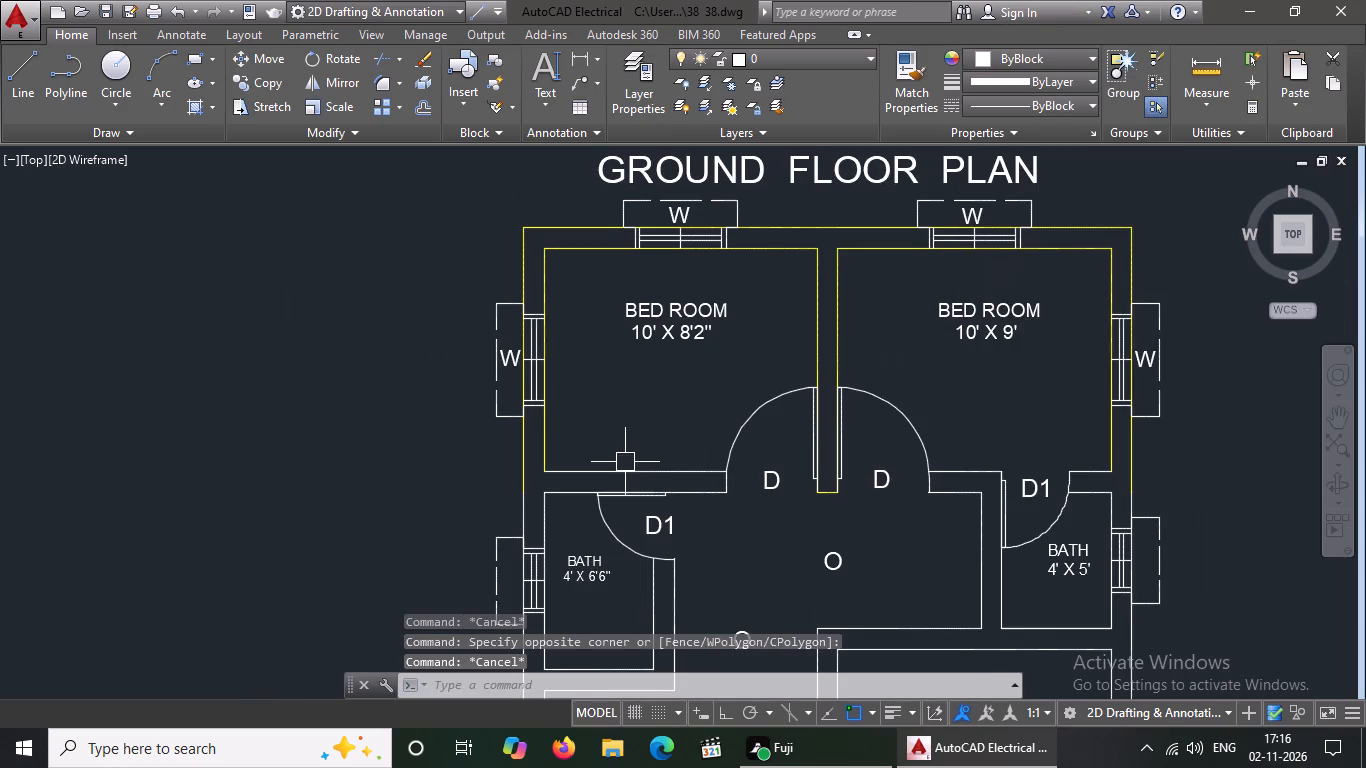
Change both lines of the wall between the 10' X 8'2" bedroom and the 4' X 6'6" bath to yellow.
click(621, 478)
click(1034, 54)
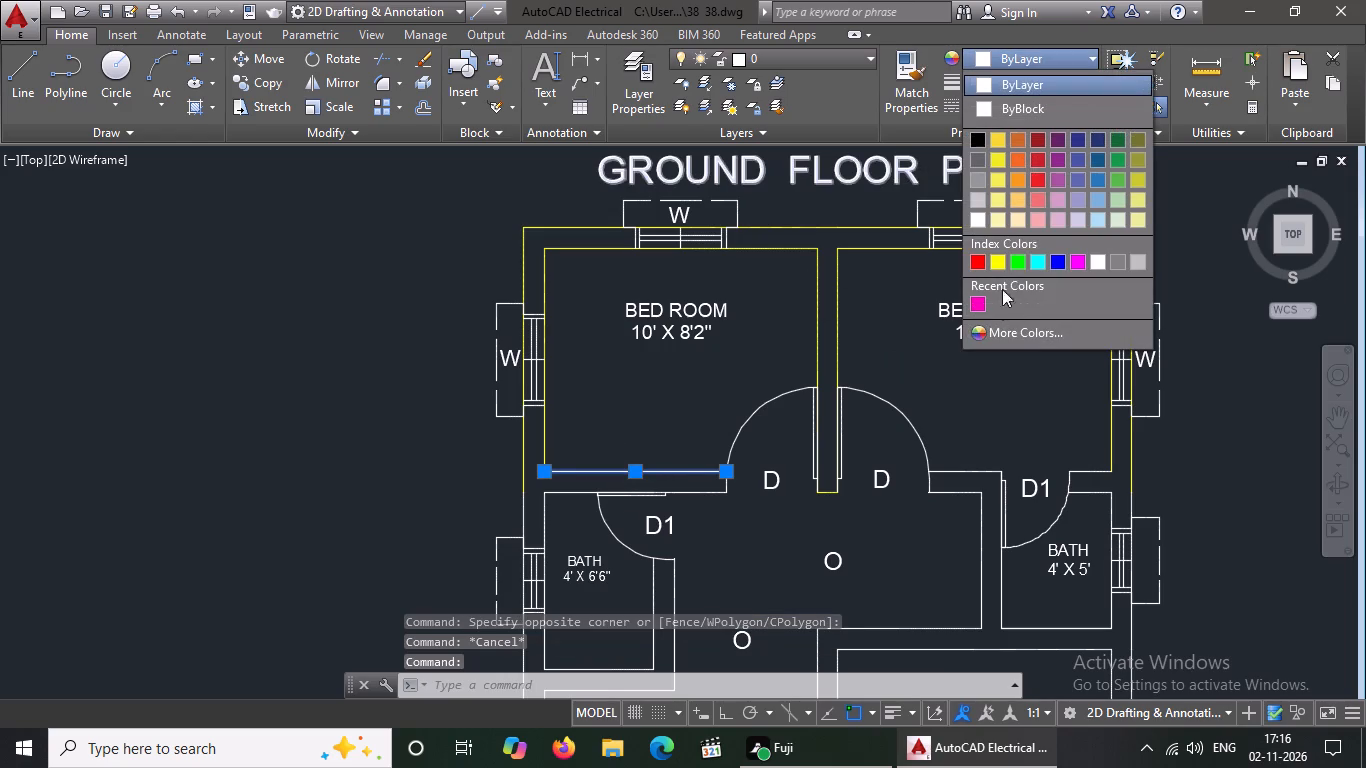
click(1000, 259)
key(Escape)
key(Escape)
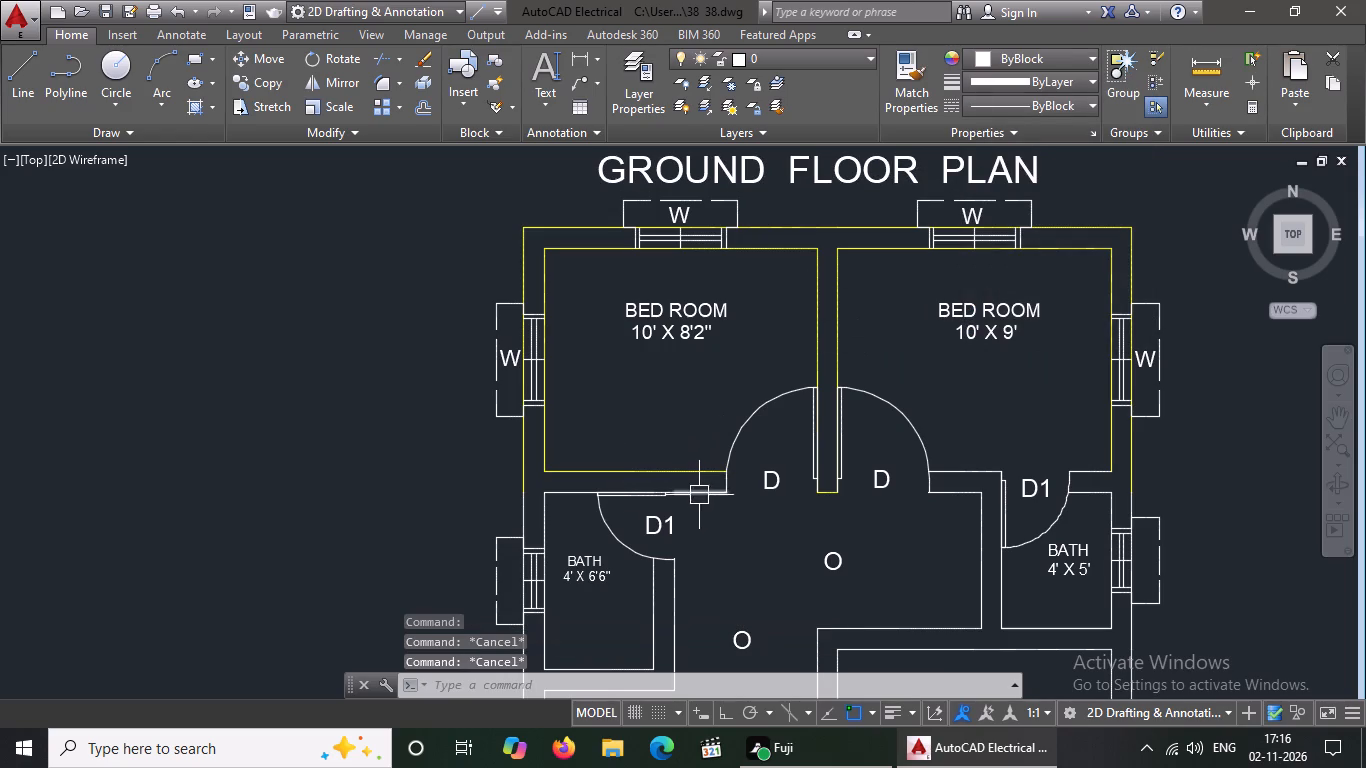
click(701, 492)
key(Escape)
drag(480, 443, 517, 457)
click(750, 509)
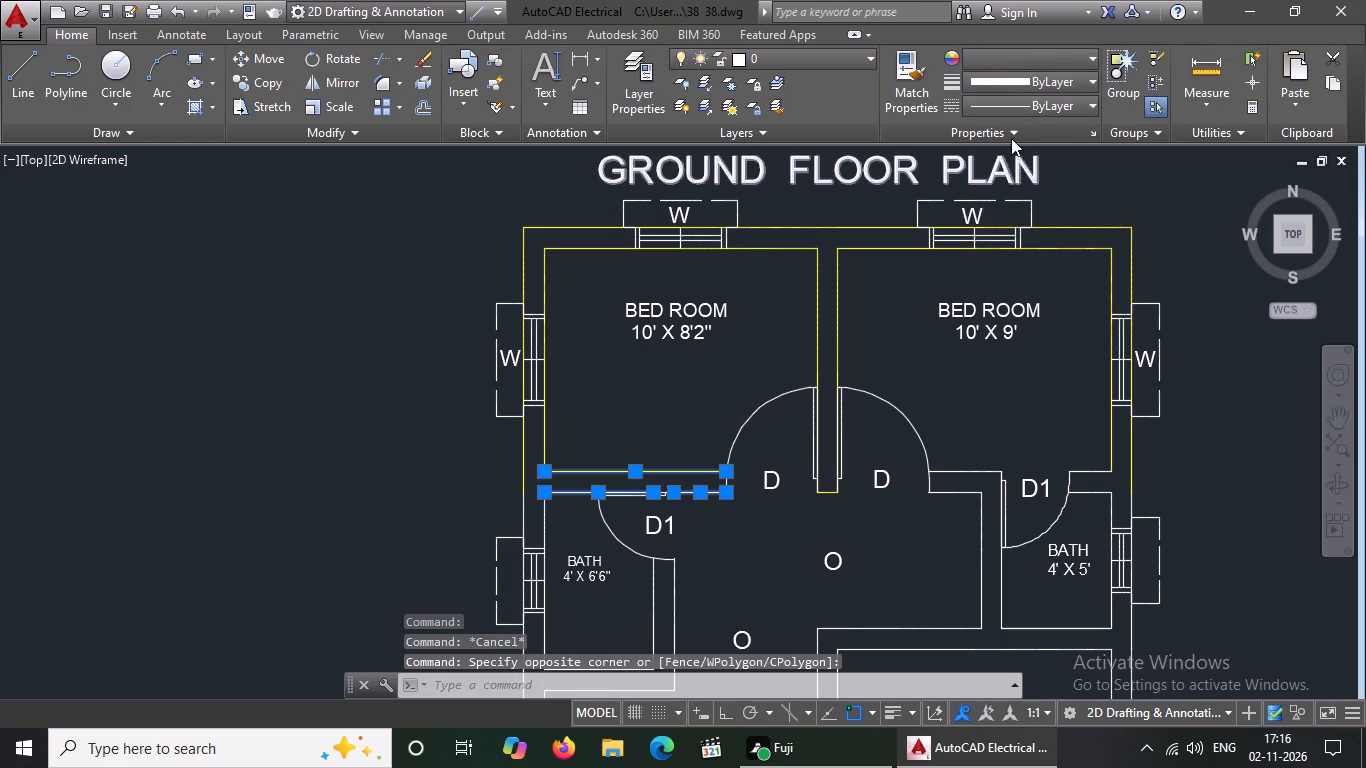
click(1026, 57)
click(996, 261)
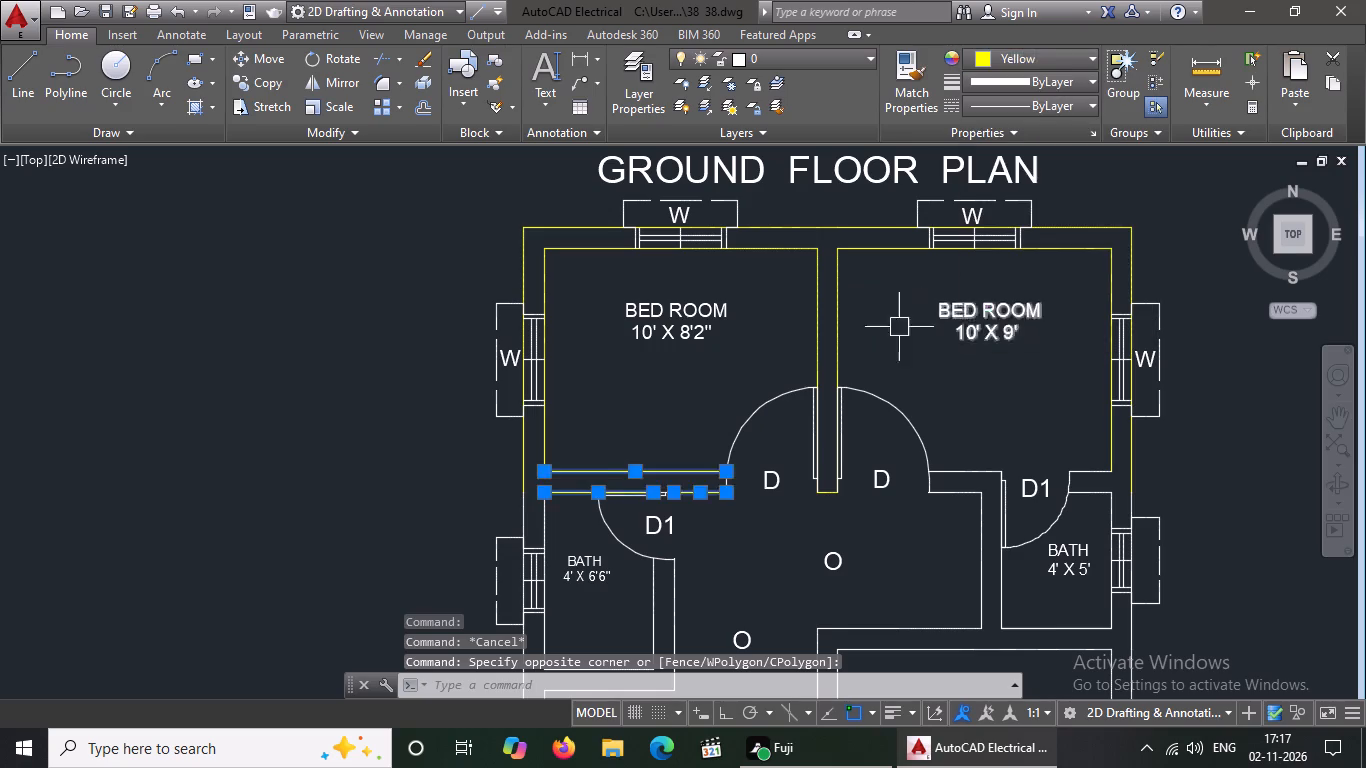
key(Escape)
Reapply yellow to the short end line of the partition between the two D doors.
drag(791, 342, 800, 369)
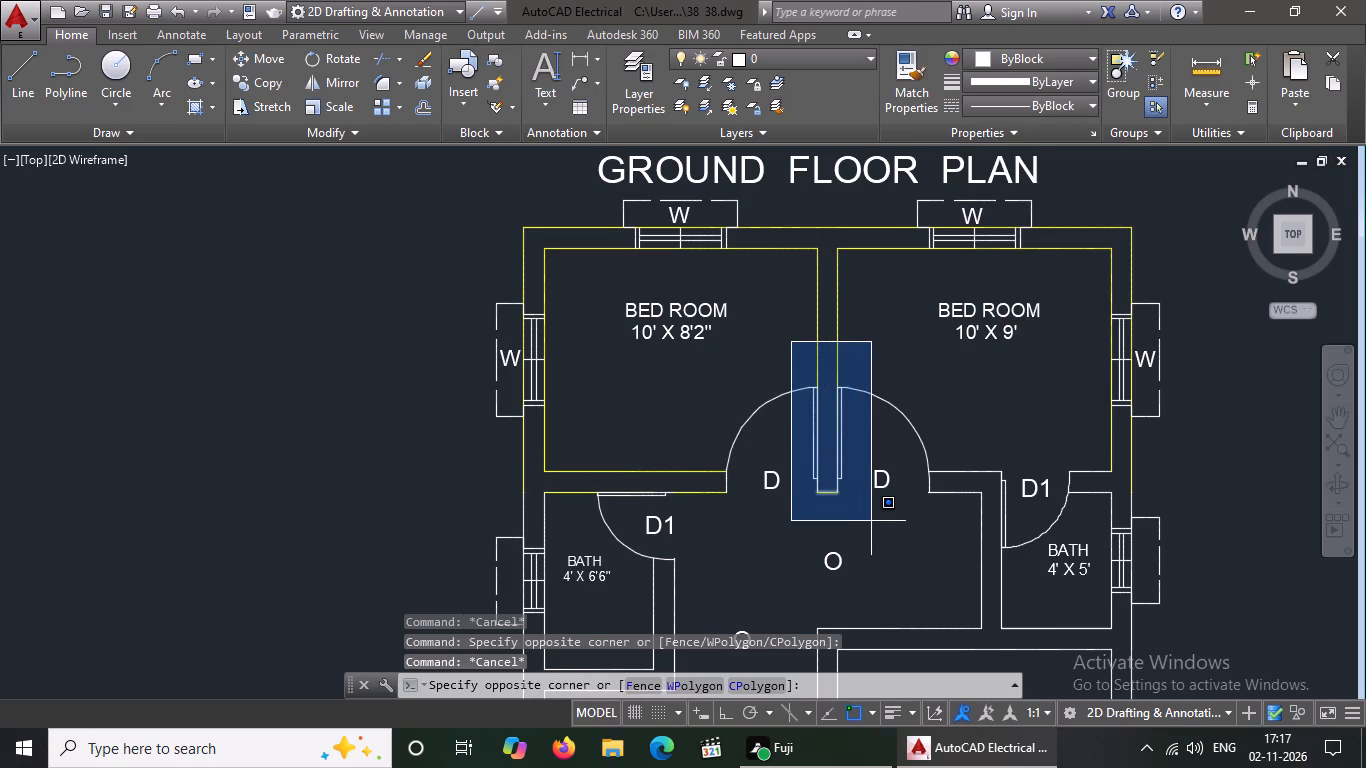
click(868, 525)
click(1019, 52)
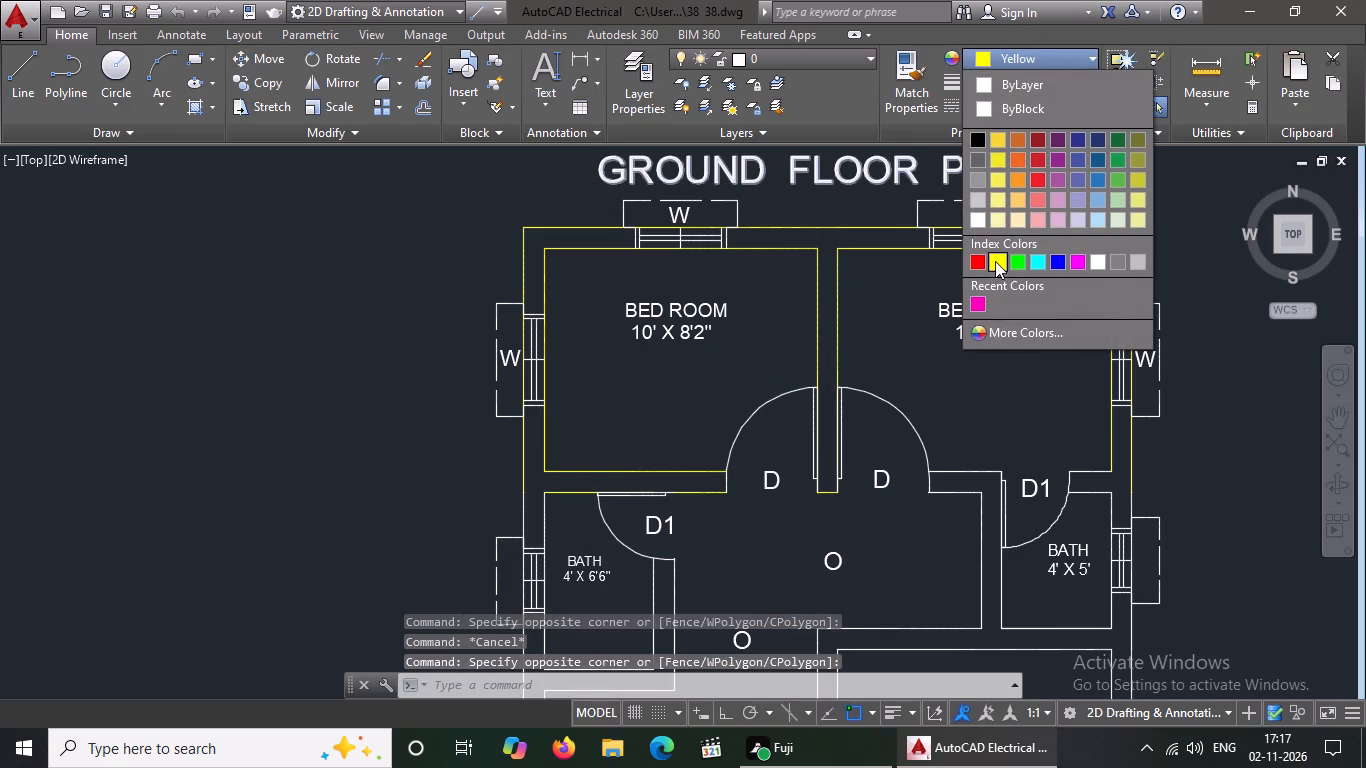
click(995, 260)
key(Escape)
Change the paired wall lines on both sides of the D1 door below the upper 10' X 9' bedroom to yellow.
click(959, 473)
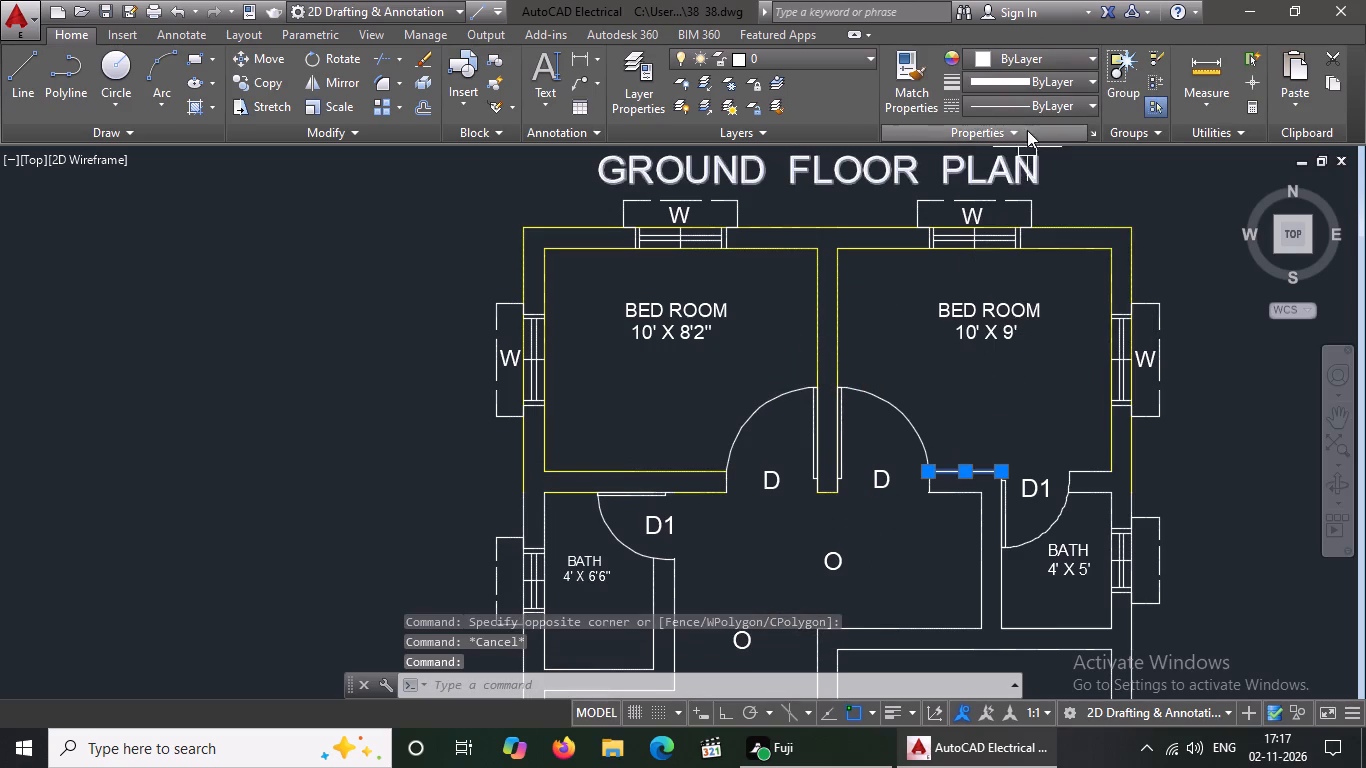
key(Escape)
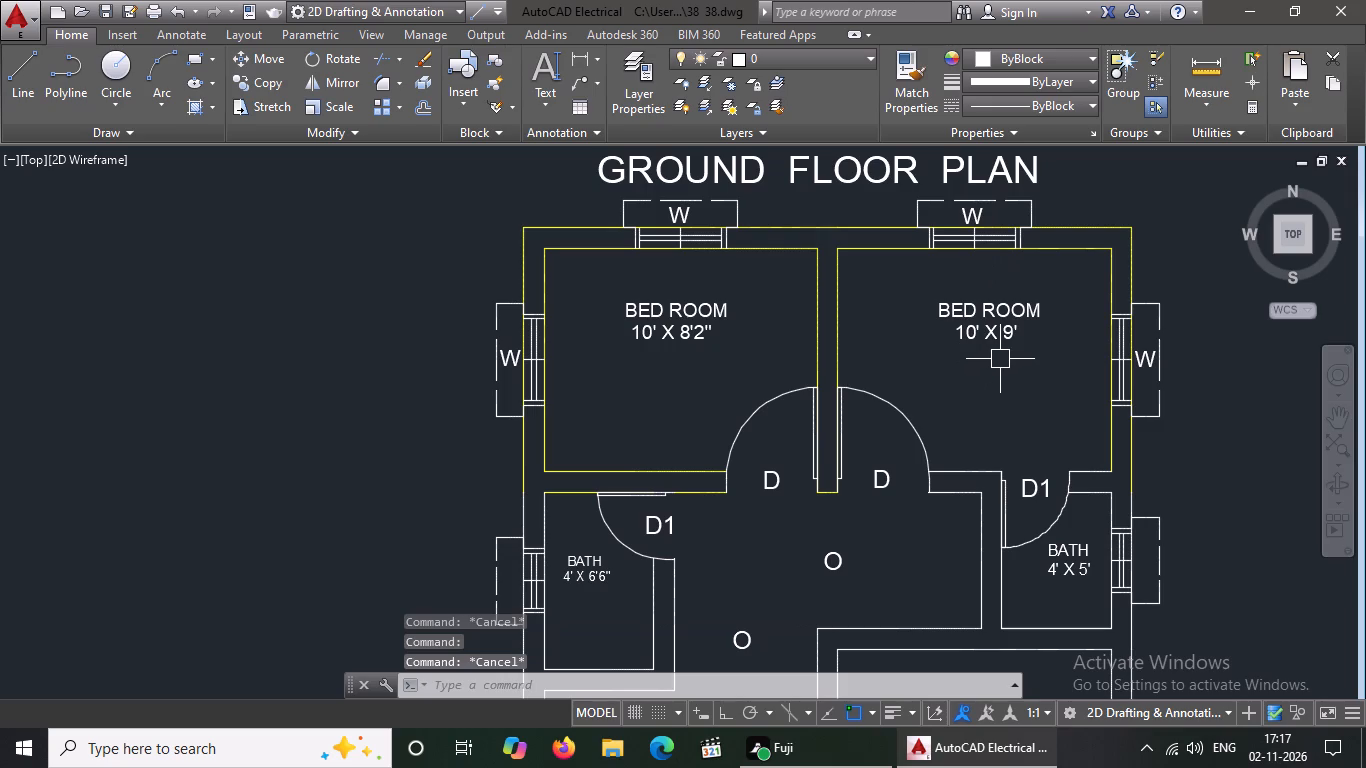
click(900, 435)
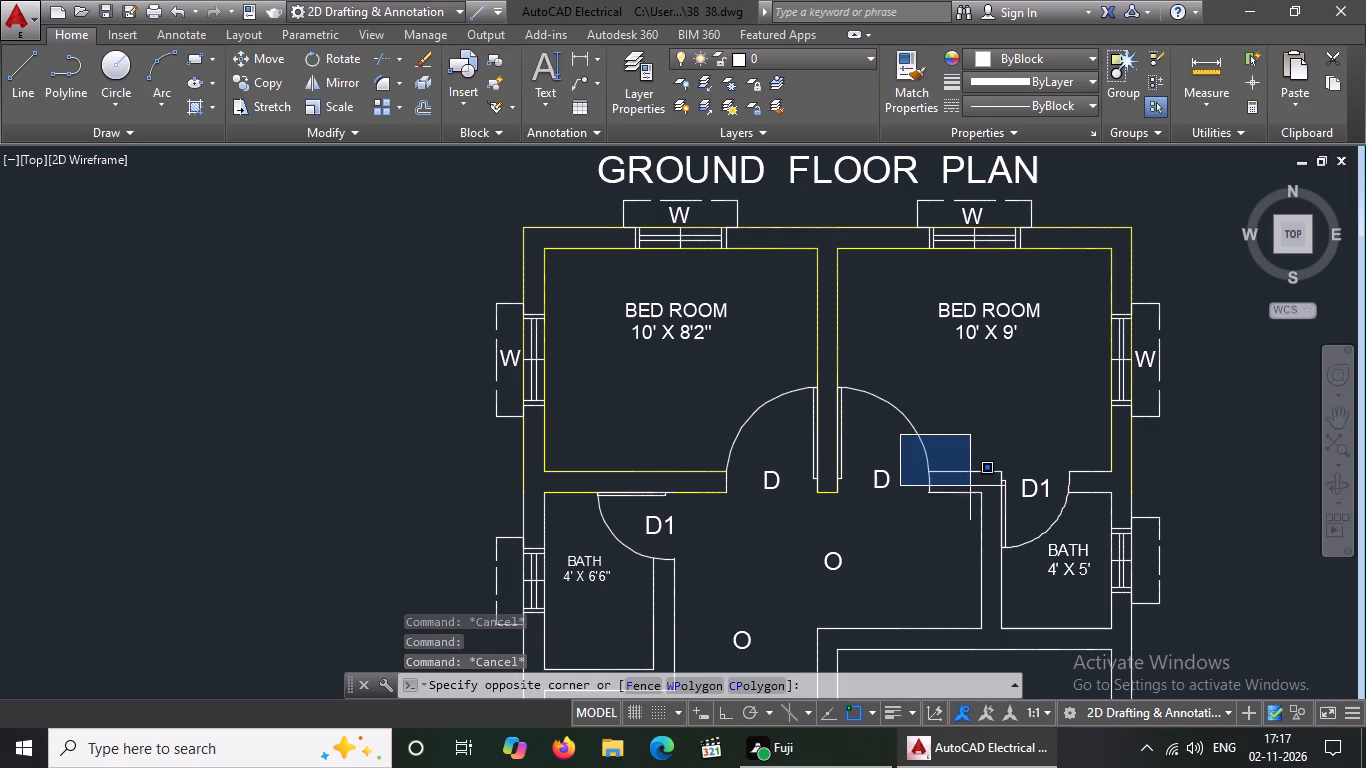
click(1016, 510)
click(1024, 59)
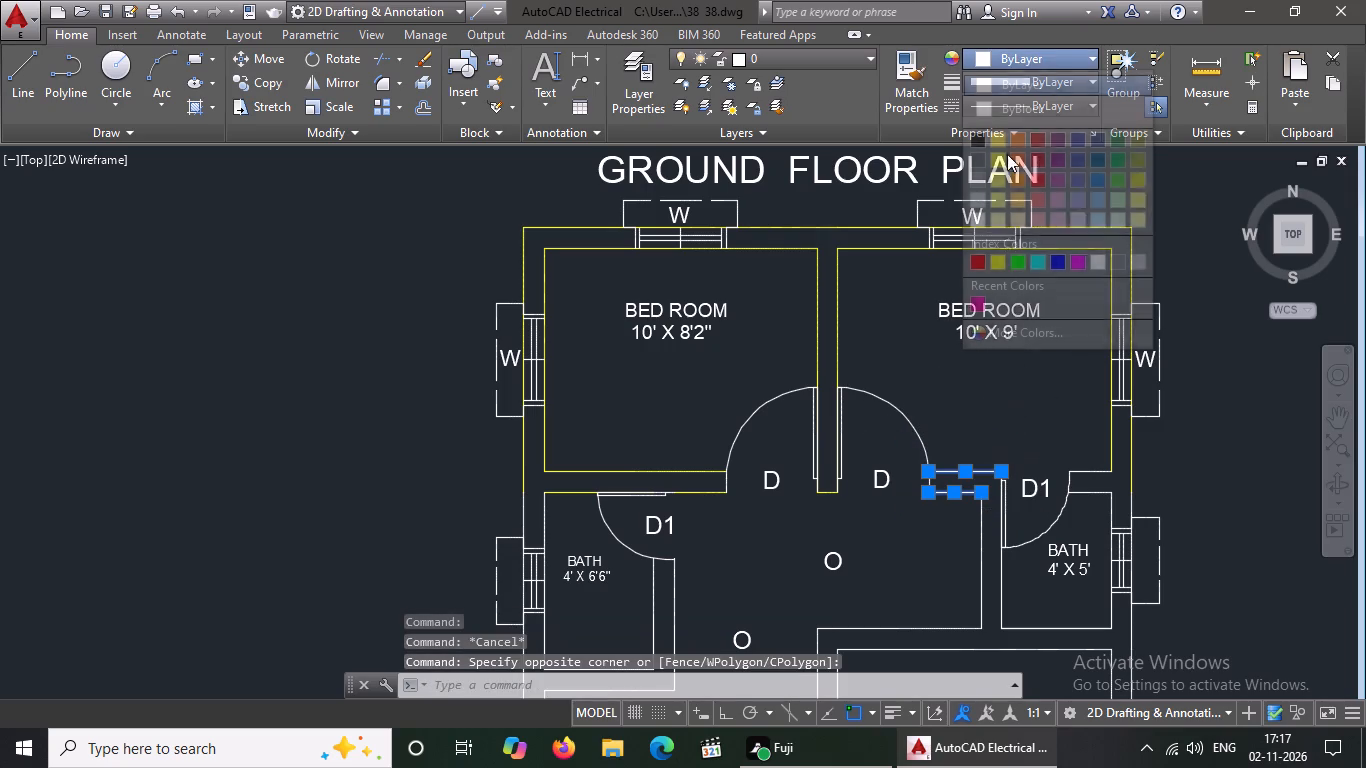
click(999, 261)
key(Escape)
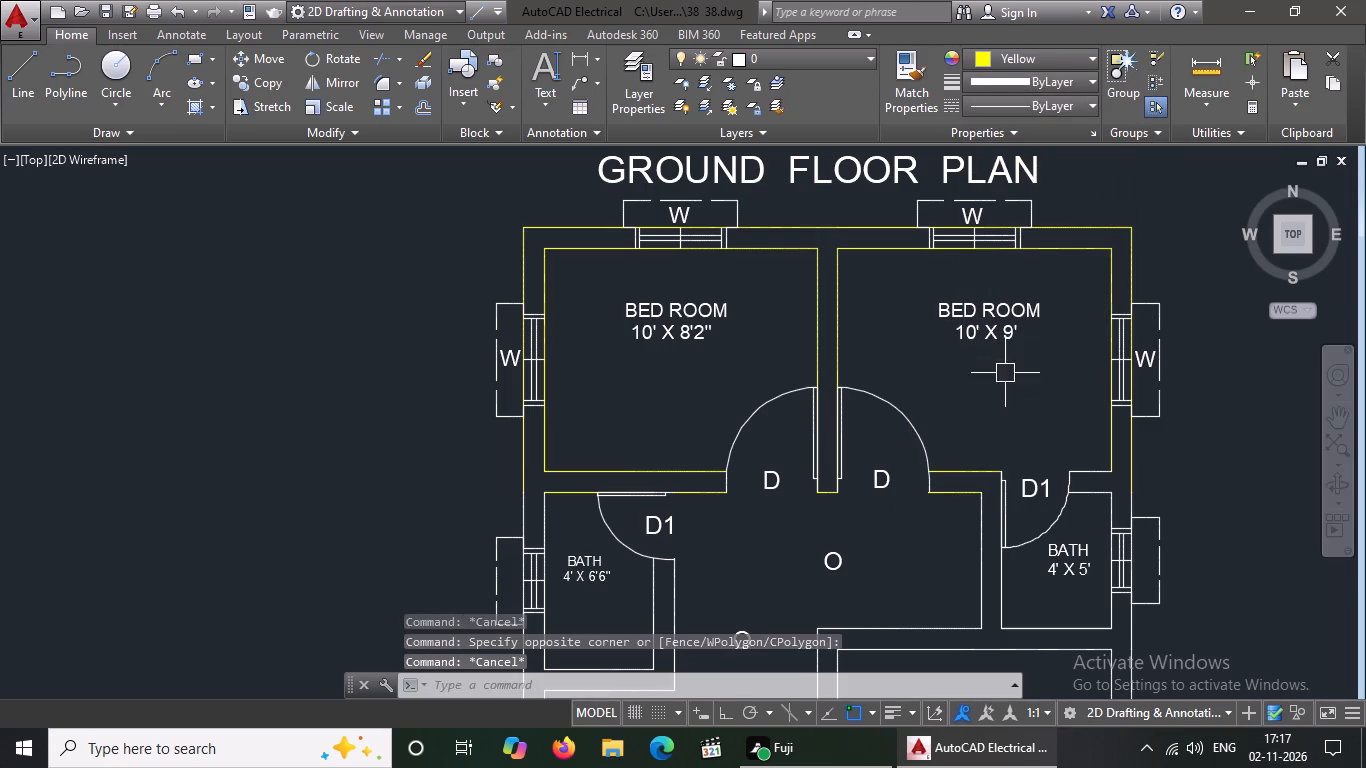
click(1049, 434)
click(1126, 516)
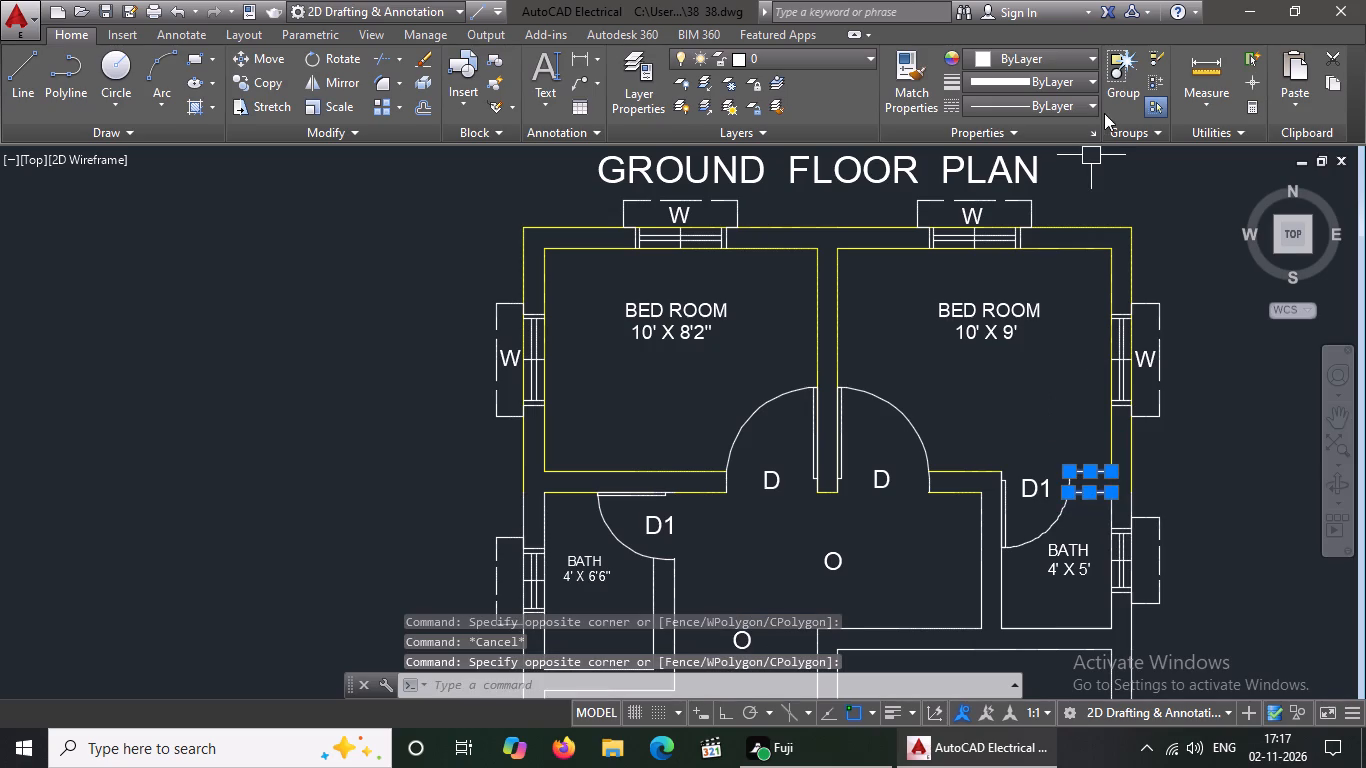
click(1039, 58)
click(1001, 264)
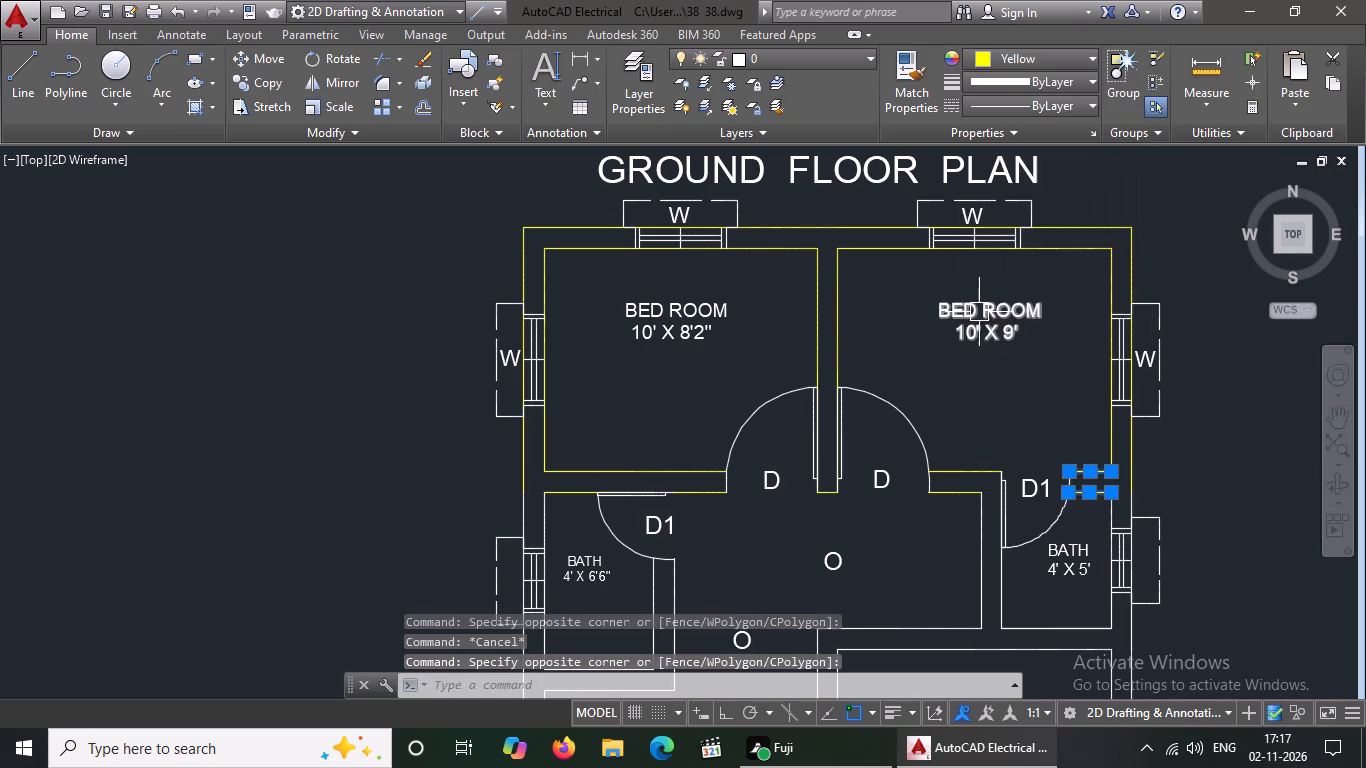
key(Escape)
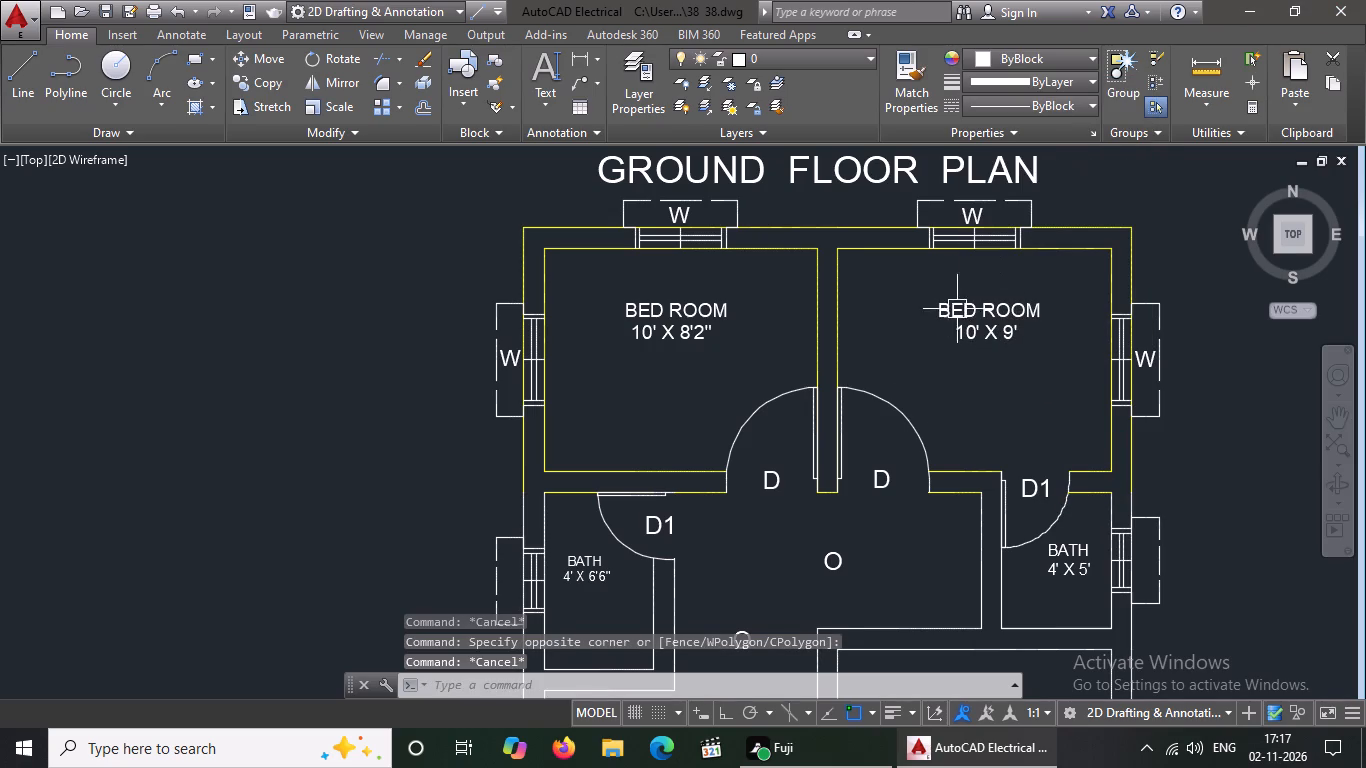
Change the outer and inner exterior wall lines beside the 4' X 6'6" bath to yellow.
scroll(941, 457, down, 2)
scroll(1010, 529, up, 3)
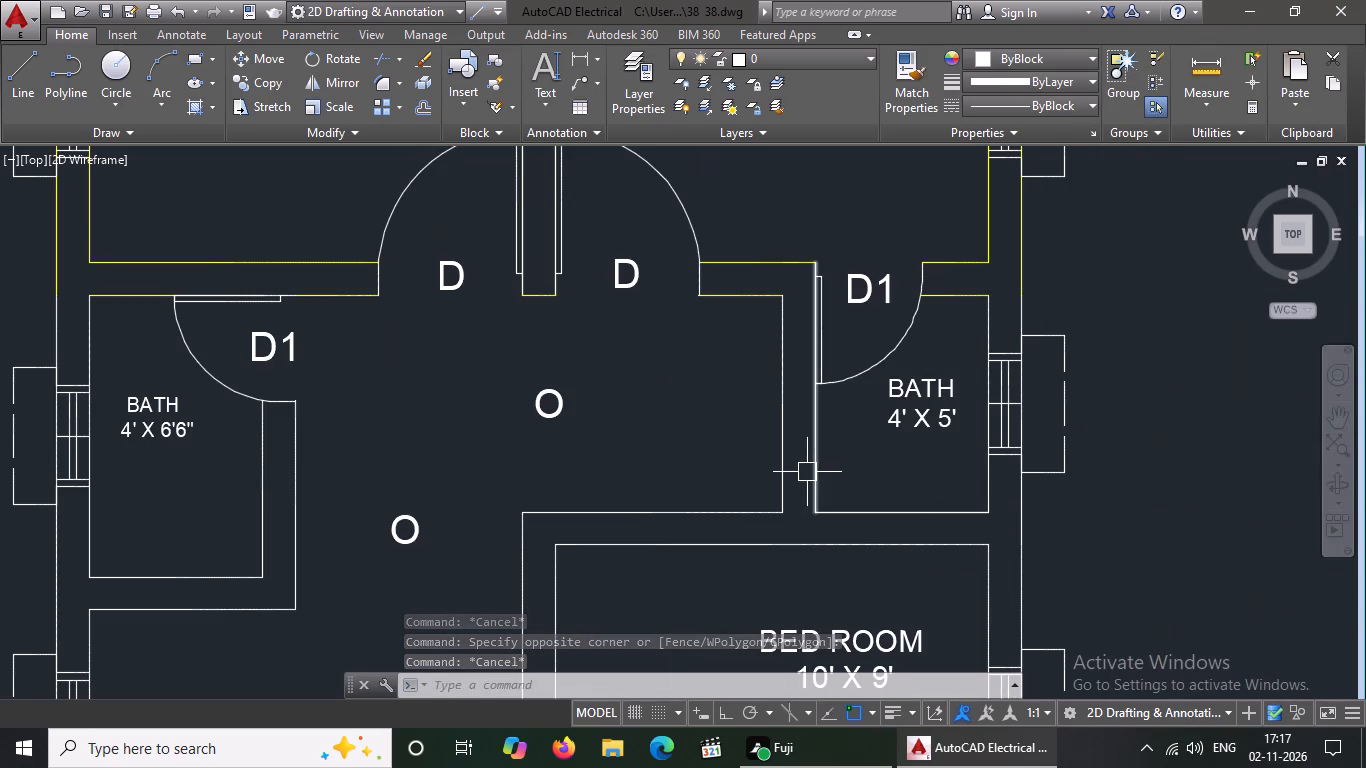
scroll(759, 412, down, 2)
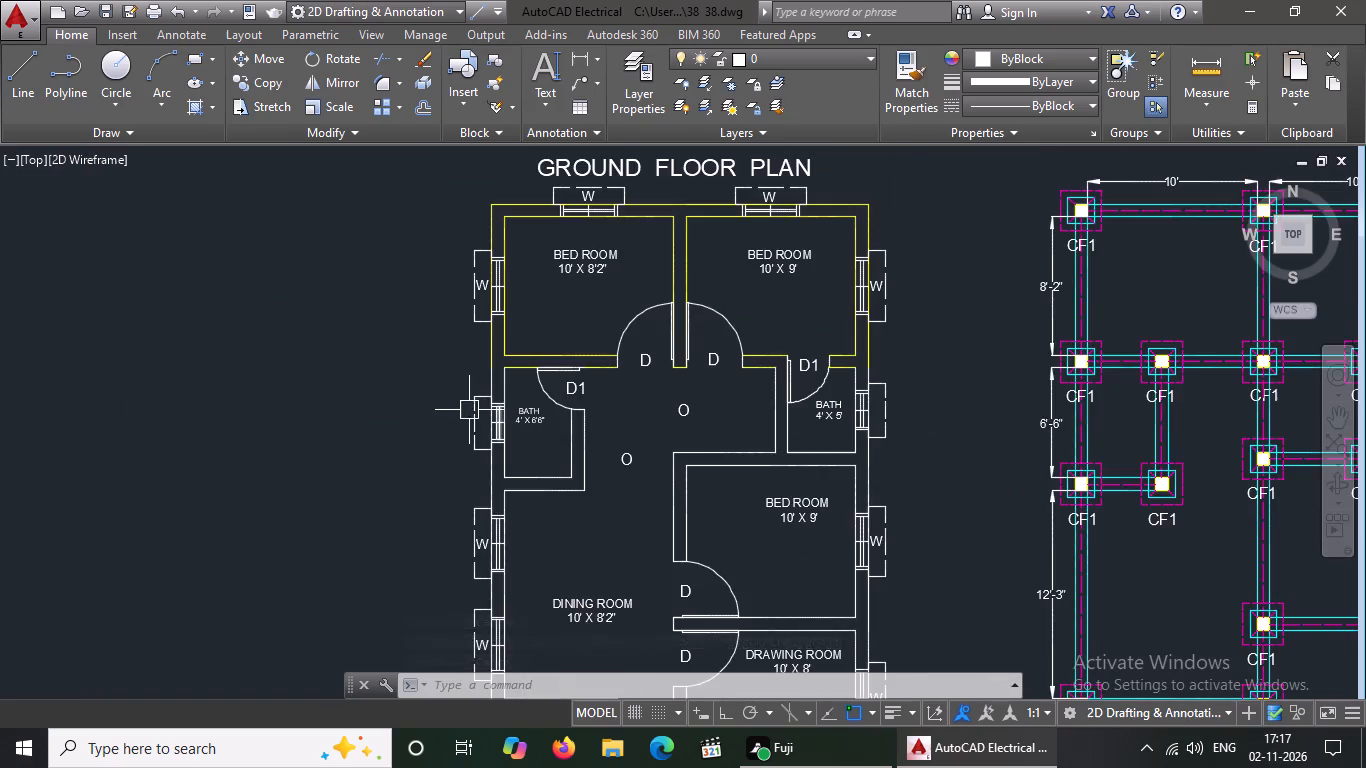
scroll(469, 410, up, 2)
click(519, 343)
click(981, 64)
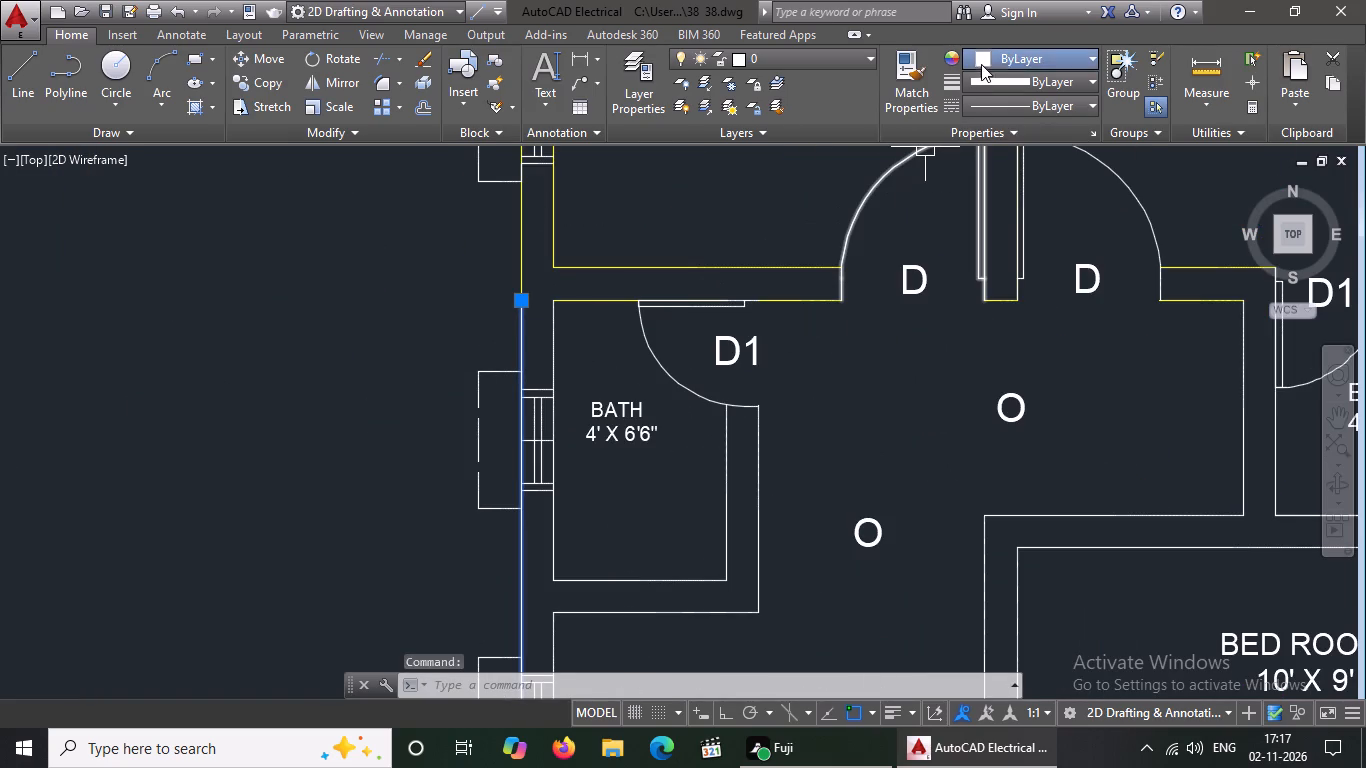
click(998, 261)
key(Escape)
click(555, 362)
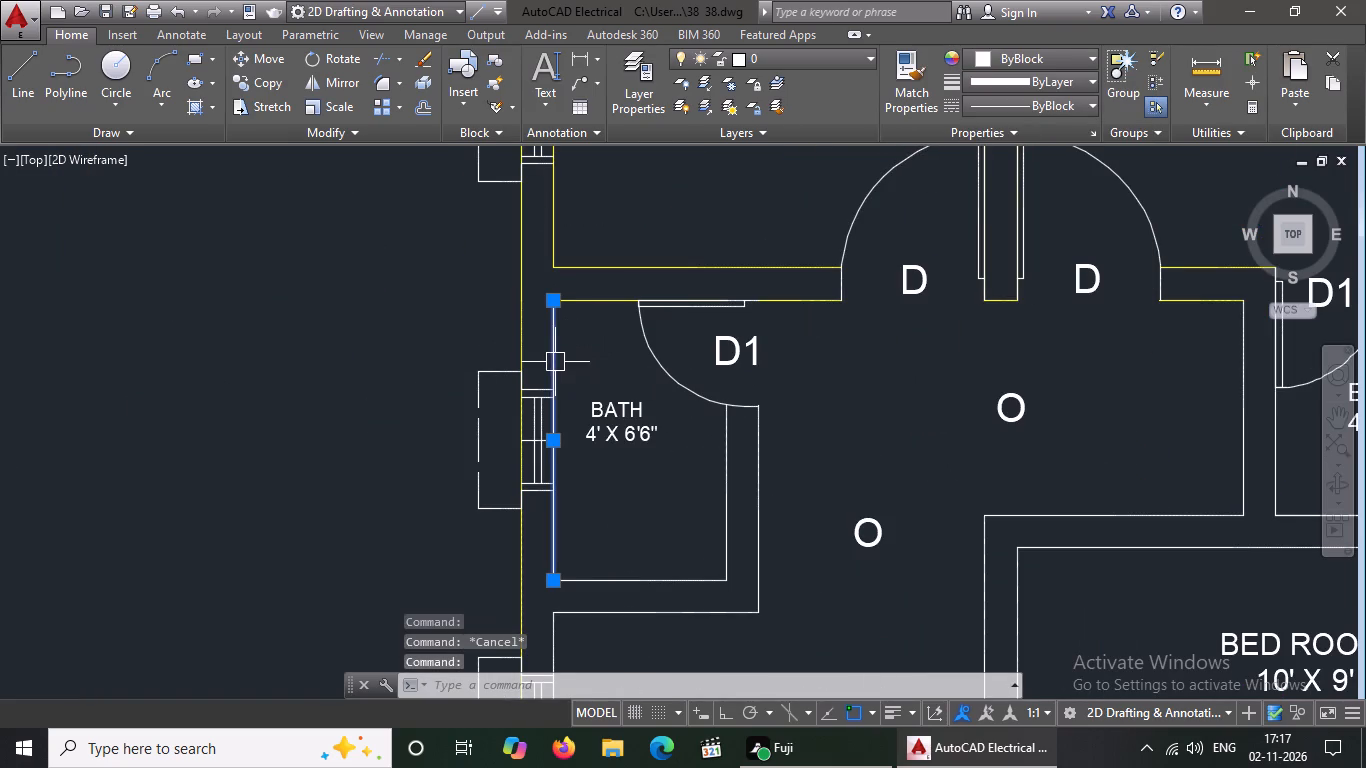
click(1013, 56)
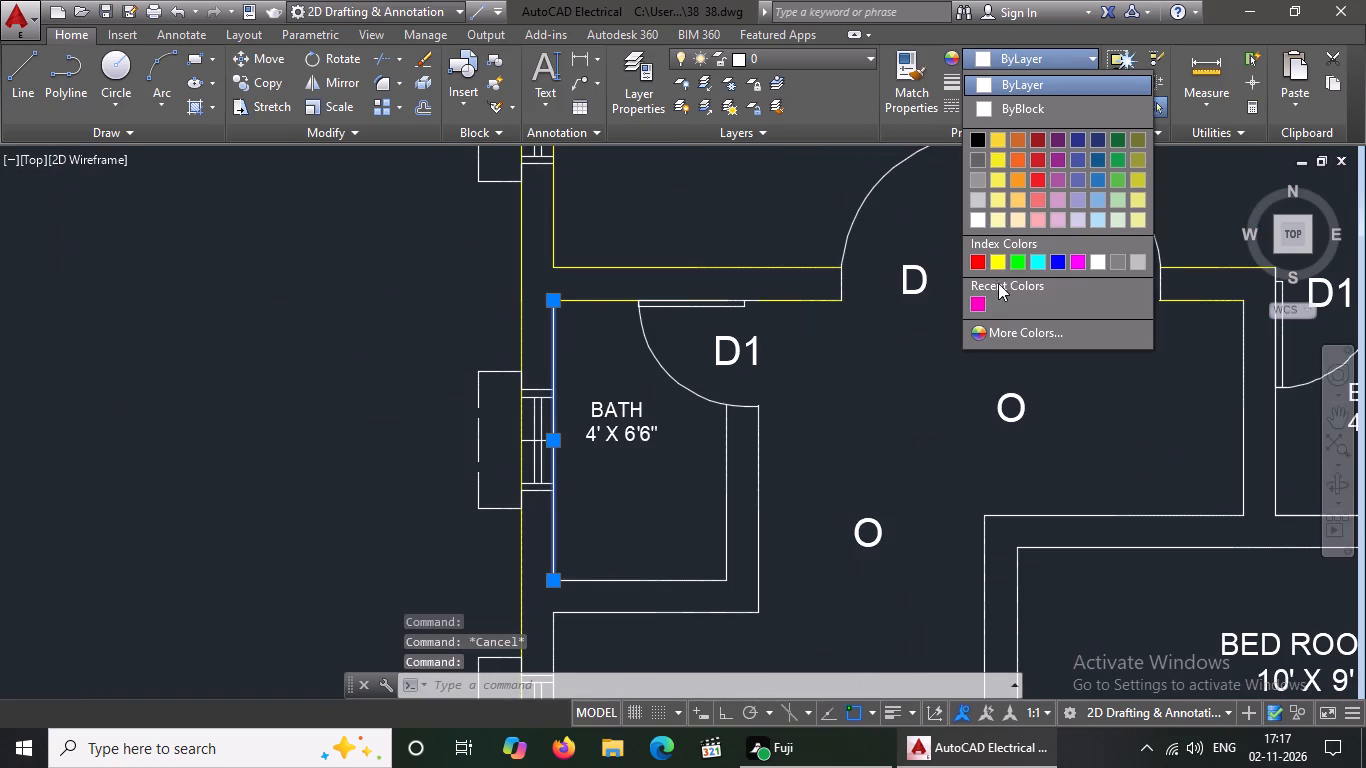
click(996, 262)
key(Escape)
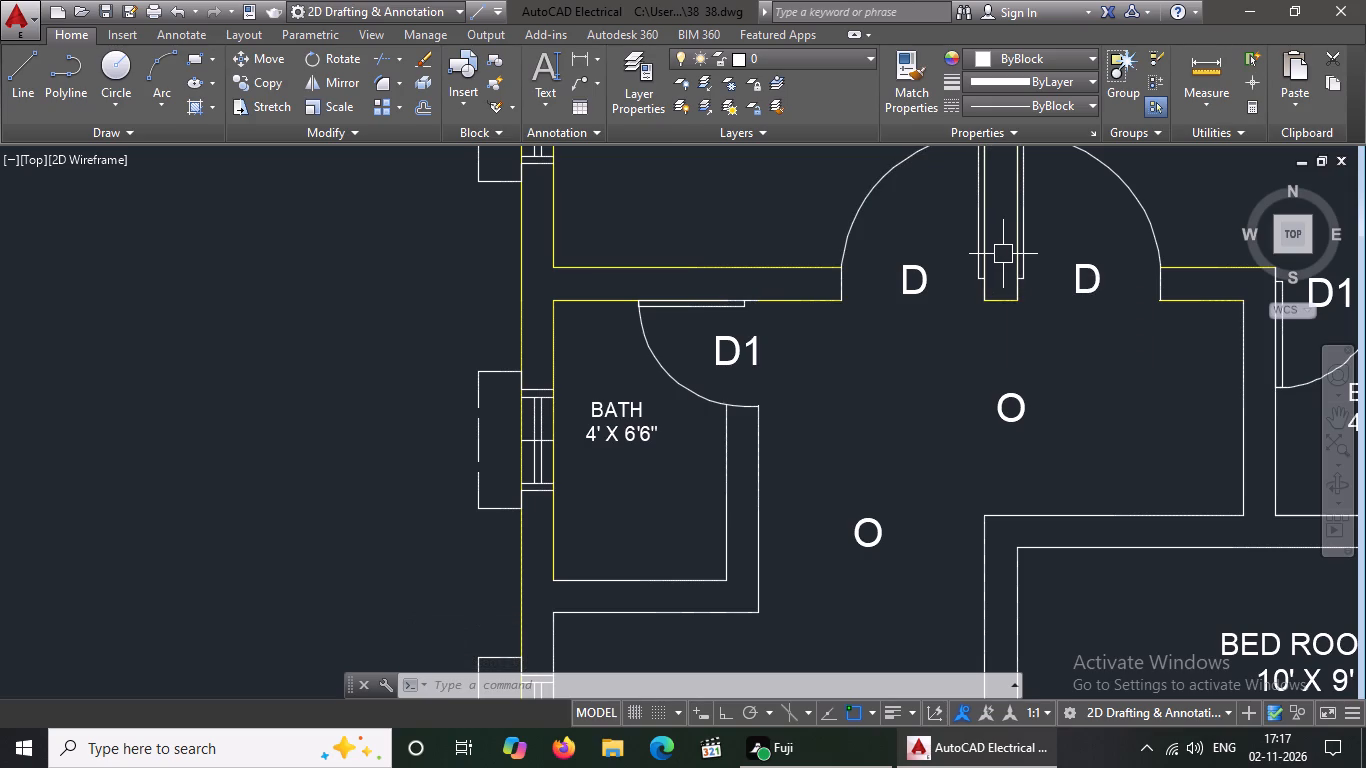
Change the inner face lines of the 4' X 6'6" bath's bottom wall and its door-side partition to yellow.
click(646, 582)
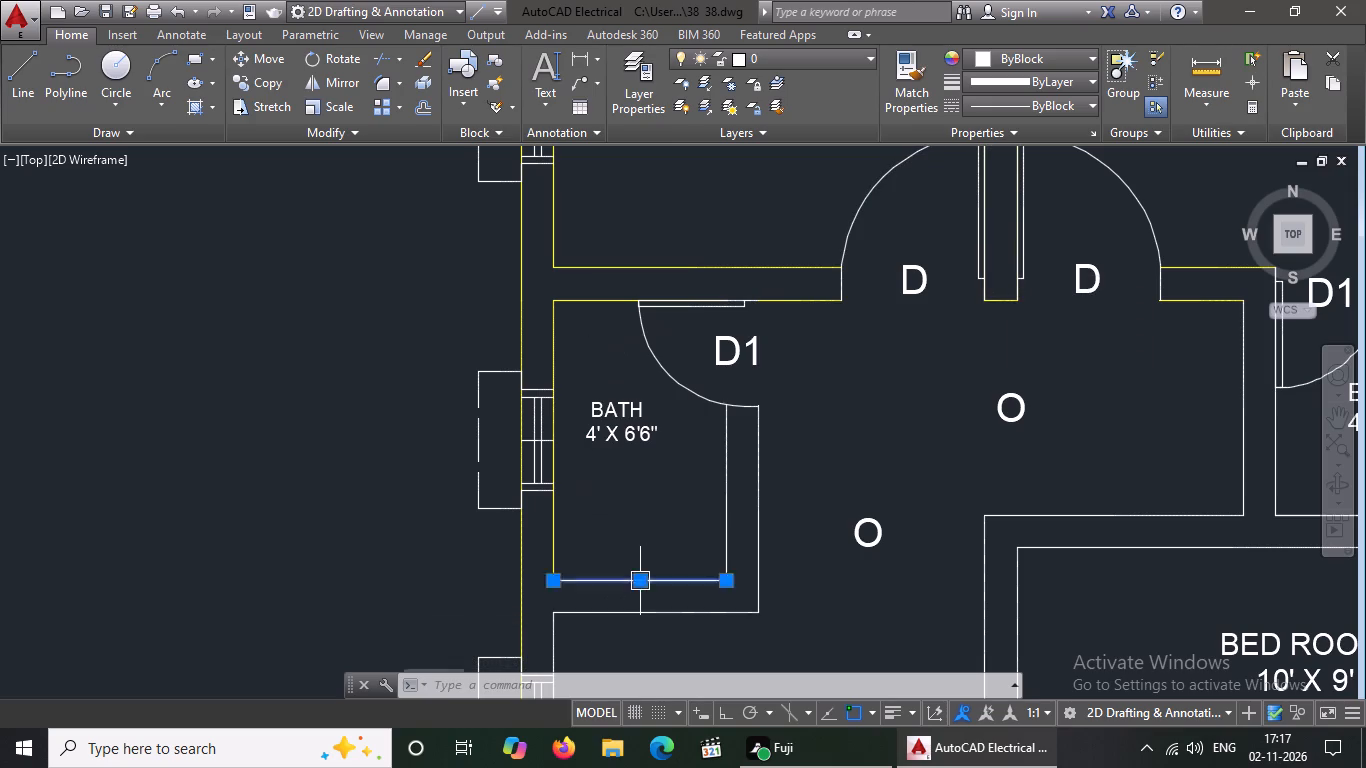
click(1028, 55)
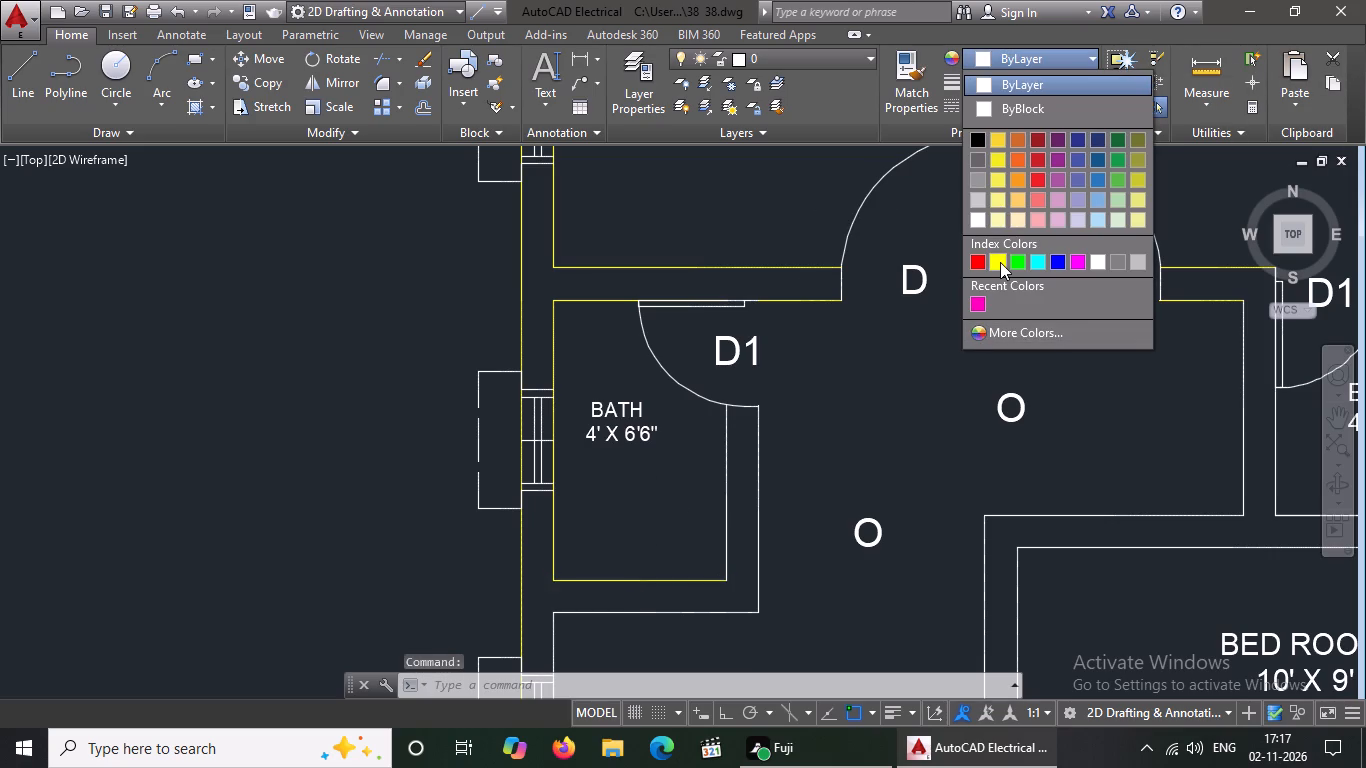
click(1000, 262)
key(Escape)
click(724, 478)
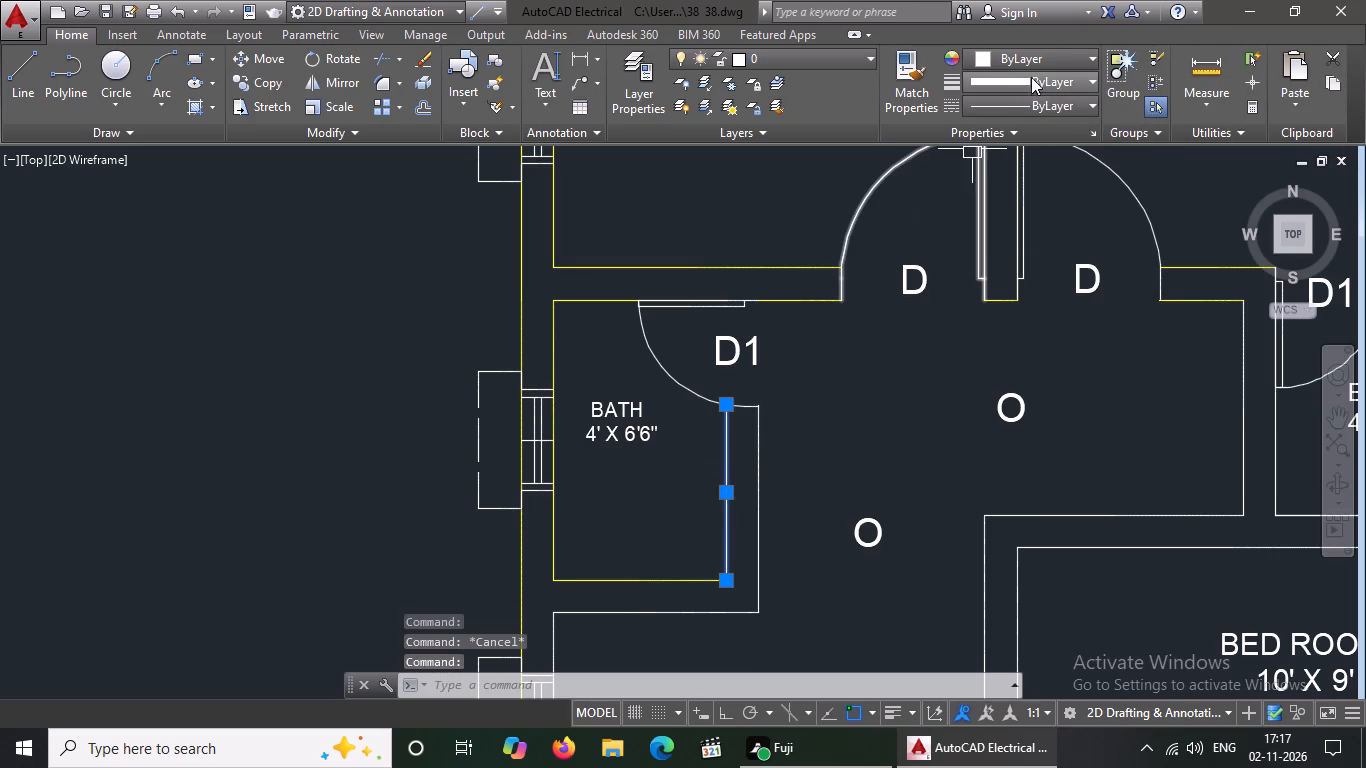
click(1036, 61)
click(998, 253)
key(Escape)
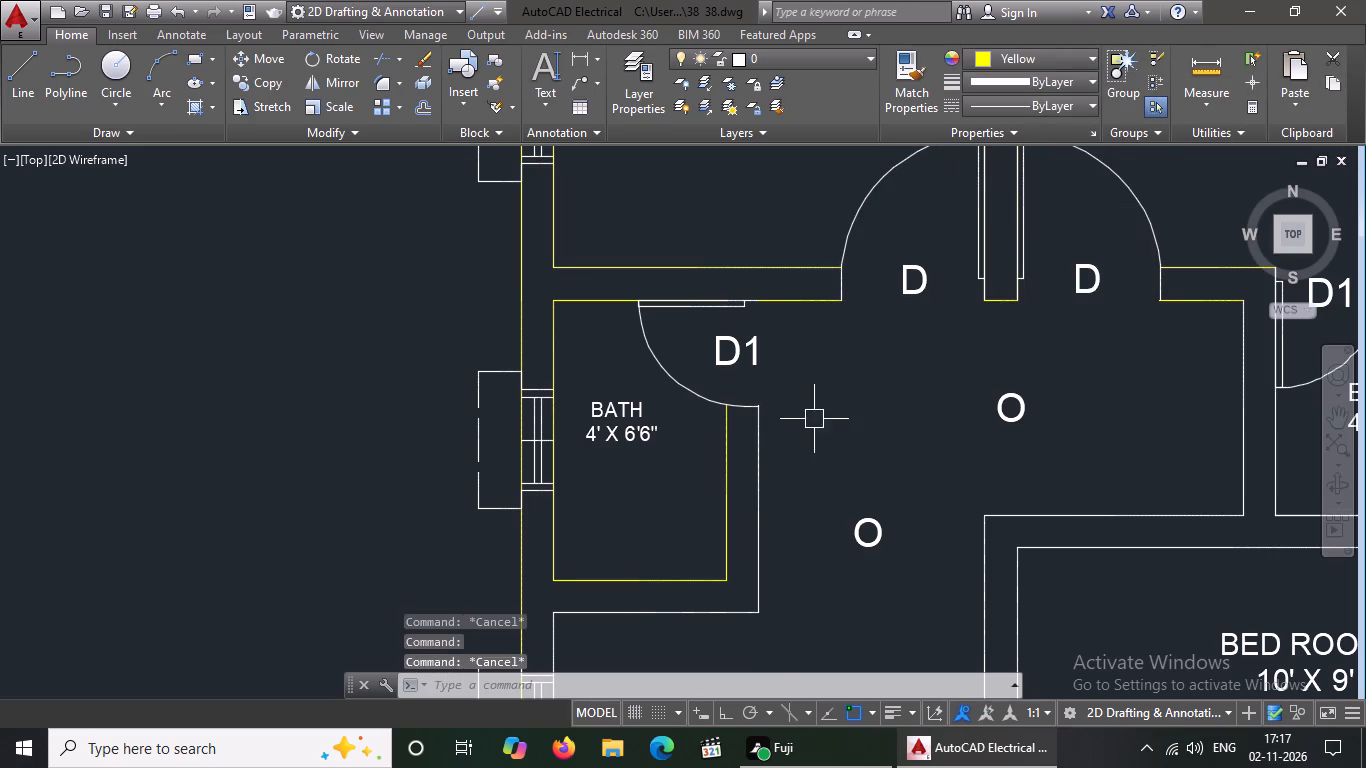
Change the outer face lines of the 4' X 6'6" bath's door-side partition and bottom wall to yellow.
click(769, 472)
click(756, 493)
click(1030, 52)
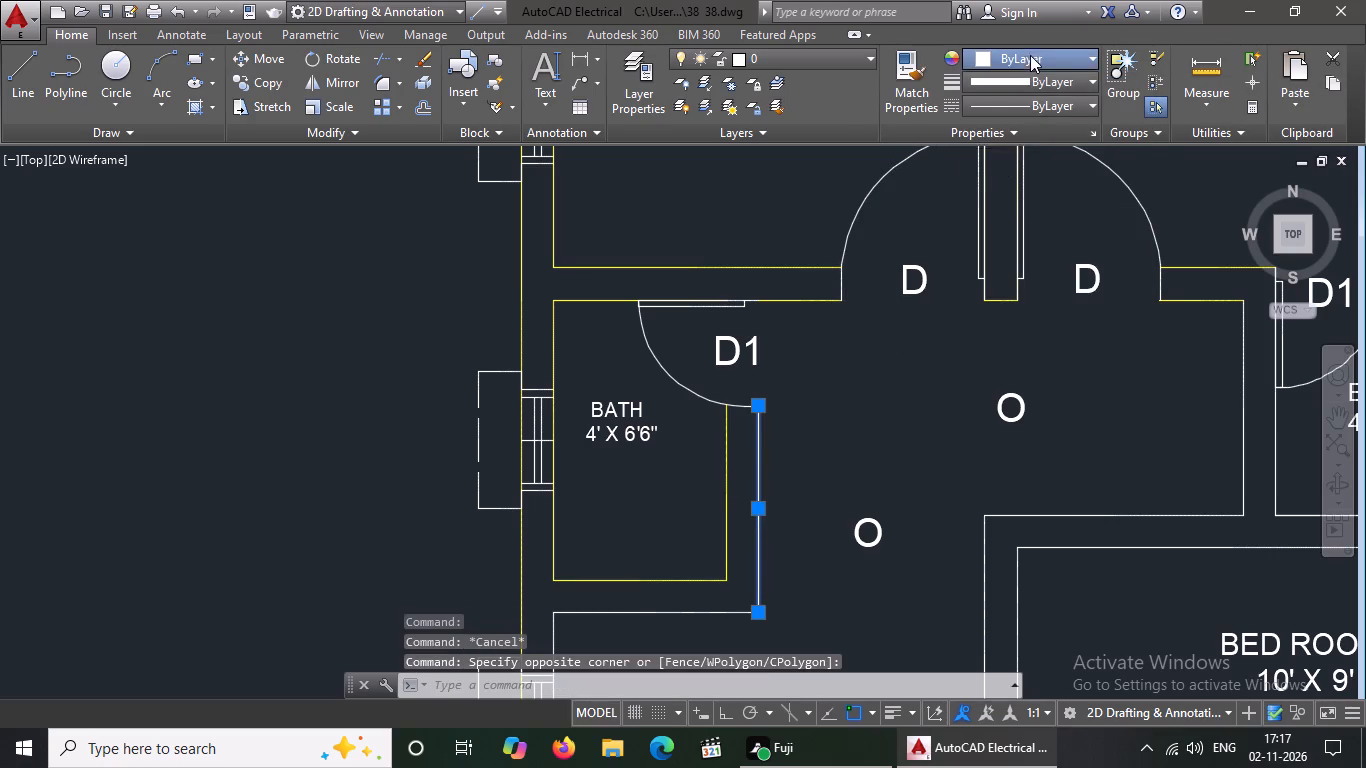
click(998, 262)
key(Escape)
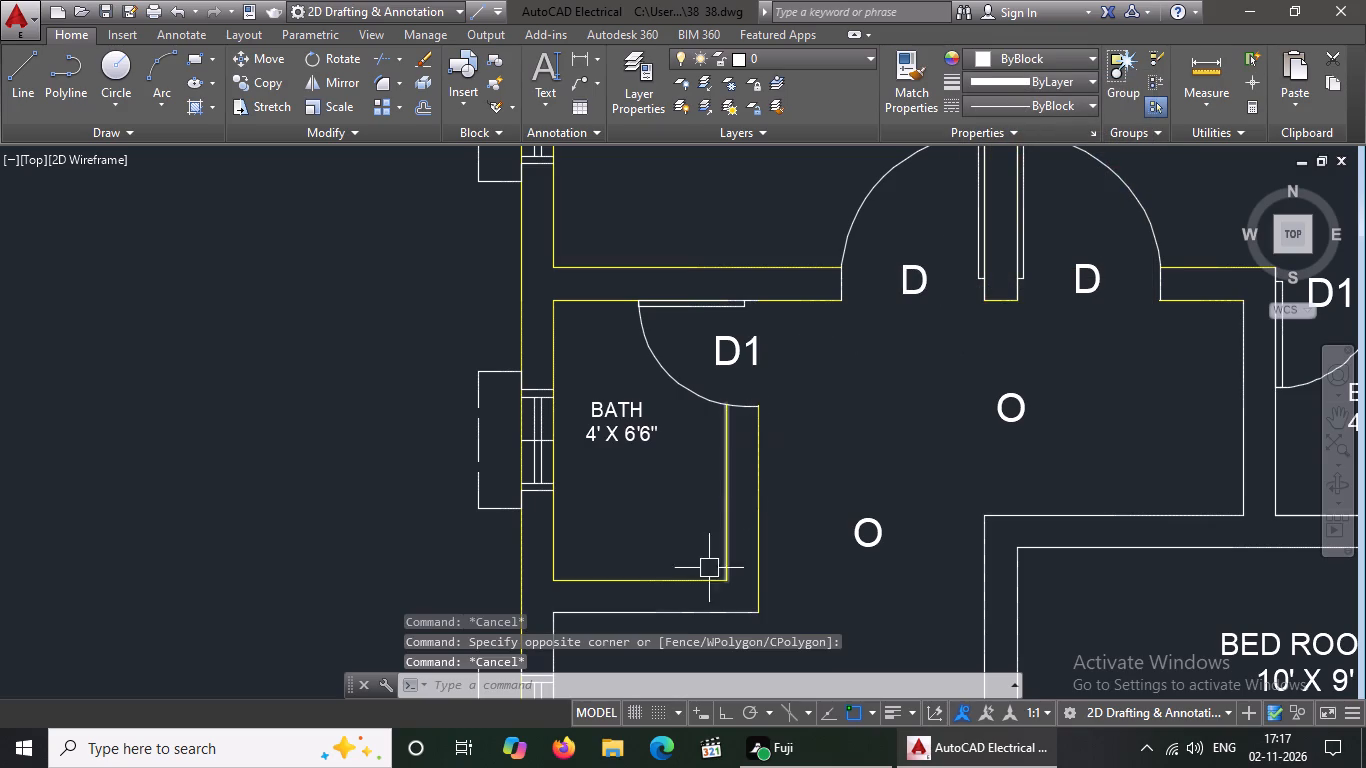
click(683, 611)
click(1011, 49)
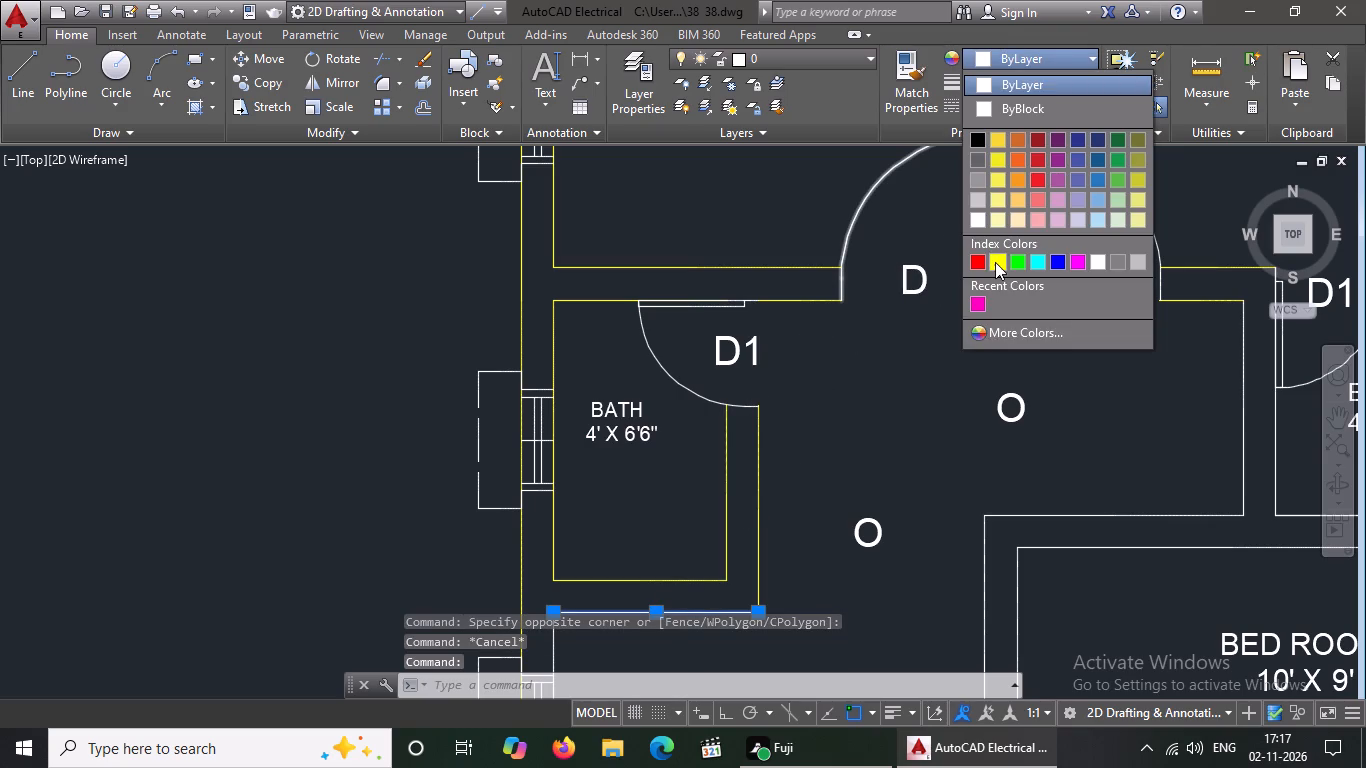
click(995, 261)
key(Escape)
Change both lines of the partition between the open passage and the 4' X 5' bath to yellow.
scroll(801, 331, down, 3)
scroll(911, 365, up, 2)
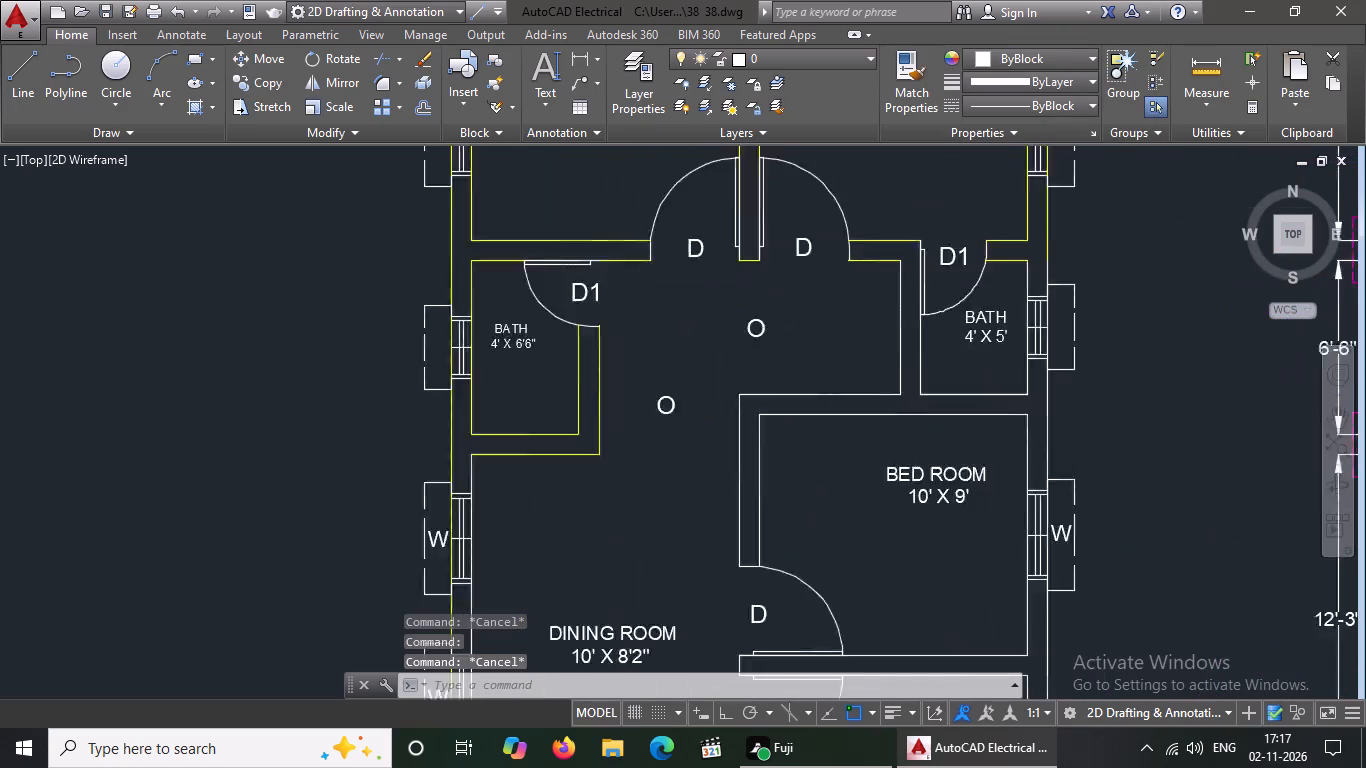
scroll(911, 365, up, 1)
click(894, 344)
click(1033, 59)
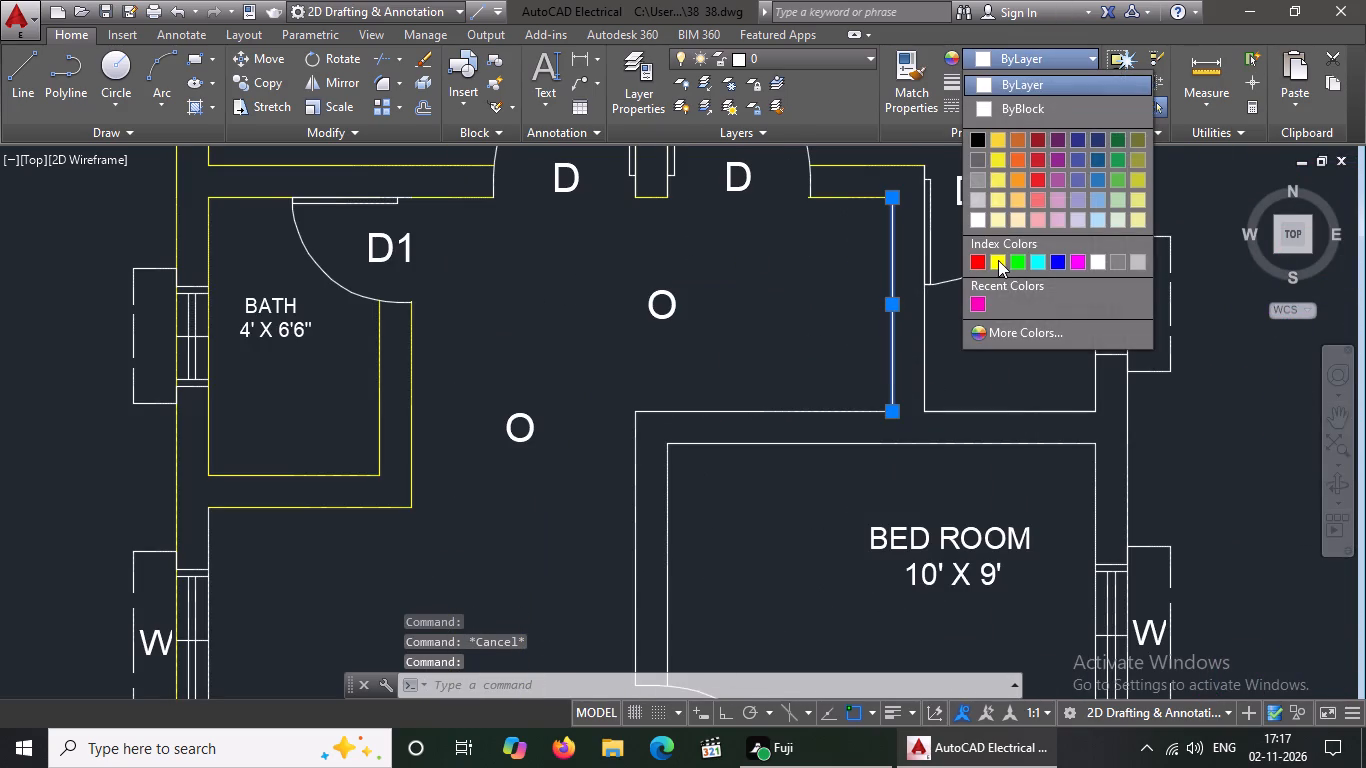
click(998, 260)
key(Escape)
drag(934, 381, 916, 389)
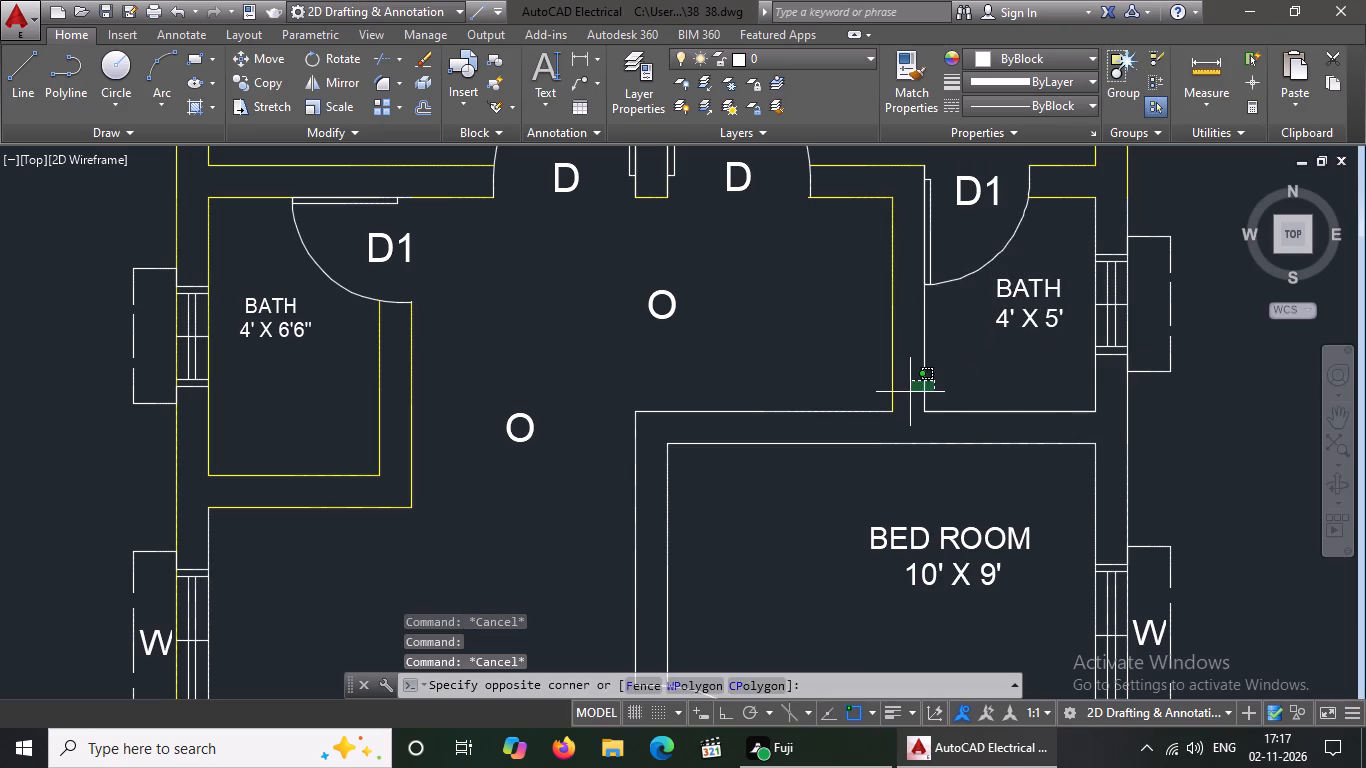
click(909, 392)
click(1048, 46)
click(1045, 54)
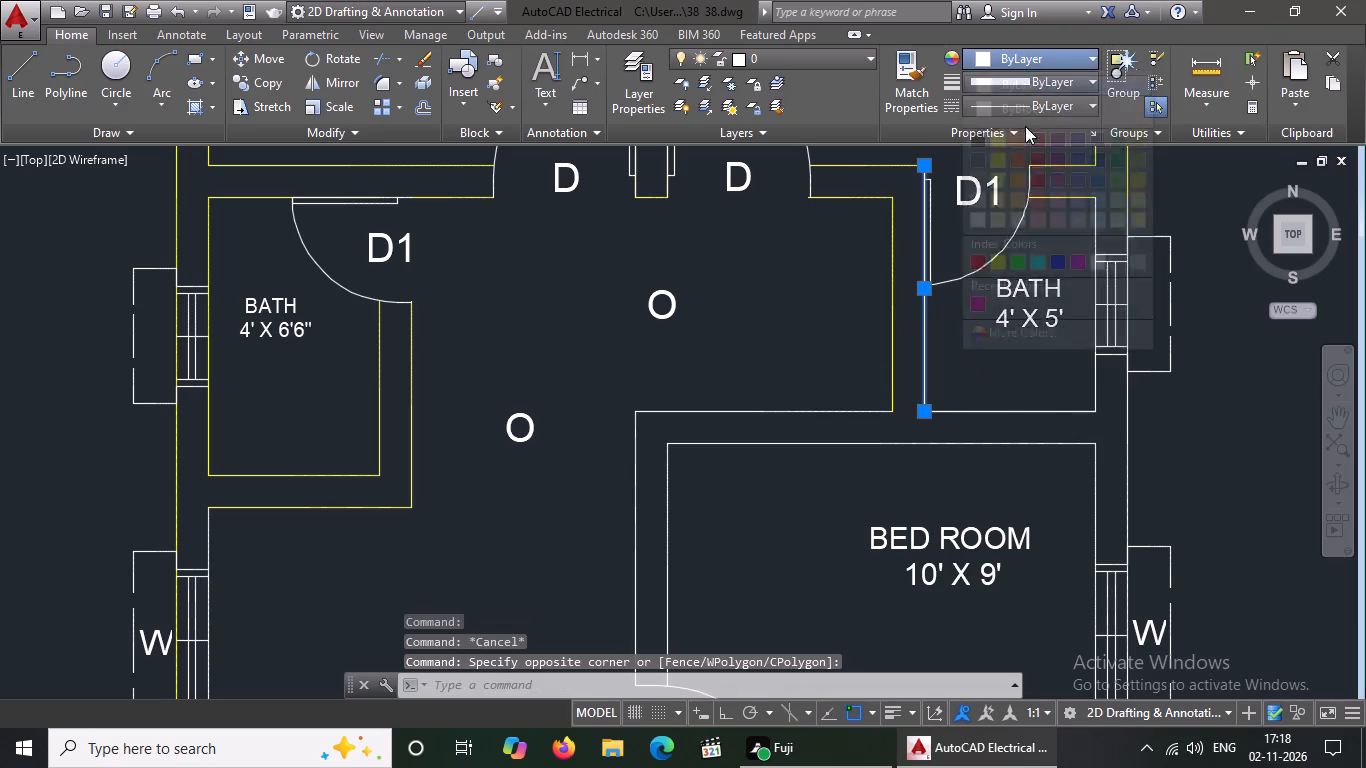
click(995, 262)
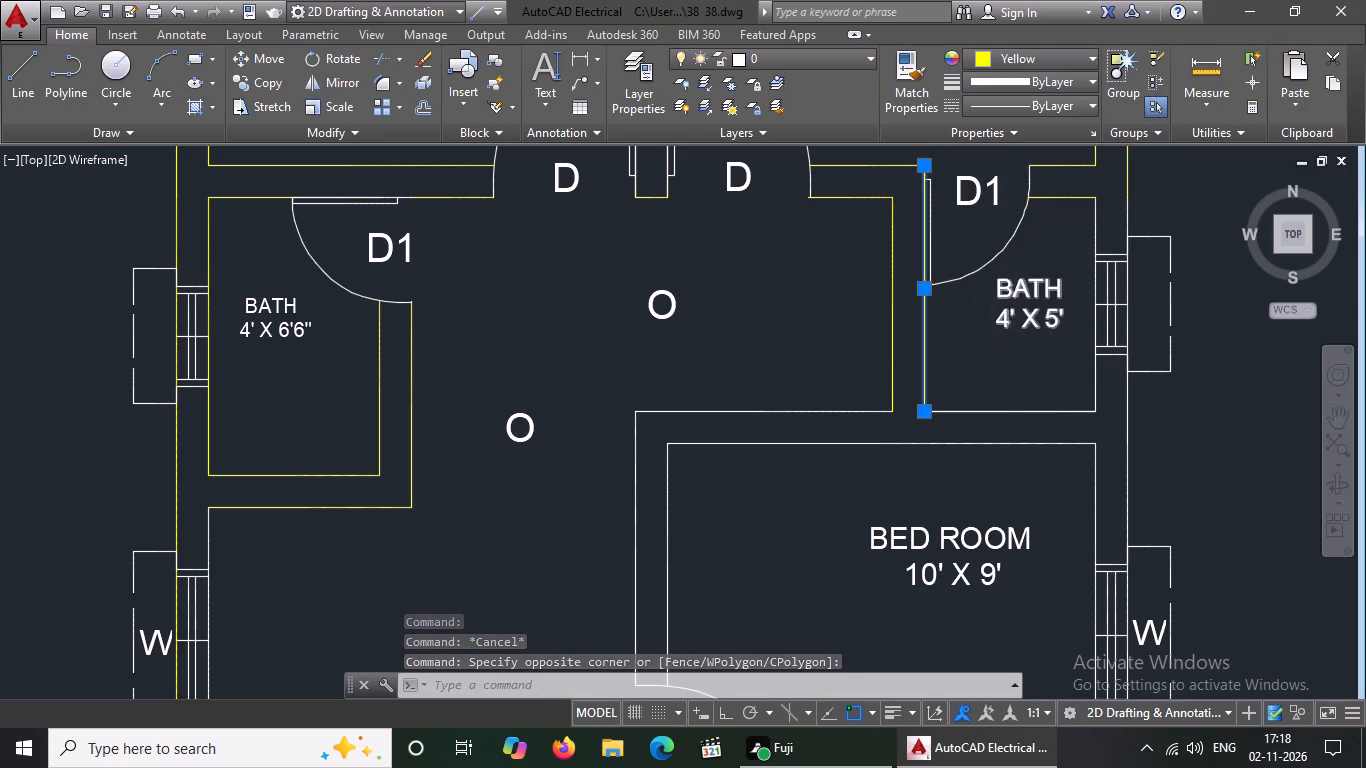
key(Escape)
Change the inner and outer exterior wall lines beside the 4' X 5' bath to yellow.
click(1090, 220)
click(1048, 62)
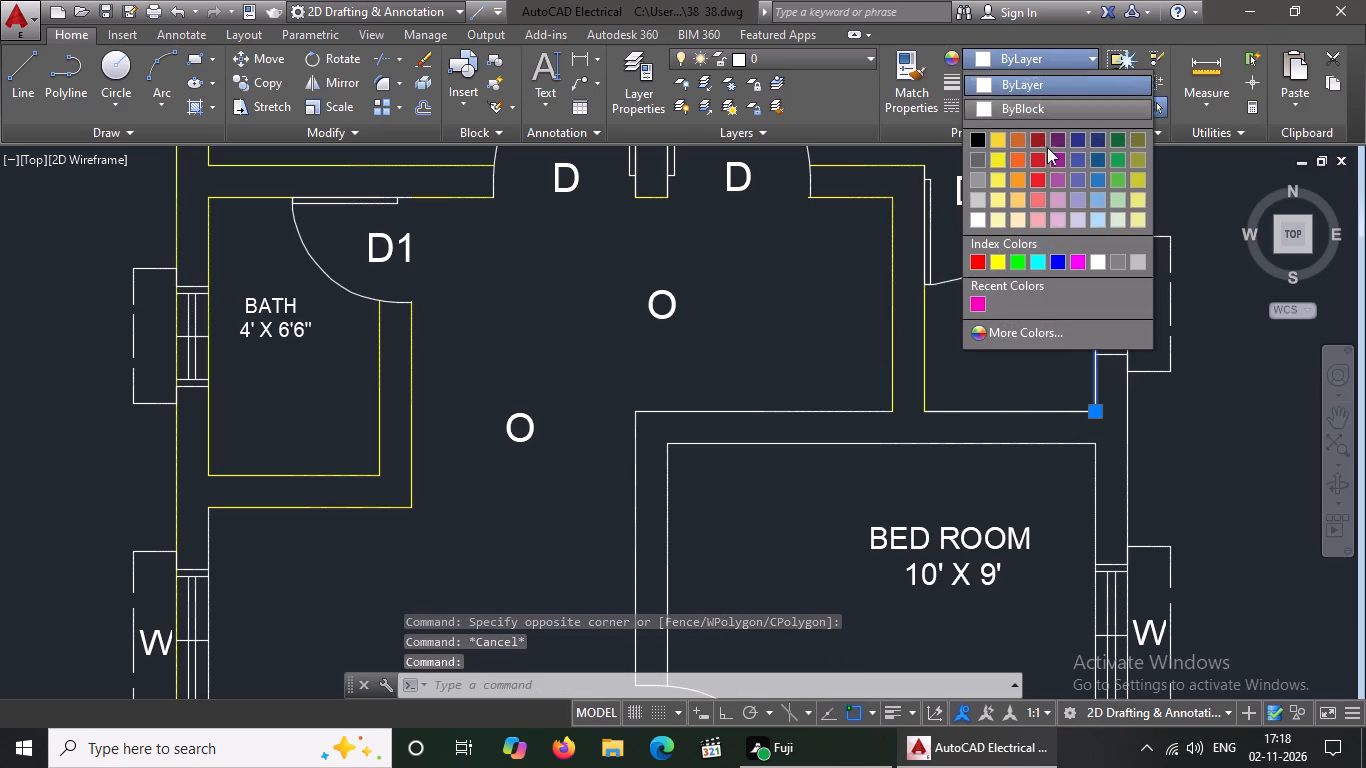
click(998, 265)
key(Escape)
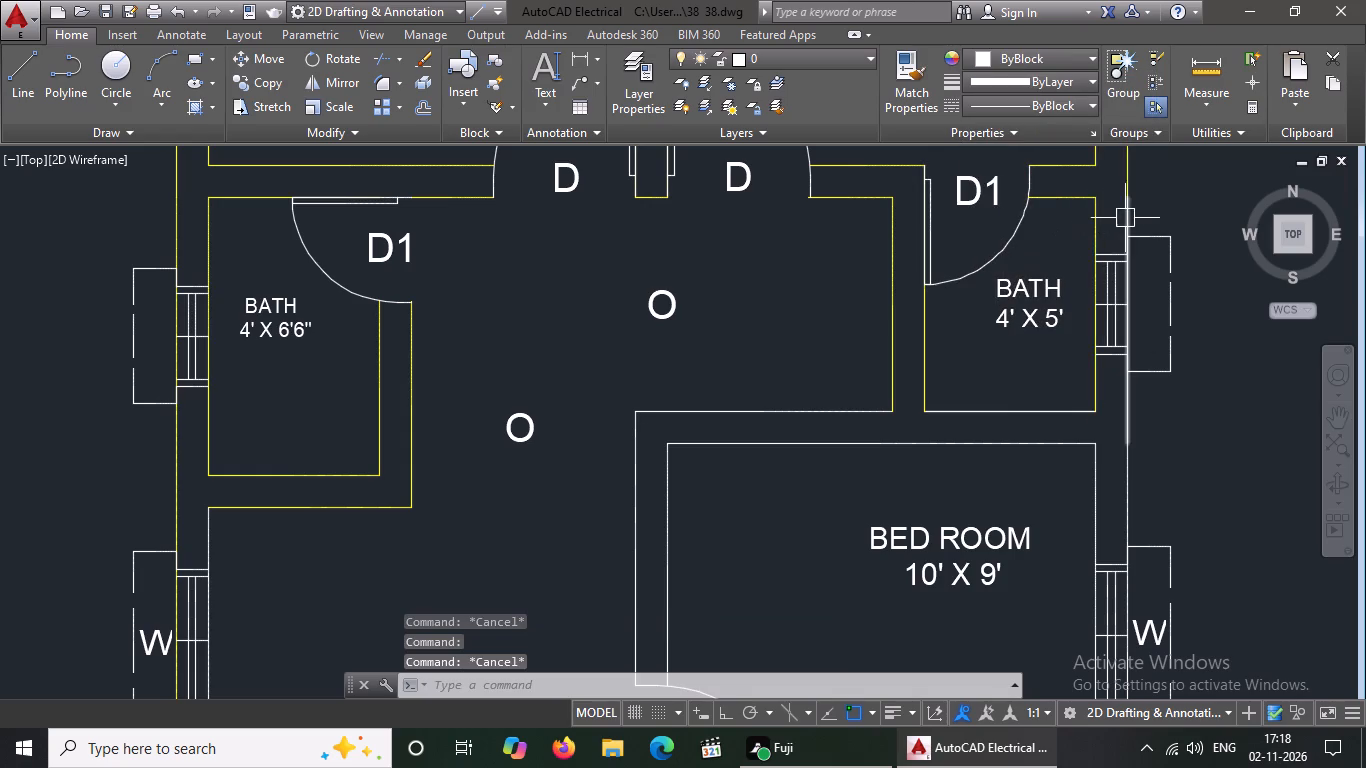
click(1127, 217)
click(1033, 53)
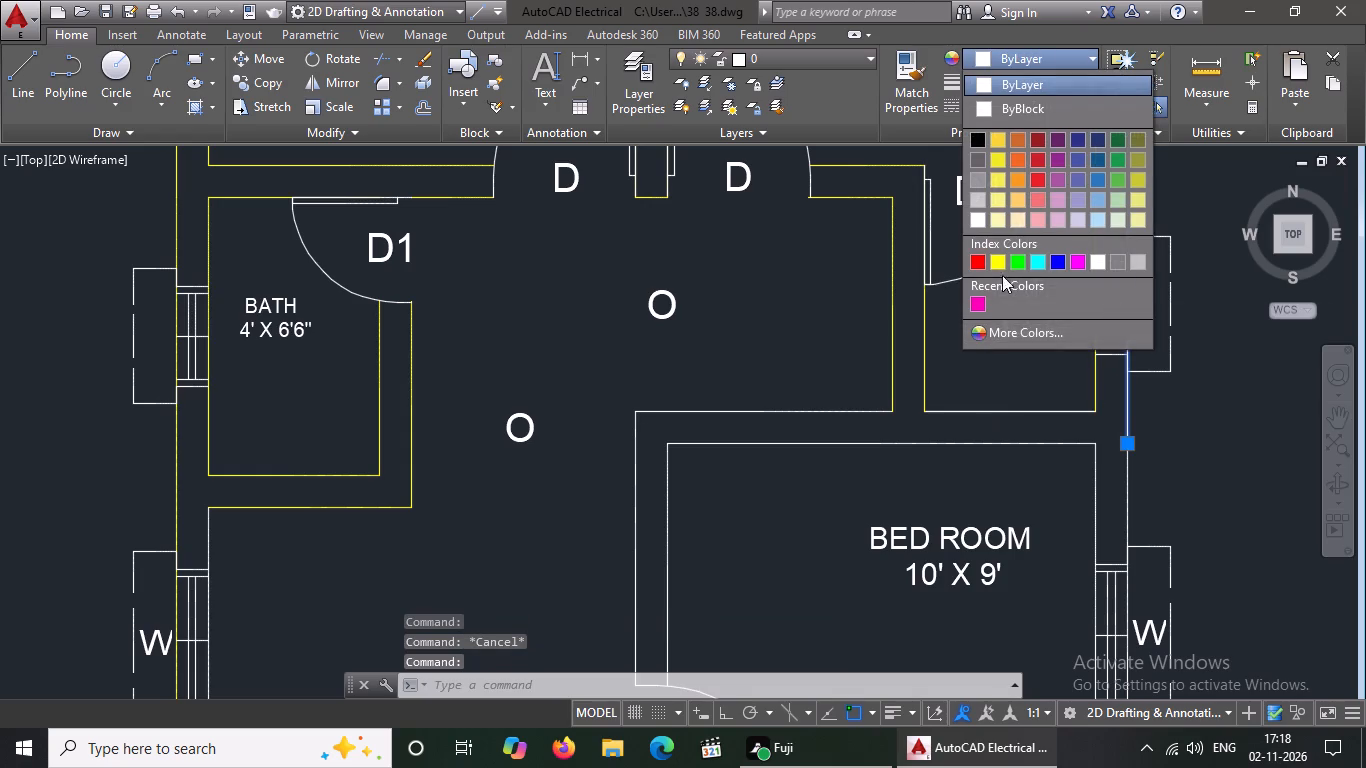
click(994, 262)
key(Escape)
Change the three lines of the wall separating the lower 10' X 9' bedroom from the 4' X 5' bath and passage to yellow.
click(1012, 414)
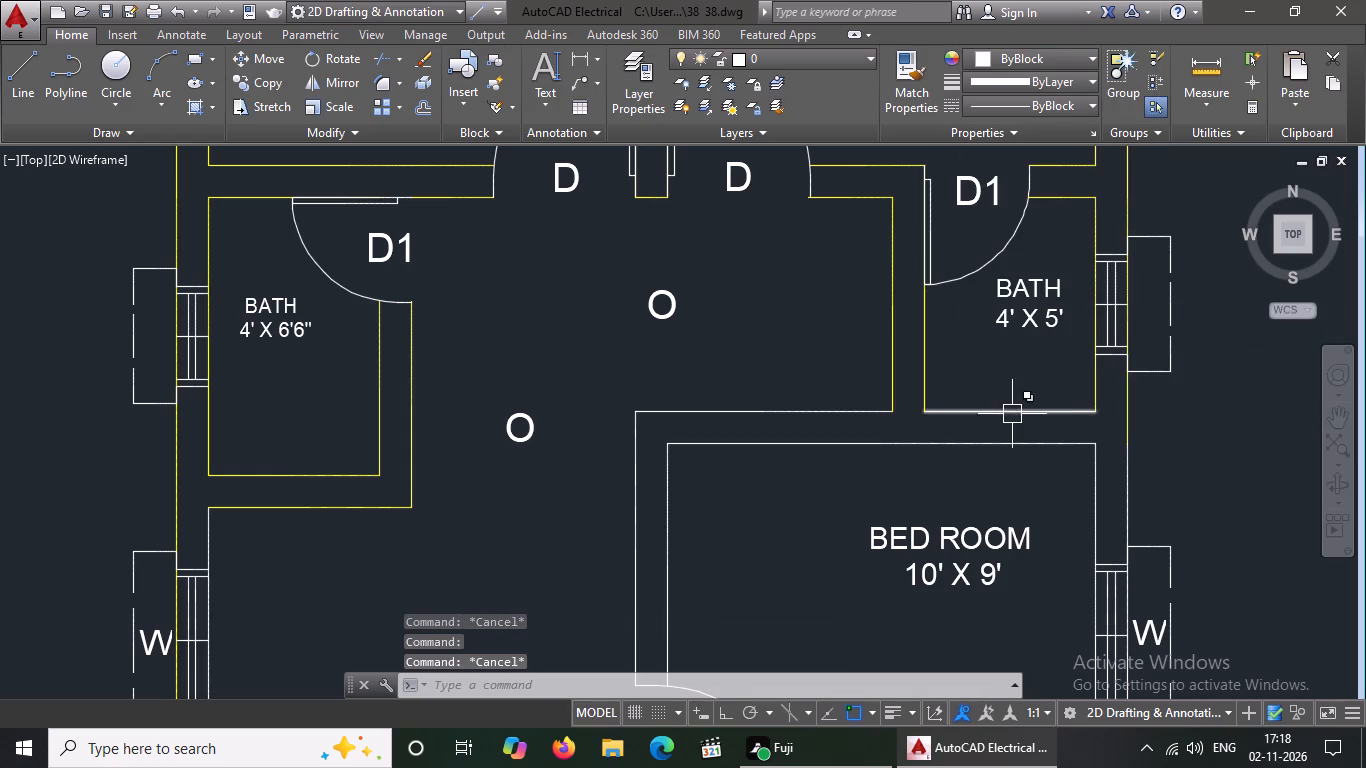
click(1028, 58)
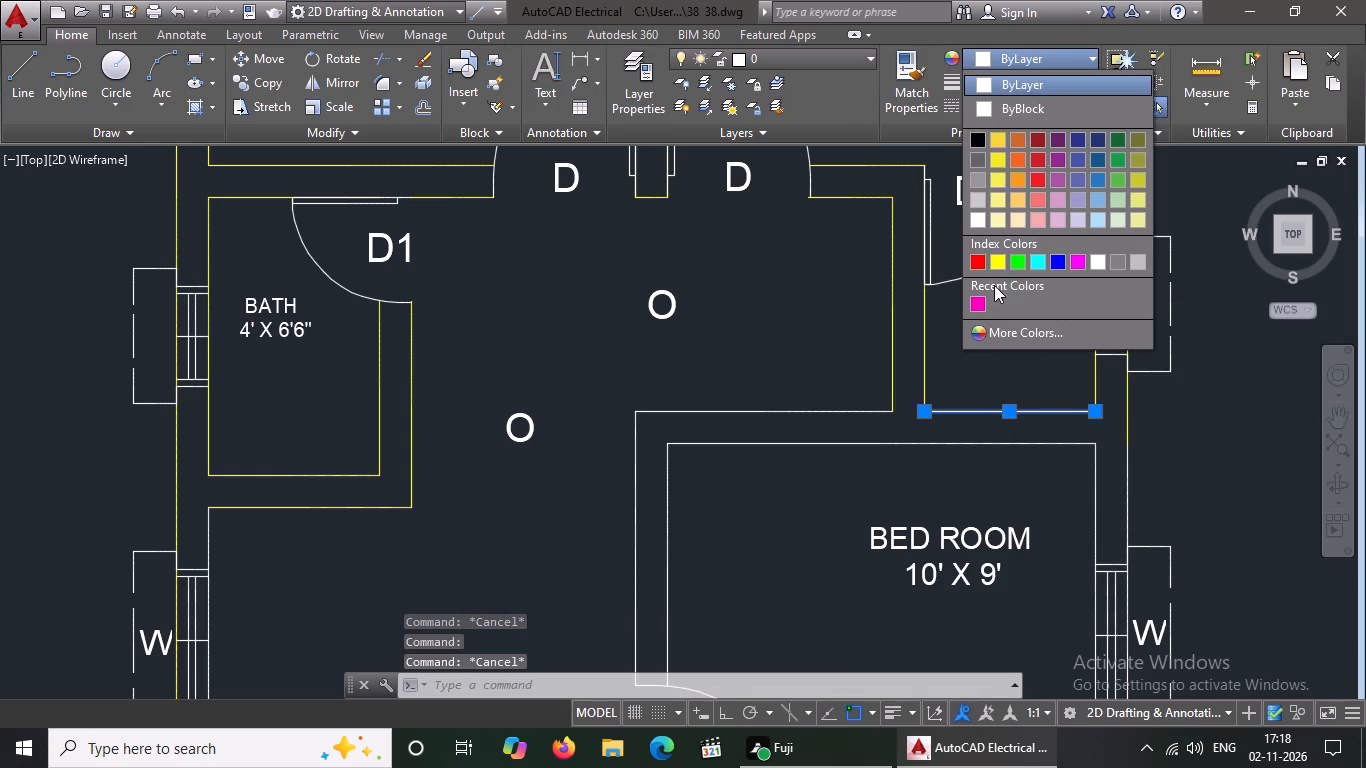
click(997, 262)
key(Escape)
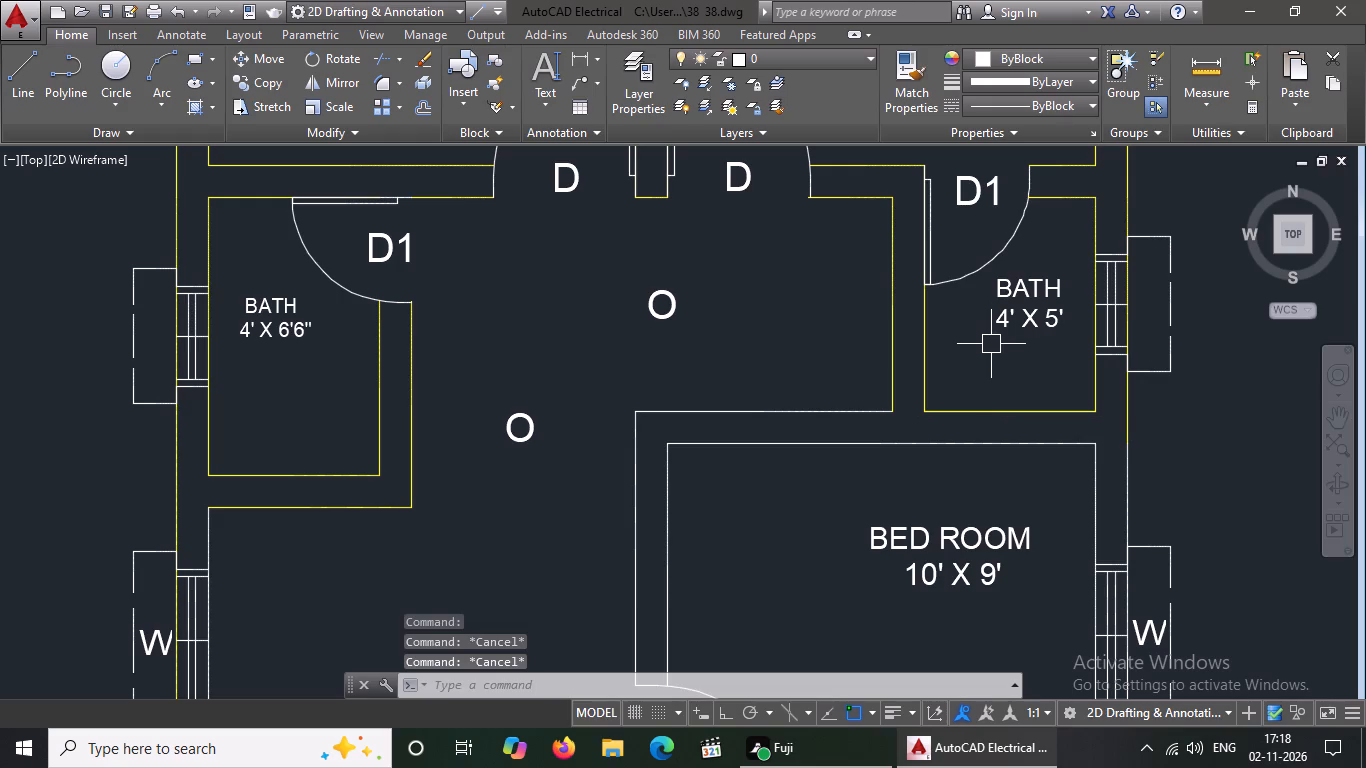
click(825, 405)
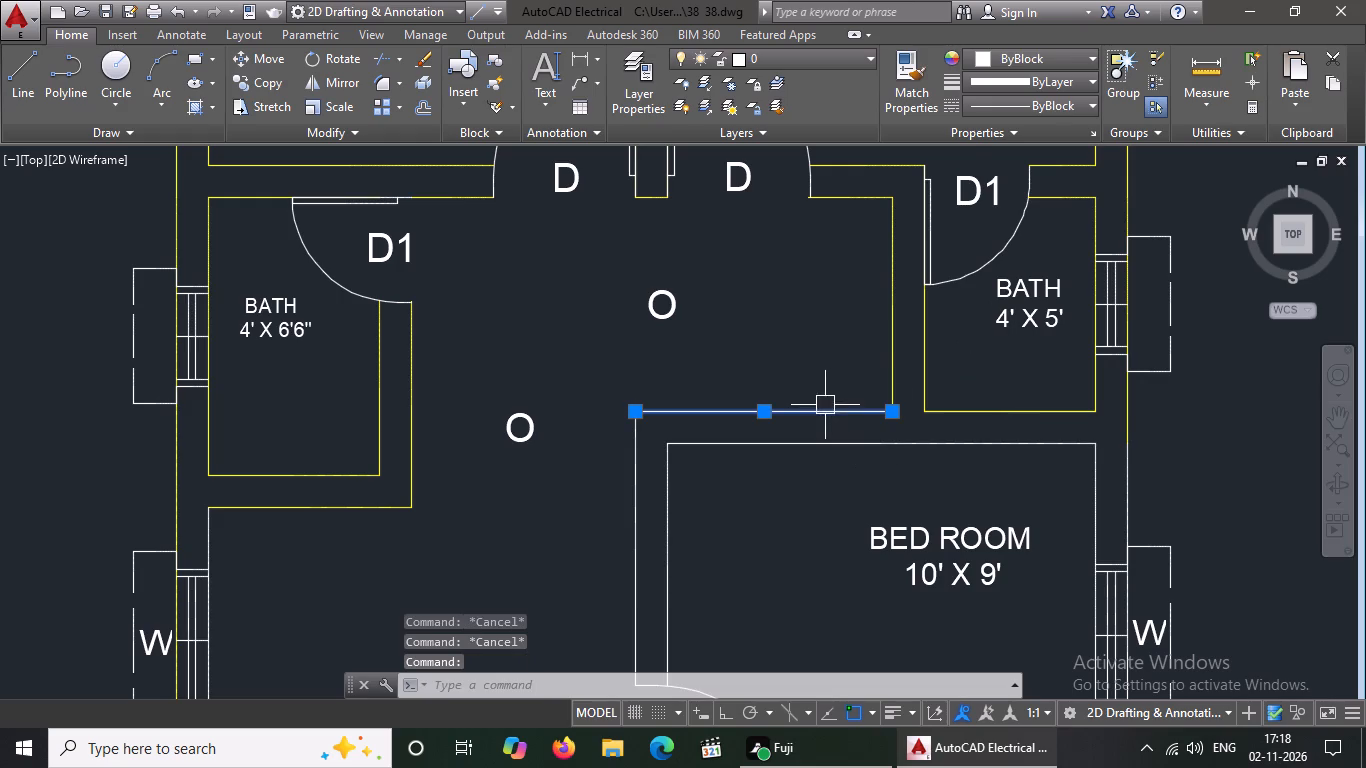
click(1025, 56)
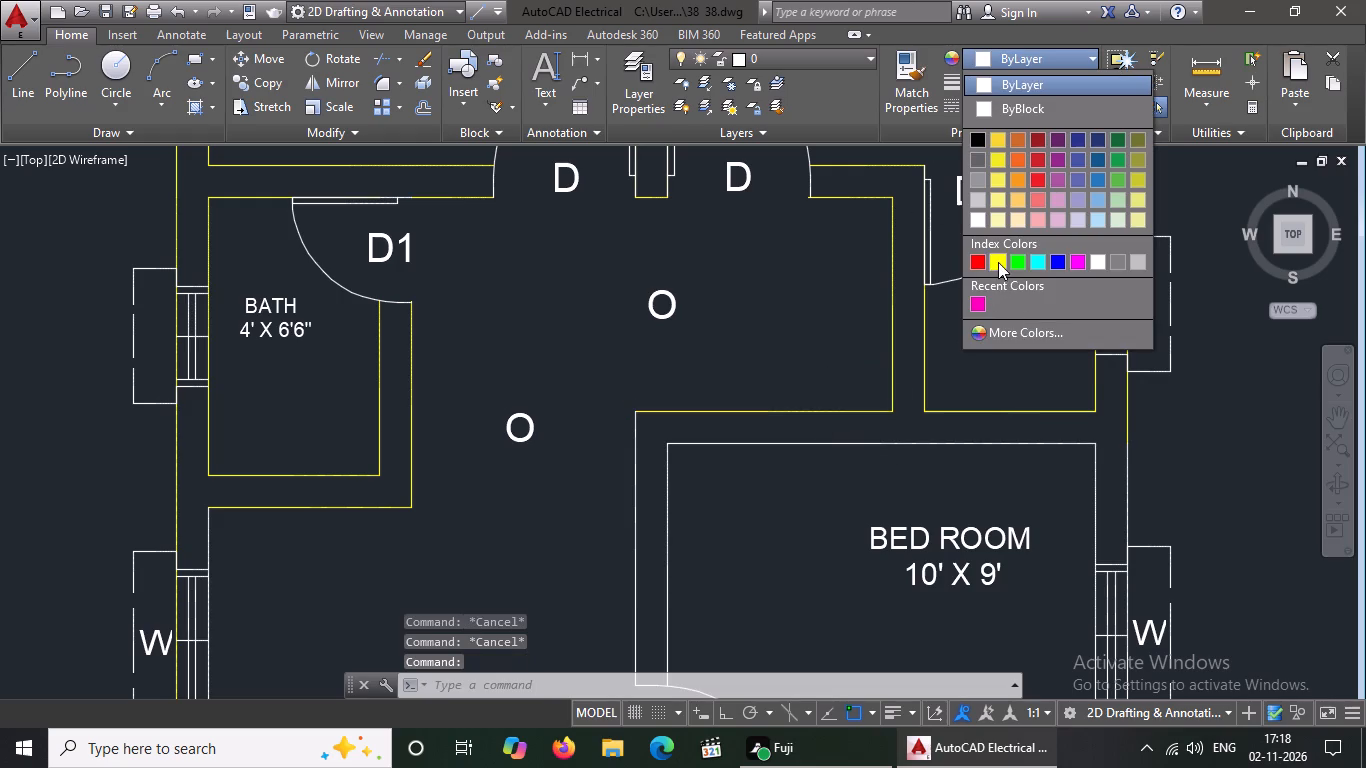
click(998, 262)
key(Escape)
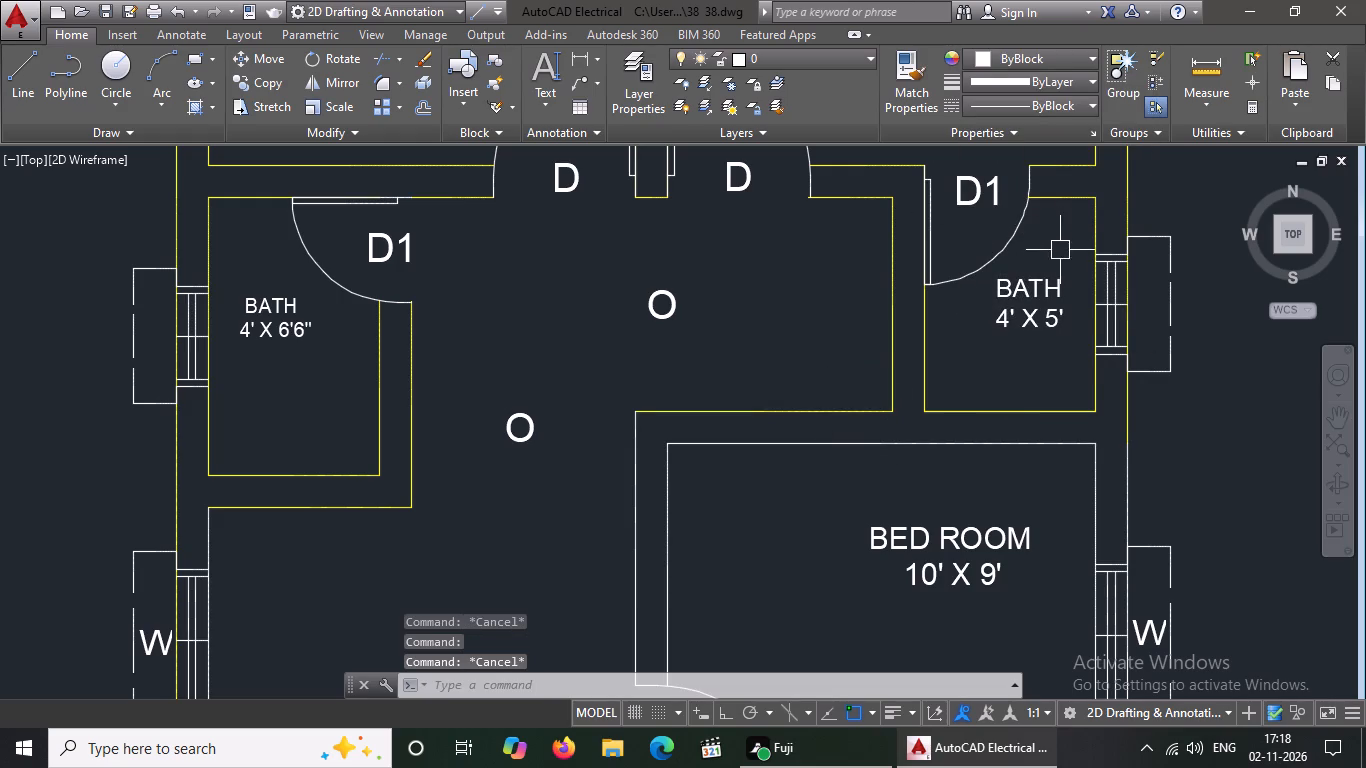
scroll(841, 281, down, 3)
scroll(846, 316, up, 2)
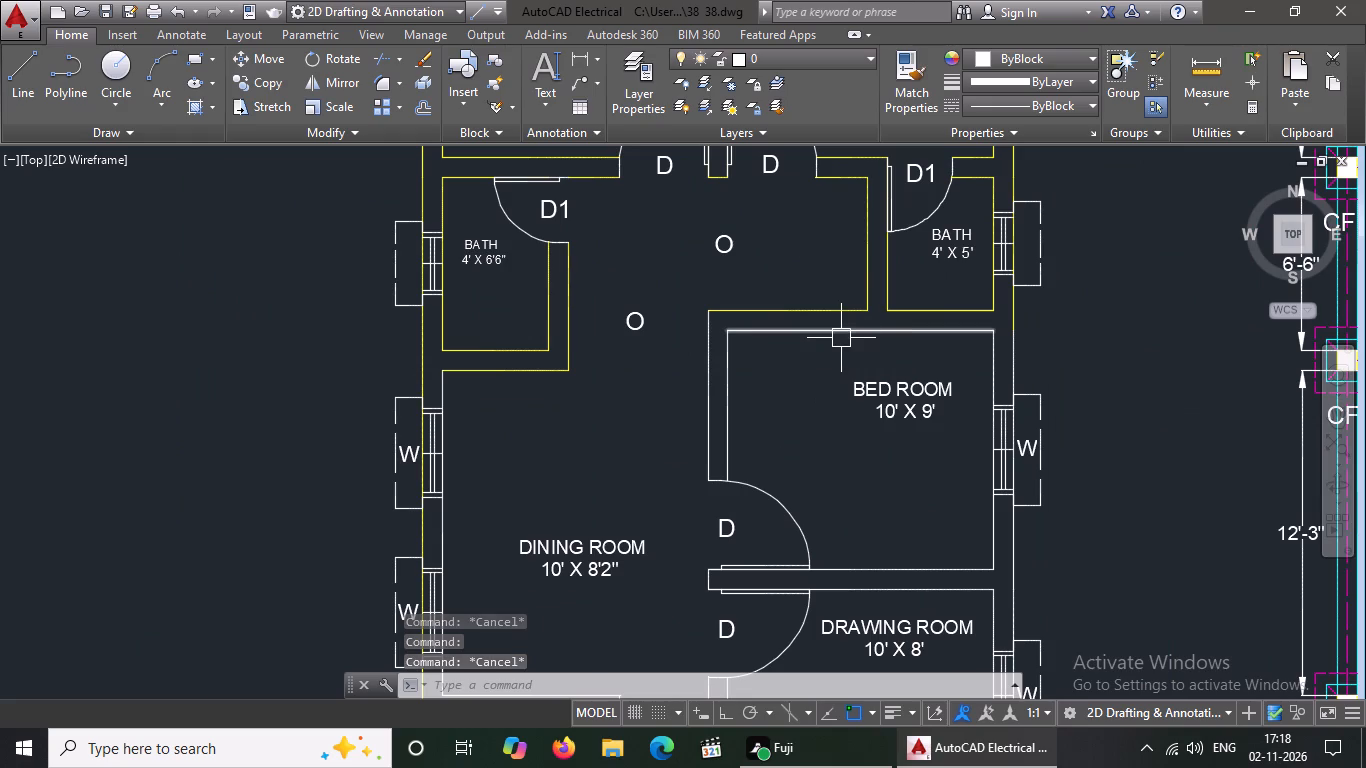
click(845, 326)
click(1025, 65)
click(999, 261)
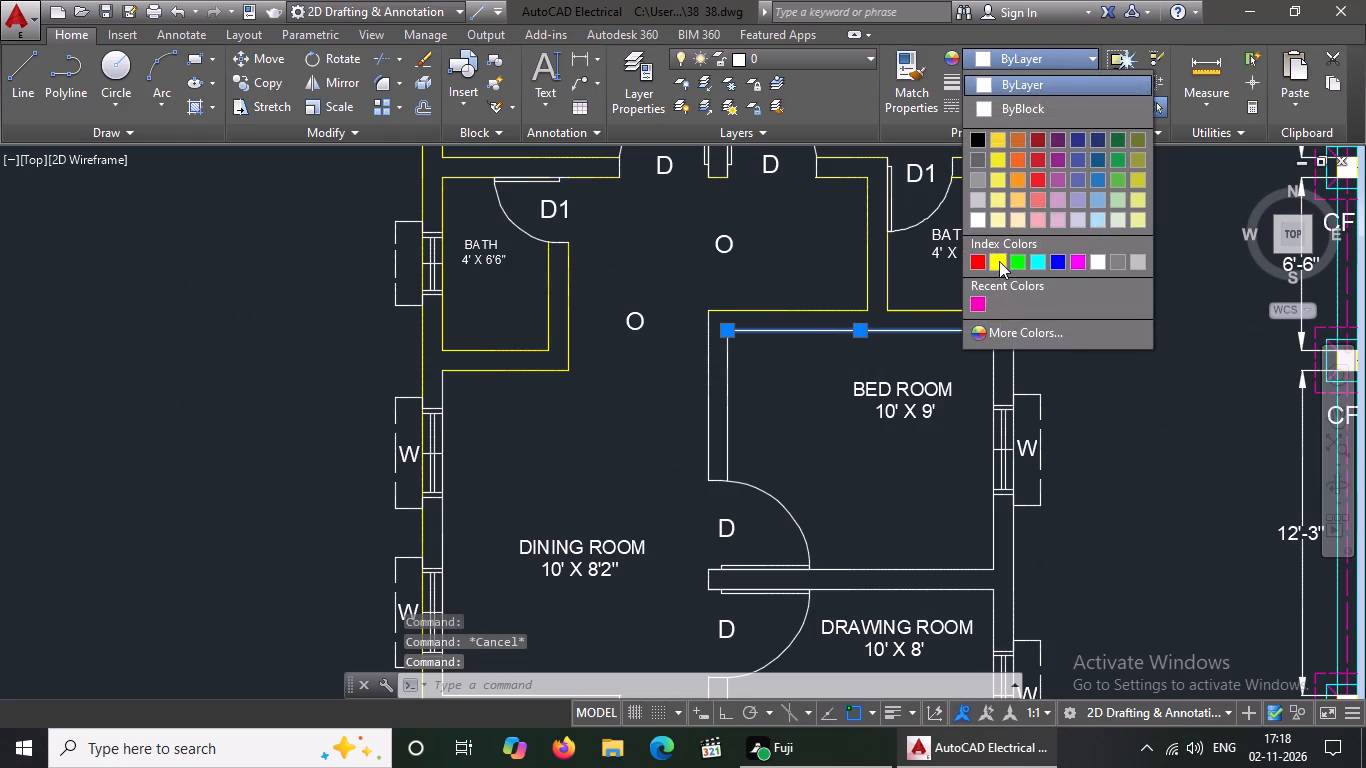
key(Escape)
Change both lines of the wall between the dining room side and the lower 10' X 9' bedroom, above its D door, to yellow.
click(709, 343)
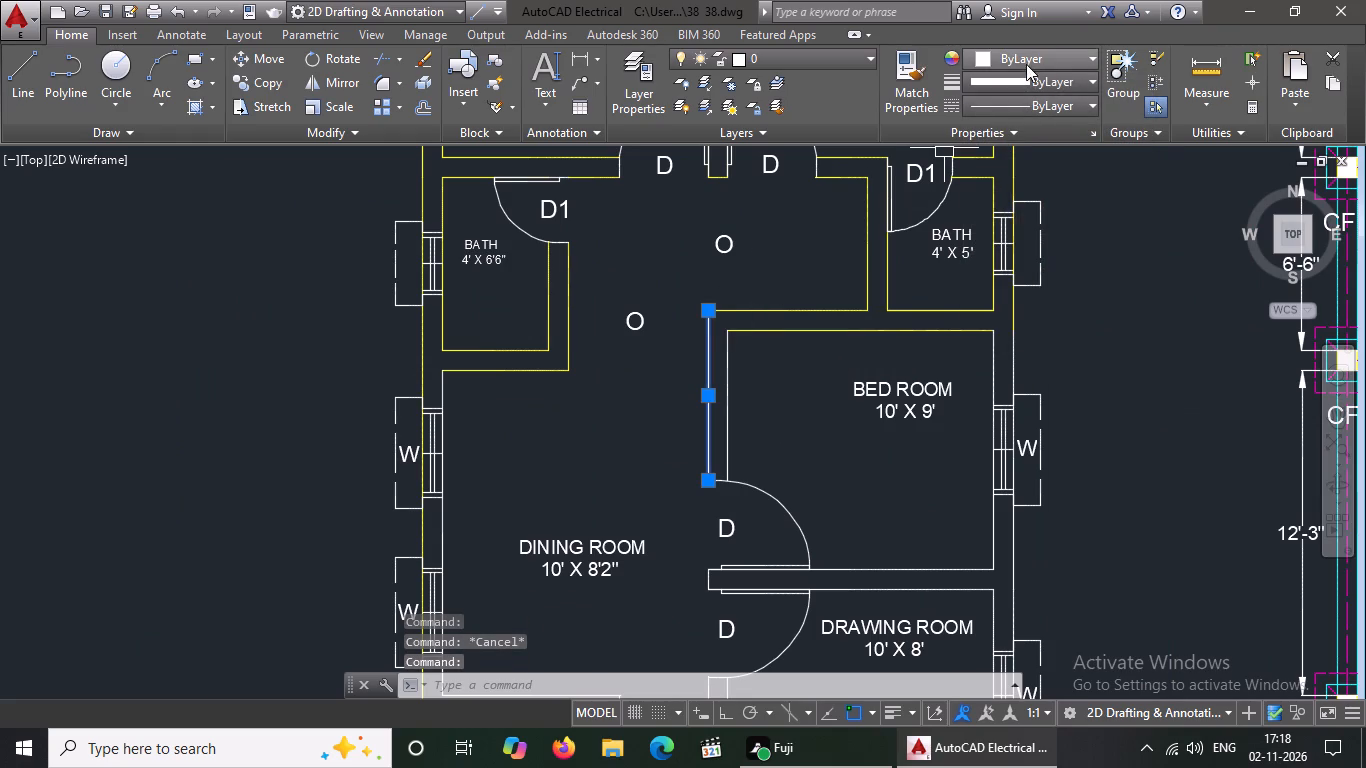
click(1026, 62)
click(996, 261)
key(Escape)
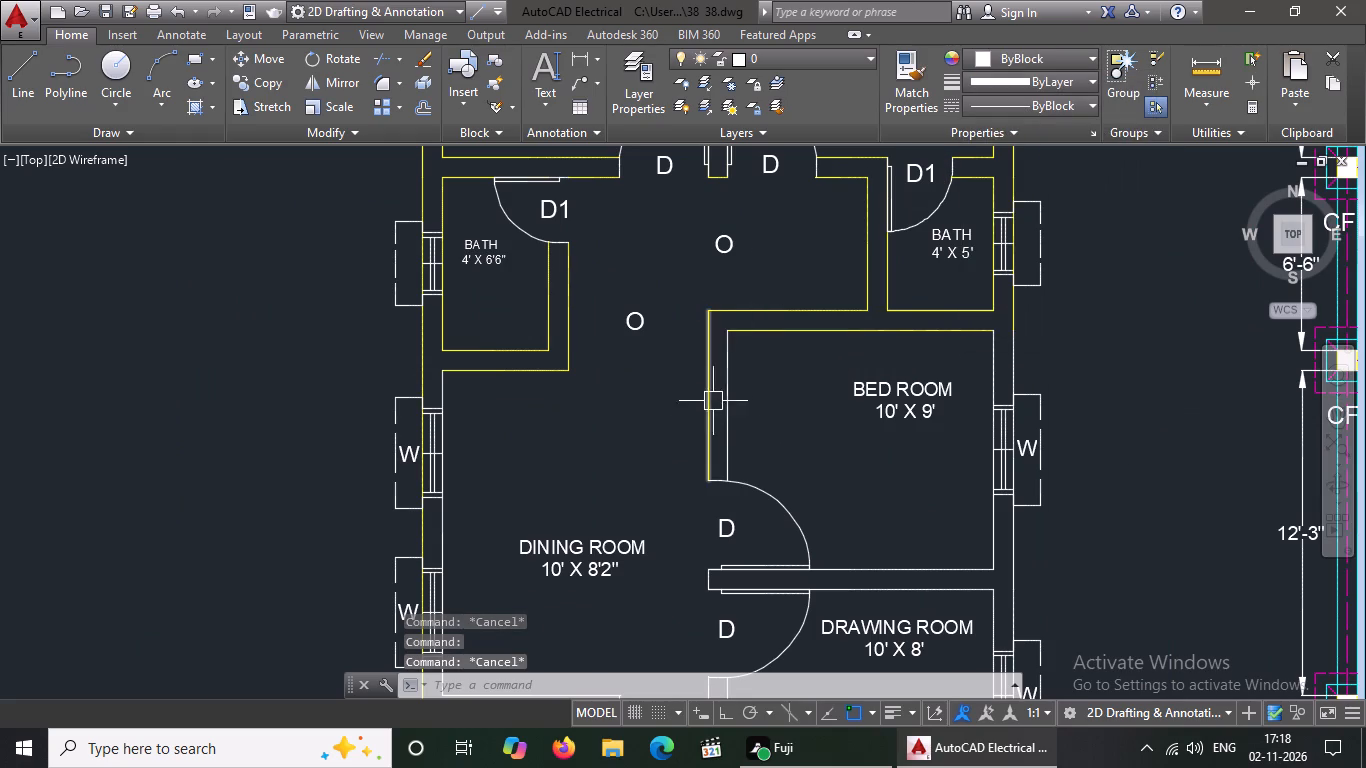
click(724, 389)
click(1037, 57)
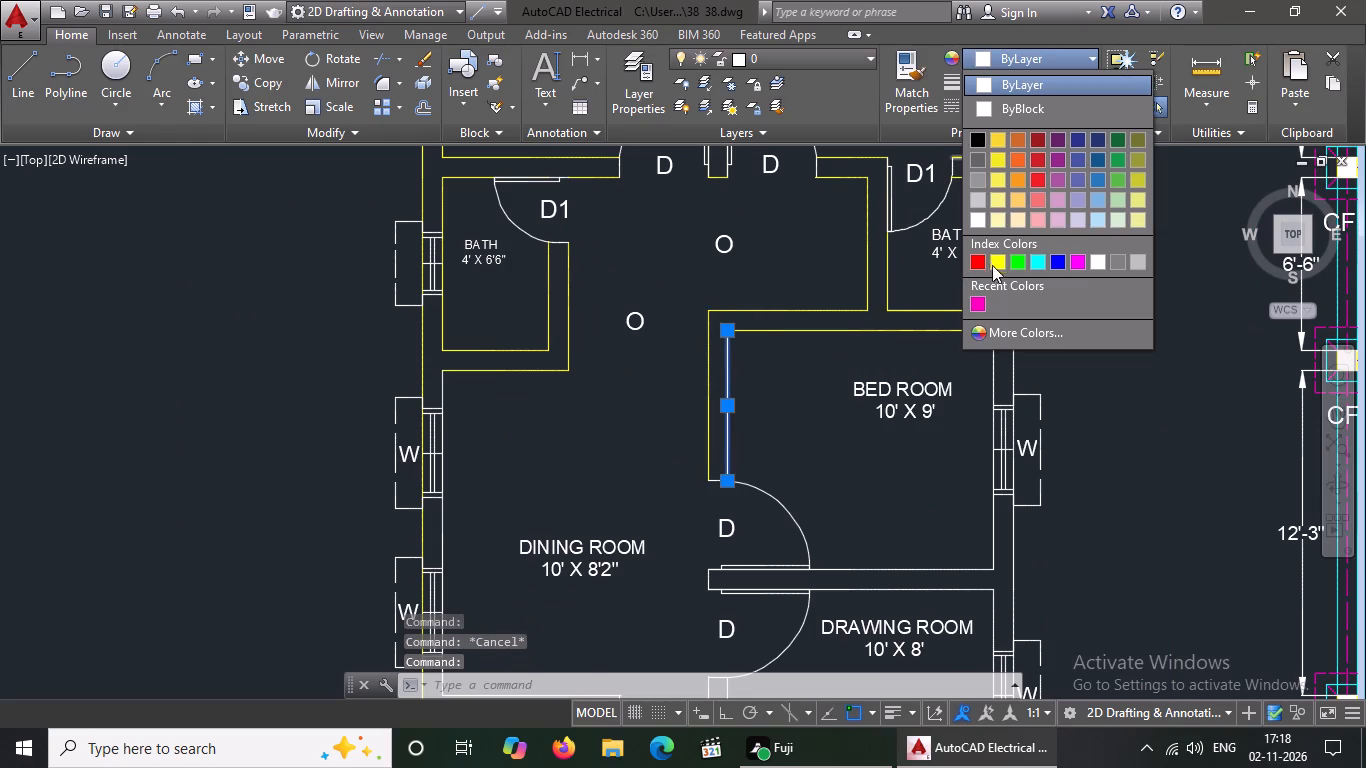
click(995, 254)
key(Escape)
Change the inner and outer exterior wall lines beside the lower 10' X 9' bedroom to yellow.
drag(991, 359, 991, 348)
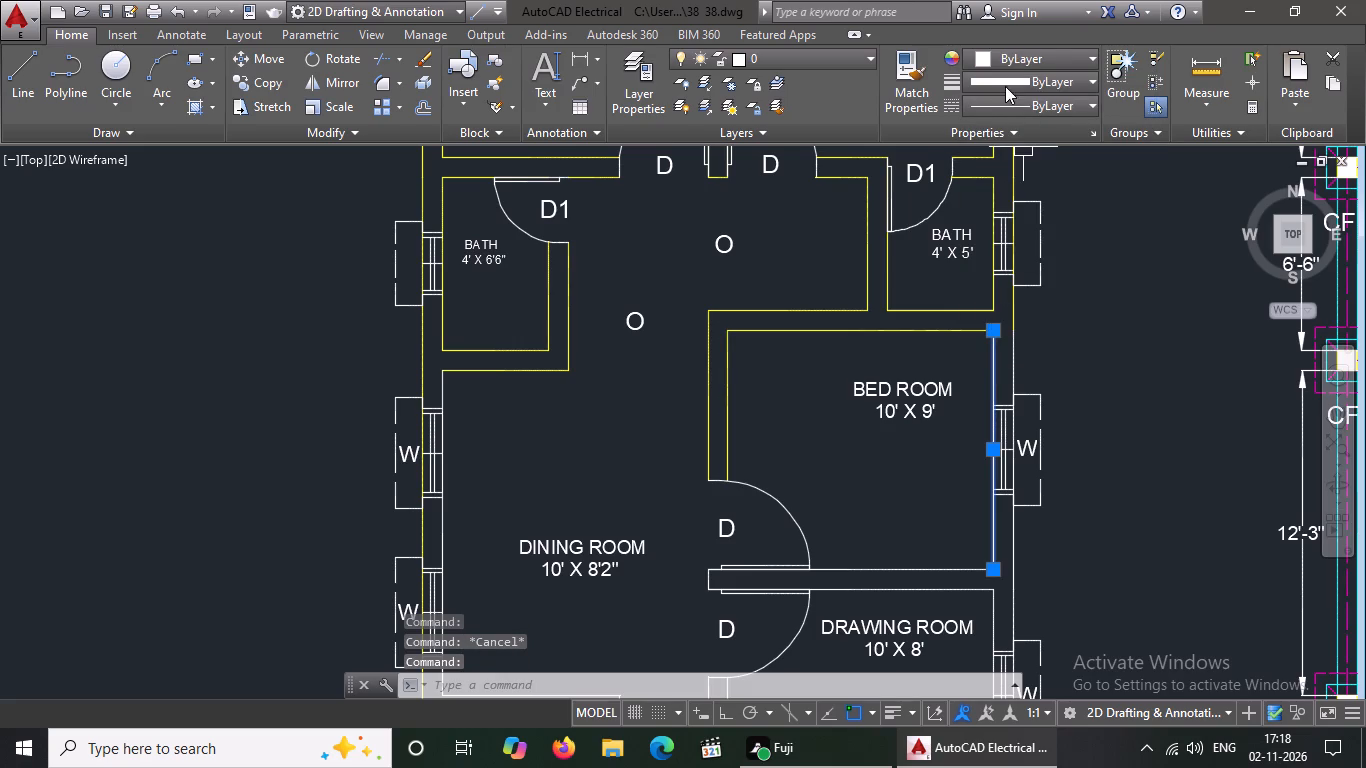
drag(1012, 57, 1012, 69)
click(1002, 268)
key(Escape)
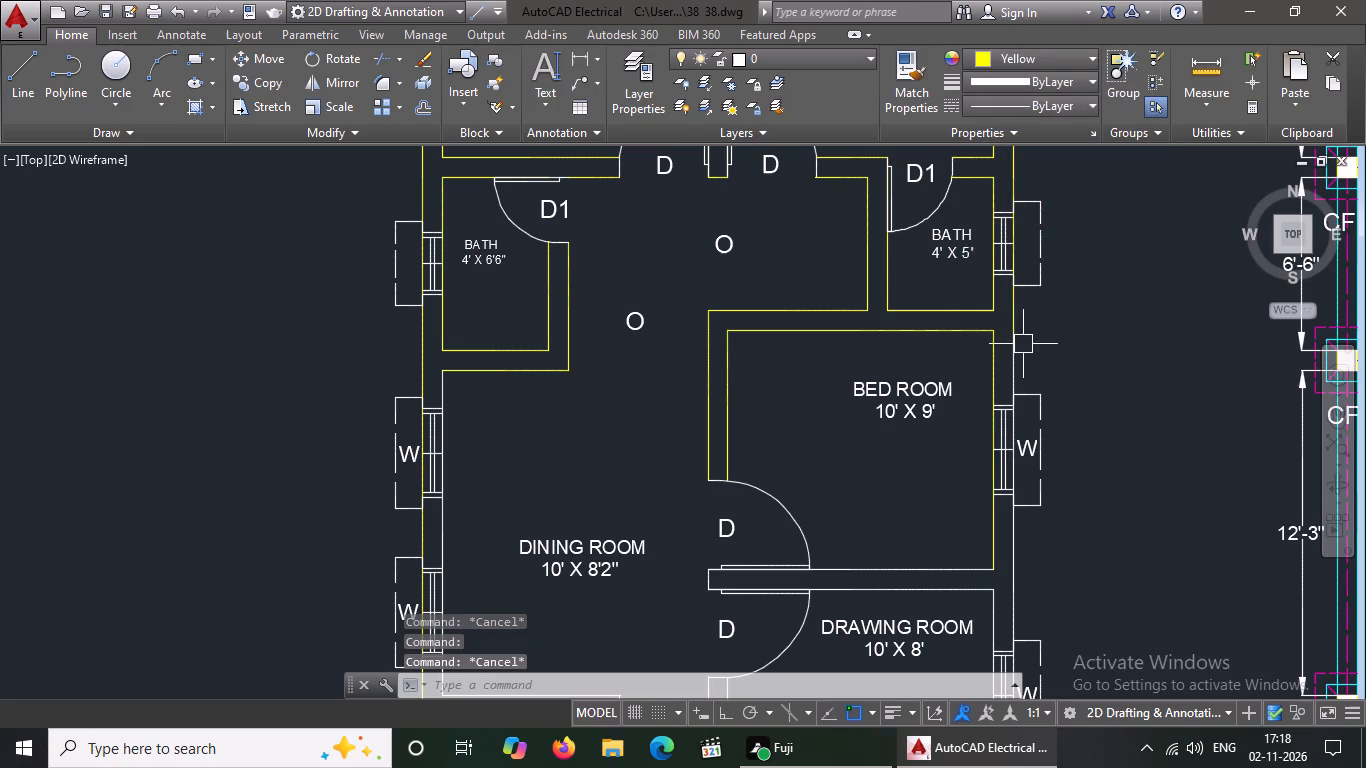
click(1020, 351)
click(1038, 54)
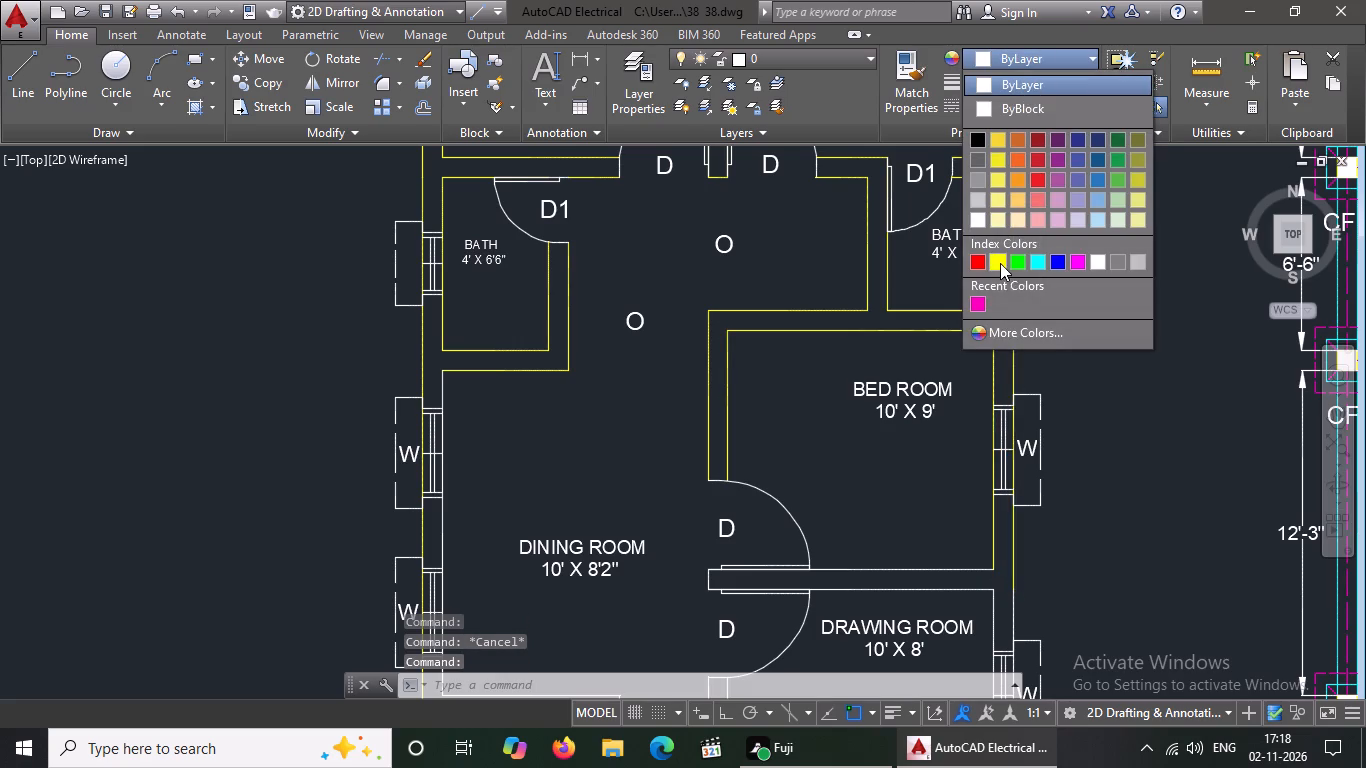
click(1000, 263)
key(Escape)
Change the dining room's inner exterior wall line, below the 4' X 6'6" bath, to yellow.
scroll(442, 395, up, 1)
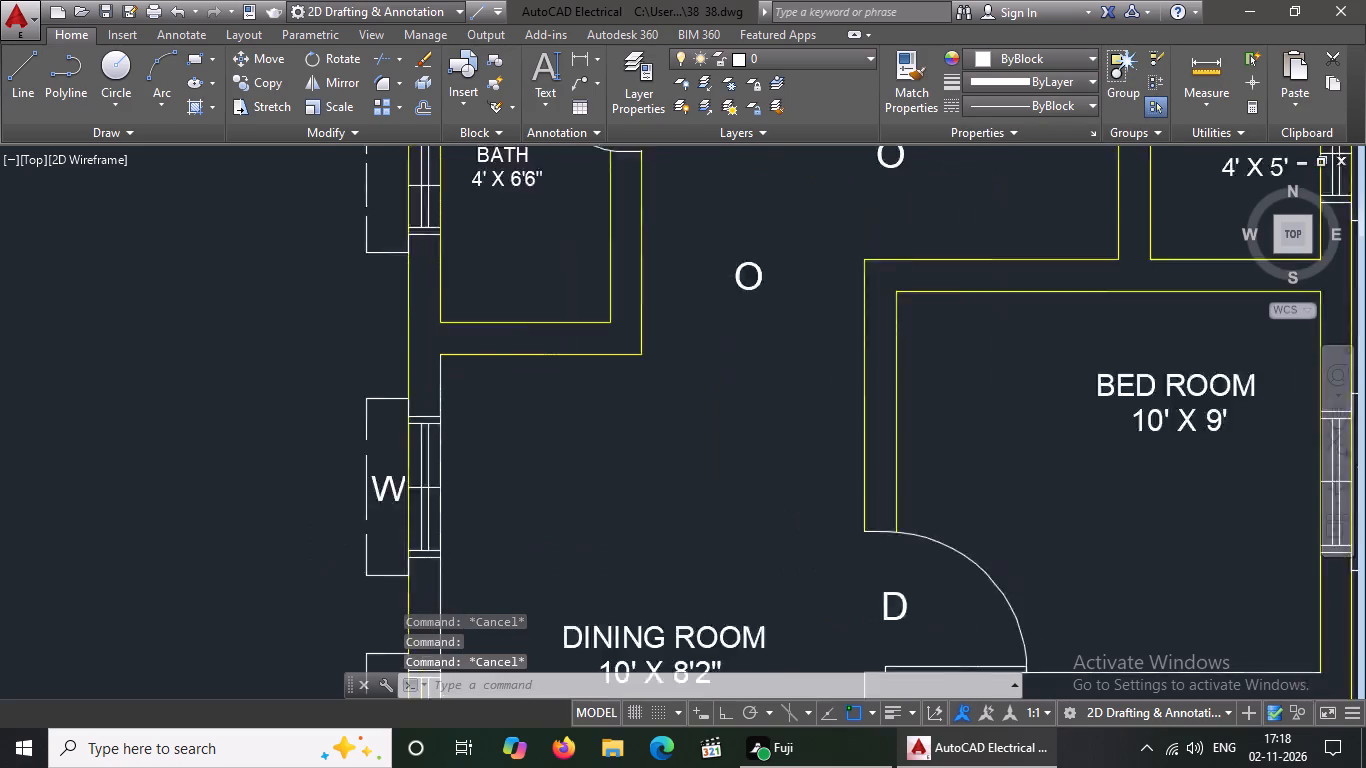
scroll(442, 395, up, 1)
click(440, 393)
click(1067, 64)
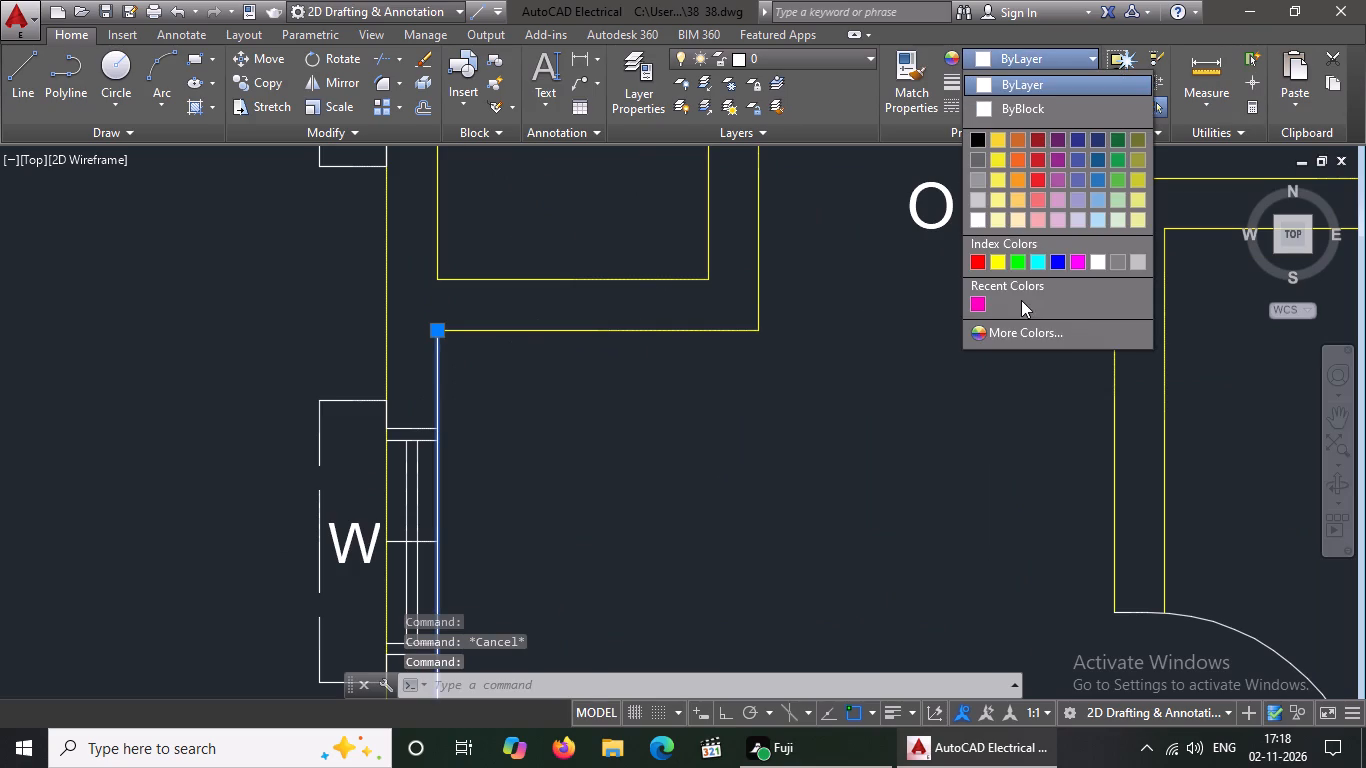
click(998, 263)
key(Escape)
Change both lines and the end line of the wall between the lower 10' X 9' bedroom and the drawing room to yellow.
scroll(900, 264, down, 4)
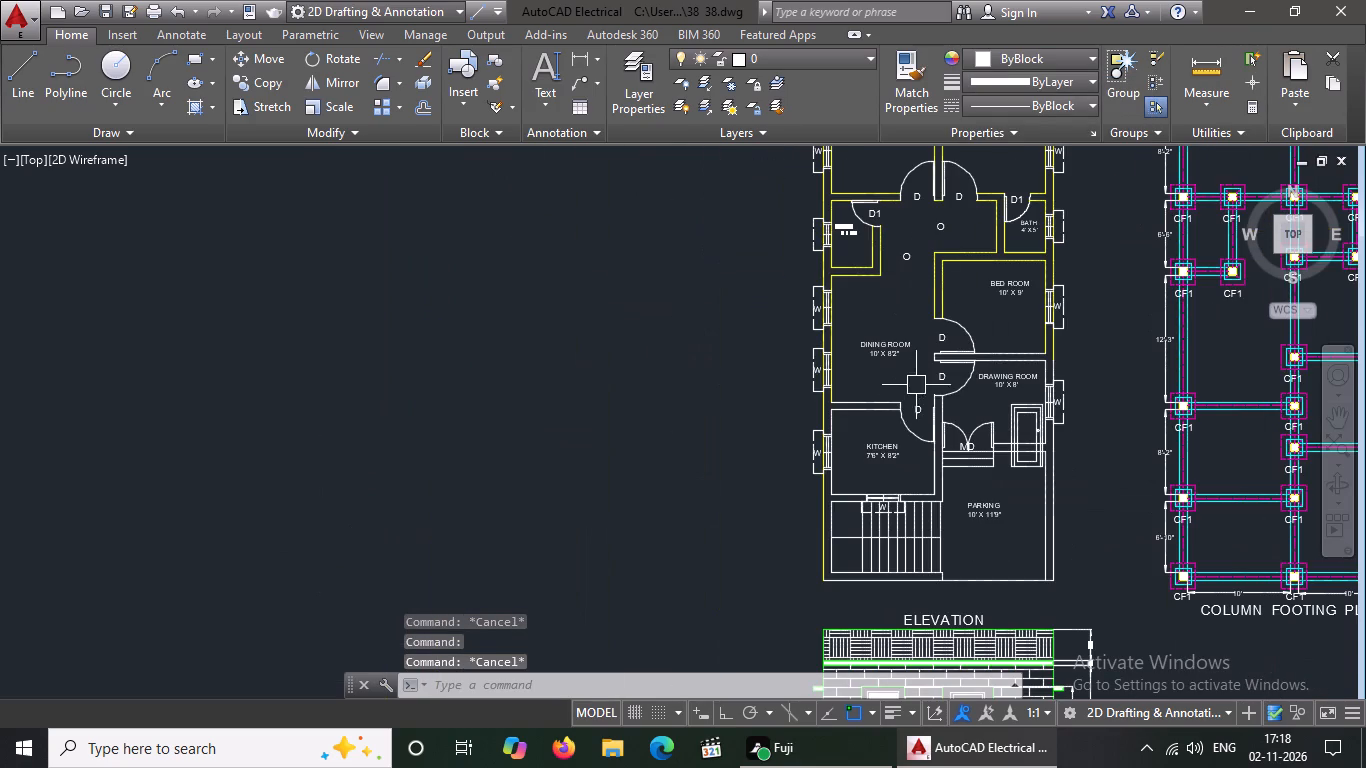
scroll(991, 380, up, 3)
click(1019, 266)
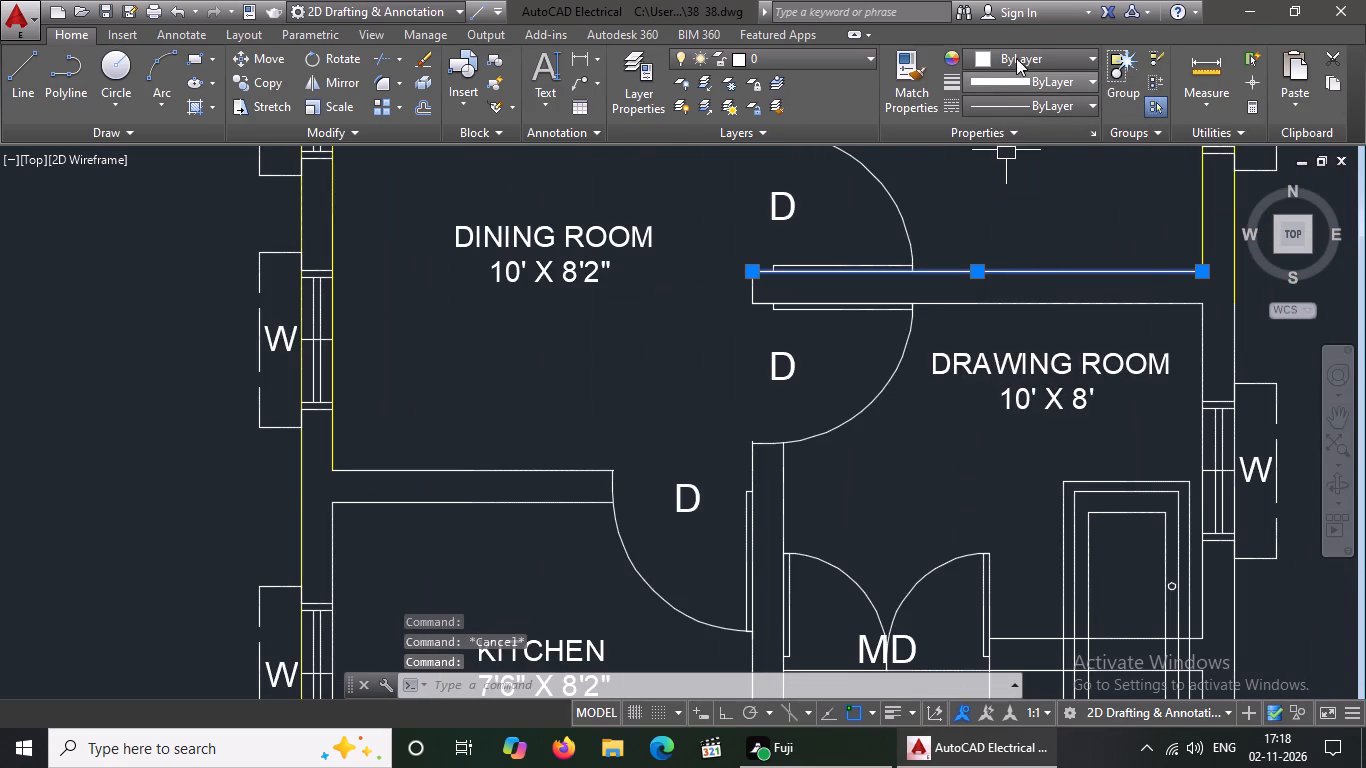
click(1016, 53)
click(993, 263)
key(Escape)
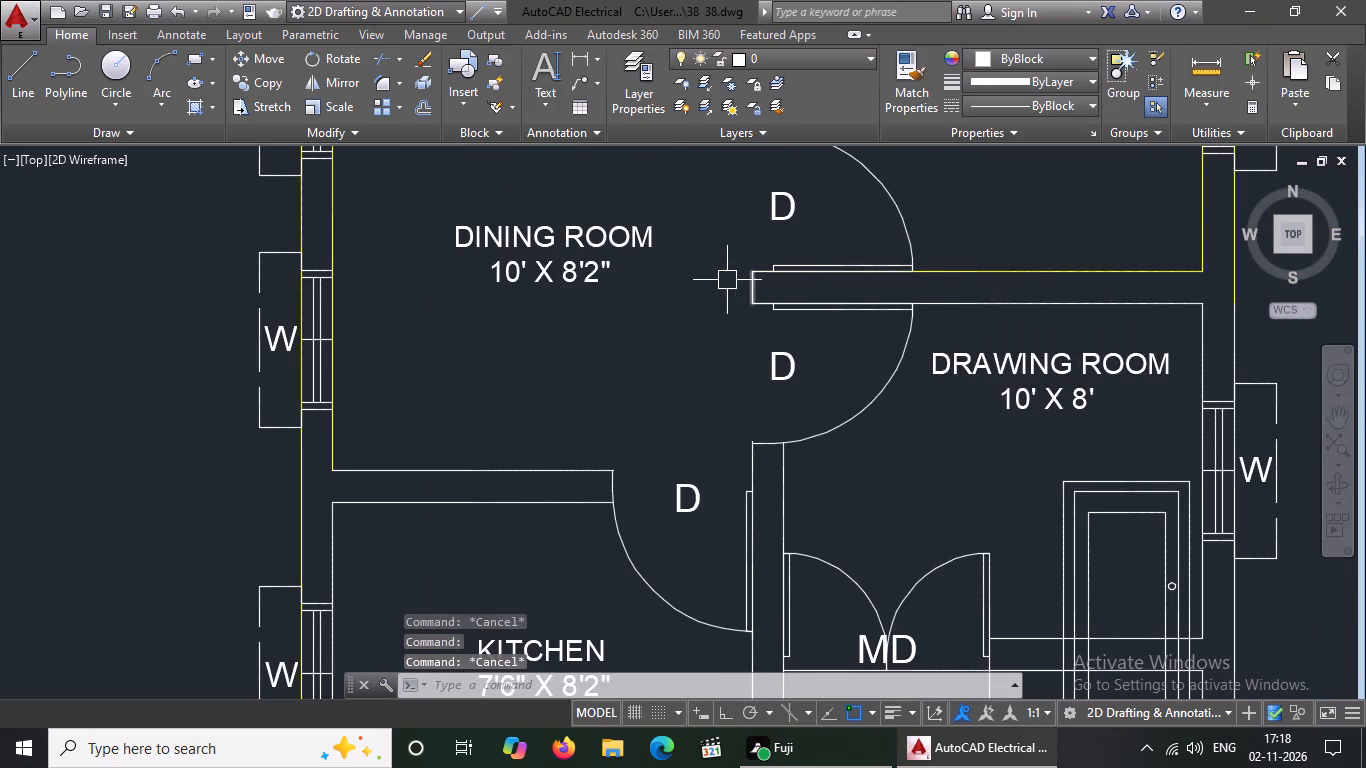
click(709, 255)
click(1214, 326)
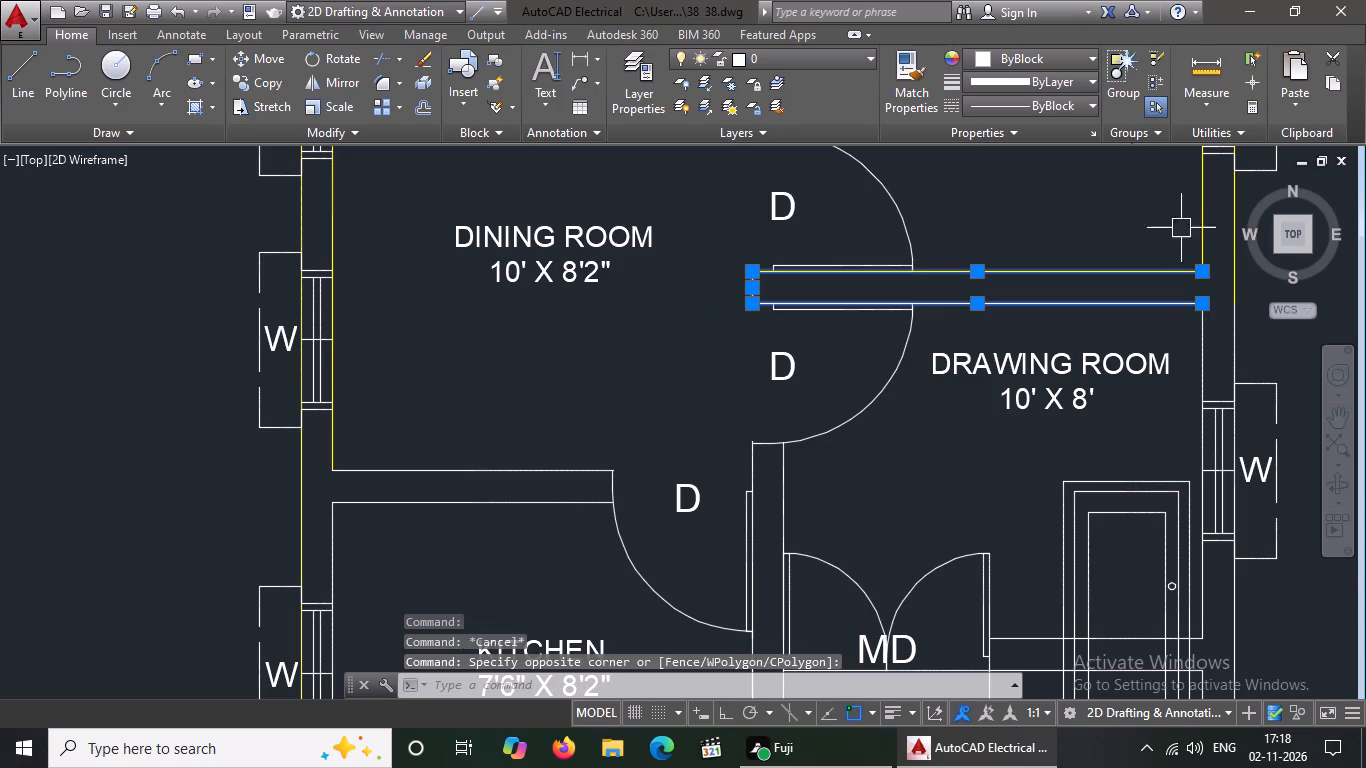
click(1067, 61)
click(996, 260)
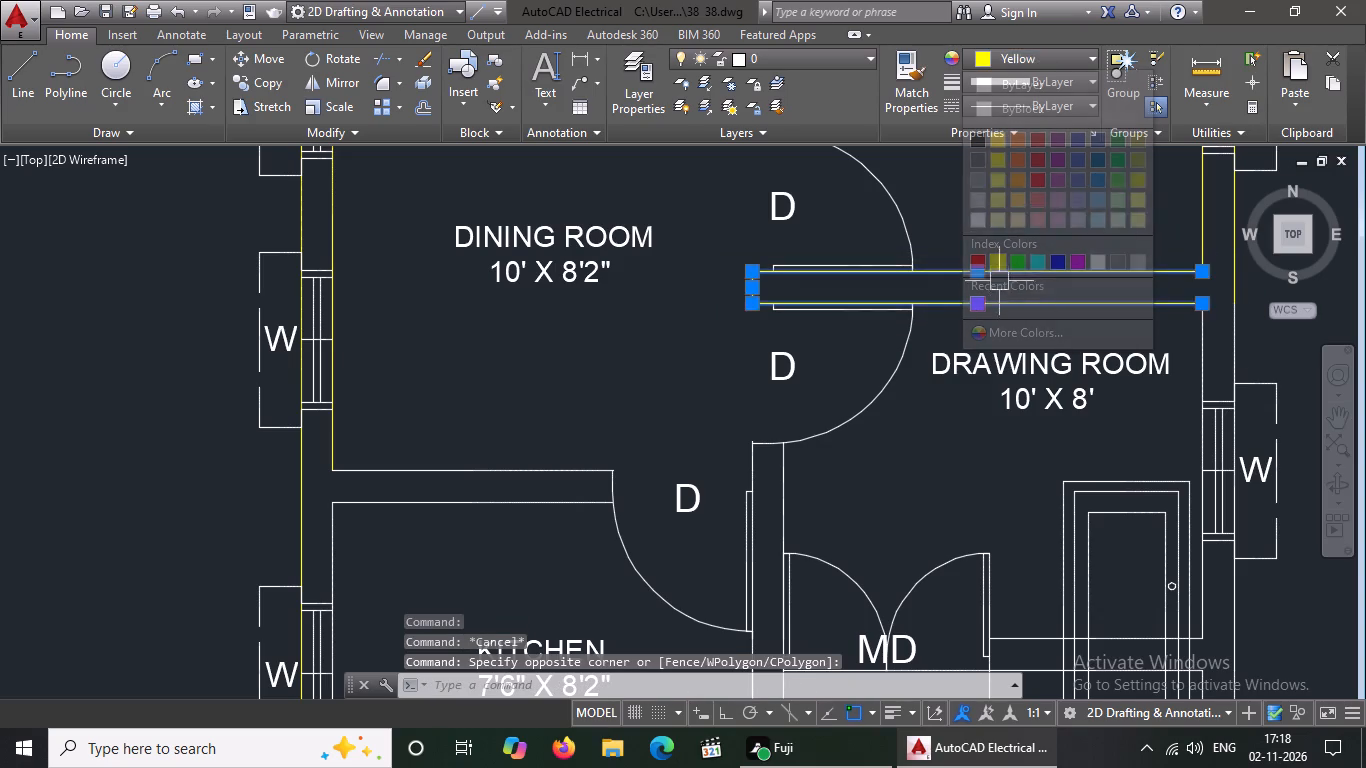
key(Escape)
Change both lines of the wall between the dining room and the kitchen to yellow.
scroll(966, 290, down, 4)
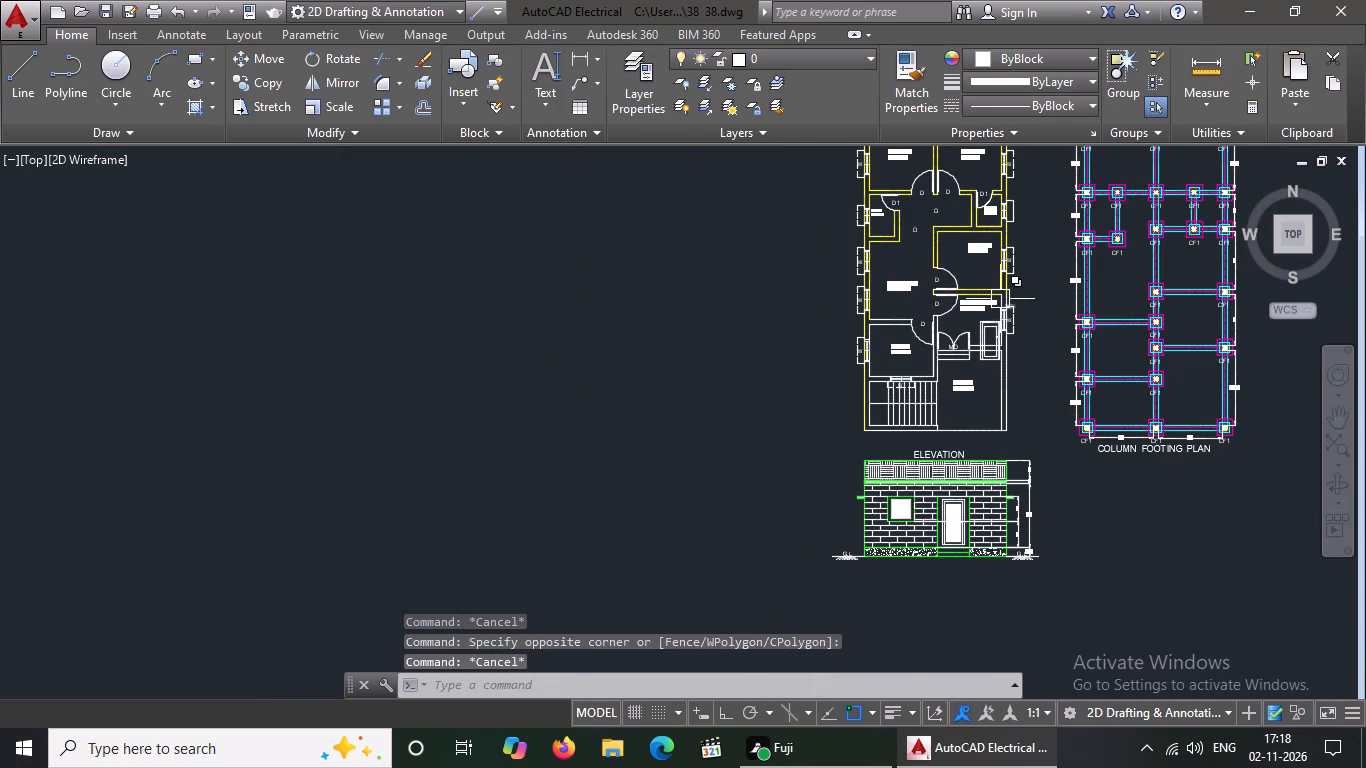
scroll(866, 312, up, 3)
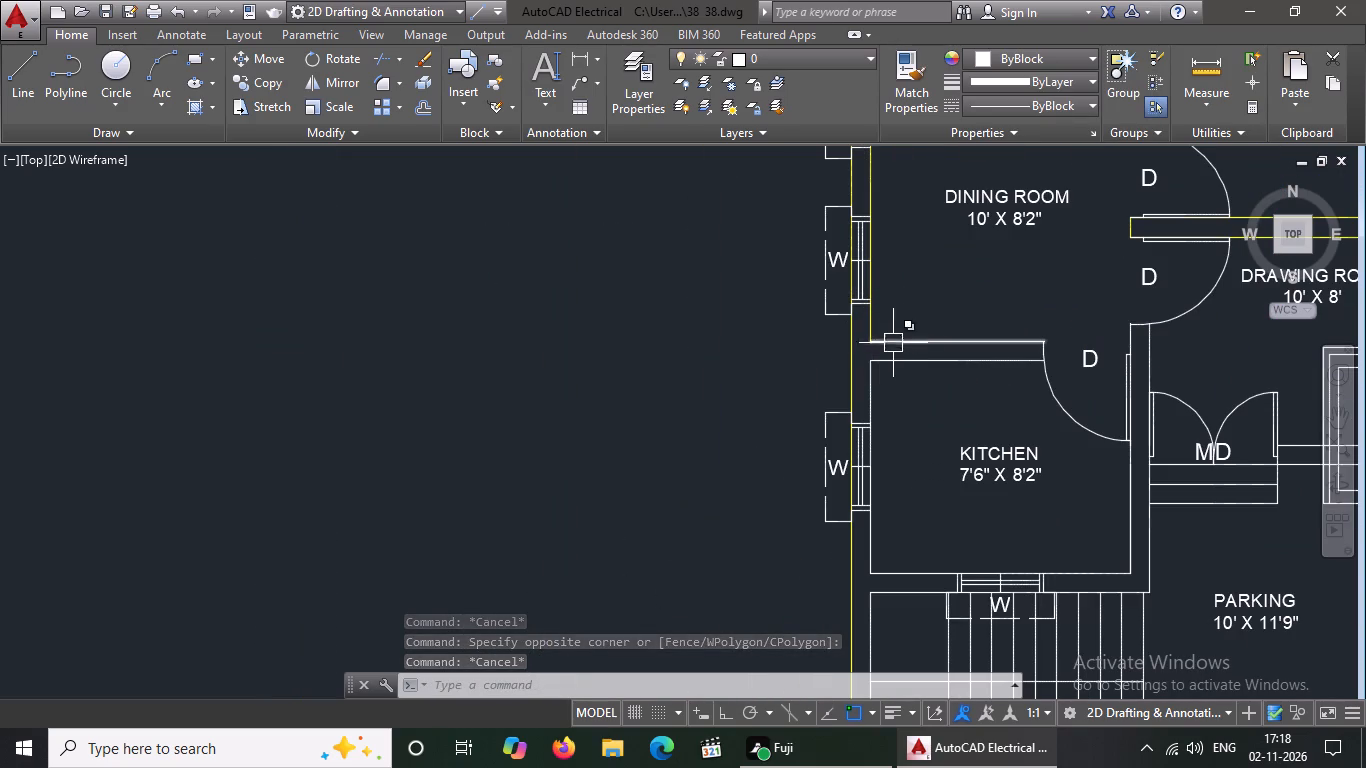
click(905, 338)
scroll(905, 338, down, 2)
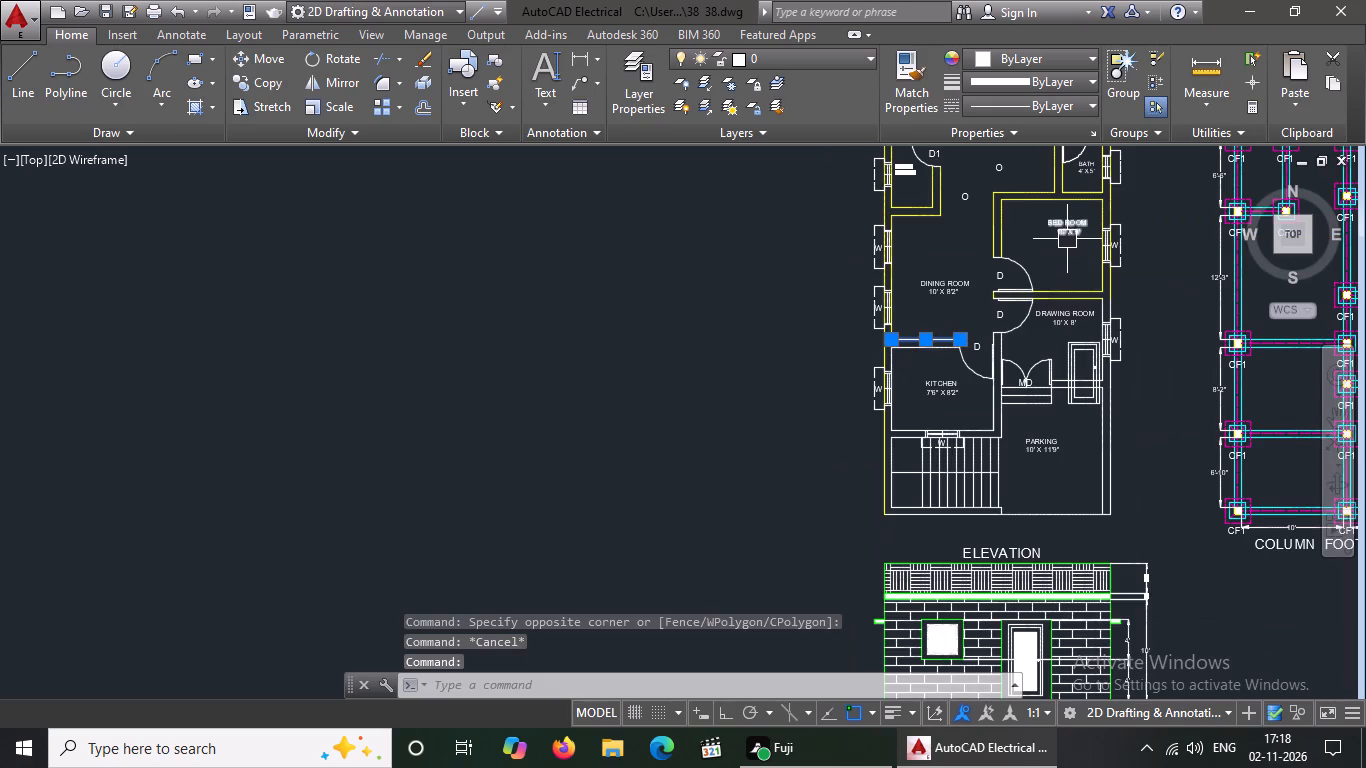
scroll(960, 229, up, 2)
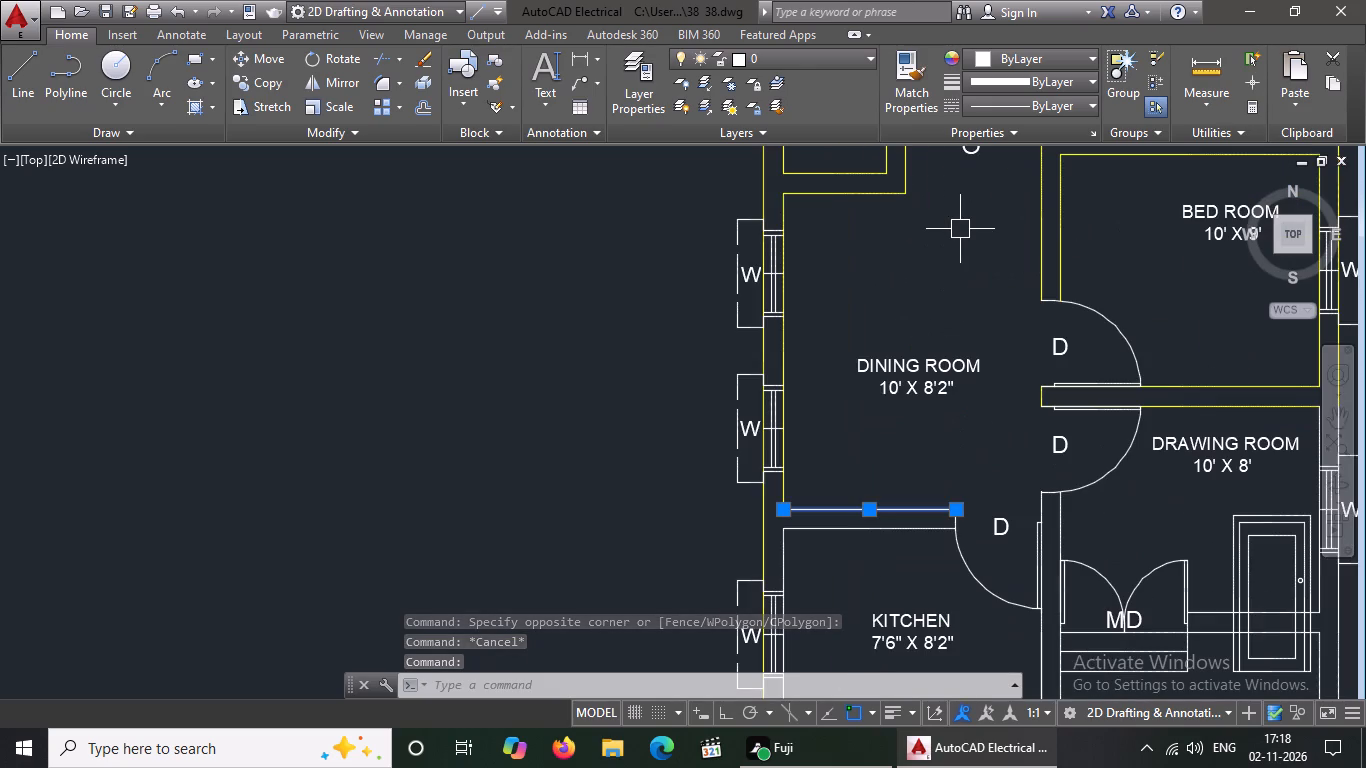
drag(1000, 56, 1001, 78)
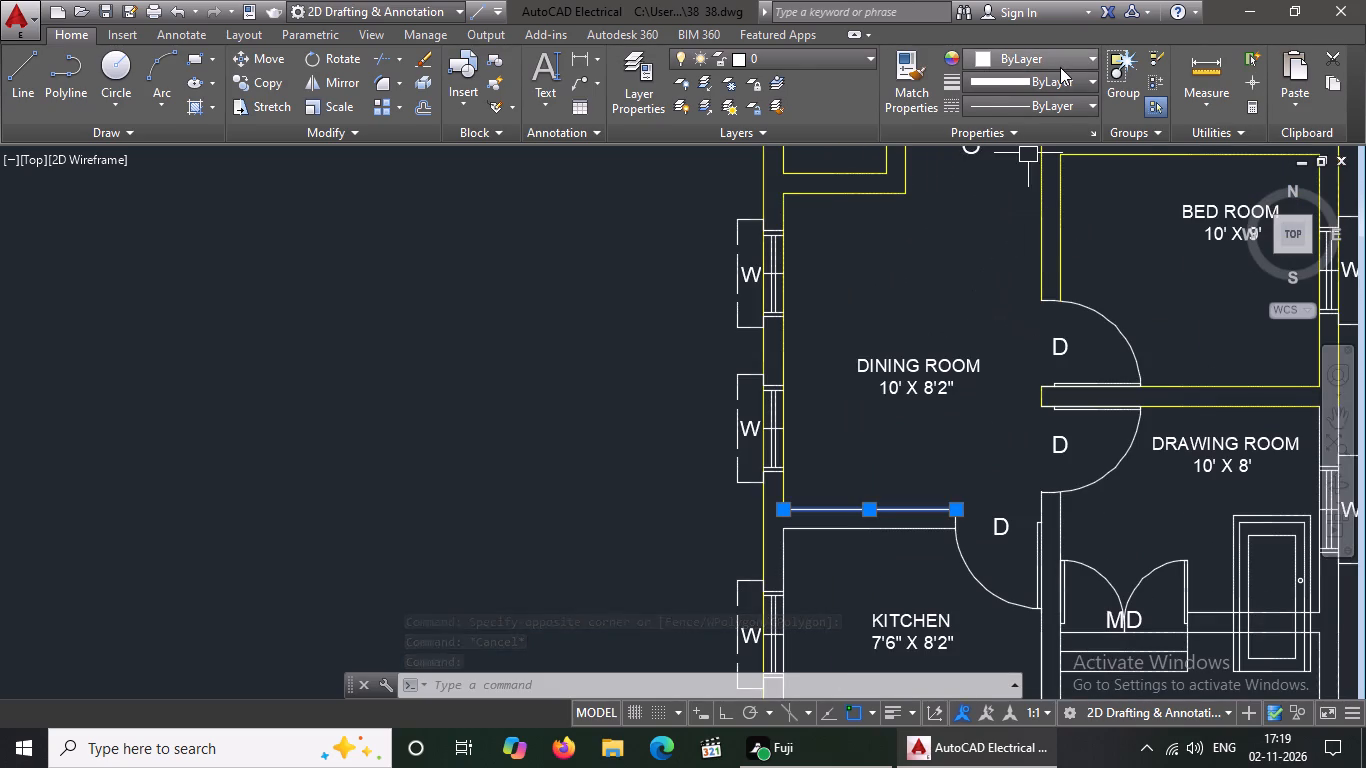
click(1061, 66)
click(995, 262)
key(Escape)
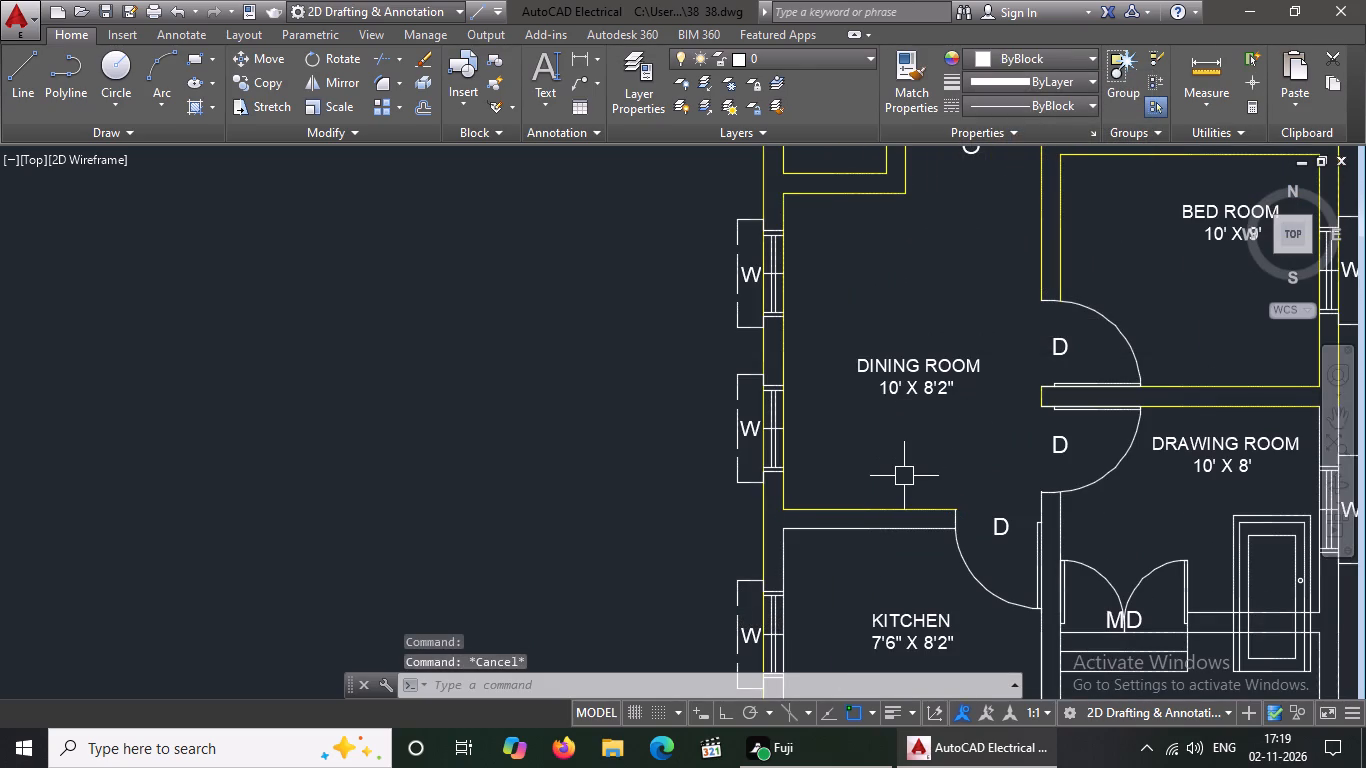
drag(893, 478, 908, 495)
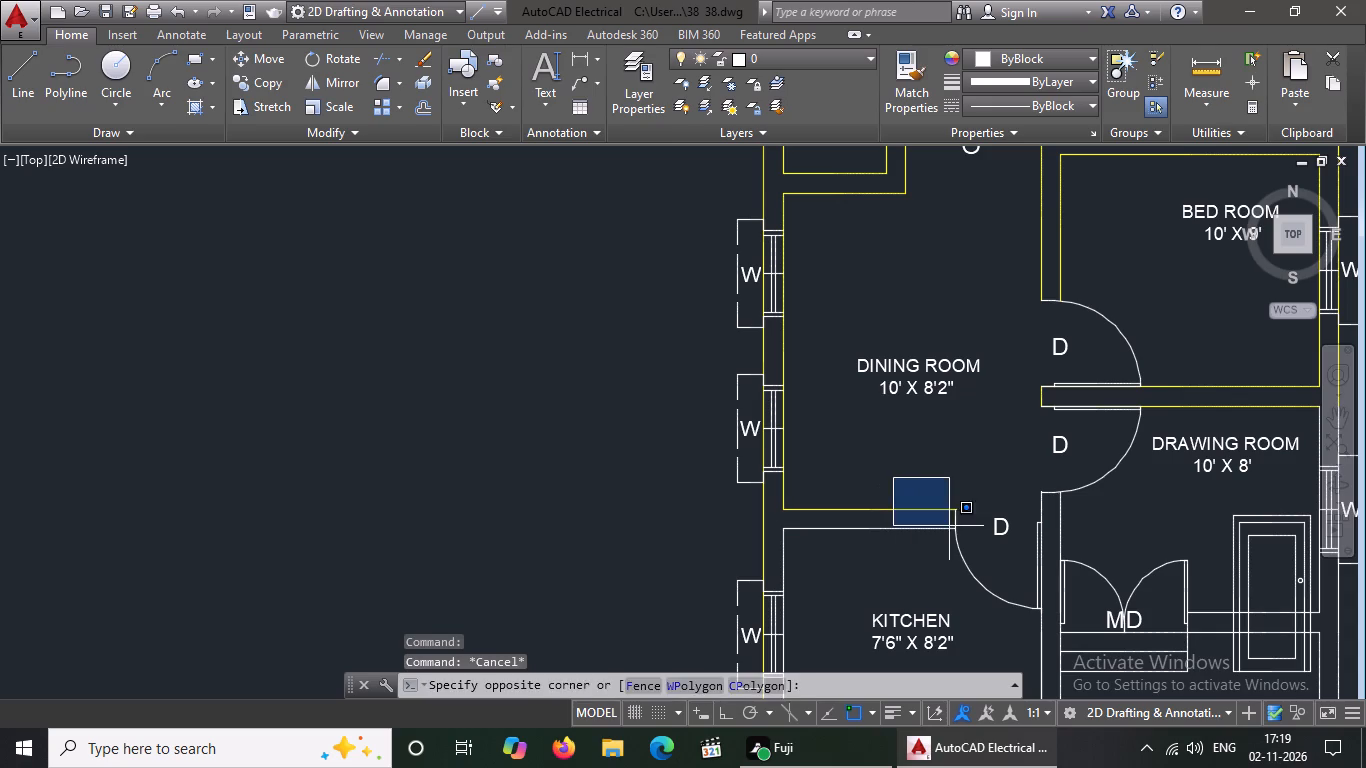
click(967, 556)
click(834, 533)
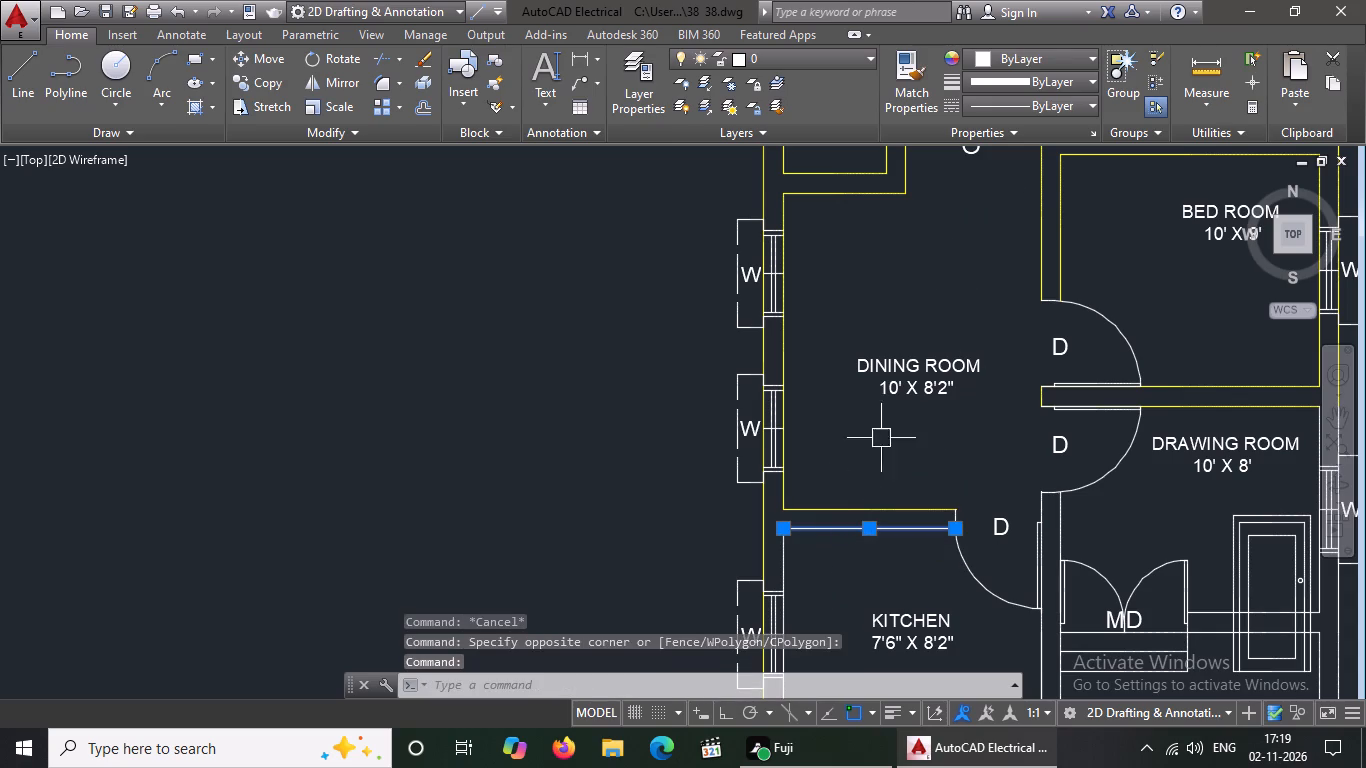
click(1023, 69)
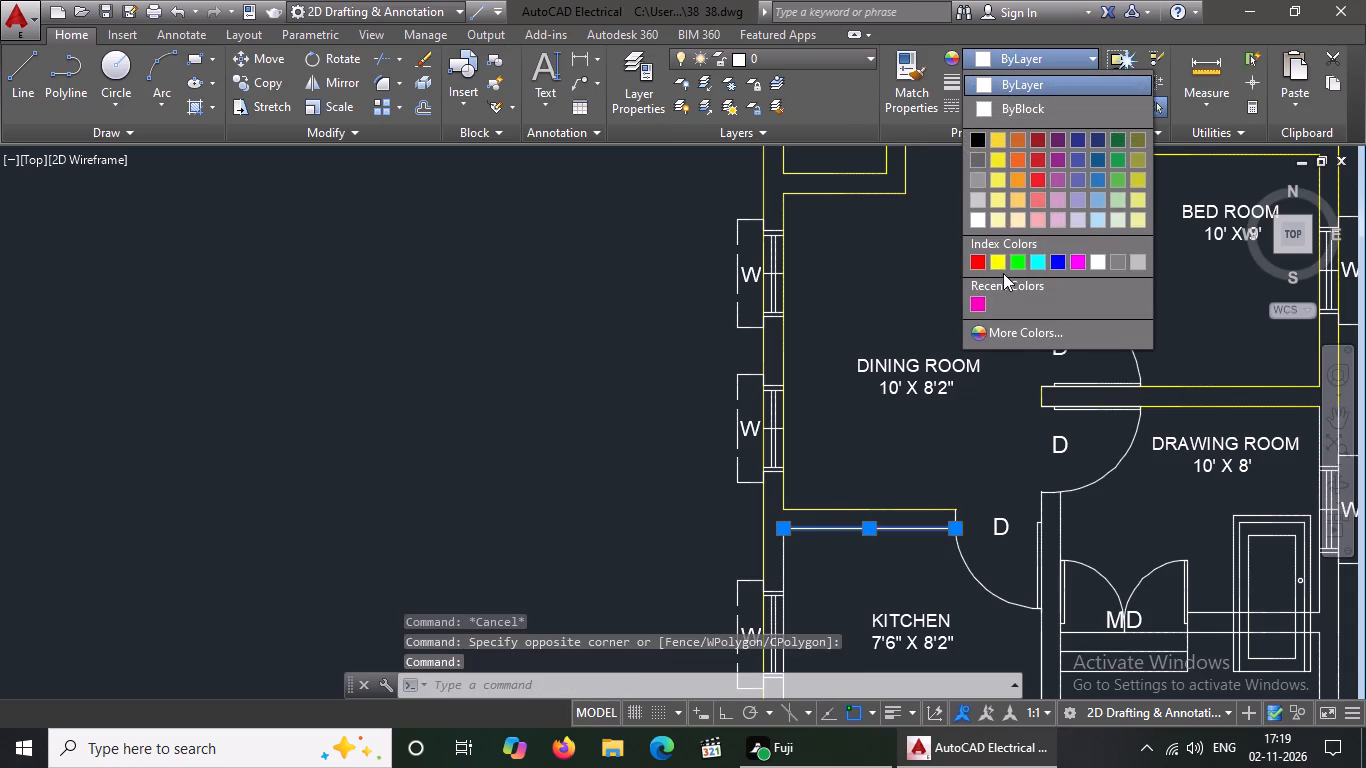
drag(998, 262, 997, 274)
key(Escape)
Change the kitchen's inner exterior wall line beside its side window to yellow.
scroll(925, 318, down, 1)
scroll(847, 485, up, 2)
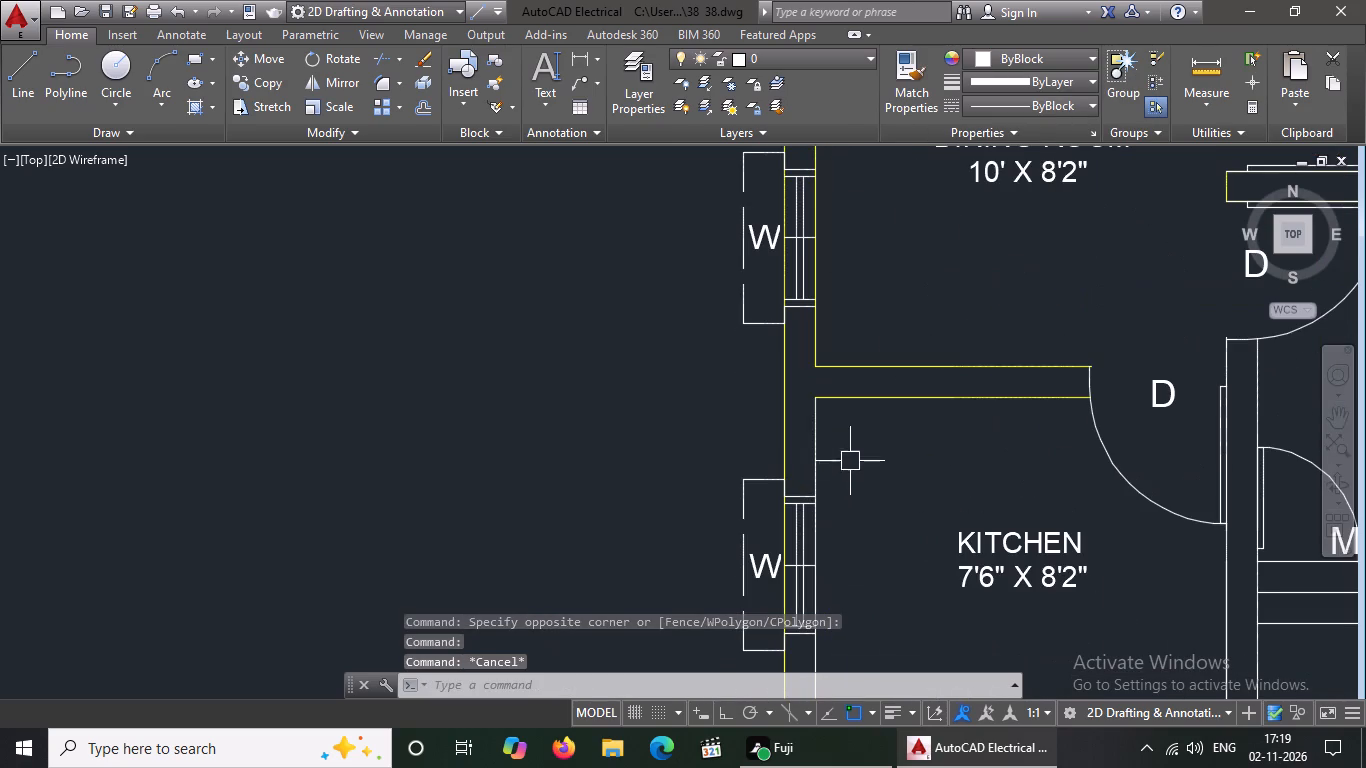
click(818, 446)
click(1030, 60)
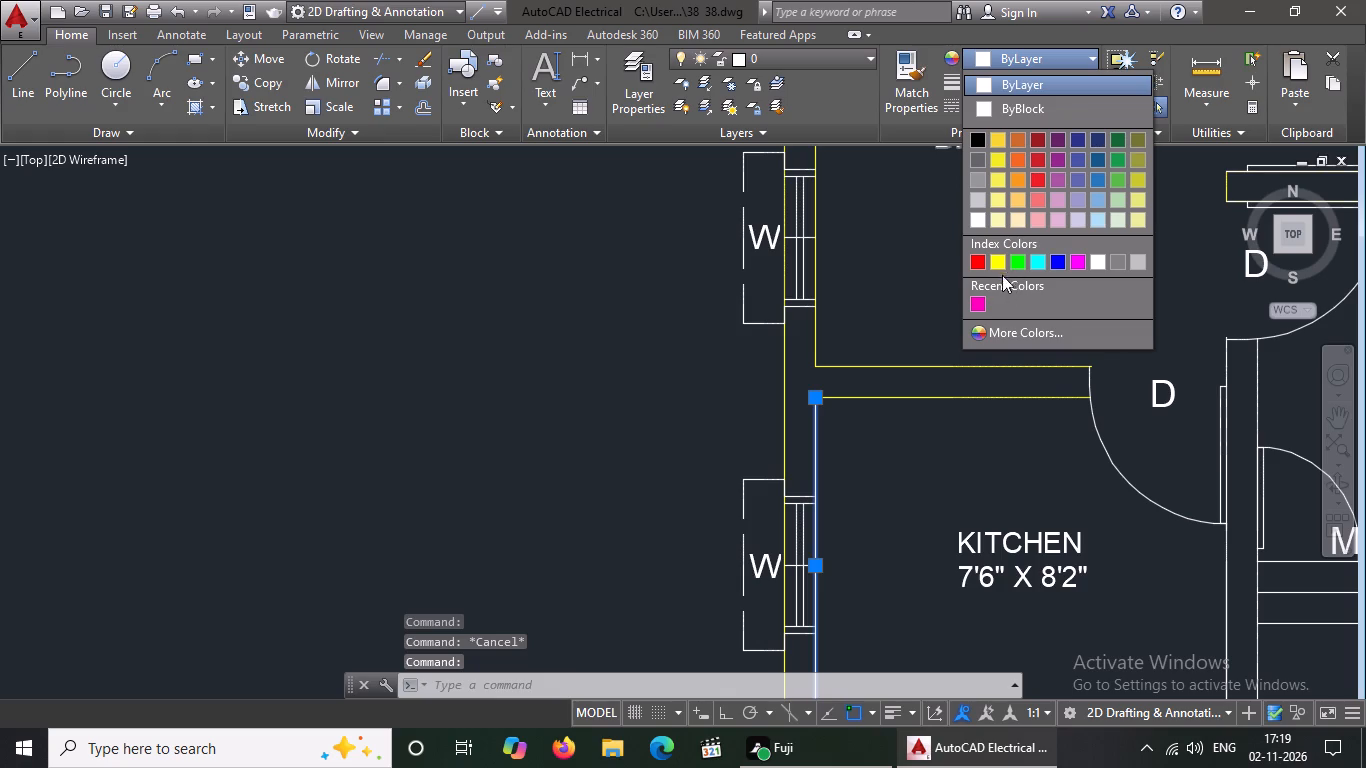
click(997, 262)
key(Escape)
Change both lines of the wall between the kitchen and the staircase to yellow.
scroll(896, 271, down, 3)
scroll(900, 404, up, 2)
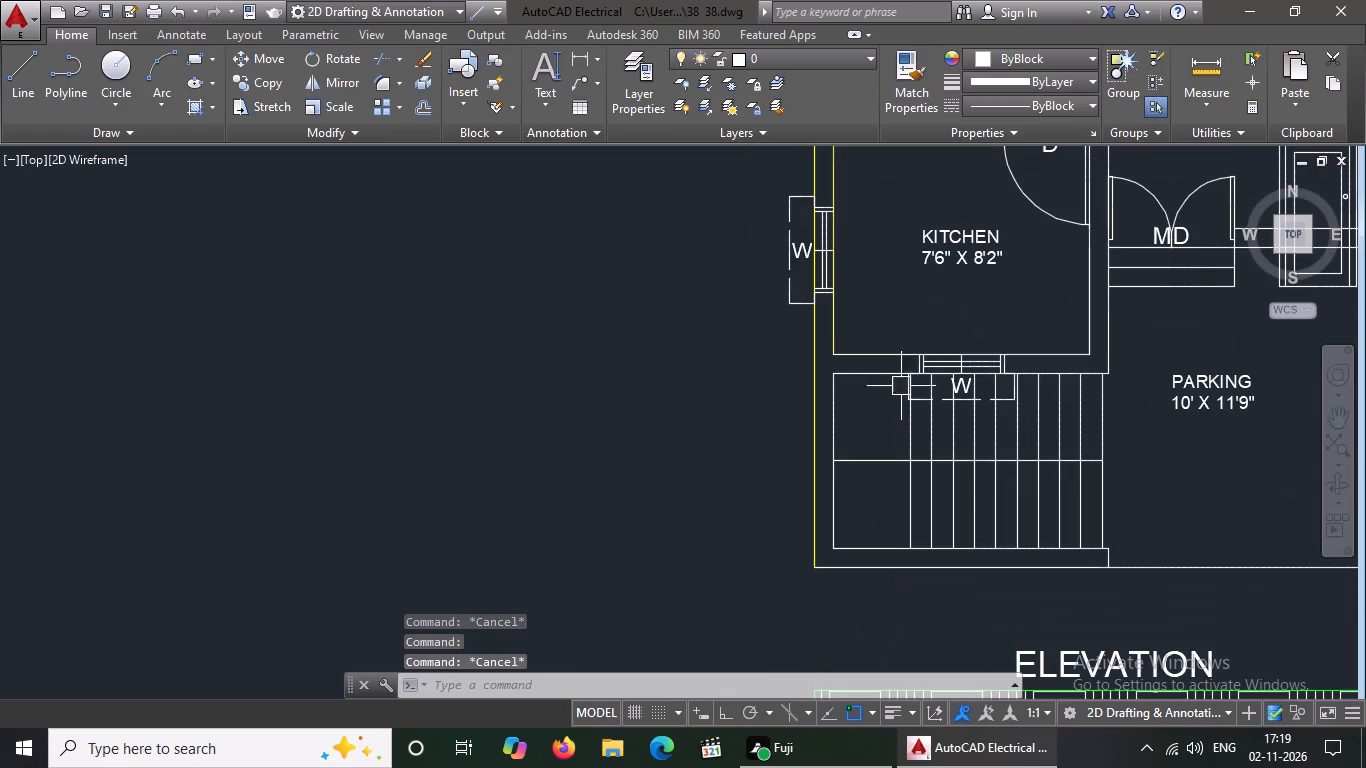
click(887, 353)
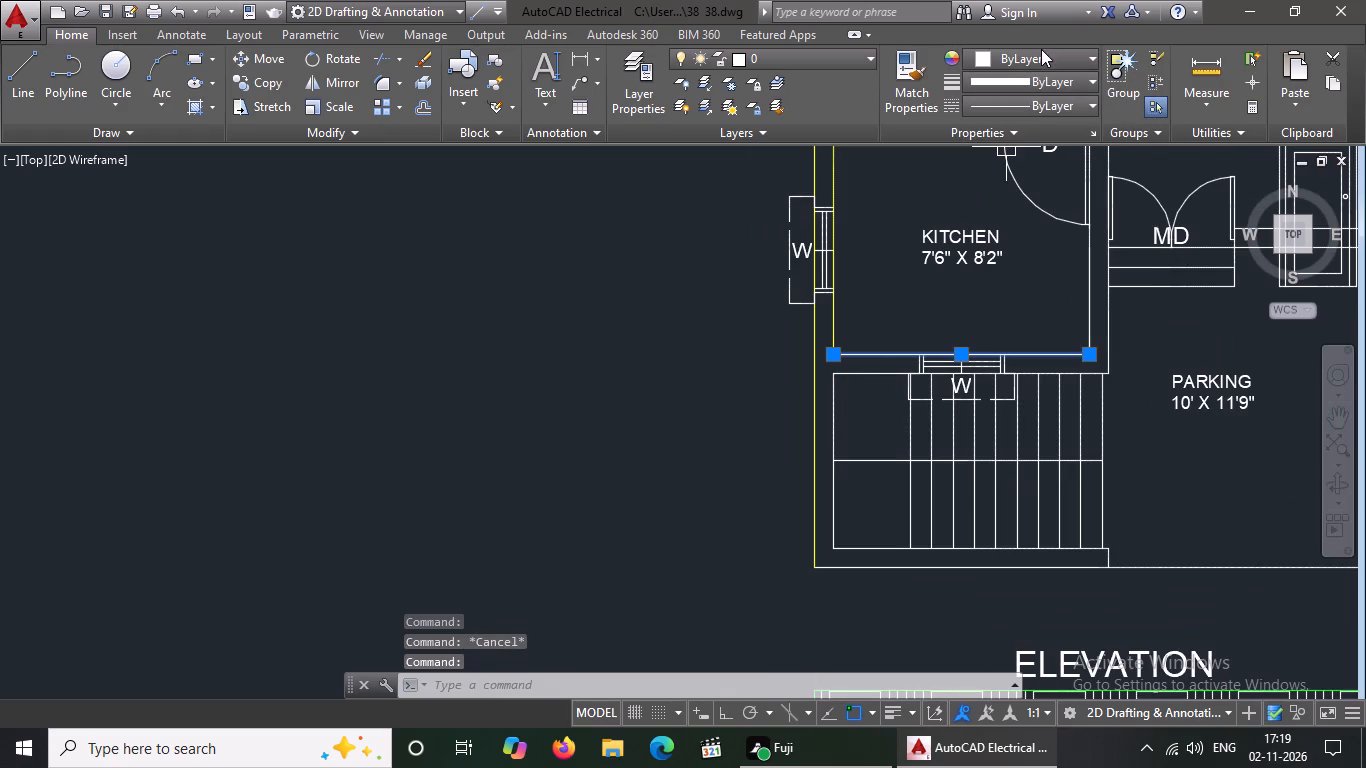
click(1038, 58)
click(993, 256)
key(Escape)
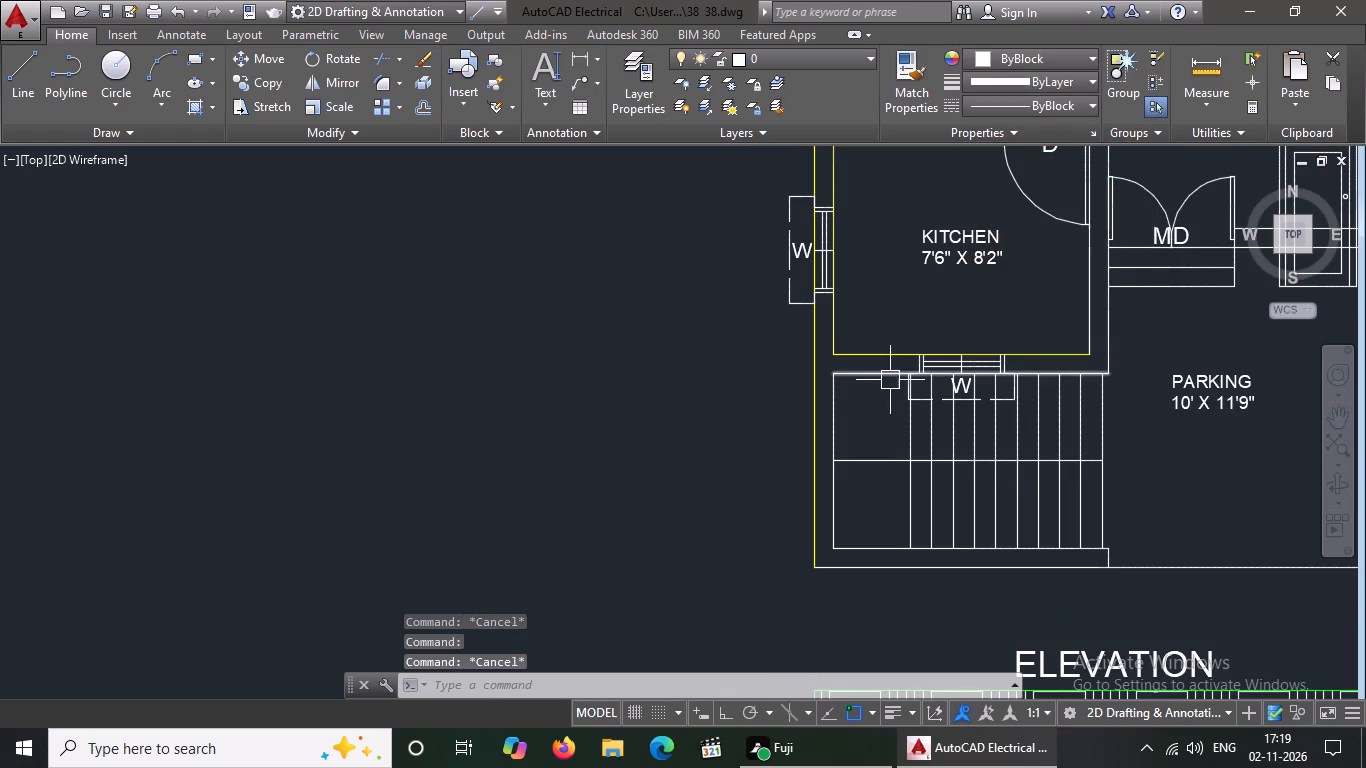
click(881, 380)
click(1020, 56)
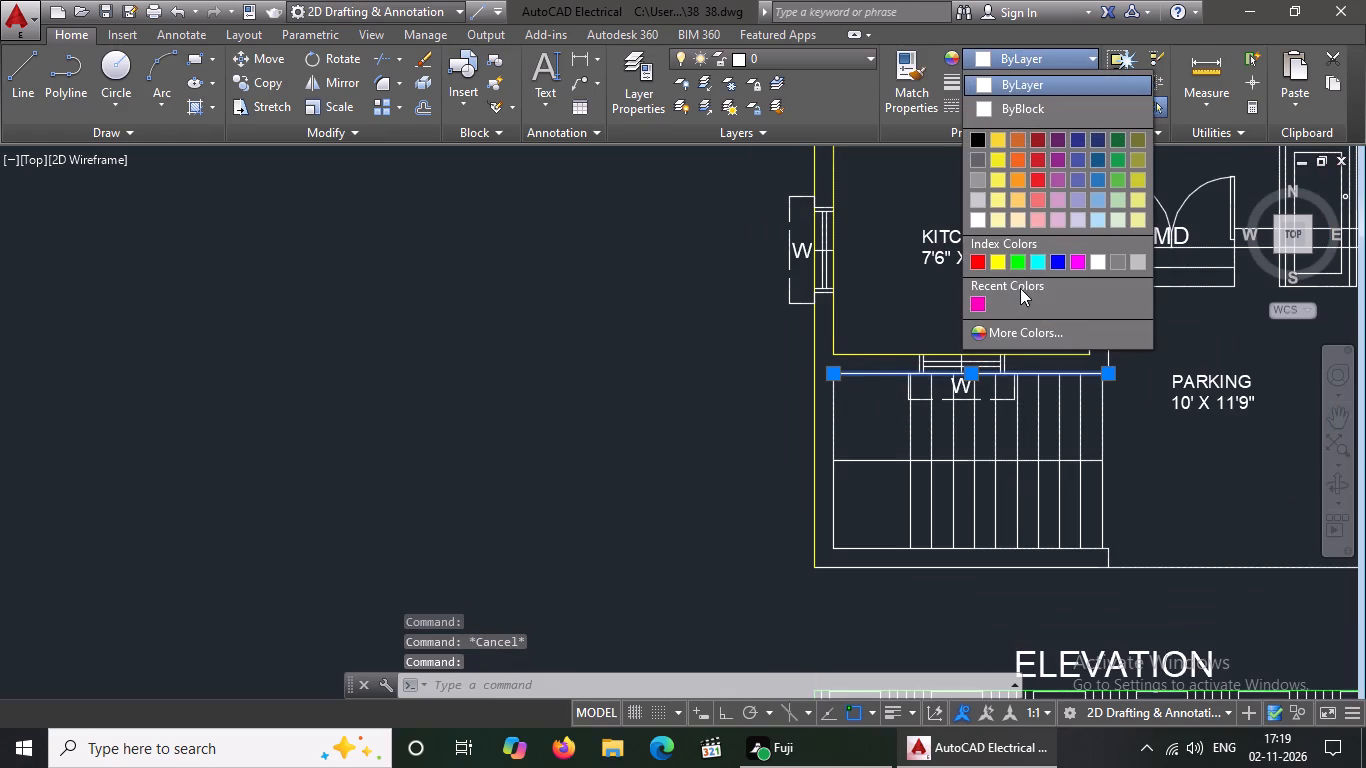
click(994, 260)
key(Escape)
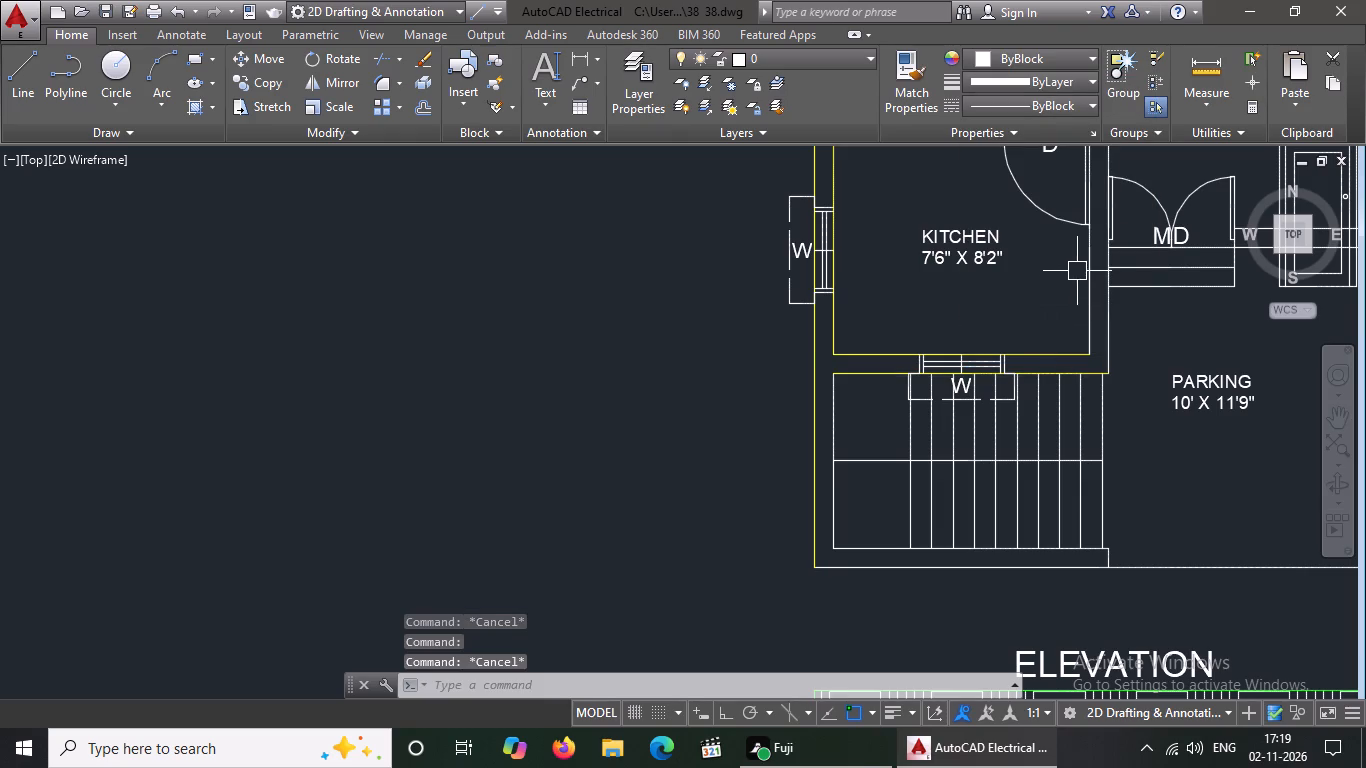
Change both lines of the wall between the kitchen and the parking area to yellow.
click(1077, 271)
click(1090, 259)
click(1090, 255)
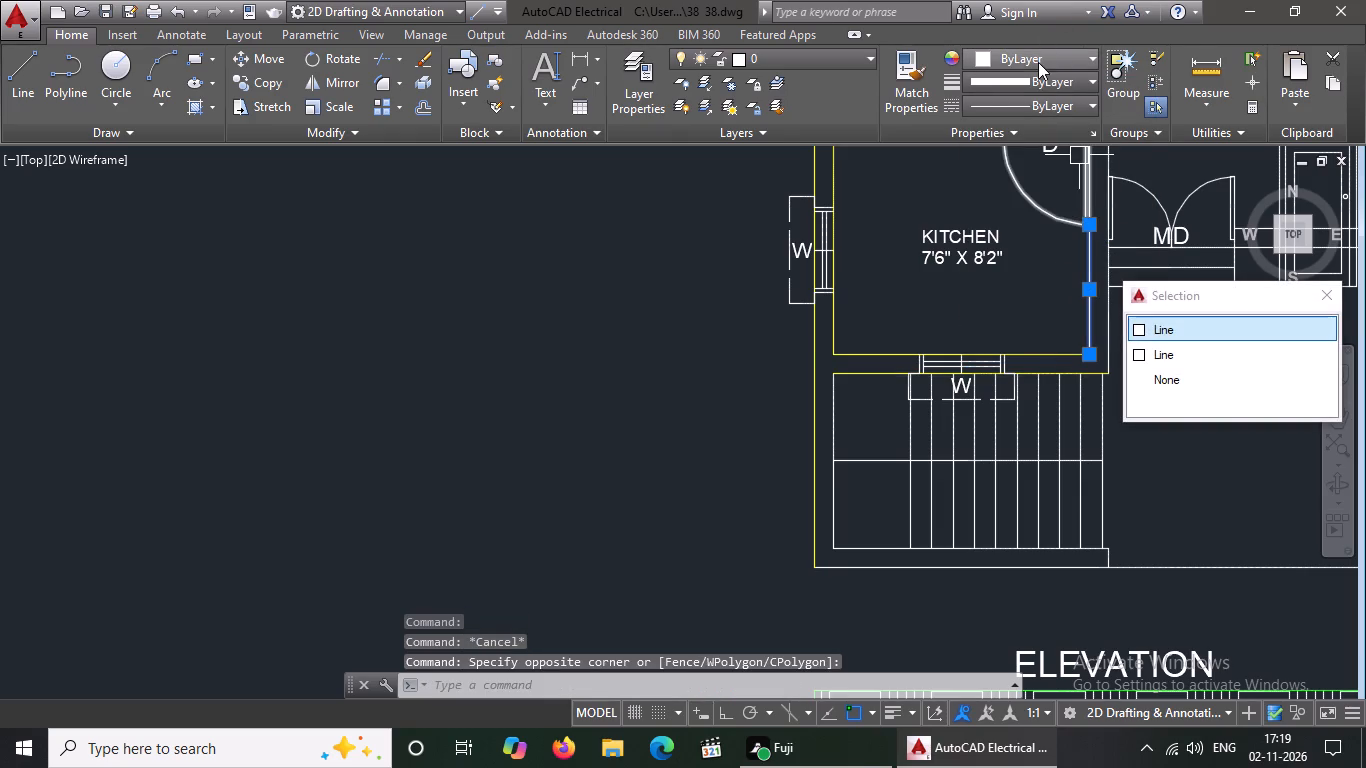
click(1038, 62)
click(998, 257)
key(Escape)
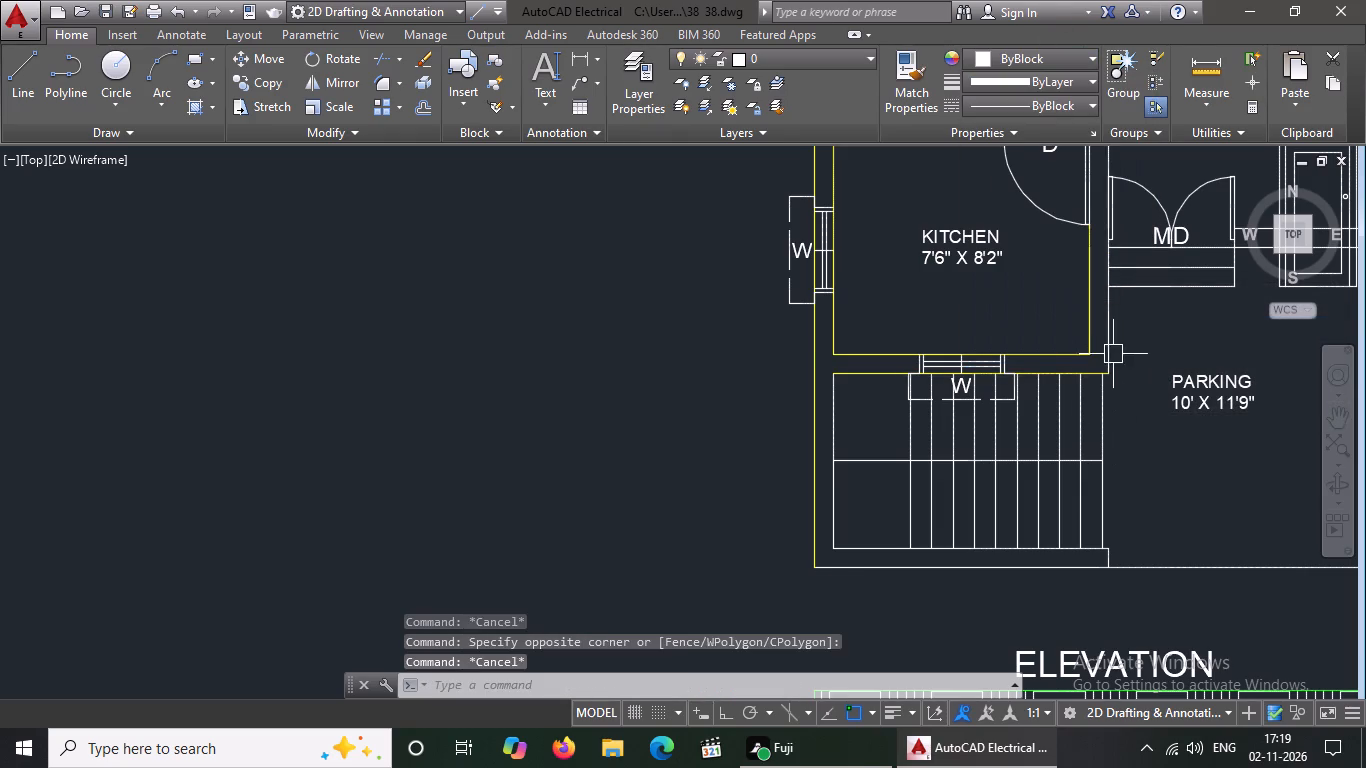
click(1113, 316)
drag(1030, 58, 1030, 82)
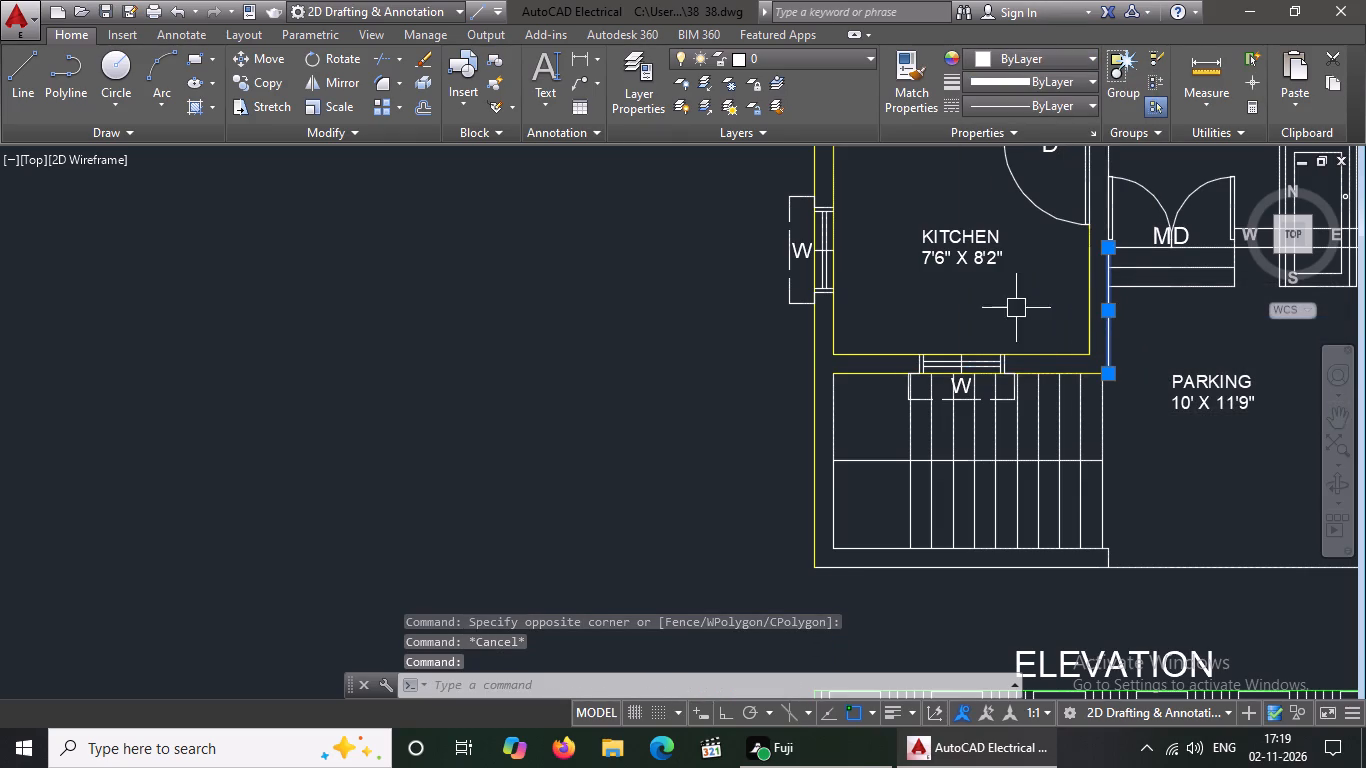
click(1055, 48)
drag(1000, 261, 992, 282)
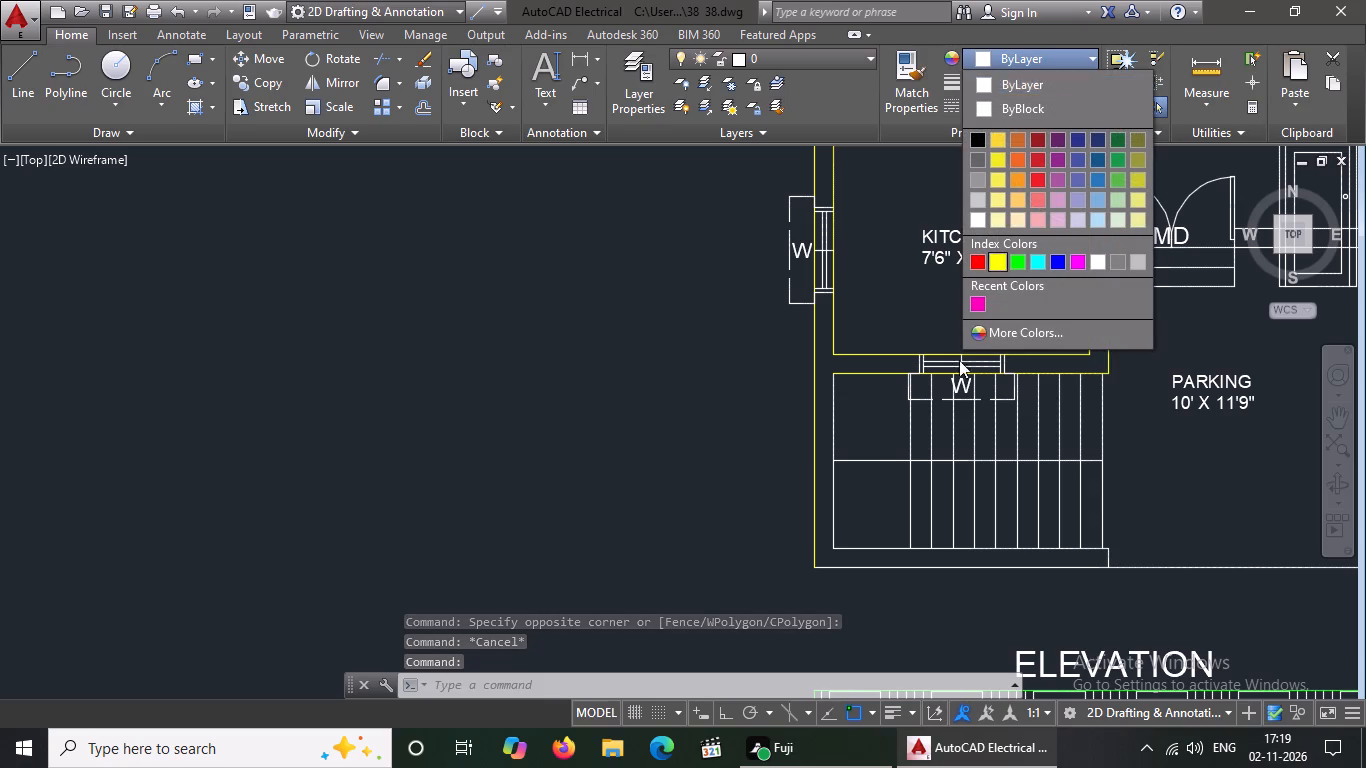
key(Escape)
Change the lines of the wall between the kitchen's D door and the drawing room's MD door to yellow.
scroll(842, 412, down, 3)
scroll(949, 407, up, 2)
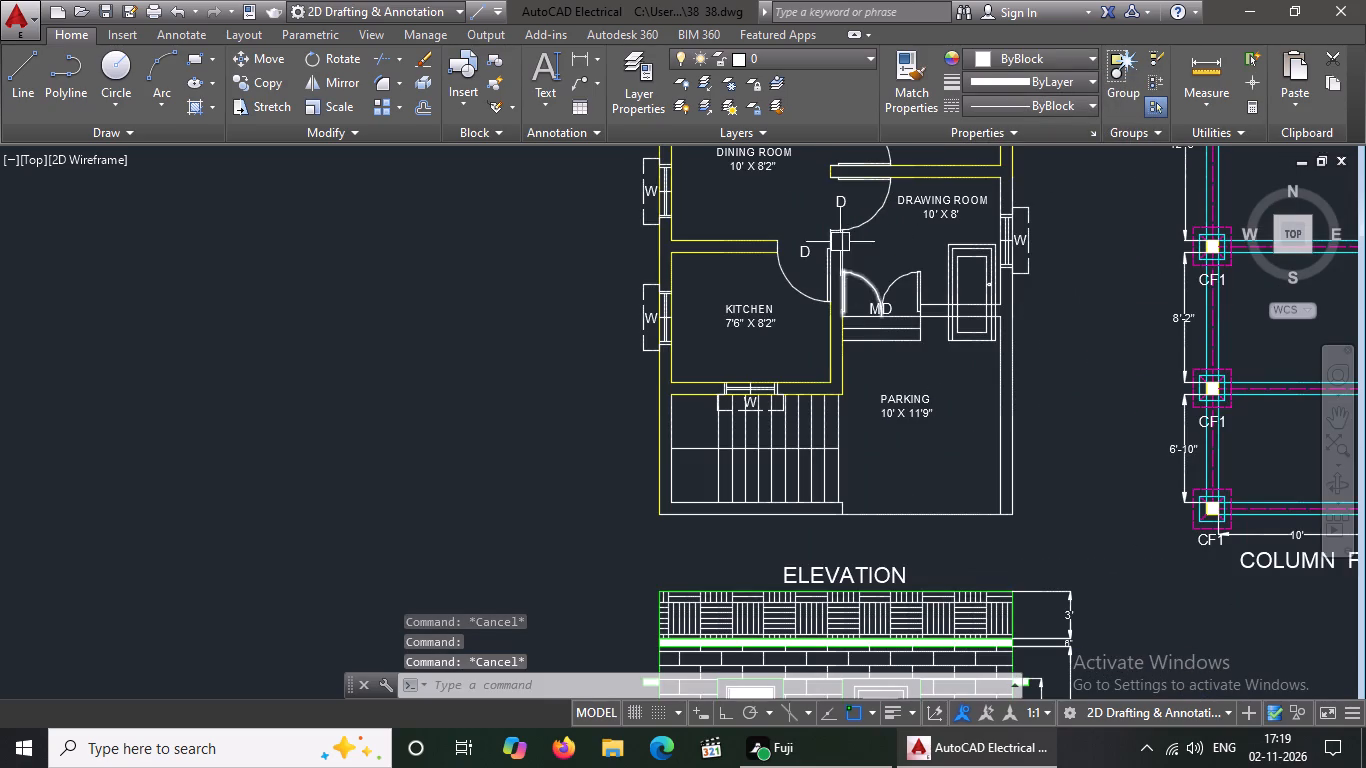
click(820, 212)
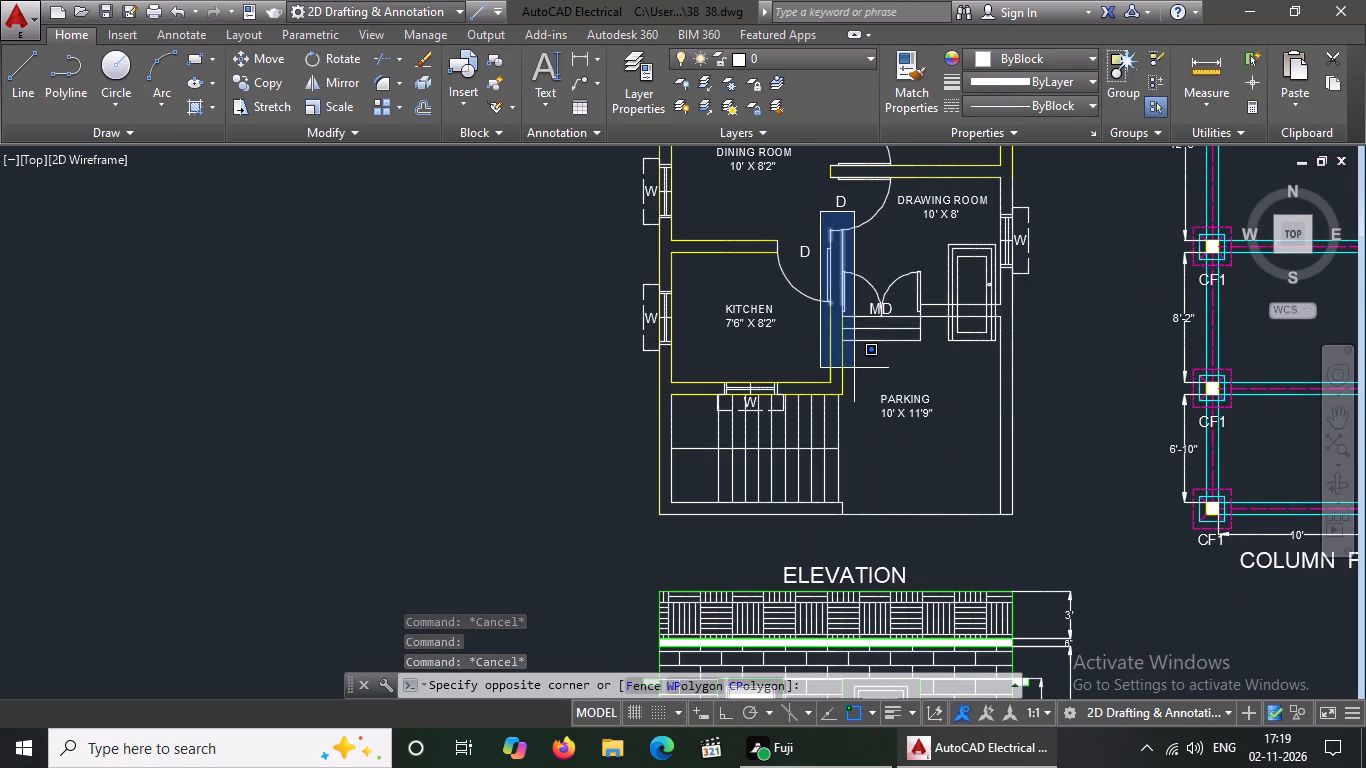
click(854, 368)
click(1007, 55)
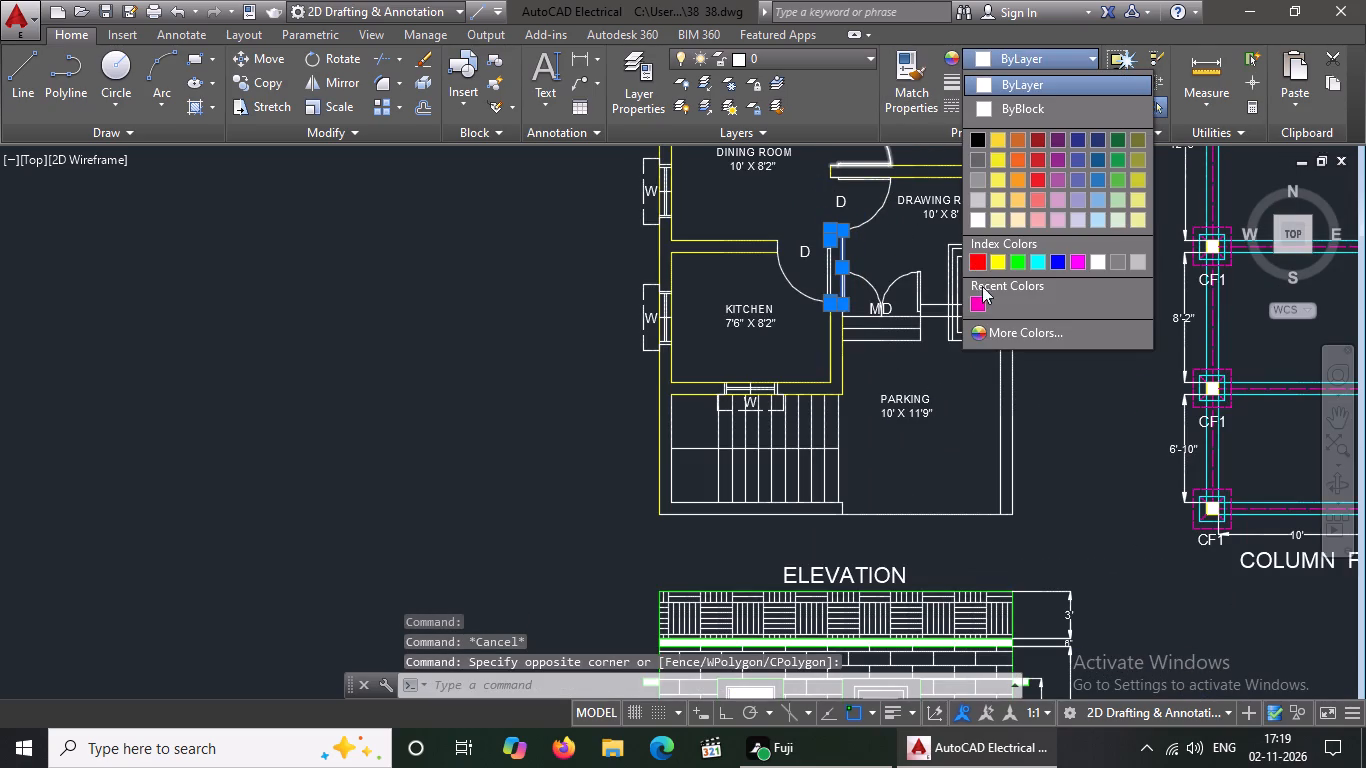
click(999, 257)
key(Escape)
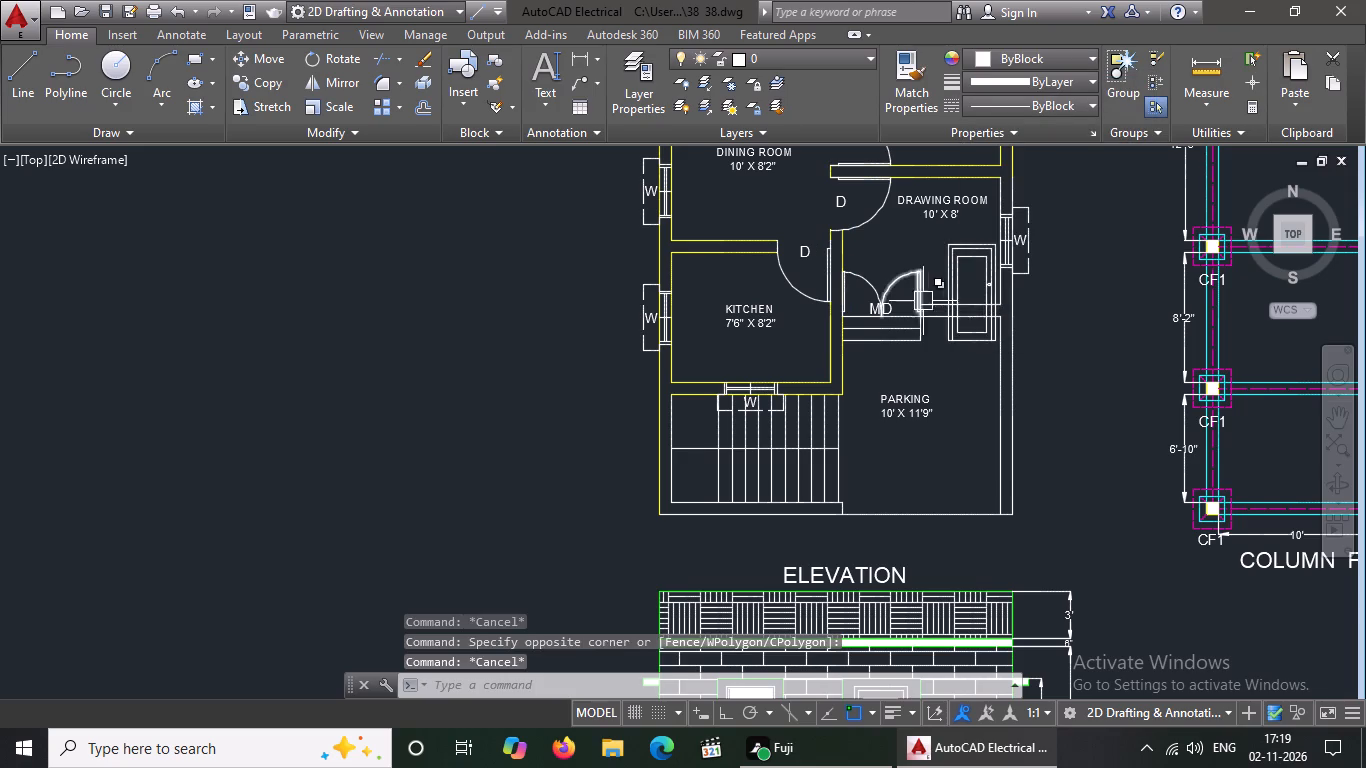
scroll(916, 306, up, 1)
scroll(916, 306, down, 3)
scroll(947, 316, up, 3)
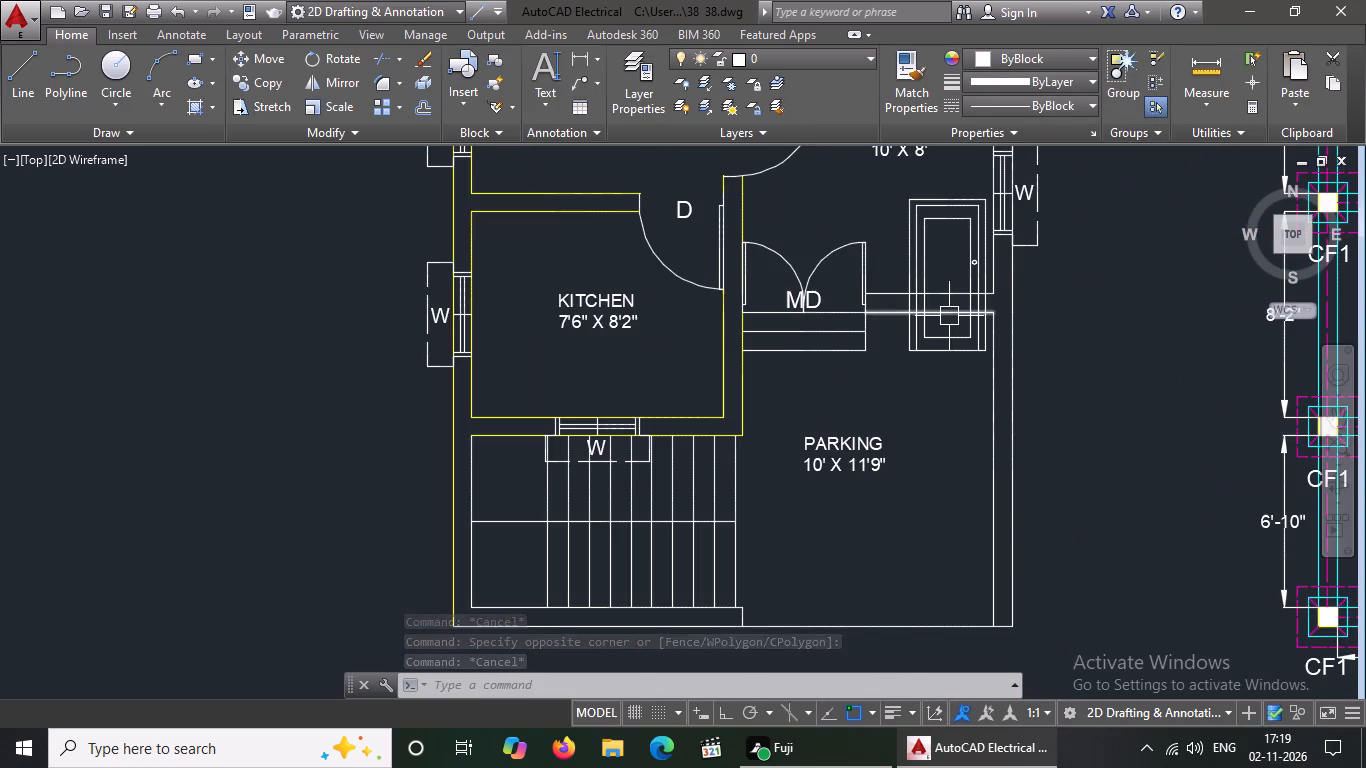
Delete the stray door block overlapping the wall between the drawing room and the parking area.
scroll(950, 317, down, 1)
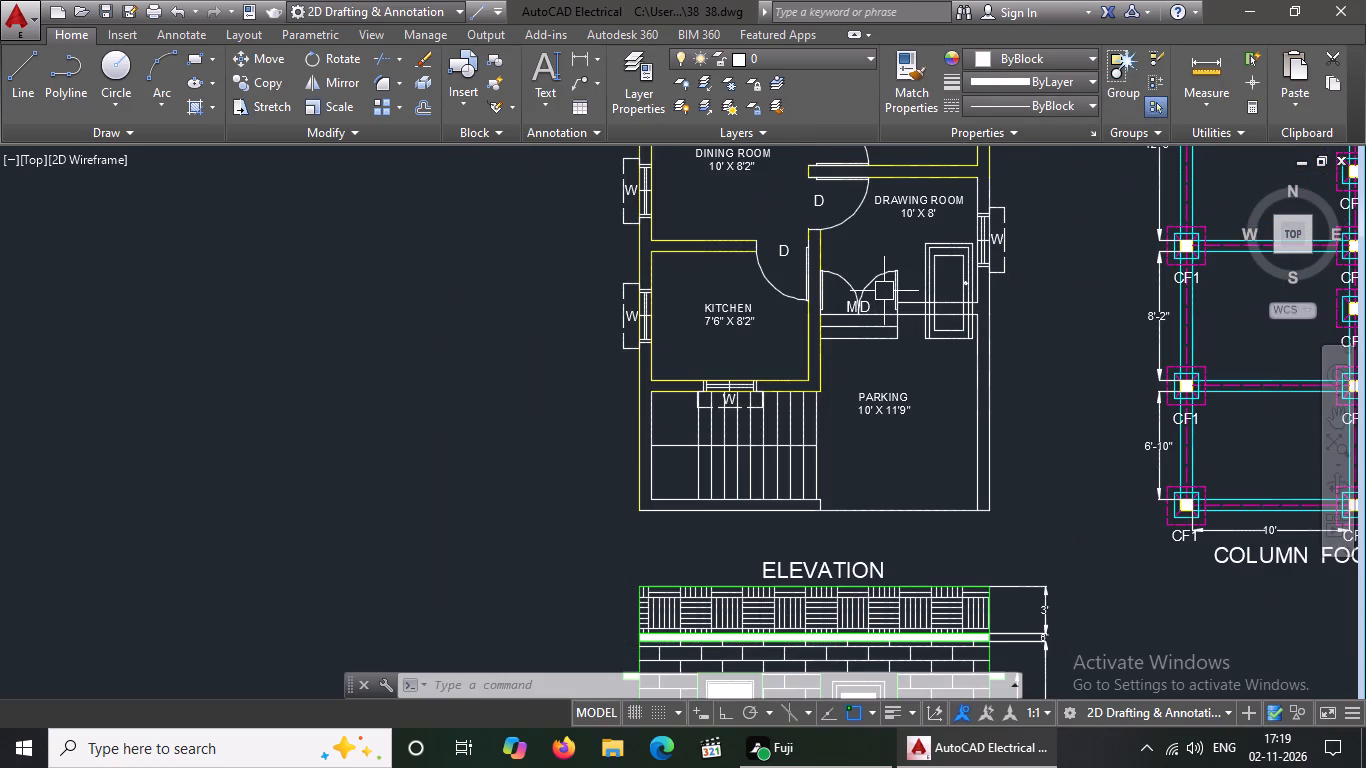
click(931, 273)
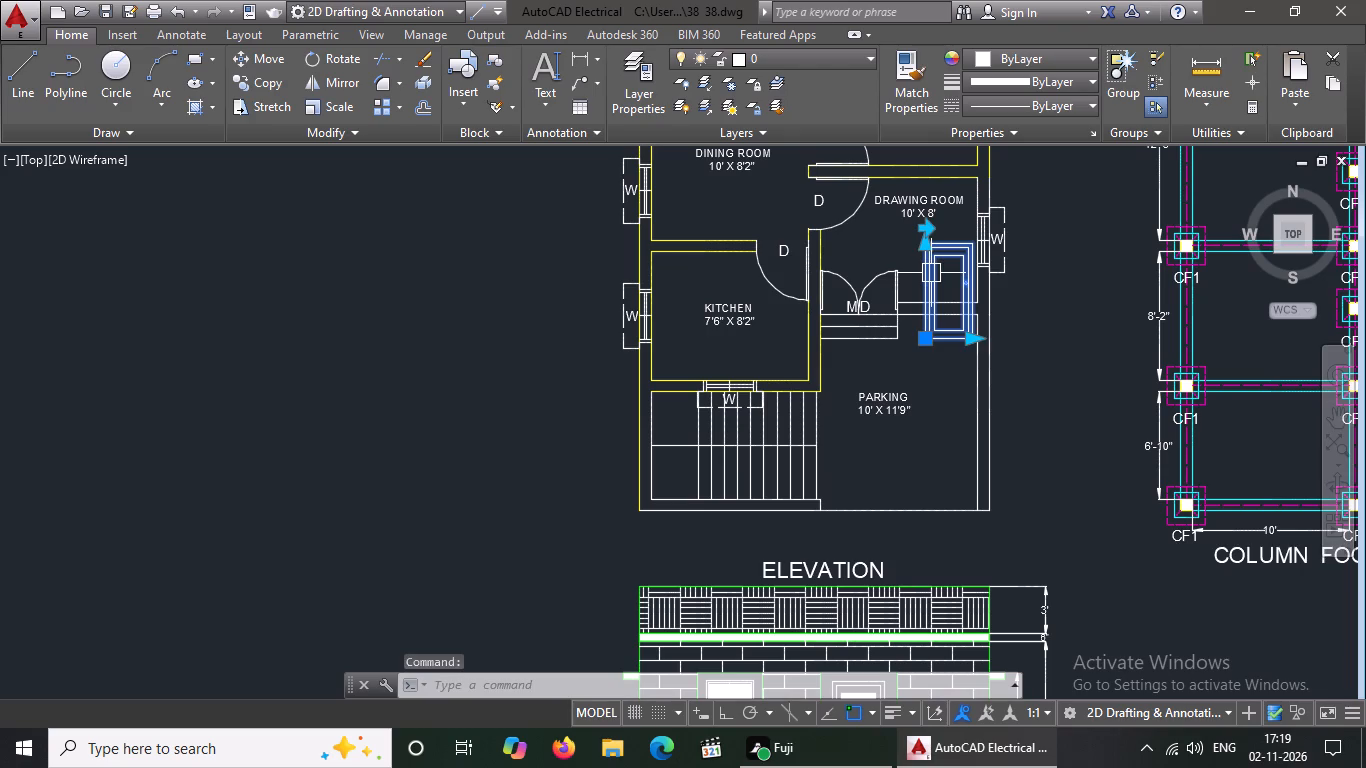
key(Delete)
Change both lines of the wall between the drawing room and the parking area to yellow.
scroll(945, 314, down, 2)
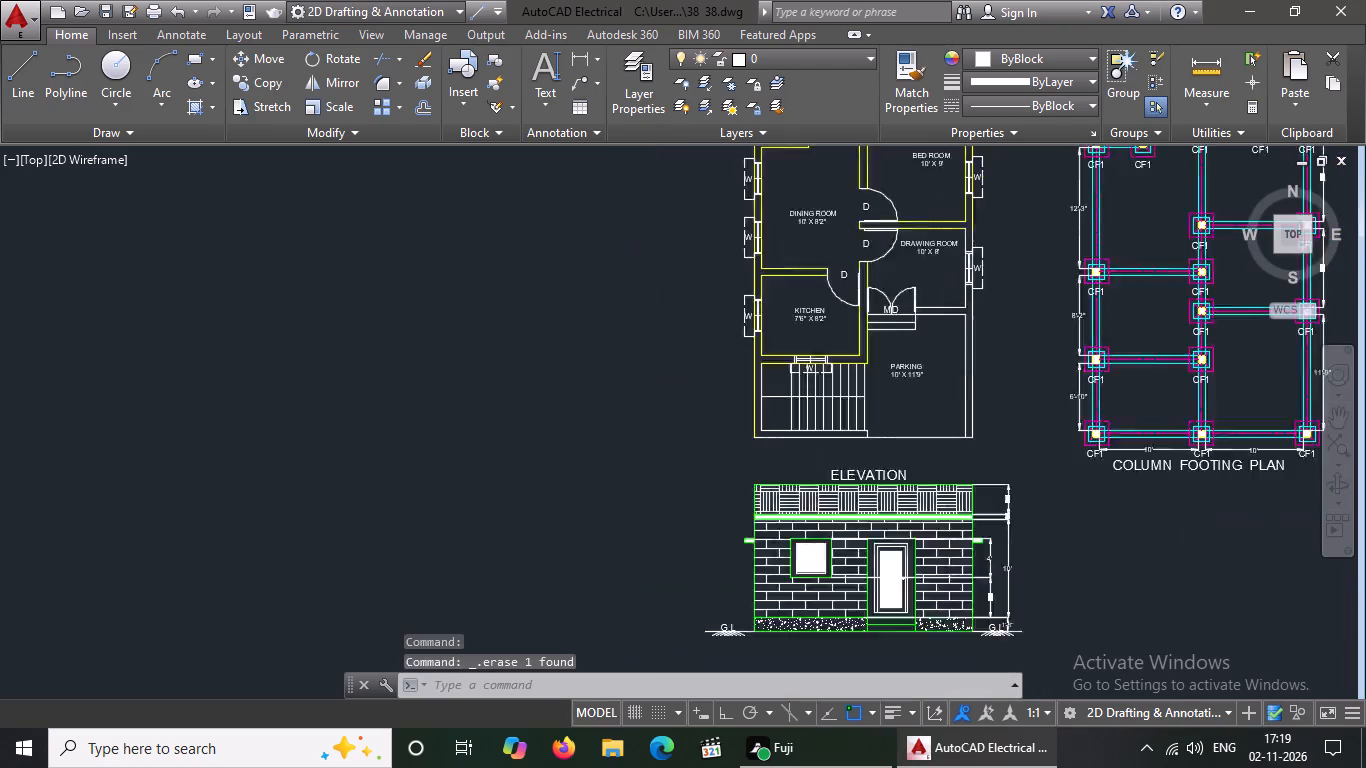
scroll(945, 316, down, 1)
scroll(1060, 343, up, 2)
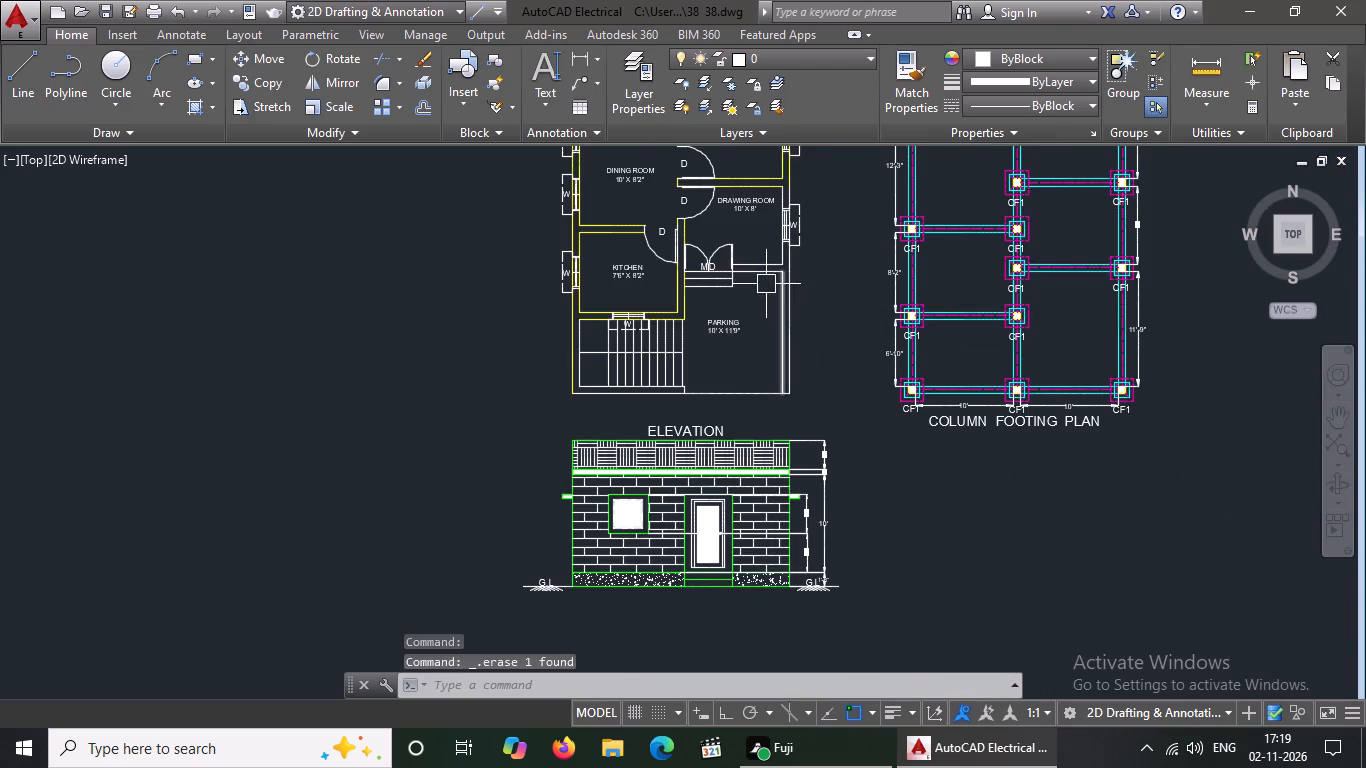
scroll(763, 283, up, 2)
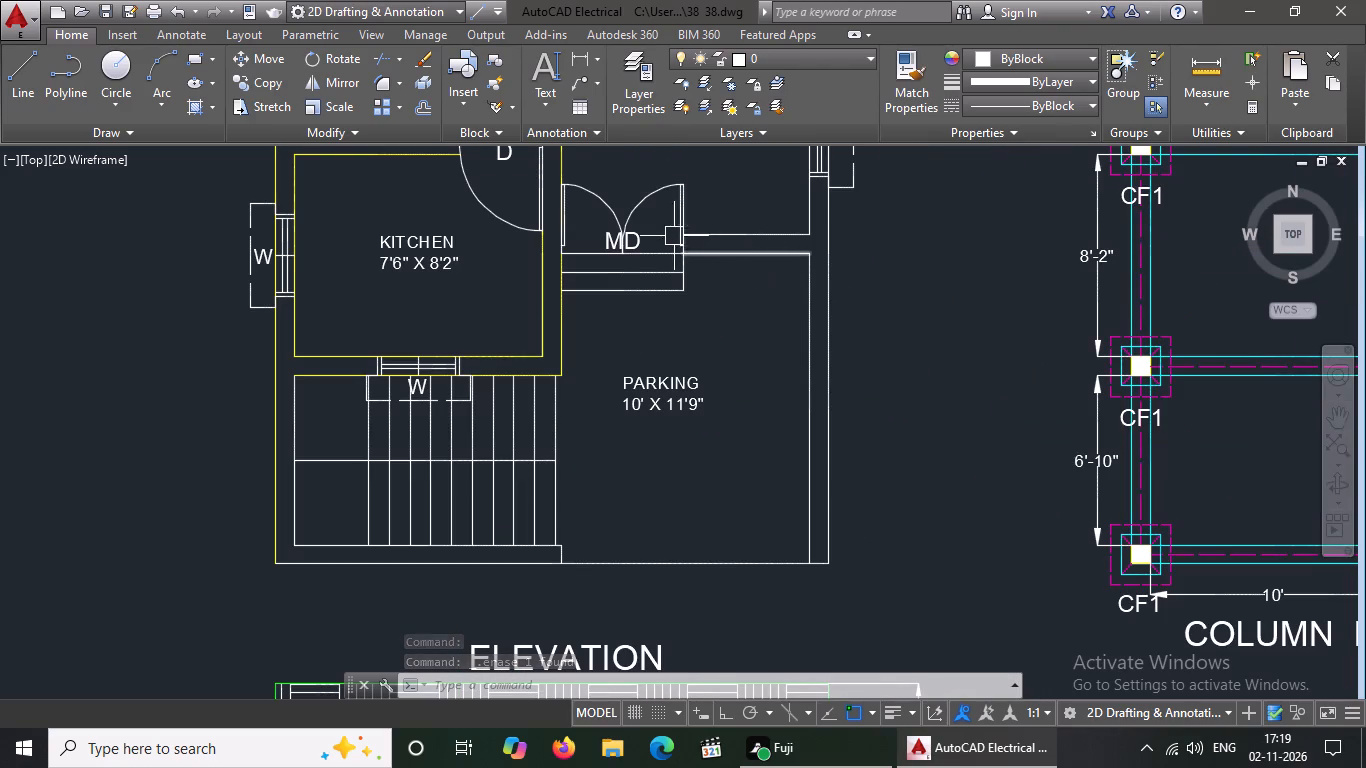
click(668, 217)
click(899, 279)
click(1018, 51)
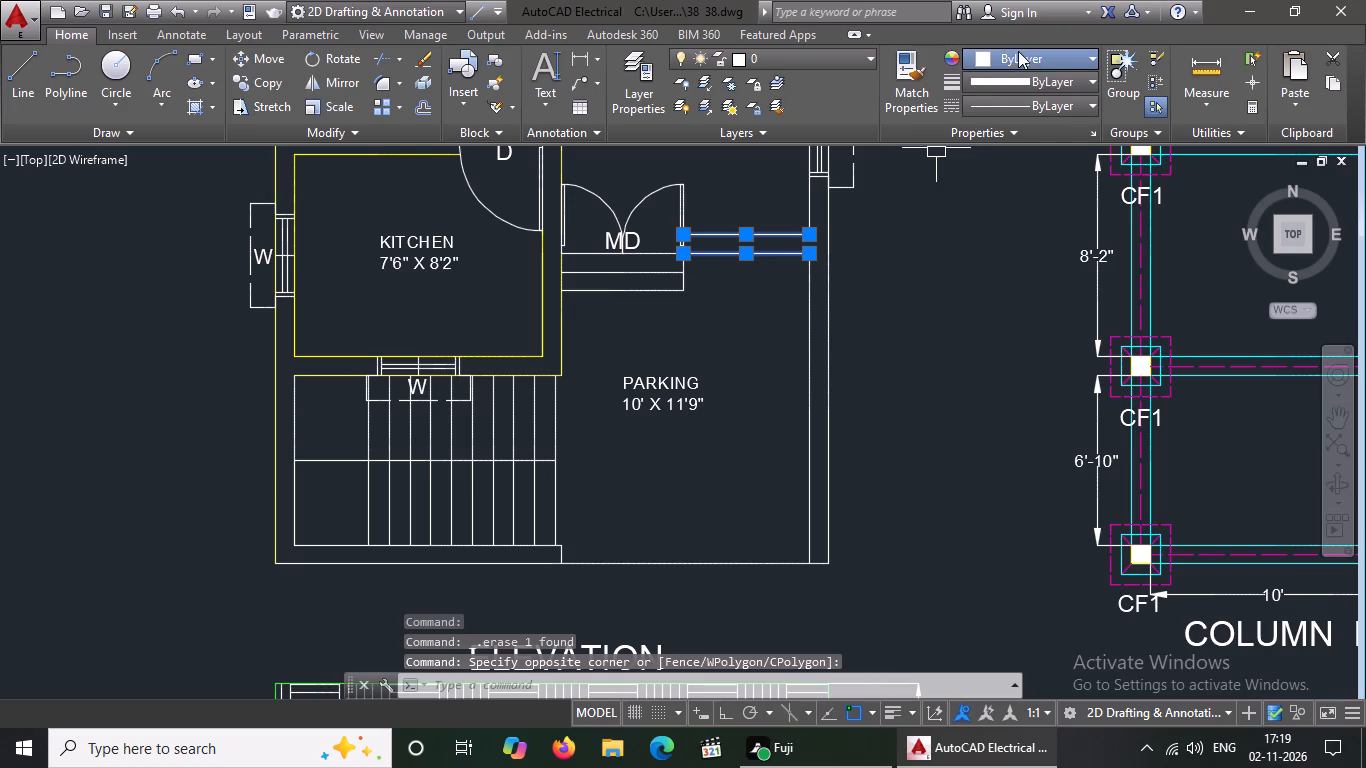
click(995, 262)
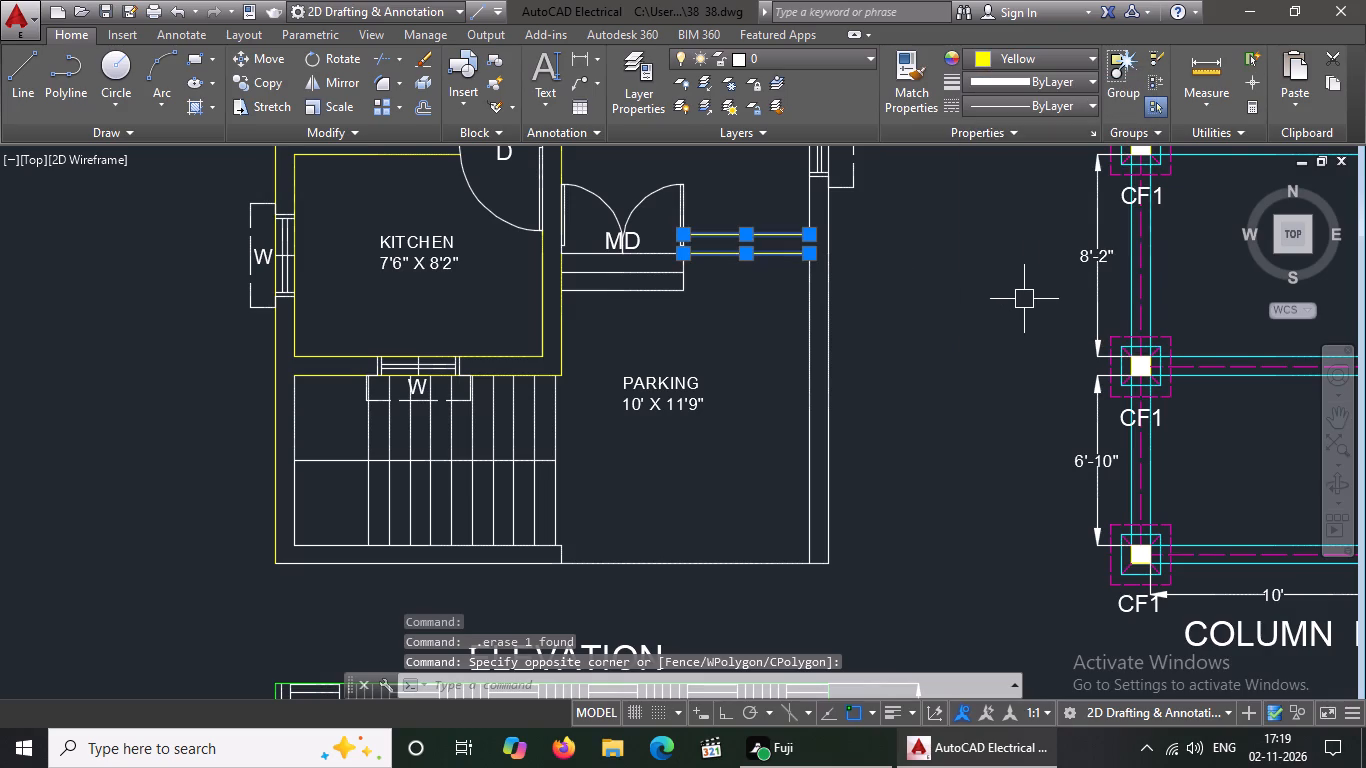
key(Escape)
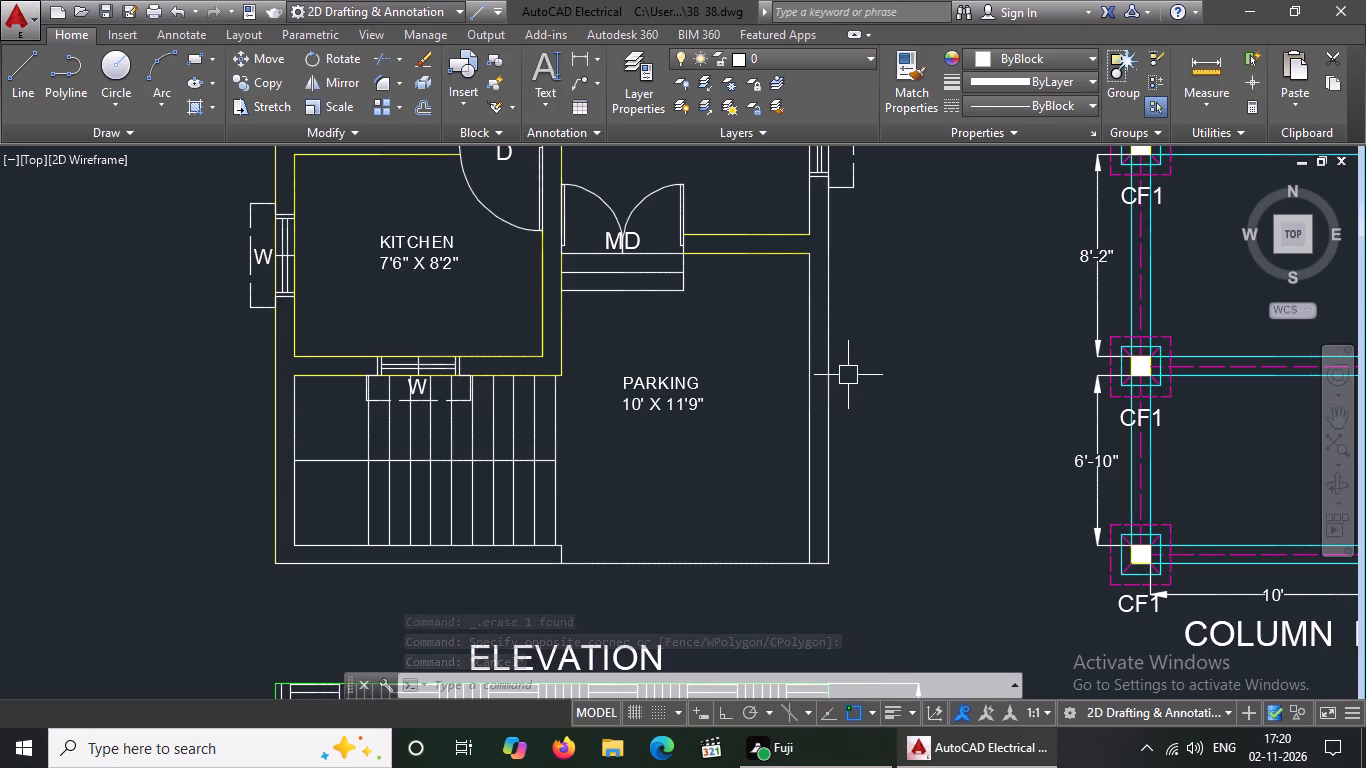
Change the inner and outer lines of the drawing room's exterior wall at its W window to yellow.
scroll(884, 274, down, 2)
scroll(870, 222, up, 1)
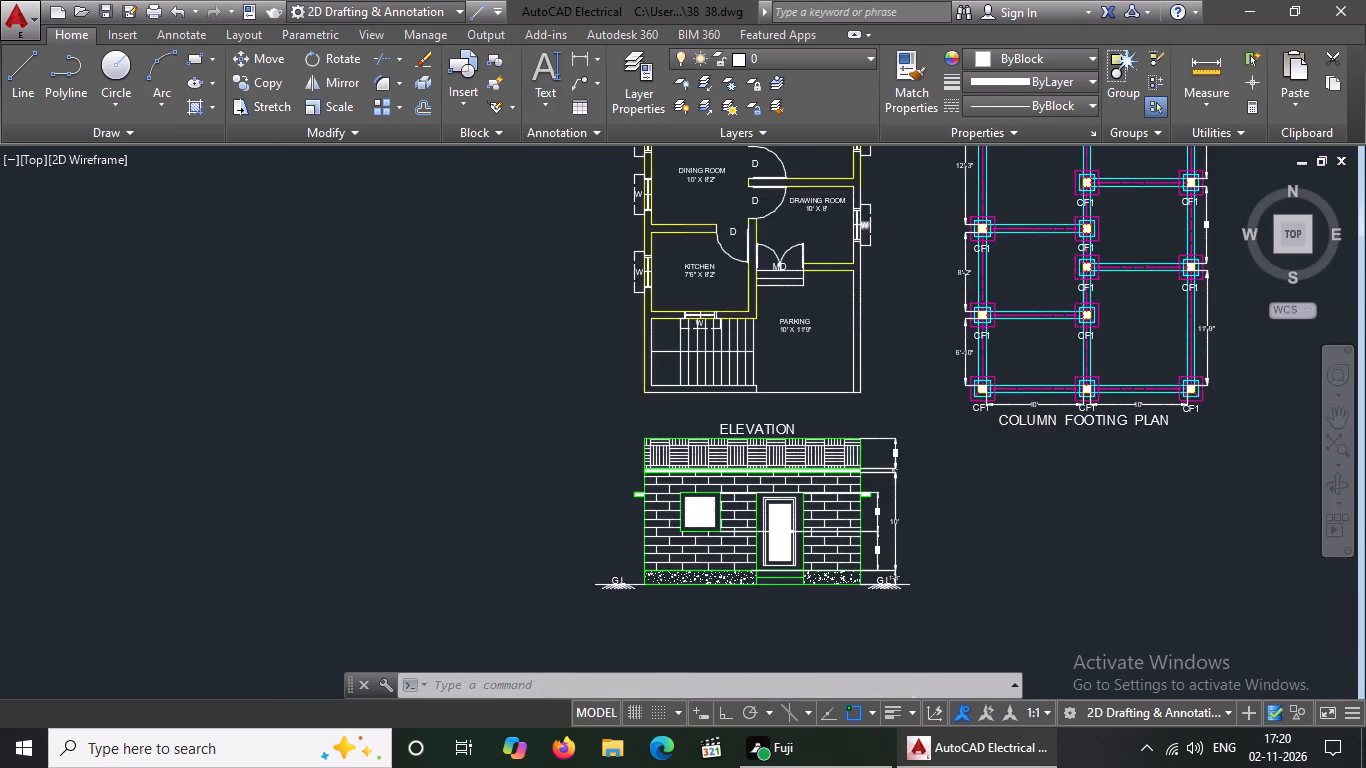
scroll(870, 222, up, 2)
scroll(823, 250, down, 2)
scroll(810, 197, up, 3)
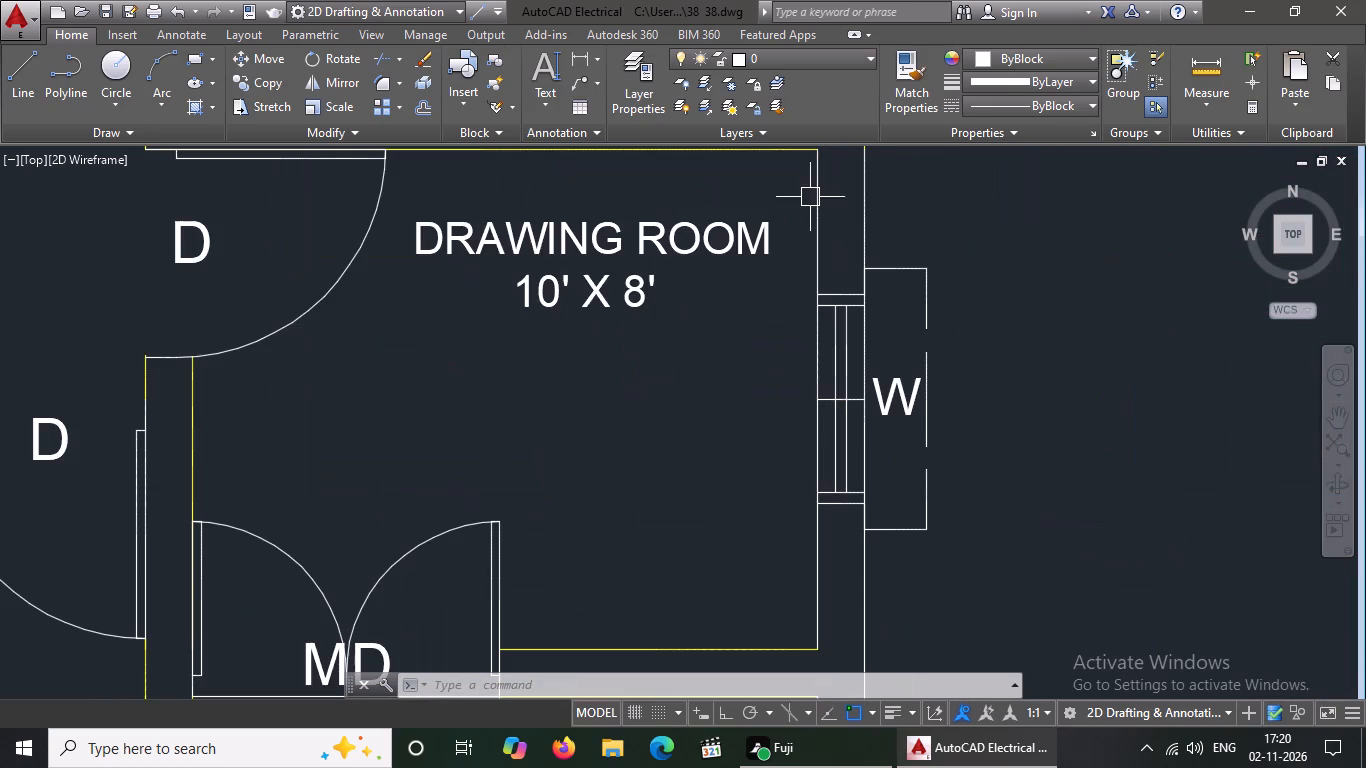
drag(811, 217, 821, 216)
click(1026, 52)
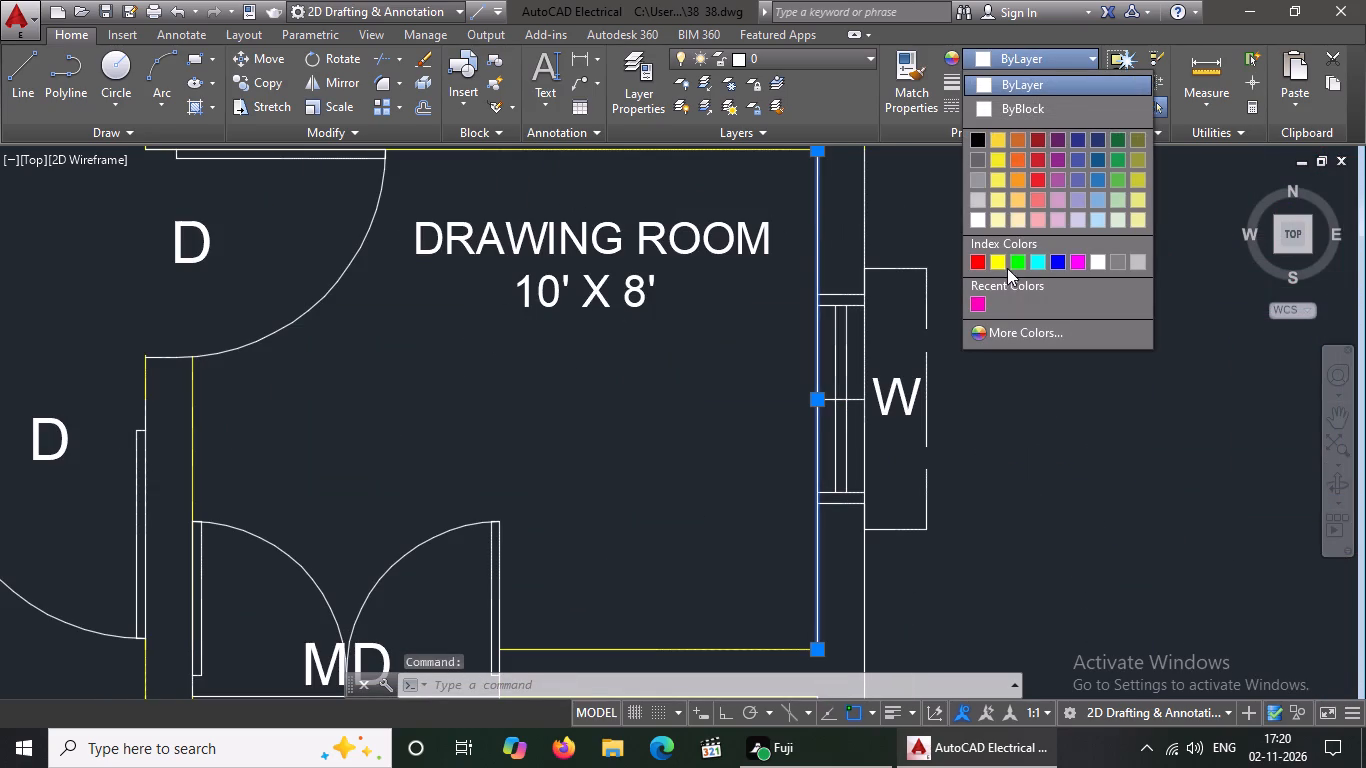
click(994, 264)
key(Escape)
click(862, 229)
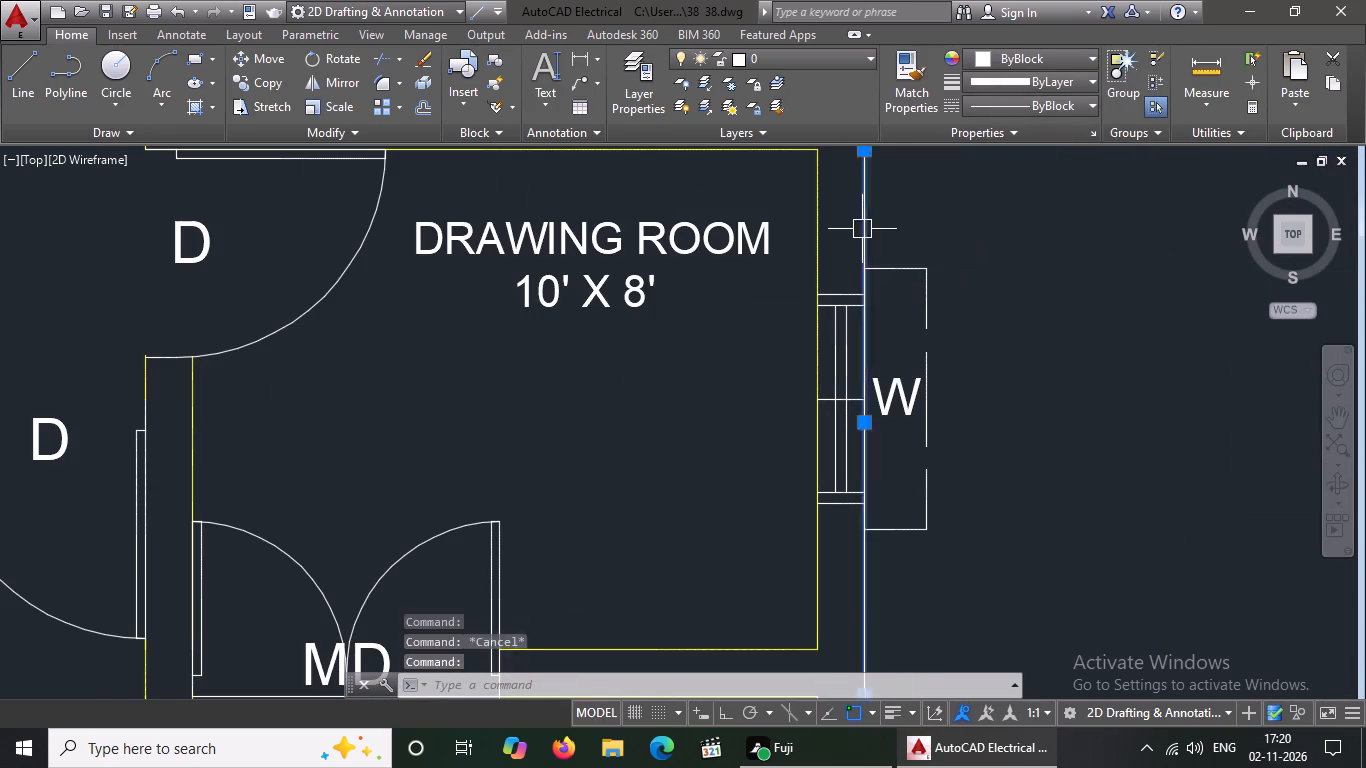
click(1048, 60)
click(997, 259)
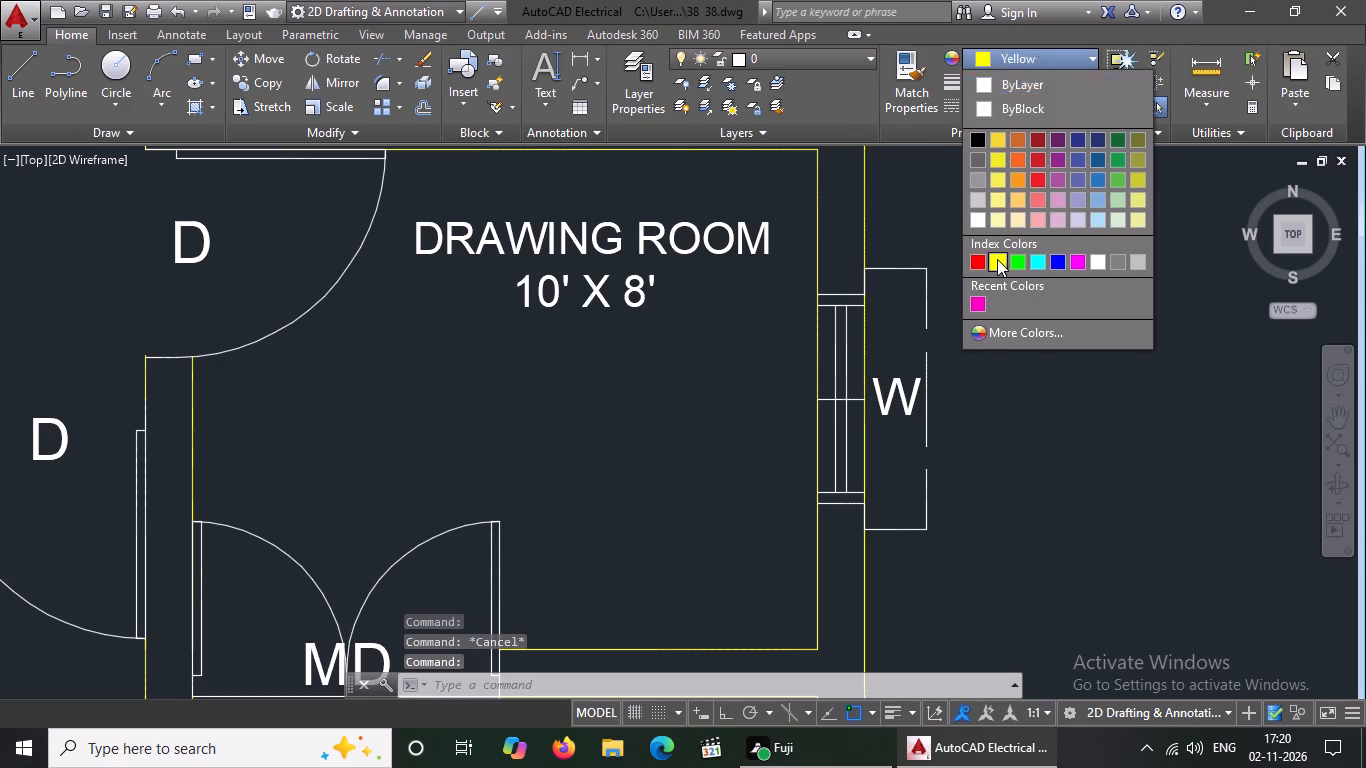
key(Escape)
Change the outer and inner lines of the parking area's exterior side wall to yellow.
scroll(987, 305, down, 3)
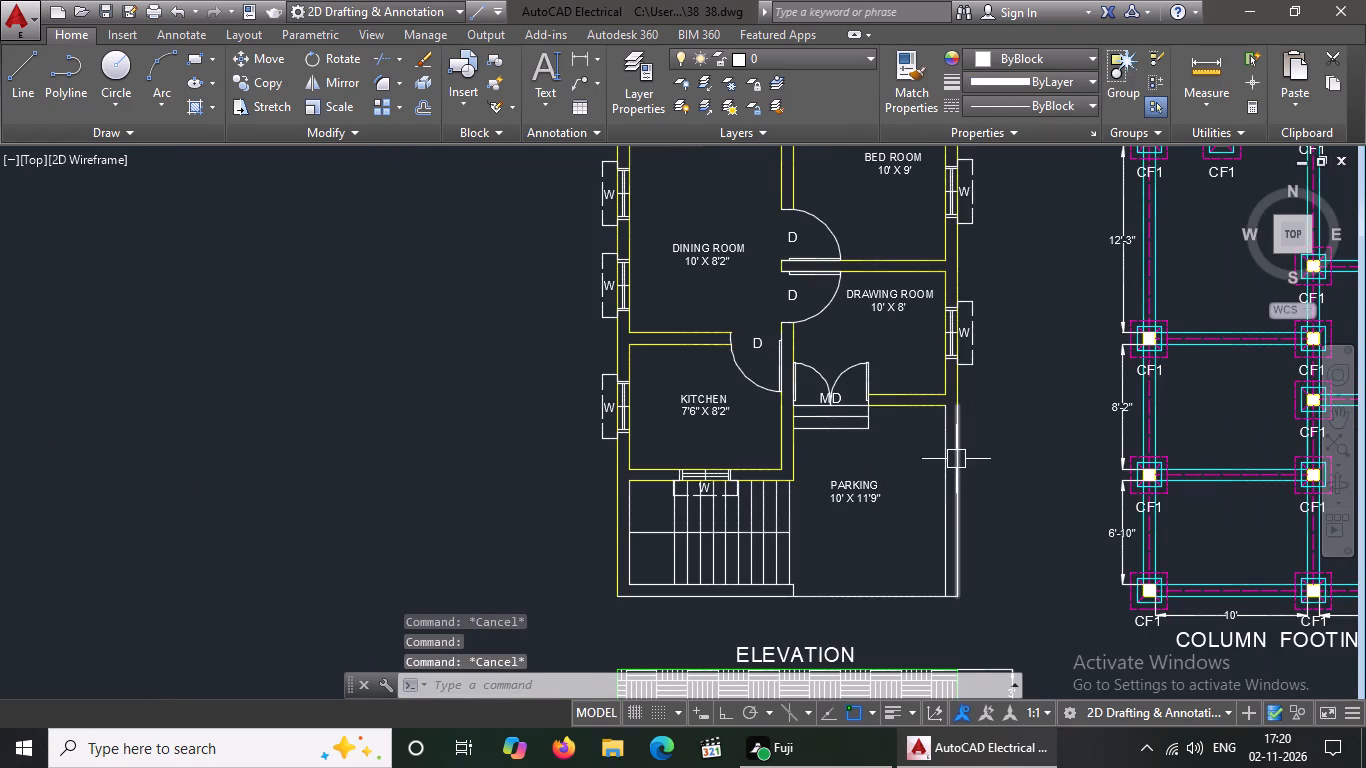
scroll(956, 459, up, 1)
click(957, 457)
click(1066, 64)
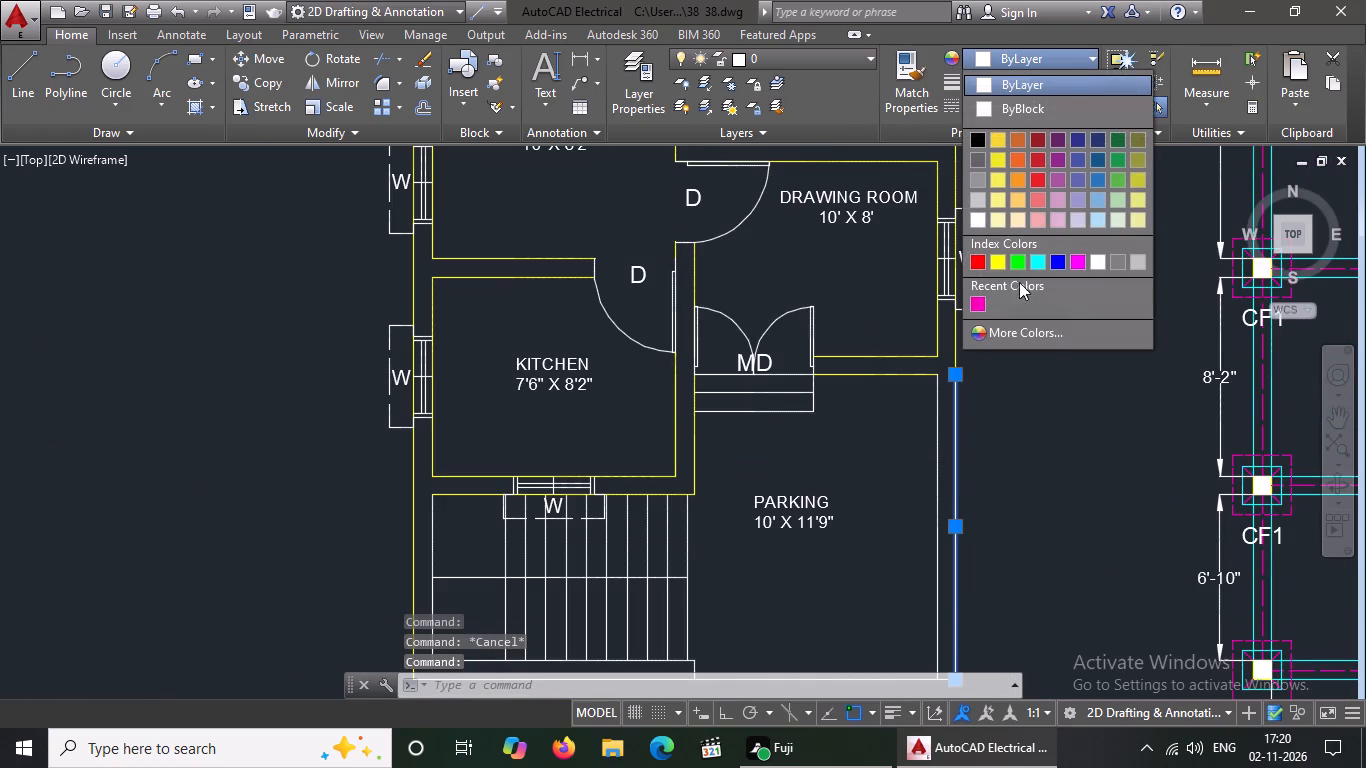
click(995, 258)
key(Escape)
click(939, 440)
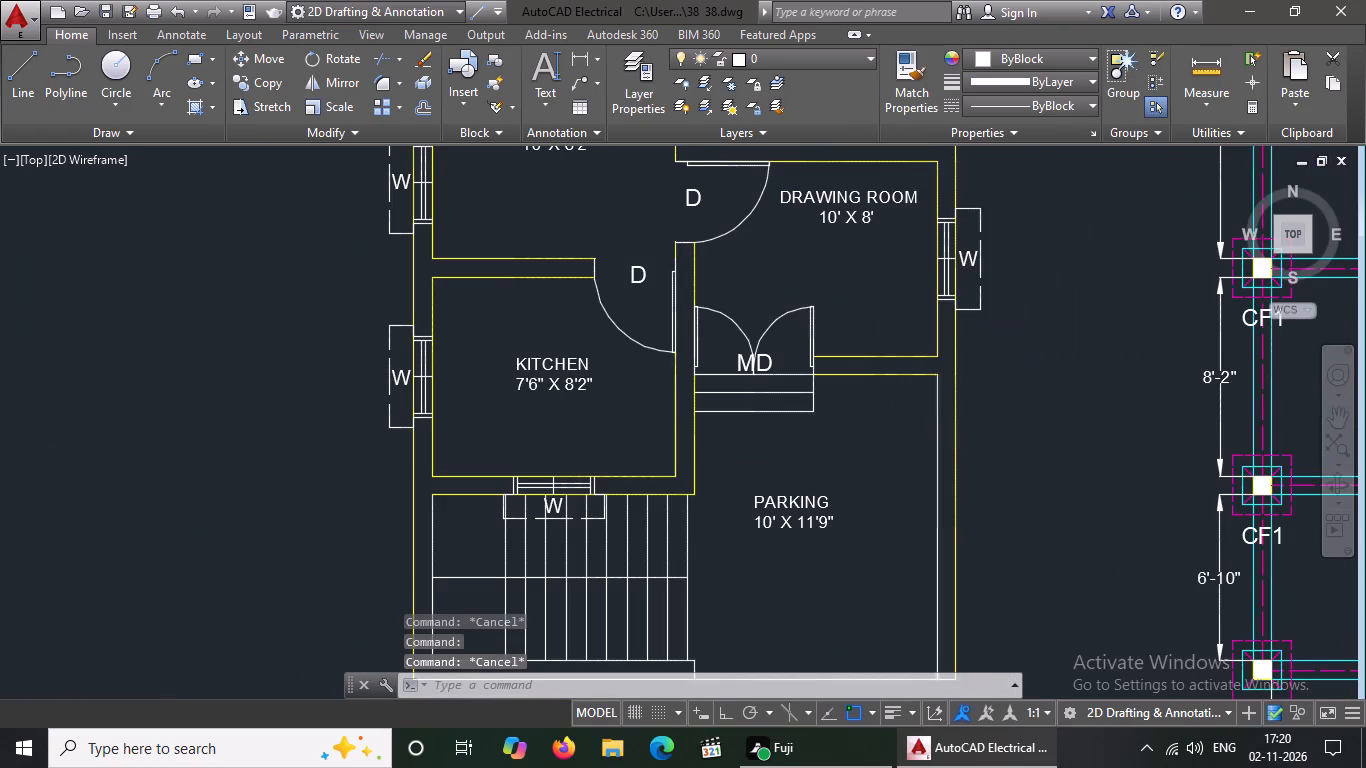
click(1054, 52)
click(997, 263)
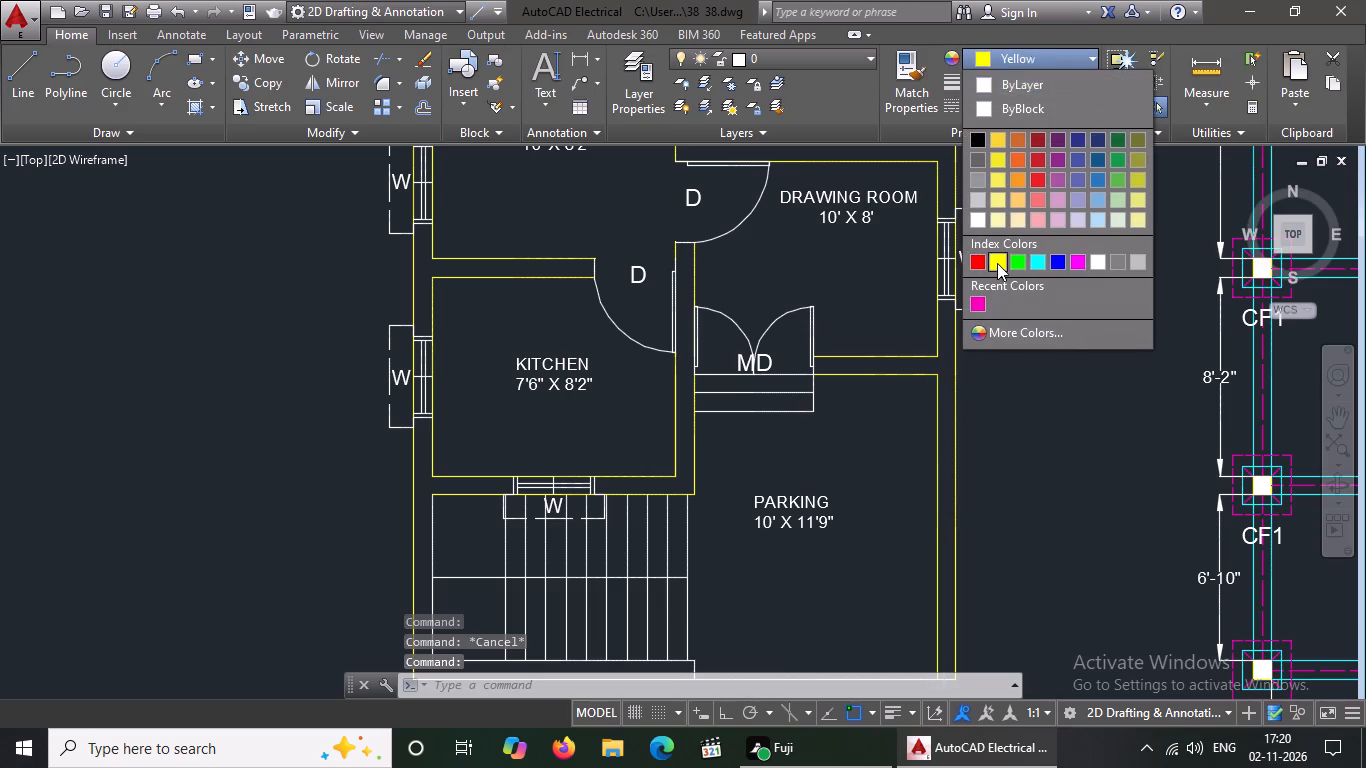
key(Escape)
Change the staircase front wall's inner and end lines and the plan's full-width front line to yellow.
scroll(990, 285, down, 2)
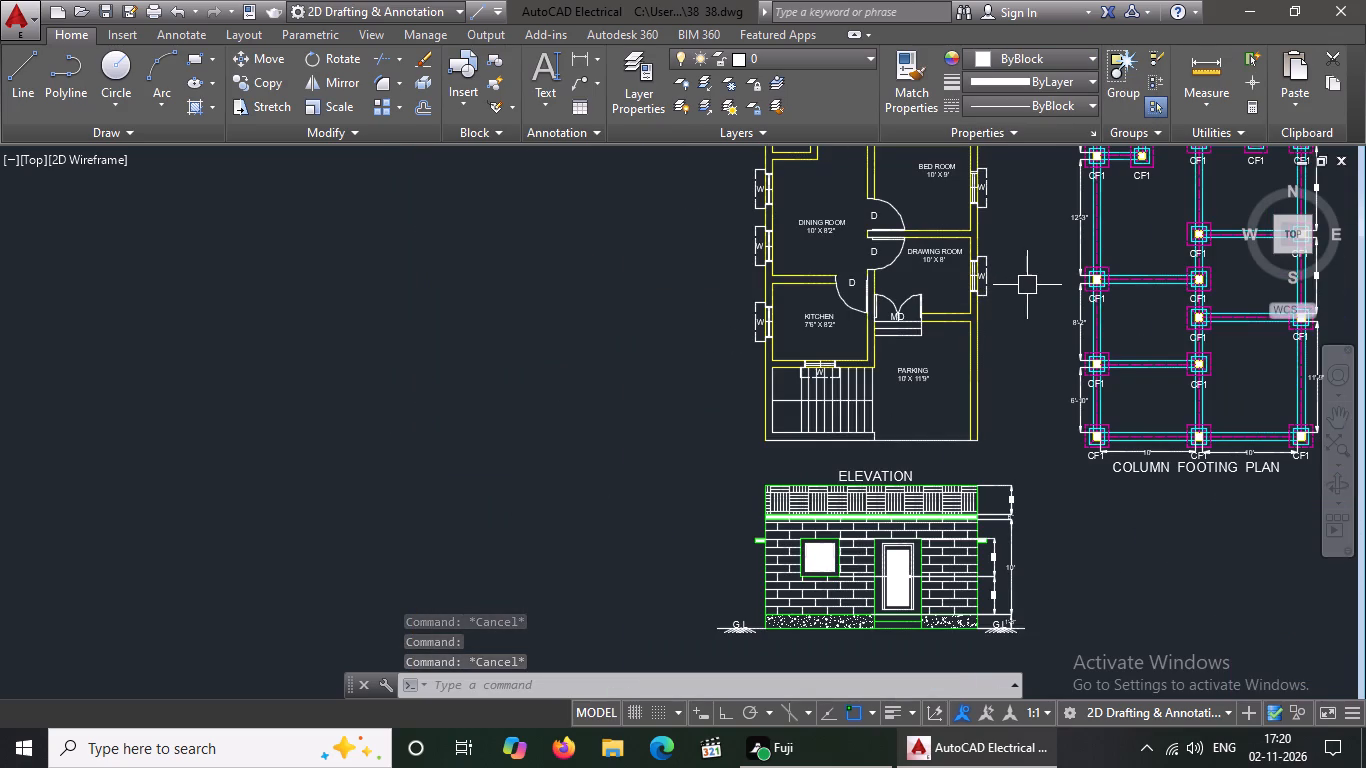
scroll(859, 481, up, 2)
click(570, 353)
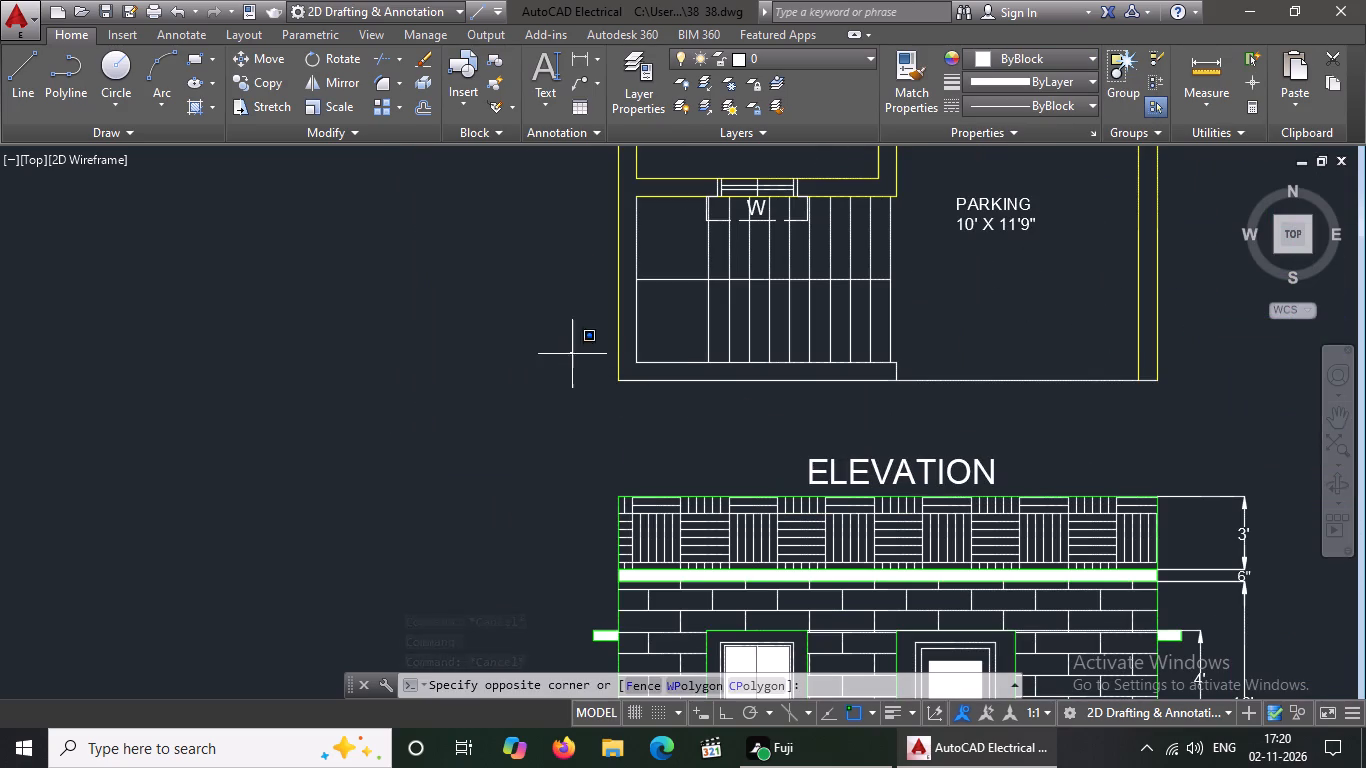
click(952, 406)
click(1023, 57)
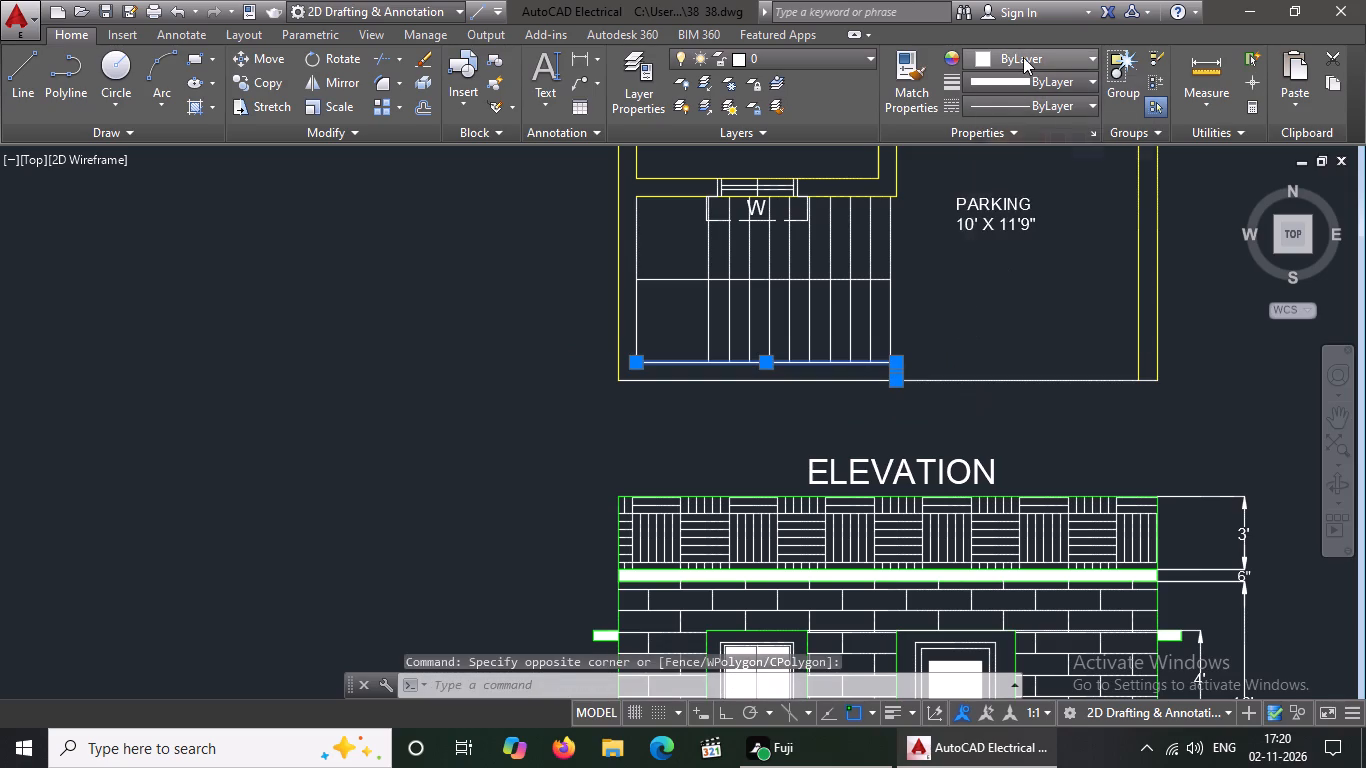
click(994, 256)
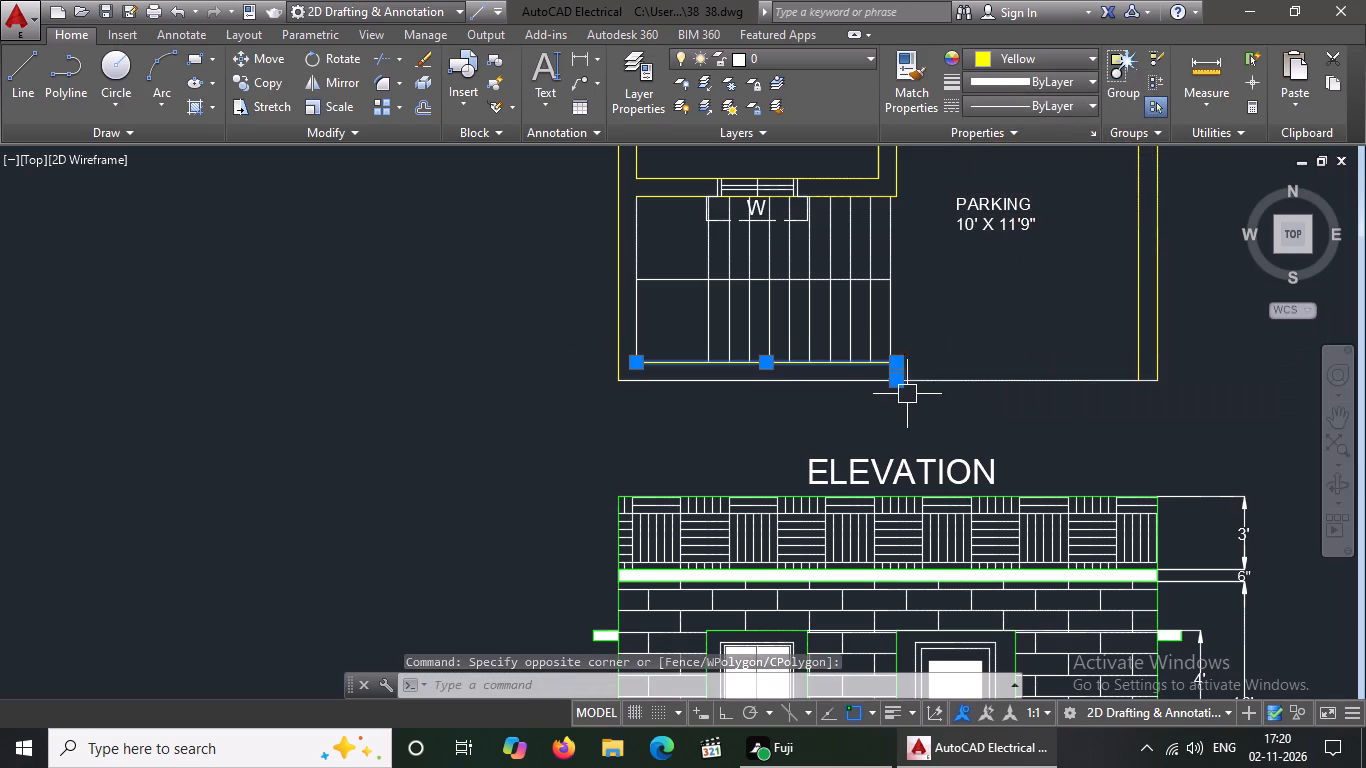
click(917, 387)
click(1044, 58)
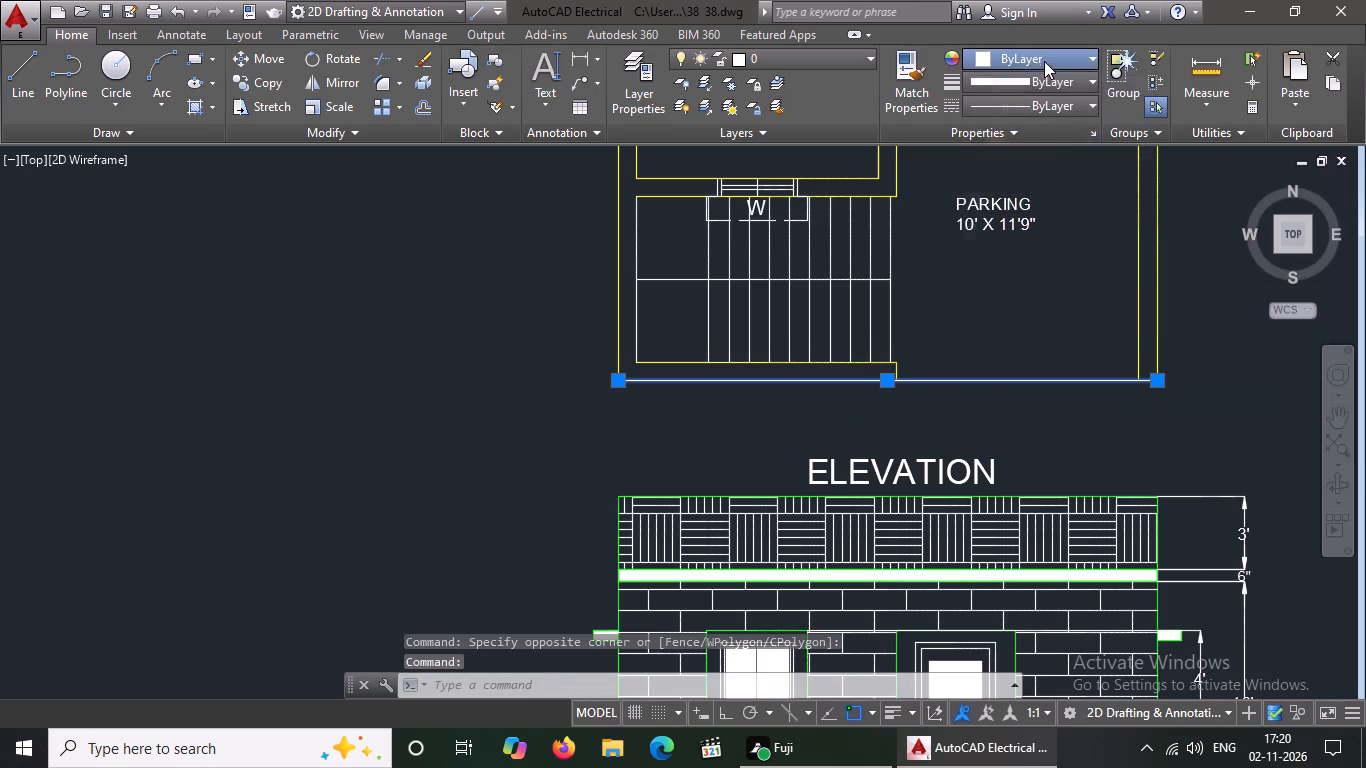
click(997, 259)
Change the inner line of the staircase's exterior side wall to yellow.
scroll(980, 341, down, 1)
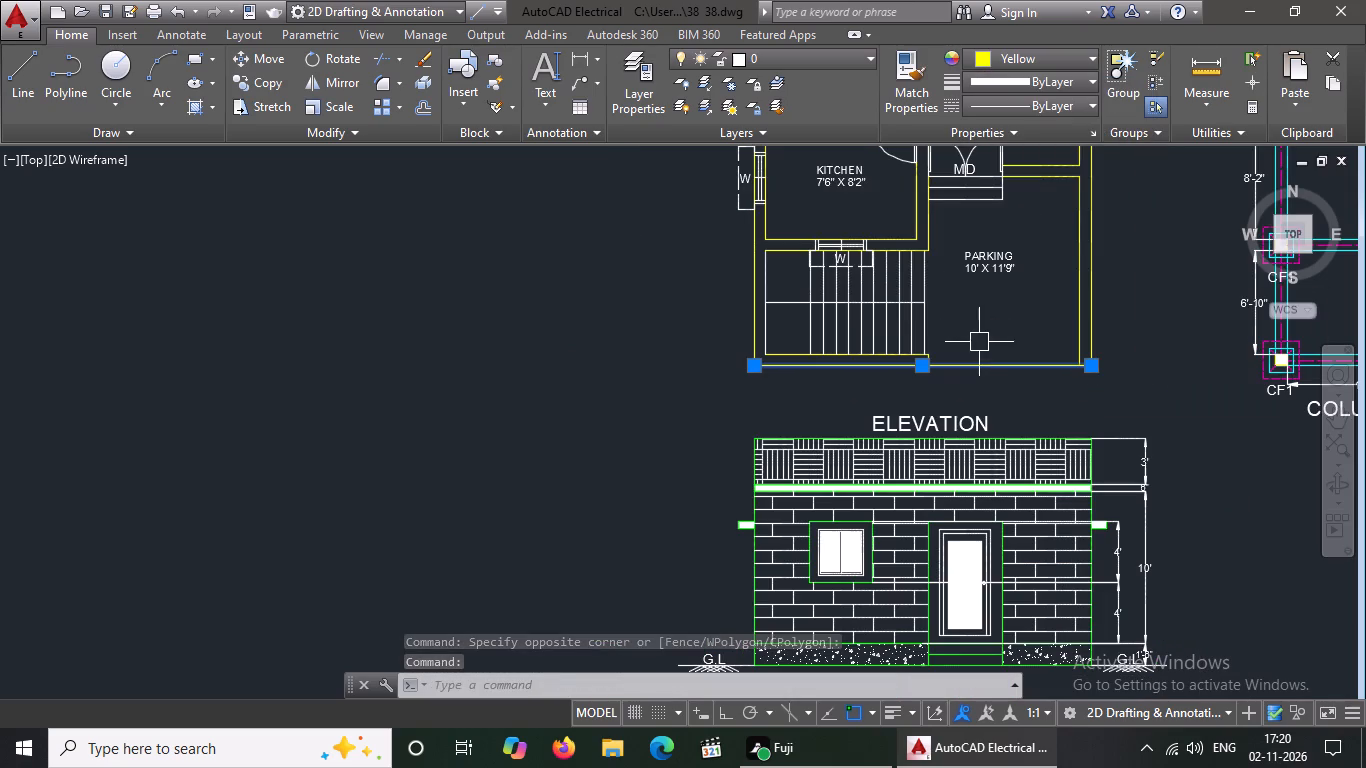
click(767, 285)
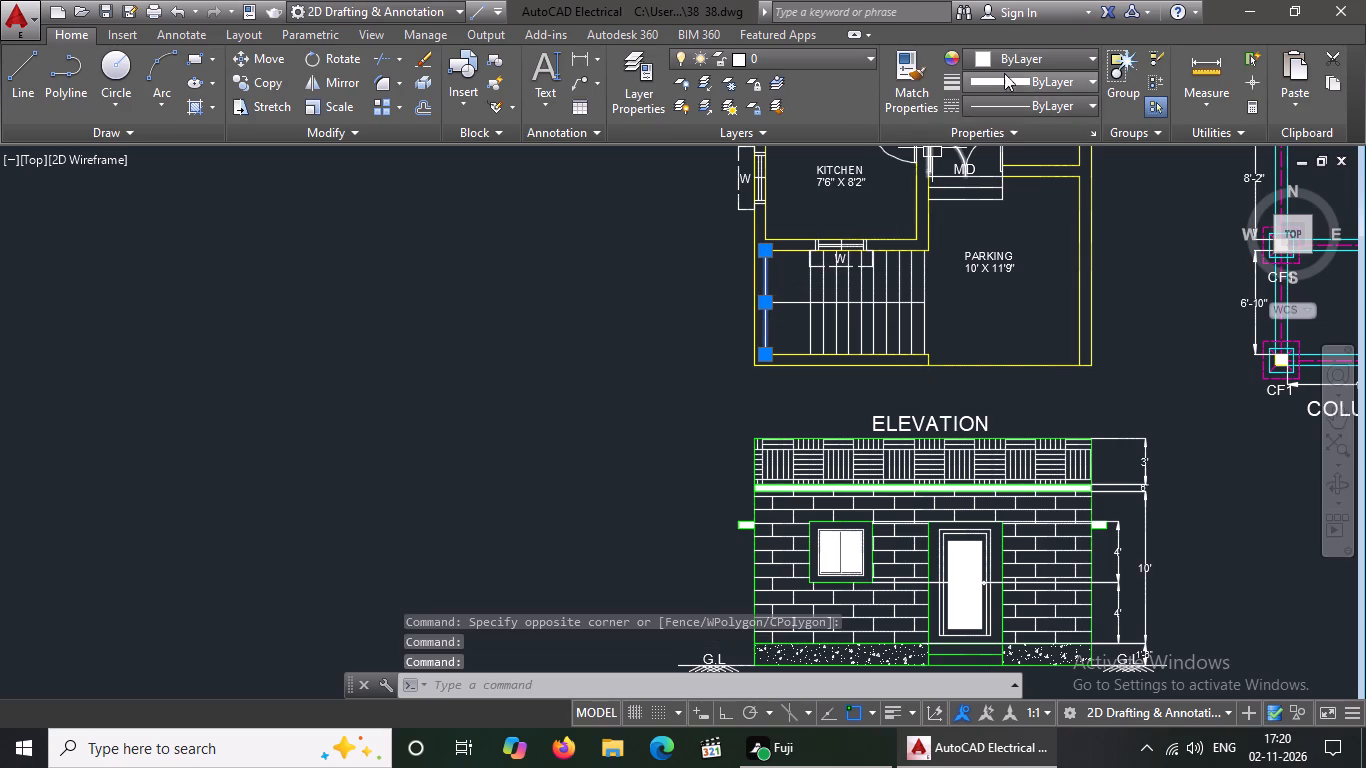
click(1010, 56)
click(993, 255)
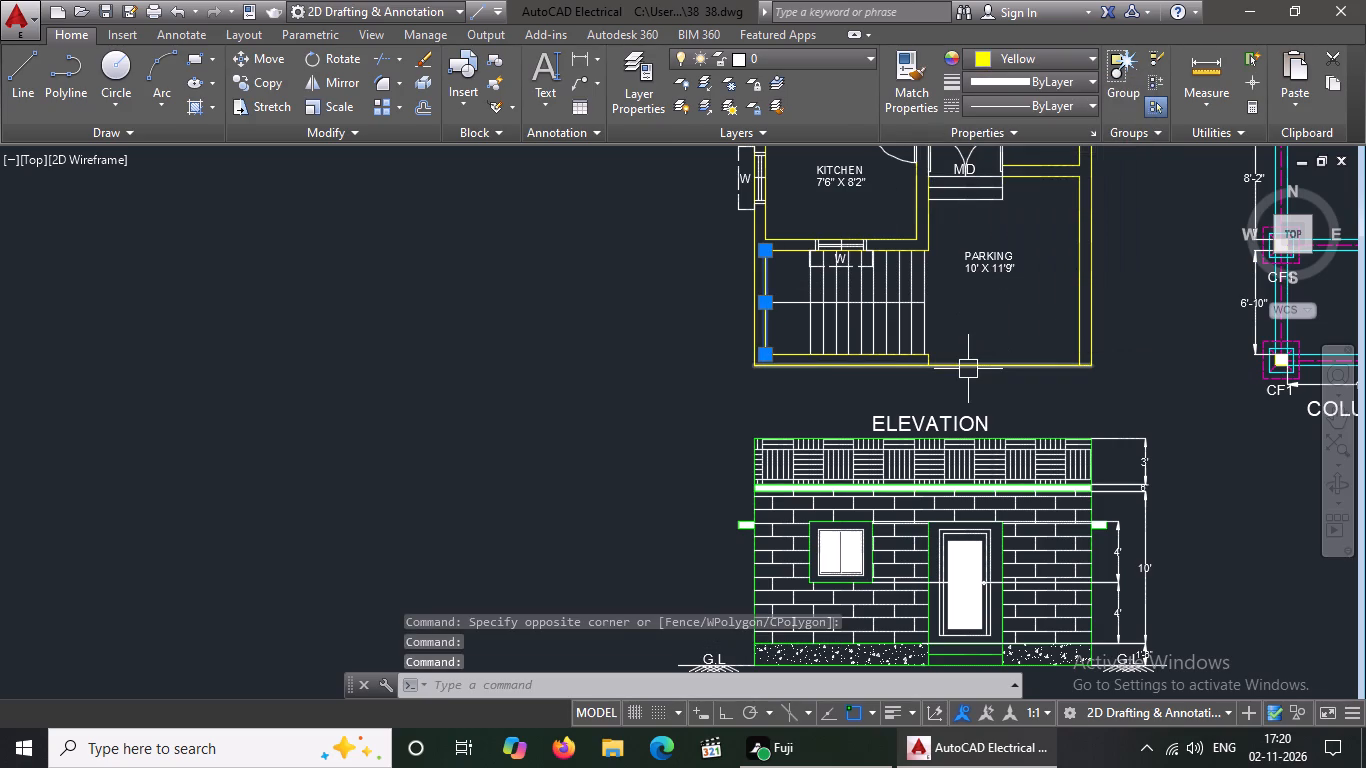
scroll(968, 369, down, 2)
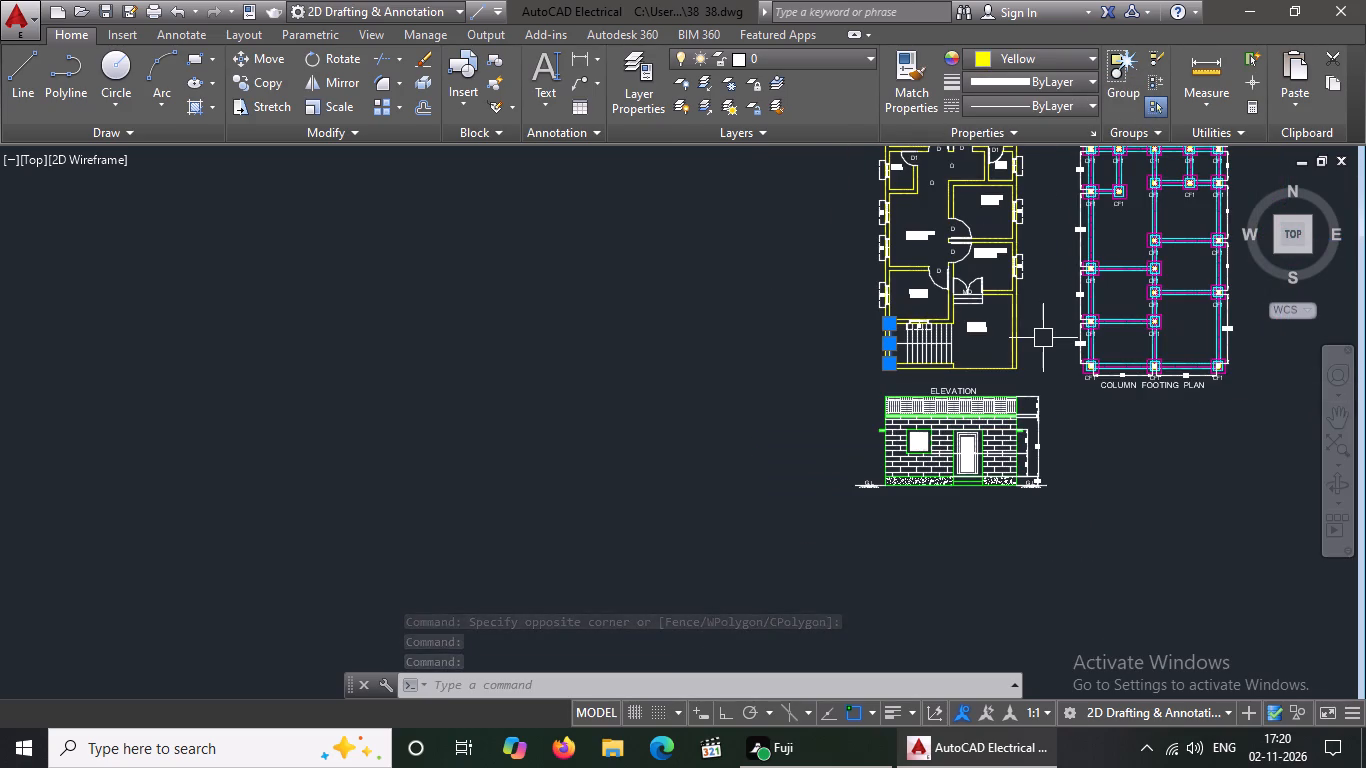
key(Escape)
Change the staircase's middle dividing line, which crosses the treads, to red.
scroll(997, 342, up, 2)
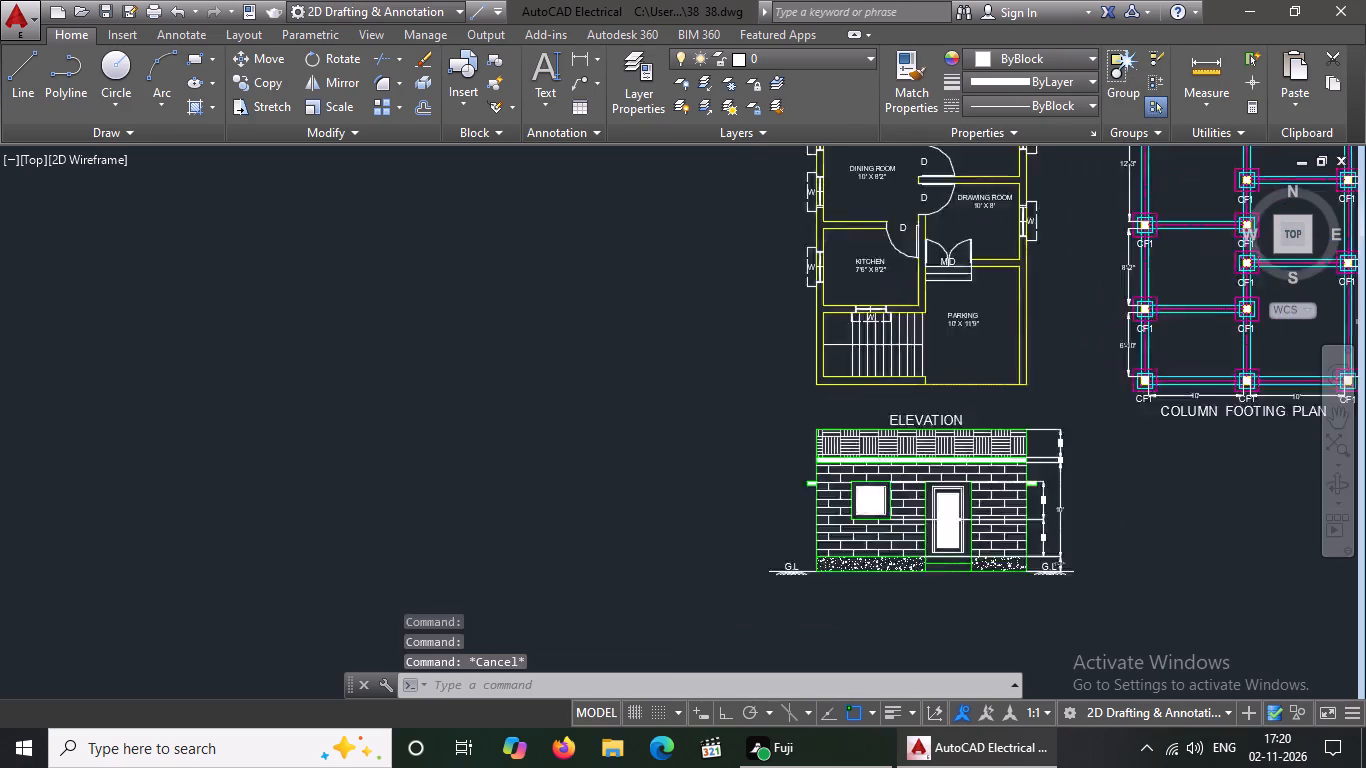
scroll(718, 361, up, 1)
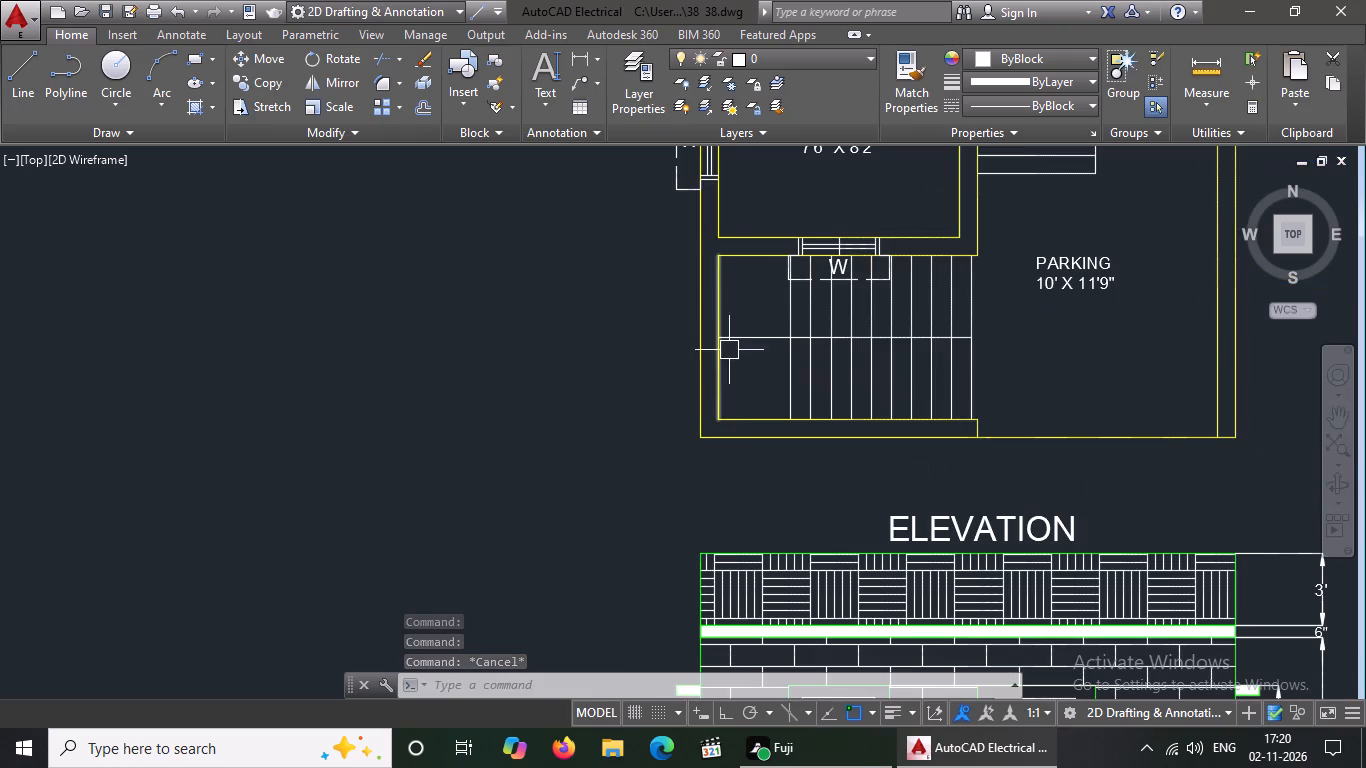
click(740, 335)
click(1059, 58)
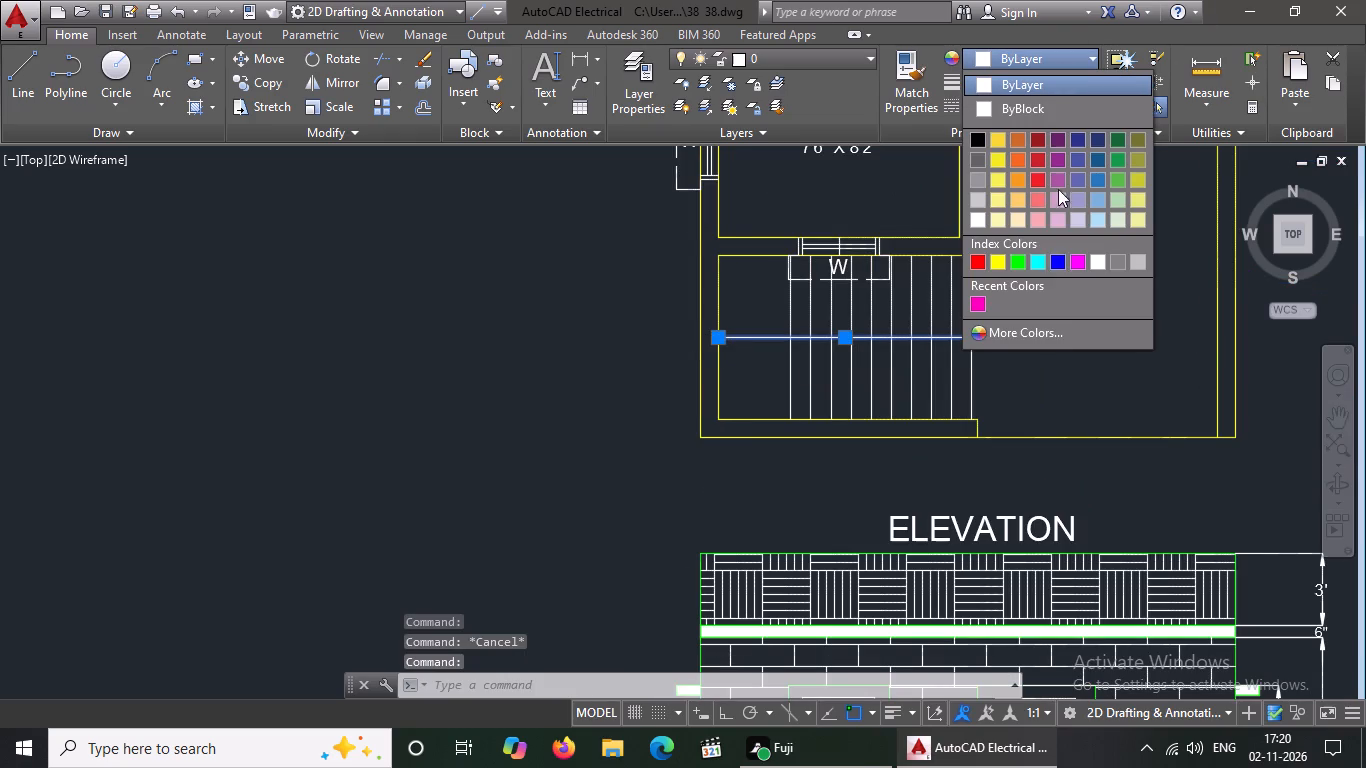
click(978, 263)
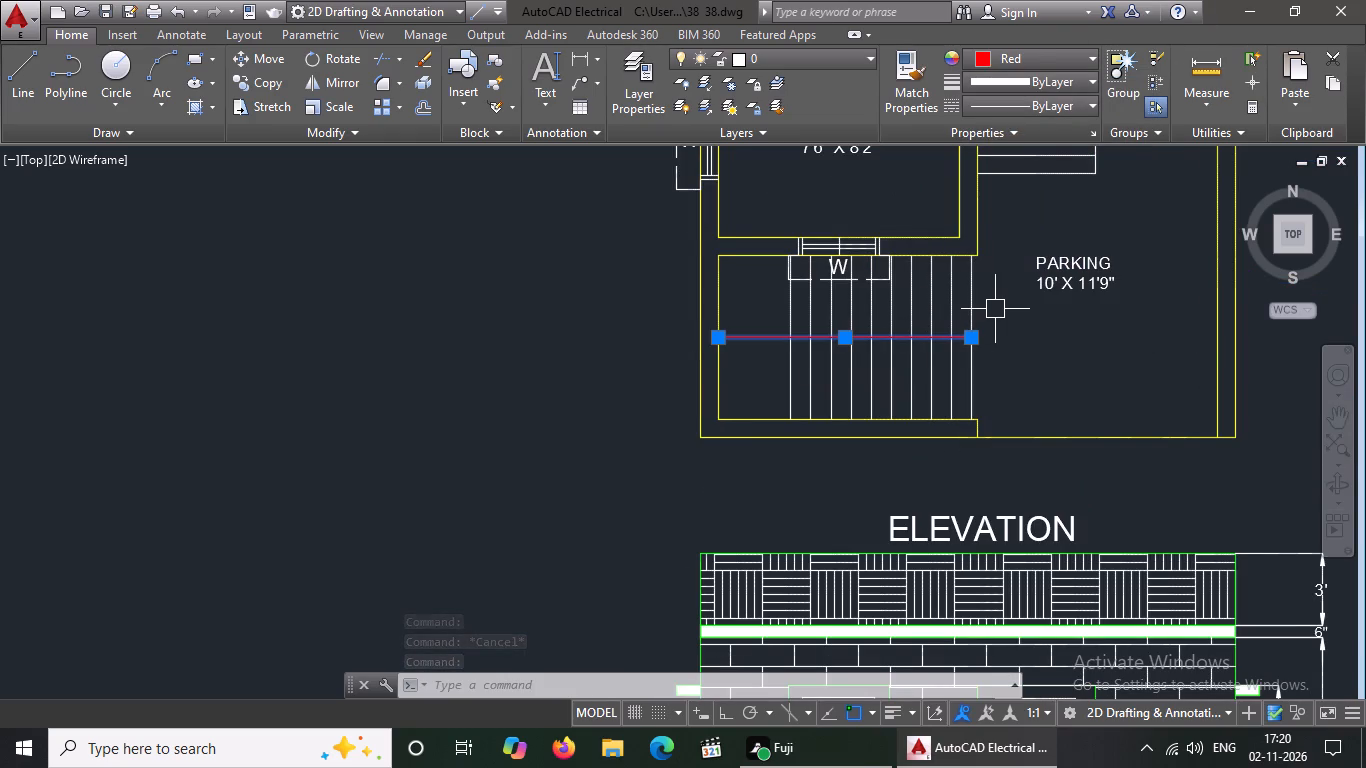
key(Escape)
Trim the ten stair tread lines back from the red dividing line on the kitchen side of the staircase.
scroll(995, 309, up, 2)
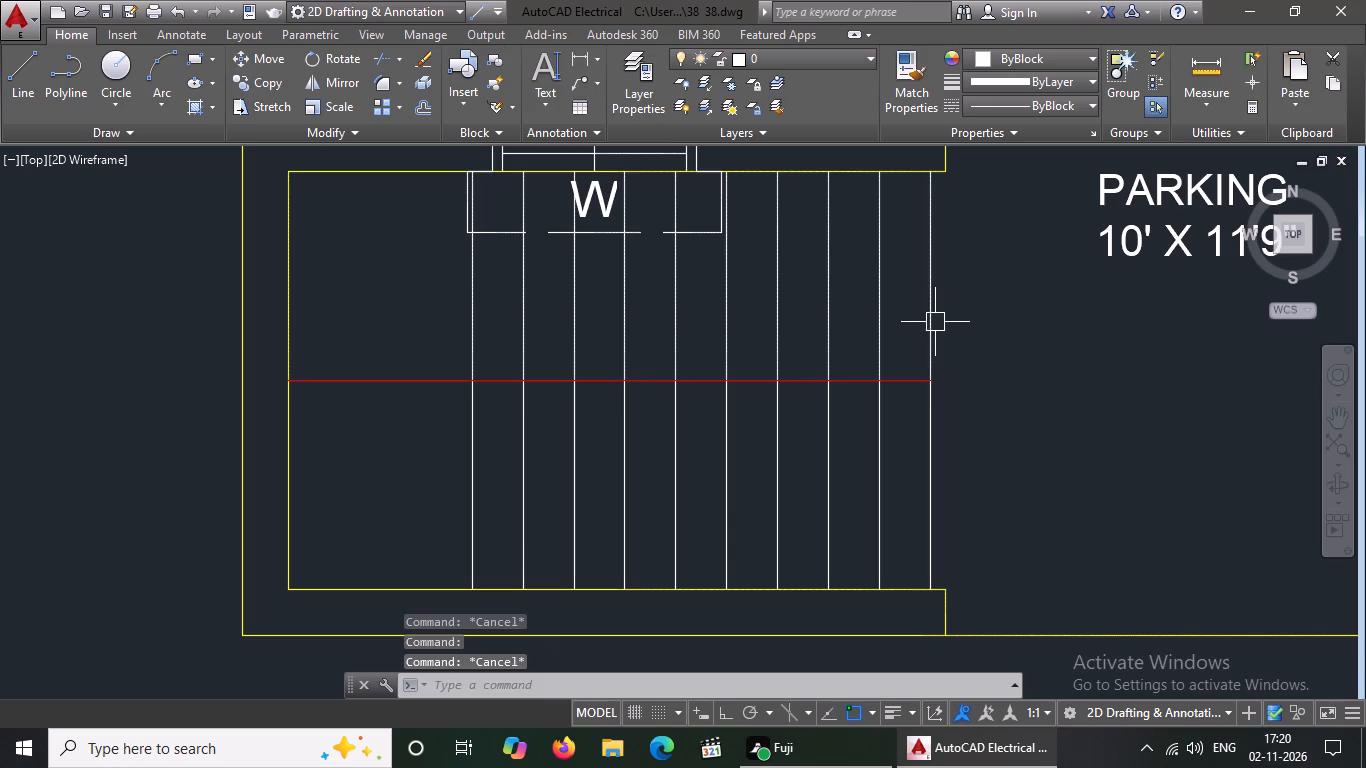
scroll(996, 346, down, 1)
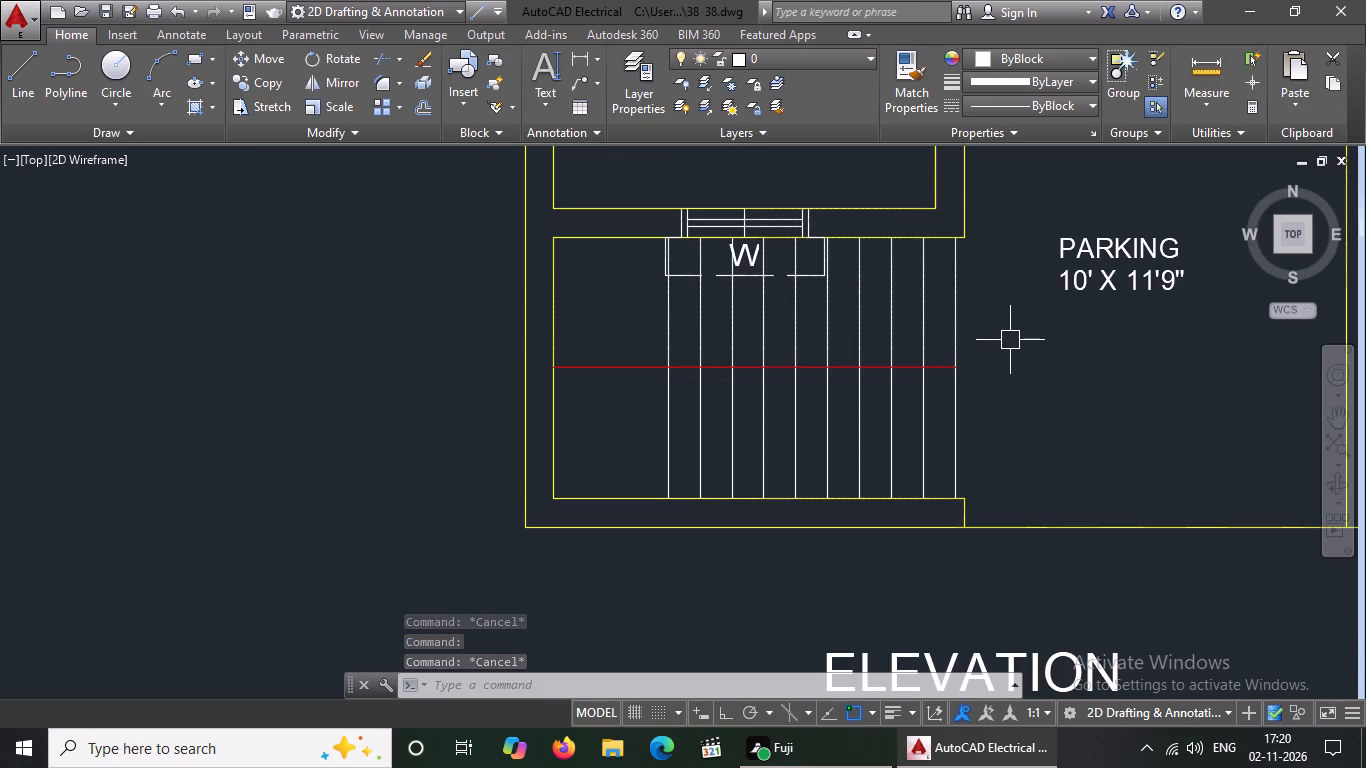
key(Escape)
text(TR)
key(Escape)
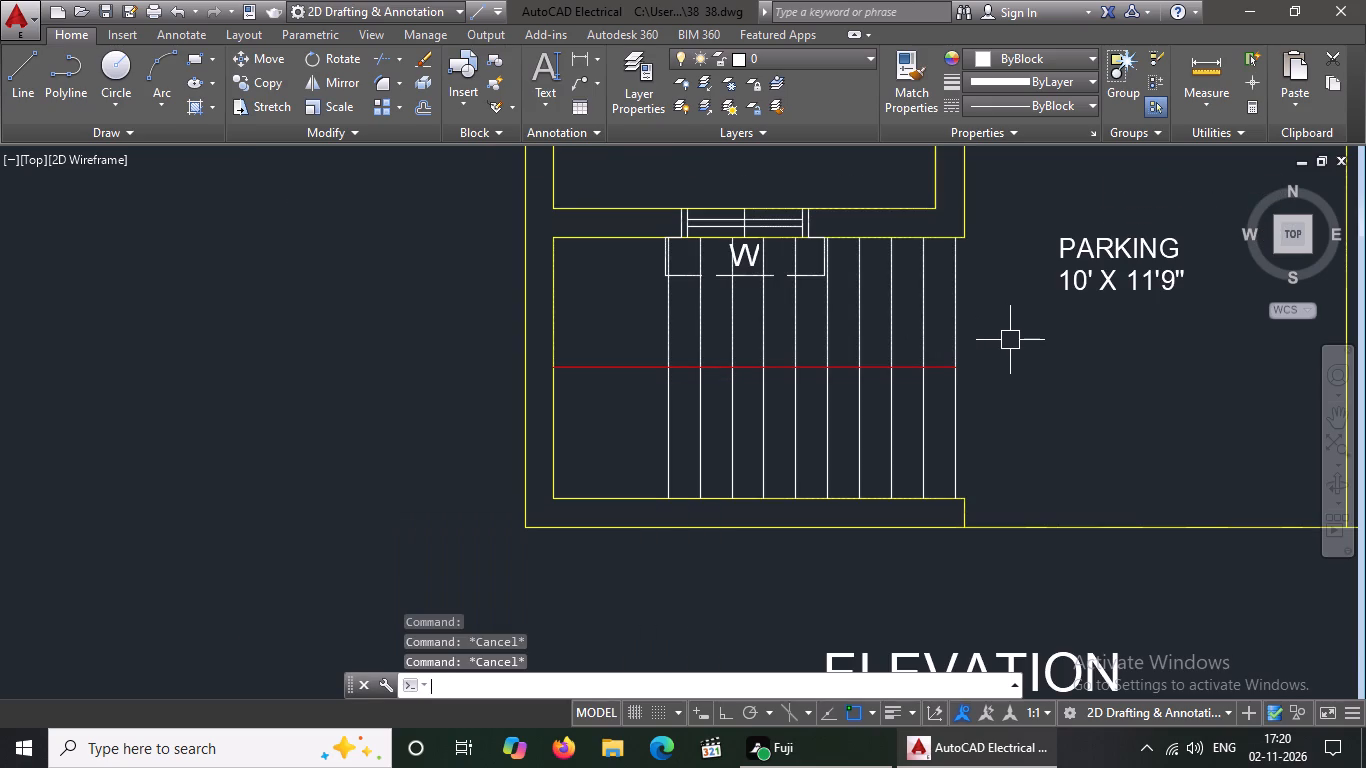
text(TR)
key(Return)
key(Return)
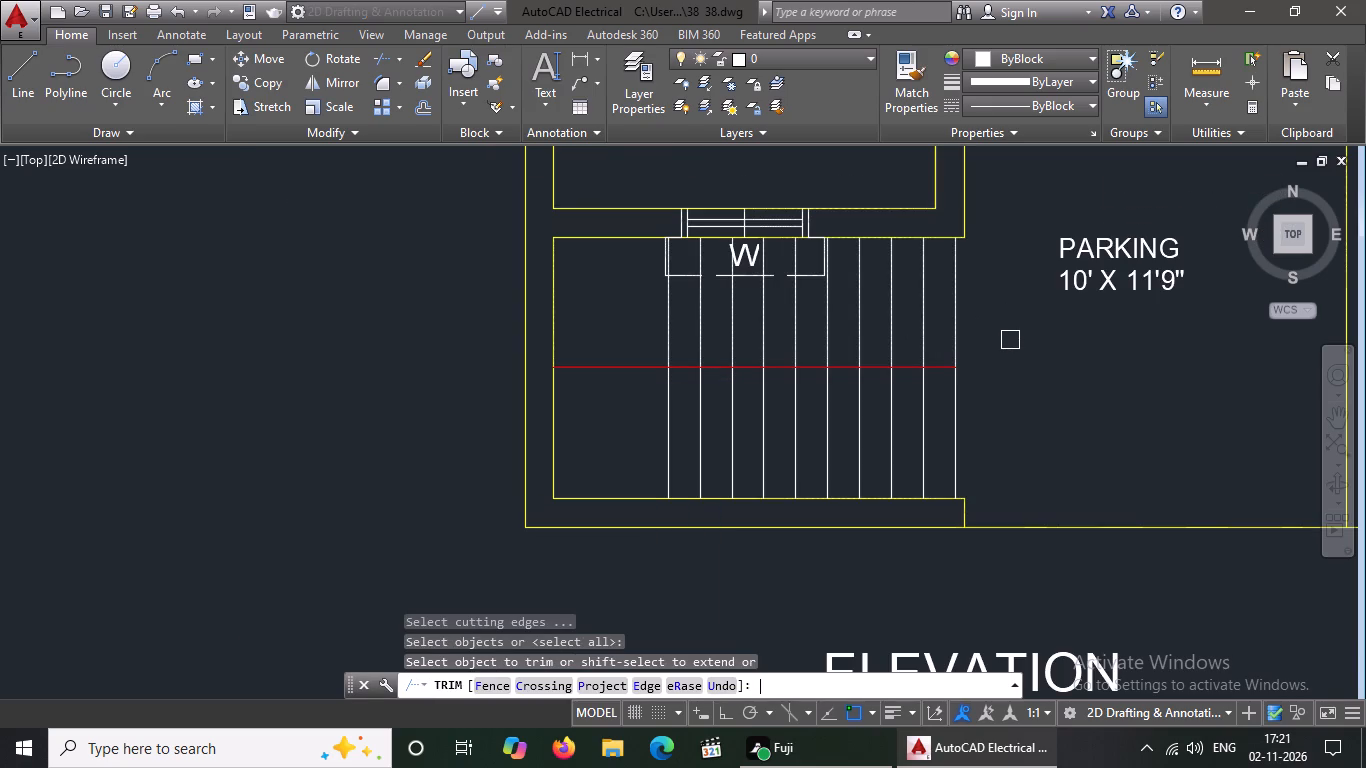
click(673, 359)
click(696, 351)
drag(731, 349, 746, 349)
click(774, 354)
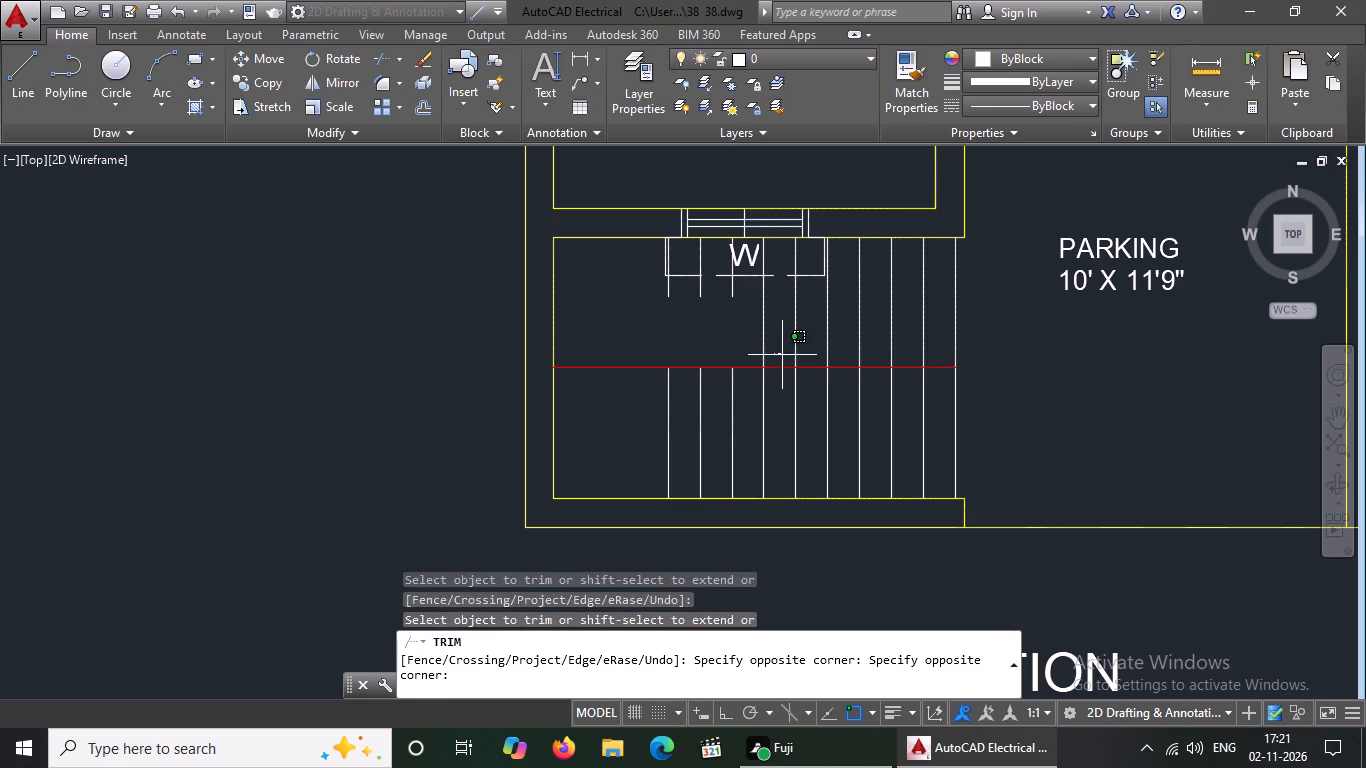
click(758, 350)
drag(792, 351, 801, 348)
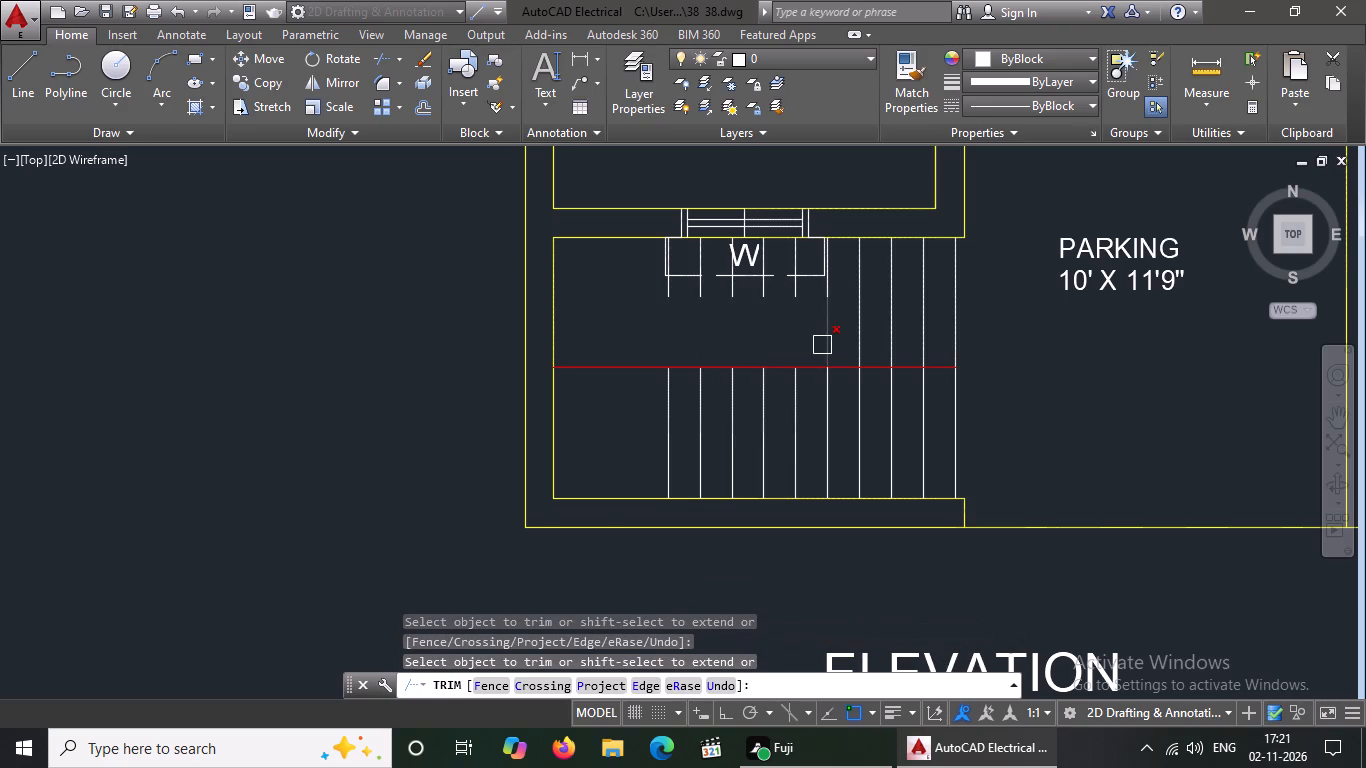
click(831, 345)
click(860, 343)
drag(887, 344, 901, 342)
click(929, 341)
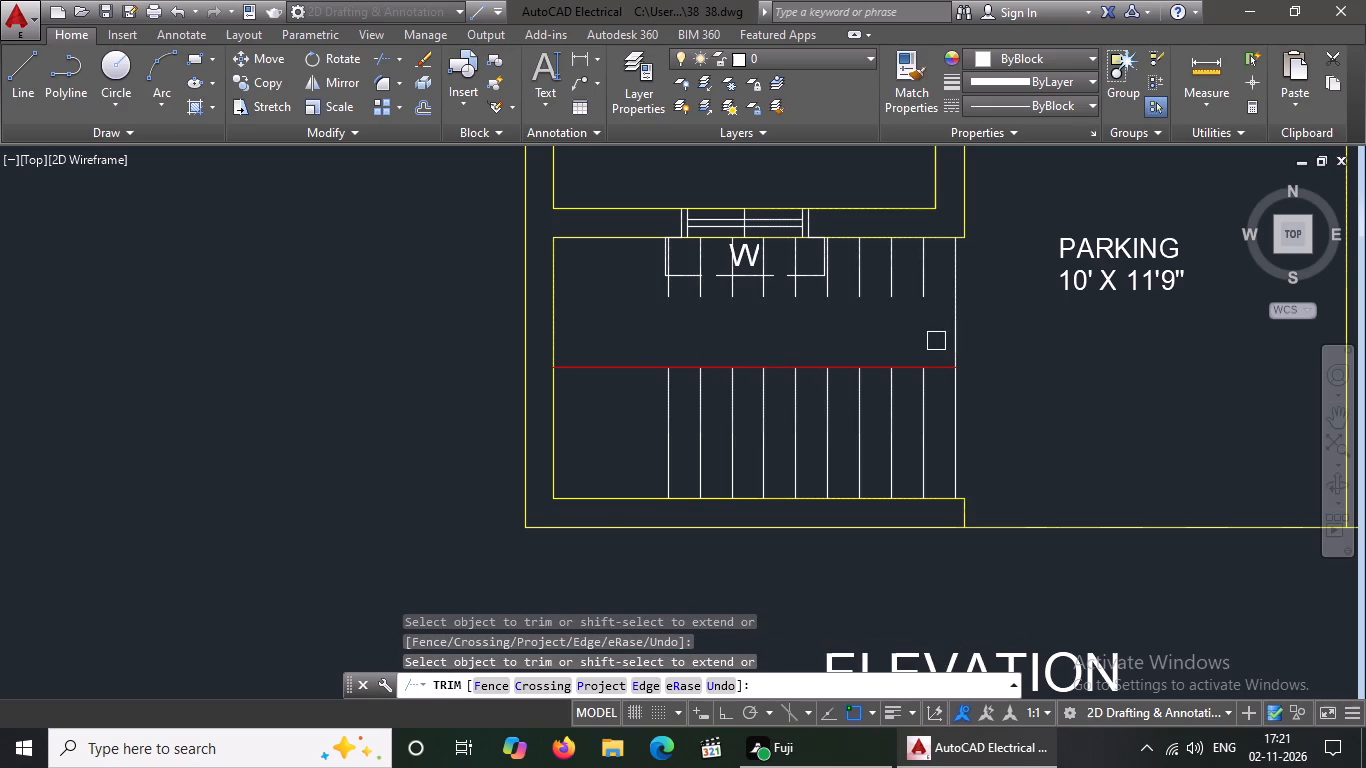
double_click(952, 341)
key(Escape)
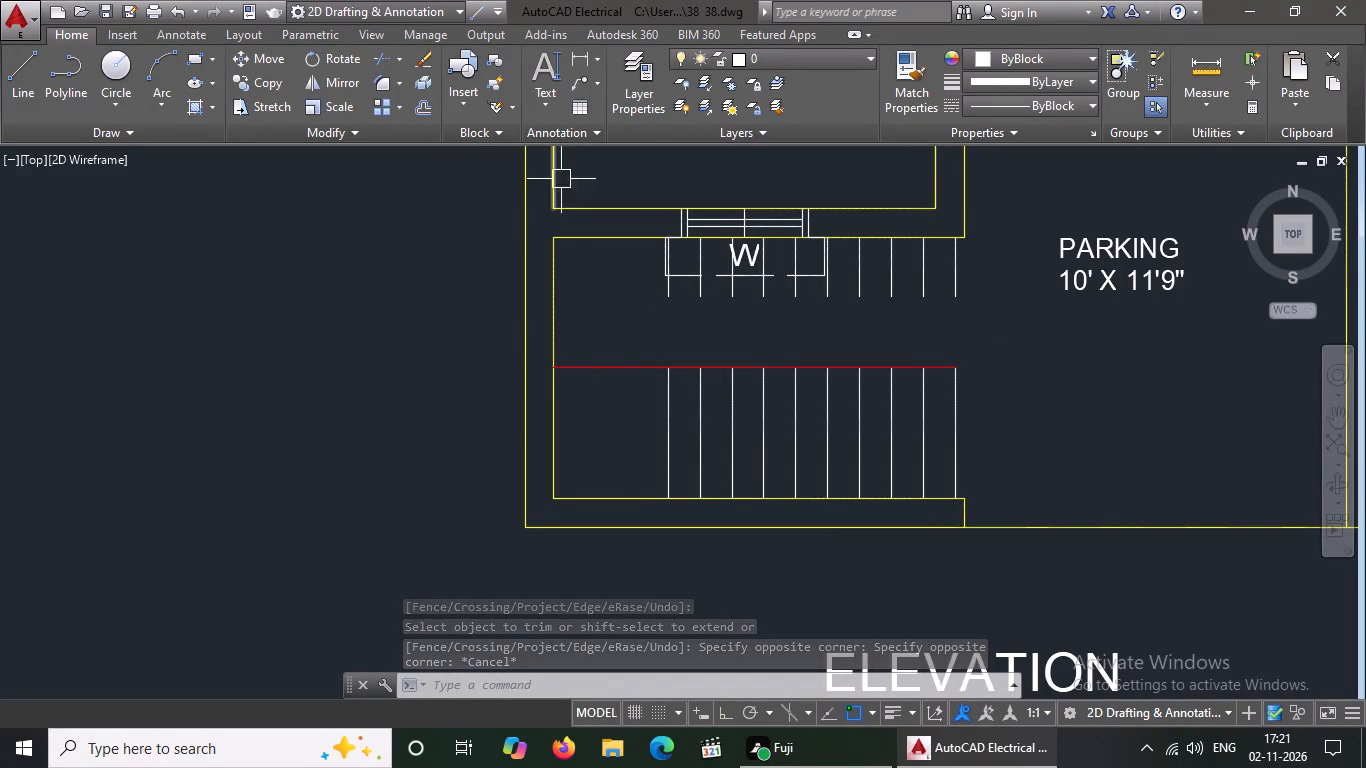
Delete the five leftover tread stubs that cross the kitchen window's outline above the staircase.
click(667, 300)
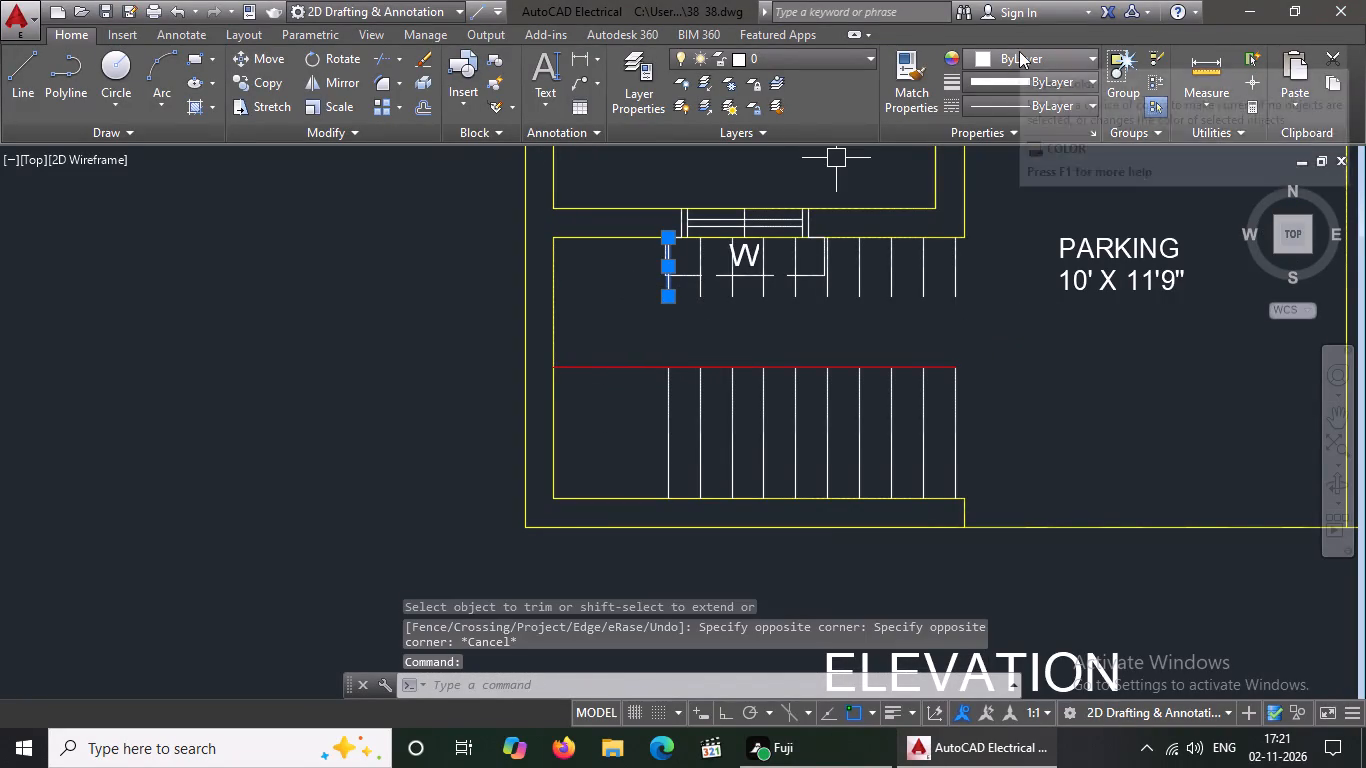
key(Delete)
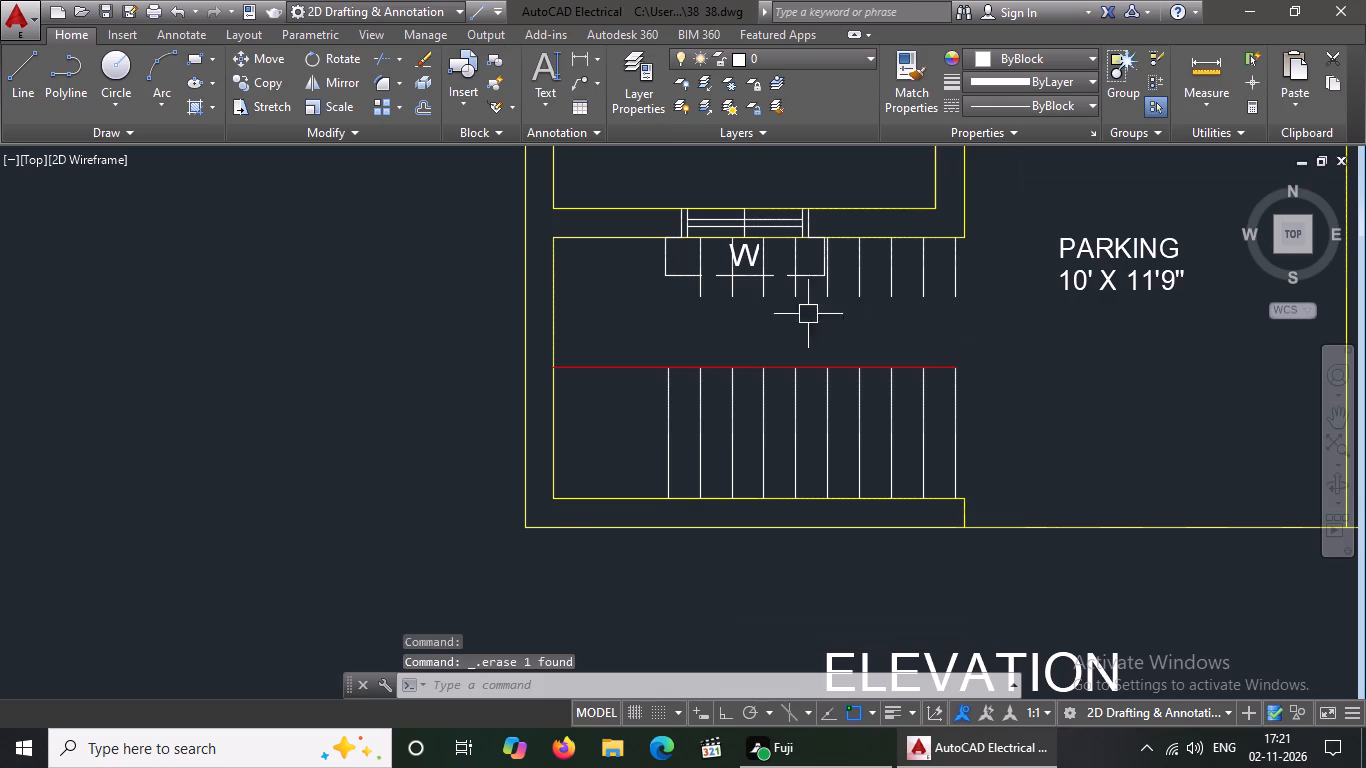
click(695, 290)
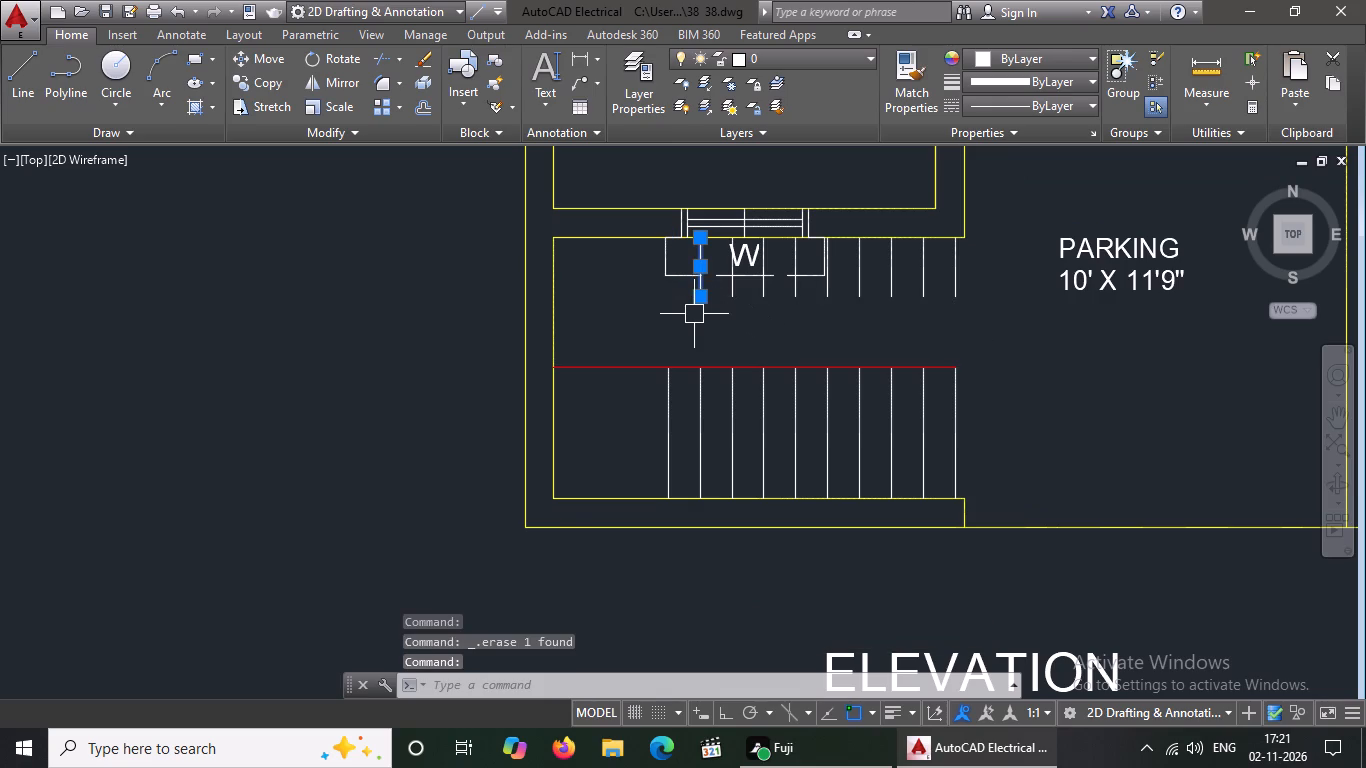
key(Delete)
click(735, 299)
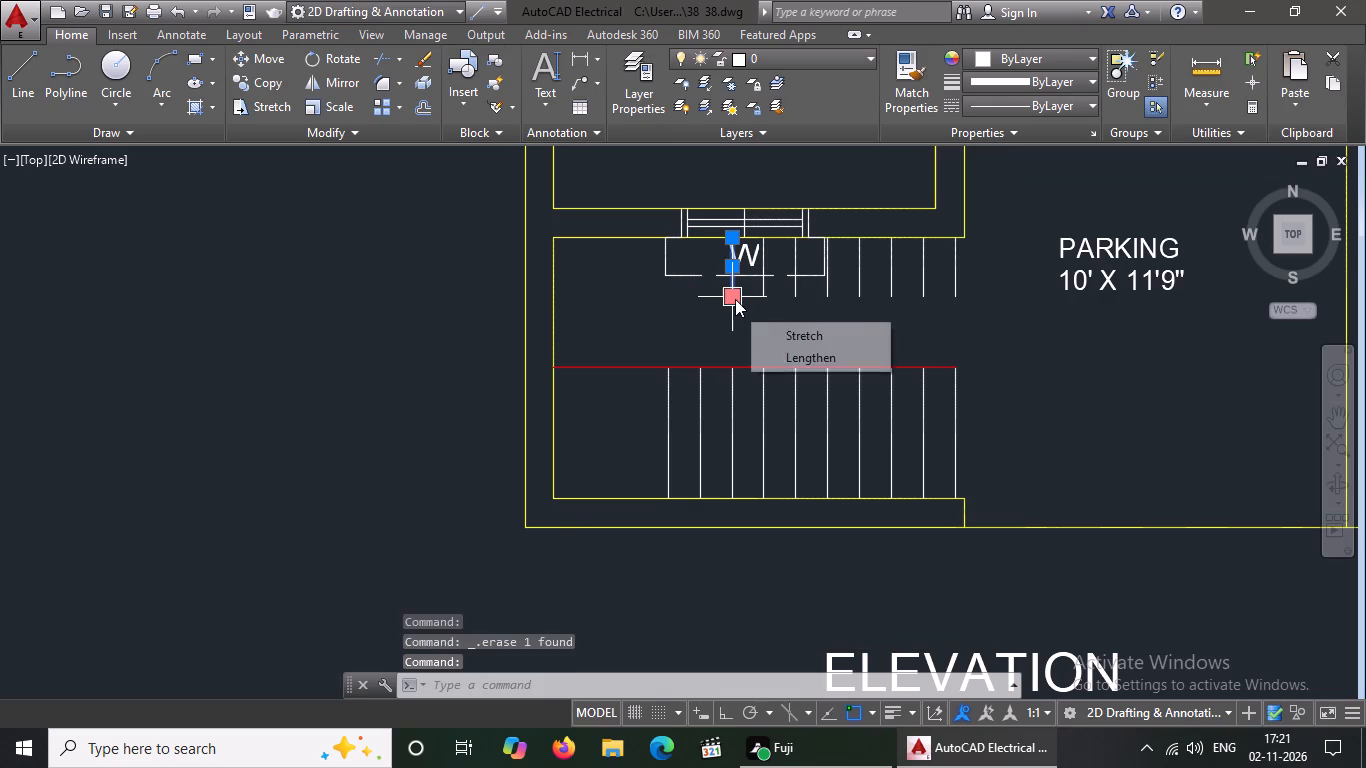
key(Delete)
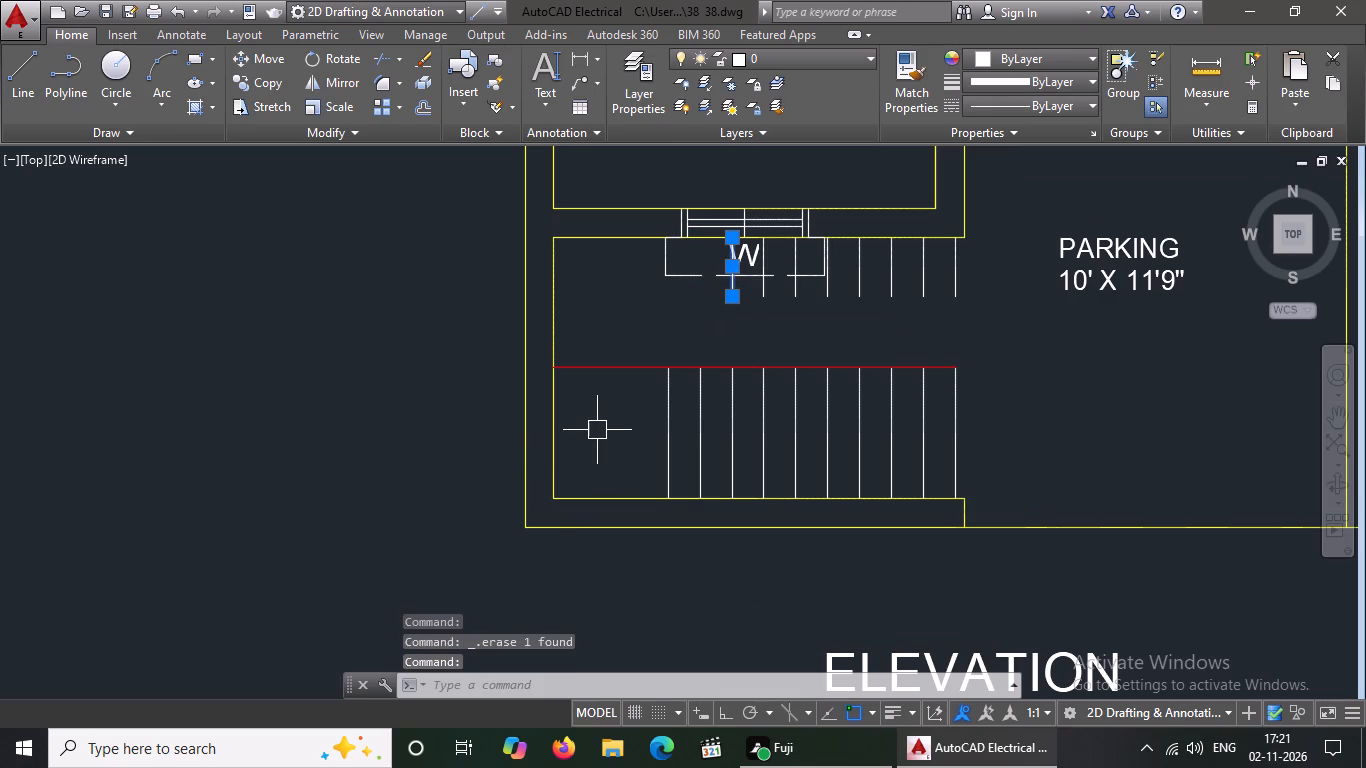
key(Delete)
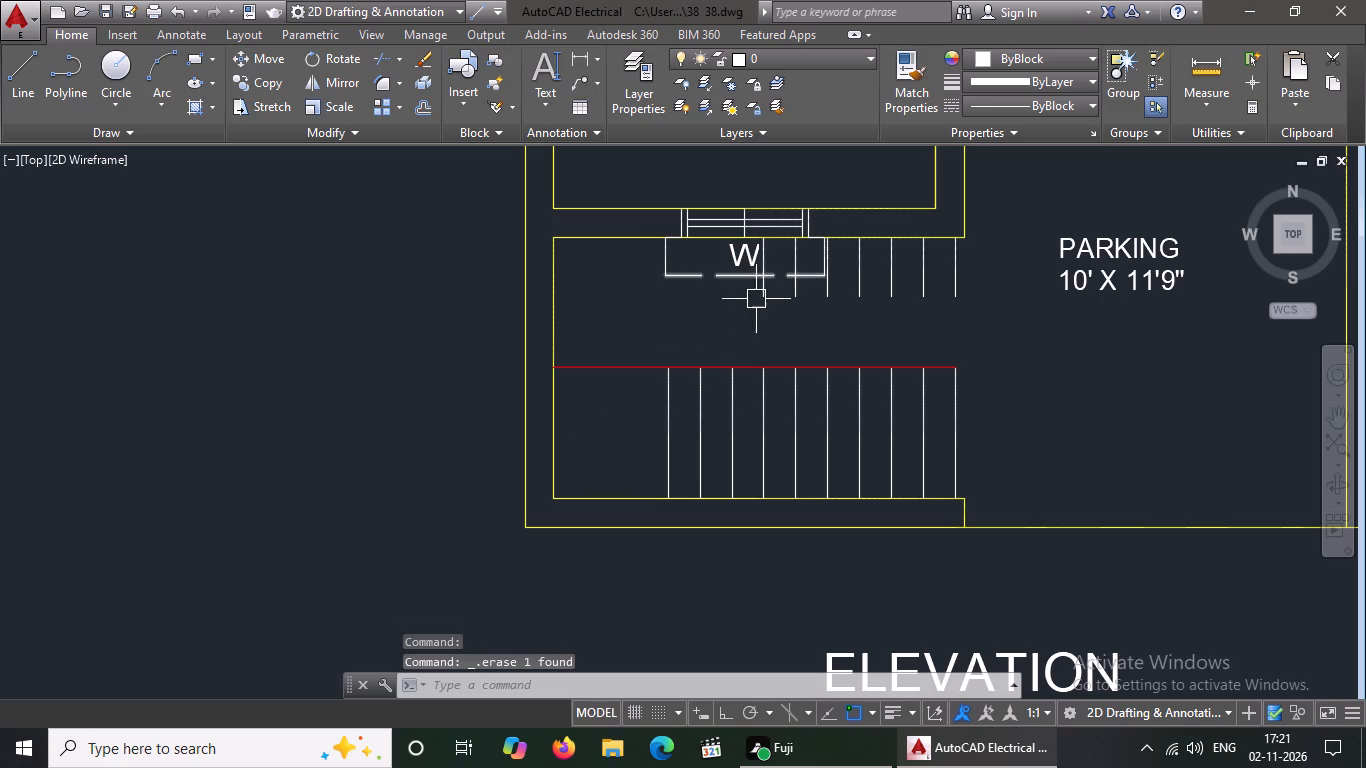
click(761, 295)
key(Delete)
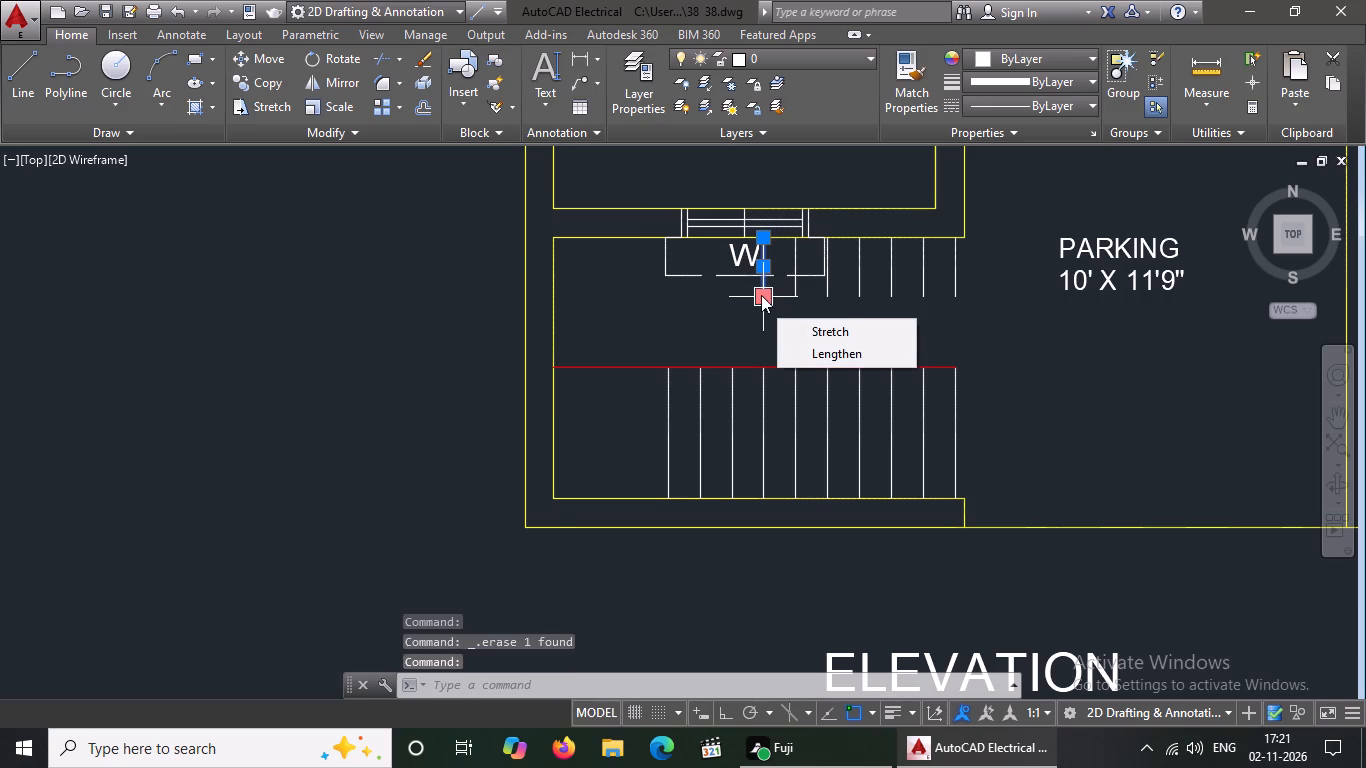
key(Delete)
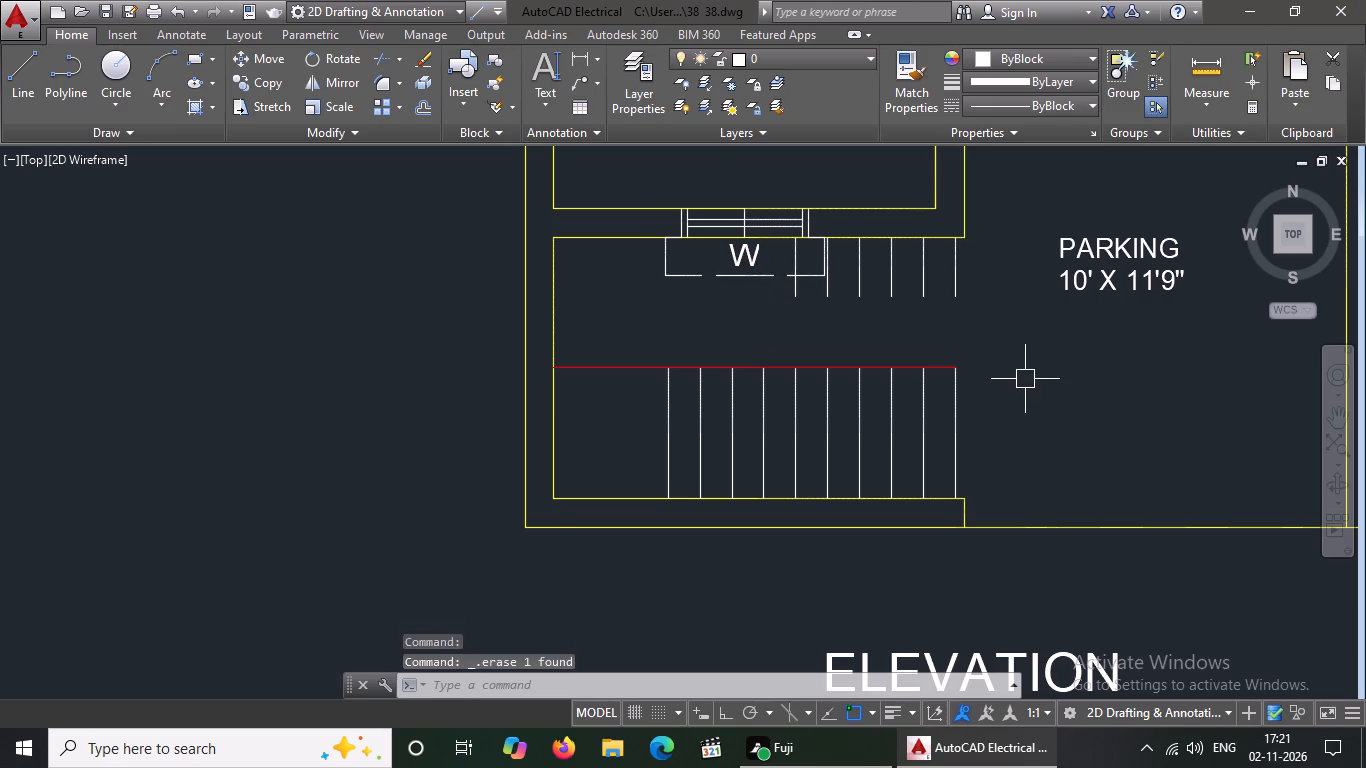
scroll(777, 330, up, 2)
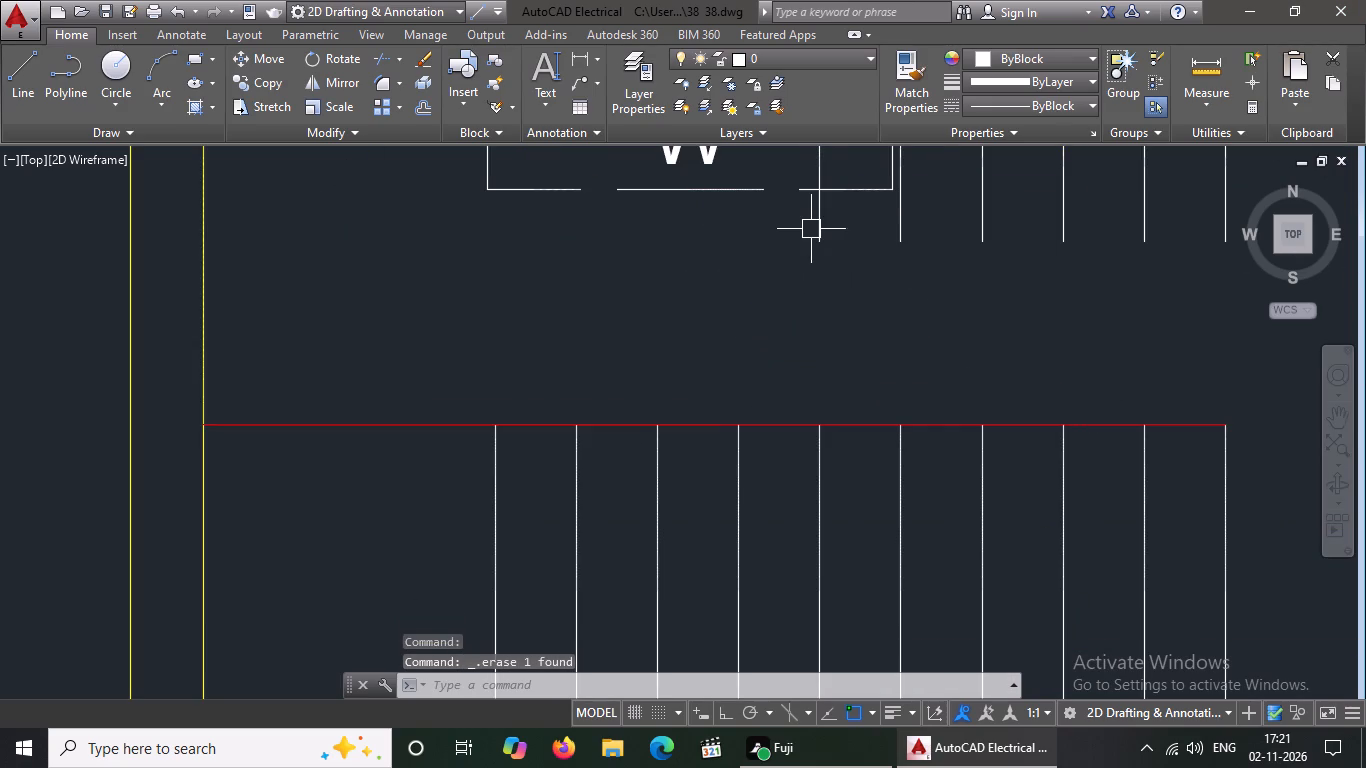
click(811, 227)
scroll(607, 372, down, 3)
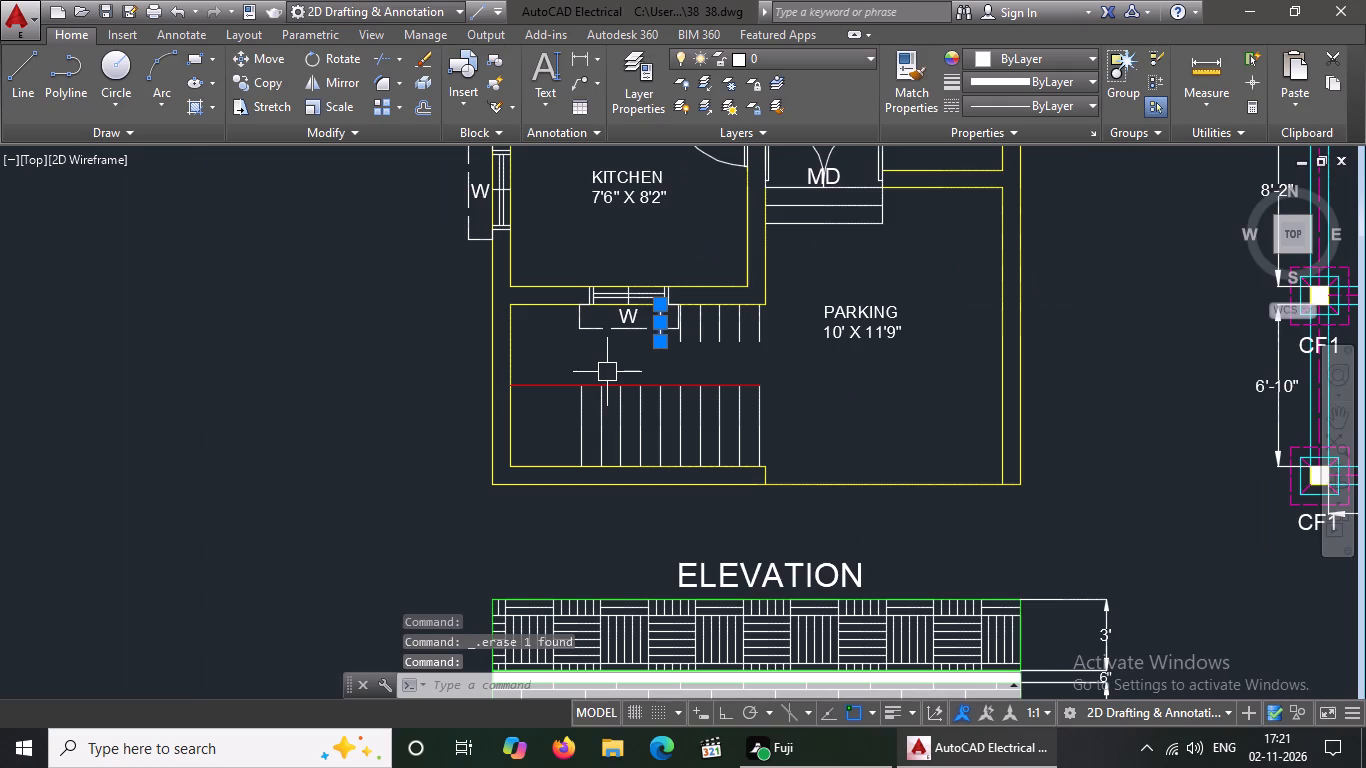
key(Delete)
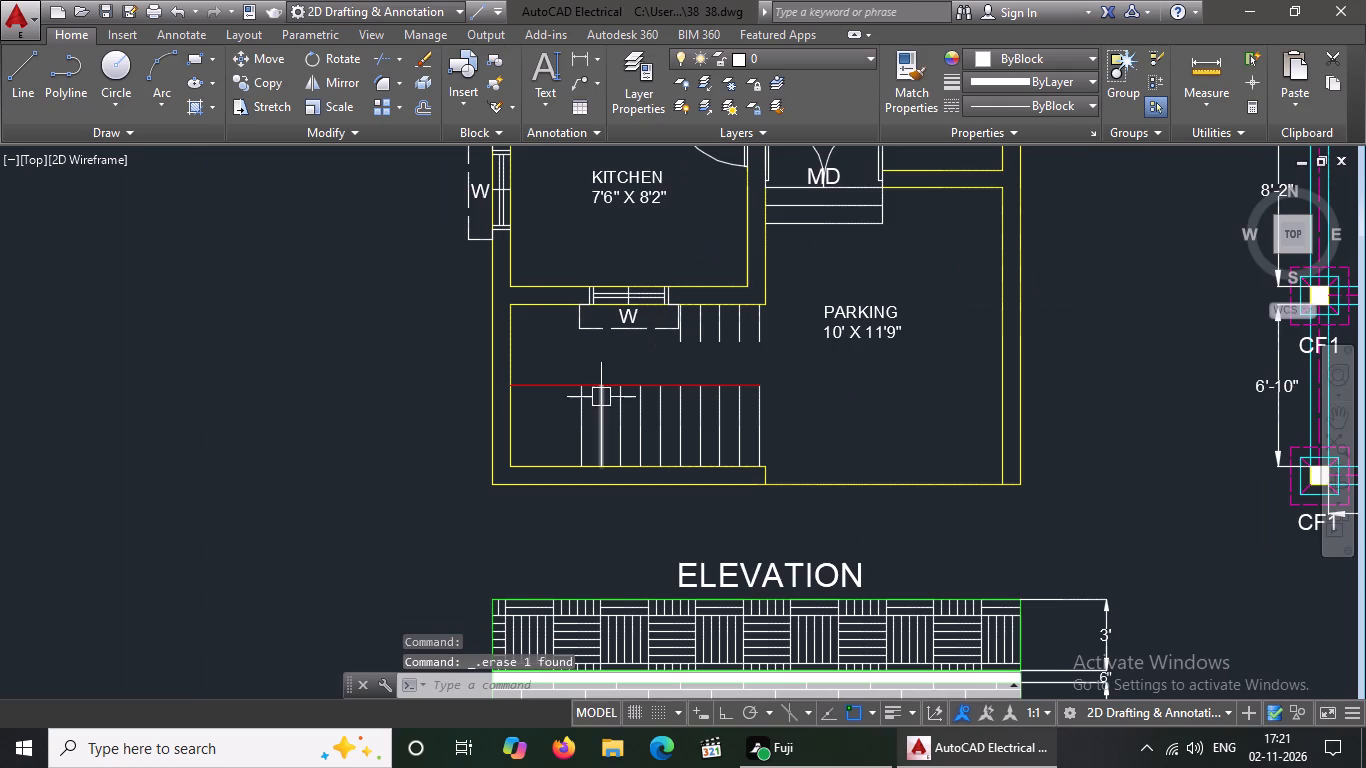
Delete the five remaining tread stubs on the kitchen wall between the window outline and the parking area.
scroll(663, 298, up, 2)
click(702, 395)
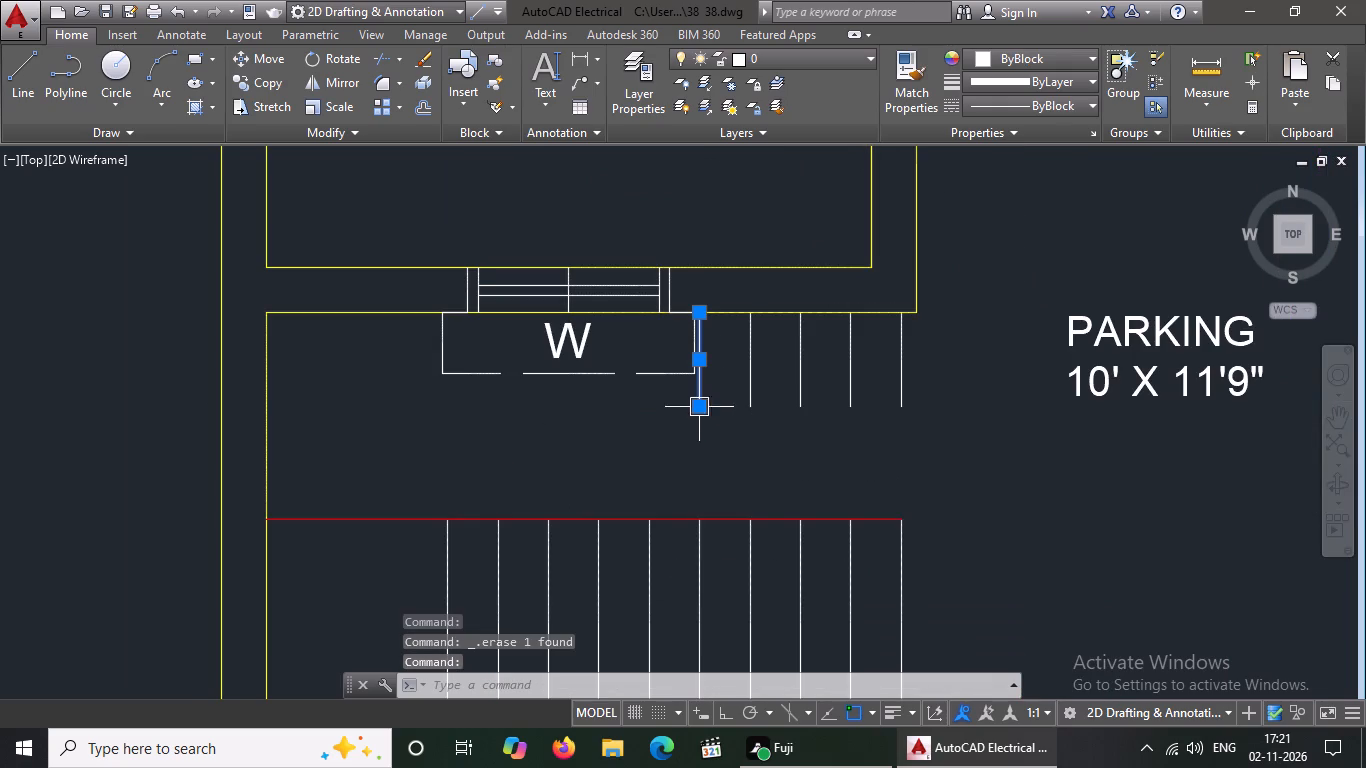
key(Delete)
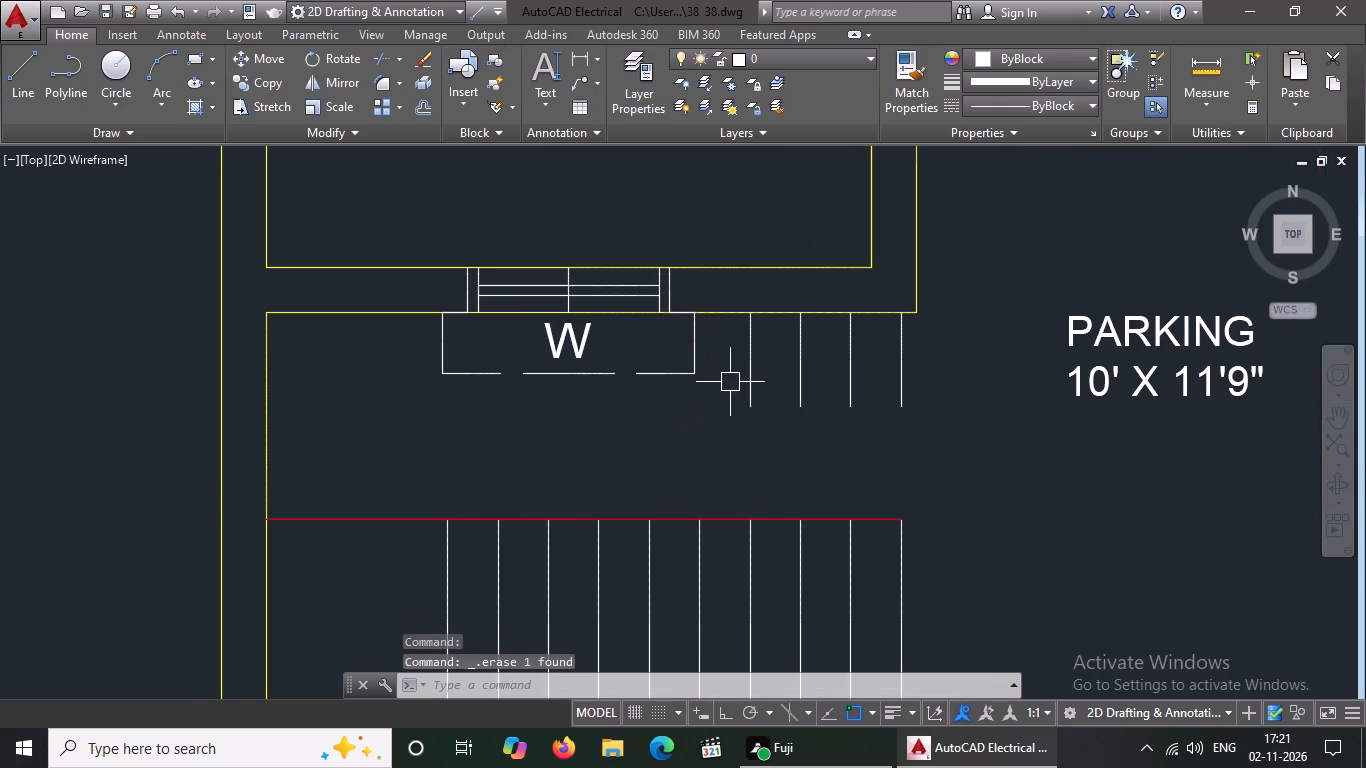
click(753, 373)
key(Delete)
click(798, 396)
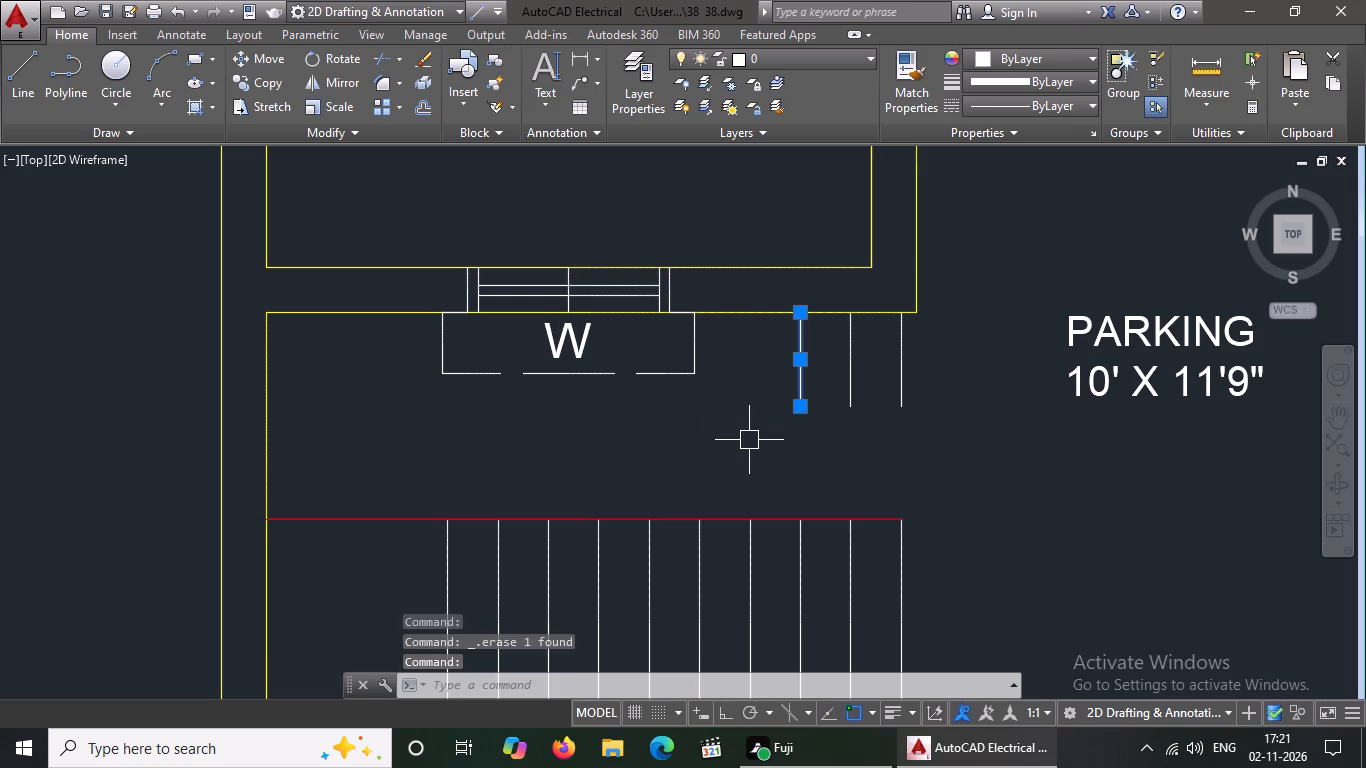
key(Delete)
click(844, 393)
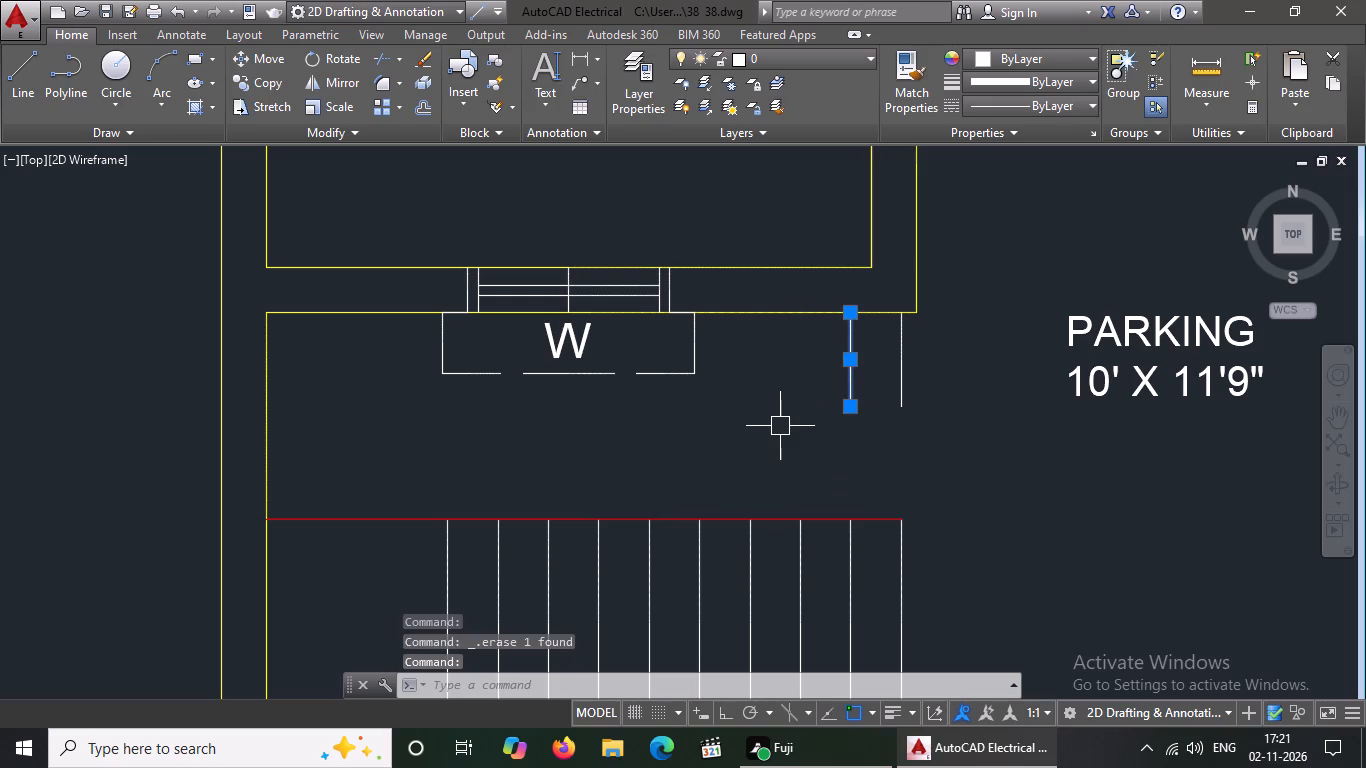
key(Delete)
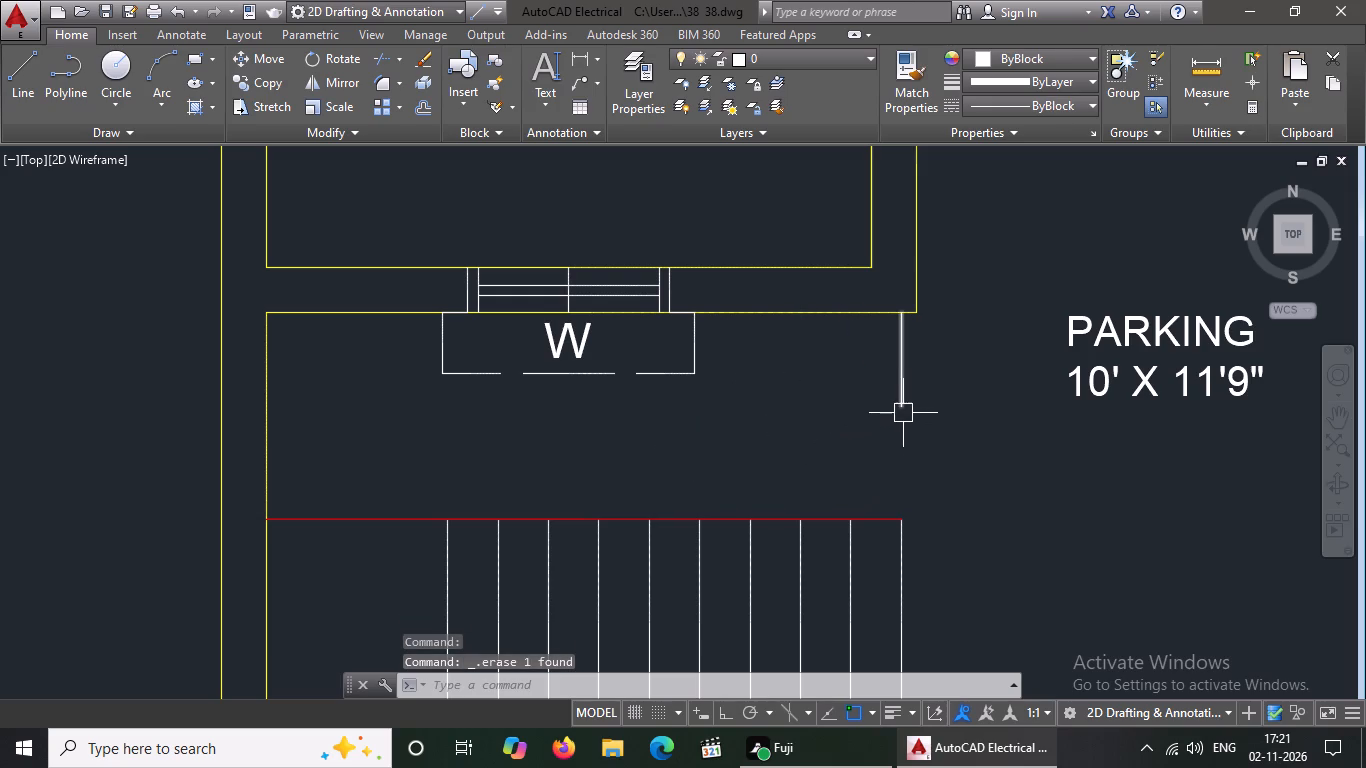
click(904, 412)
key(Delete)
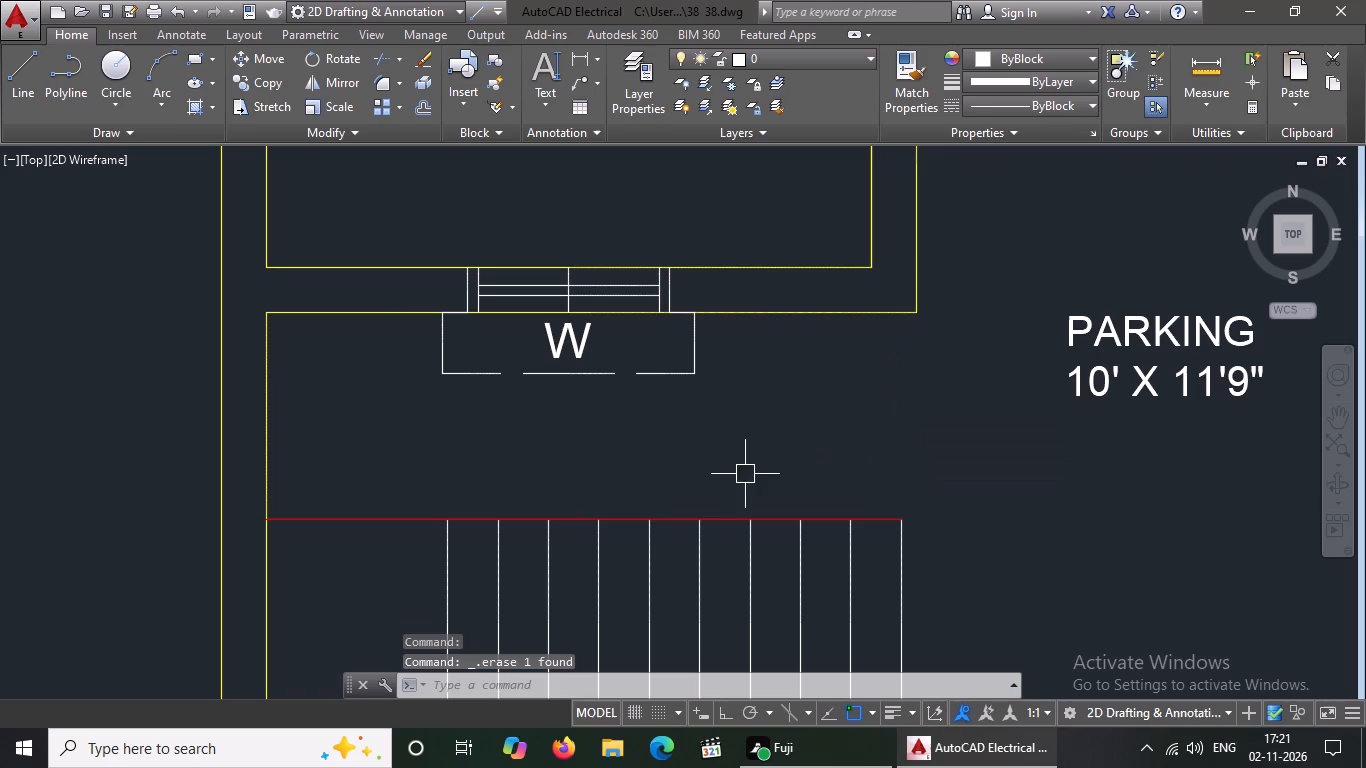
With Ortho on, draw a vertical line from the innermost tread's end on the red line to just past the kitchen wall's staircase-side line.
click(15, 59)
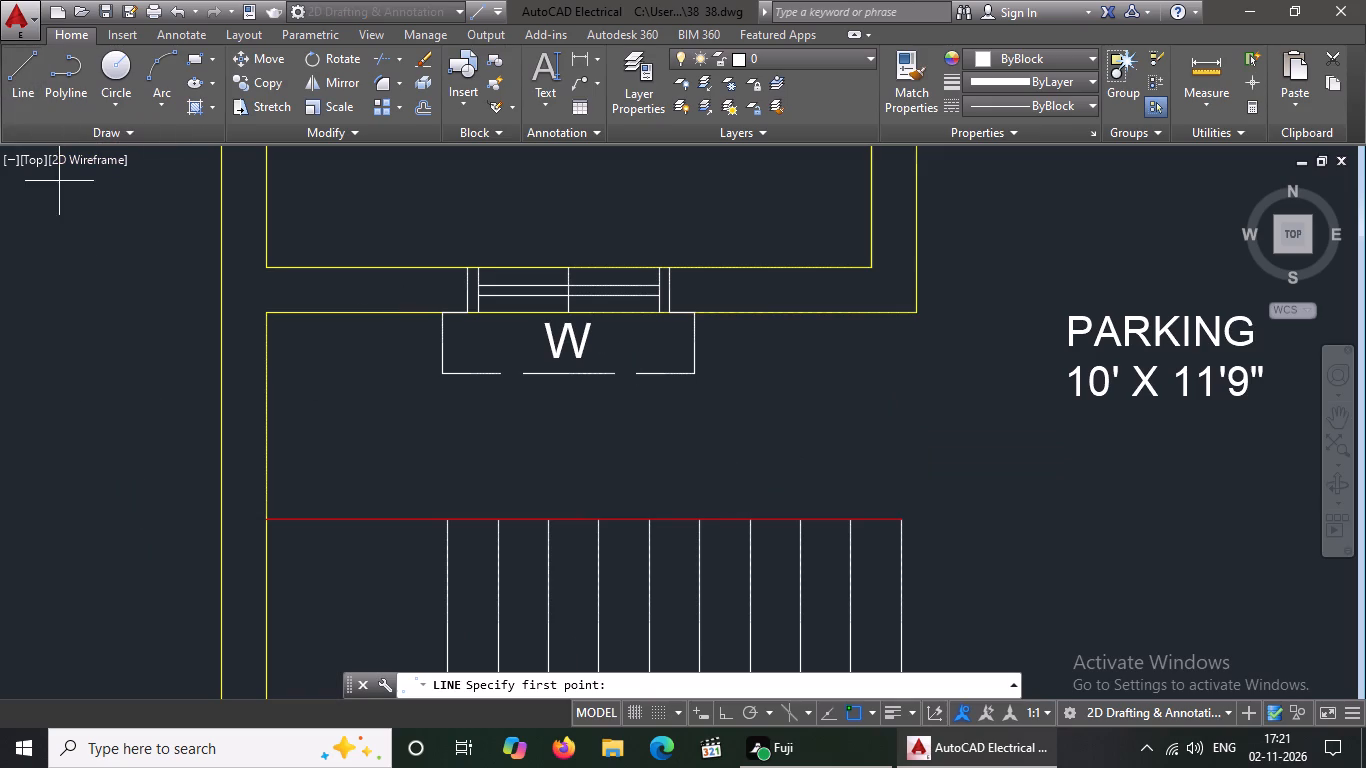
click(446, 528)
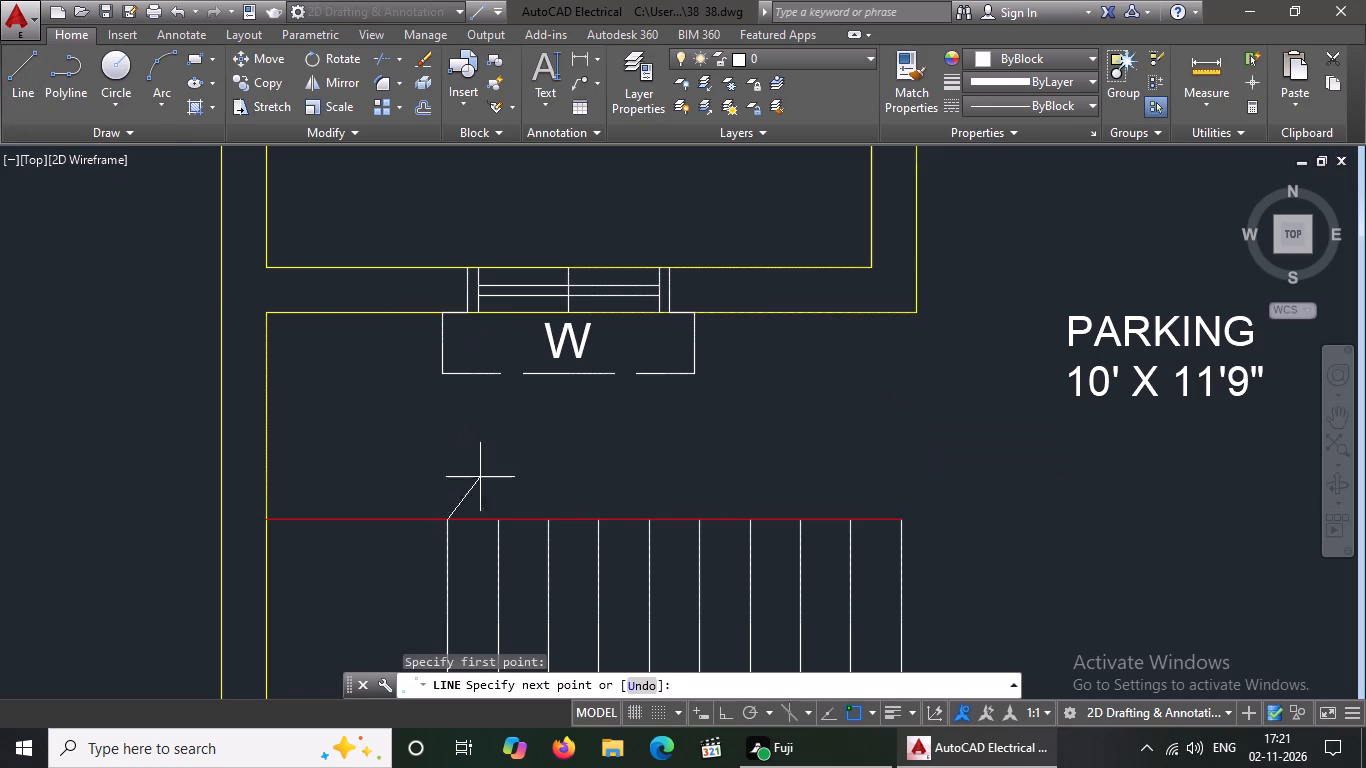
click(728, 711)
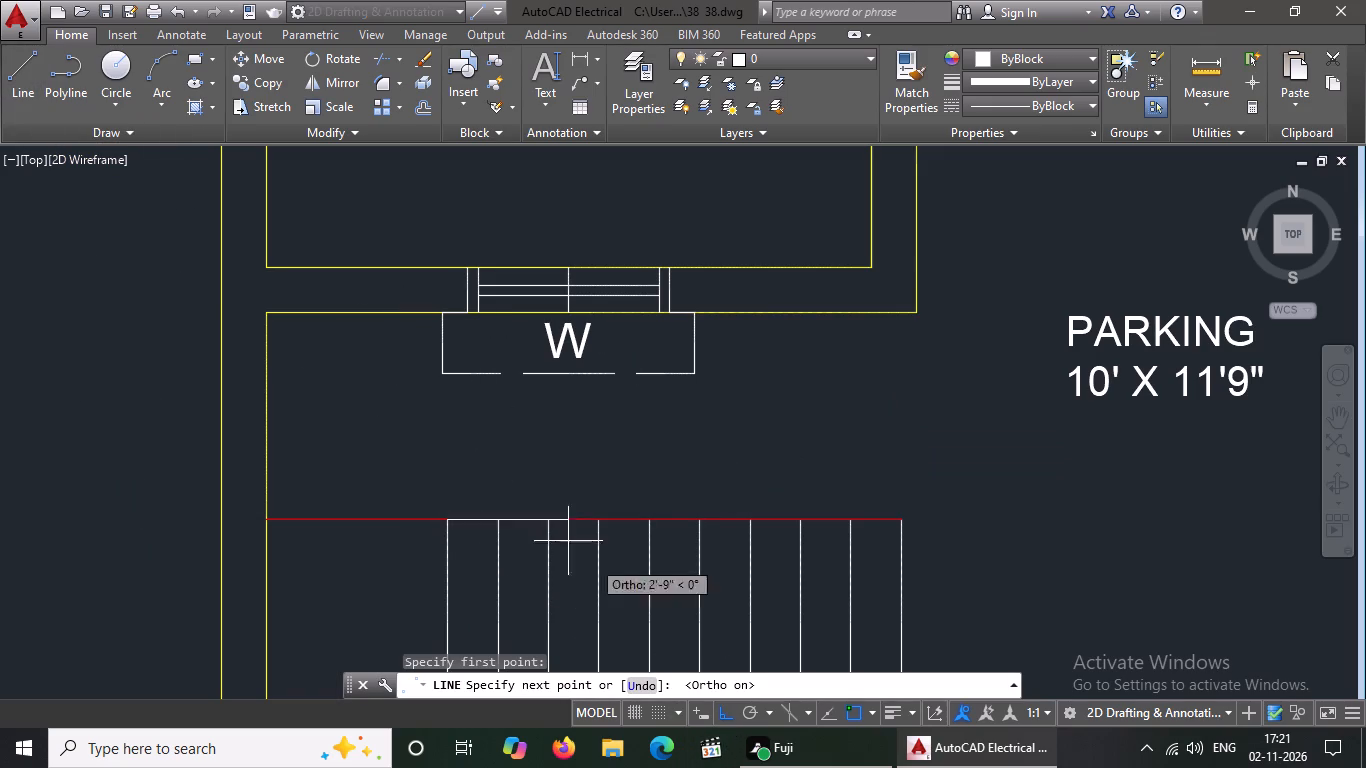
scroll(451, 312, up, 2)
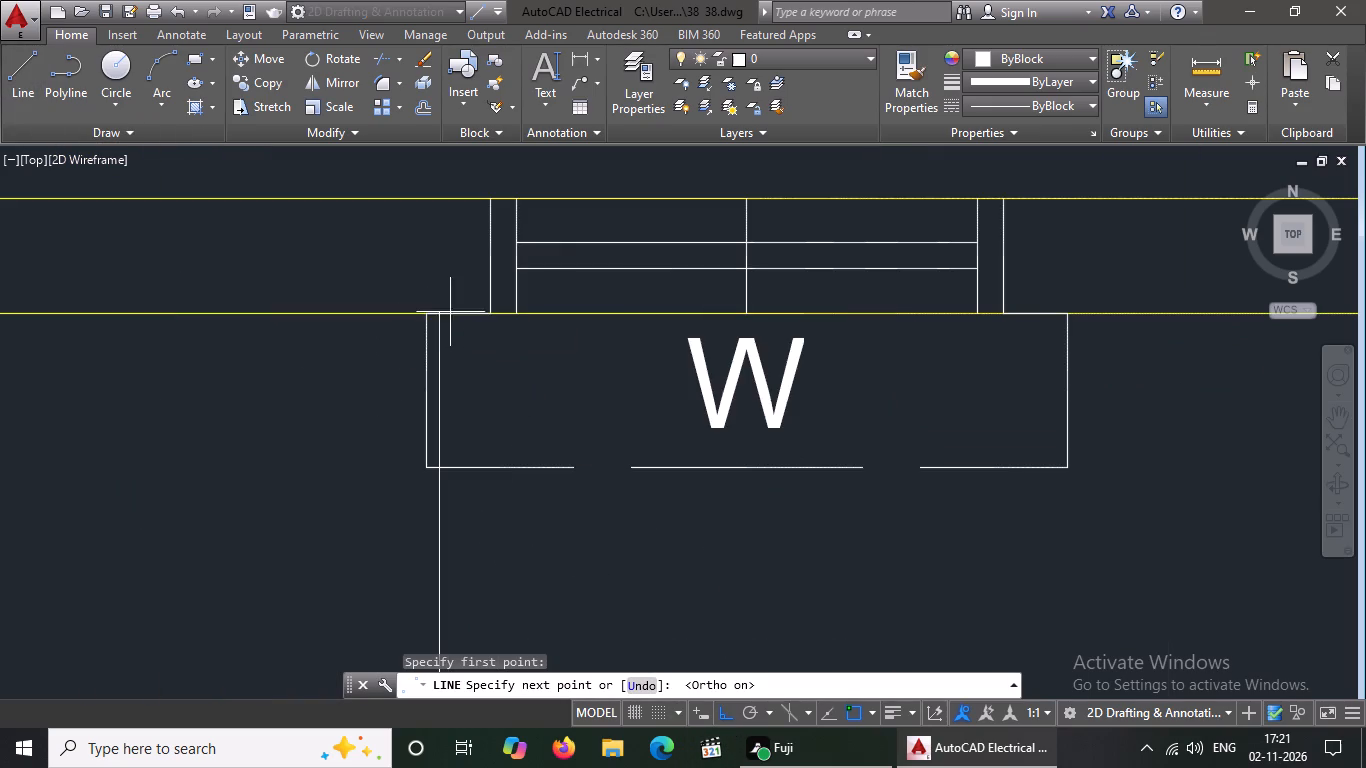
click(443, 293)
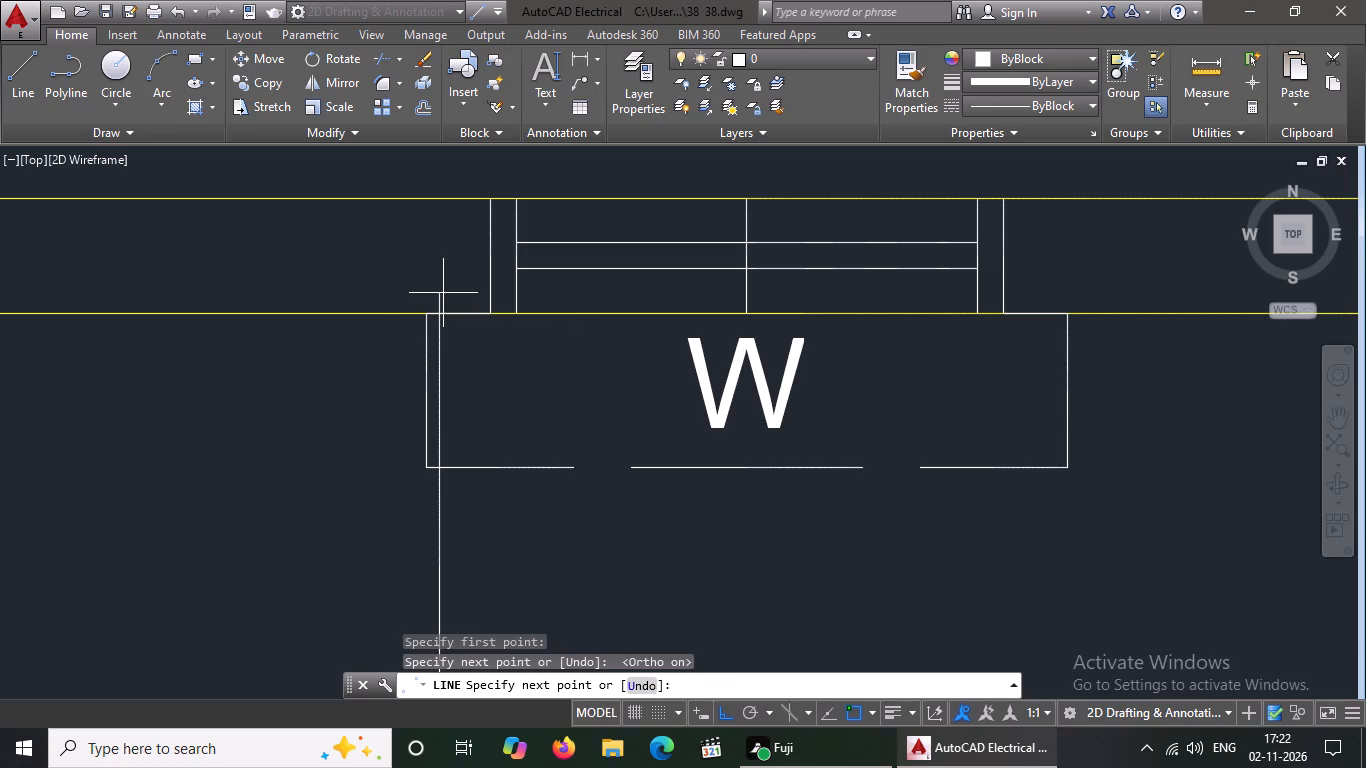
key(Escape)
Trim the new tread line's overshoot inside the kitchen wall back to the wall's staircase-side line.
text(TR)
key(space)
key(space)
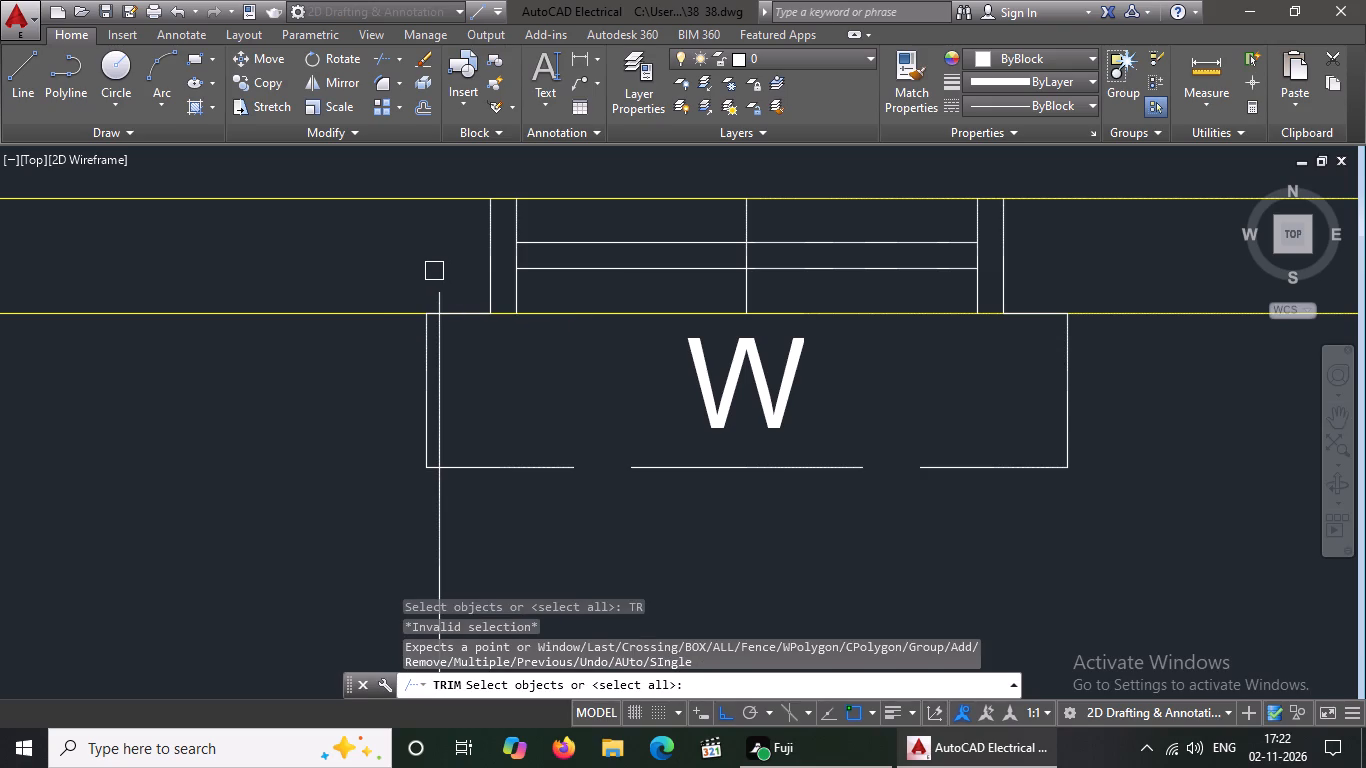
key(Escape)
text(TR)
key(Return)
key(Return)
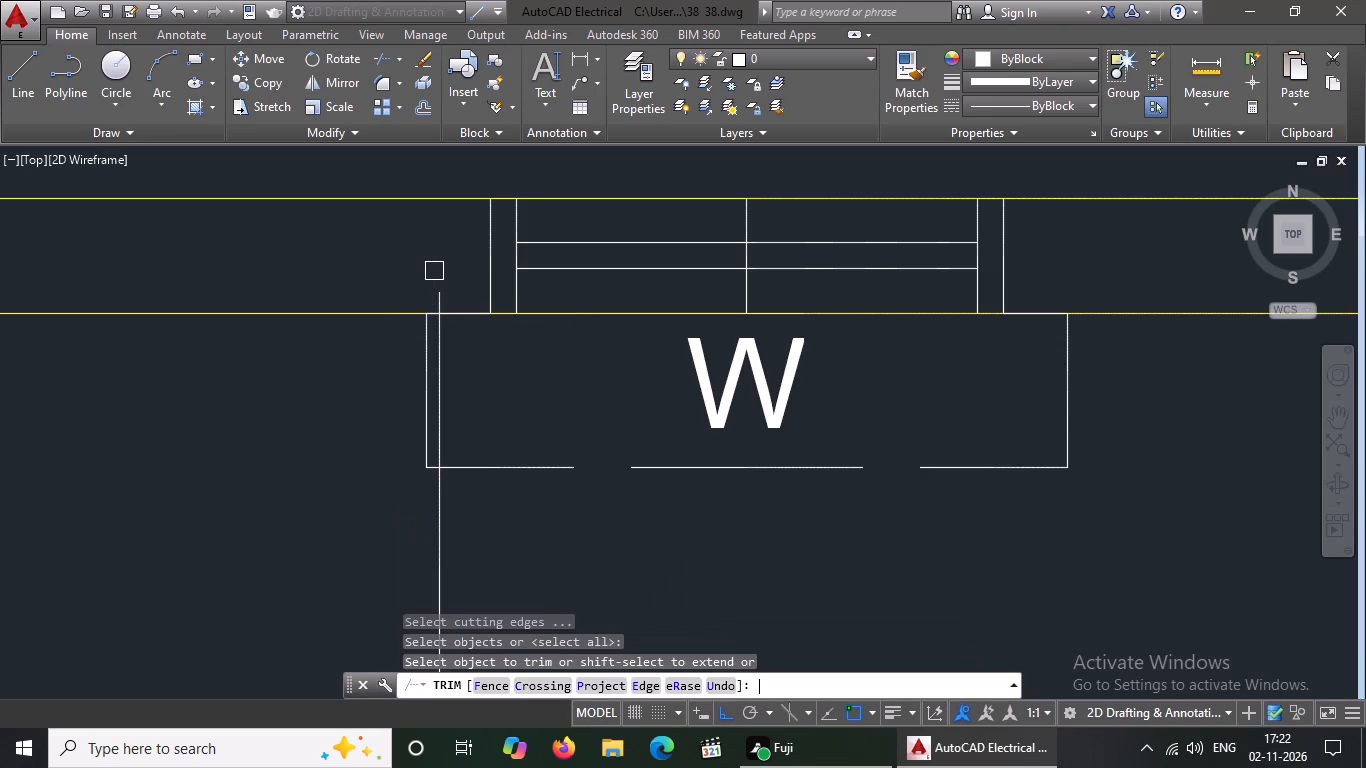
click(438, 291)
scroll(304, 404, down, 3)
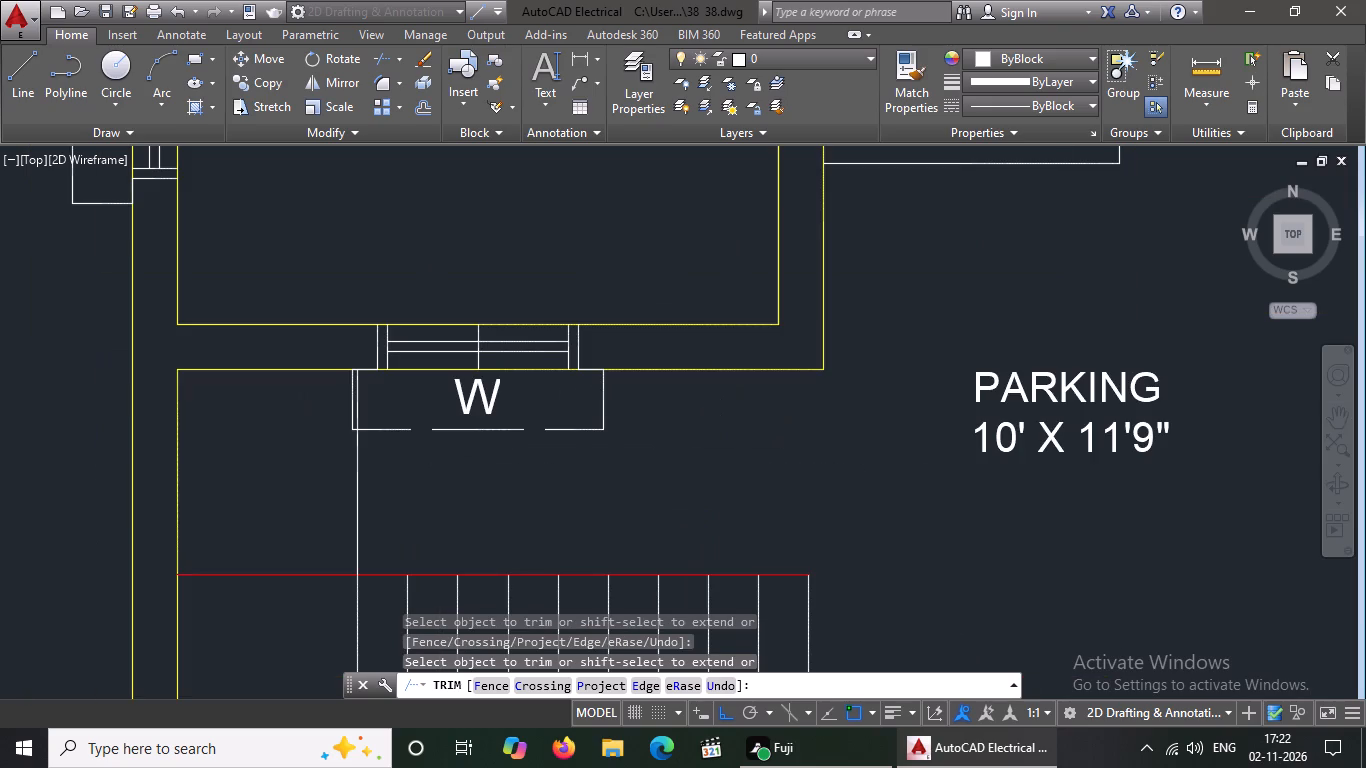
key(Escape)
Offset the new tread line between the red line and kitchen wall by 10" towards the parking area, making four successive copies.
key(o)
key(Return)
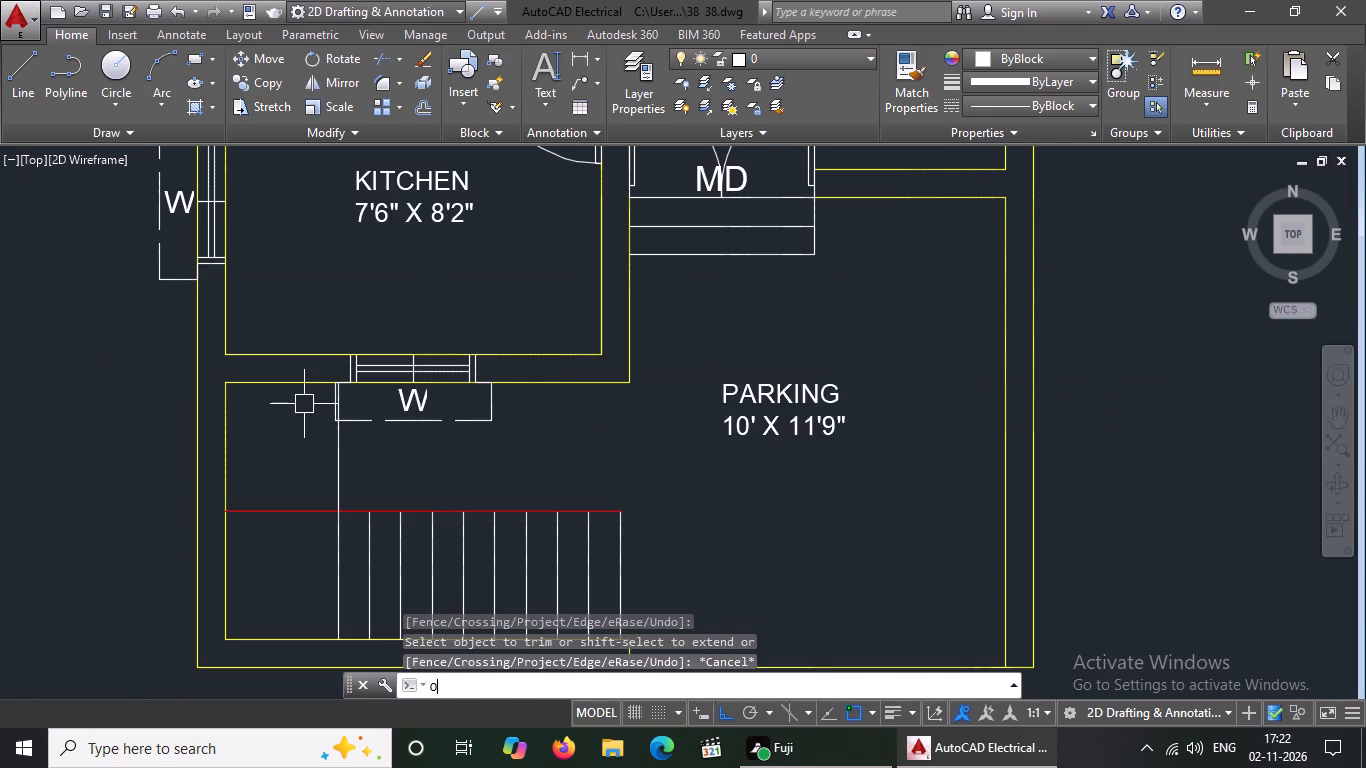
text(10")
key(Return)
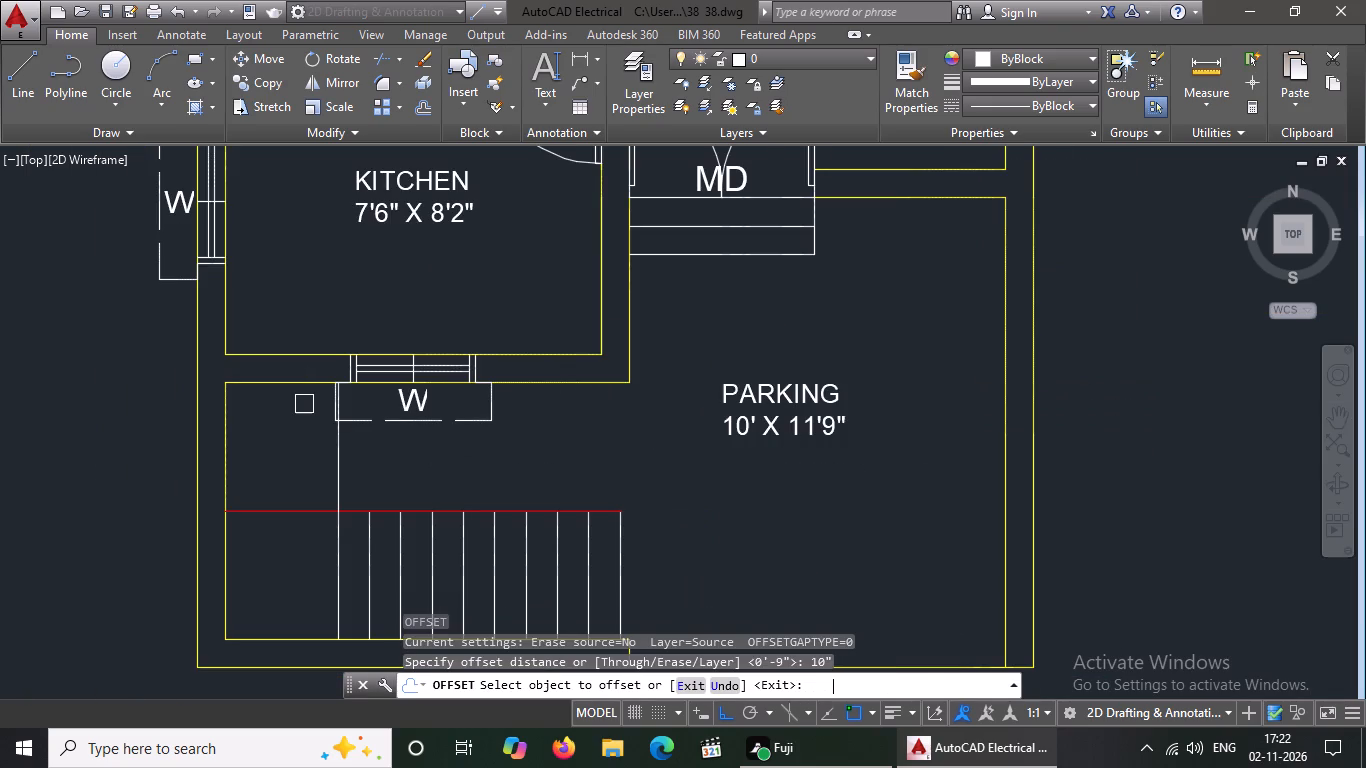
click(340, 444)
click(395, 455)
click(375, 462)
click(408, 455)
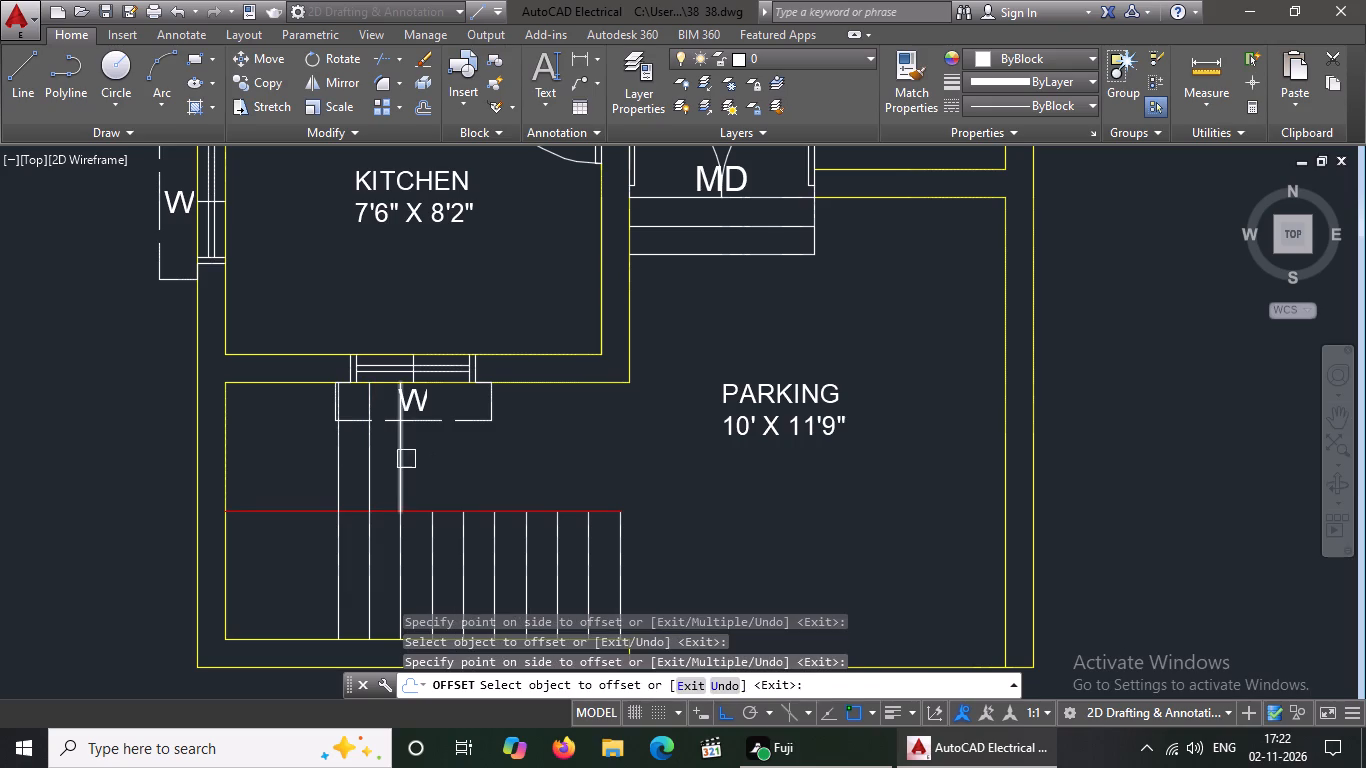
click(406, 459)
click(436, 453)
click(432, 463)
click(461, 457)
Continue the 10" offsets with five more treads, up to the staircase's parking-side end.
click(461, 461)
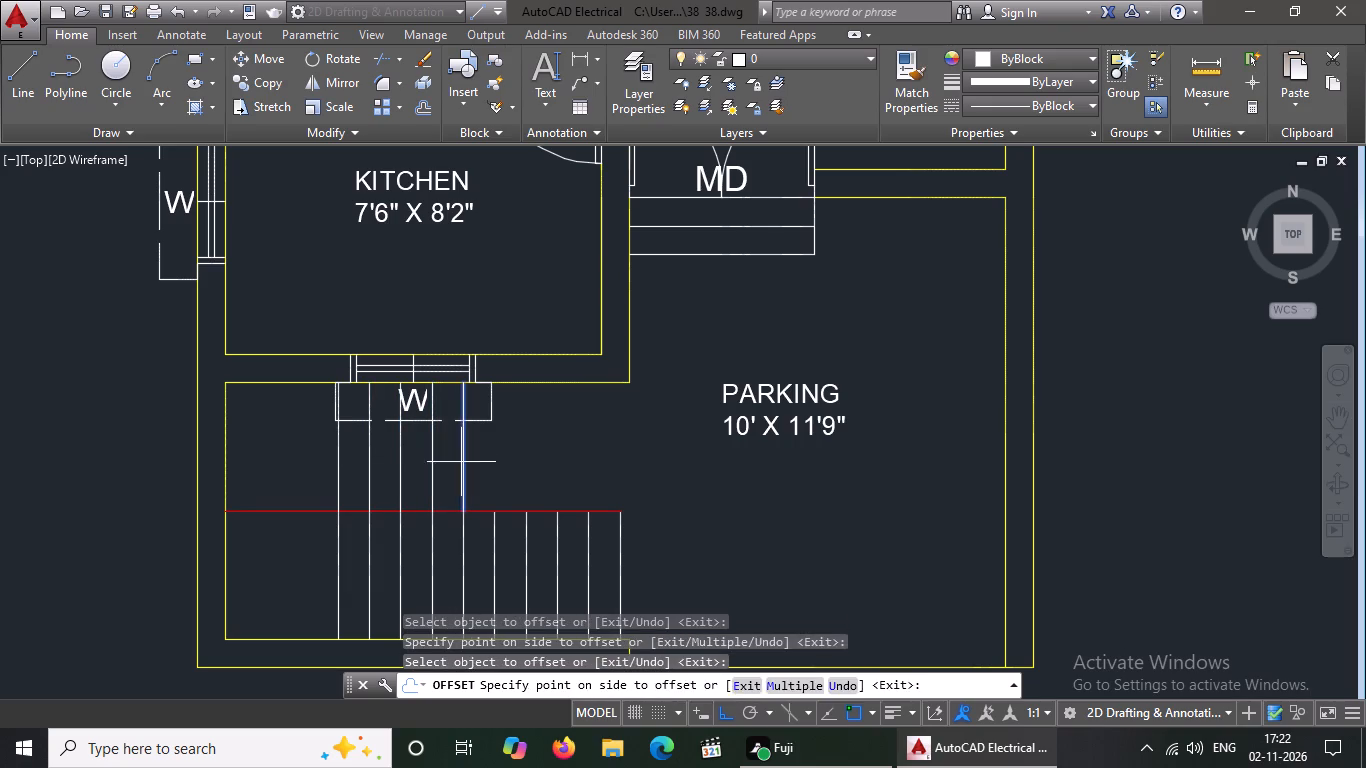
click(485, 460)
click(486, 466)
click(546, 461)
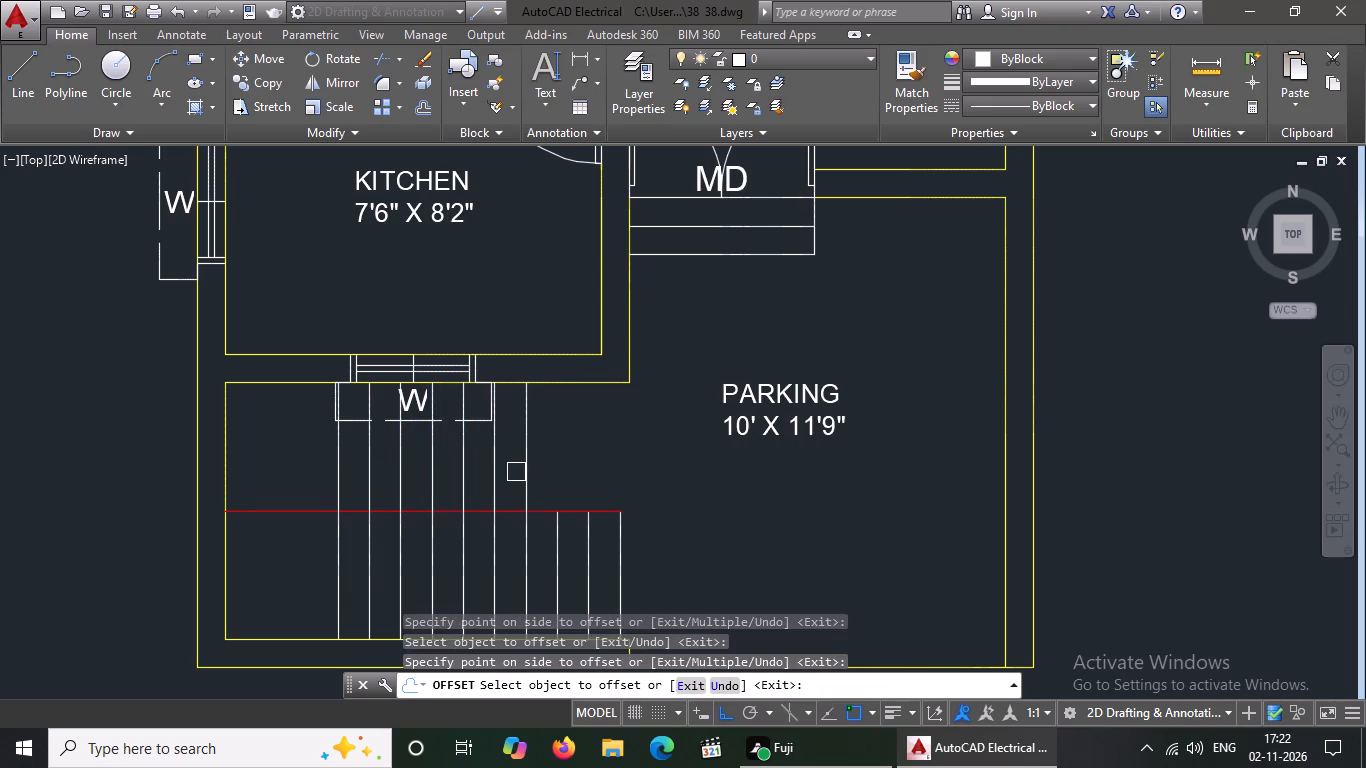
click(520, 470)
click(565, 467)
click(560, 481)
click(596, 473)
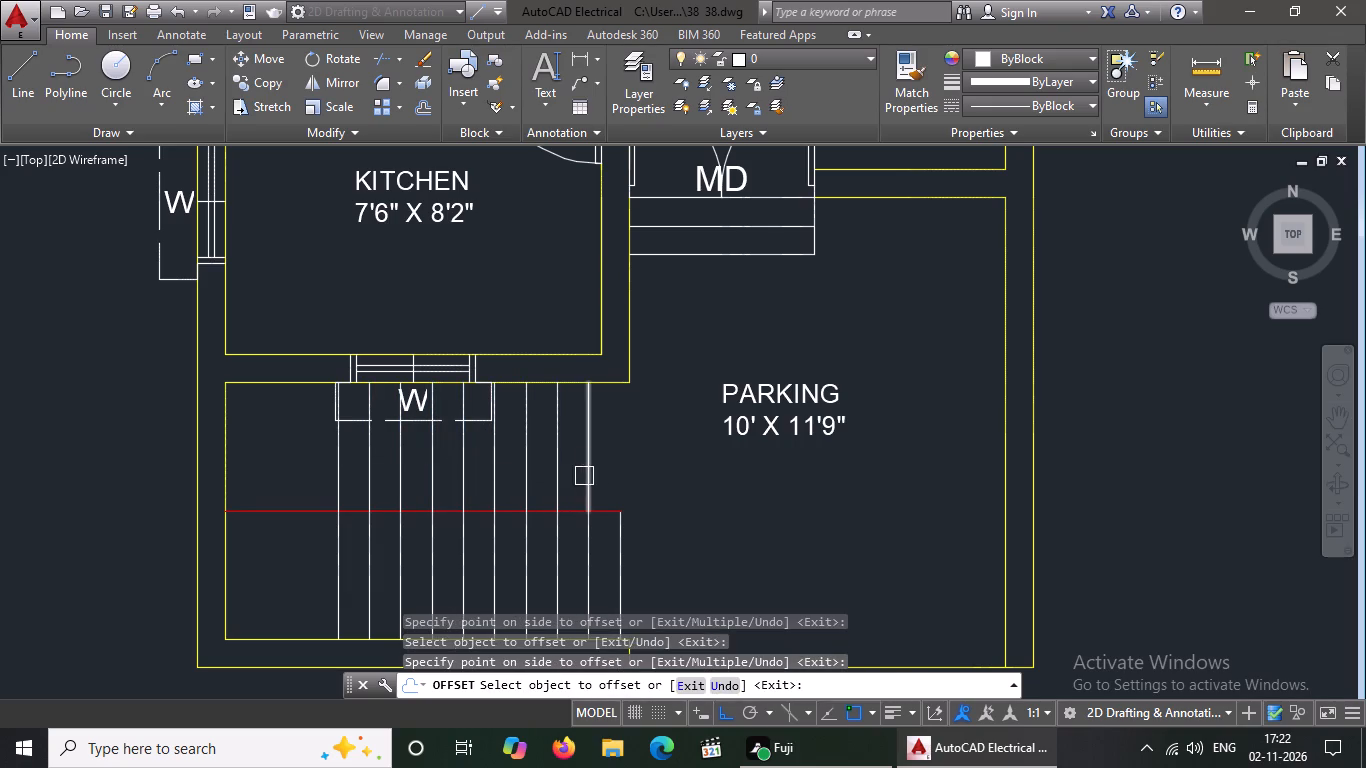
click(587, 473)
click(641, 459)
key(Escape)
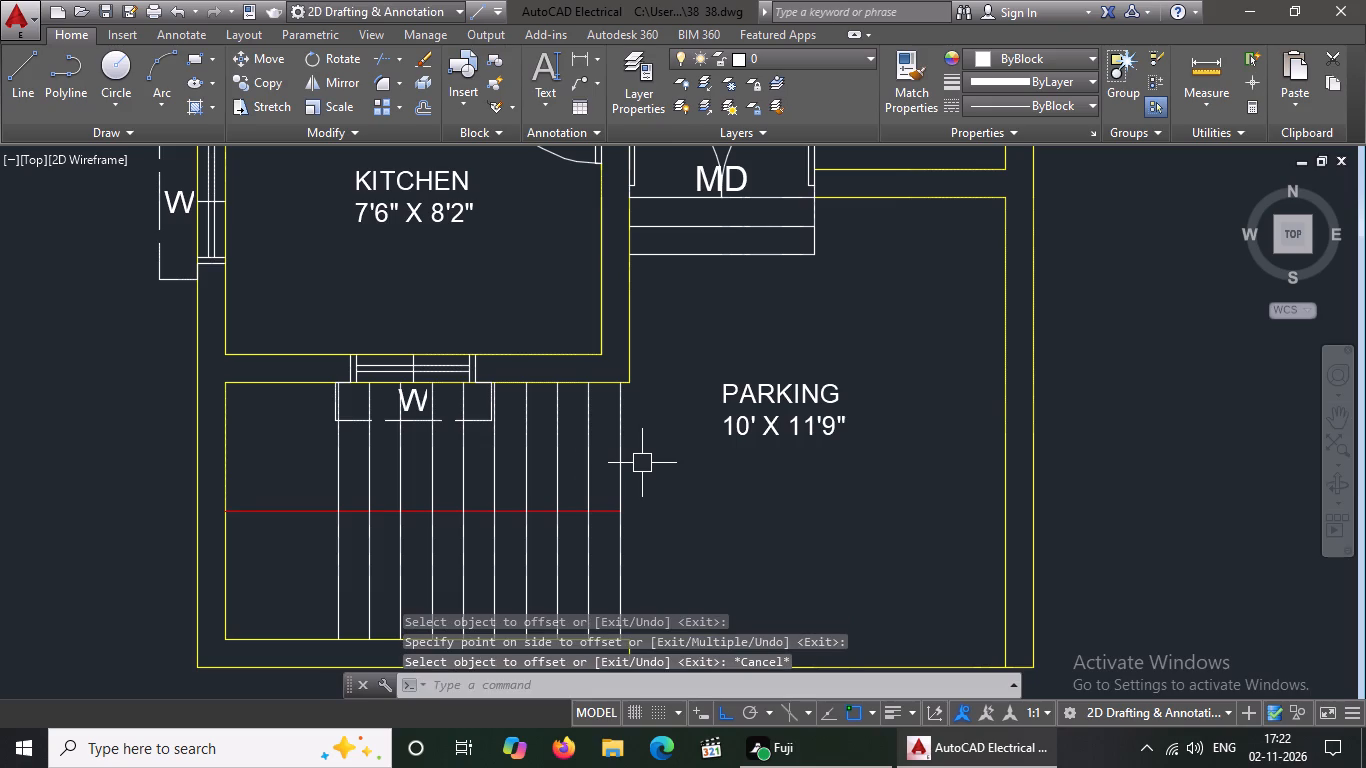
Set the linetype of the three innermost treads between the red line and kitchen wall to ACAD_ISO02W100.
click(339, 466)
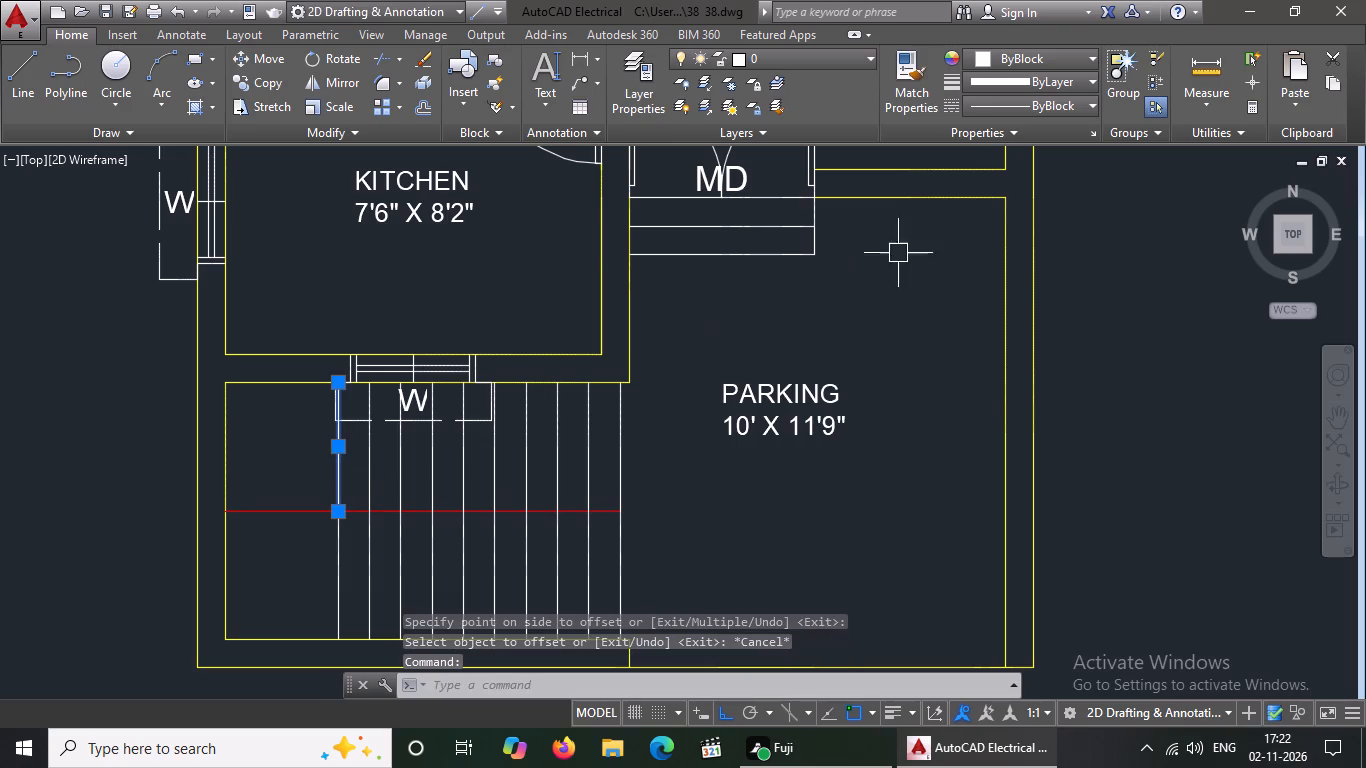
click(995, 99)
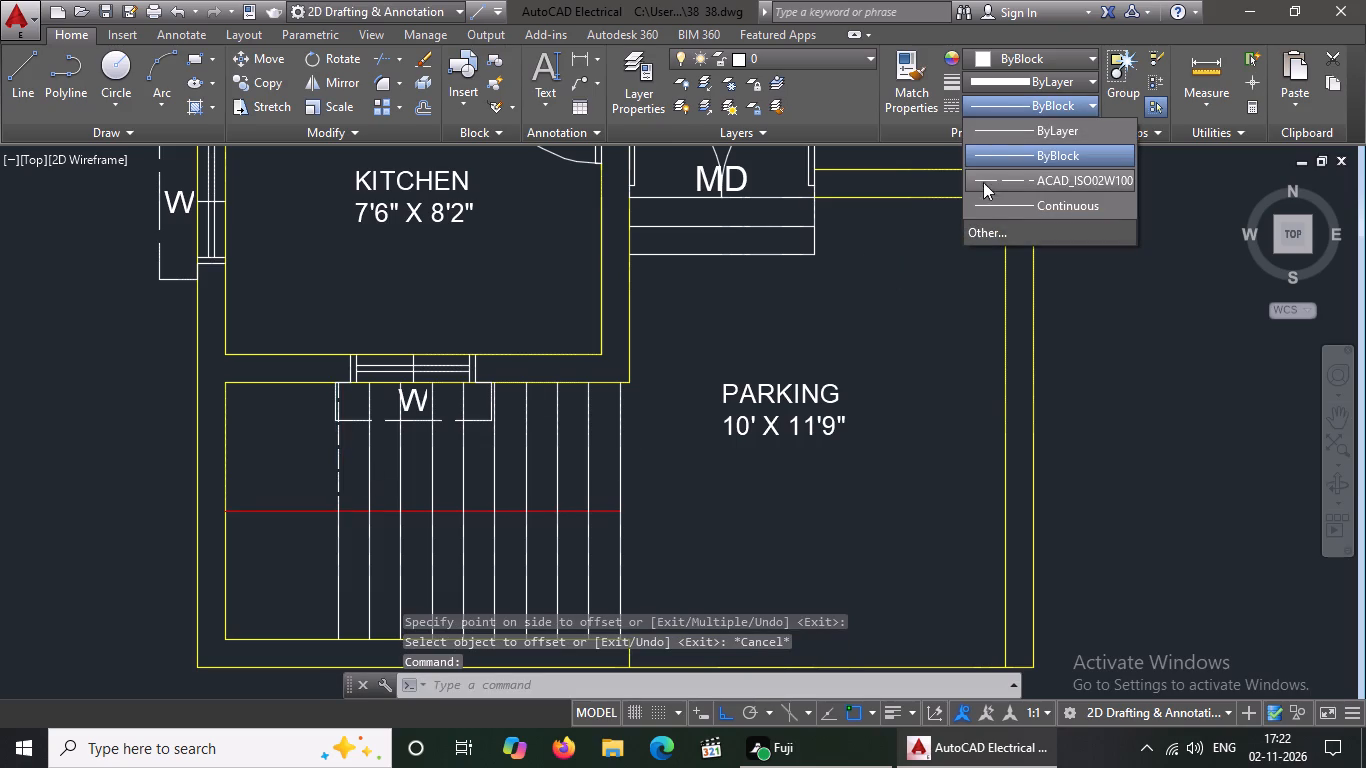
click(987, 174)
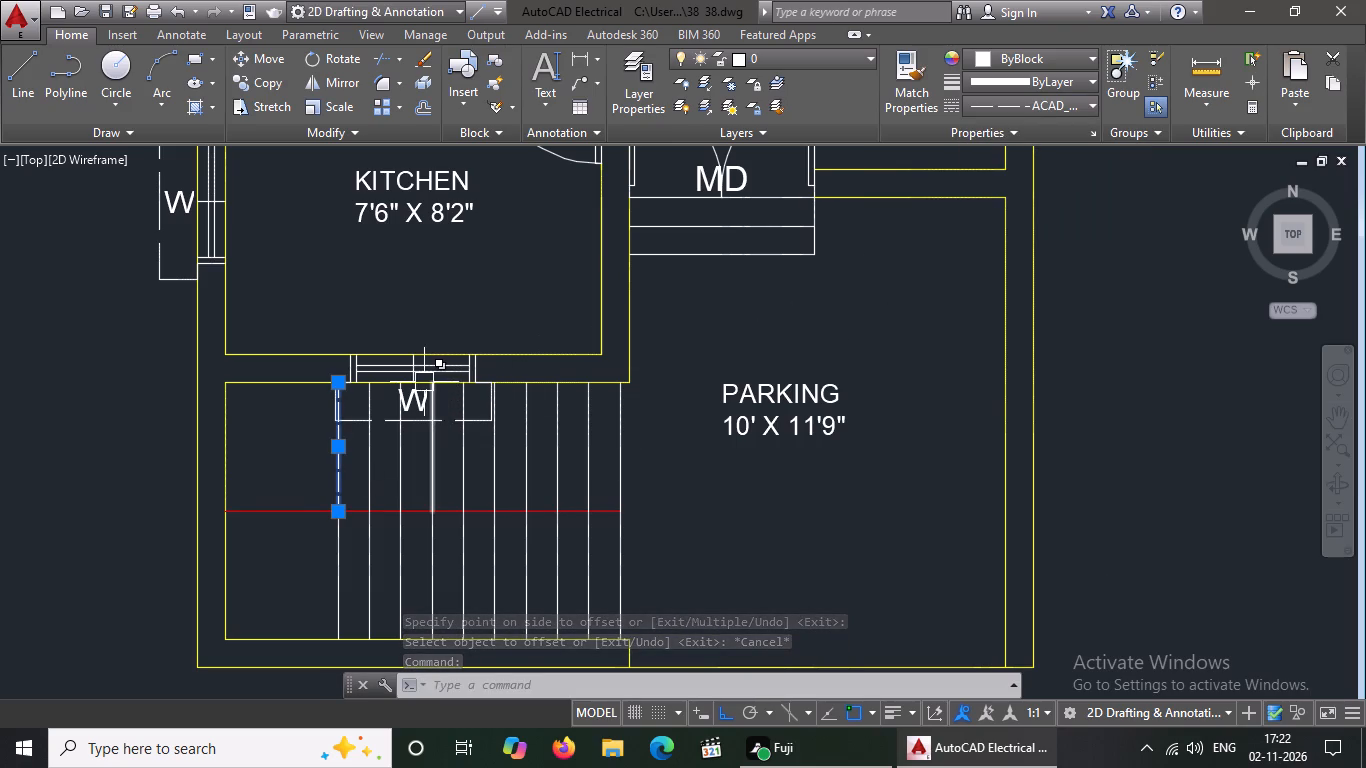
key(Escape)
click(365, 469)
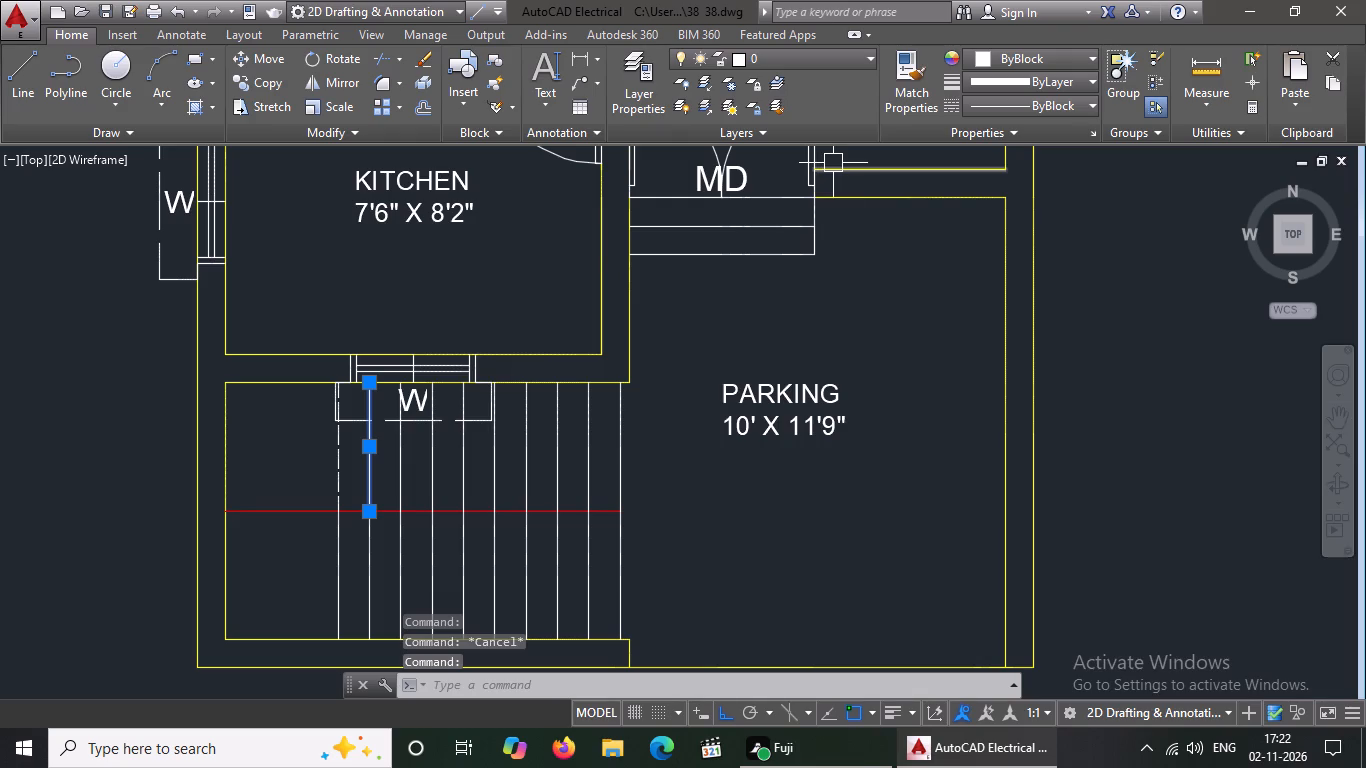
click(1004, 101)
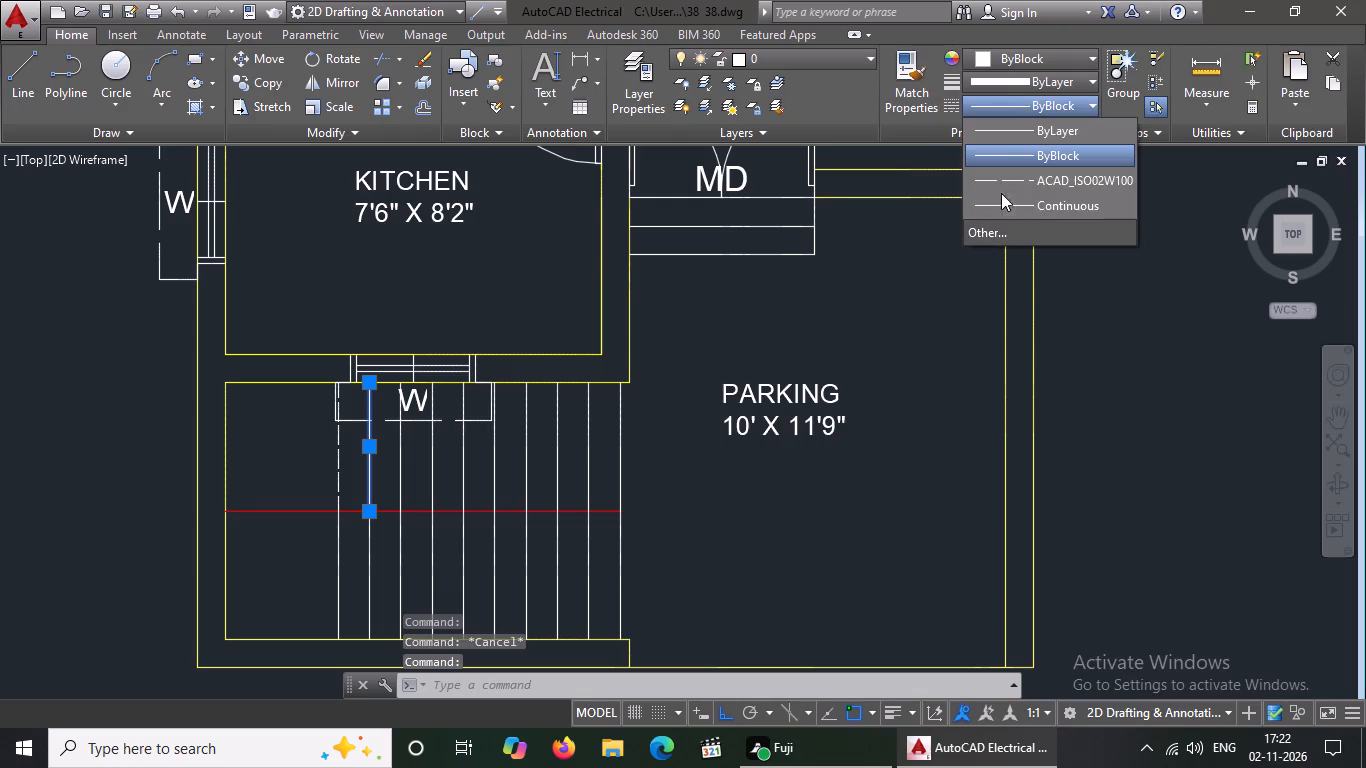
click(997, 180)
key(Escape)
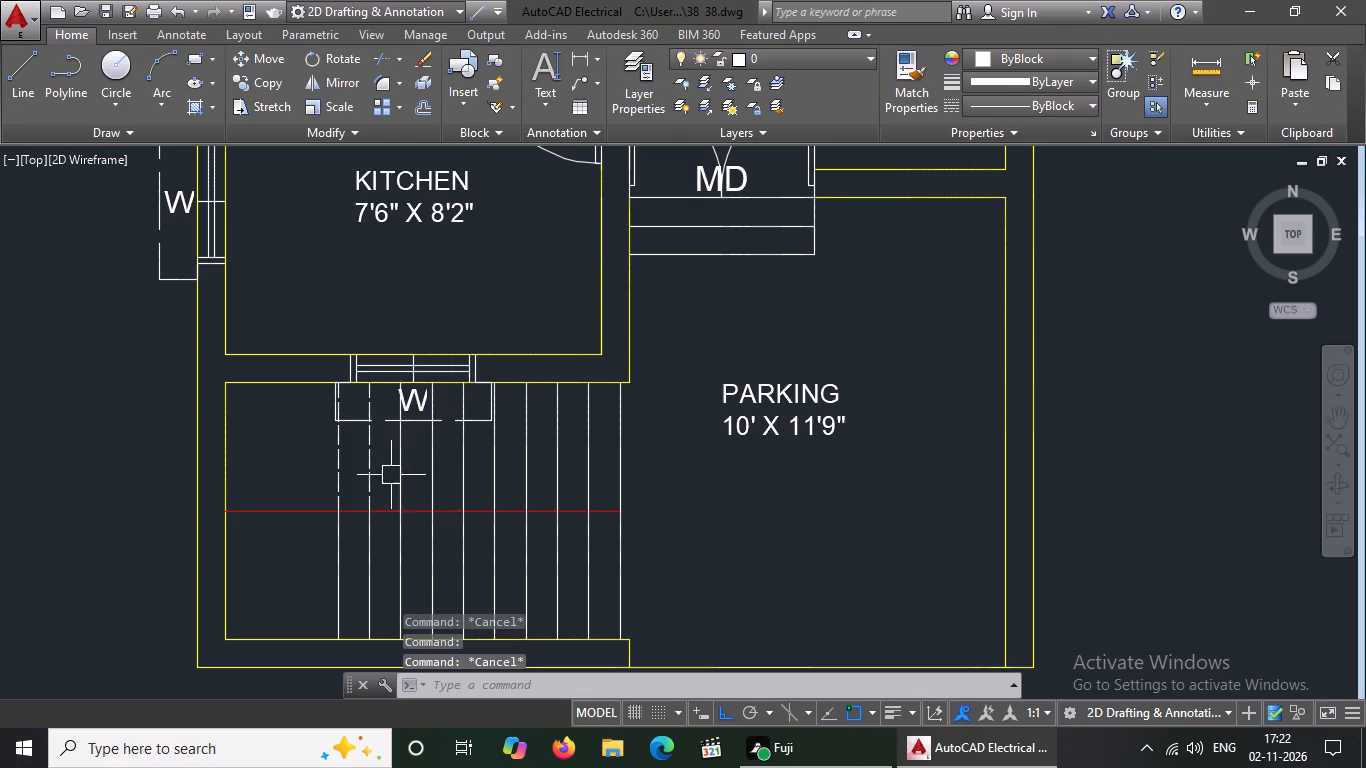
click(400, 470)
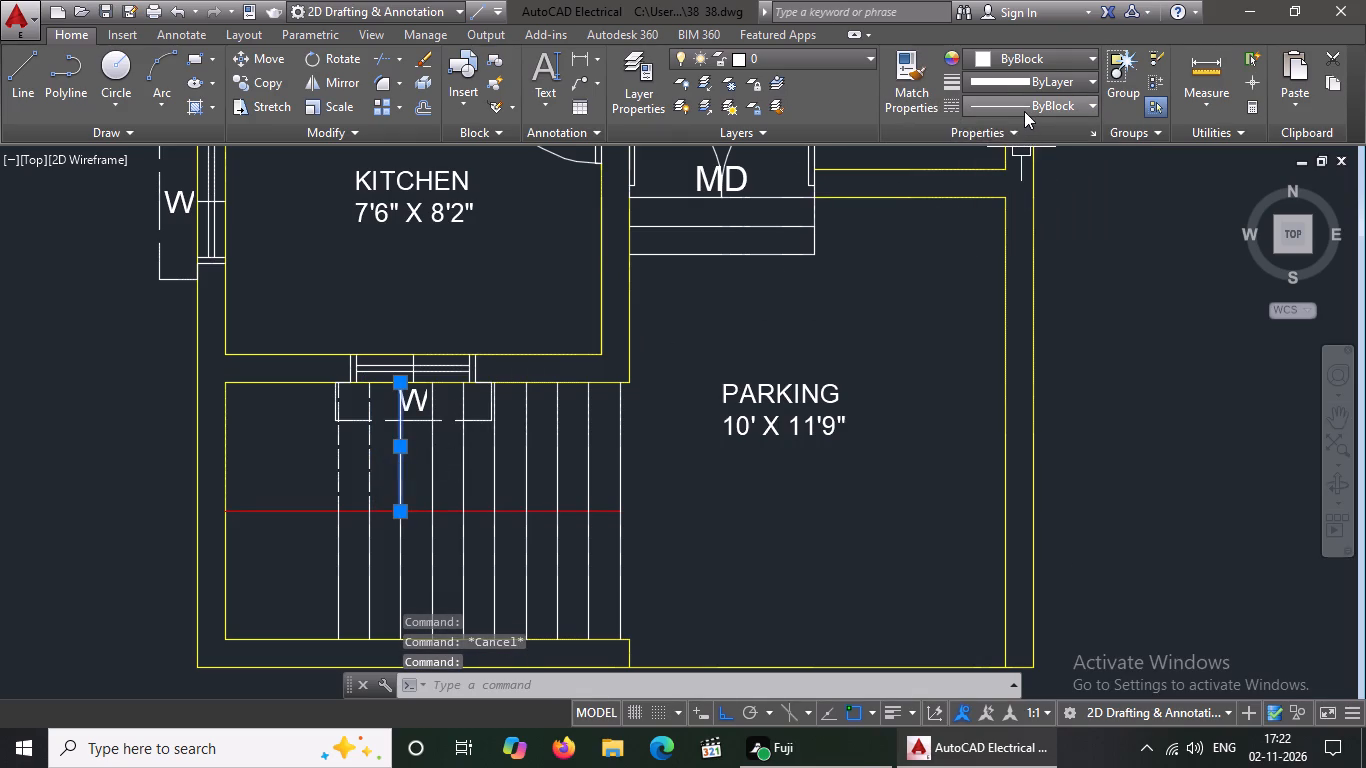
click(1025, 109)
click(1007, 177)
key(Escape)
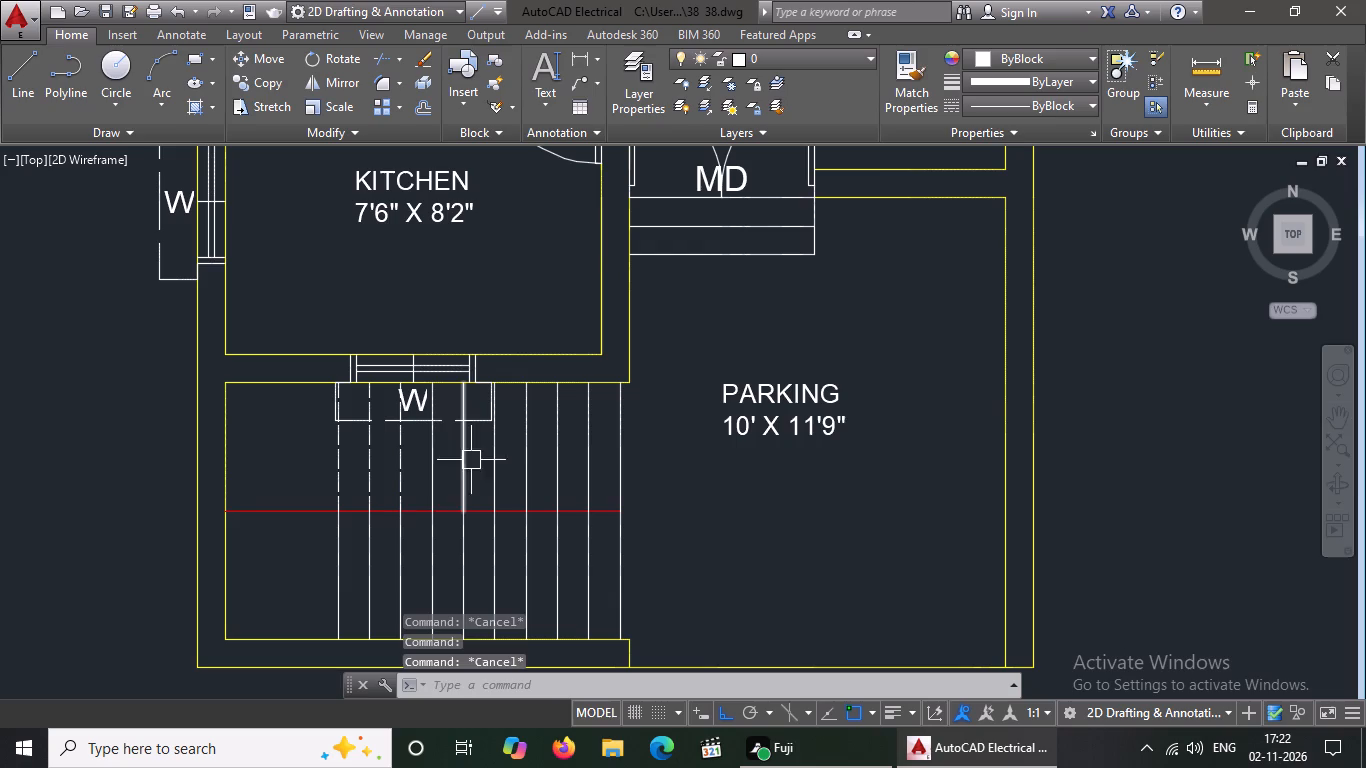
Set the linetype of the fourth, fifth and sixth kitchen-side treads, counted from the innermost one, to ACAD_ISO02W100.
click(432, 477)
click(1014, 108)
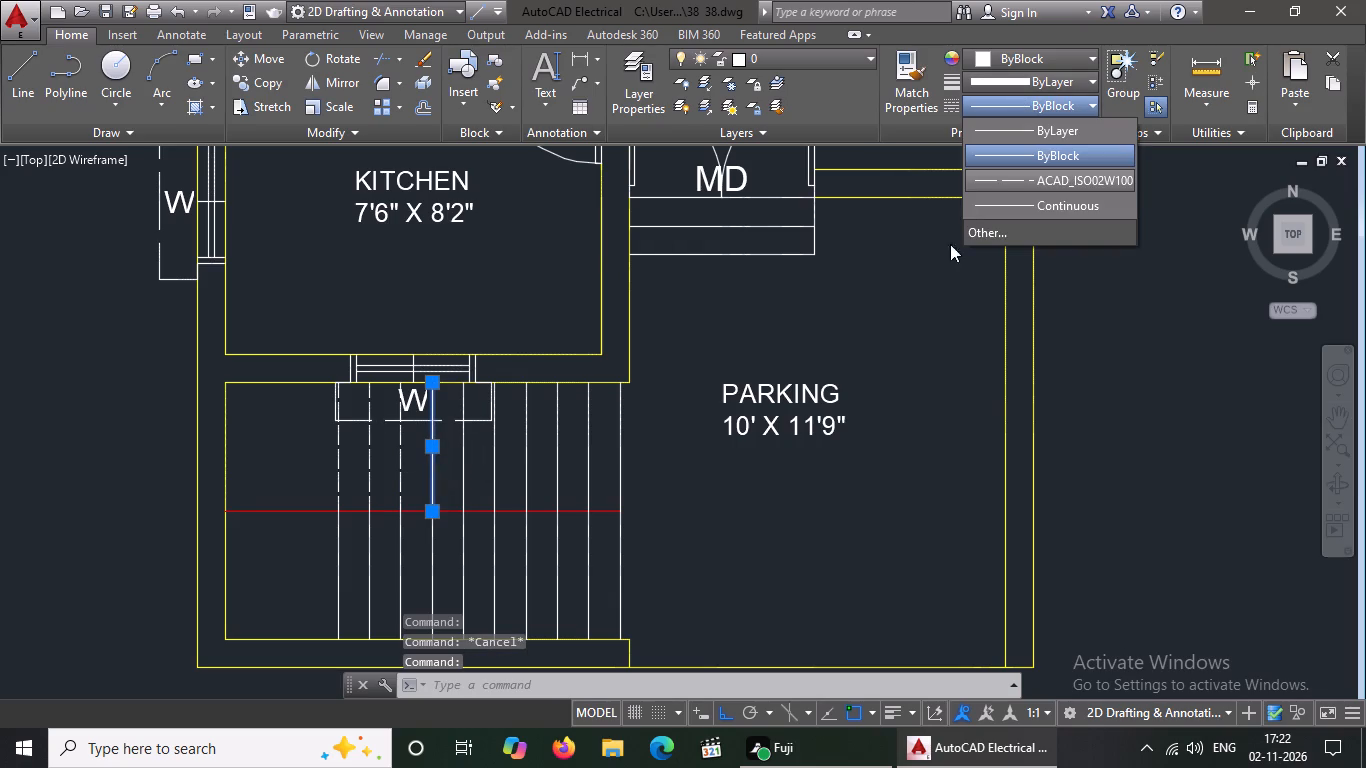
click(1000, 176)
key(Escape)
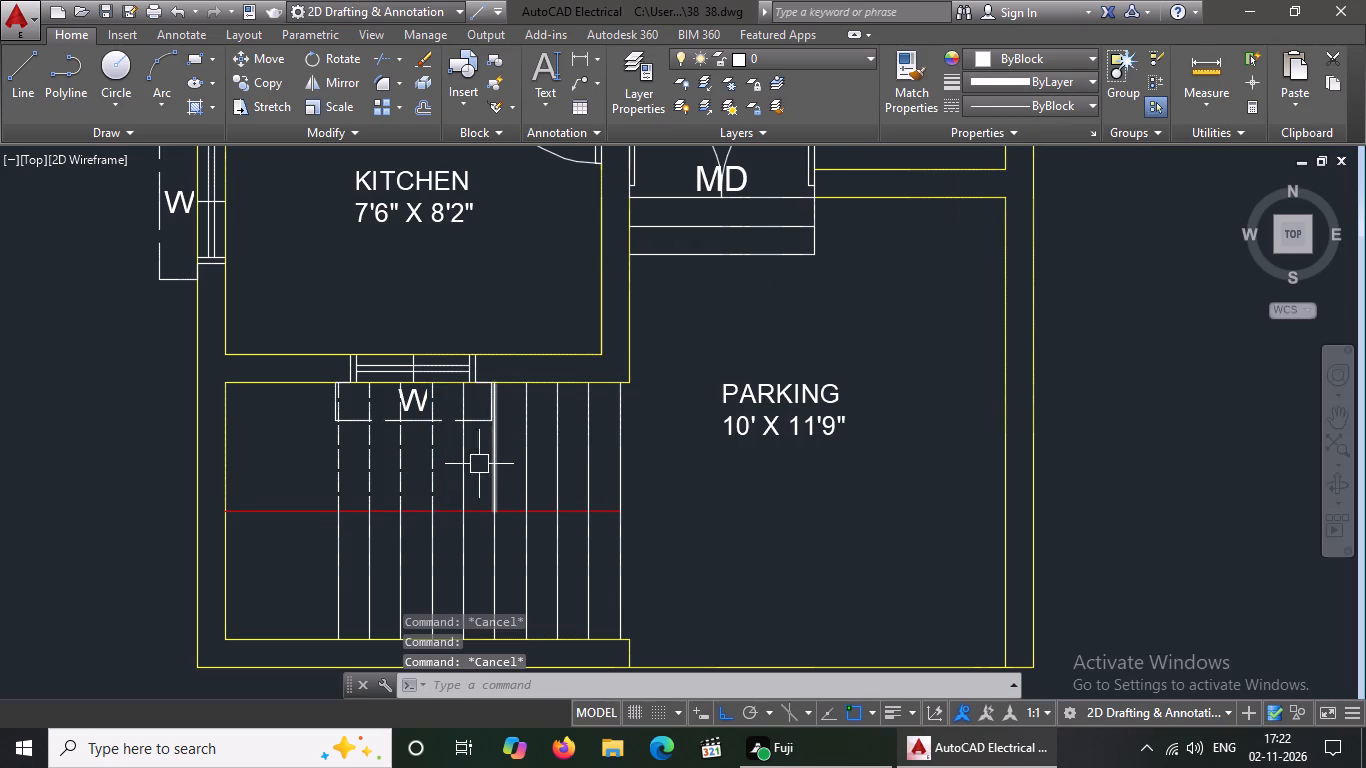
drag(462, 466, 466, 453)
click(969, 95)
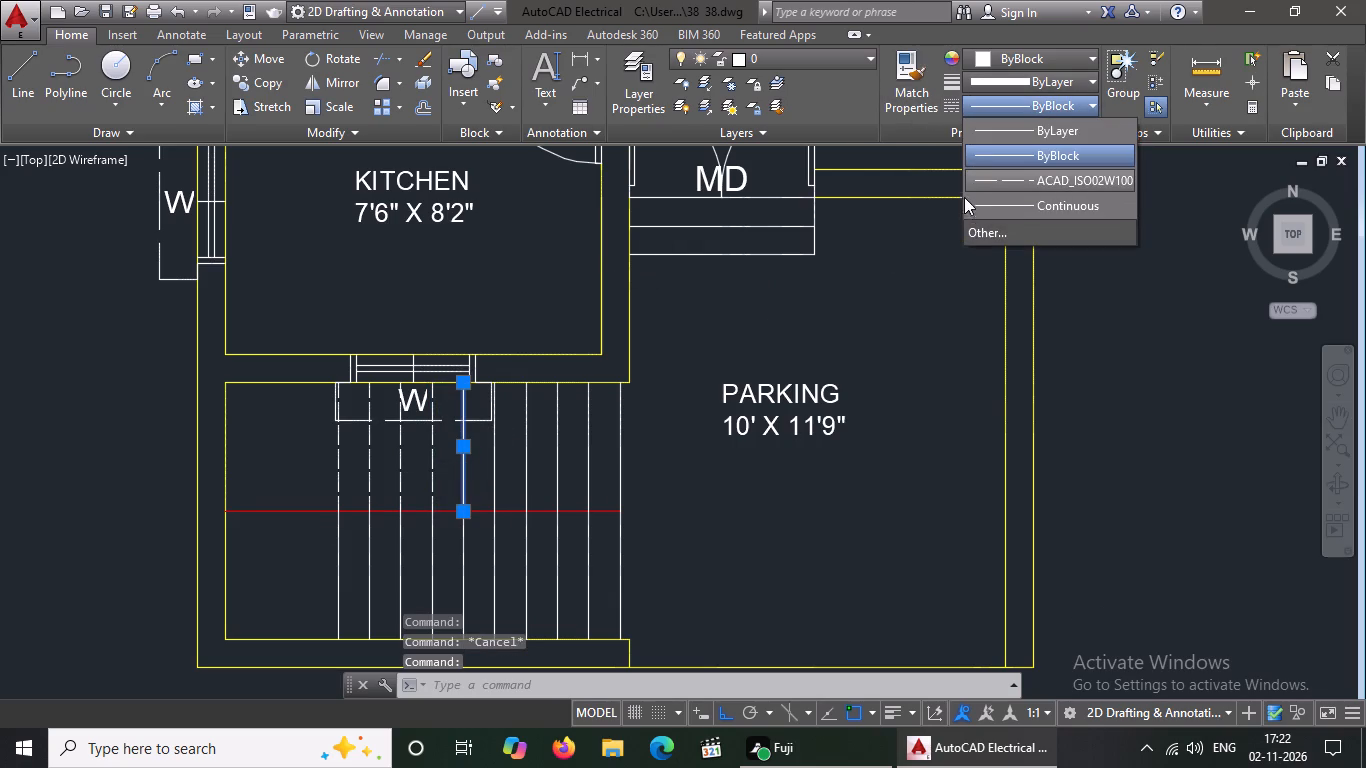
click(985, 179)
key(Escape)
click(498, 455)
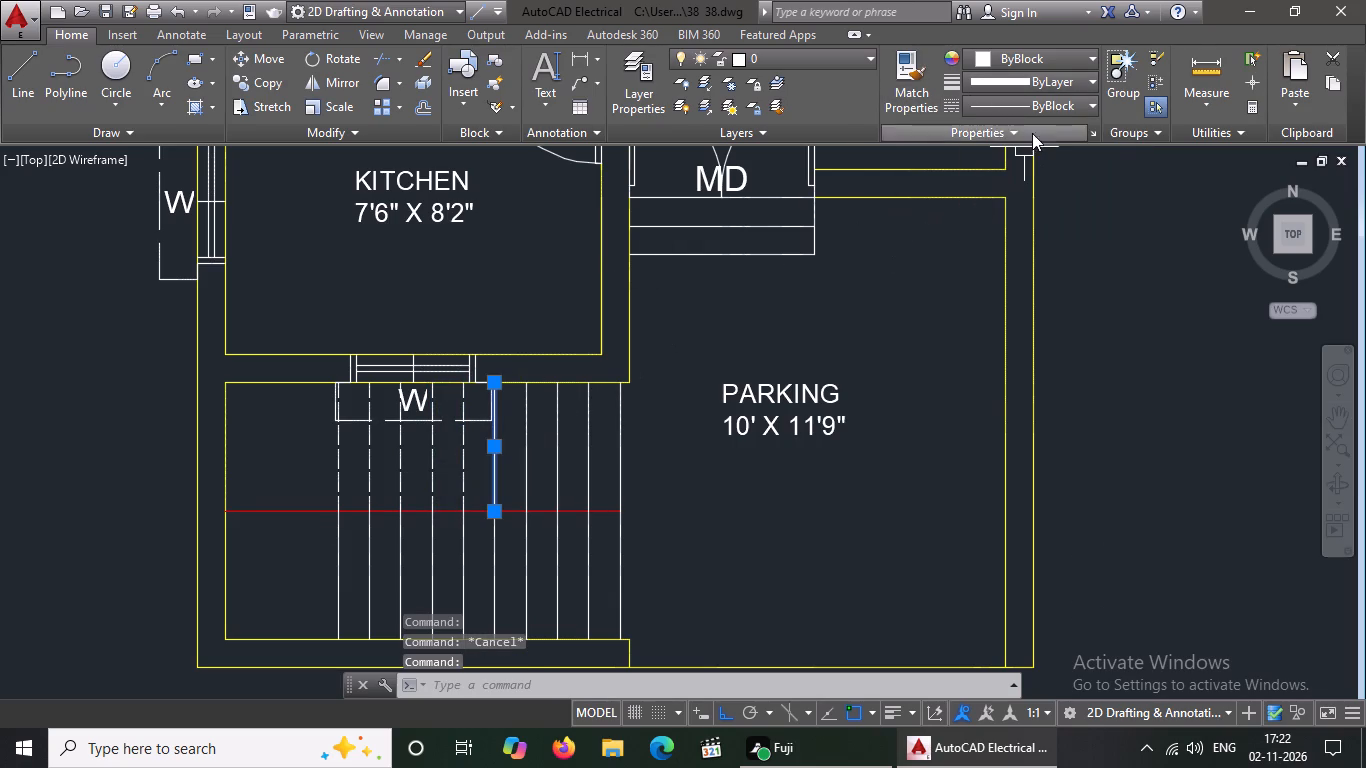
click(1042, 105)
click(1024, 187)
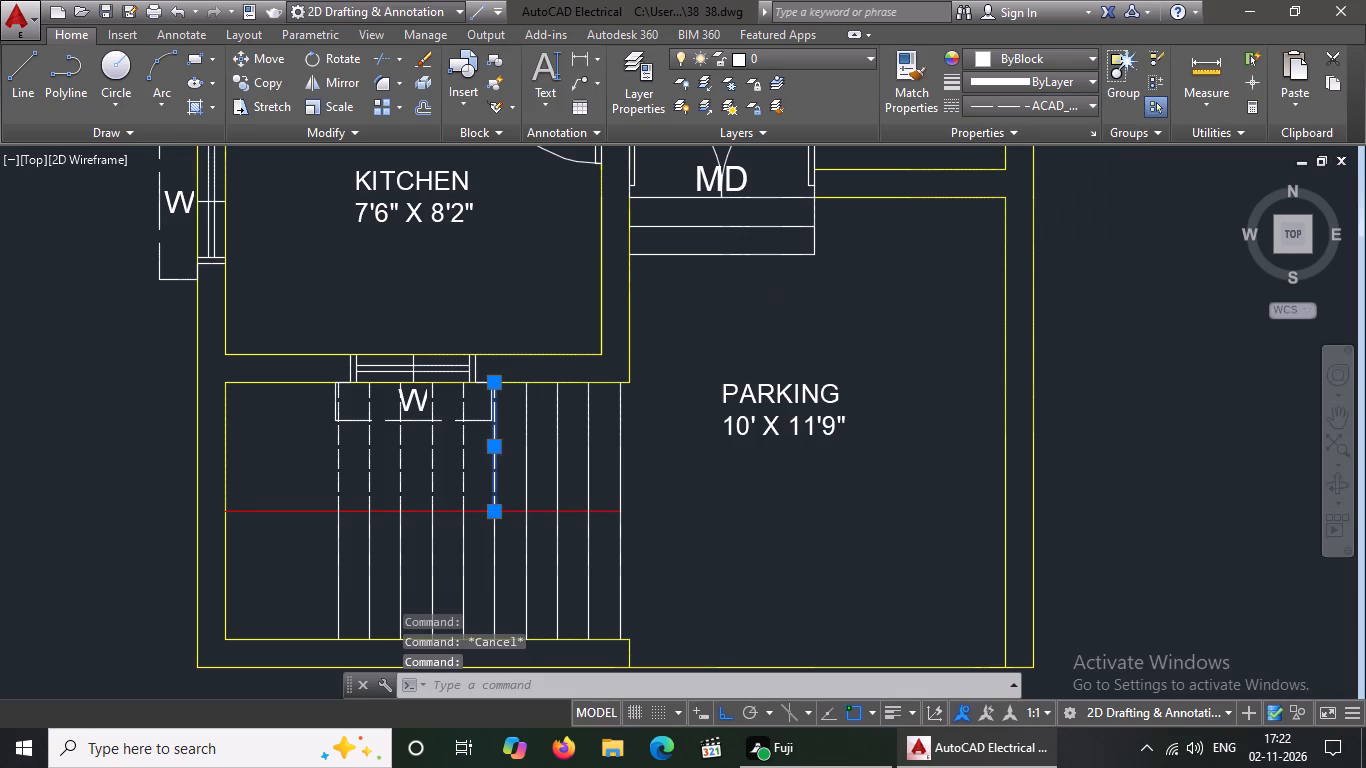
key(Escape)
Apply the ACAD_ISO02W100 linetype to the seventh and eighth kitchen-side treads from the innermost one.
click(521, 432)
click(973, 102)
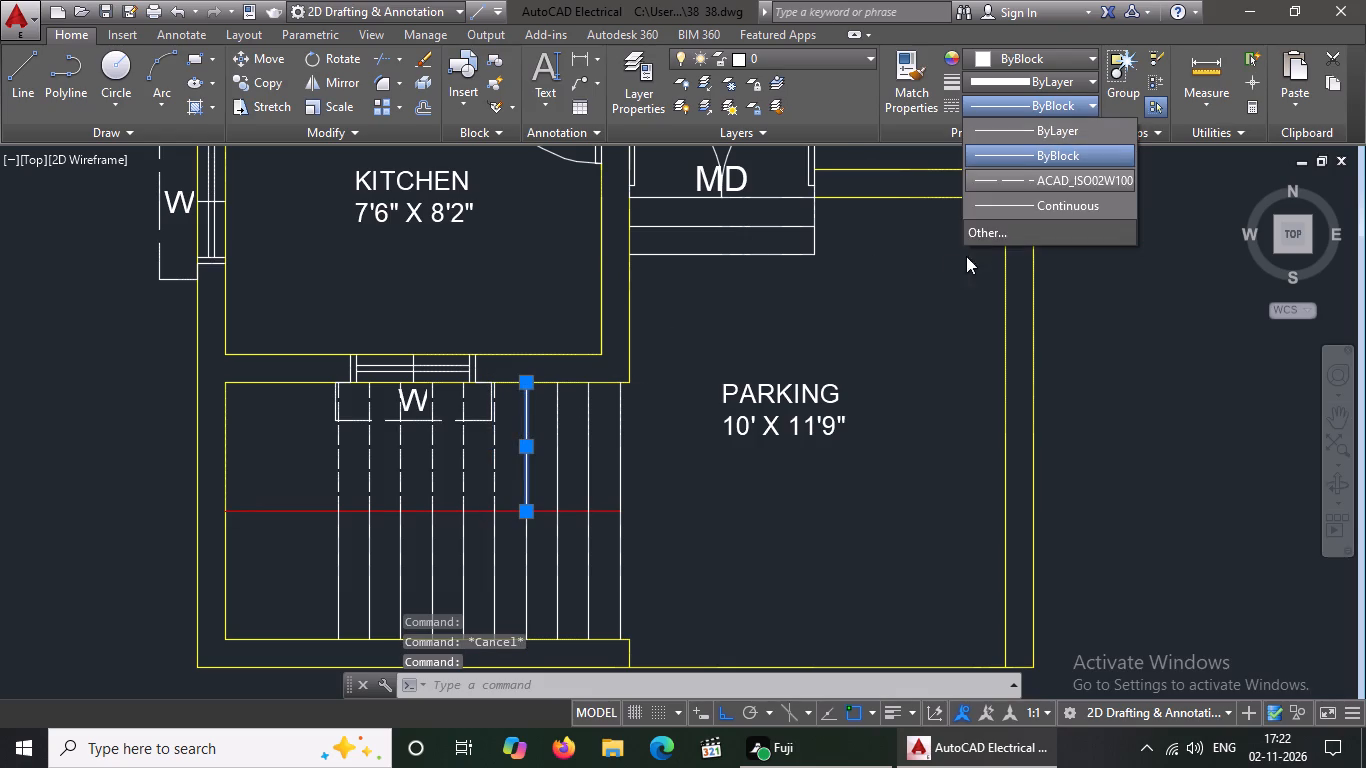
click(1006, 178)
key(Escape)
drag(559, 446, 587, 421)
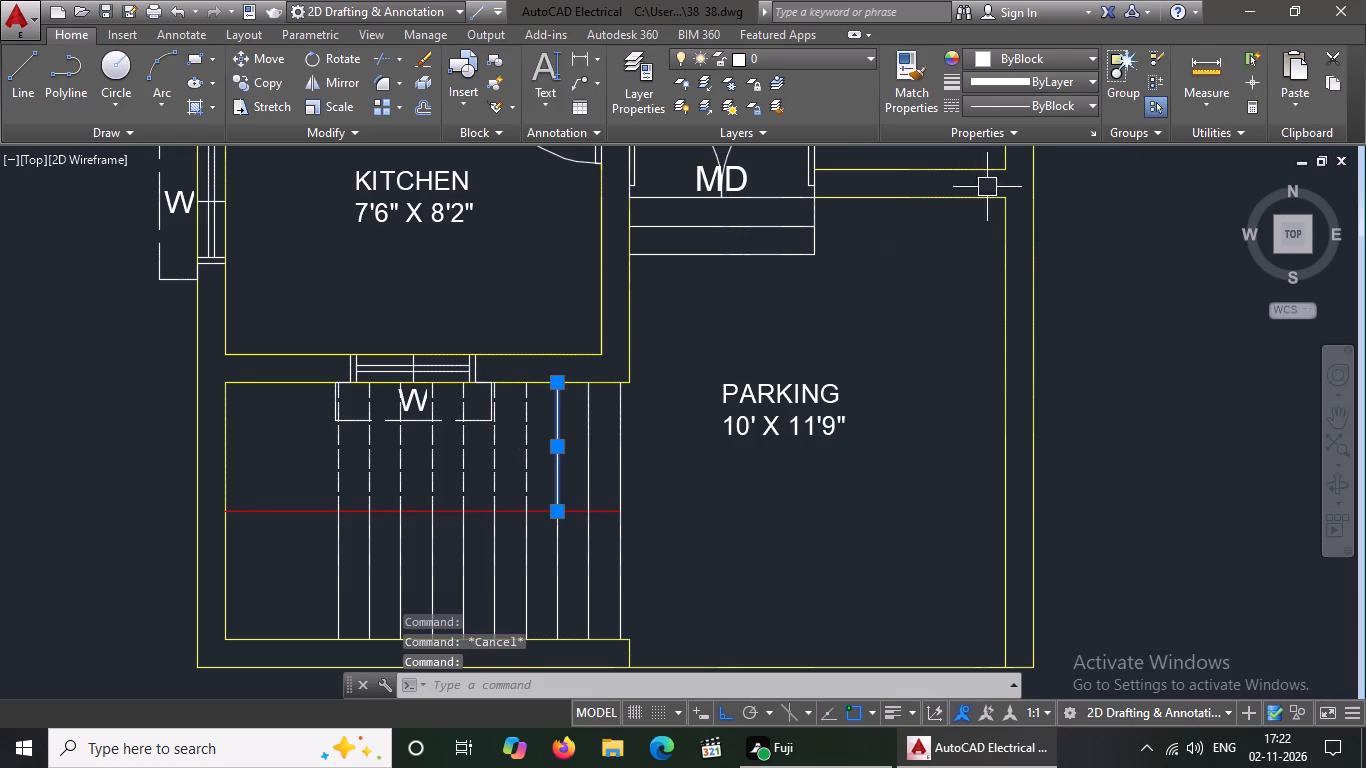
click(1017, 109)
click(1028, 175)
key(Escape)
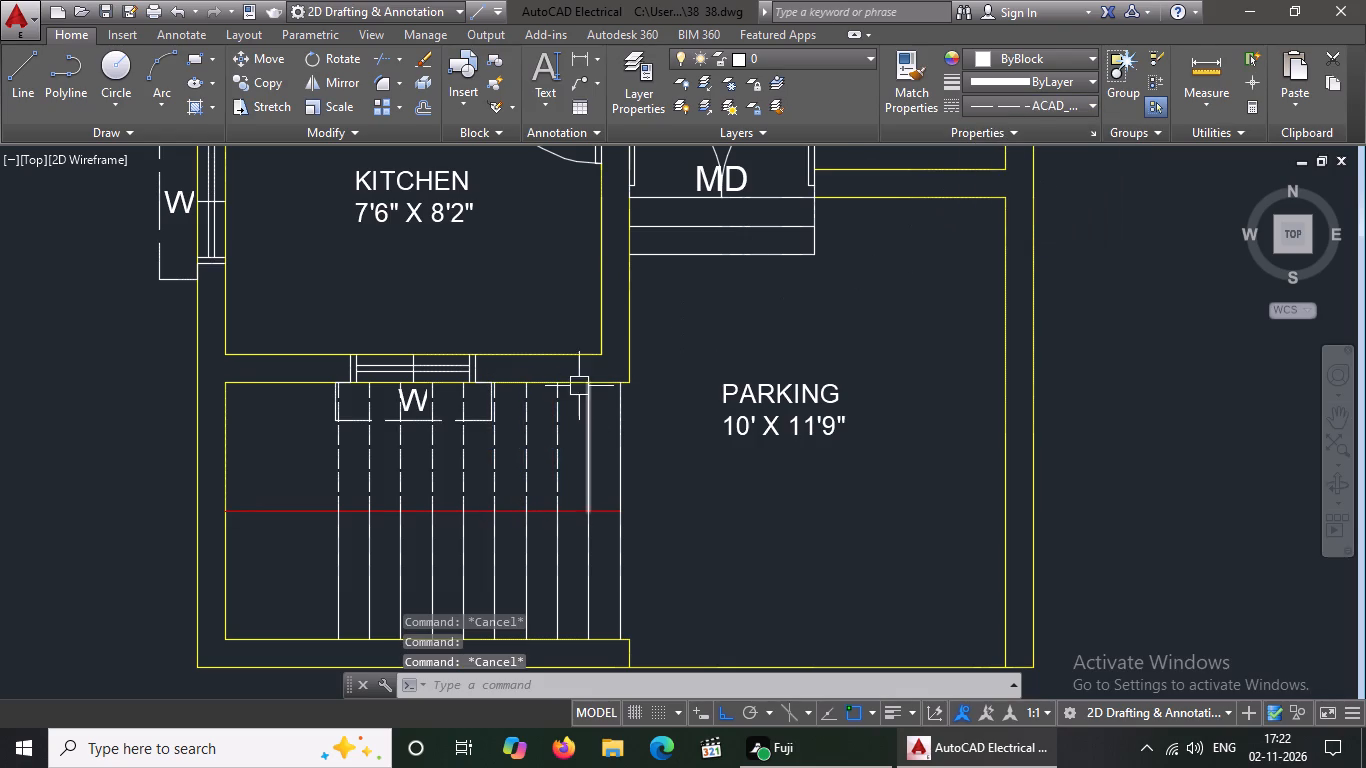
Apply the ACAD_ISO02W100 linetype to the last two kitchen-side treads next to the parking area.
click(589, 408)
click(1014, 105)
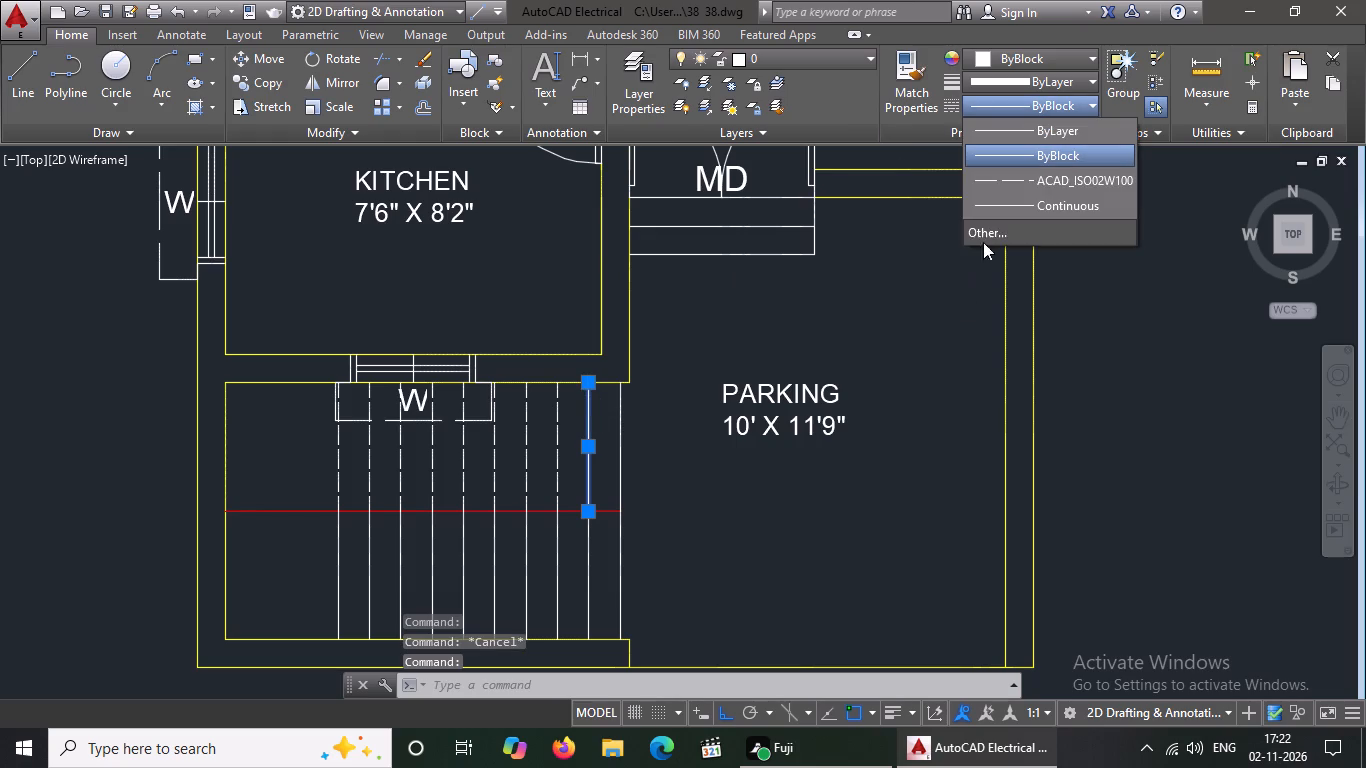
click(1018, 176)
key(Escape)
click(617, 451)
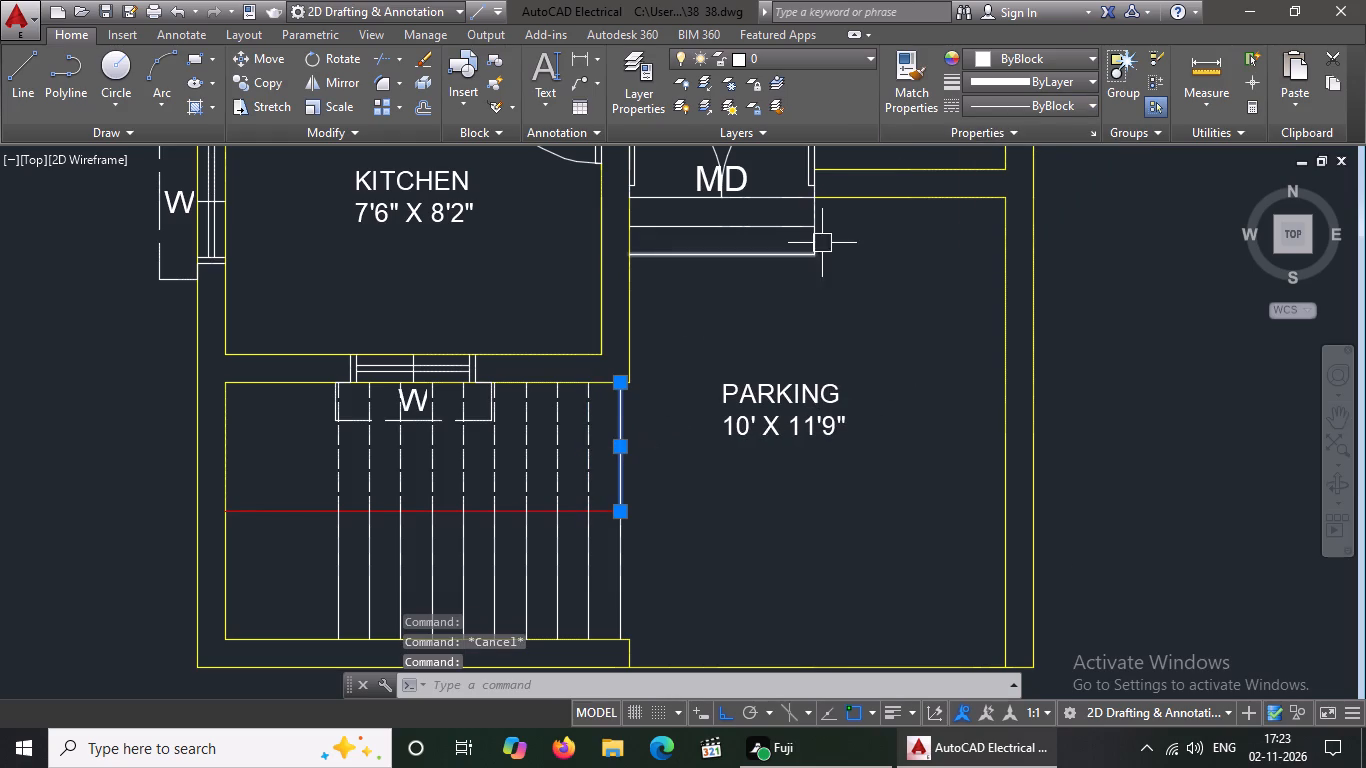
click(1064, 102)
click(1048, 185)
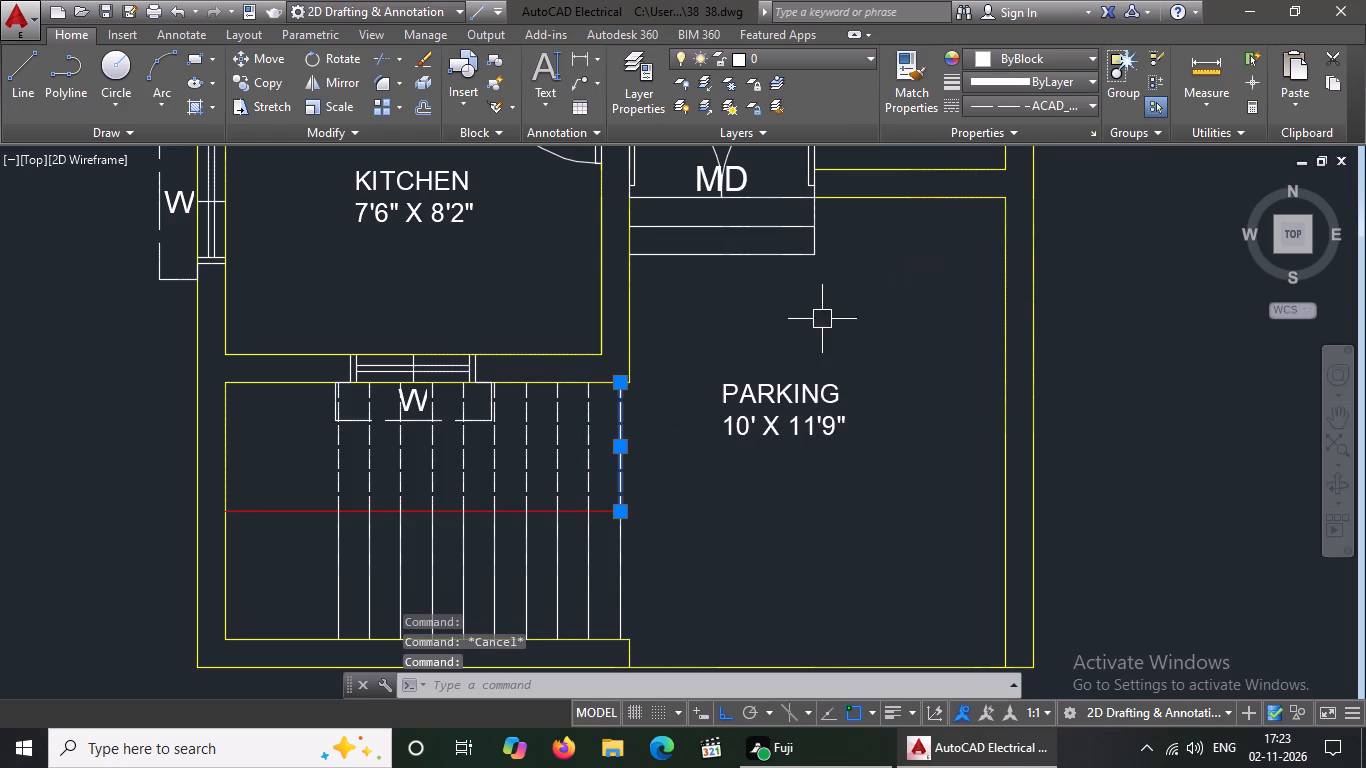
key(Escape)
Open the object properties of the innermost dashed tread and set its linetype scale to 1.
click(334, 455)
right_click(333, 454)
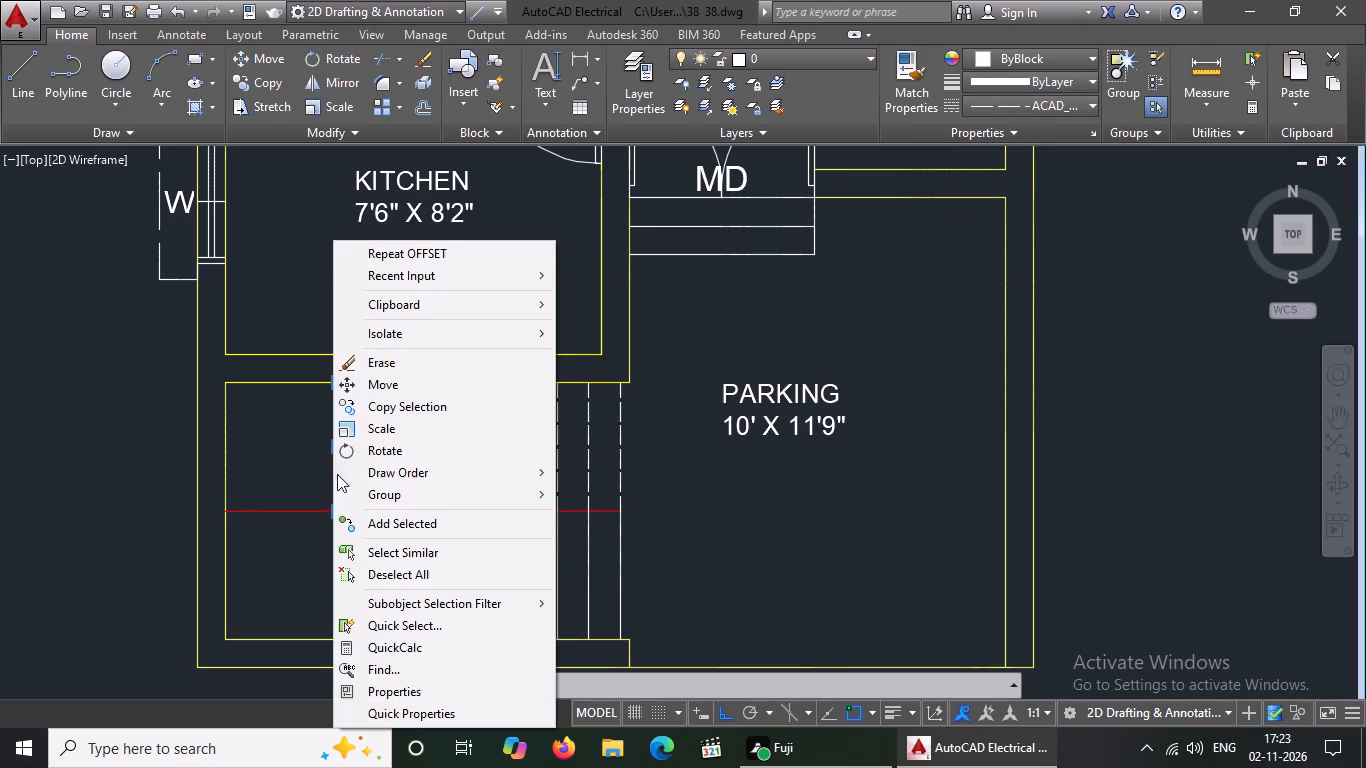
click(392, 696)
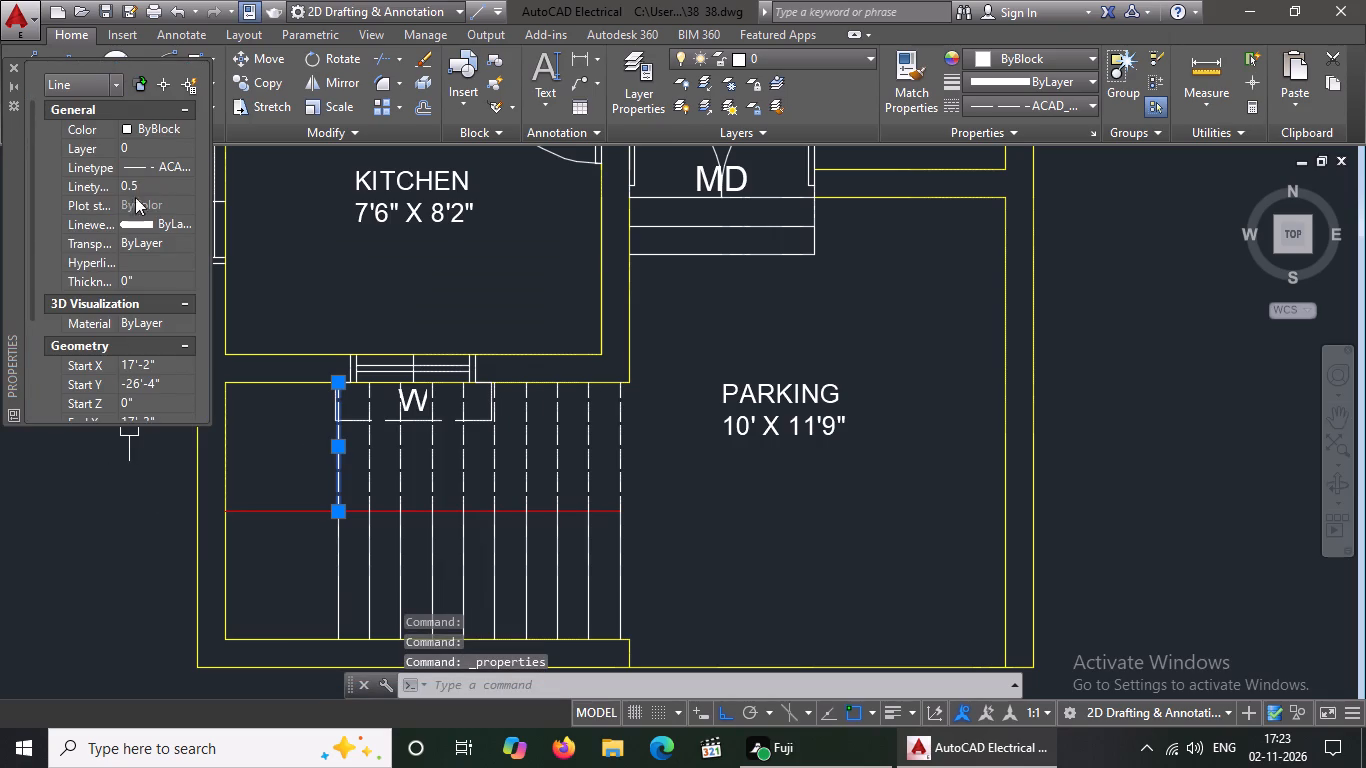
click(155, 187)
key(BackSpace)
key(BackSpace)
key(1)
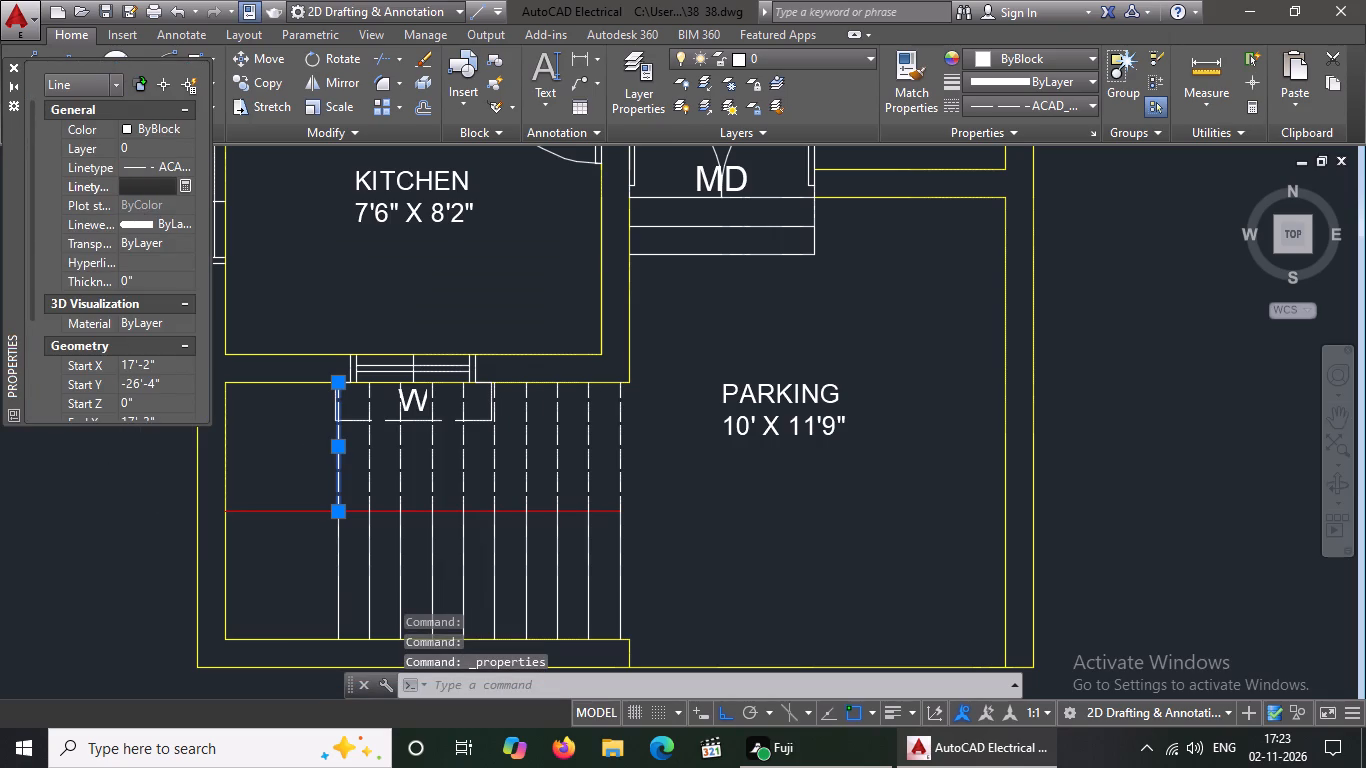
key(Return)
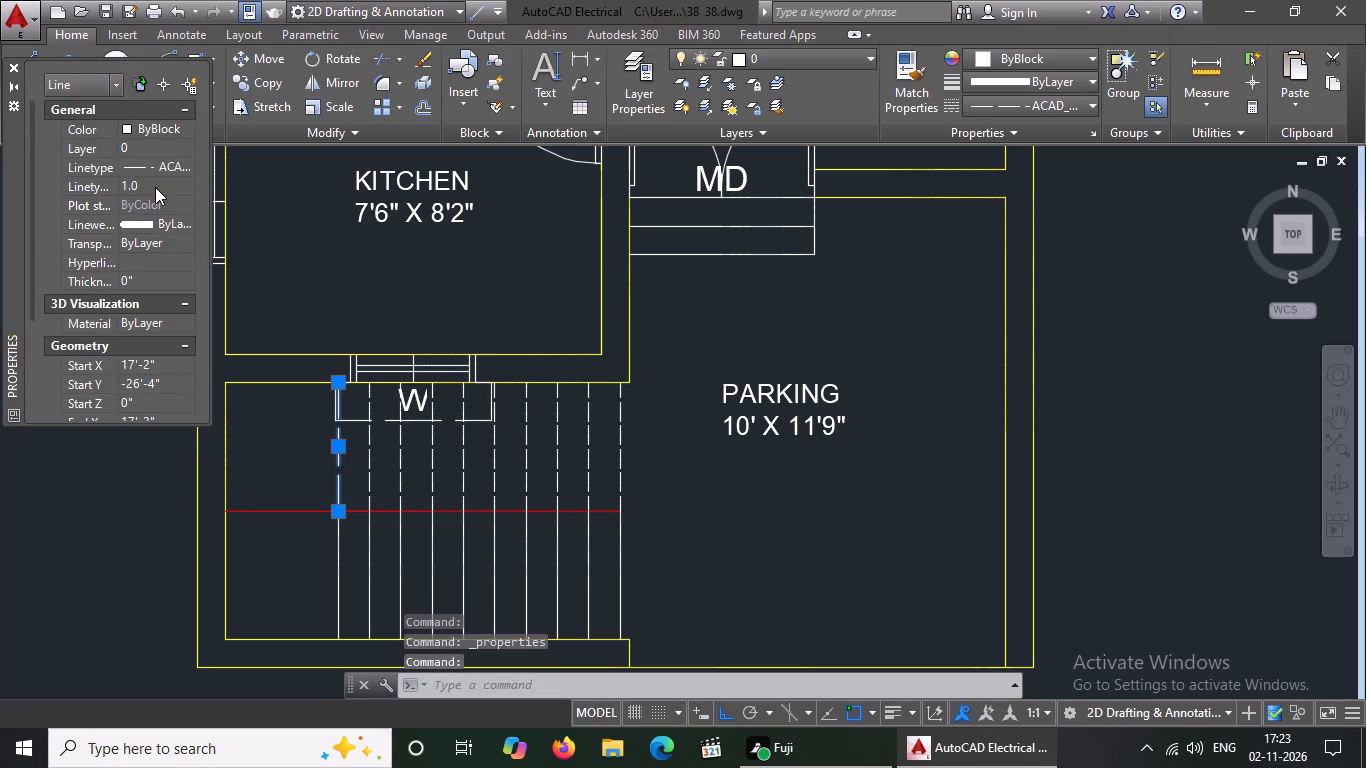
key(Escape)
key(Escape)
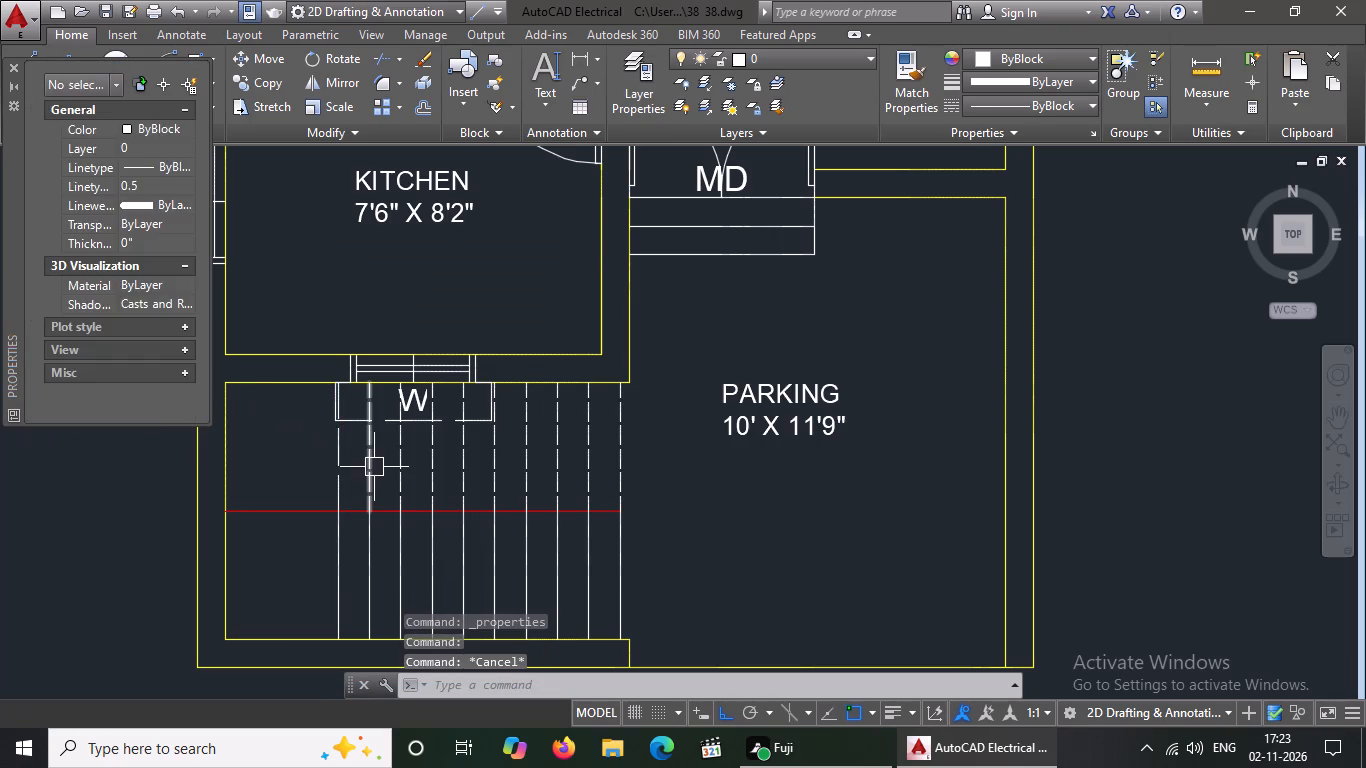
Set the linetype scale of the second dashed tread from the innermost one to 1.
click(375, 467)
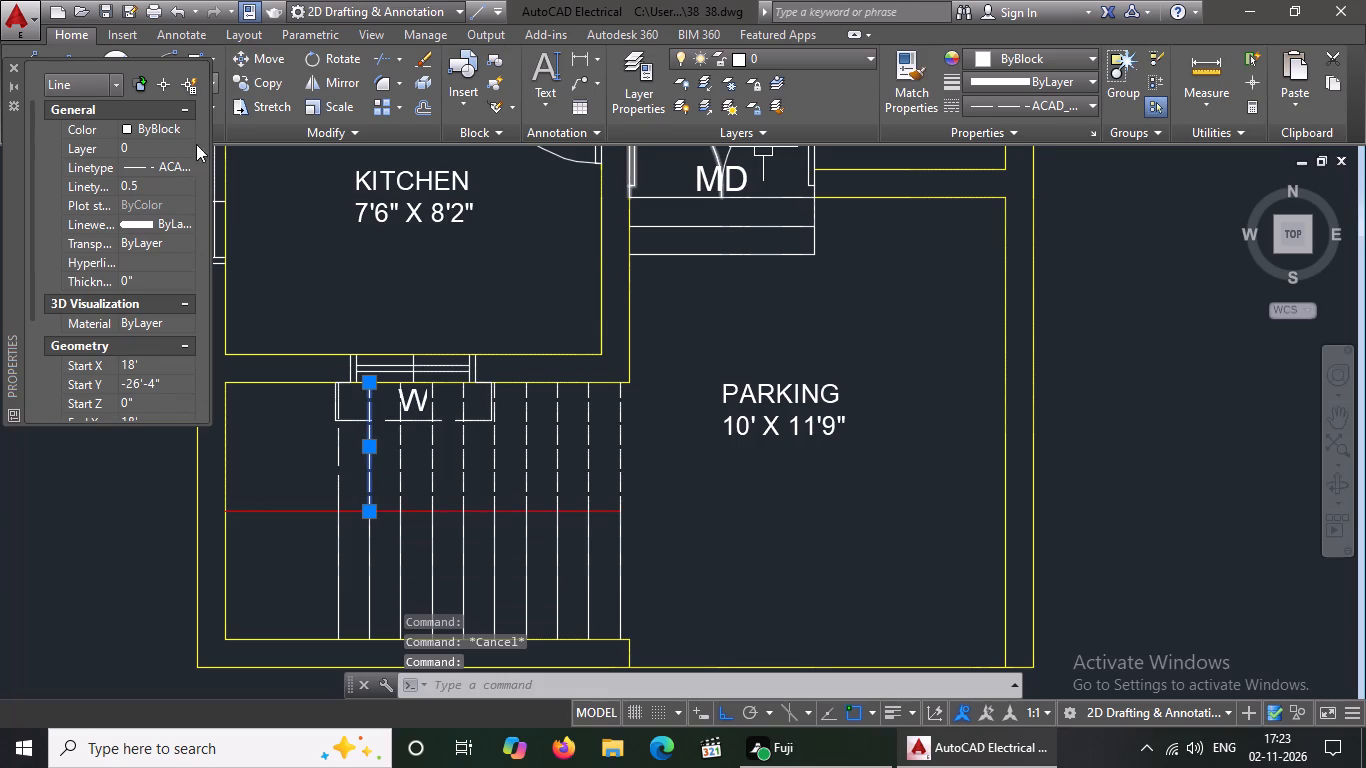
click(151, 186)
key(BackSpace)
key(BackSpace)
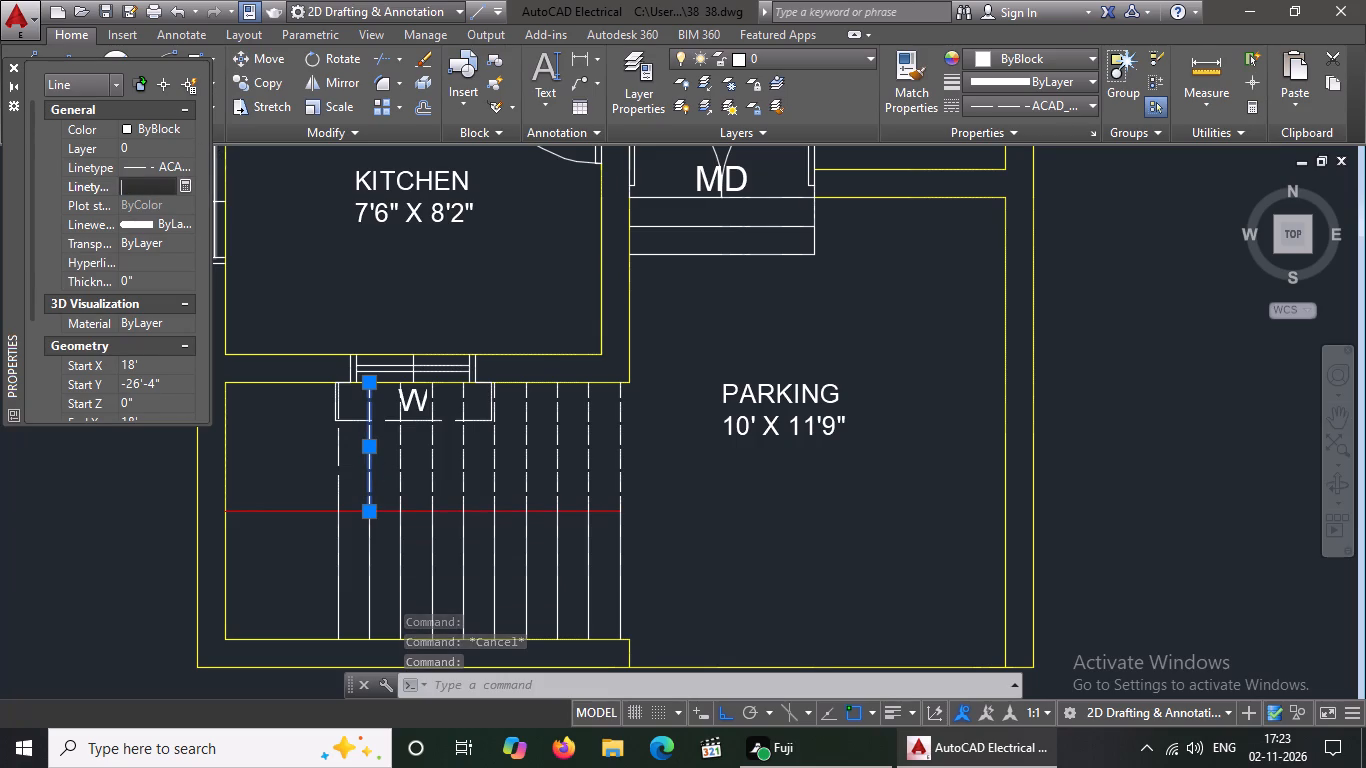
key(1)
key(Return)
key(Escape)
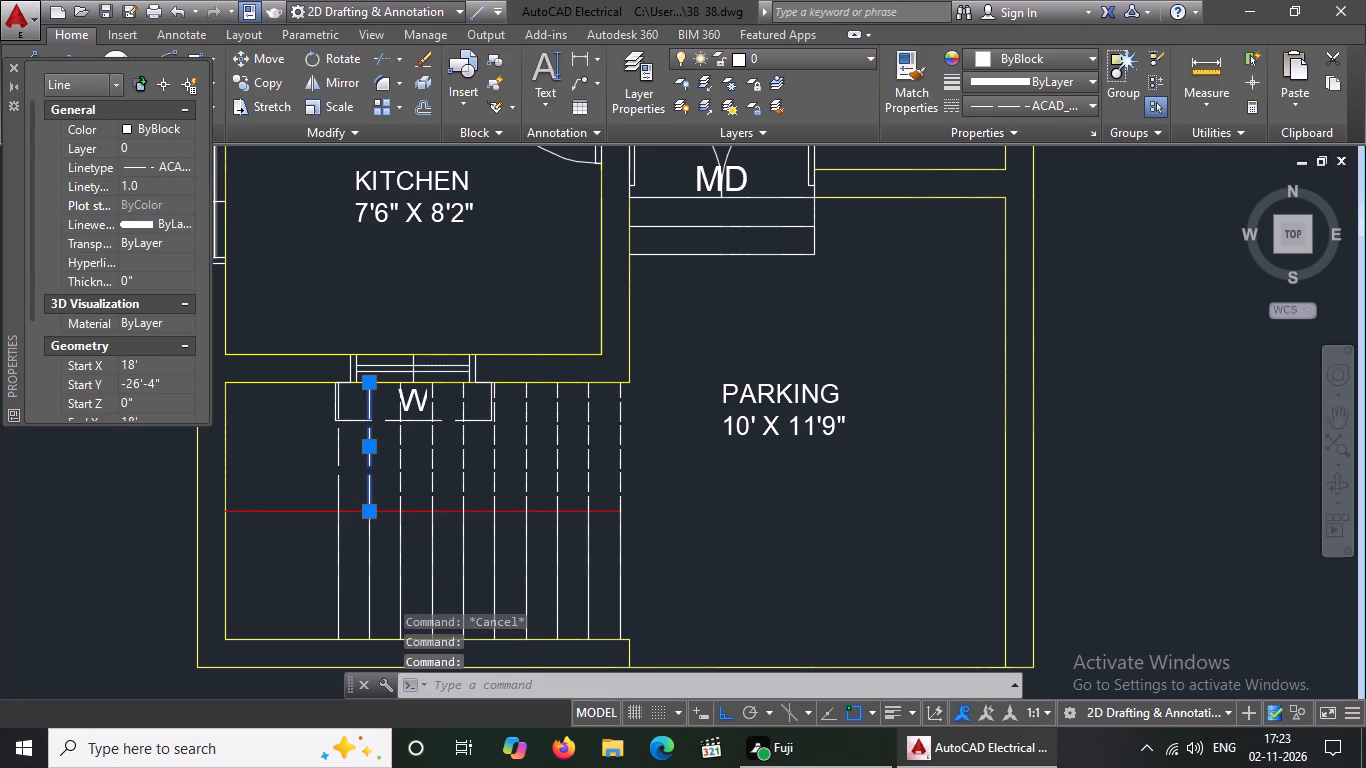
key(Escape)
Set the linetype scale of the third and fourth dashed treads from the innermost one to 1.
click(408, 464)
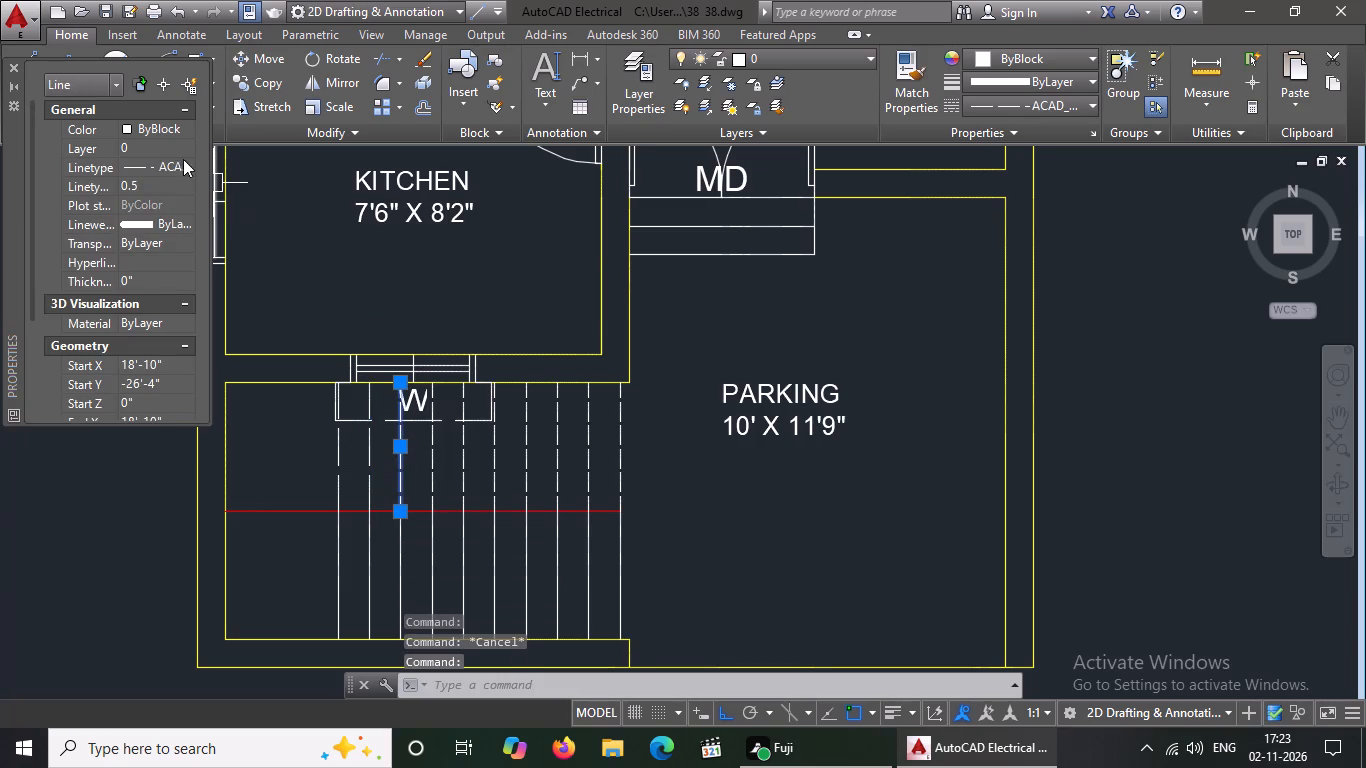
click(161, 185)
key(BackSpace)
key(BackSpace)
key(1)
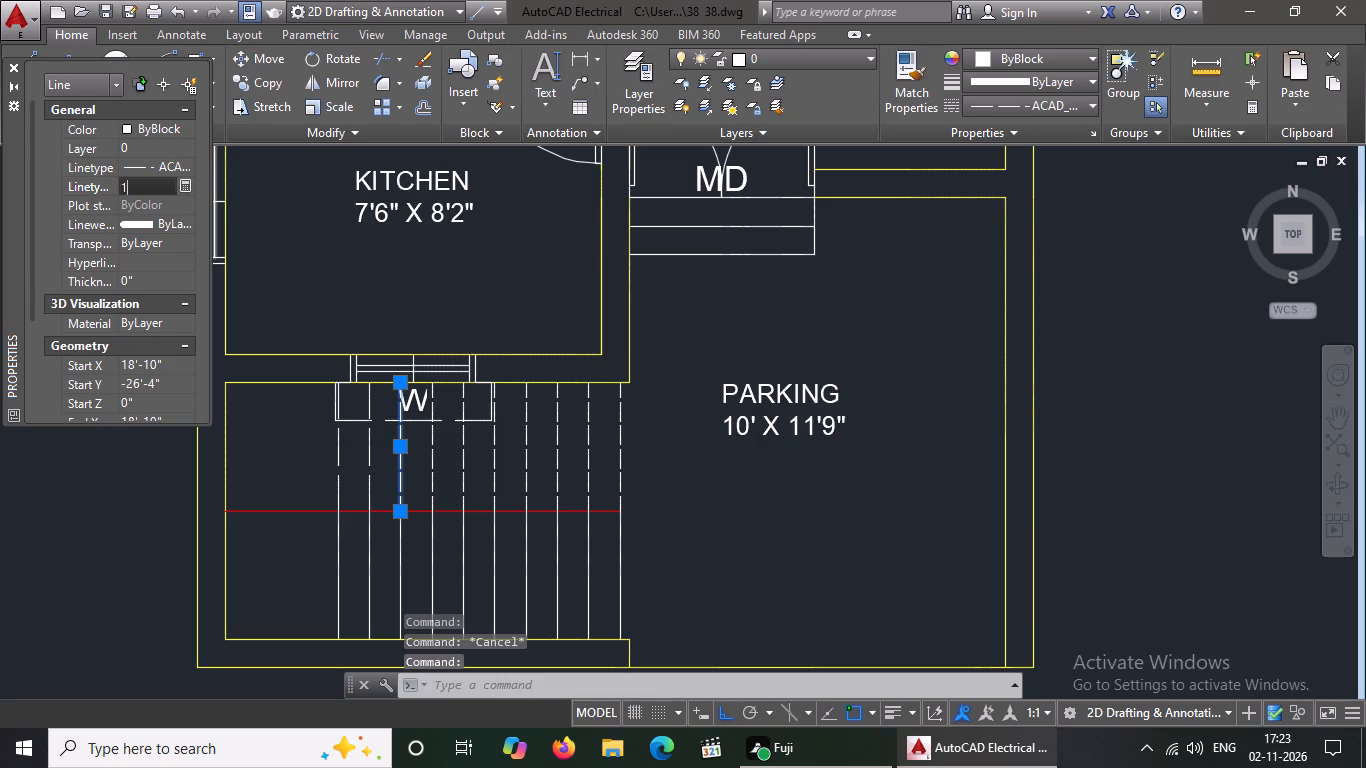
key(Return)
key(Escape)
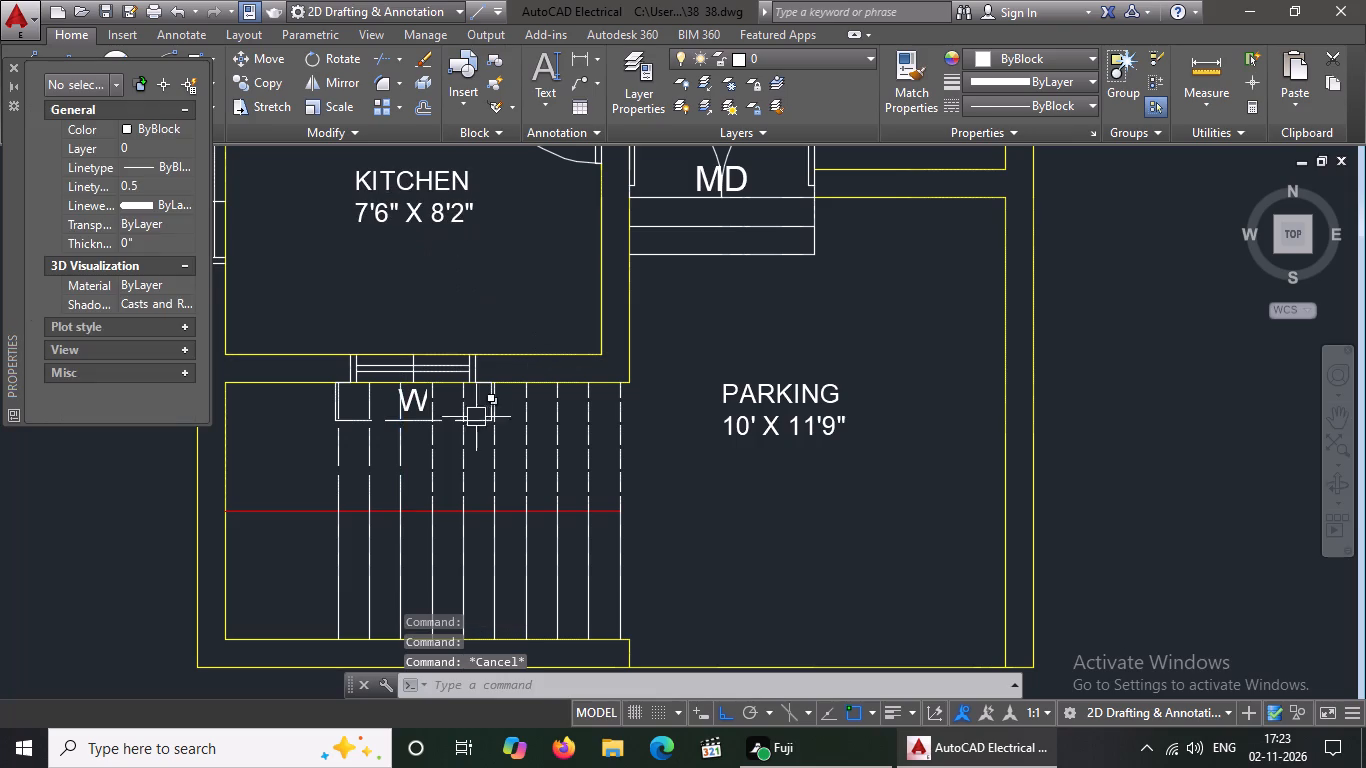
click(433, 463)
click(159, 188)
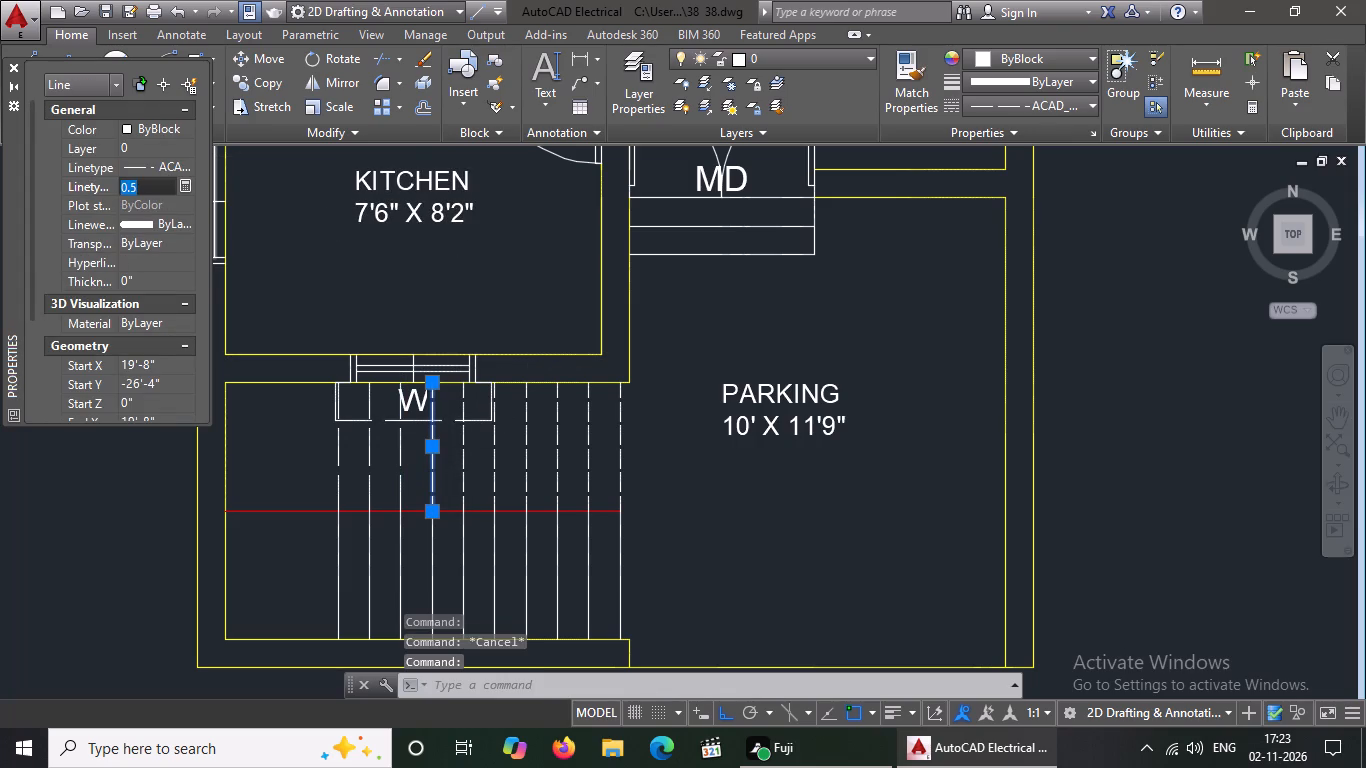
key(BackSpace)
key(BackSpace)
key(1)
key(Return)
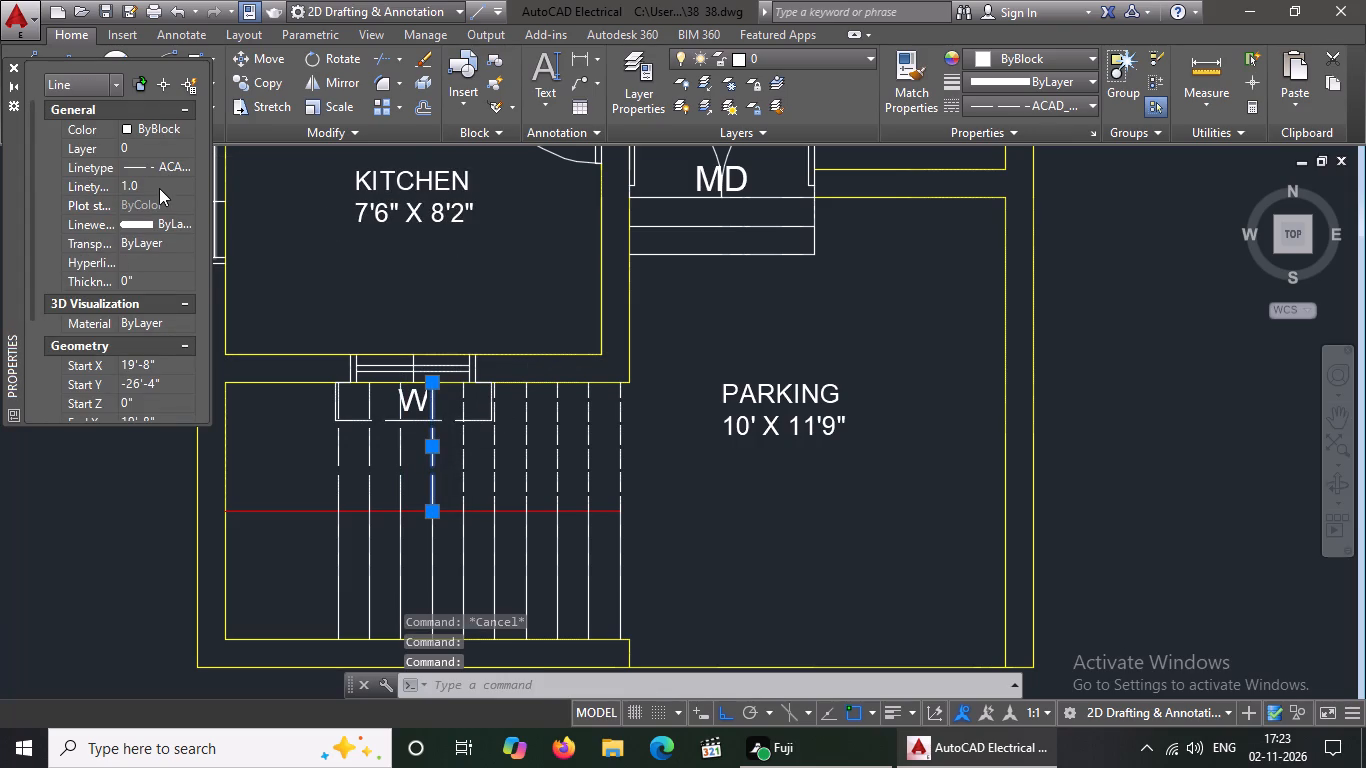
key(Escape)
Set the linetype scale of the fifth and sixth dashed treads from the innermost one to 1.
click(457, 456)
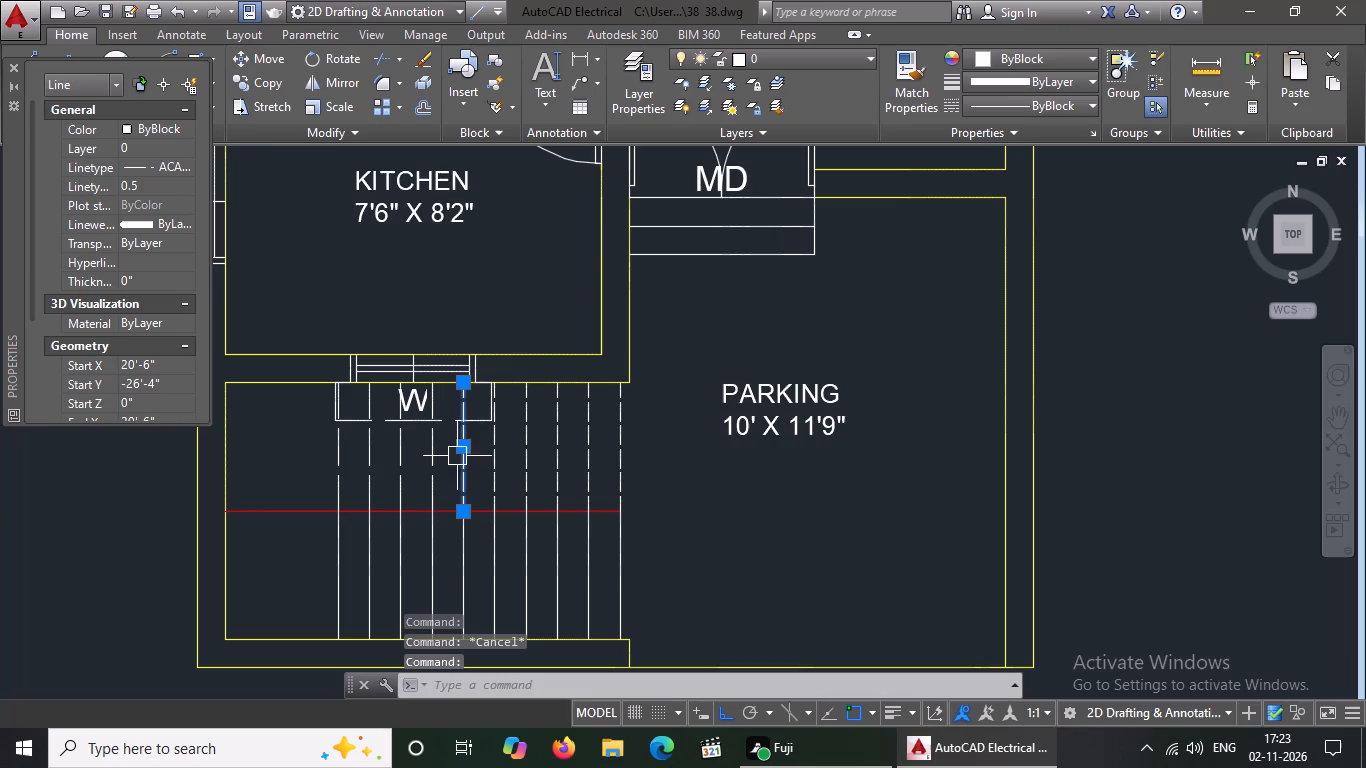
click(152, 182)
key(BackSpace)
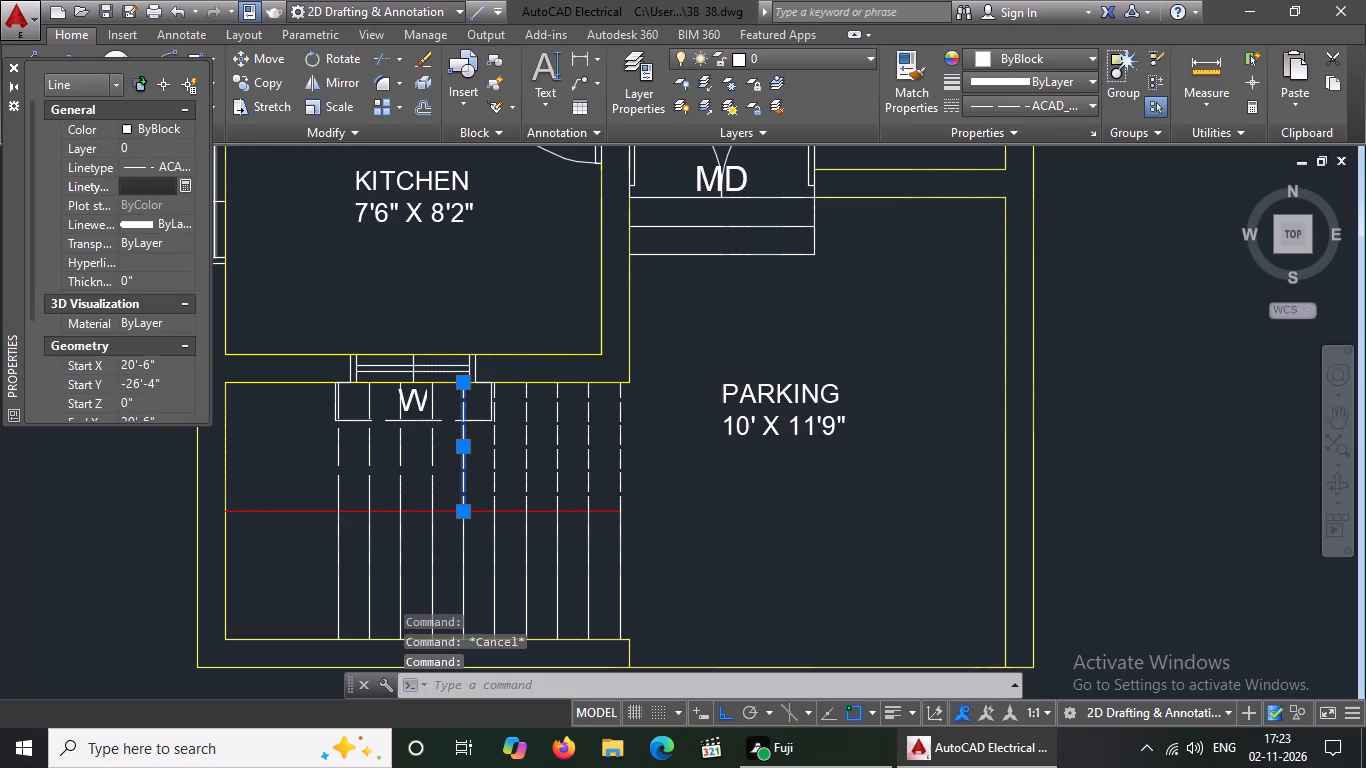
key(BackSpace)
key(1)
key(Return)
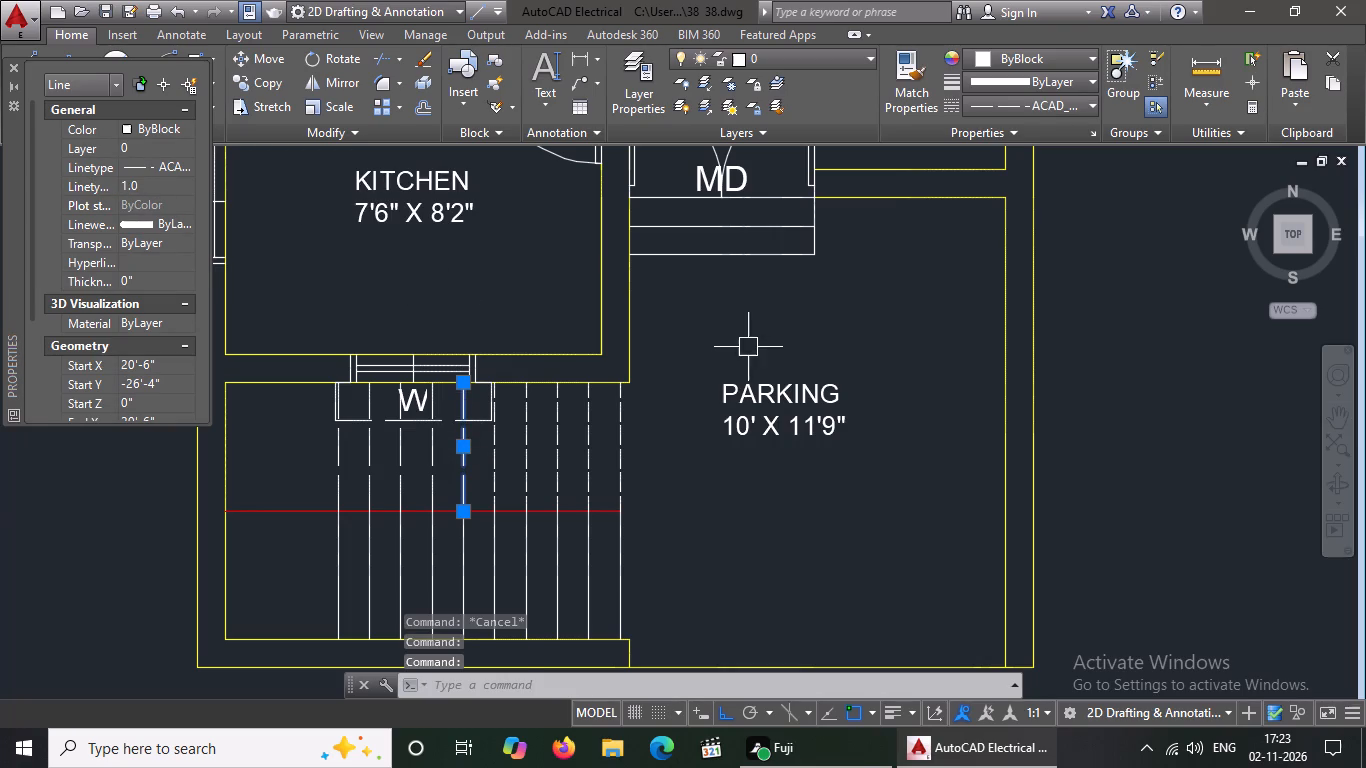
key(Escape)
click(488, 450)
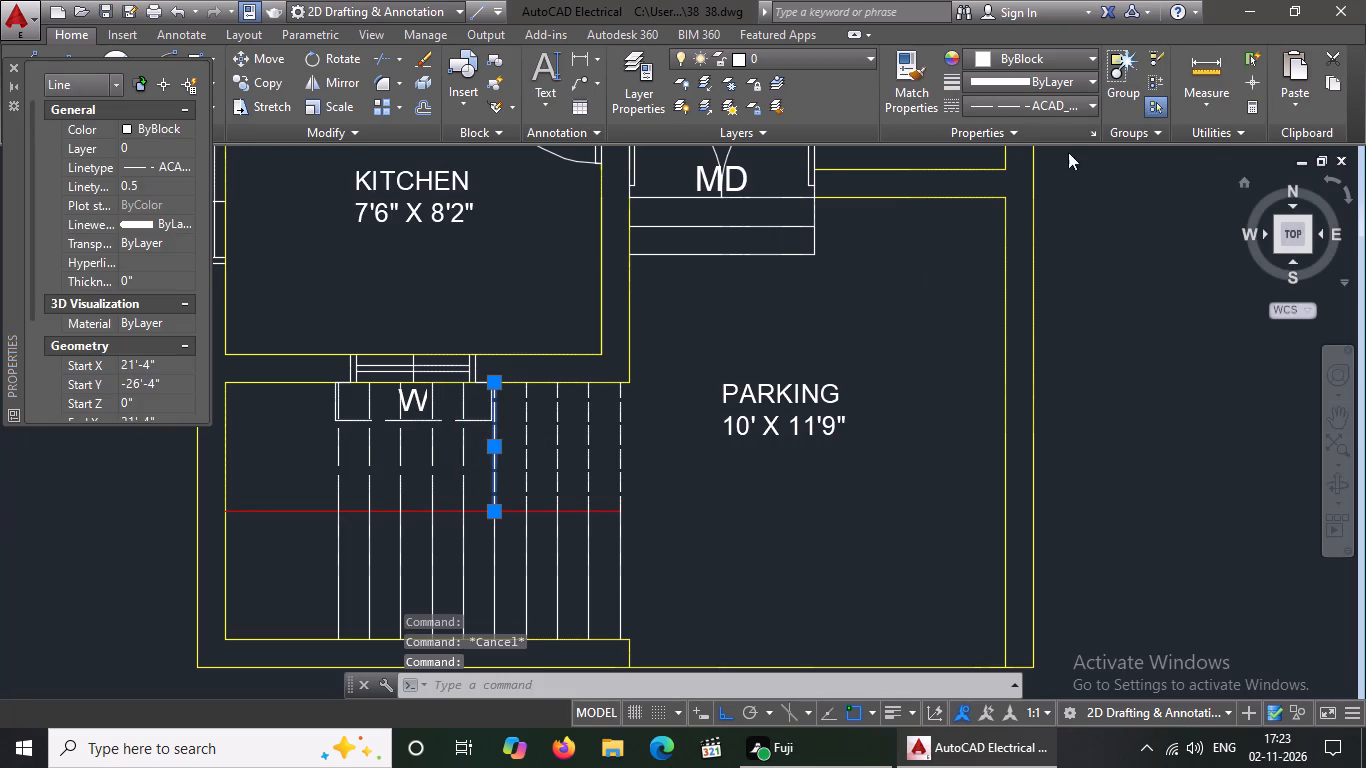
click(163, 189)
key(BackSpace)
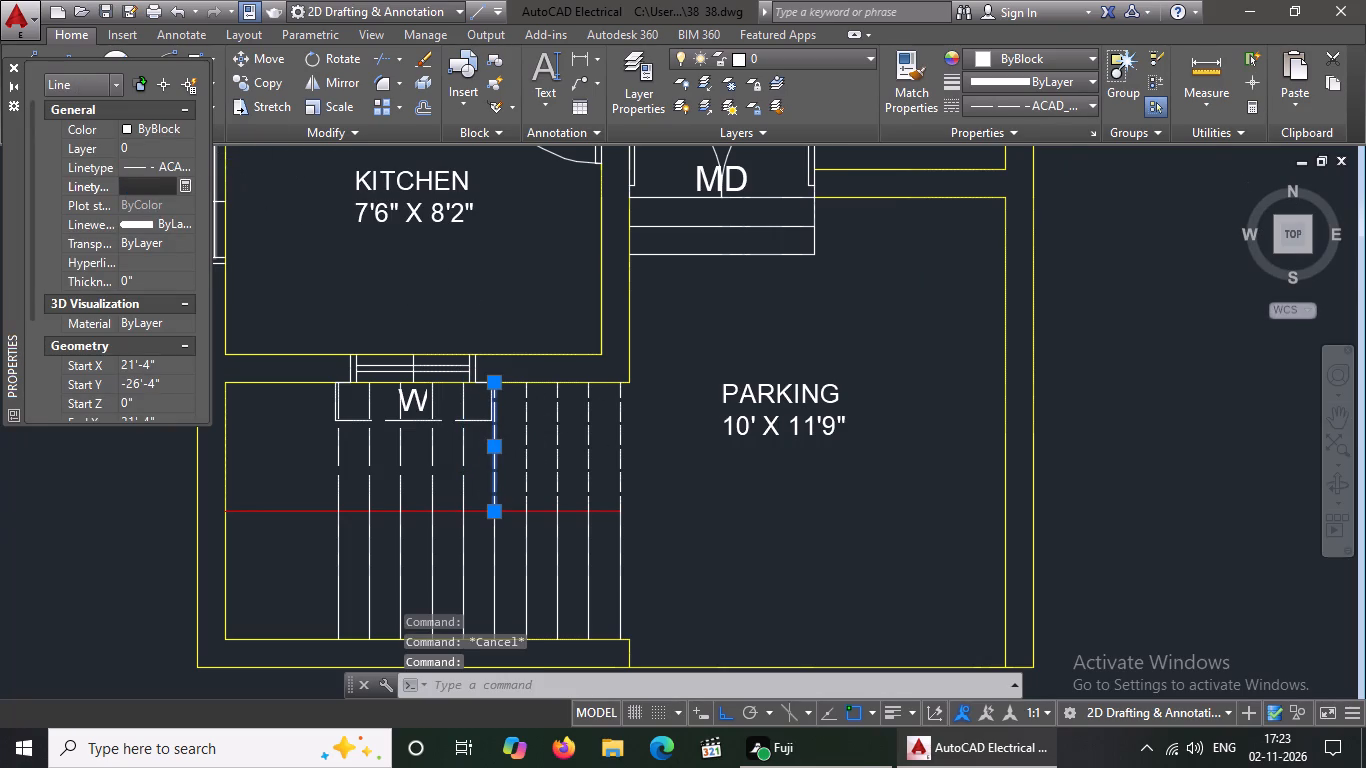
key(BackSpace)
key(1)
key(Return)
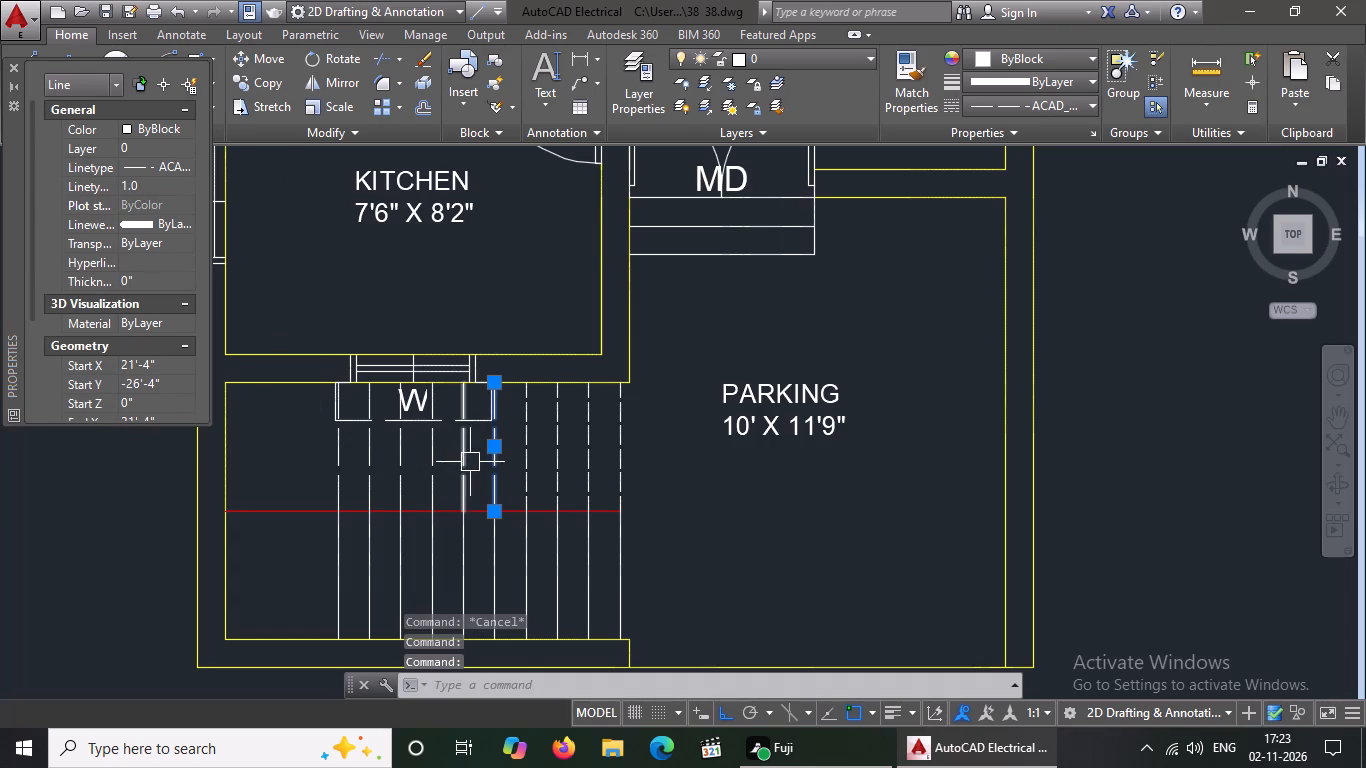
key(Escape)
Set the linetype scale of the seventh and eighth dashed treads from the innermost one to 1.
click(527, 433)
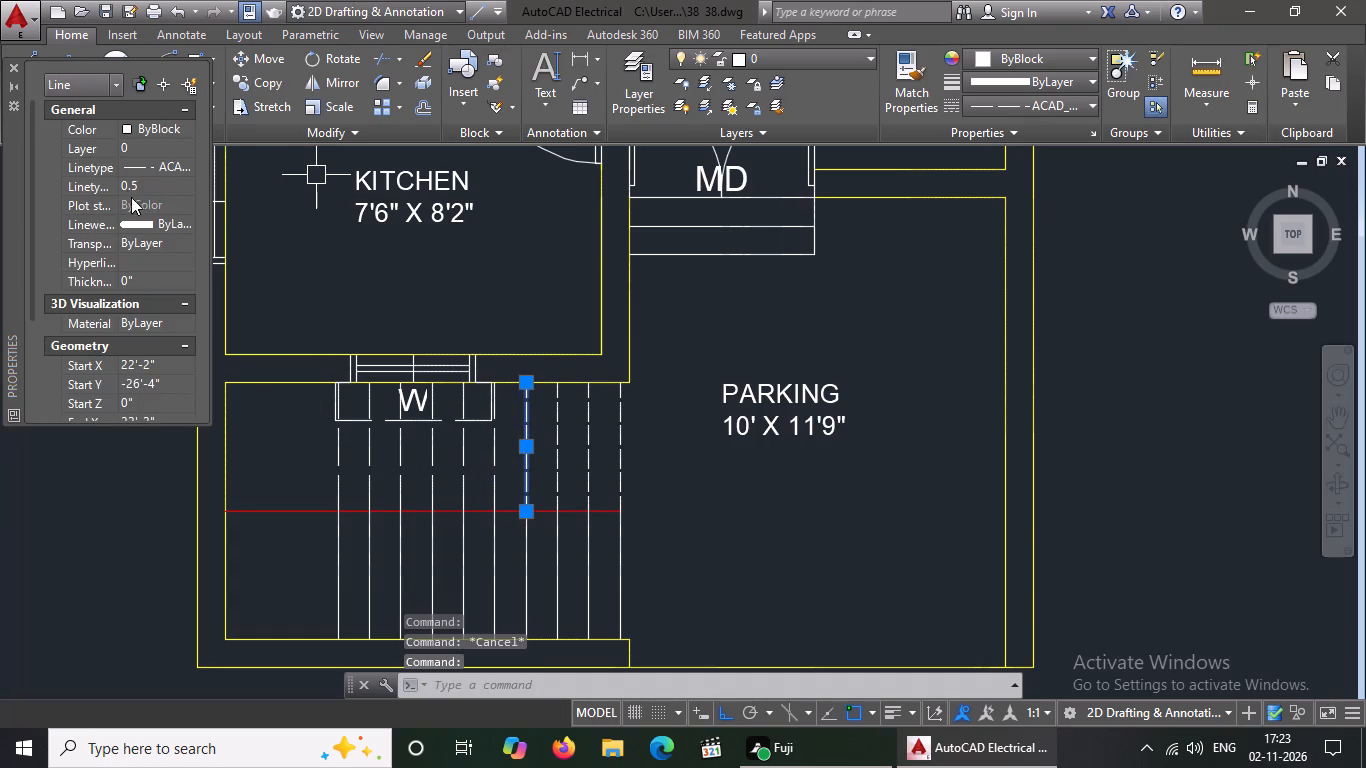
click(154, 188)
key(BackSpace)
key(BackSpace)
key(1)
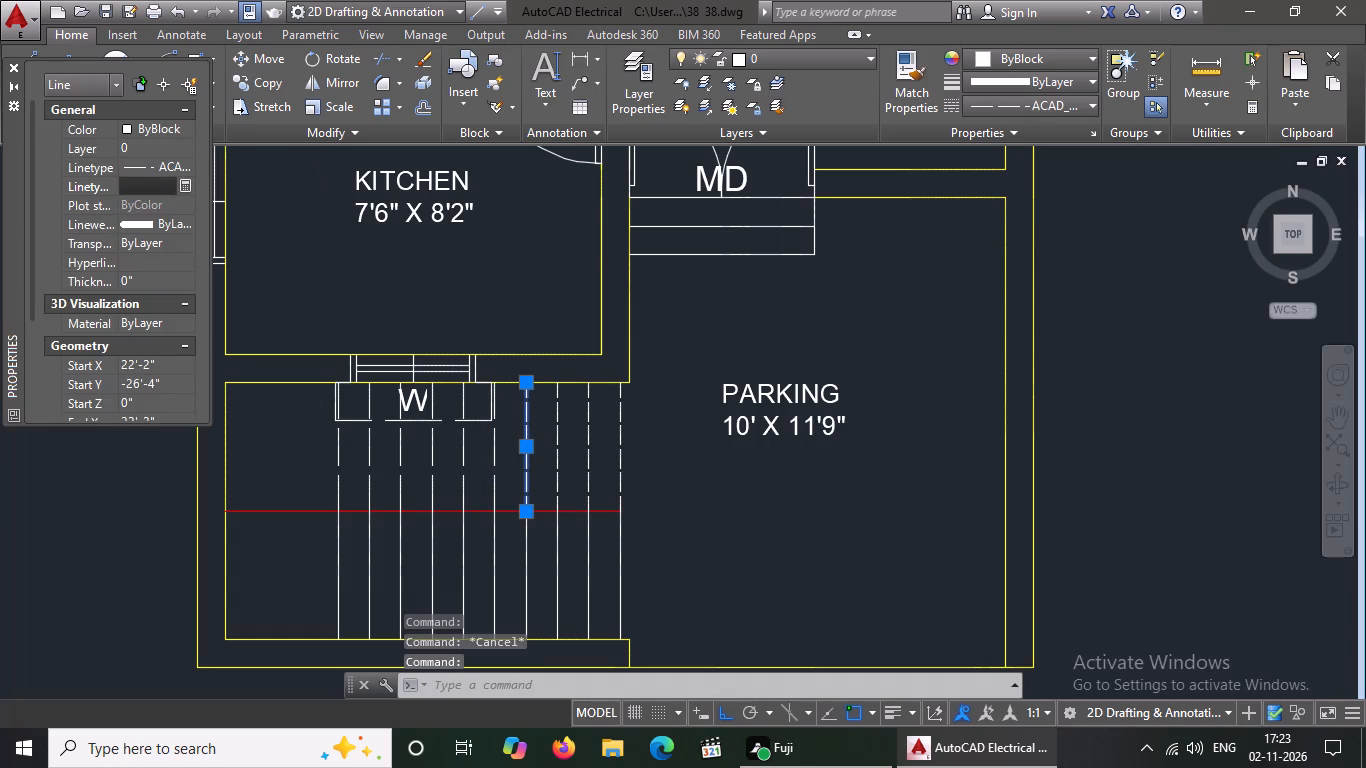
key(Return)
key(Escape)
click(557, 434)
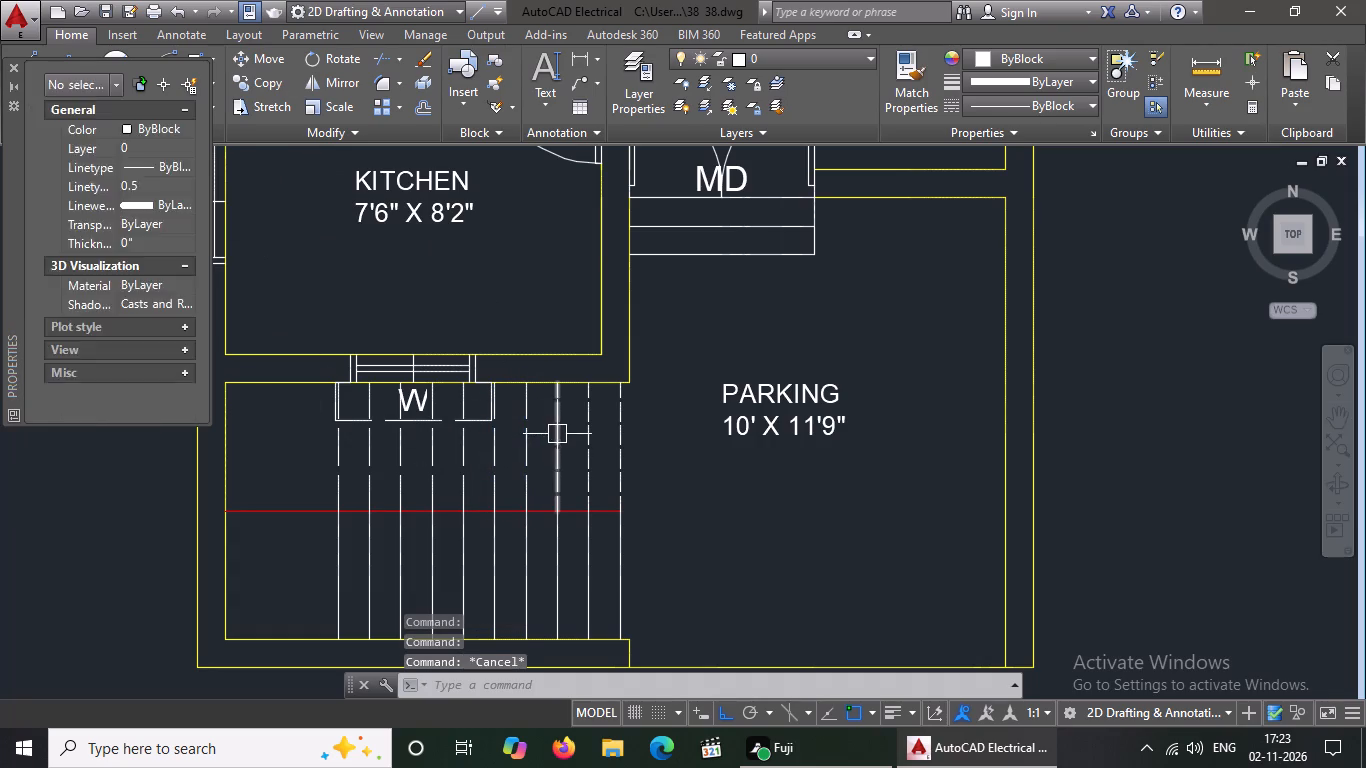
click(146, 177)
key(BackSpace)
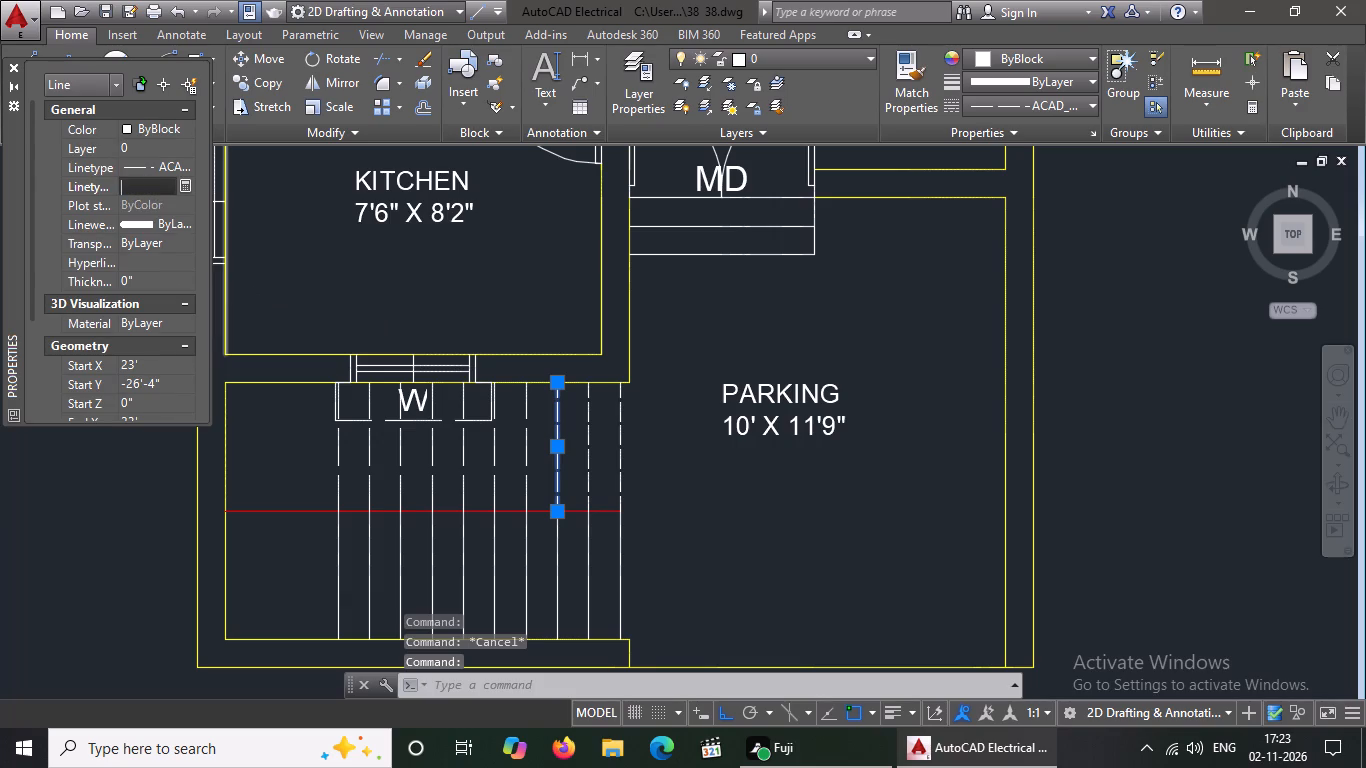
key(BackSpace)
key(1)
key(Return)
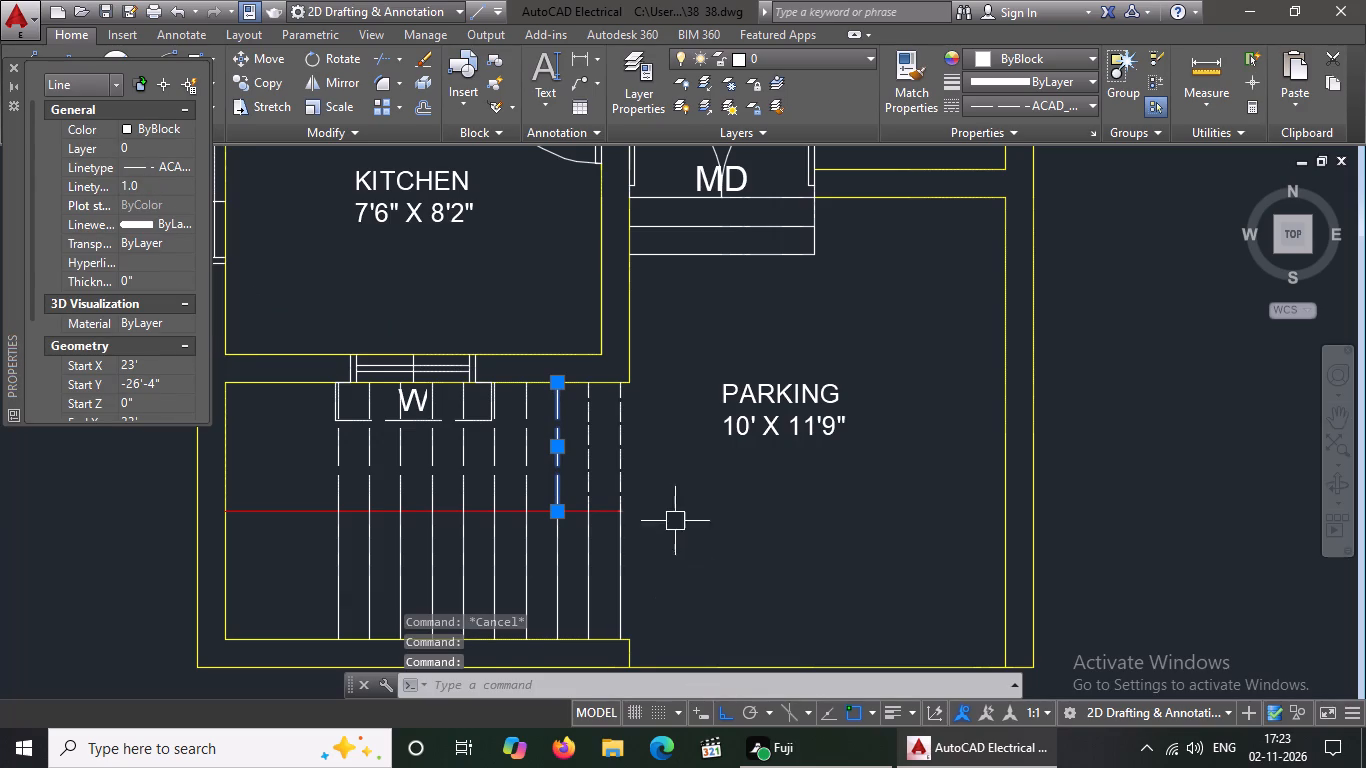
key(Escape)
Set the linetype scale of the second-to-last dashed tread before the parking area to 1.
click(583, 460)
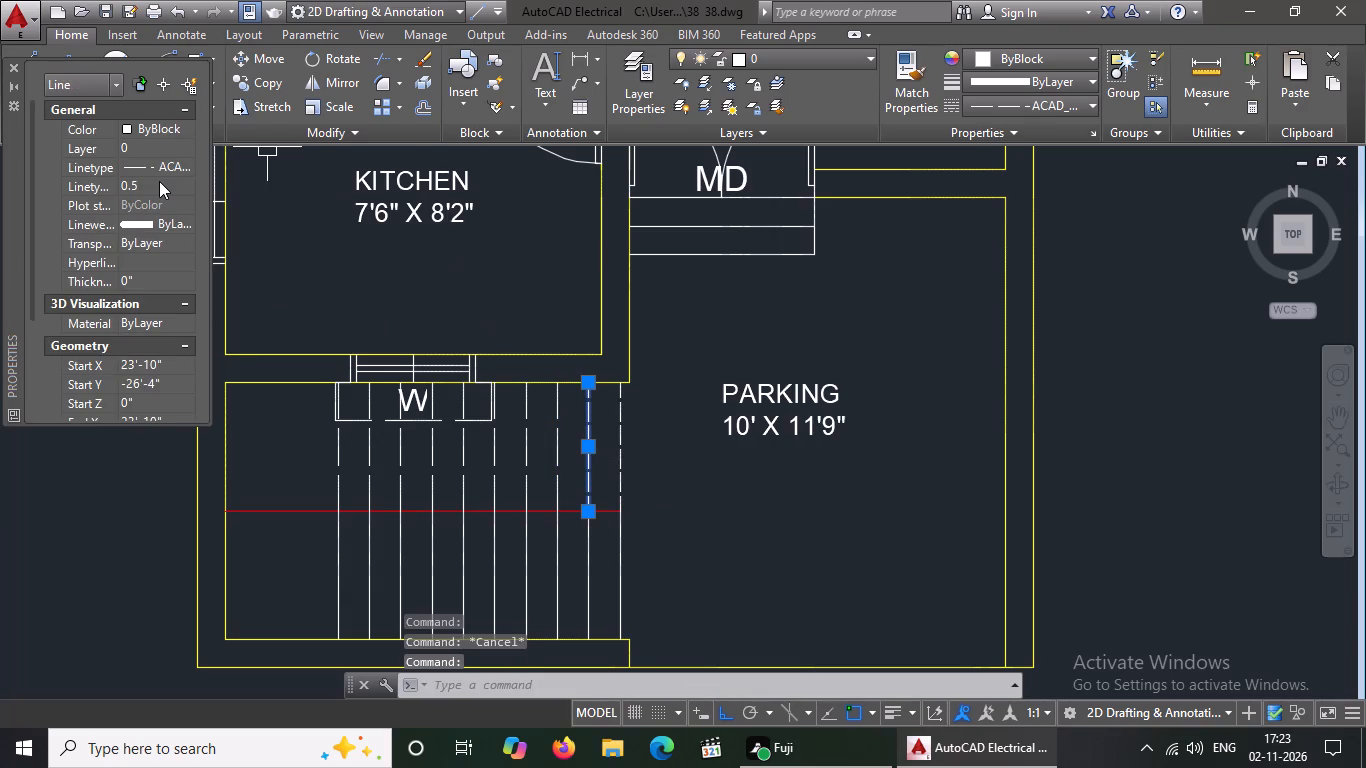
click(159, 181)
key(BackSpace)
key(BackSpace)
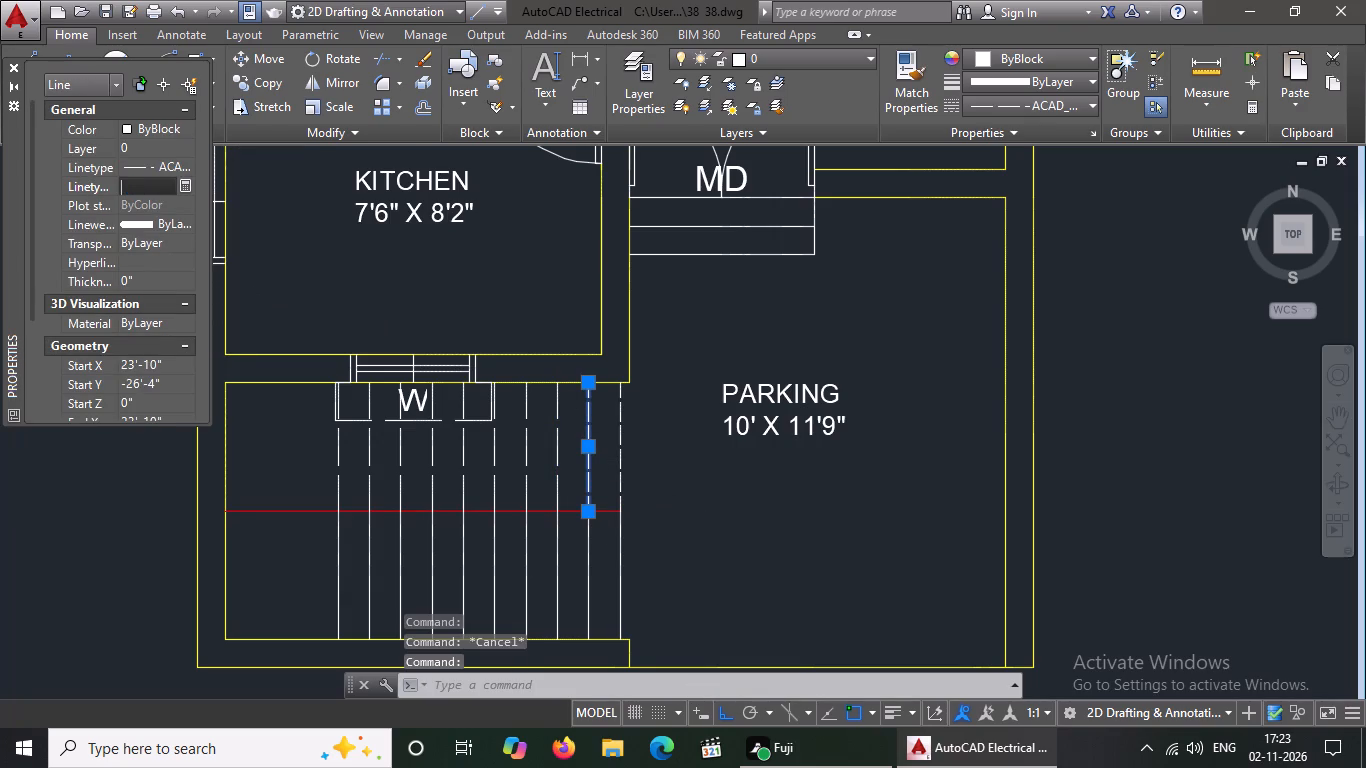
key(1)
key(Return)
key(Escape)
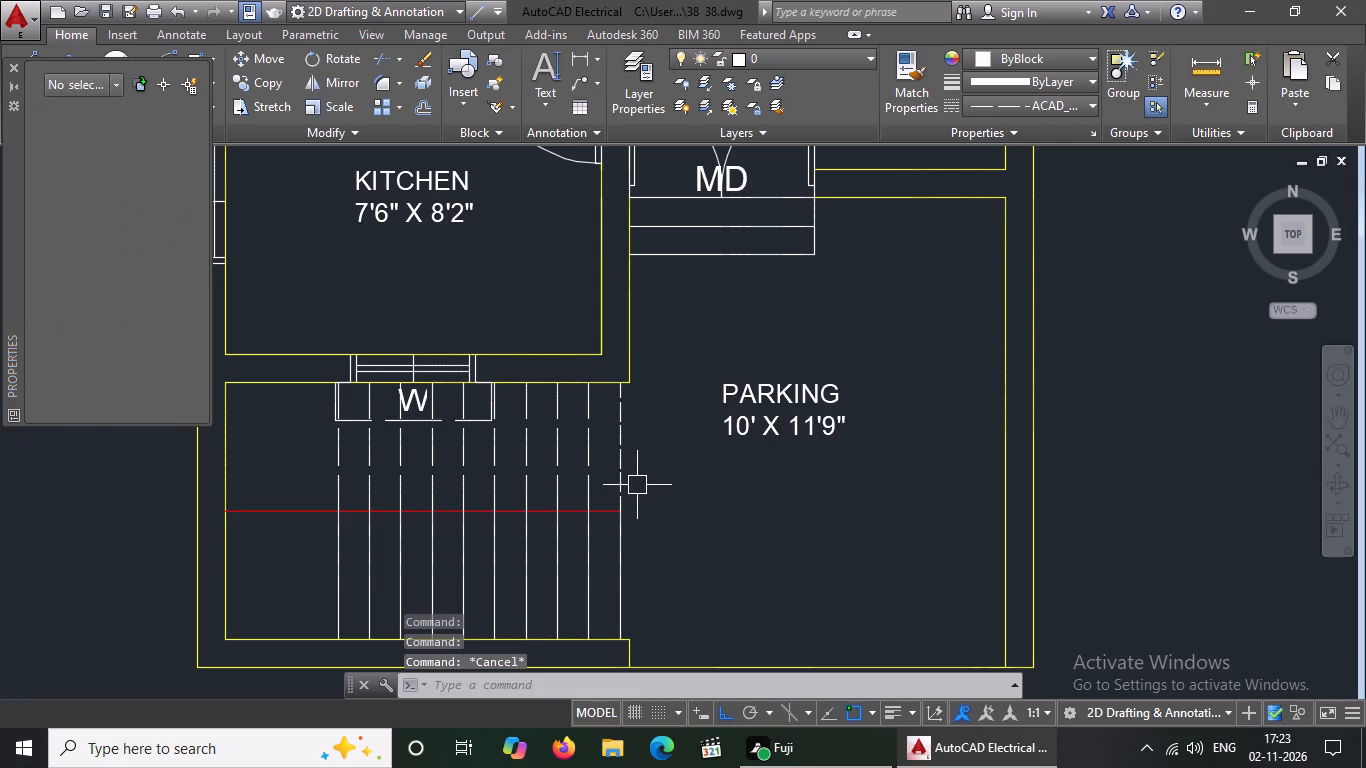
Set the linetype scale of the last dashed tread beside the parking area to 1 and close the object properties.
click(619, 457)
click(162, 173)
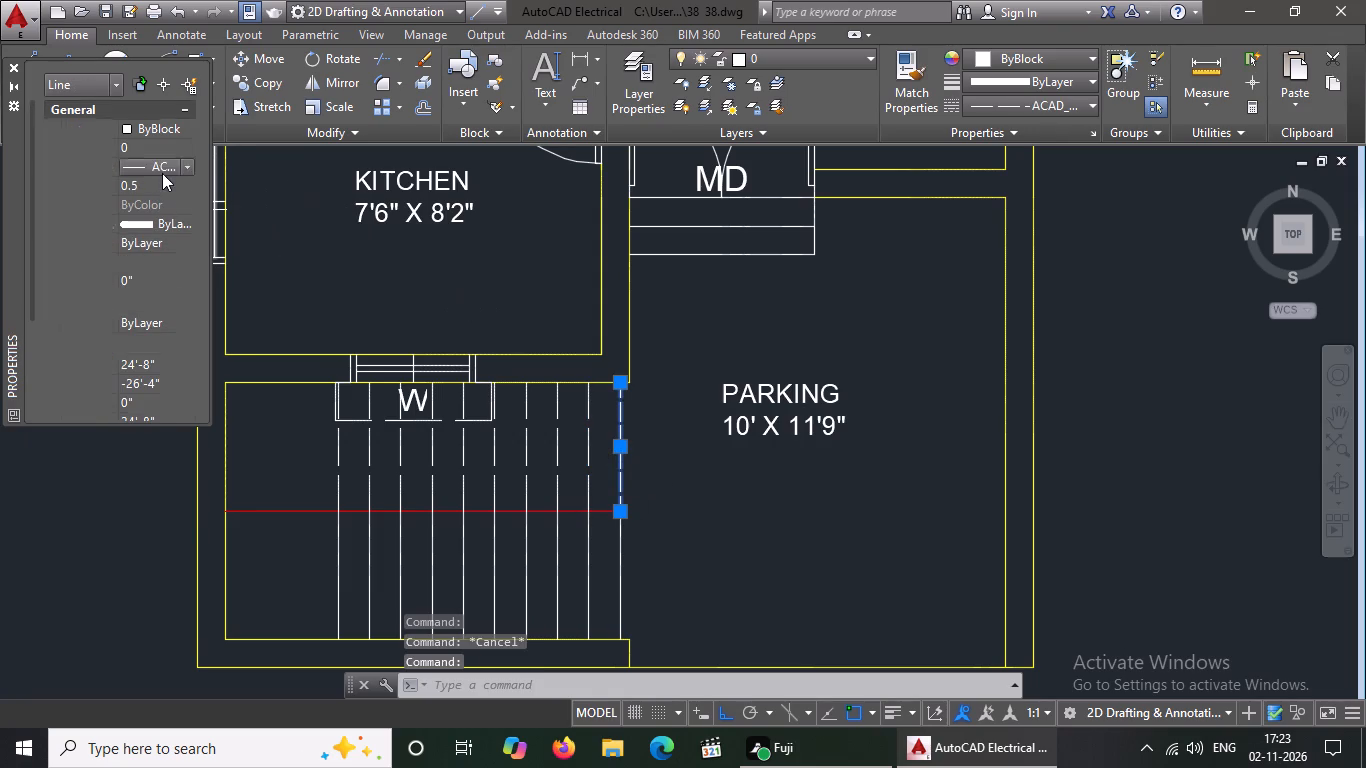
click(158, 190)
key(BackSpace)
key(BackSpace)
key(1)
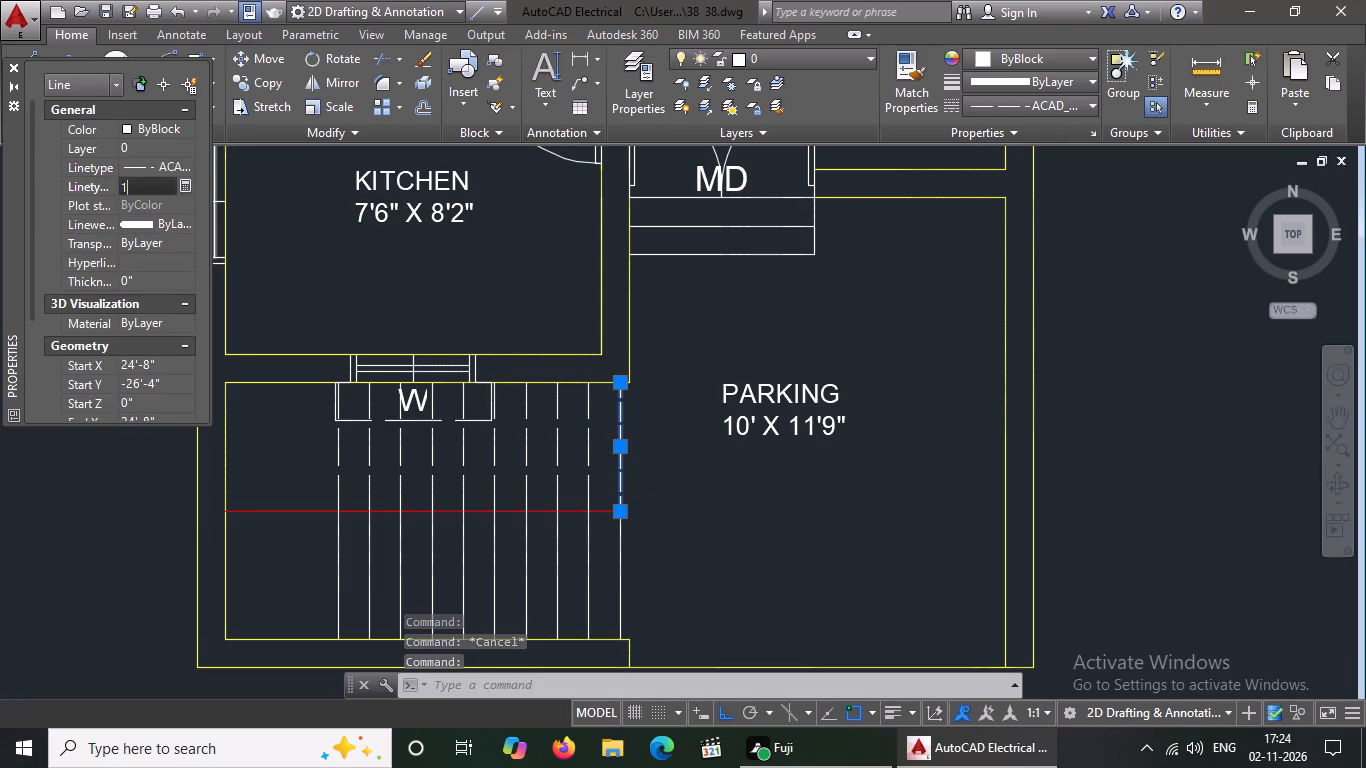
key(Return)
scroll(499, 357, down, 1)
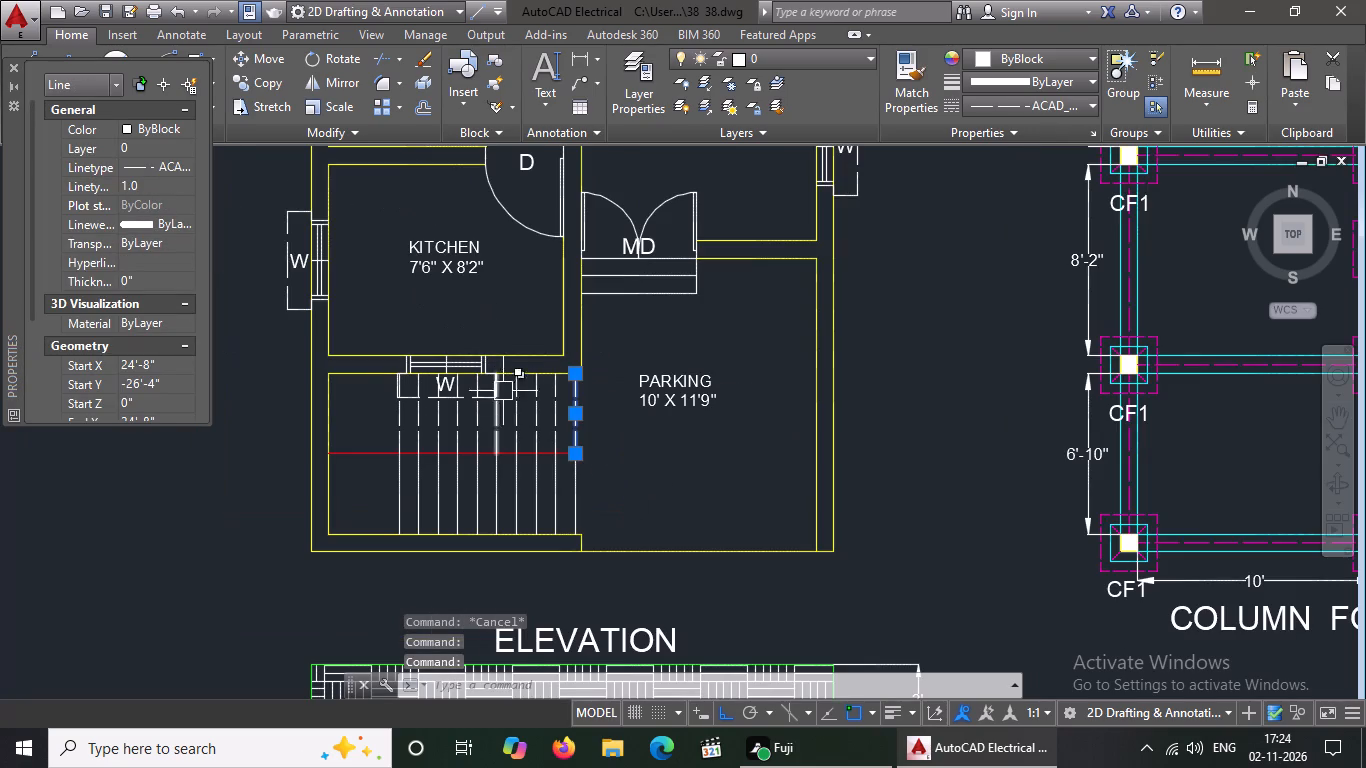
key(Escape)
key(Escape)
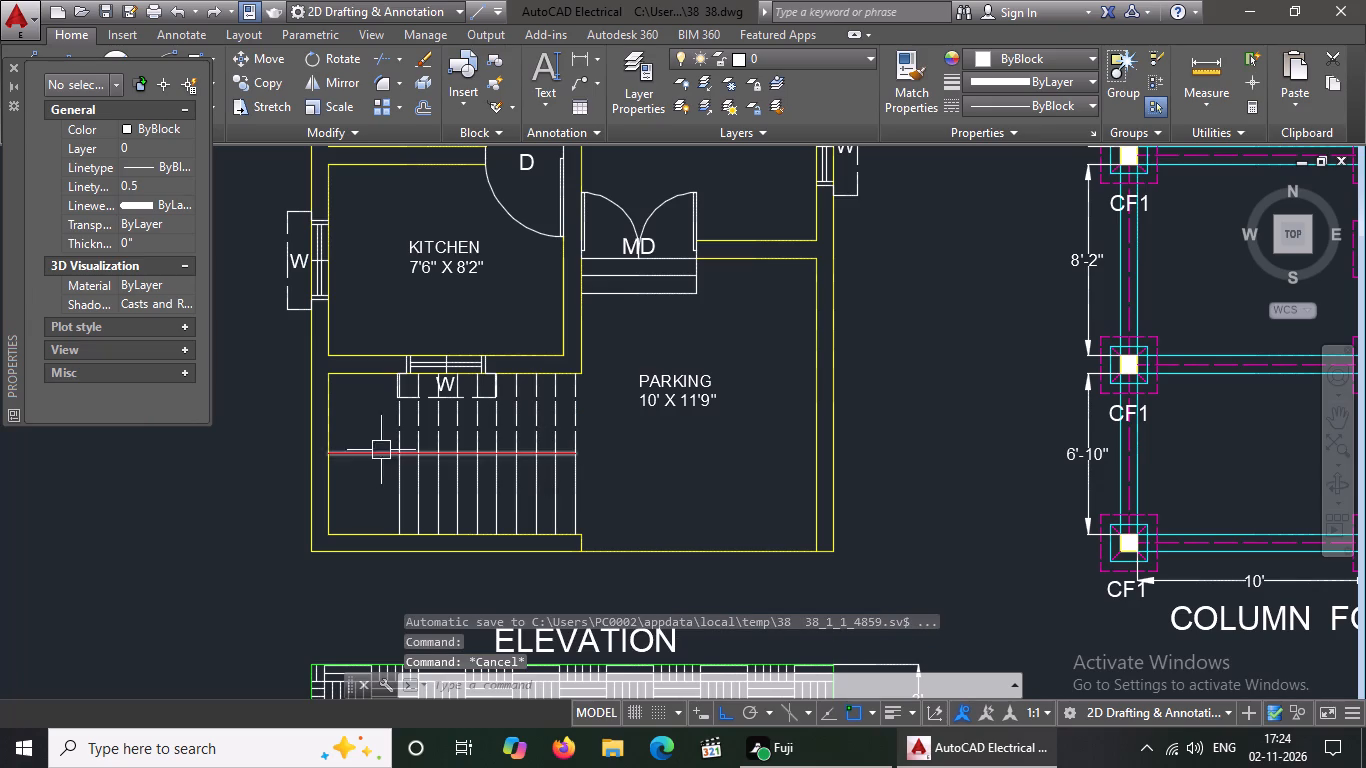
key(Escape)
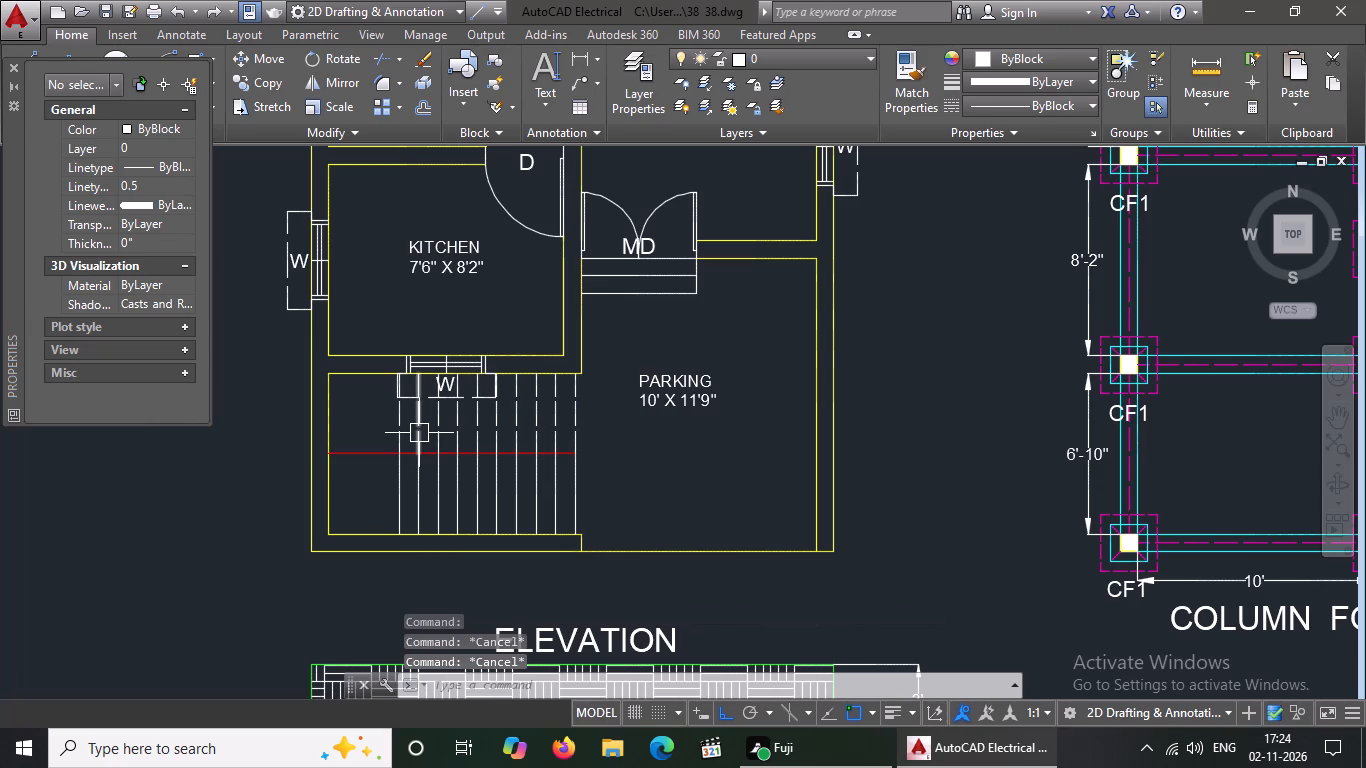
key(Escape)
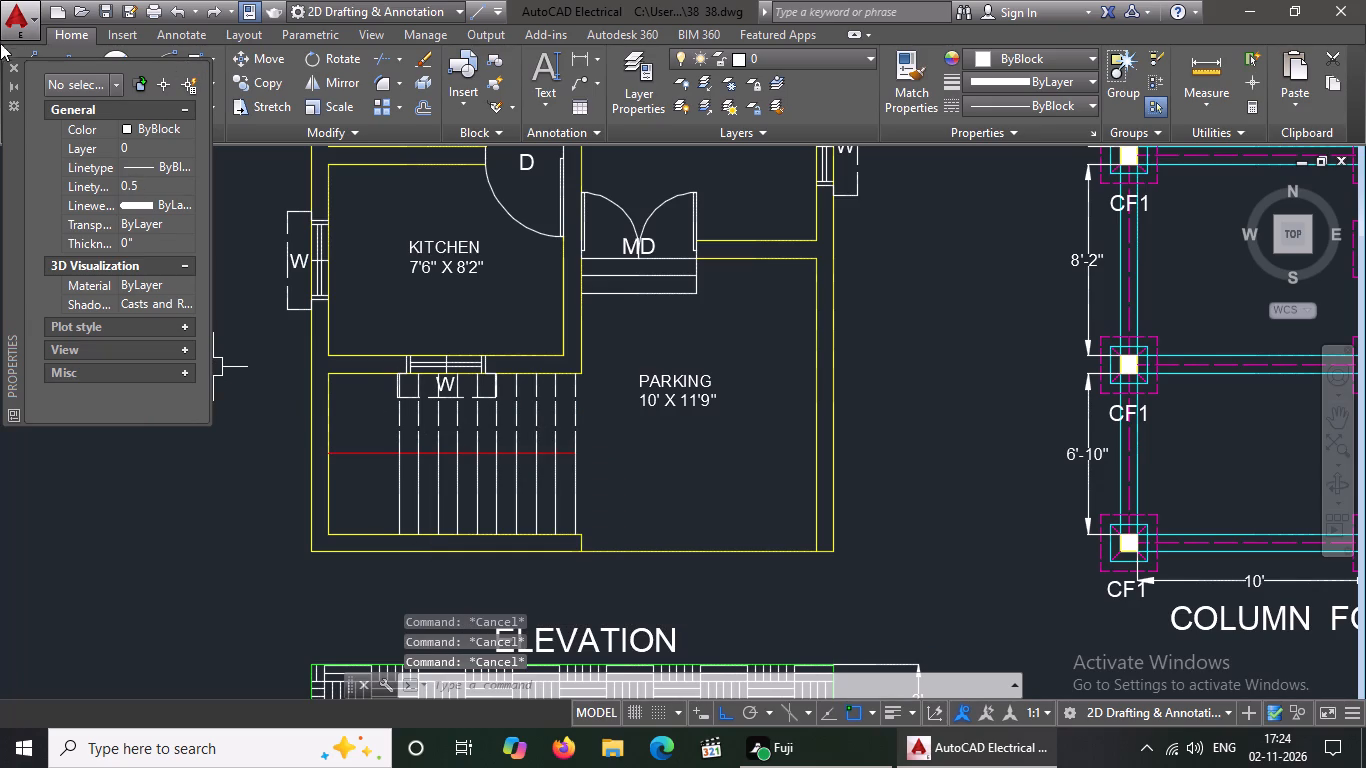
click(13, 66)
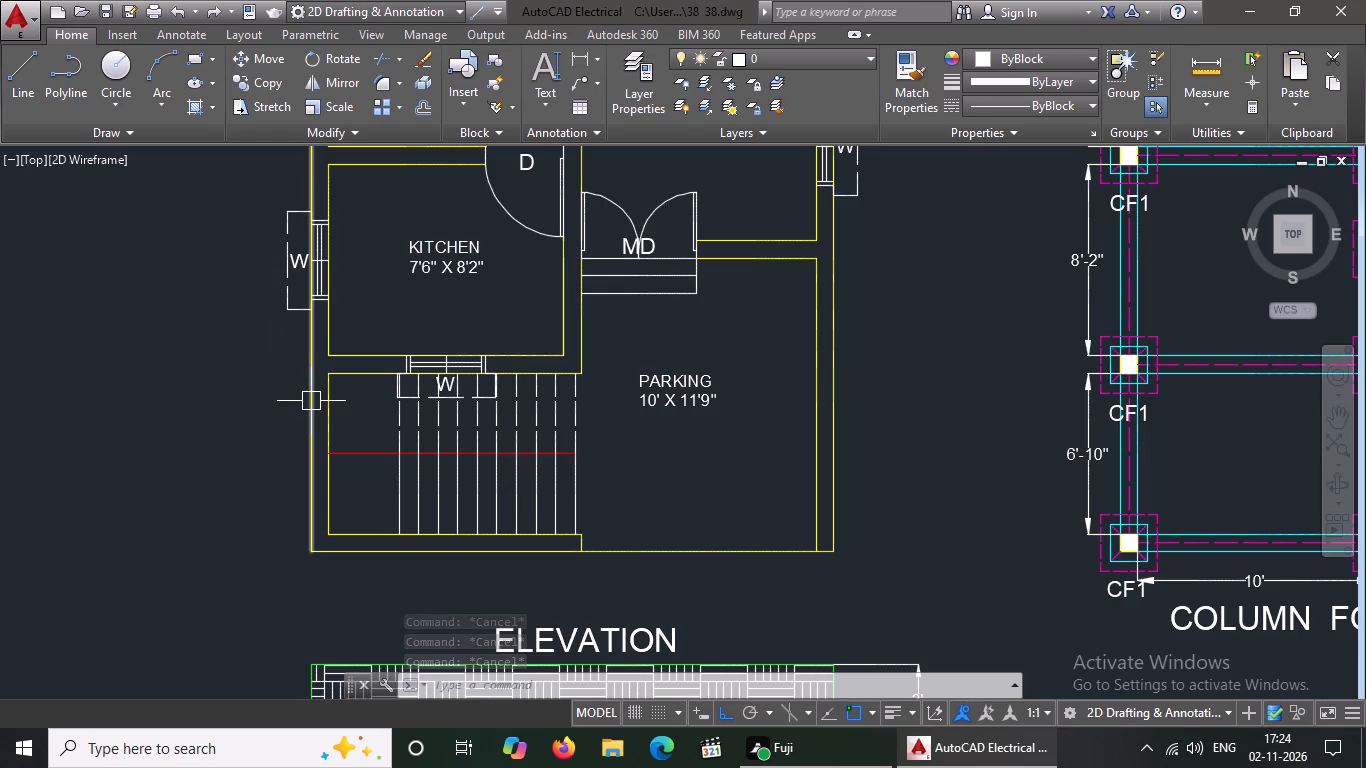
Colour the two innermost dashed kitchen-side treads red.
click(401, 441)
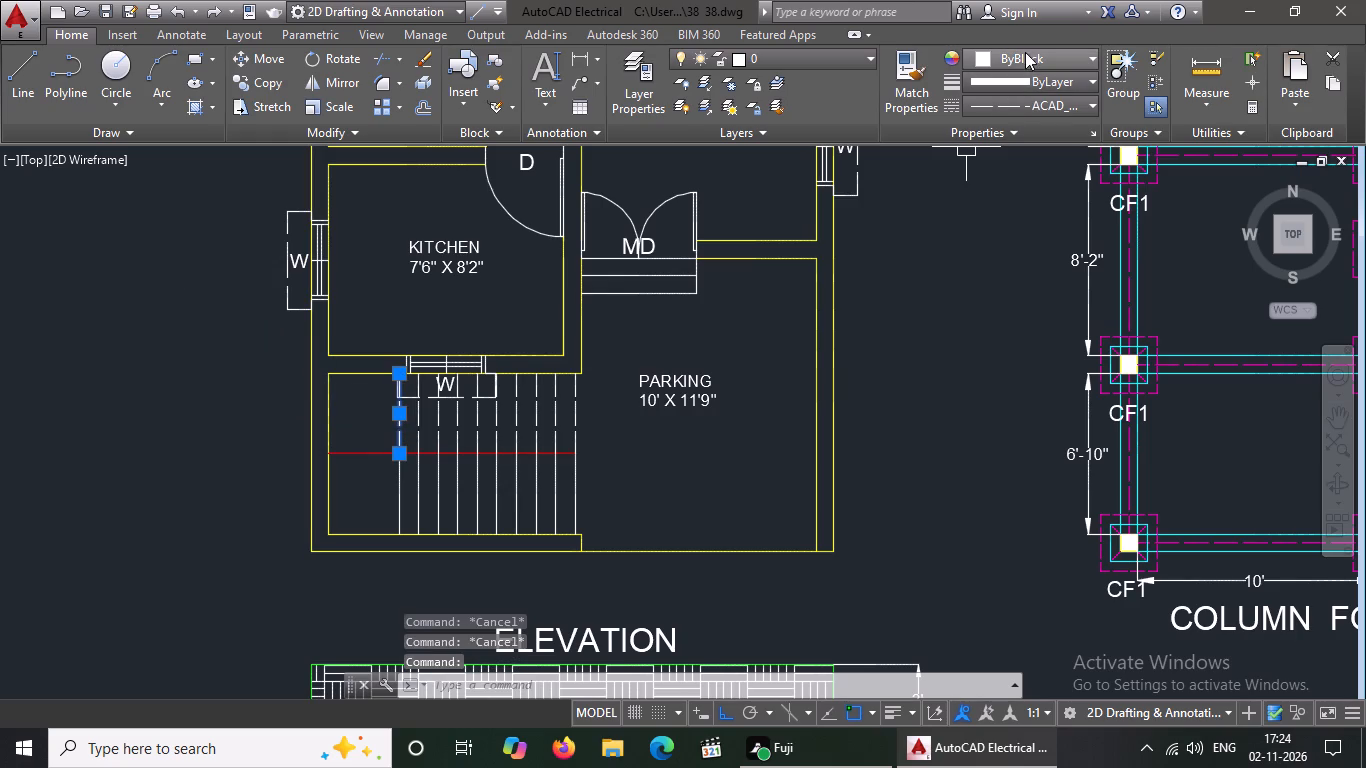
click(1026, 51)
click(979, 263)
key(Escape)
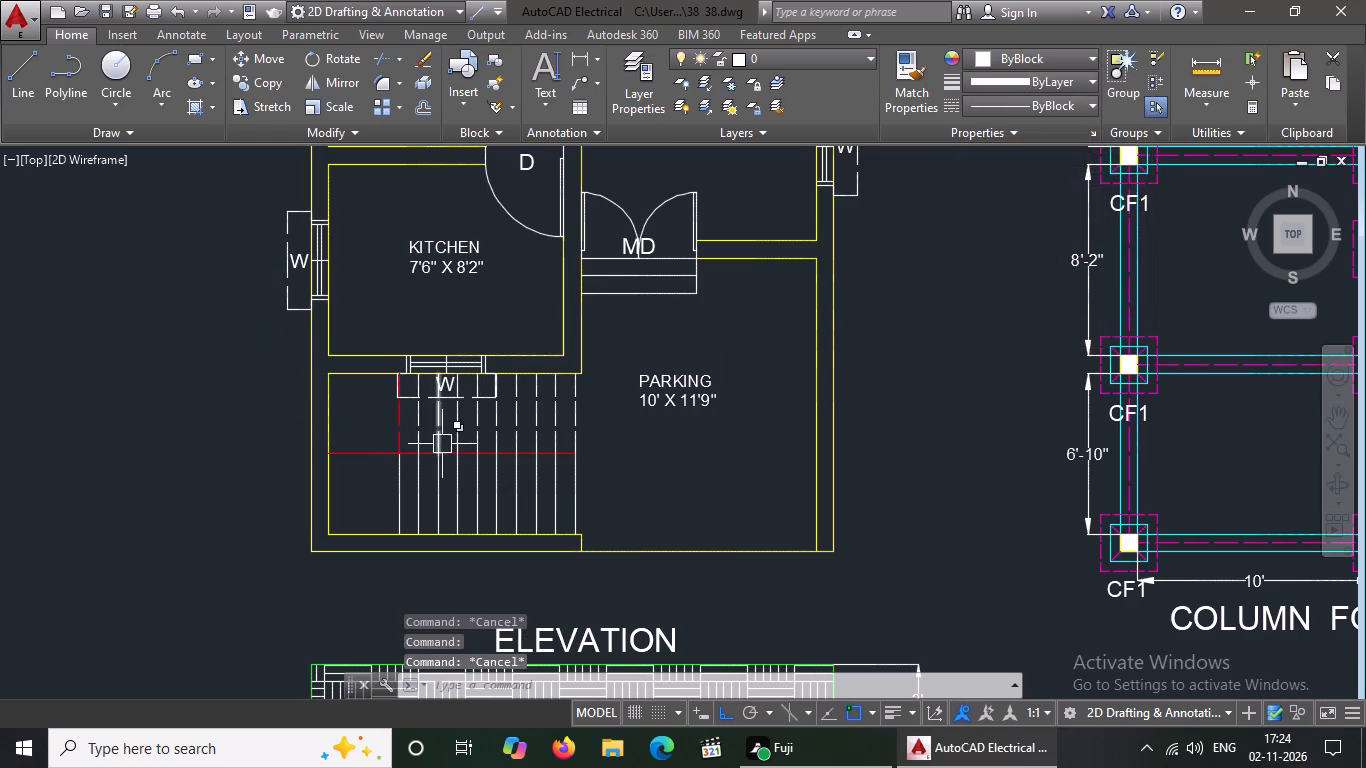
click(425, 432)
click(1049, 61)
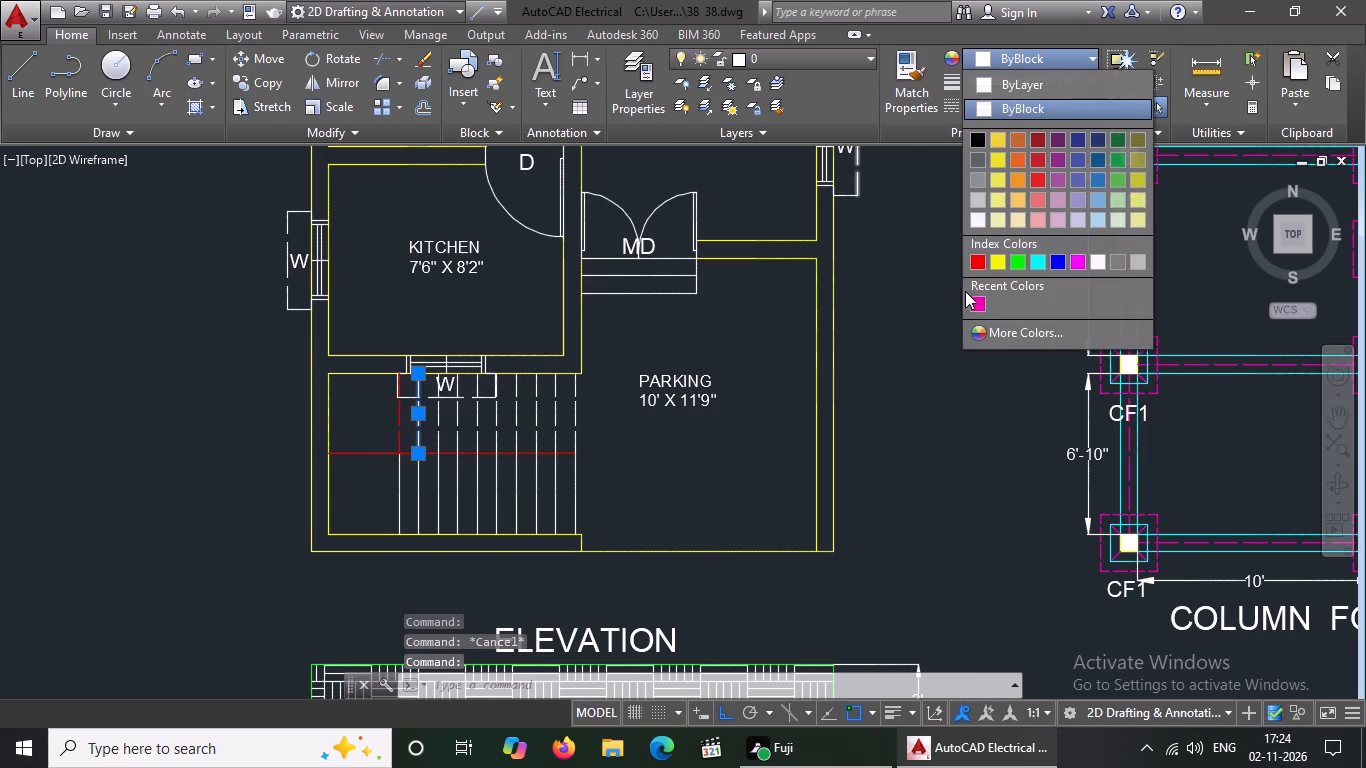
click(970, 257)
key(Escape)
Colour the third and fourth dashed kitchen-side treads from the innermost one red.
click(445, 436)
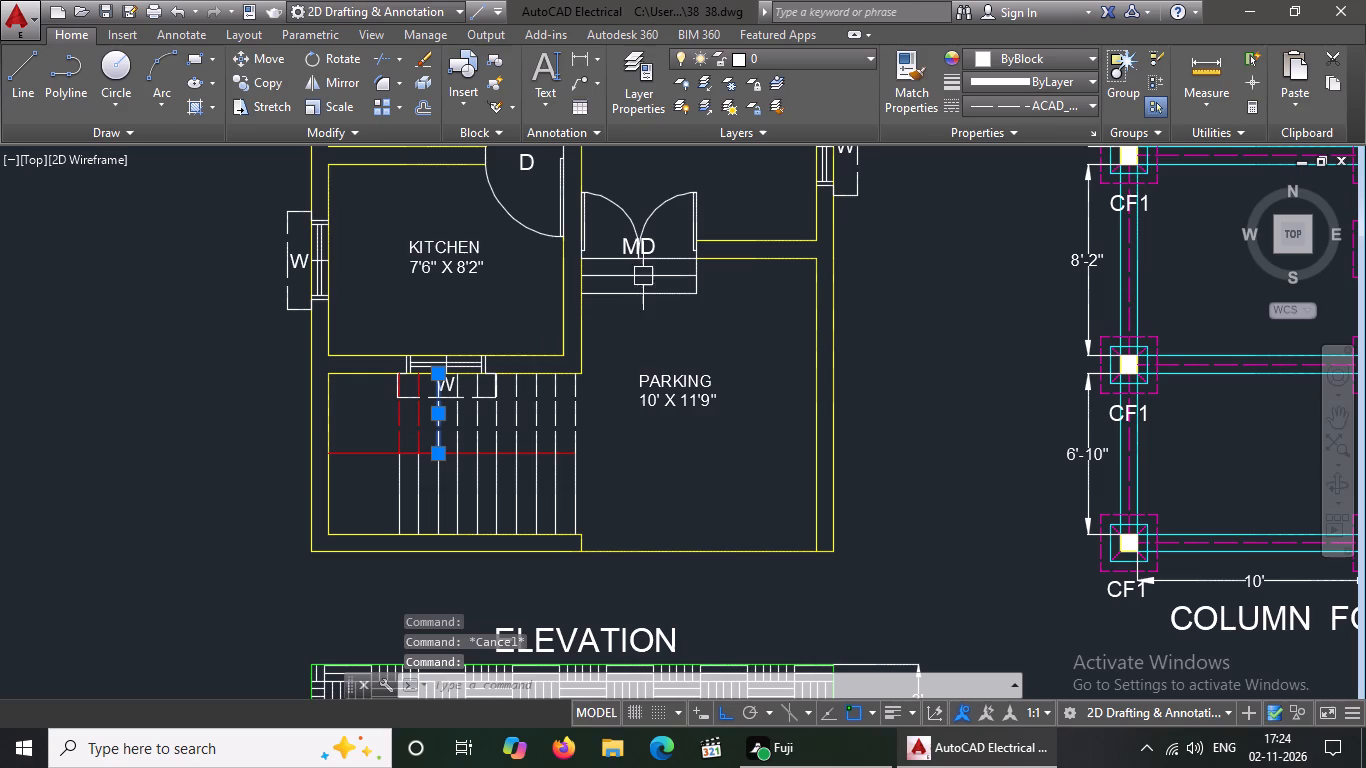
click(1028, 62)
click(974, 258)
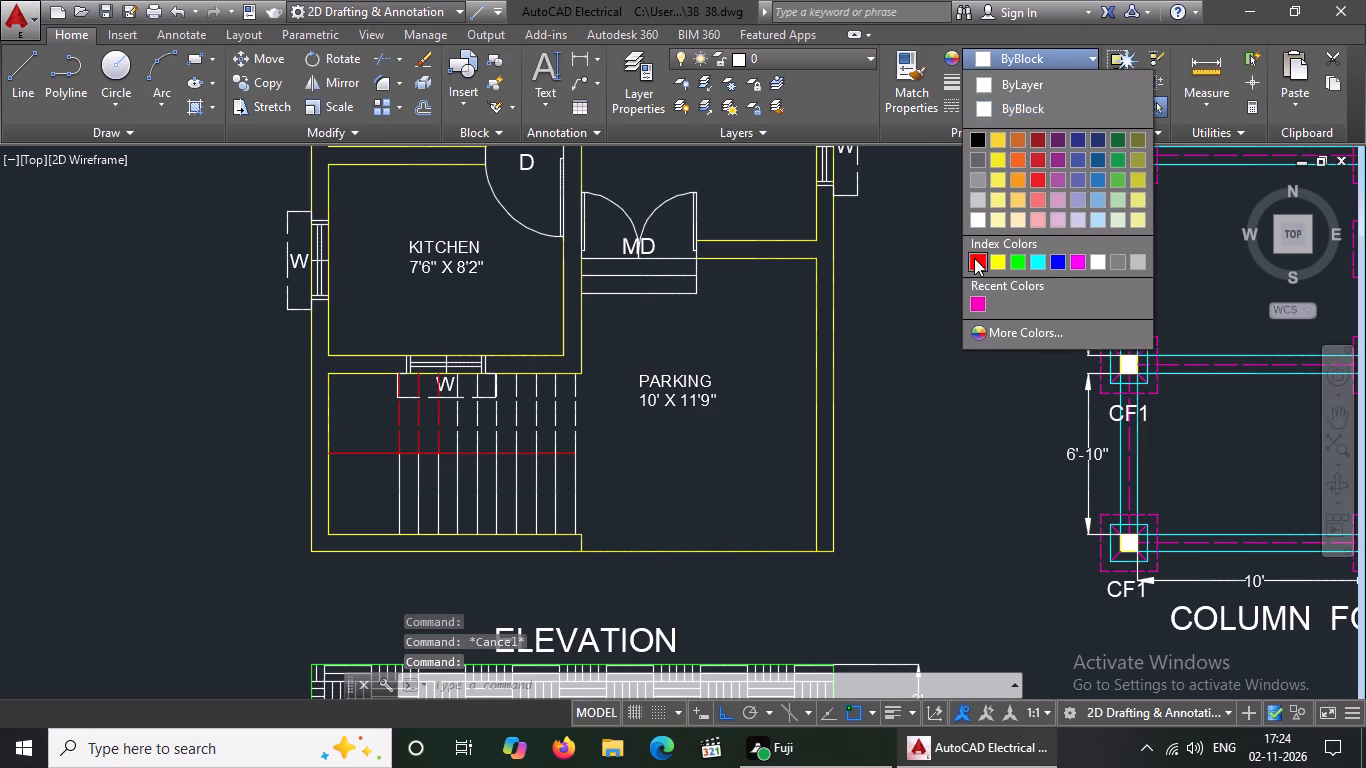
key(Escape)
click(465, 432)
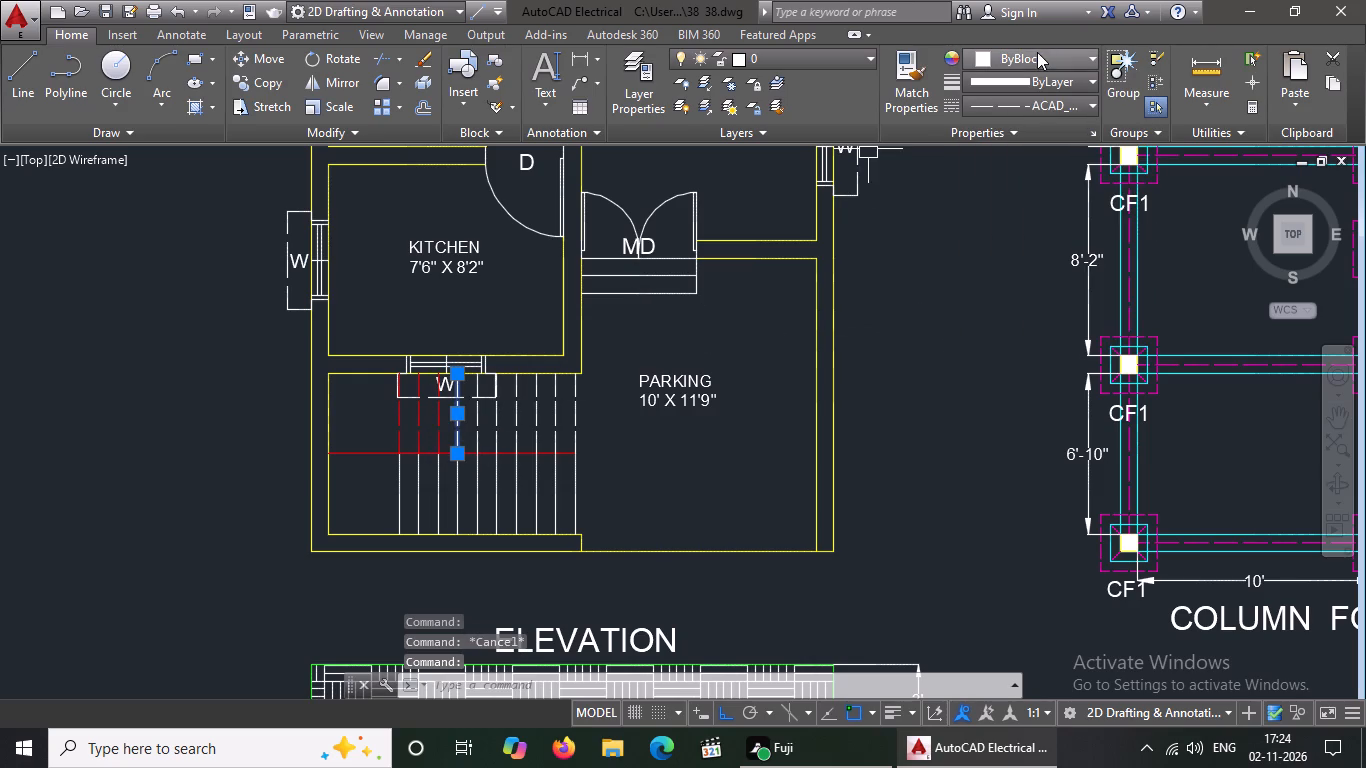
click(1037, 51)
click(979, 254)
key(Escape)
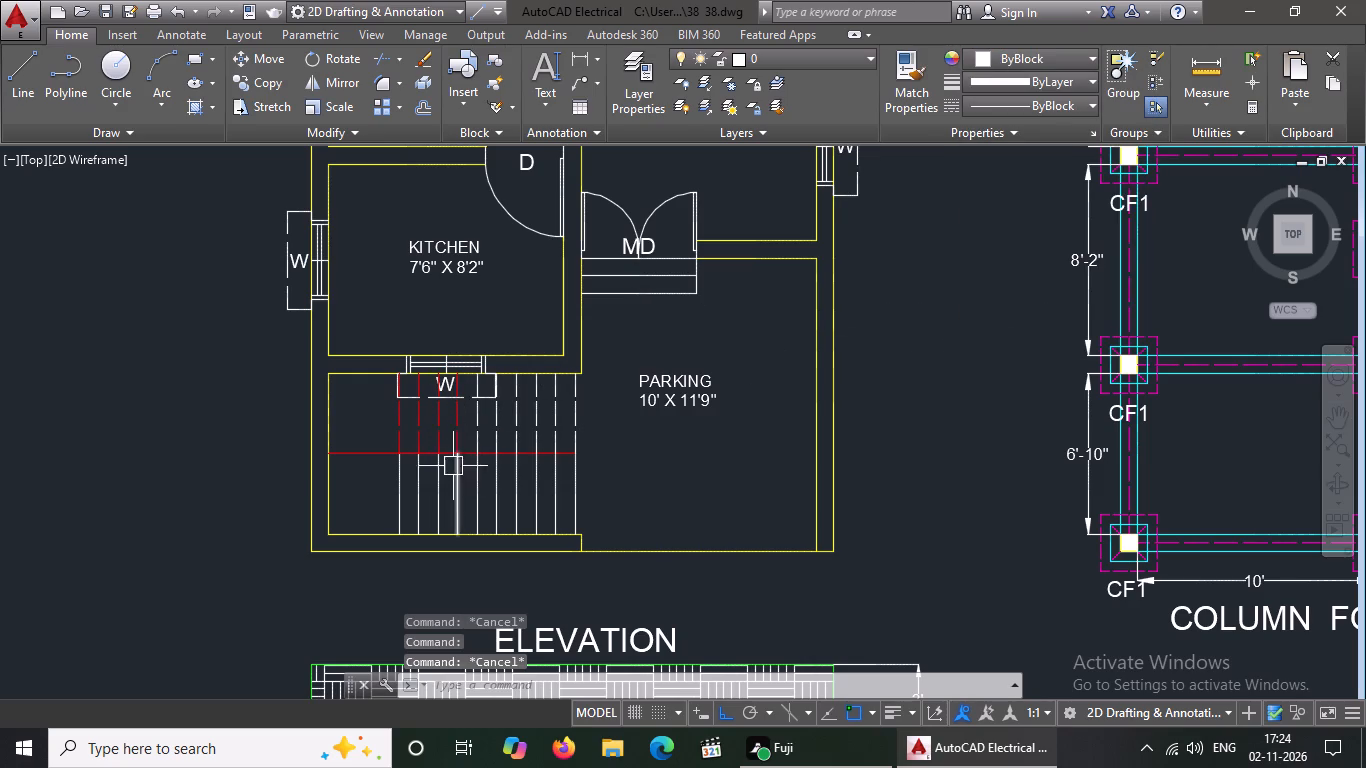
Colour the fifth and sixth dashed kitchen-side treads from the innermost one red.
click(479, 426)
click(1043, 60)
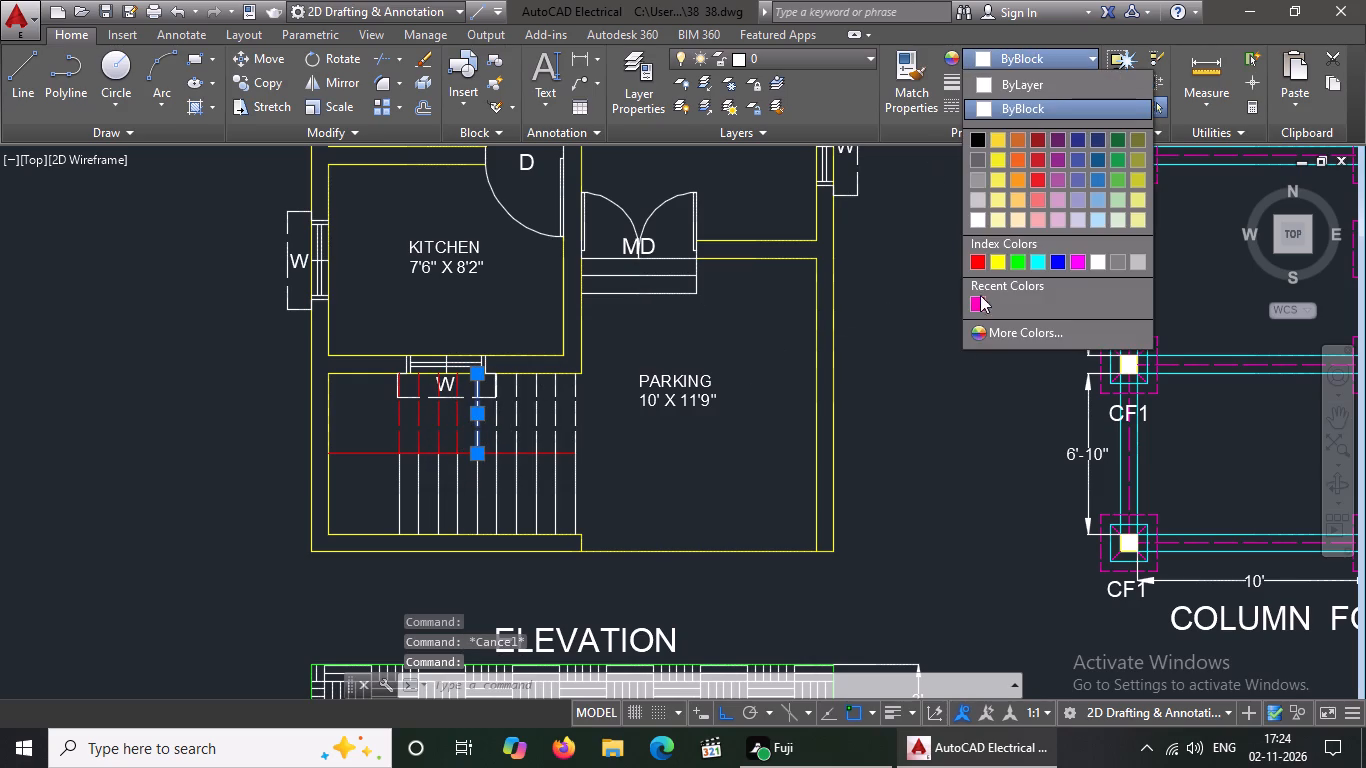
click(975, 262)
key(Escape)
click(496, 427)
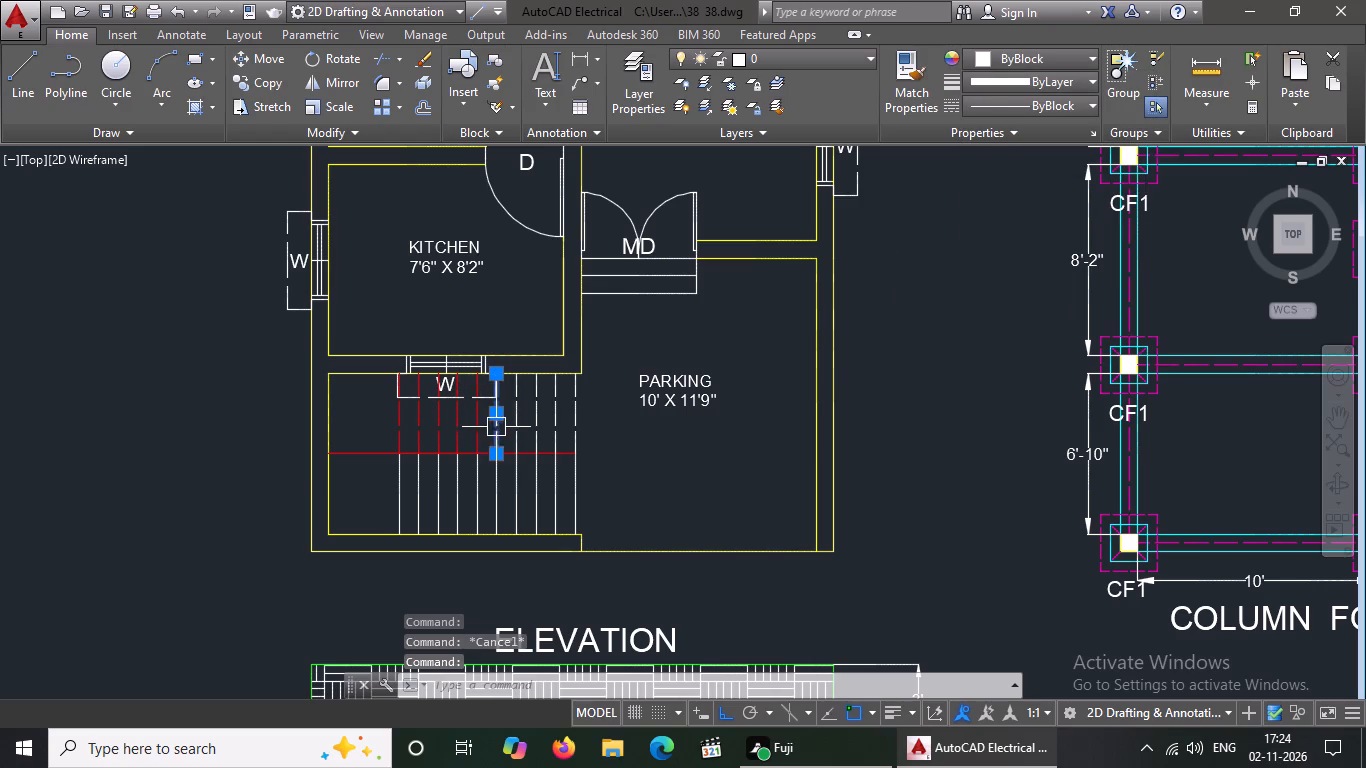
click(1004, 52)
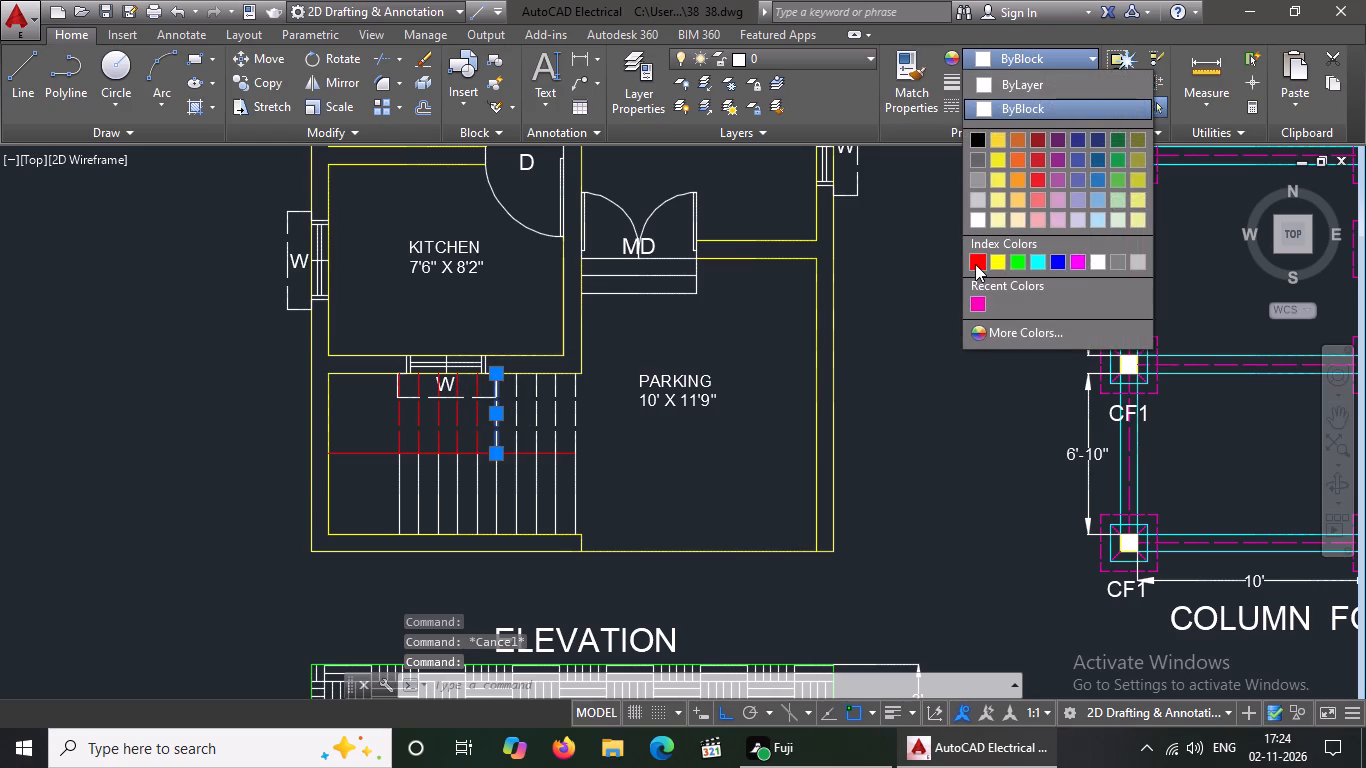
click(975, 264)
key(Escape)
Colour the seventh and eighth dashed kitchen-side treads from the innermost one red.
click(524, 418)
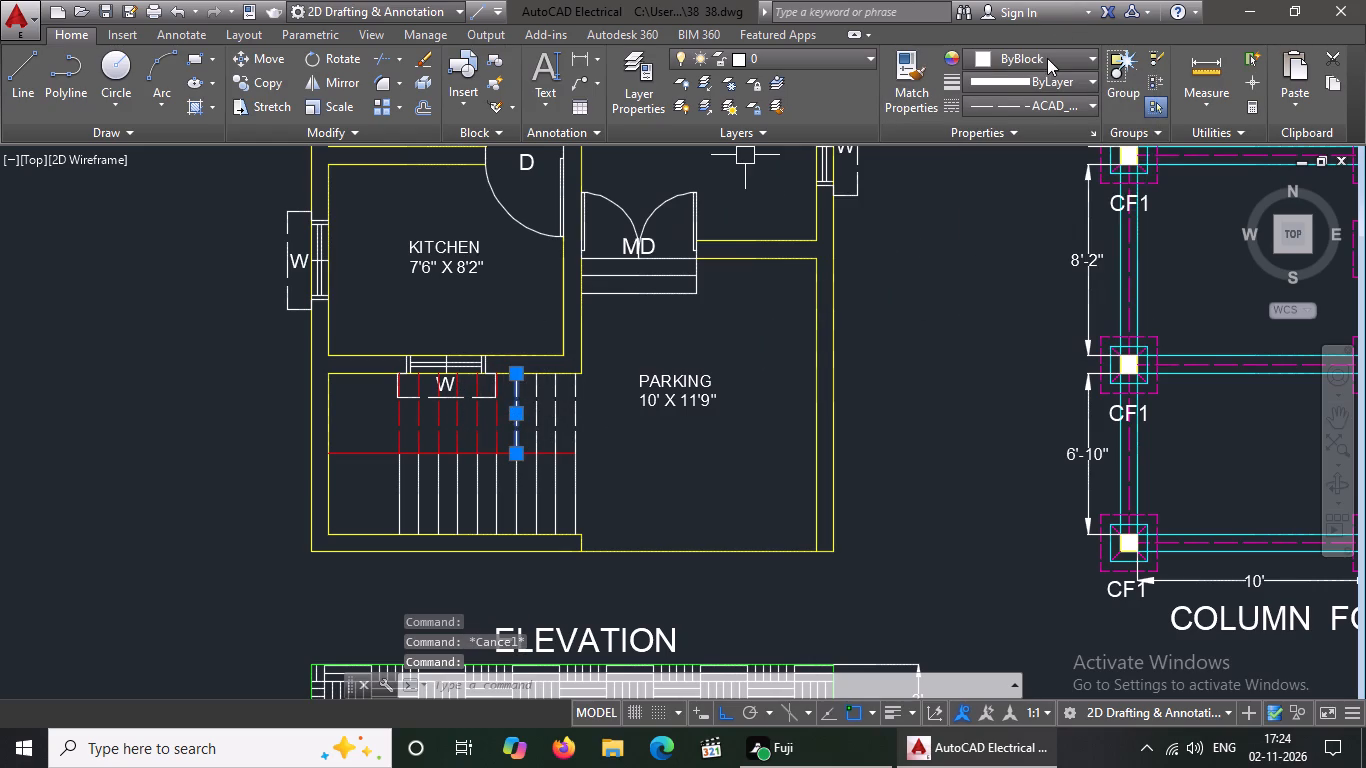
click(1047, 58)
click(978, 255)
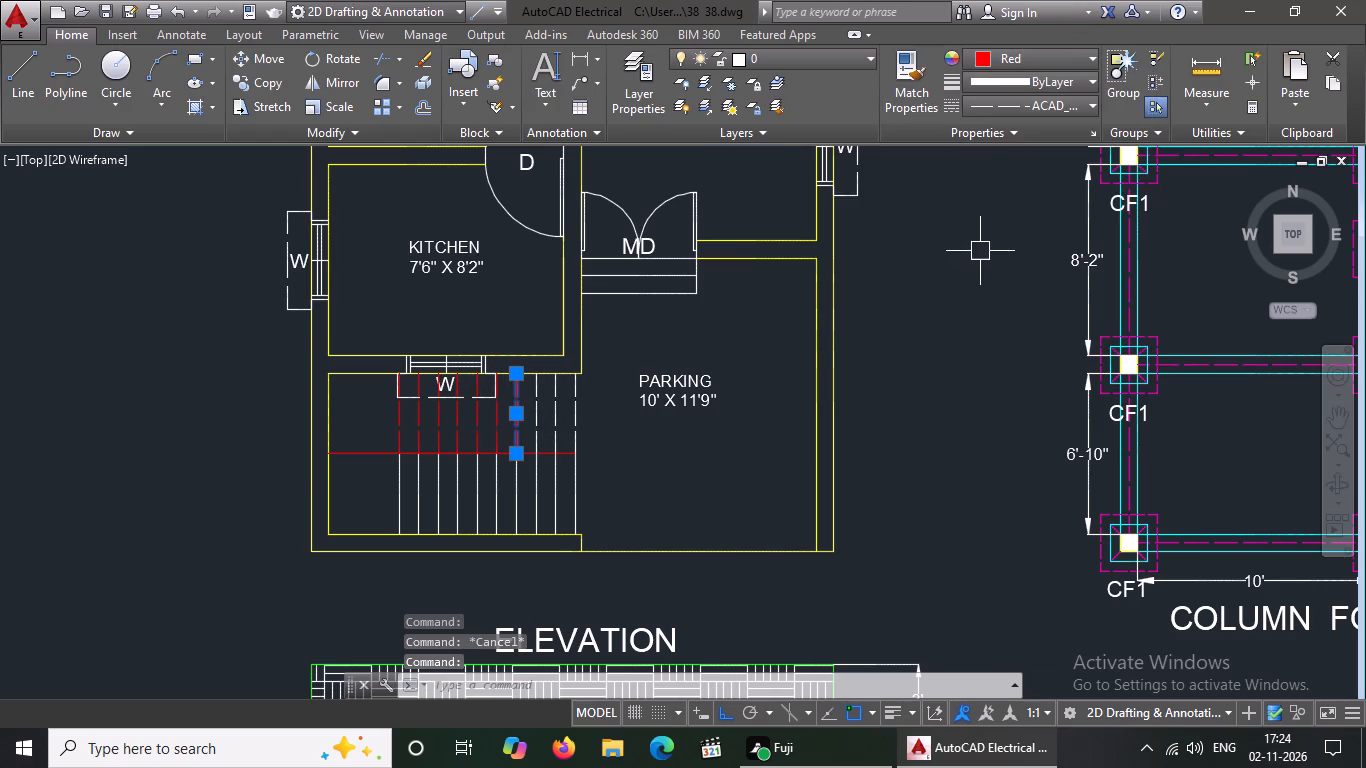
key(Escape)
click(542, 397)
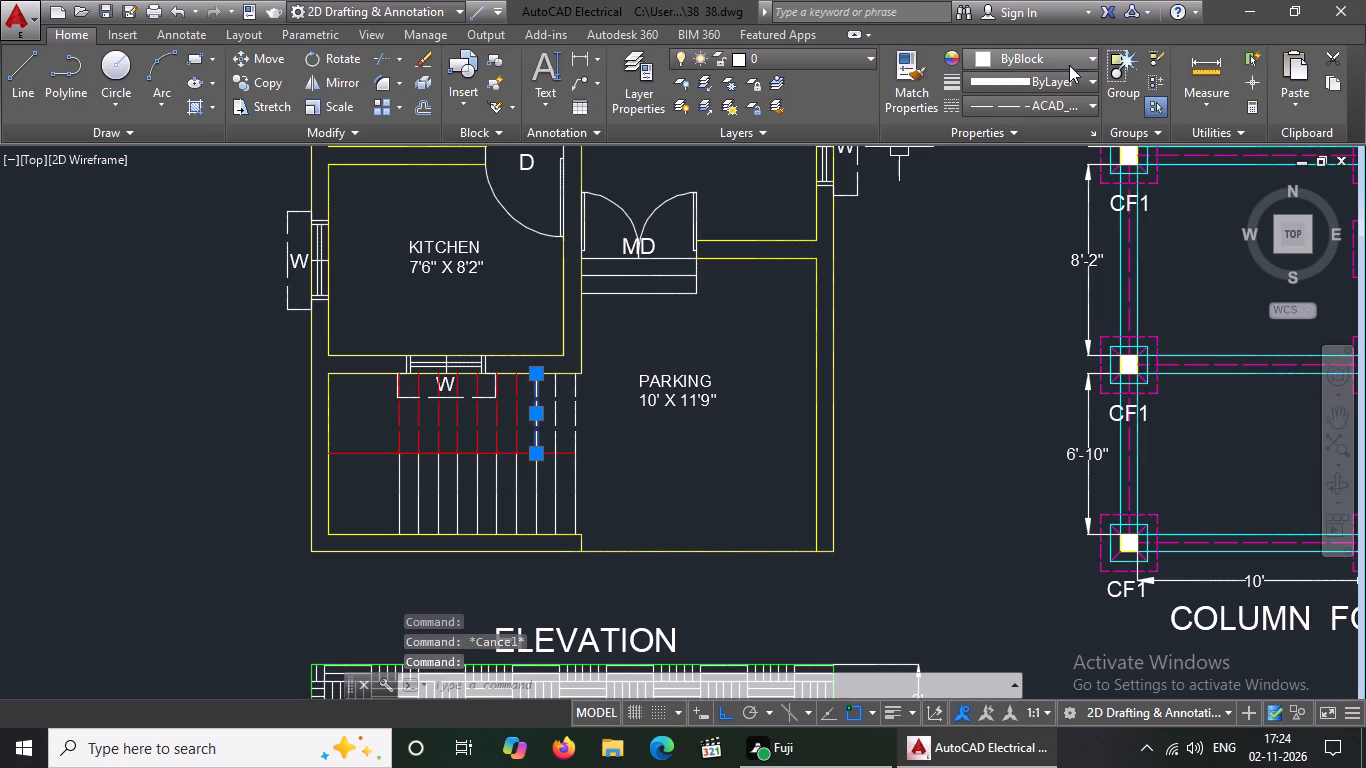
click(1069, 65)
click(978, 258)
key(Escape)
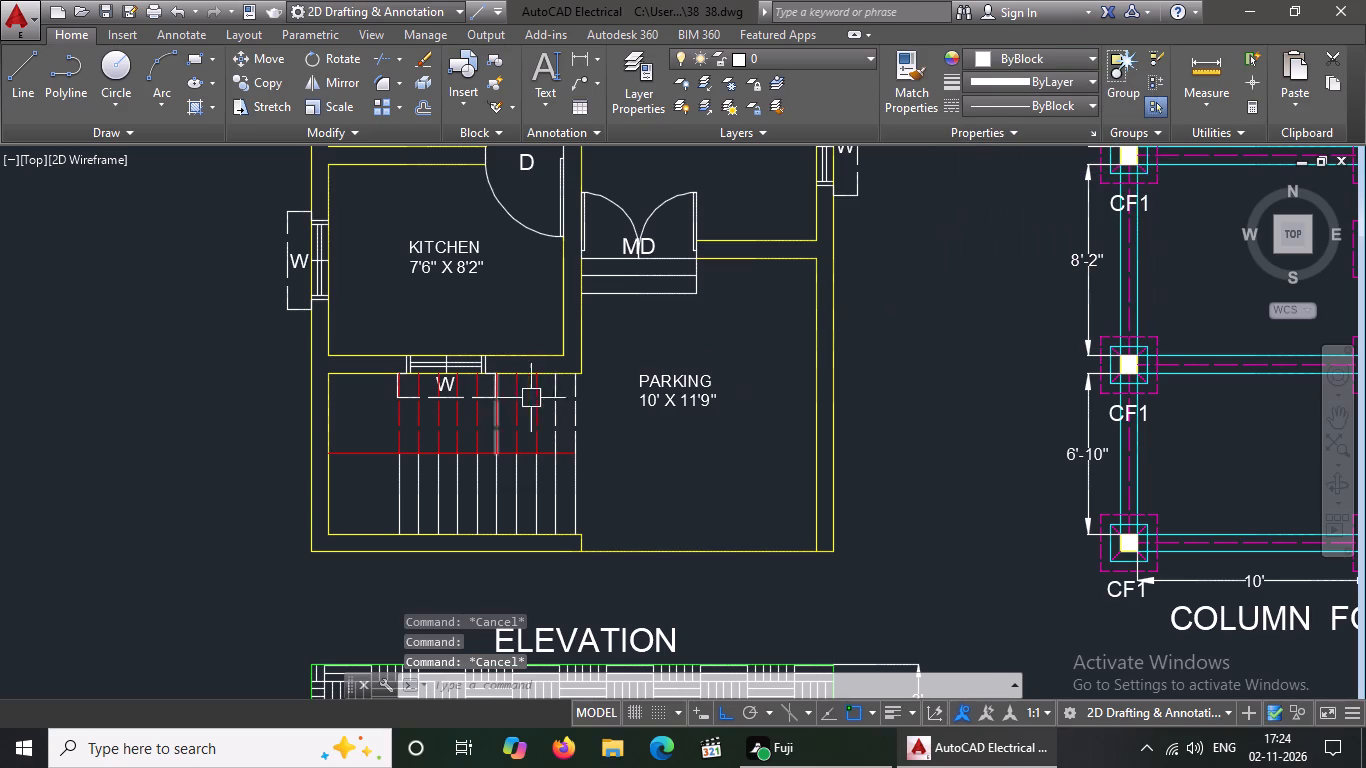
Colour the last two dashed kitchen-side treads beside the parking area red.
click(550, 384)
drag(998, 45, 998, 57)
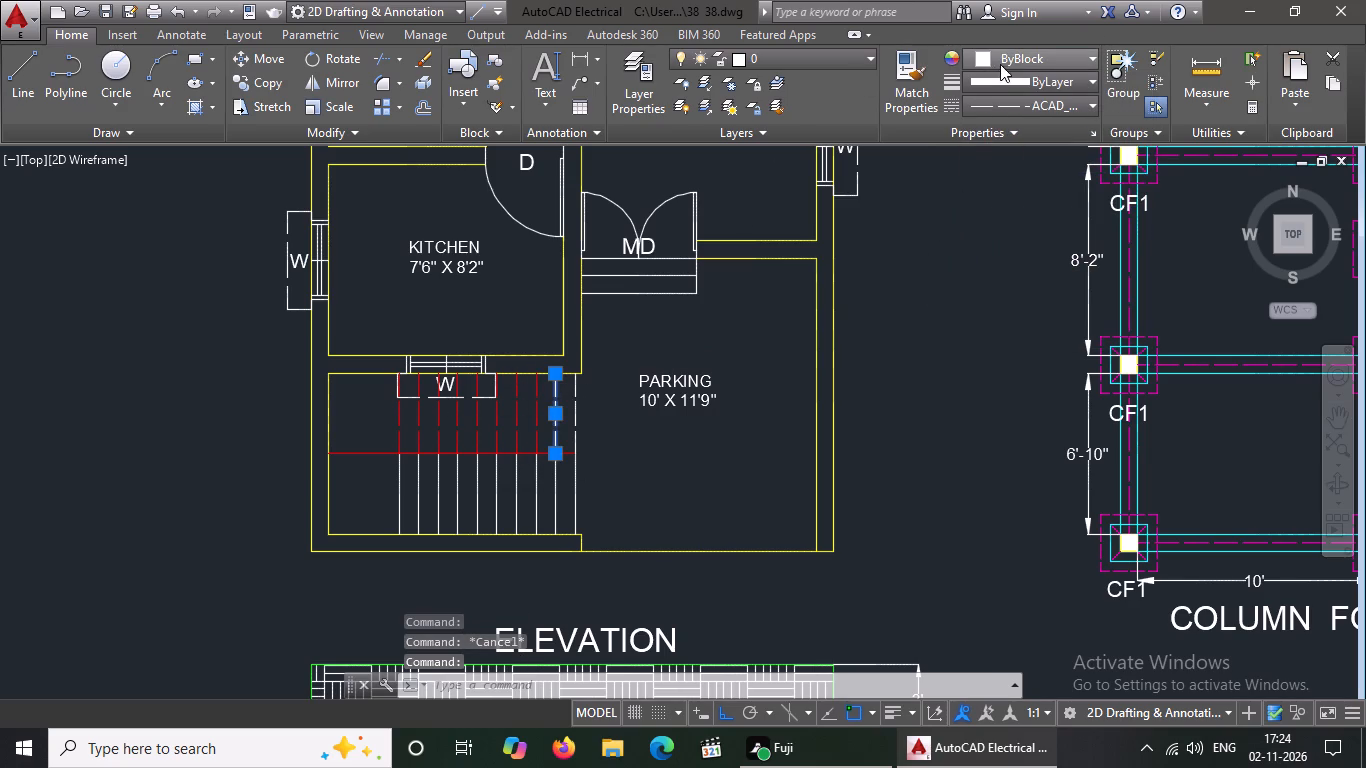
click(1001, 60)
click(981, 262)
key(Escape)
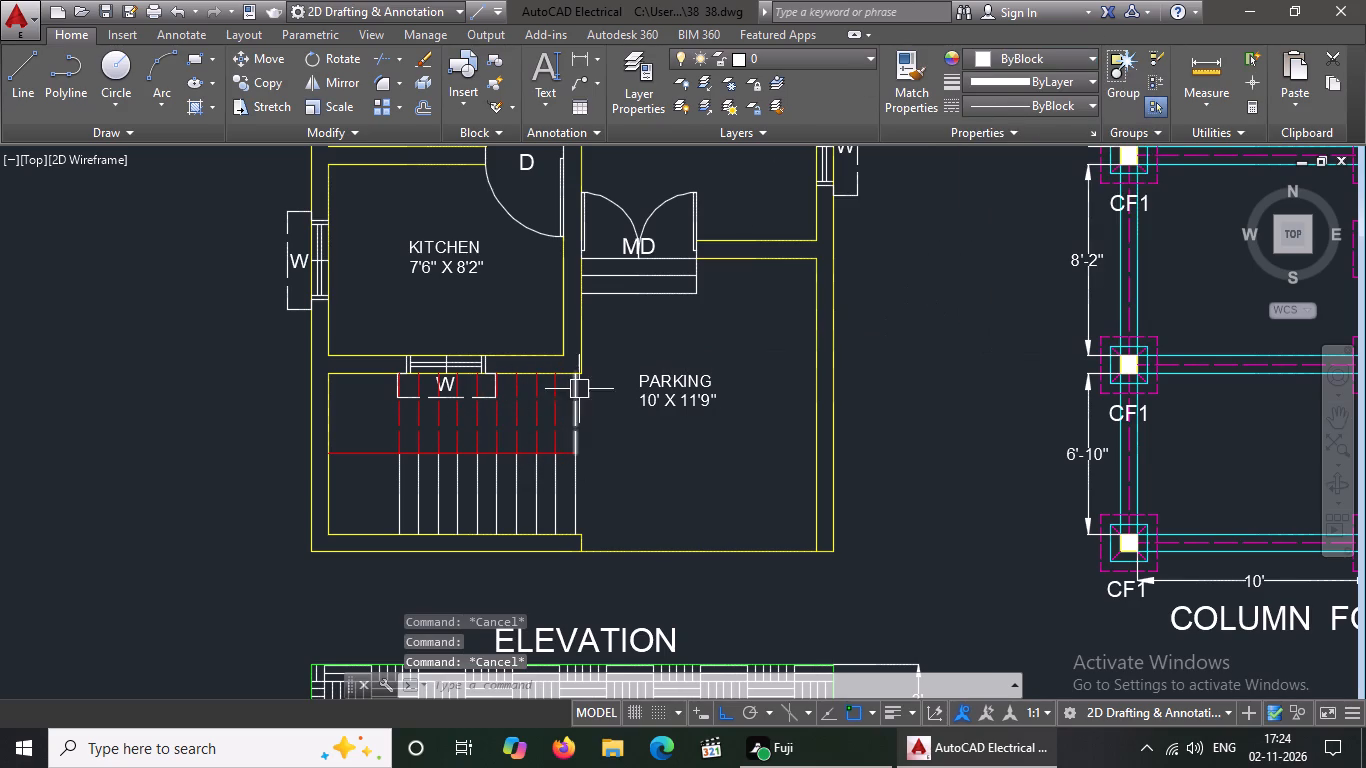
click(577, 405)
click(1051, 60)
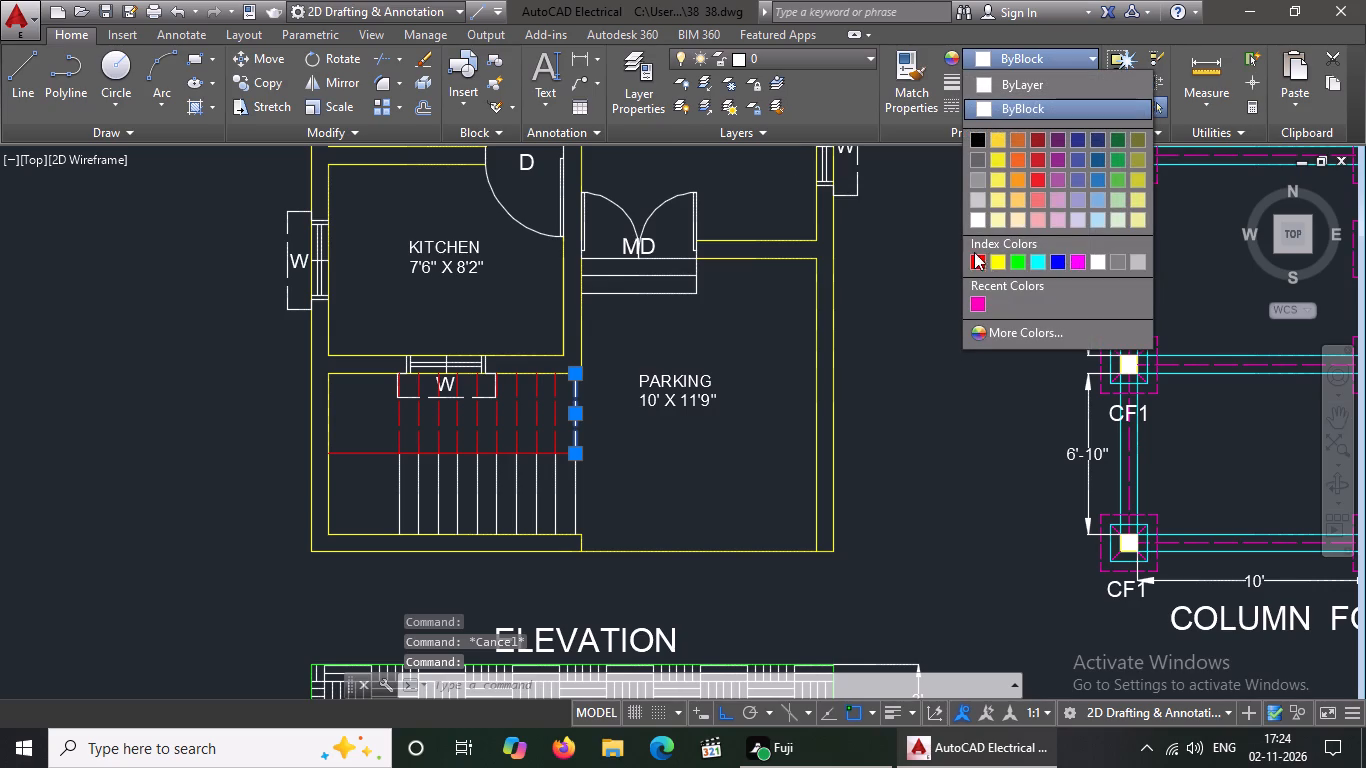
click(977, 259)
key(Escape)
Colour the two innermost solid treads of the staircase's outer flight red.
scroll(757, 253, down, 1)
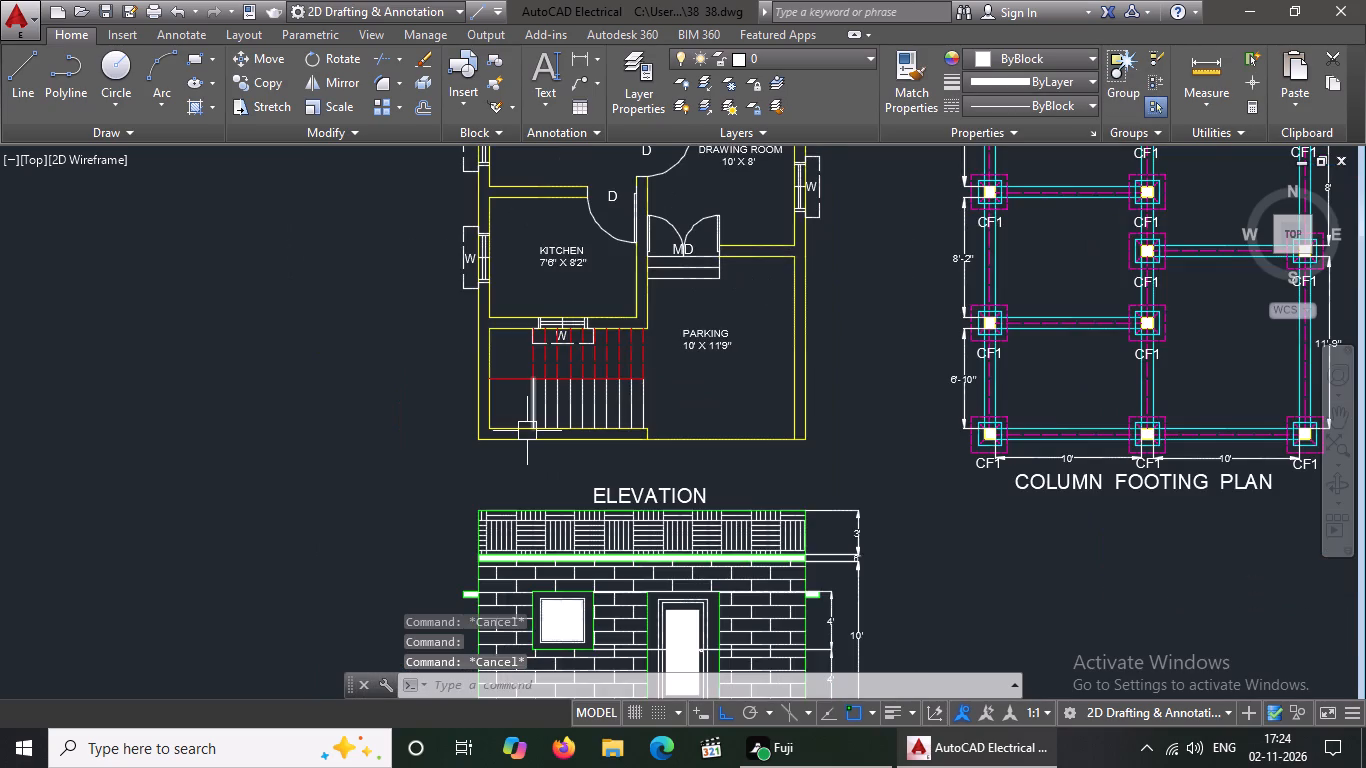
scroll(527, 431, up, 2)
click(536, 402)
click(984, 63)
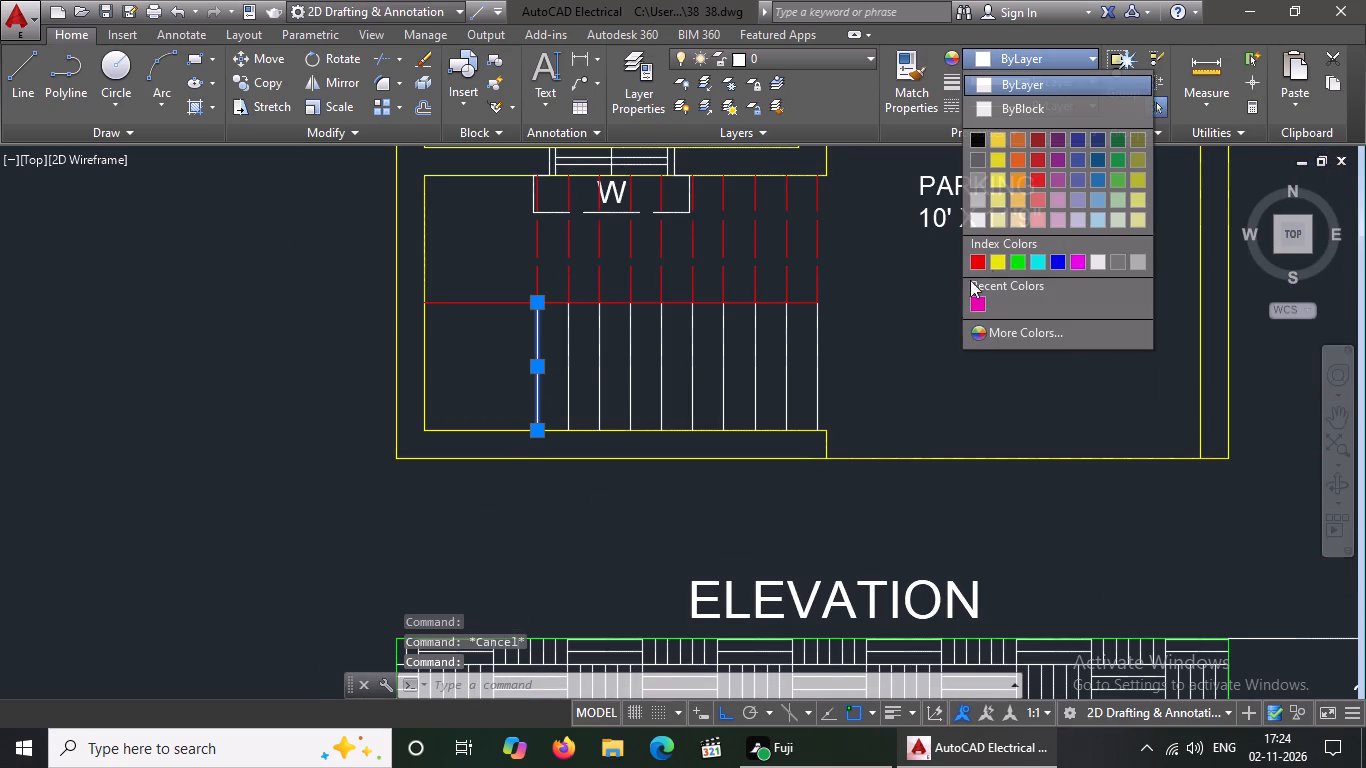
click(971, 256)
key(Escape)
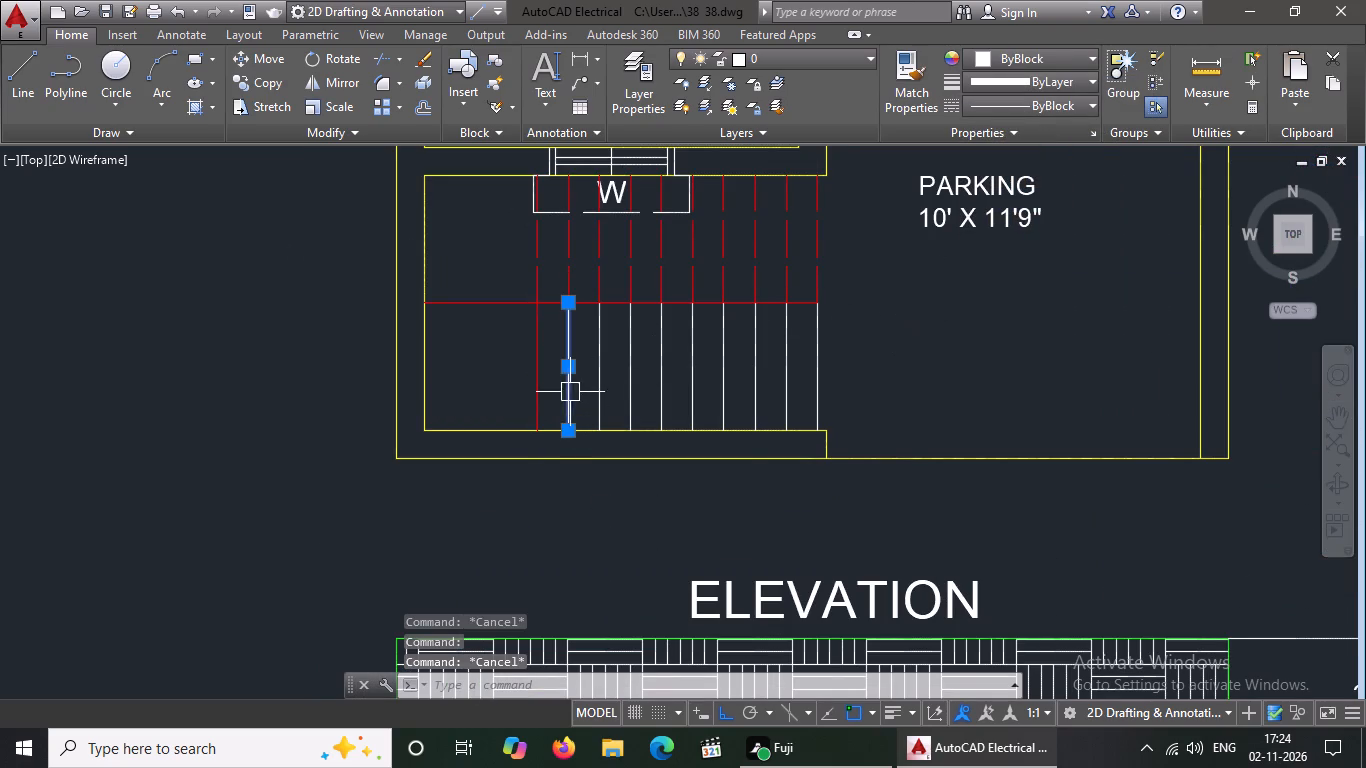
click(570, 392)
click(1054, 54)
click(973, 262)
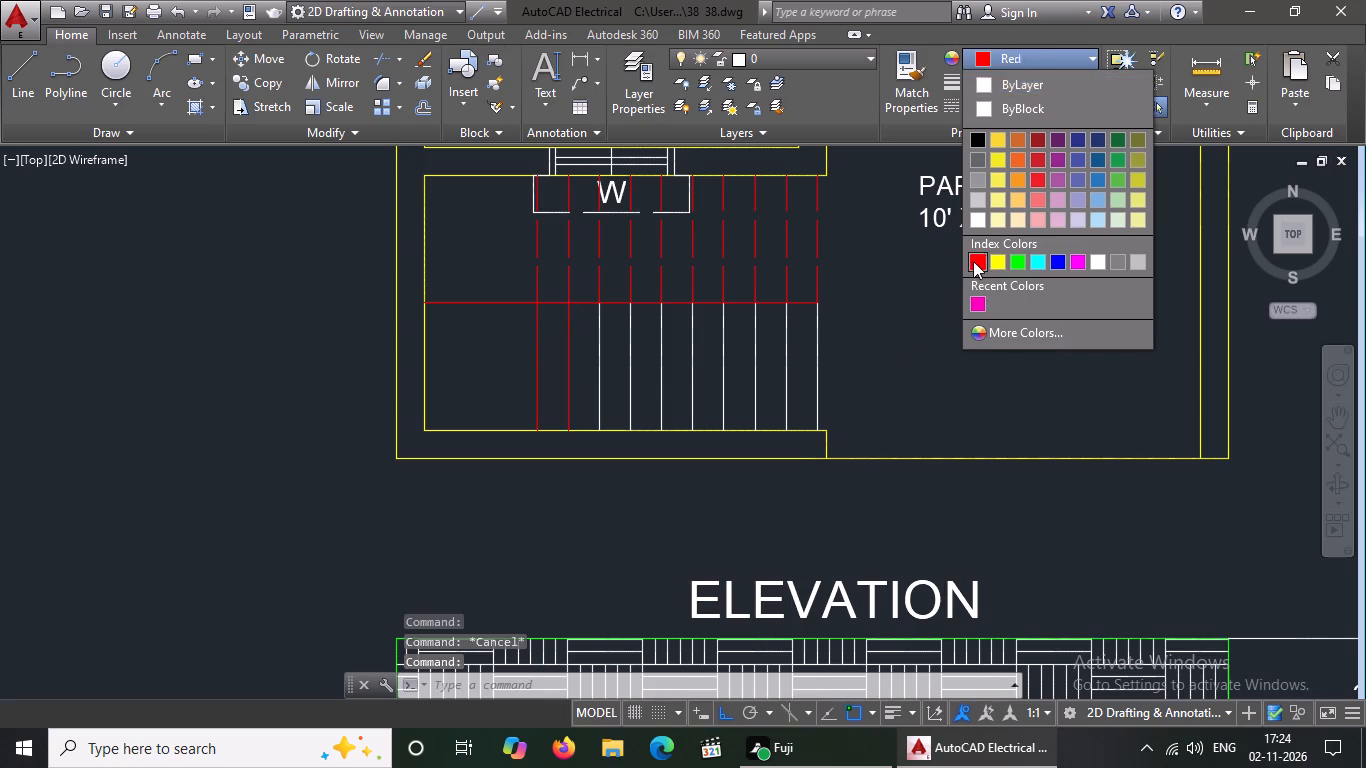
key(Escape)
Colour the third and fourth solid treads from the innermost one in the outer flight red.
click(599, 348)
click(1037, 65)
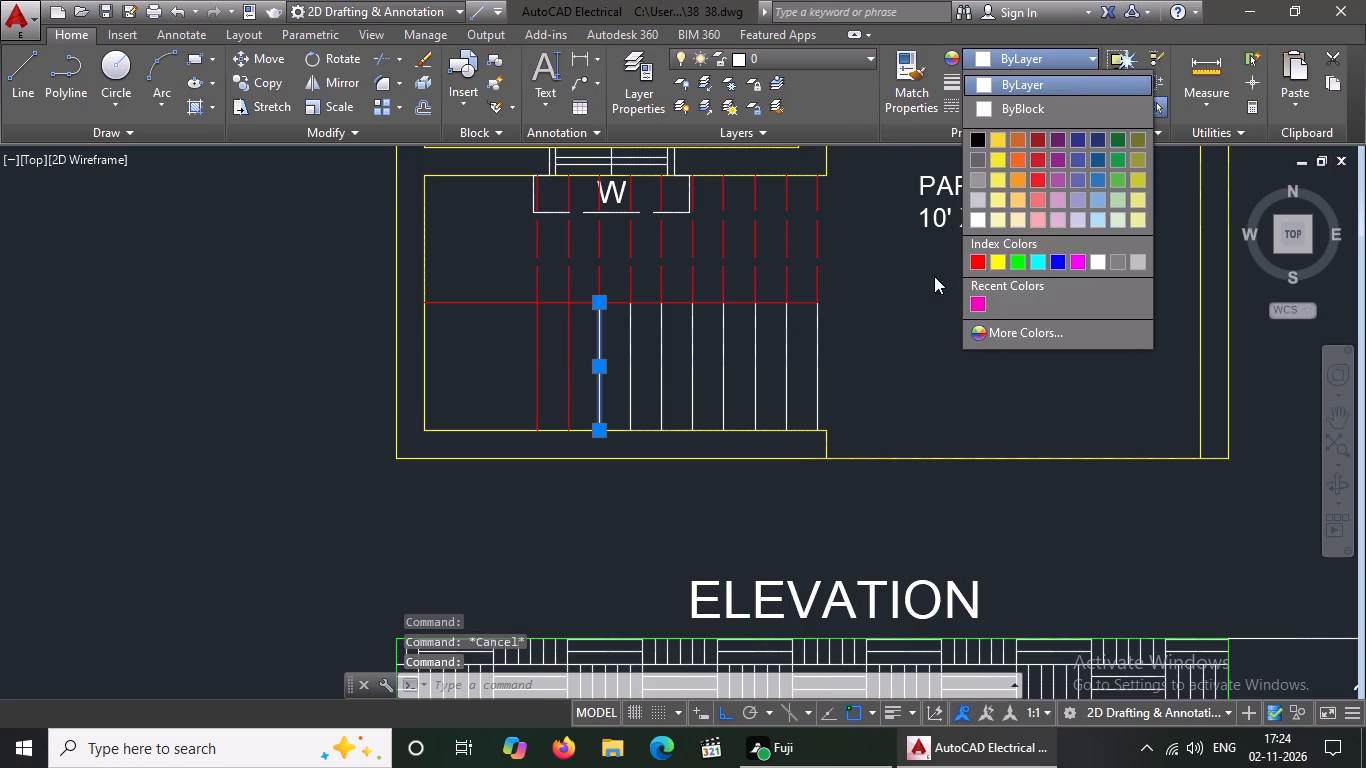
click(979, 258)
key(Escape)
click(619, 374)
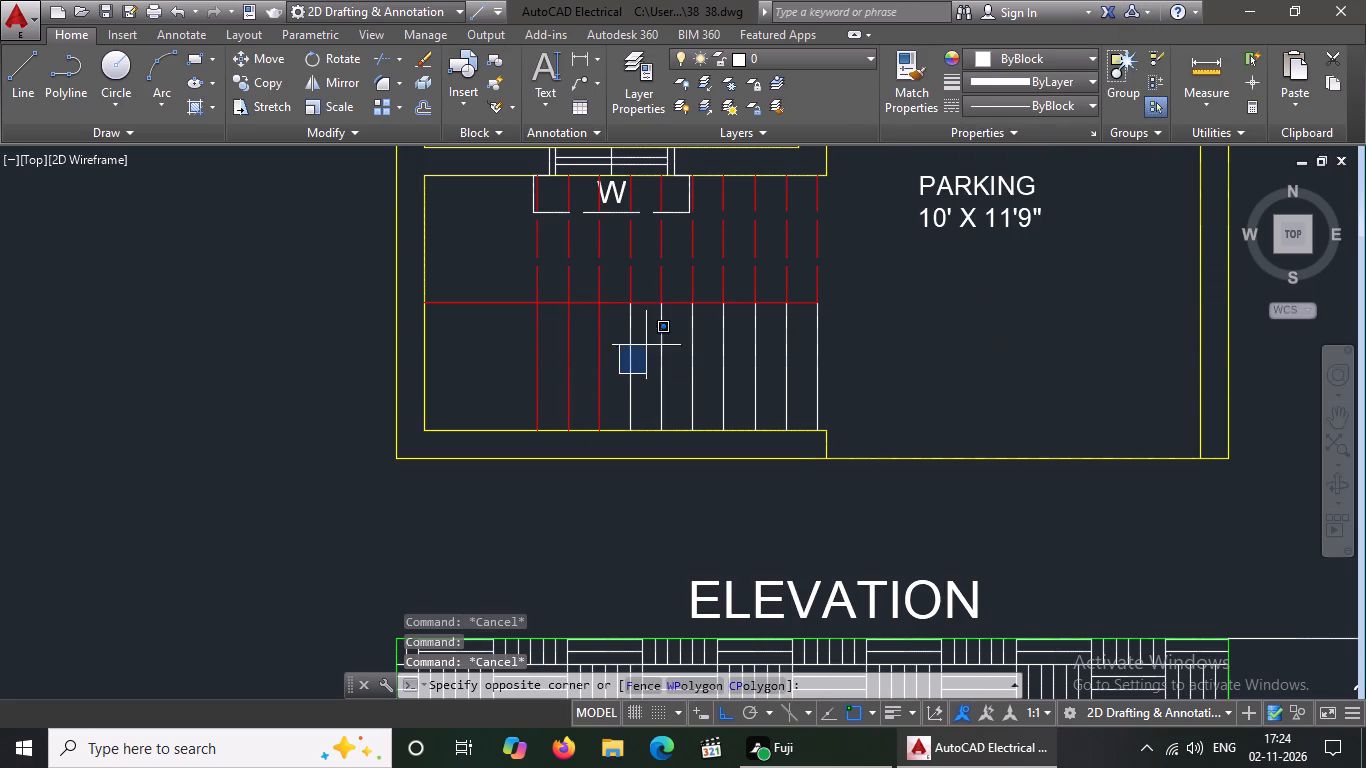
click(609, 388)
click(628, 352)
click(1043, 52)
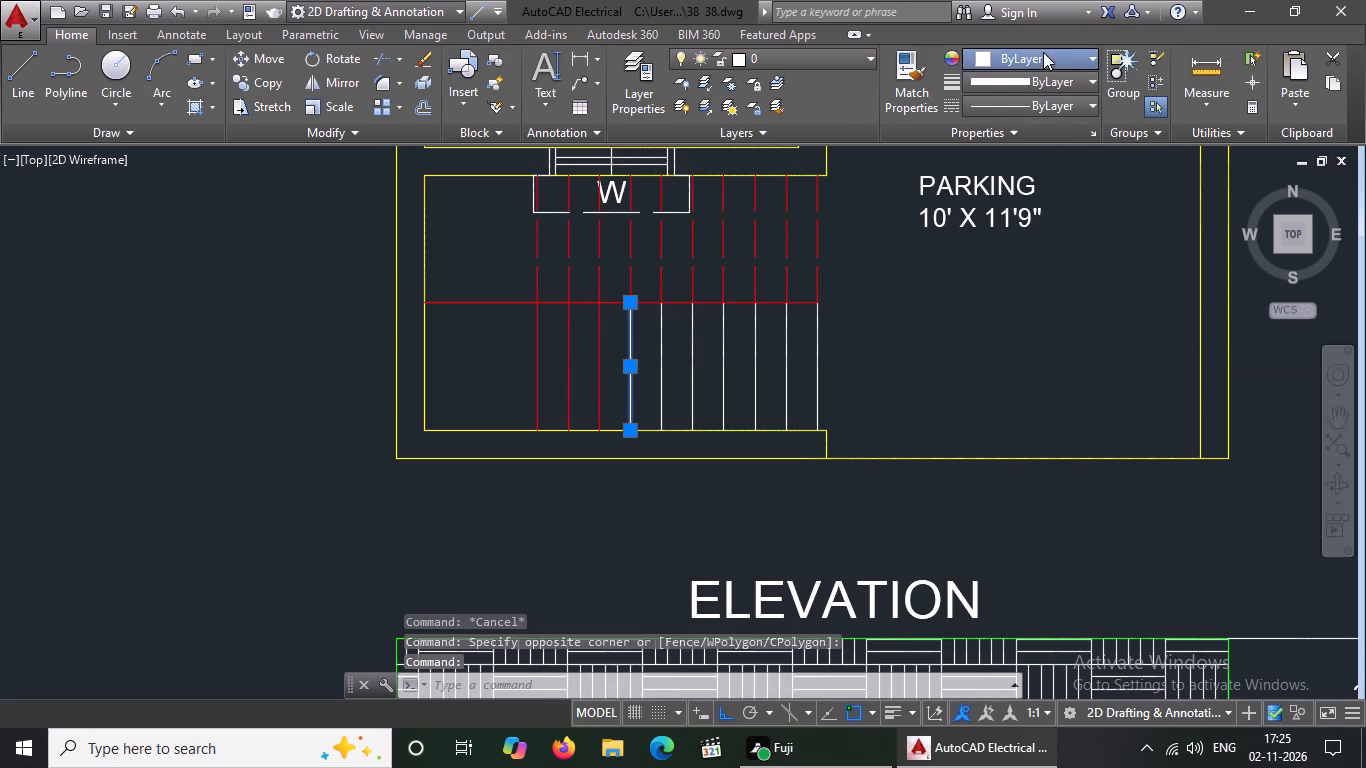
click(972, 257)
key(Escape)
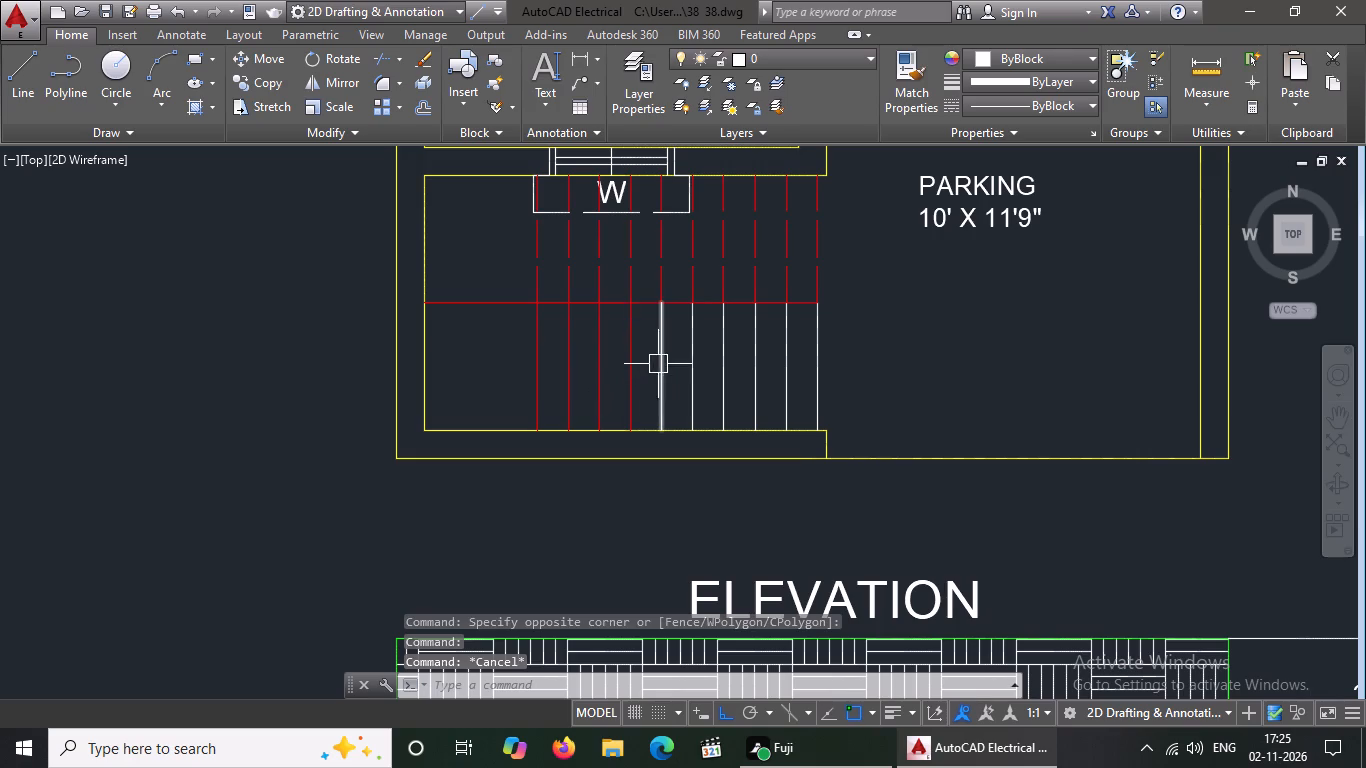
Colour the fifth and sixth solid treads from the innermost one in the outer flight red.
click(665, 362)
click(1042, 54)
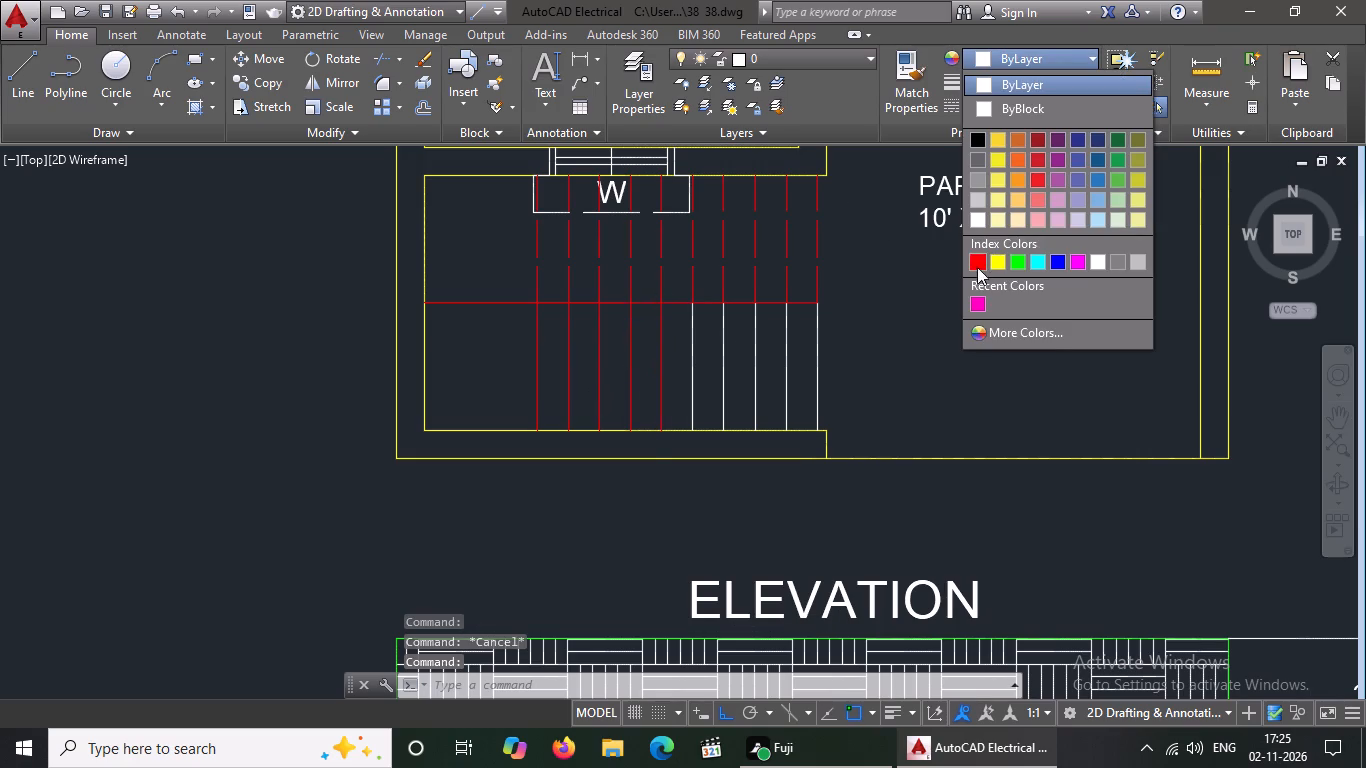
click(973, 260)
key(Escape)
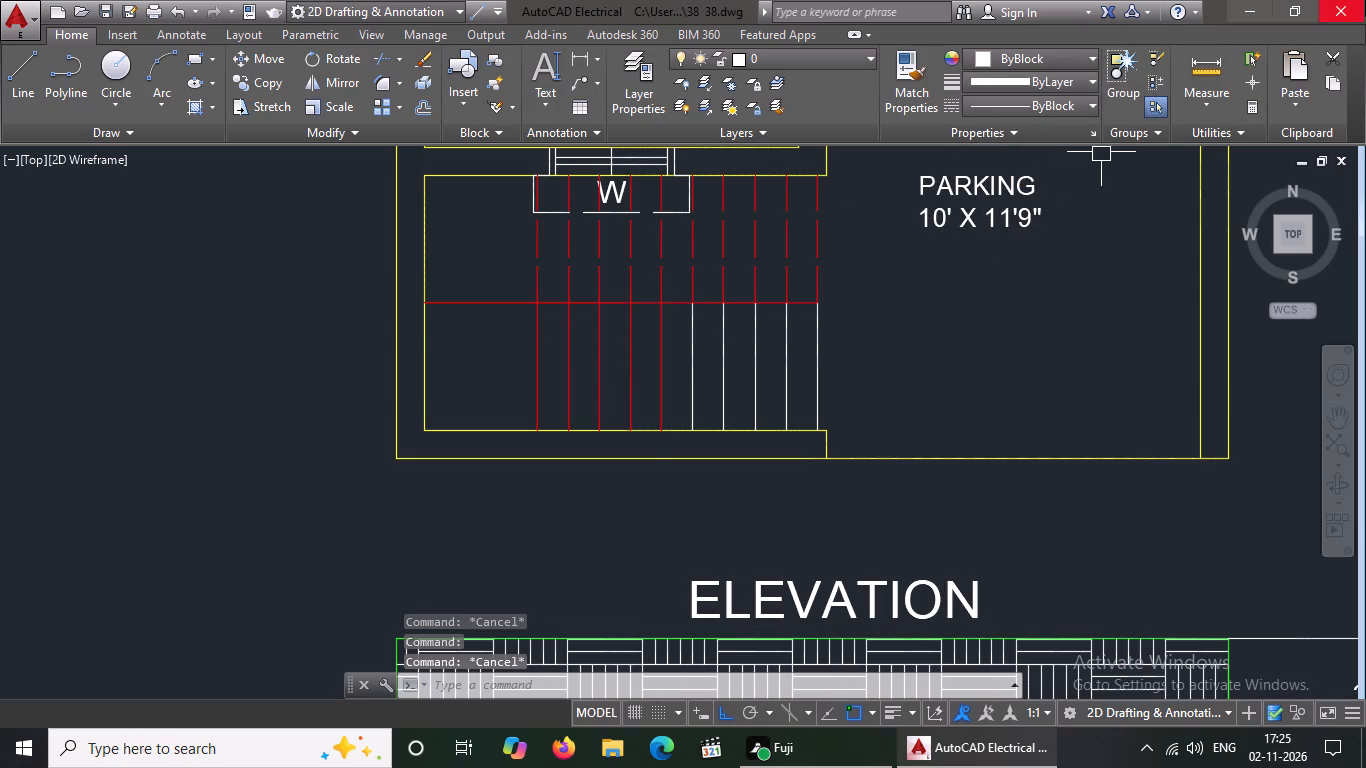
click(695, 378)
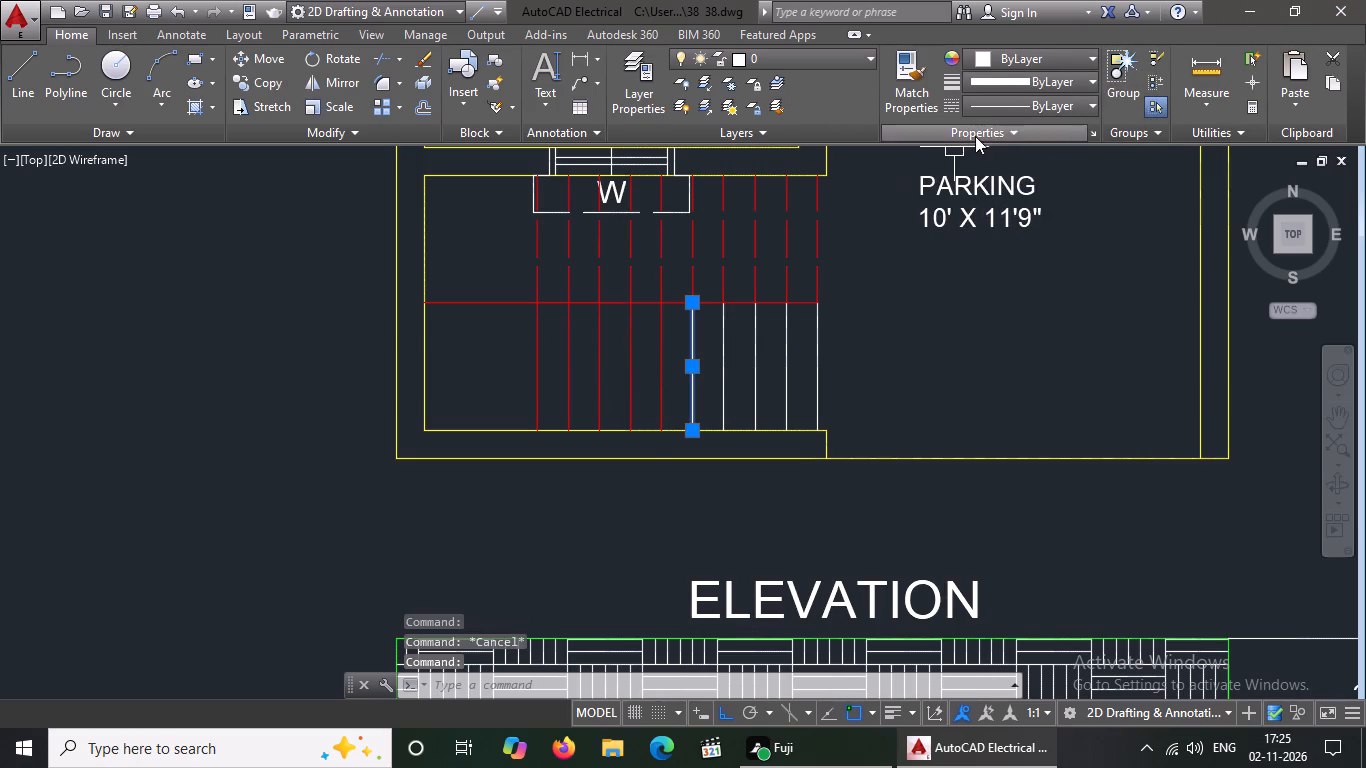
click(1022, 67)
click(976, 264)
key(Escape)
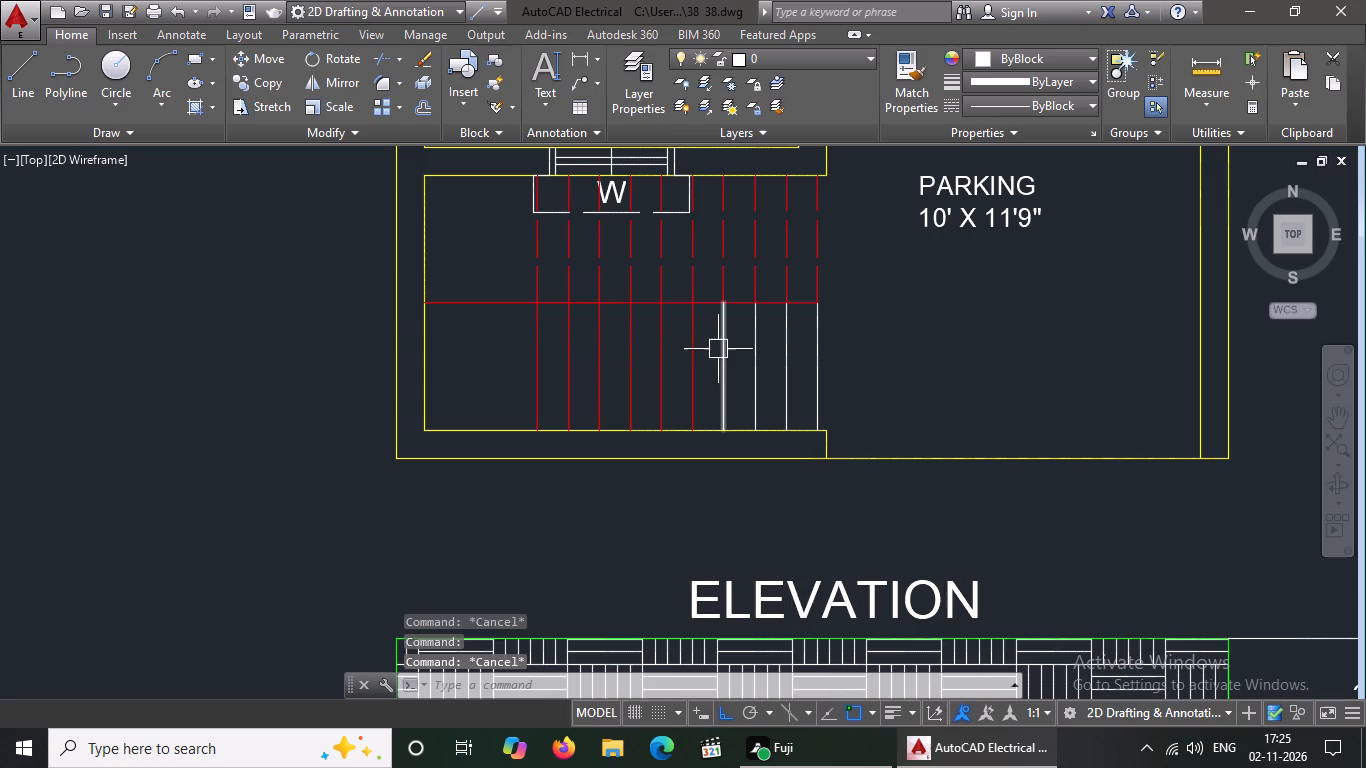
Colour the seventh and eighth solid treads from the innermost one in the outer flight red.
click(718, 349)
click(1015, 52)
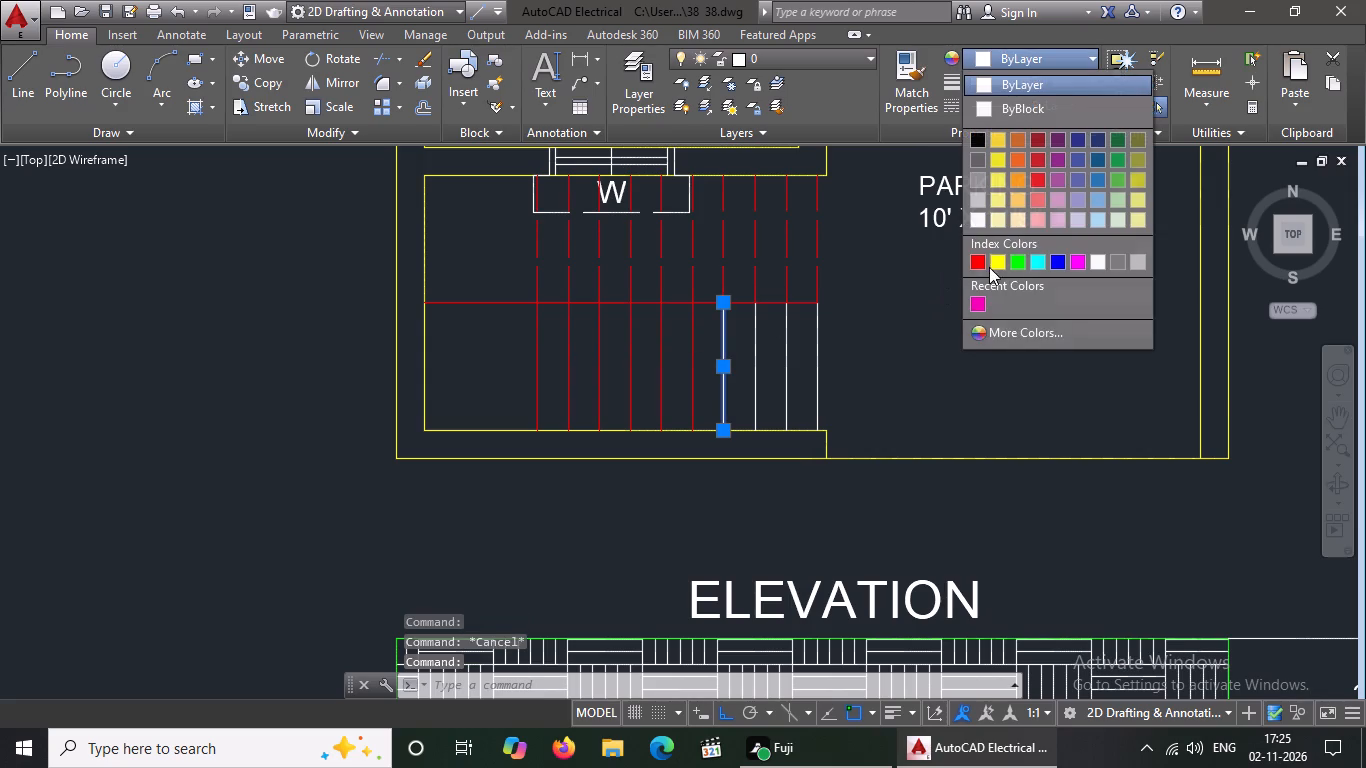
click(984, 264)
key(Escape)
click(758, 368)
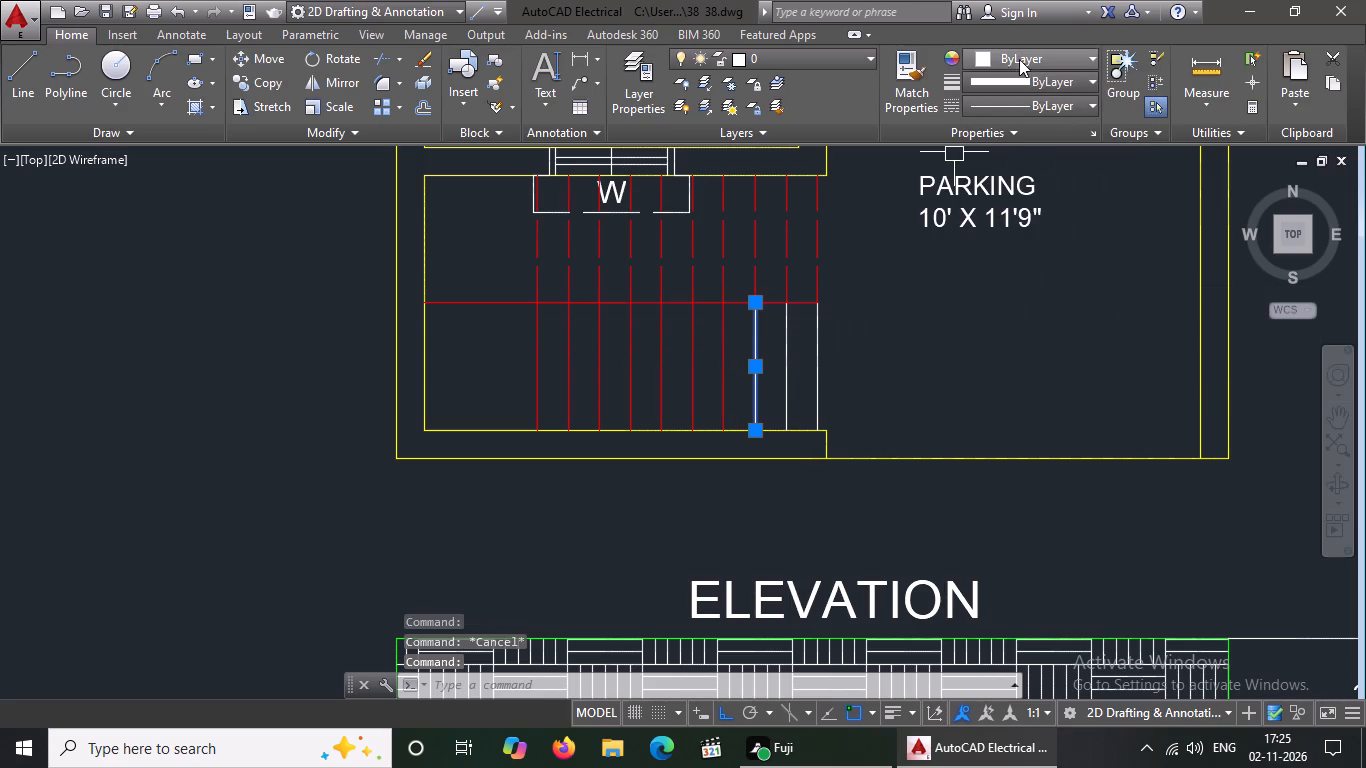
click(1023, 53)
click(979, 262)
key(Escape)
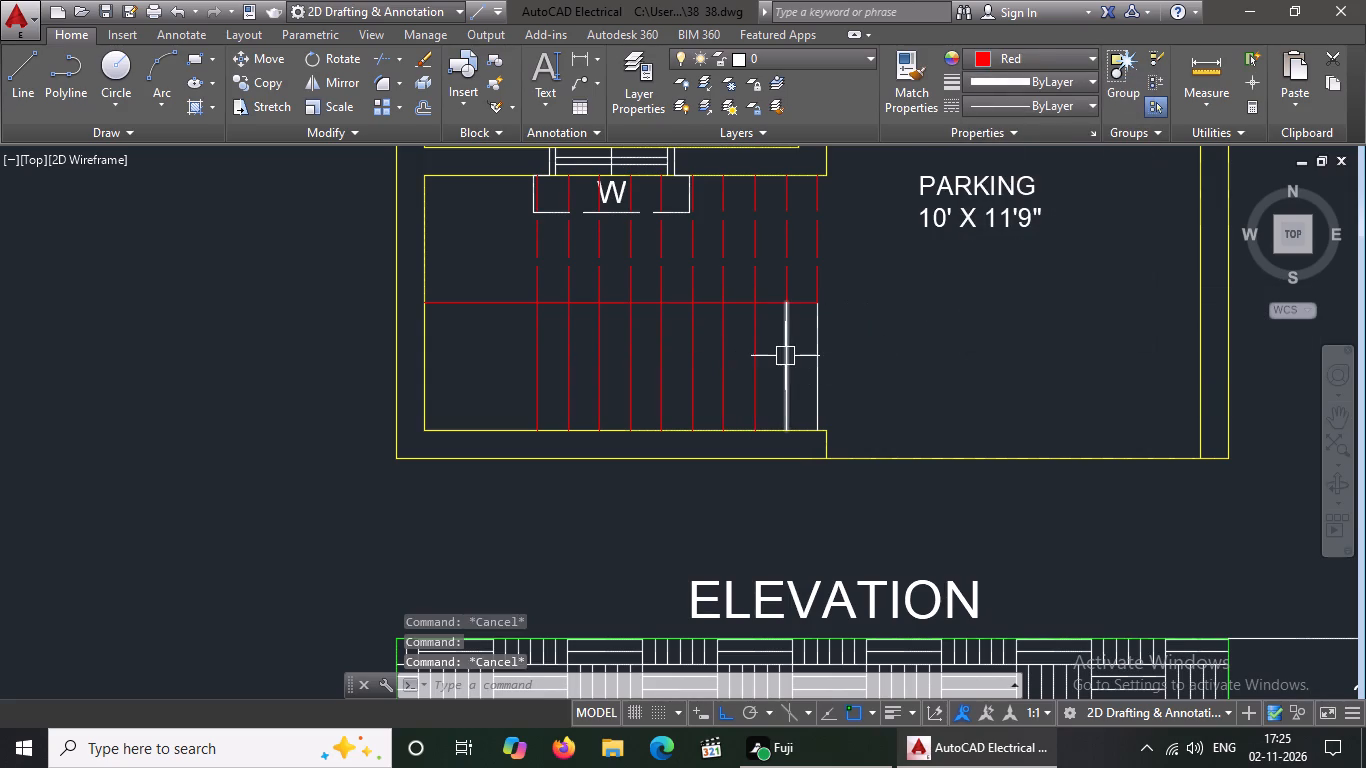
Colour the last two solid treads of the outer flight beside the parking area red.
drag(785, 356, 792, 345)
click(1002, 55)
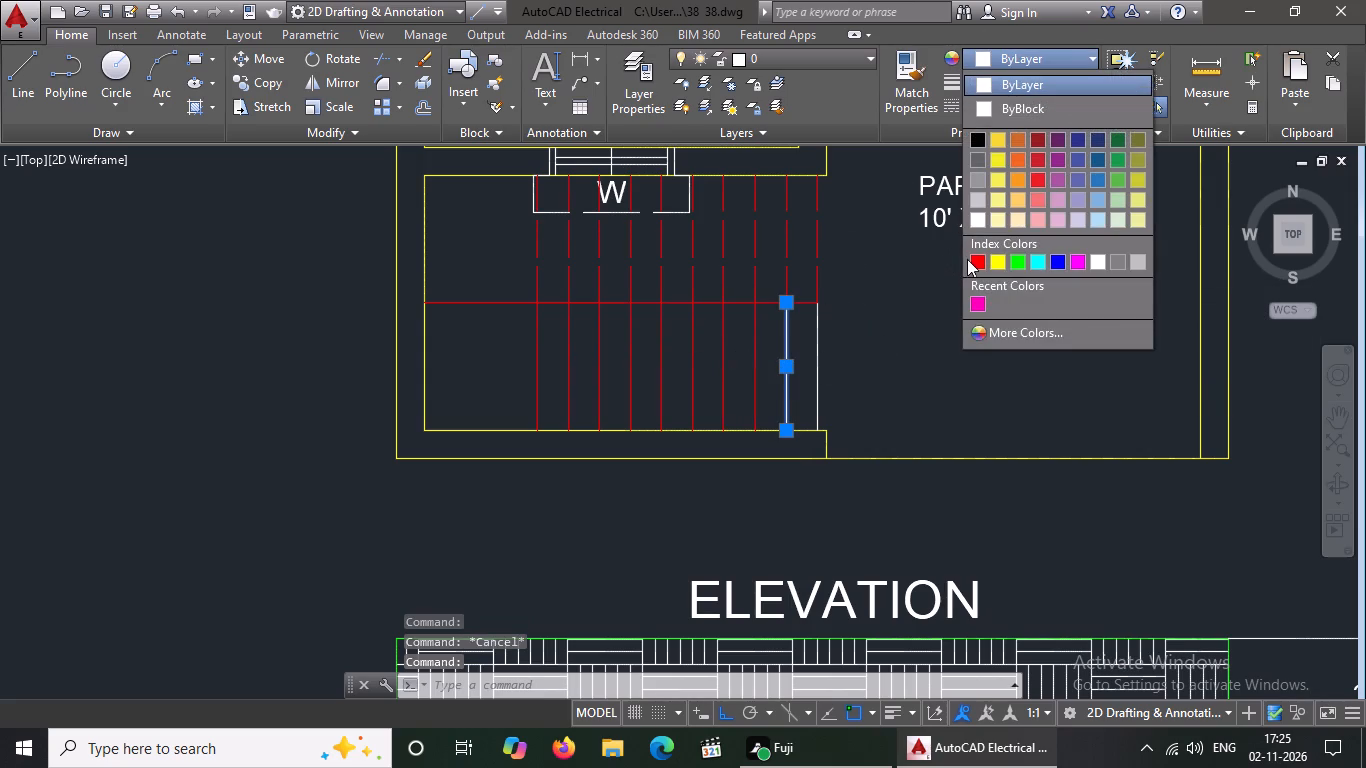
click(967, 259)
key(Escape)
click(790, 349)
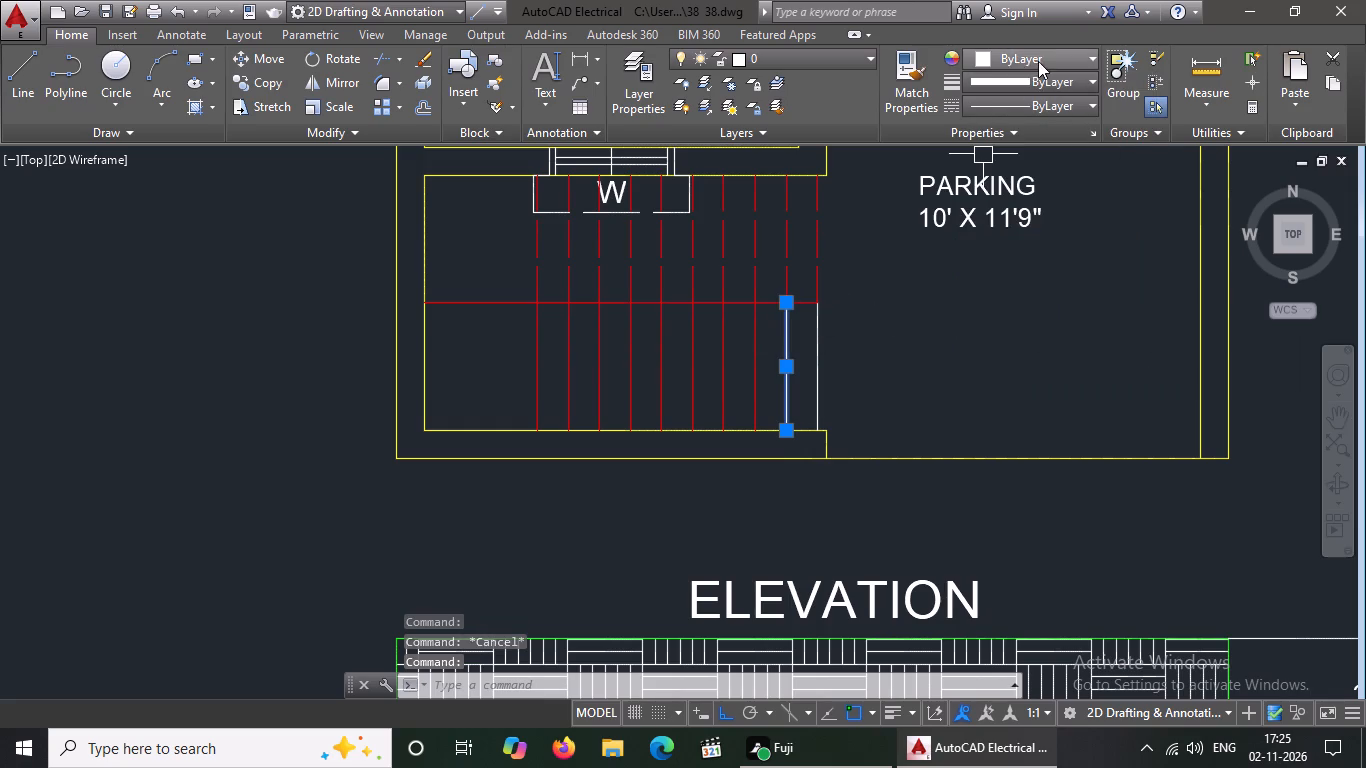
click(1038, 61)
click(976, 257)
key(Escape)
click(816, 336)
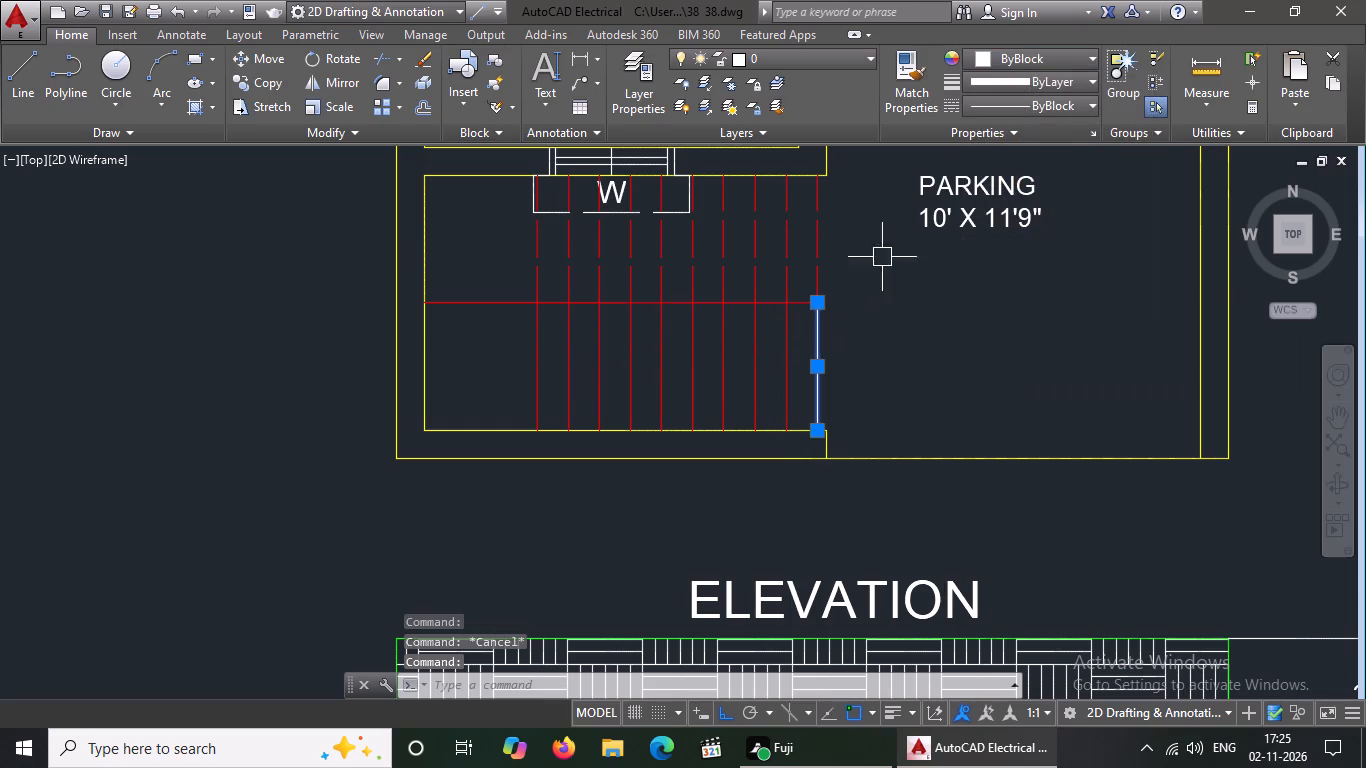
click(1023, 57)
click(979, 267)
key(Escape)
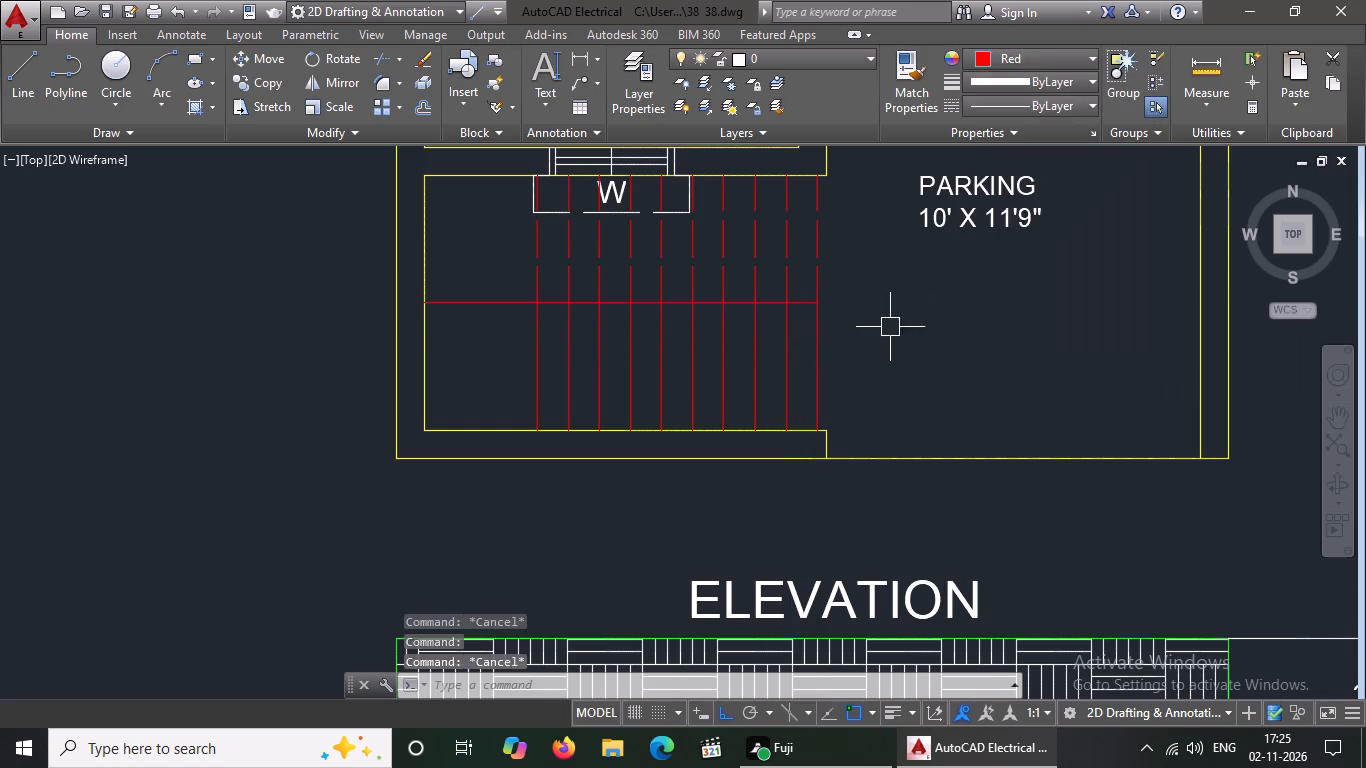
Colour the dashed front line and inner end, away from parking, of the kitchen window projection over the staircase red.
scroll(889, 327, down, 3)
scroll(836, 249, up, 3)
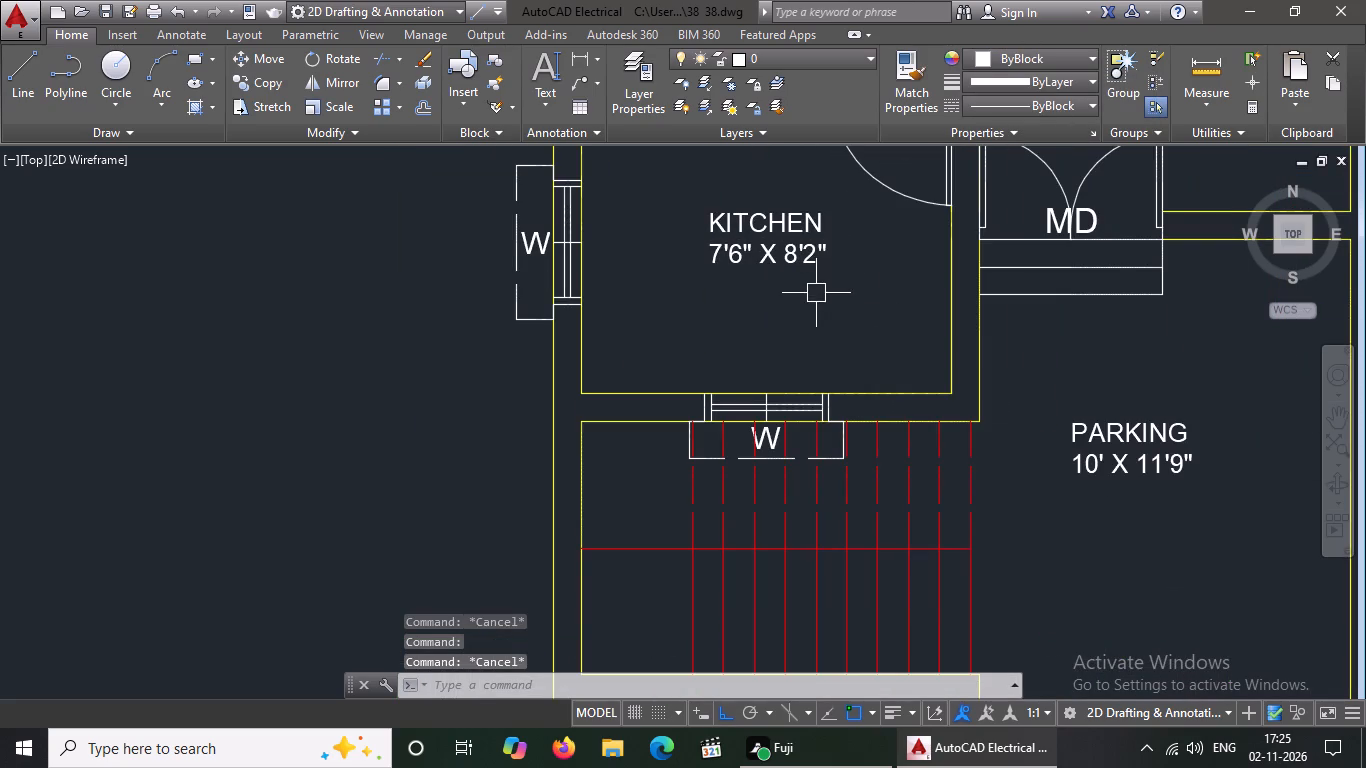
scroll(701, 435, up, 2)
click(628, 378)
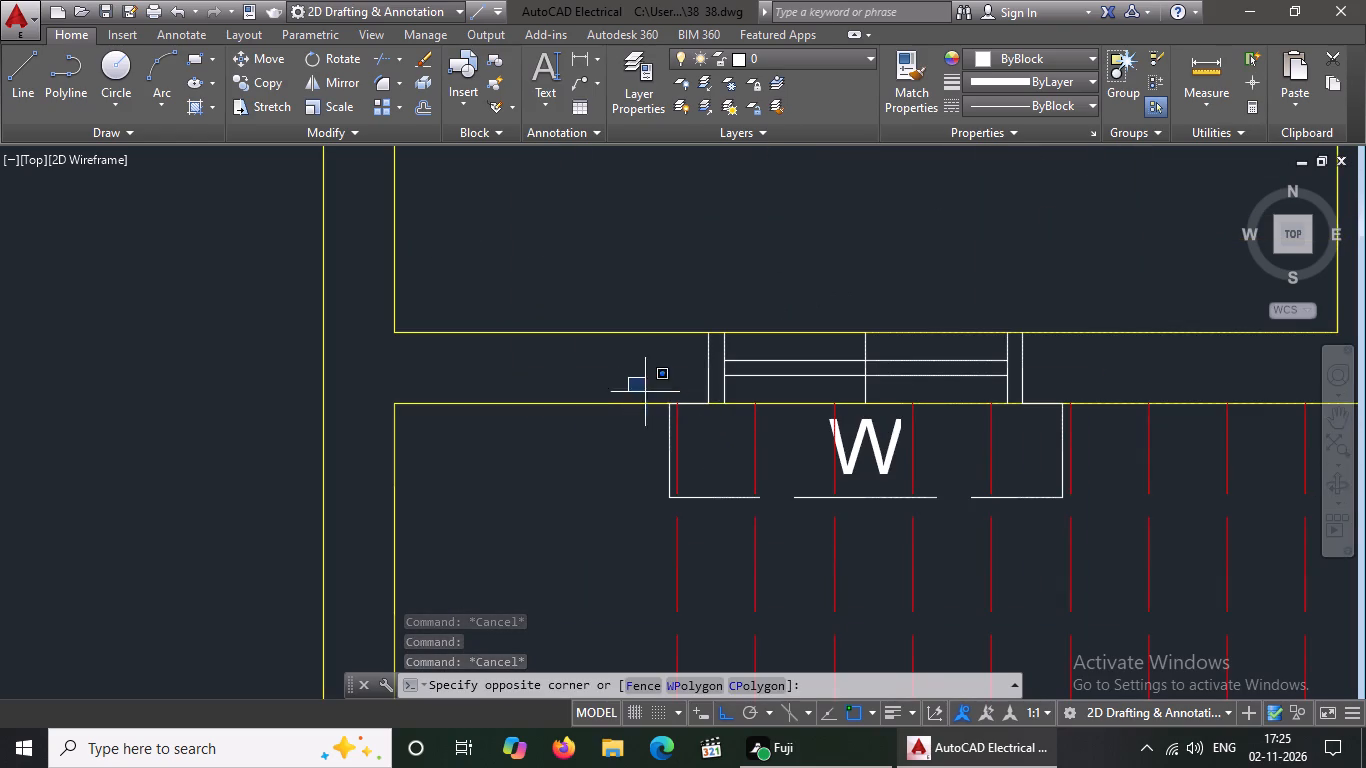
click(725, 526)
click(1021, 58)
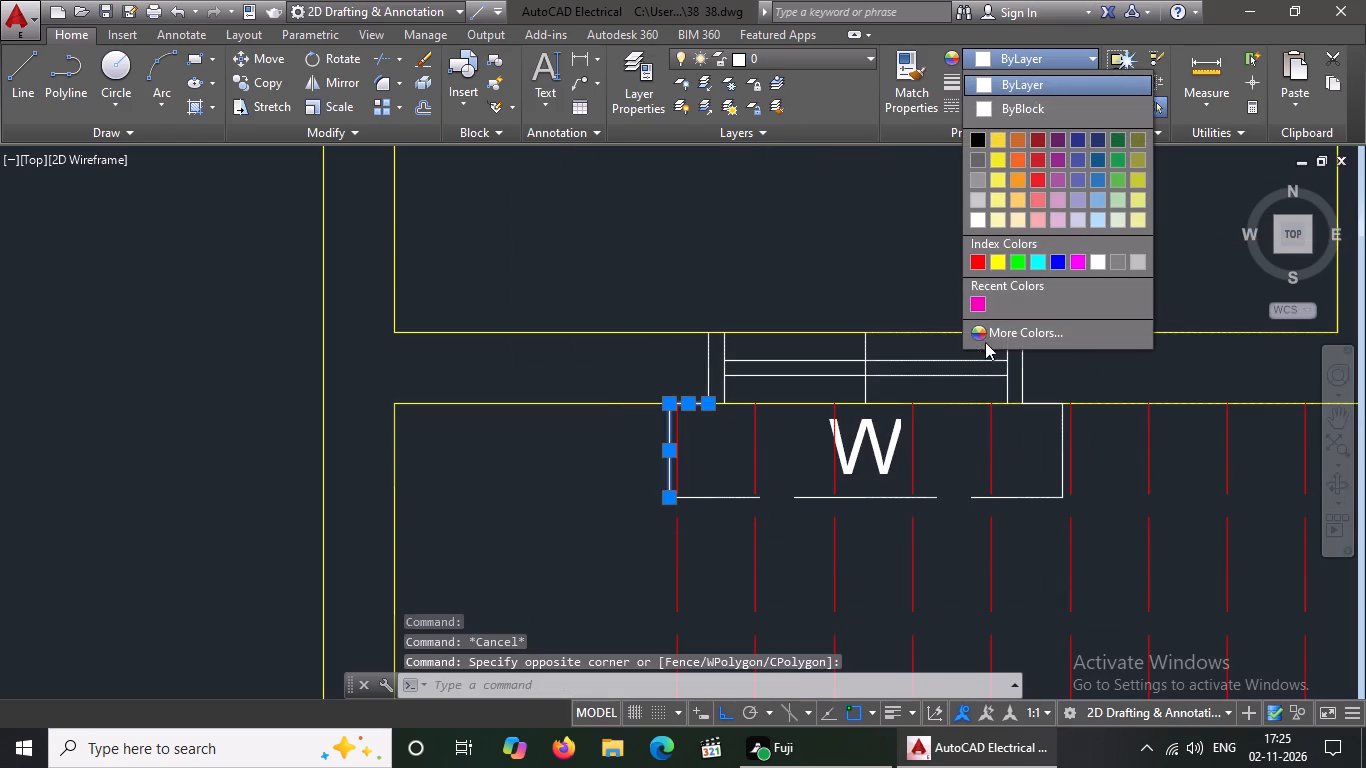
click(975, 261)
key(Escape)
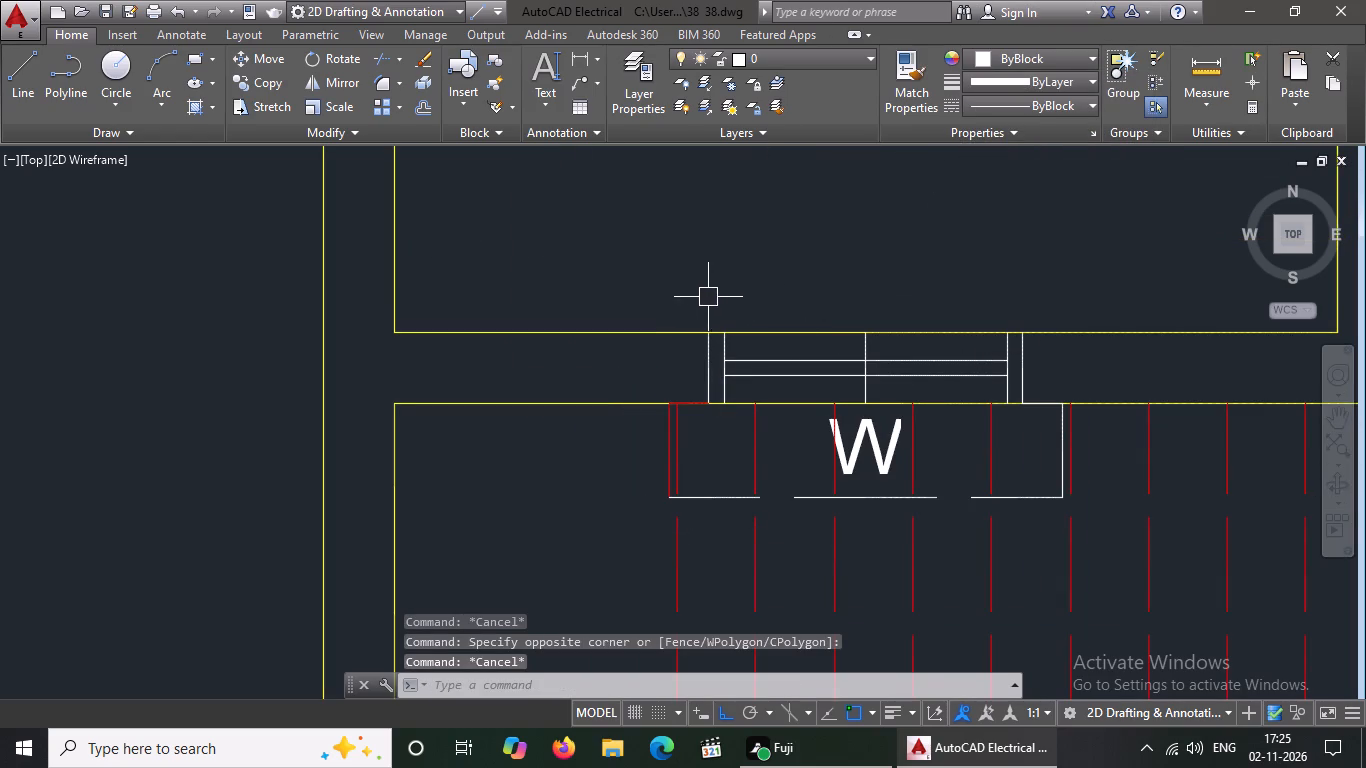
click(724, 503)
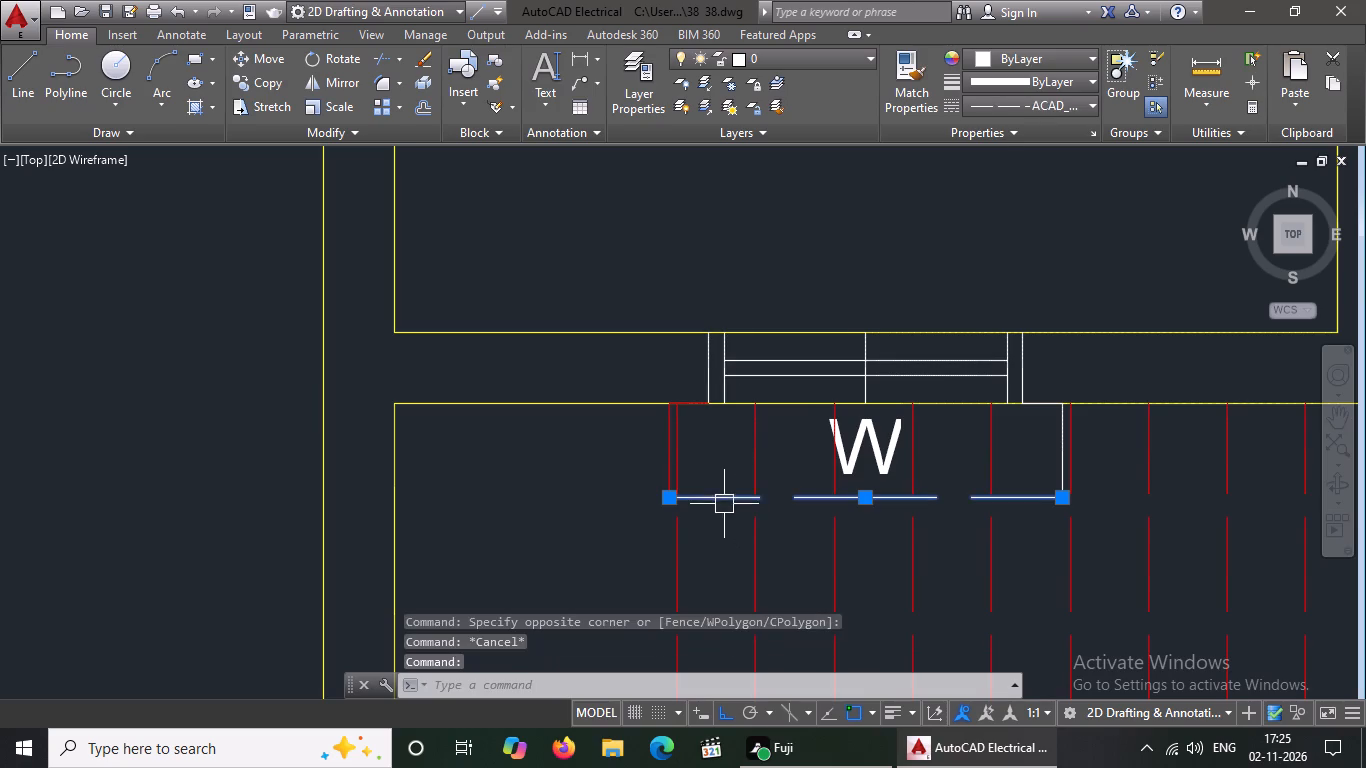
click(1025, 57)
click(979, 256)
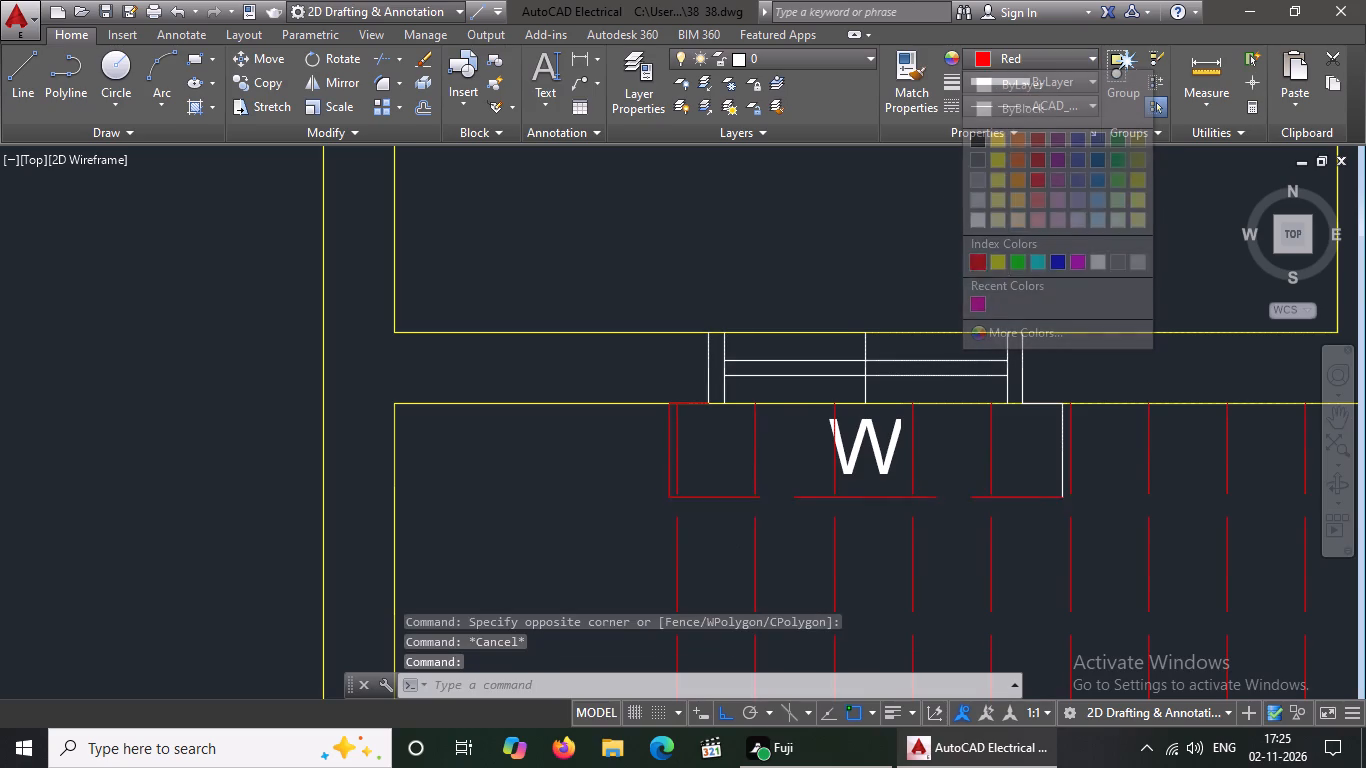
key(Escape)
Colour the parking-side end lines of the kitchen window projection over the staircase red.
scroll(1073, 369, down, 1)
scroll(1093, 413, up, 3)
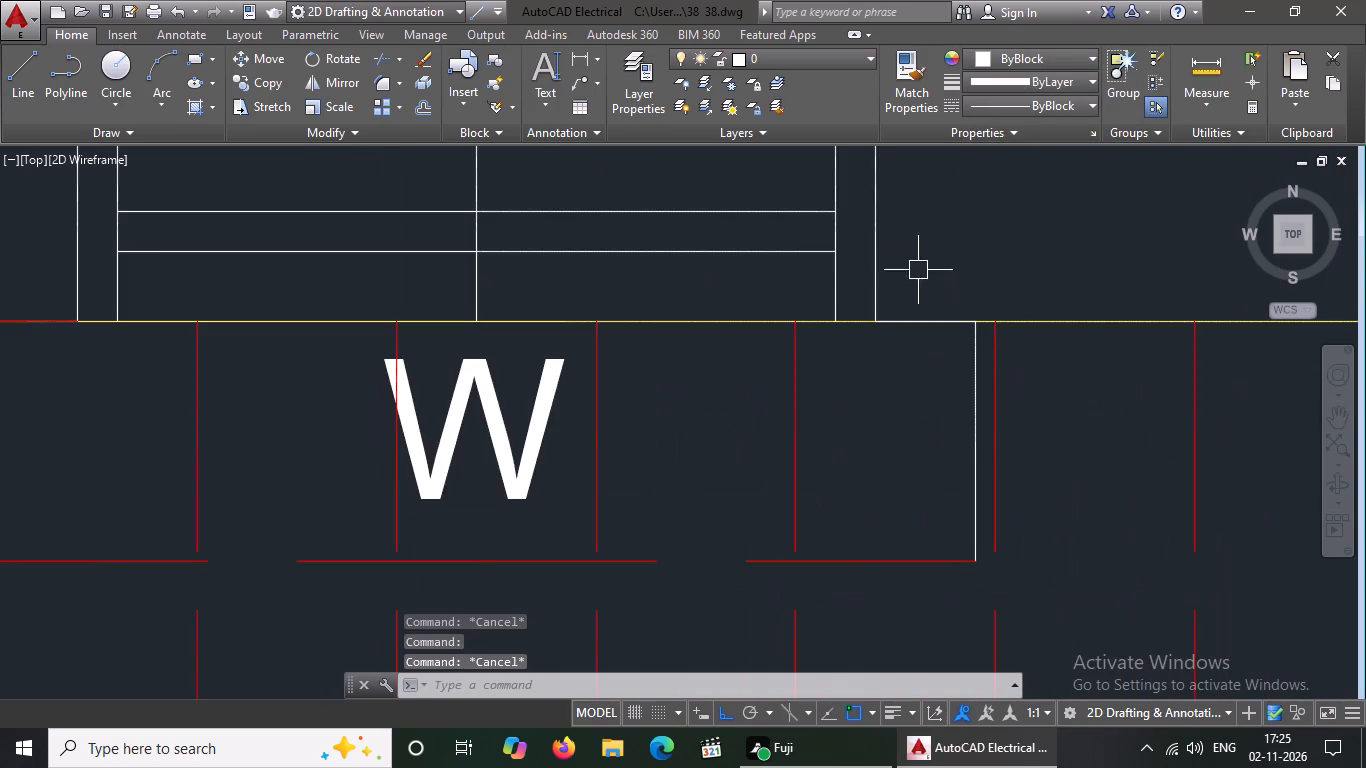
click(856, 268)
click(1051, 617)
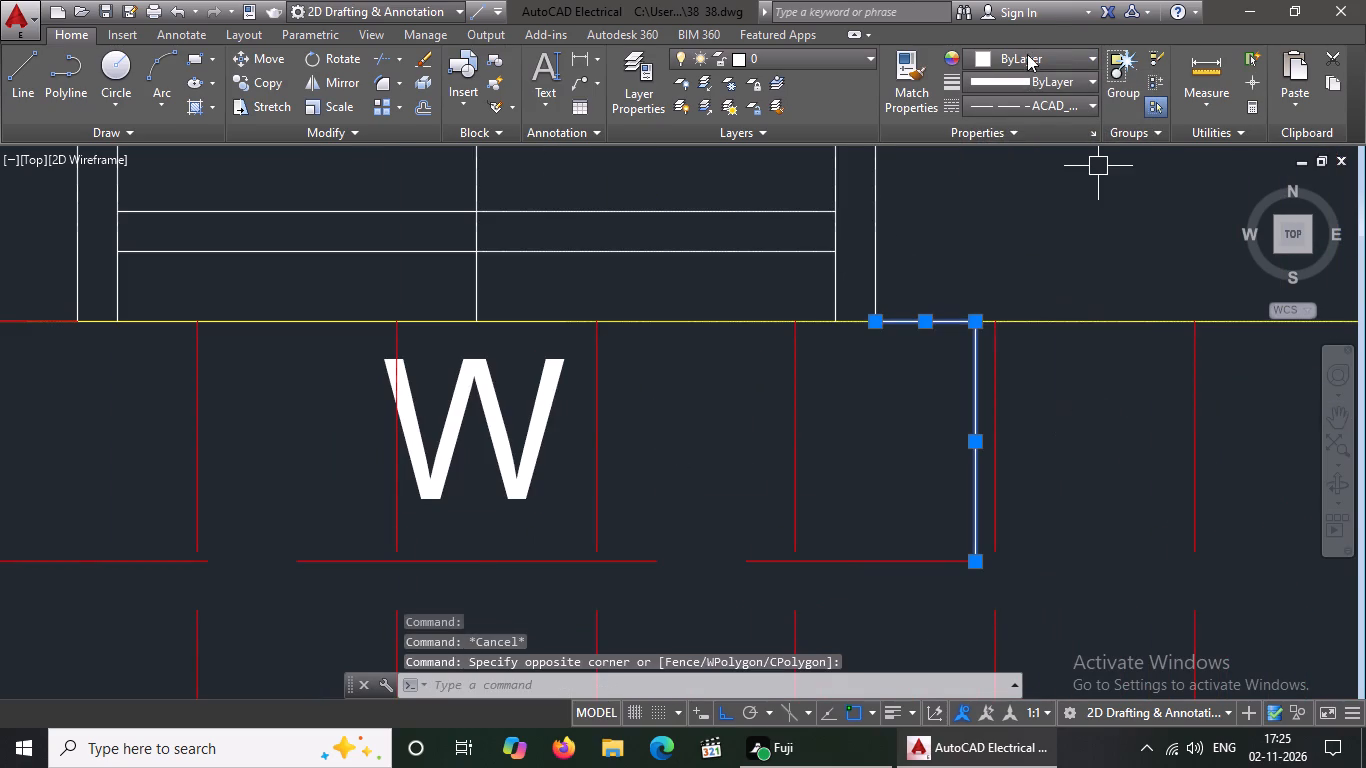
click(1027, 54)
click(977, 263)
key(Escape)
Colour the two jamb lines red at the end away from parking of the window between kitchen and staircase.
scroll(976, 262, down, 2)
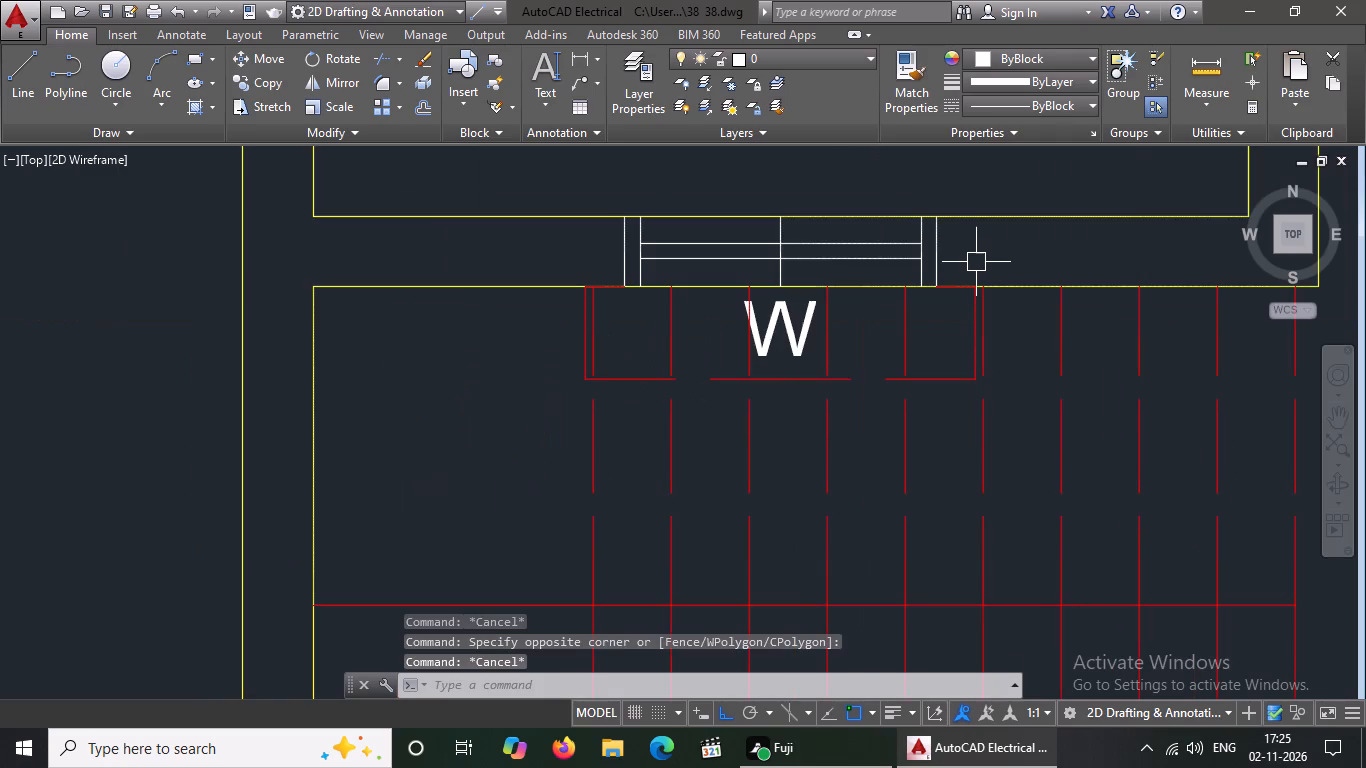
click(625, 231)
click(1054, 57)
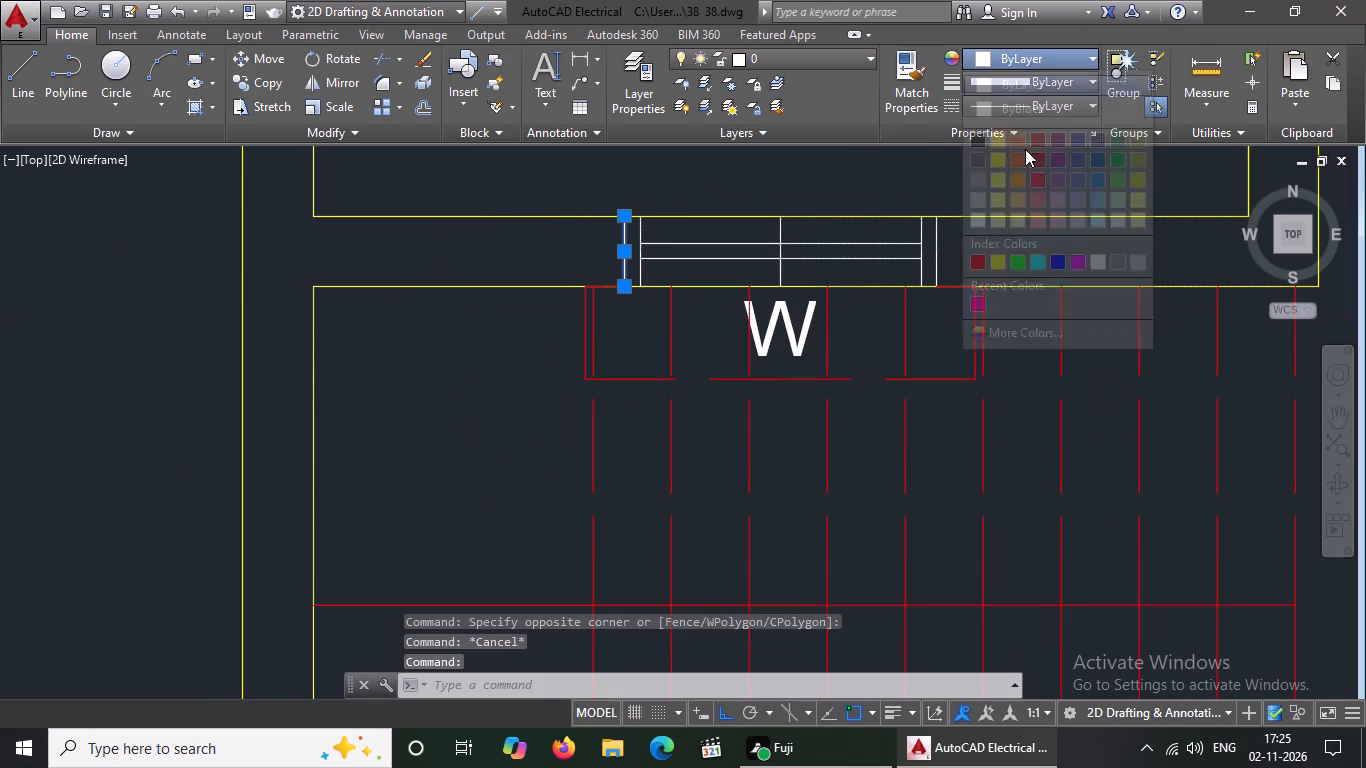
click(974, 261)
key(Escape)
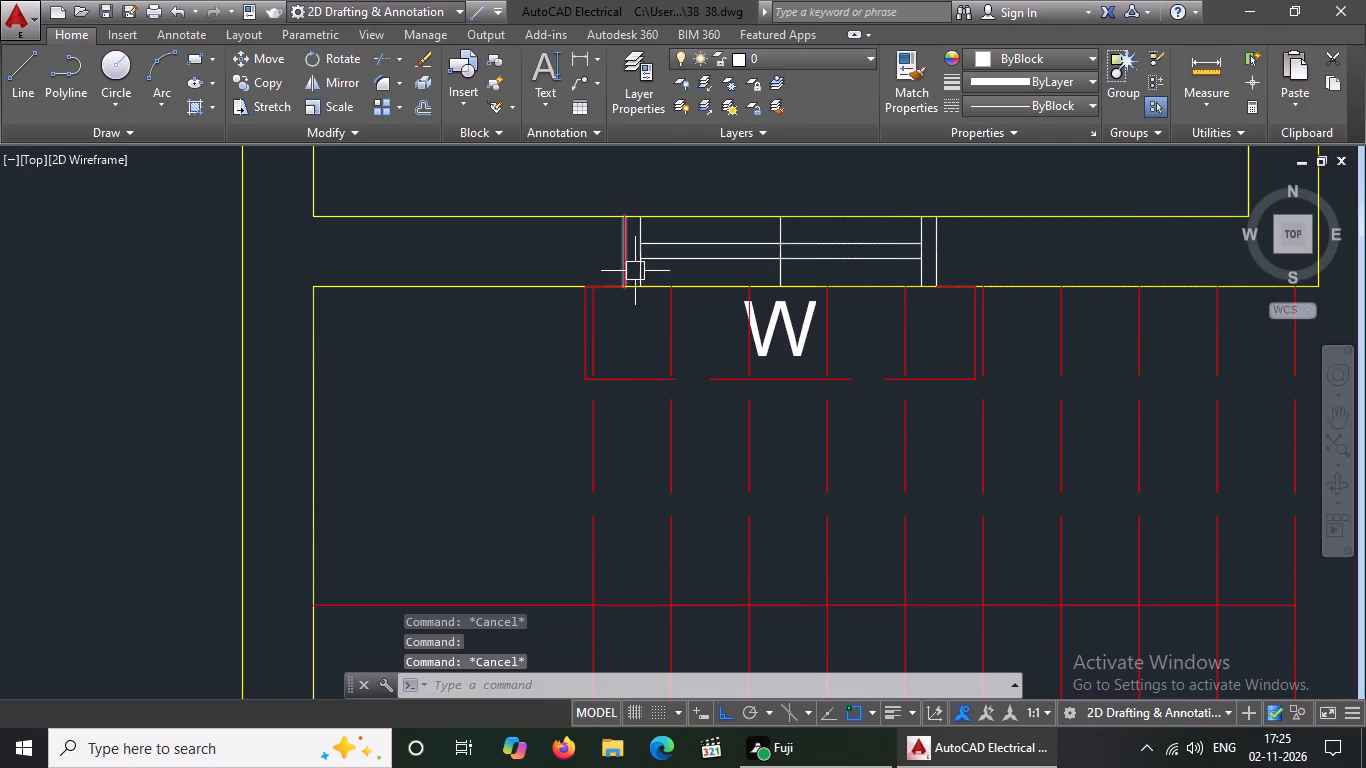
scroll(636, 269, up, 2)
click(636, 269)
click(1061, 53)
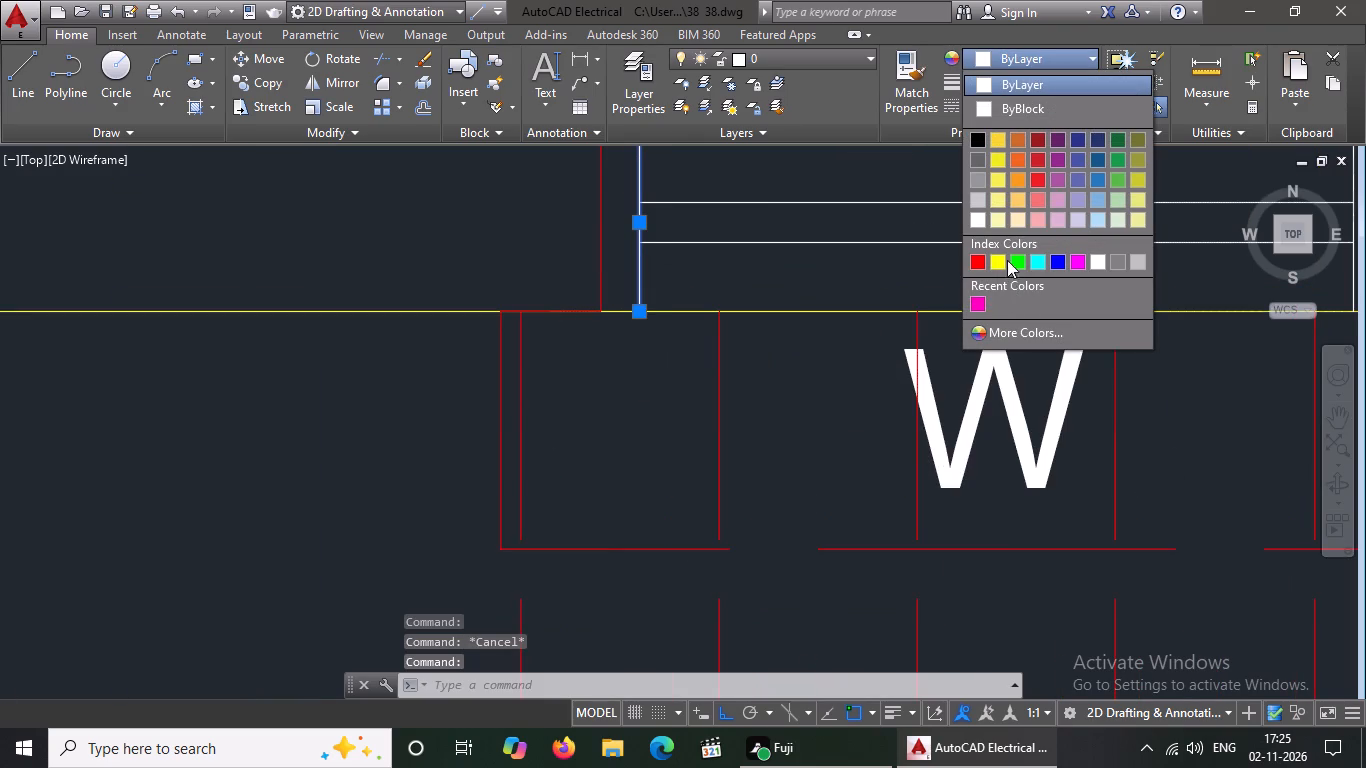
click(977, 265)
key(Escape)
Colour the two long glazing lines of the window between kitchen and staircase green.
click(858, 244)
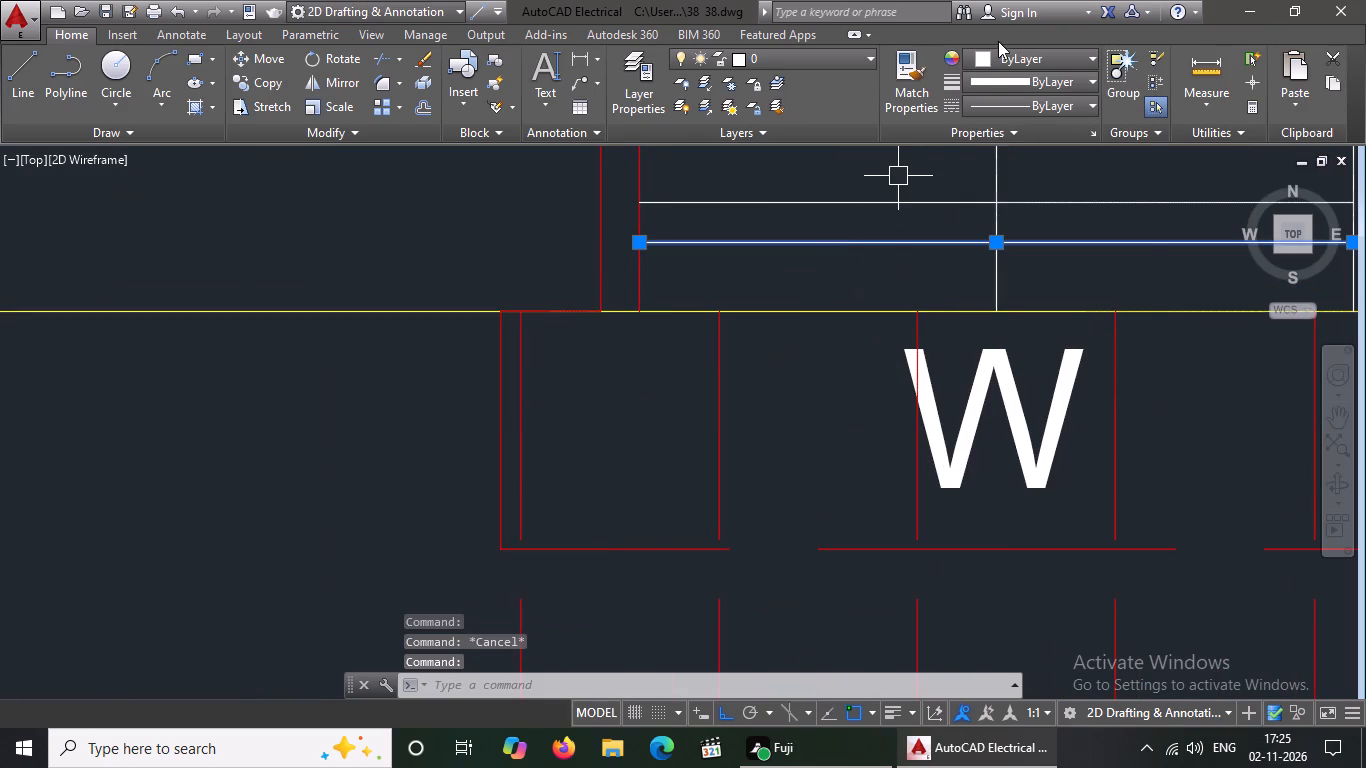
click(999, 54)
click(1021, 258)
key(Escape)
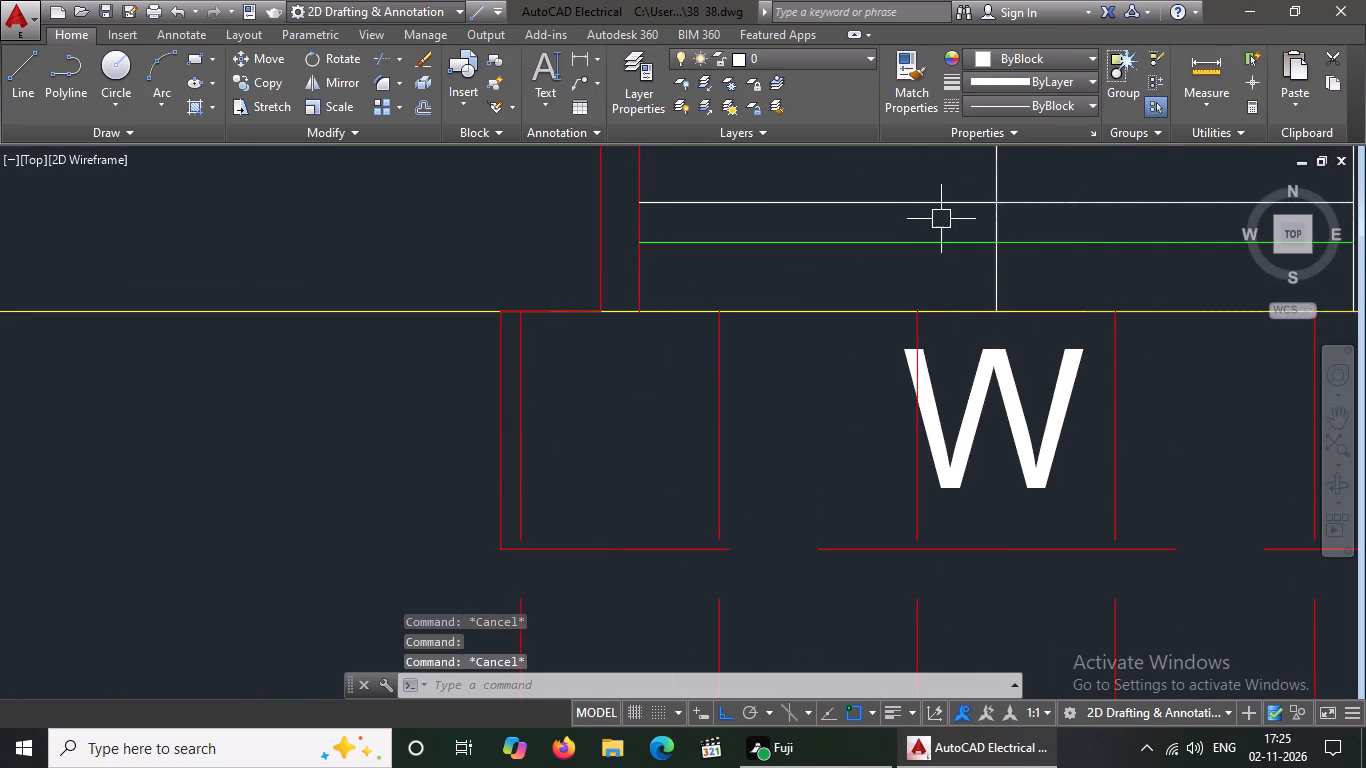
click(939, 204)
click(1004, 41)
click(1003, 53)
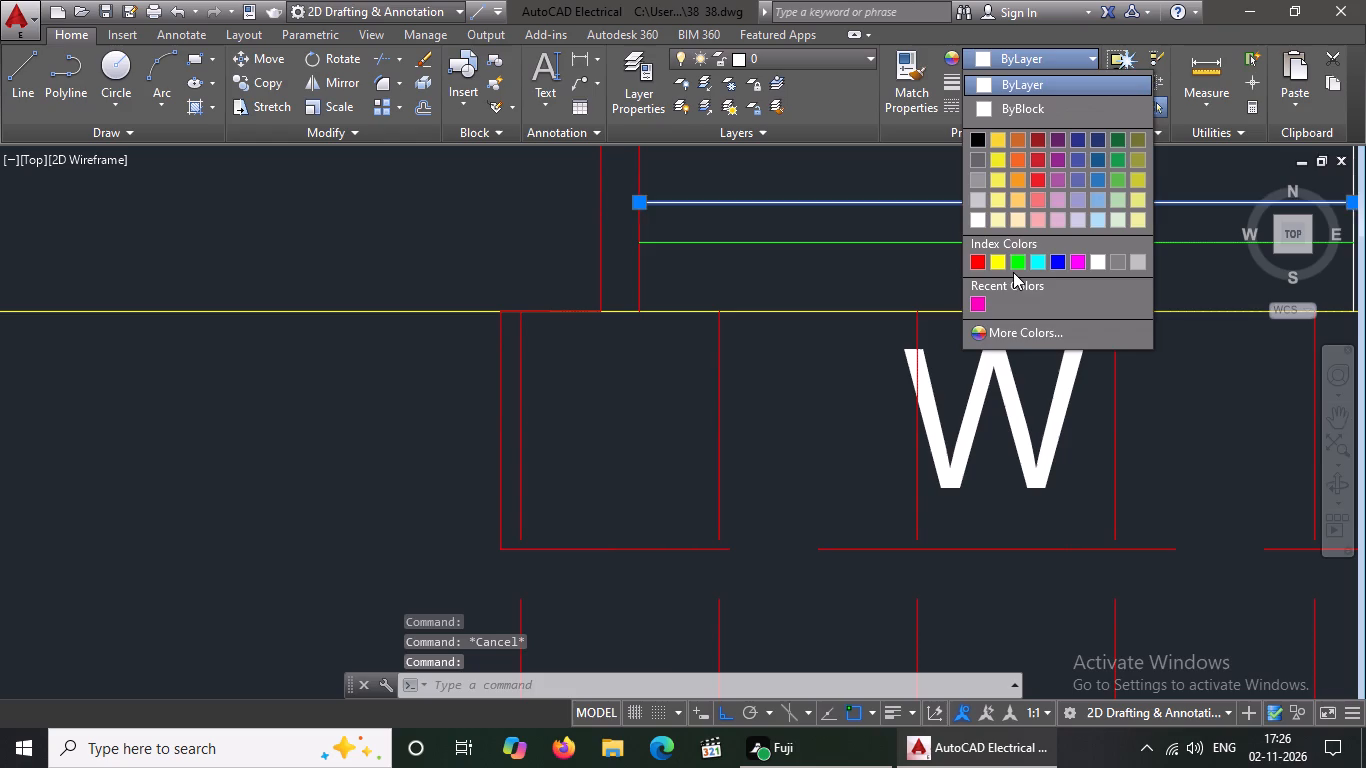
click(1018, 261)
key(Escape)
Colour the centre division line of the window between kitchen and staircase red.
scroll(894, 269, down, 5)
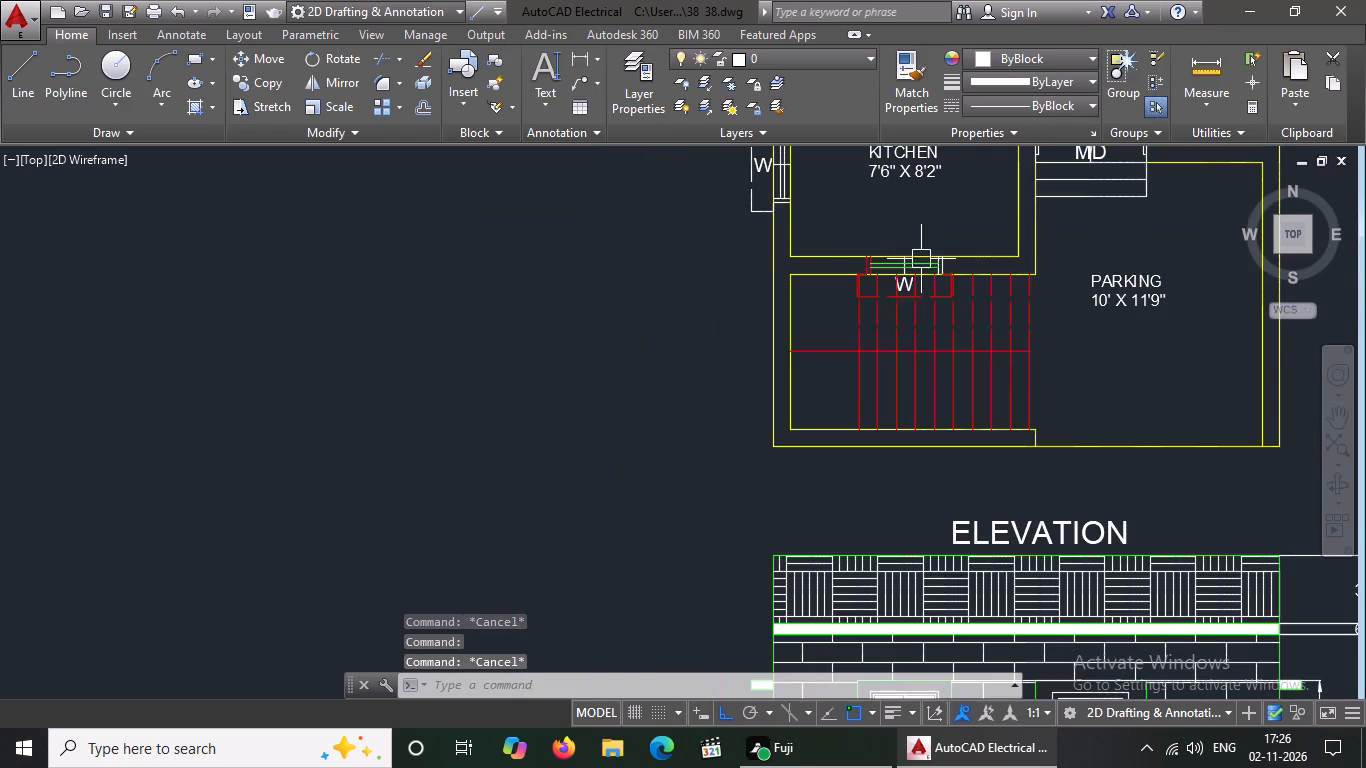
scroll(941, 250, up, 2)
scroll(852, 289, up, 2)
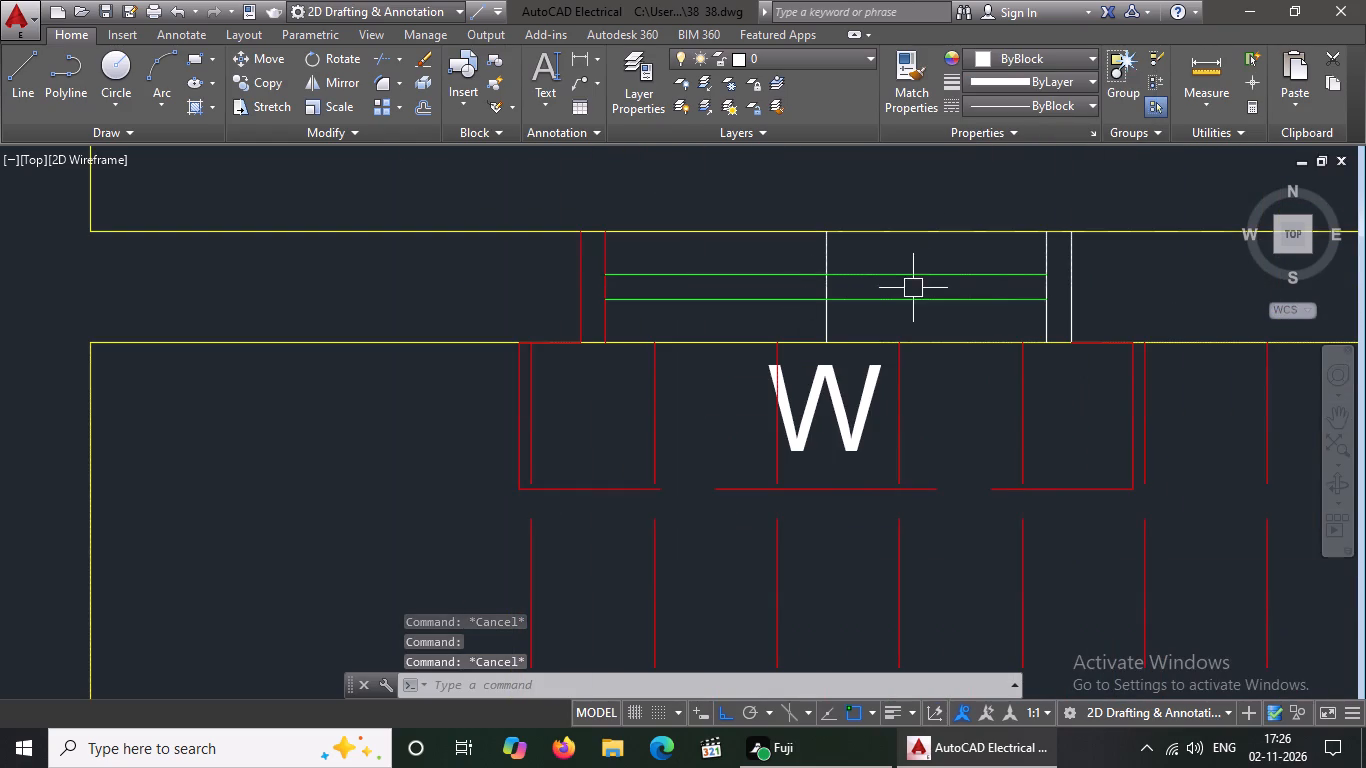
click(830, 246)
click(1053, 60)
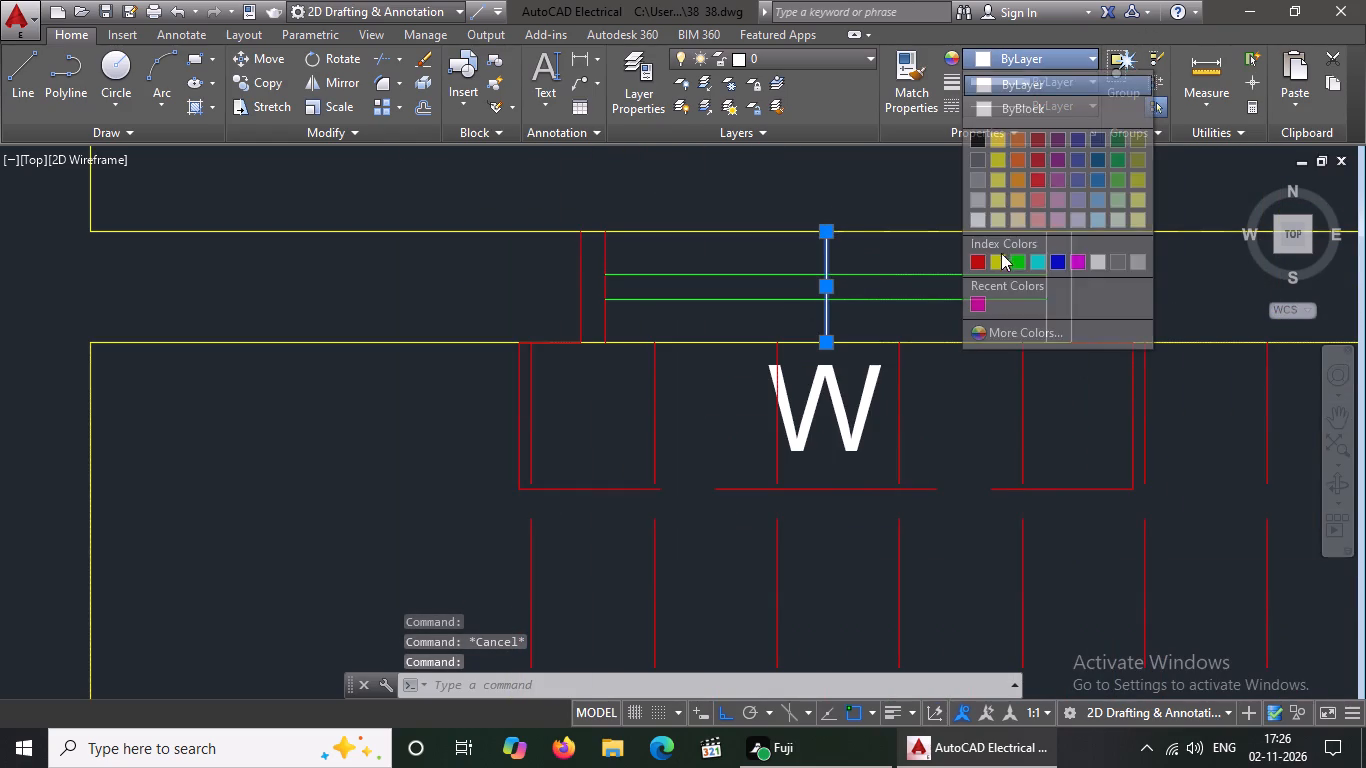
click(977, 255)
key(Escape)
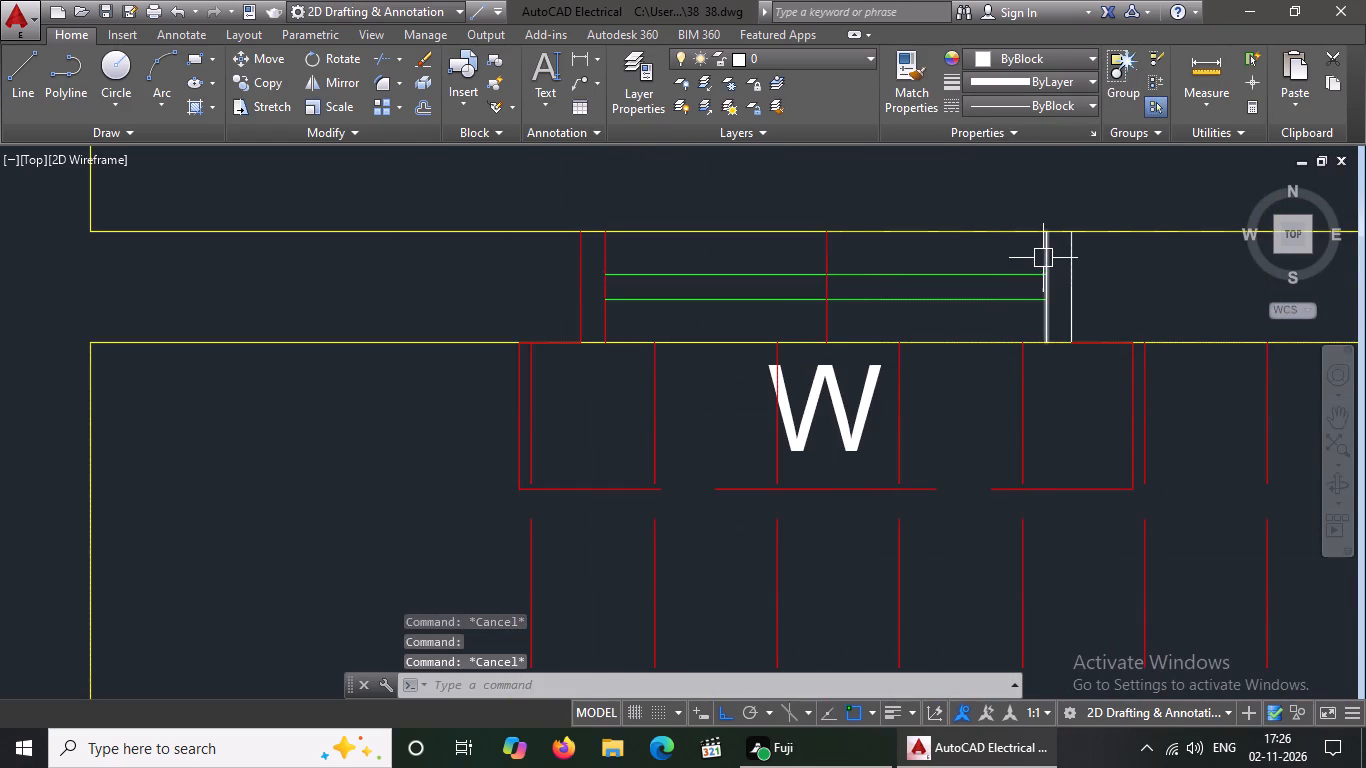
Colour the two parking-side jamb lines of the window between kitchen and staircase red.
click(1043, 258)
click(1036, 55)
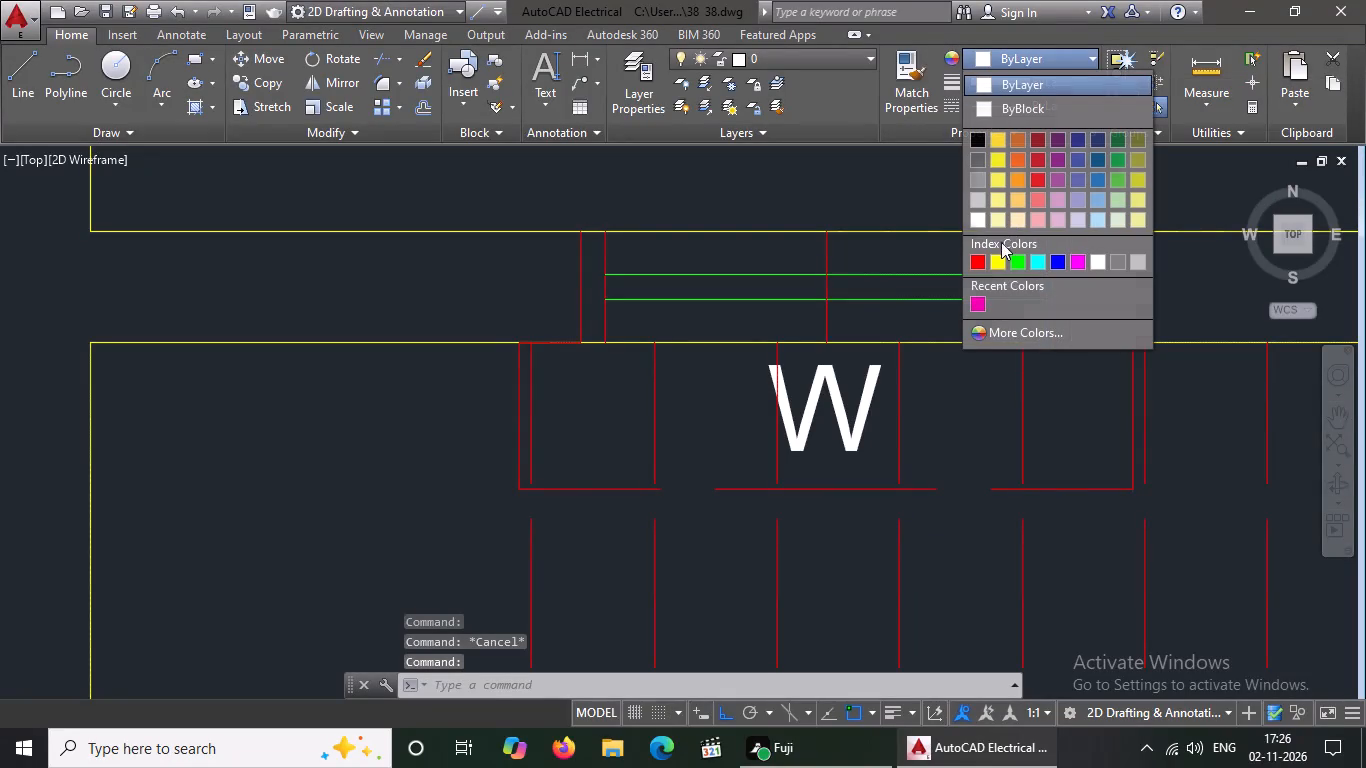
click(972, 260)
key(Escape)
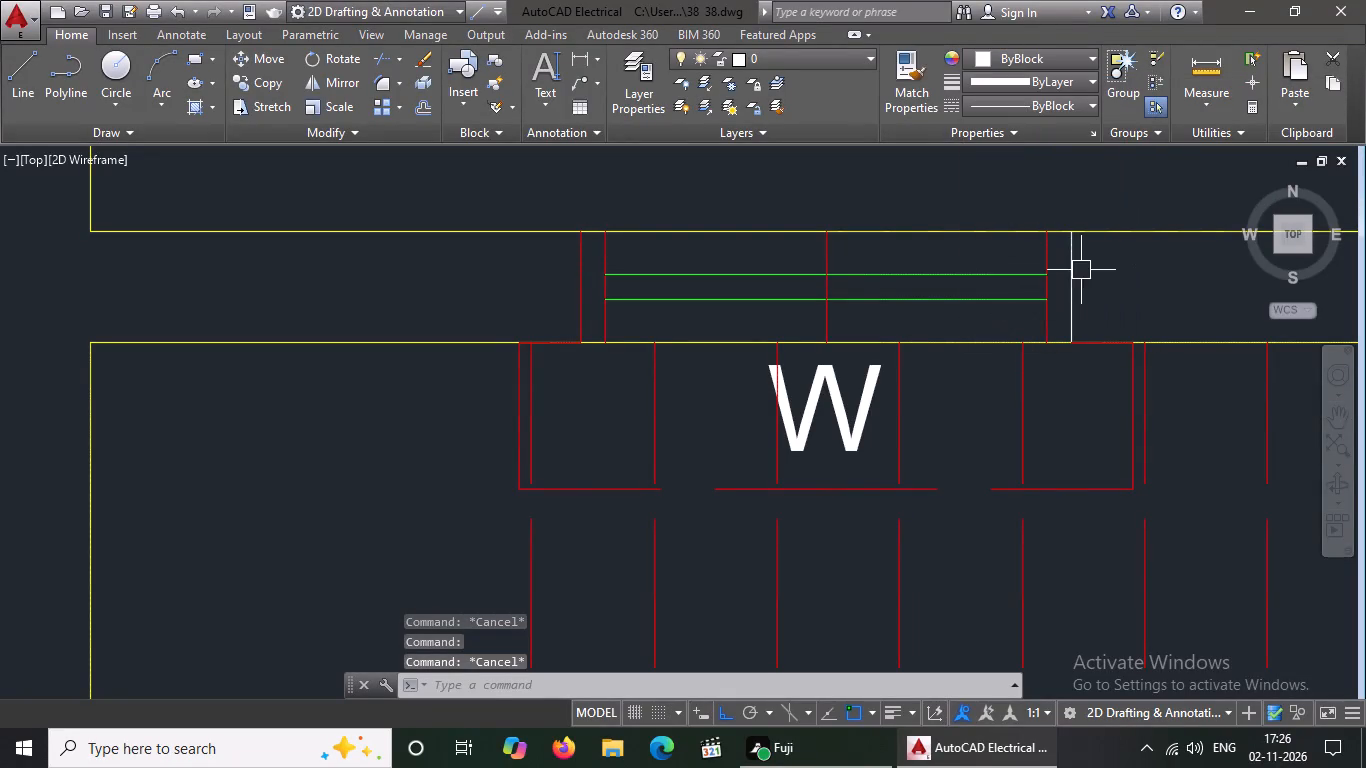
click(1068, 285)
click(1009, 58)
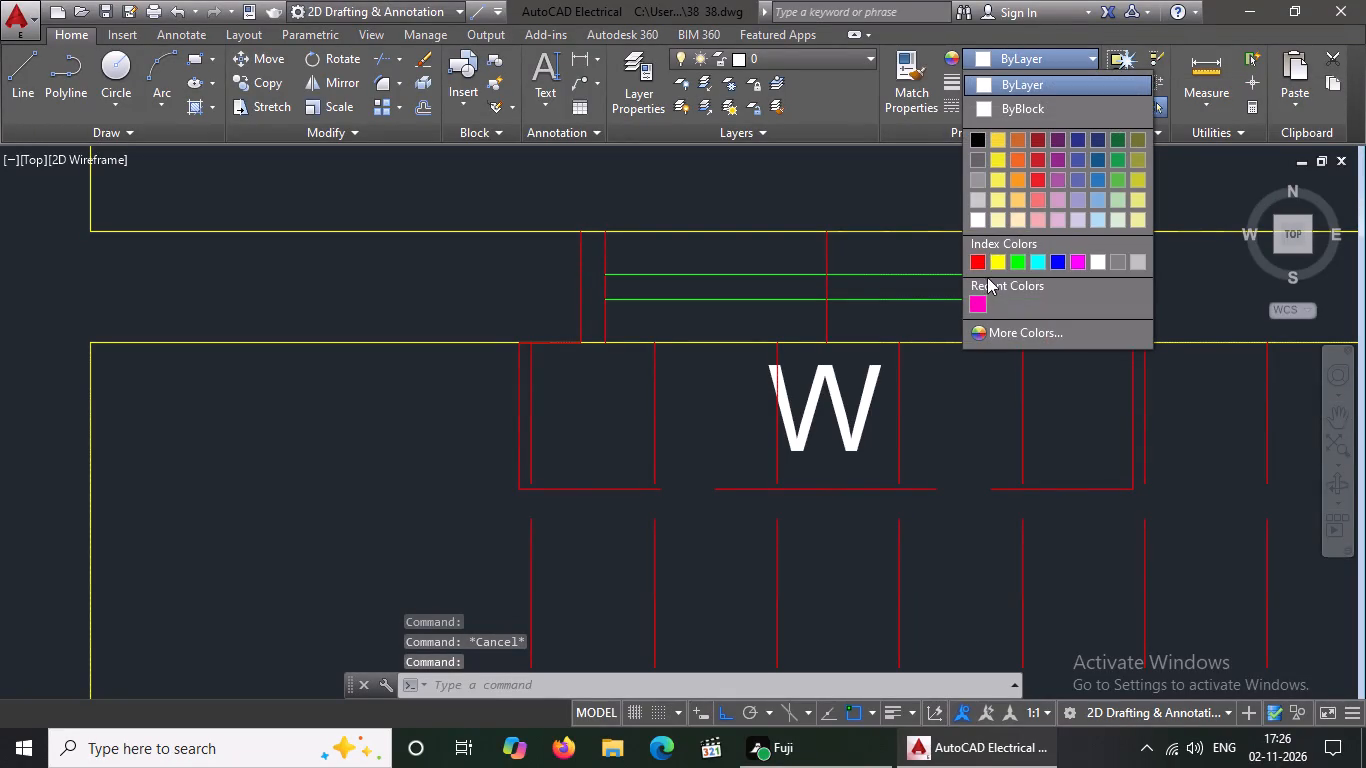
click(972, 262)
key(Escape)
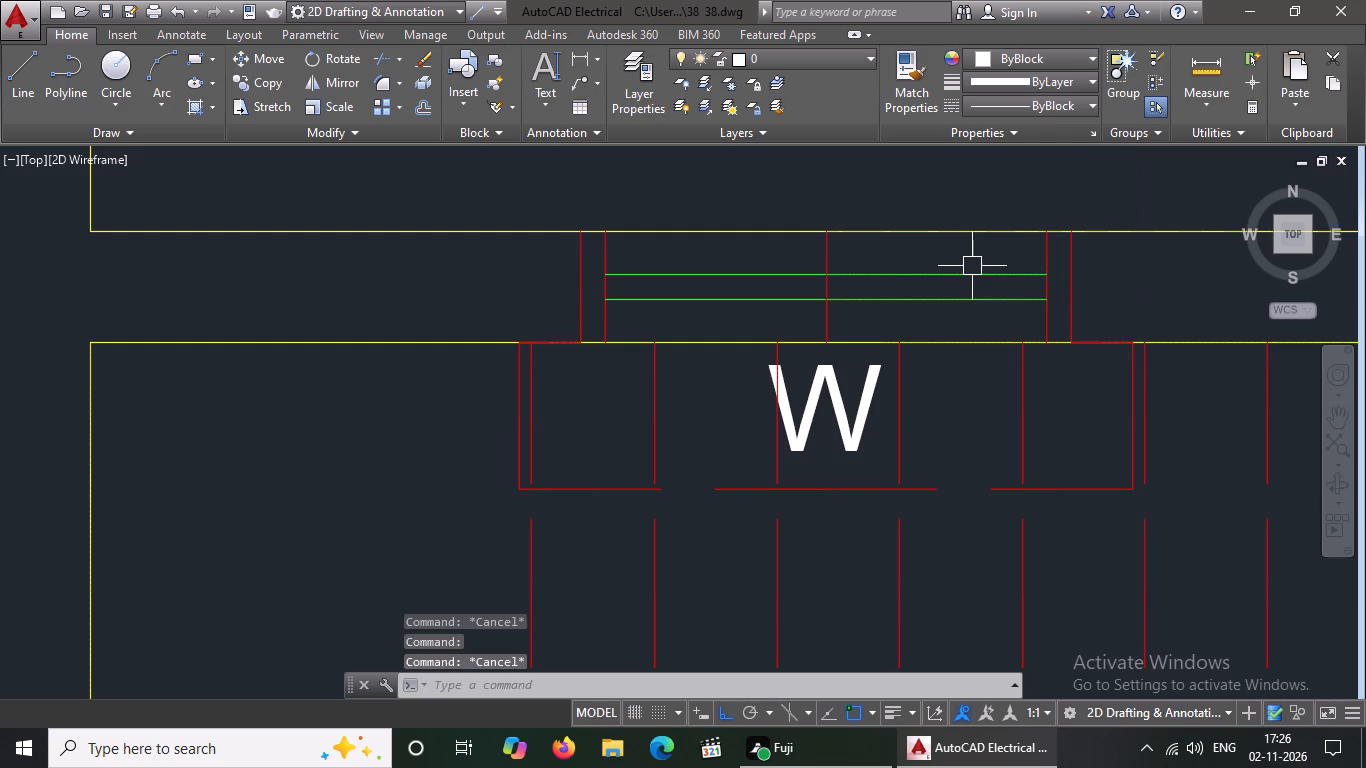
Colour the staircase-side end lines and the long dashed line of the projection on the kitchen's outer side-wall window red.
scroll(963, 279, down, 4)
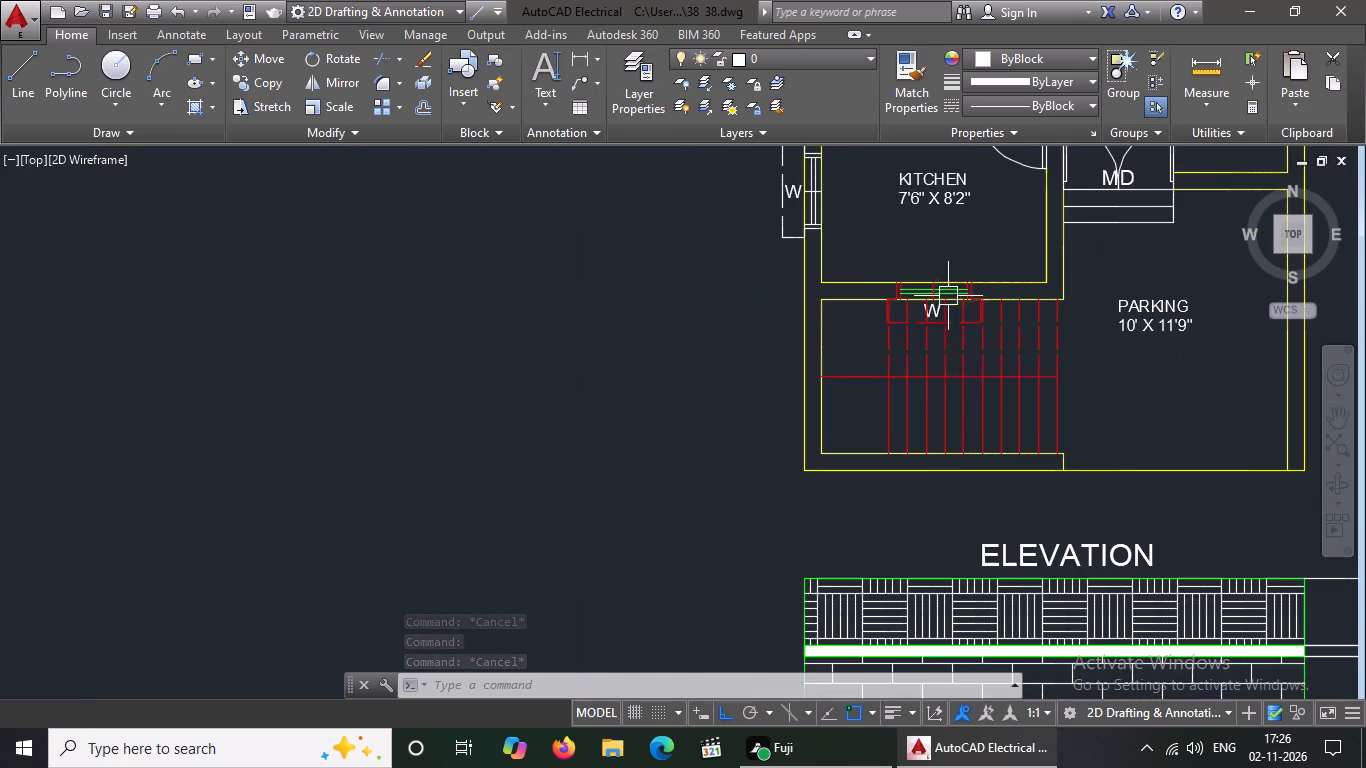
scroll(937, 307, down, 1)
scroll(877, 254, up, 2)
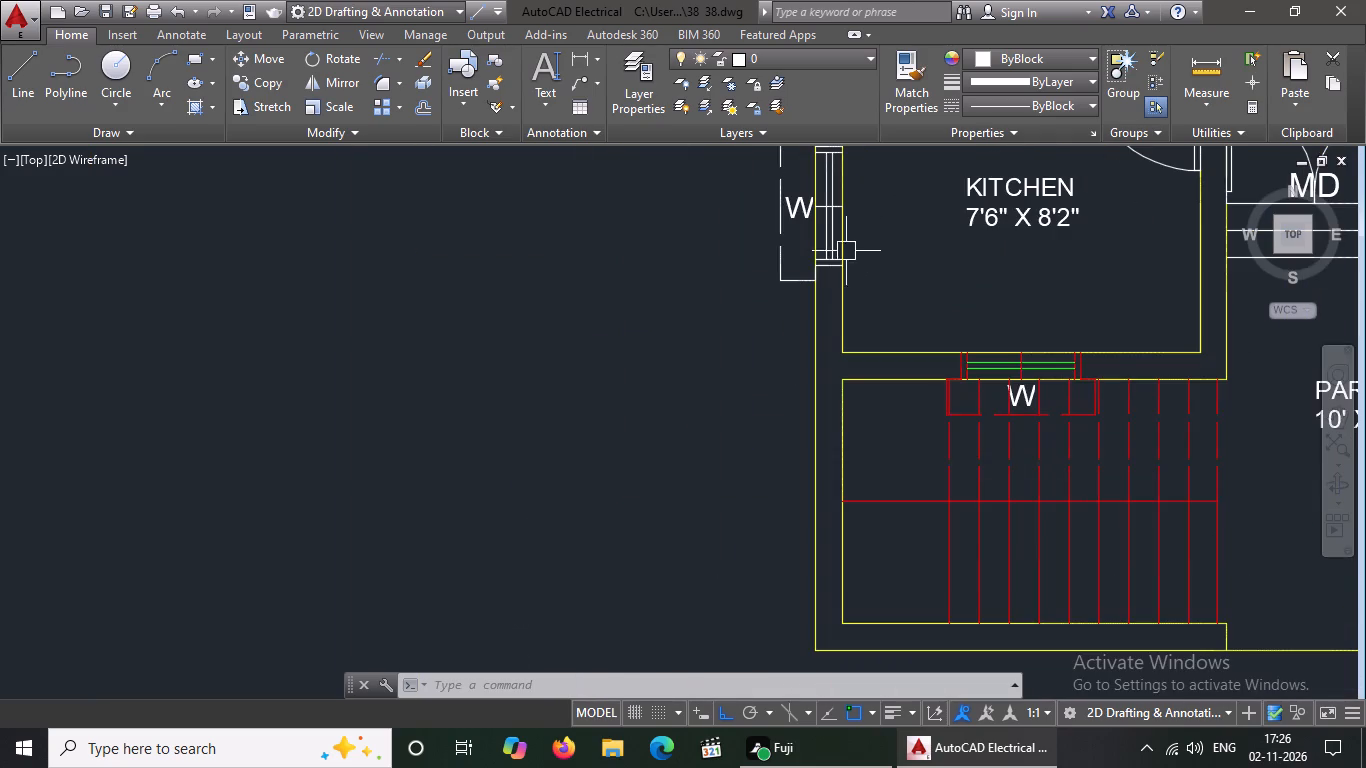
scroll(826, 251, up, 2)
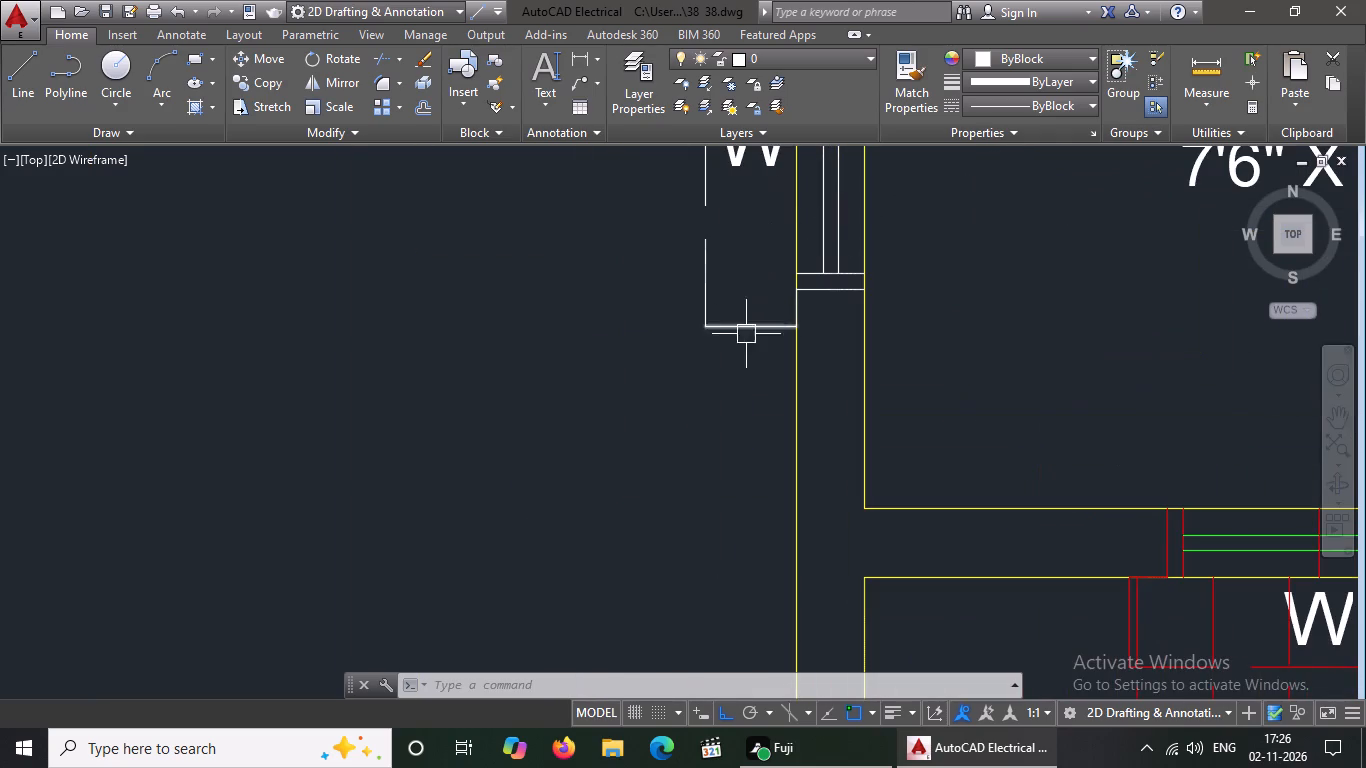
click(649, 275)
click(826, 351)
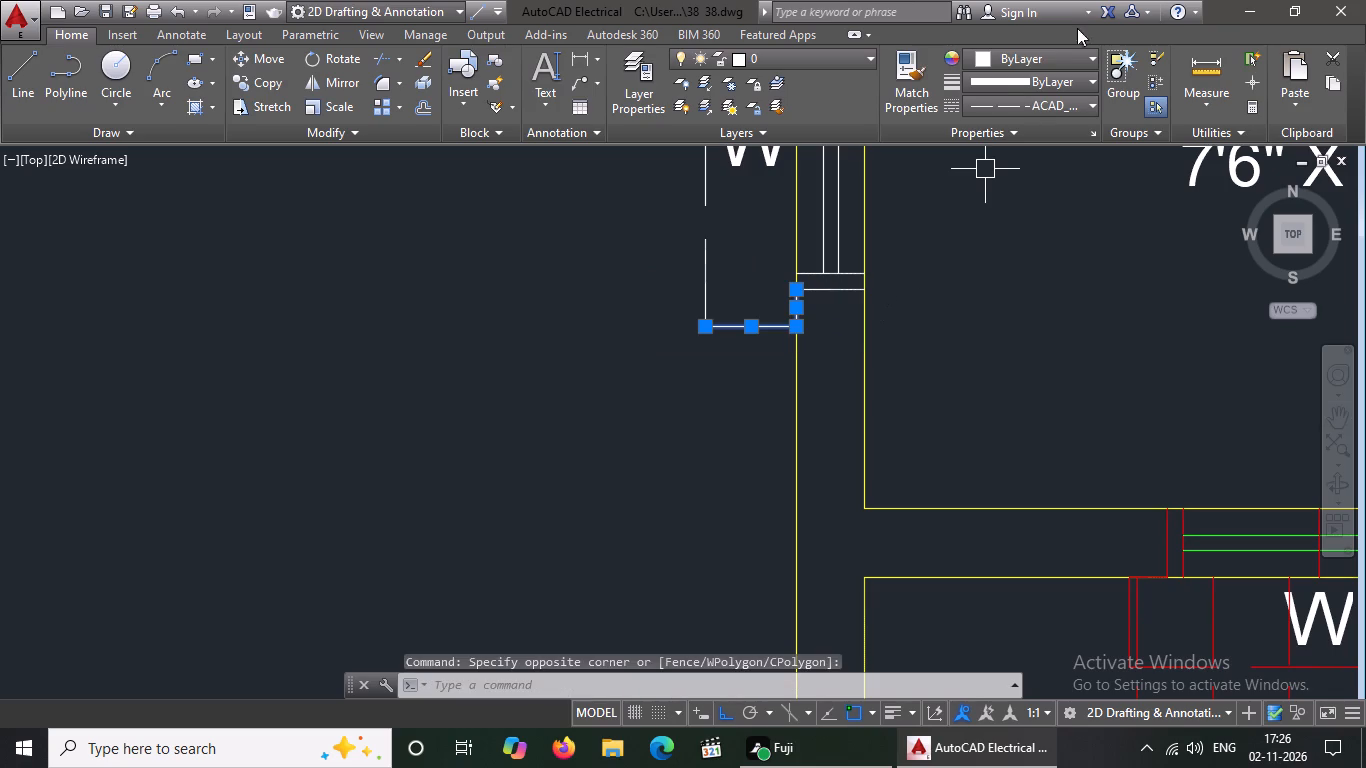
click(1011, 59)
click(976, 258)
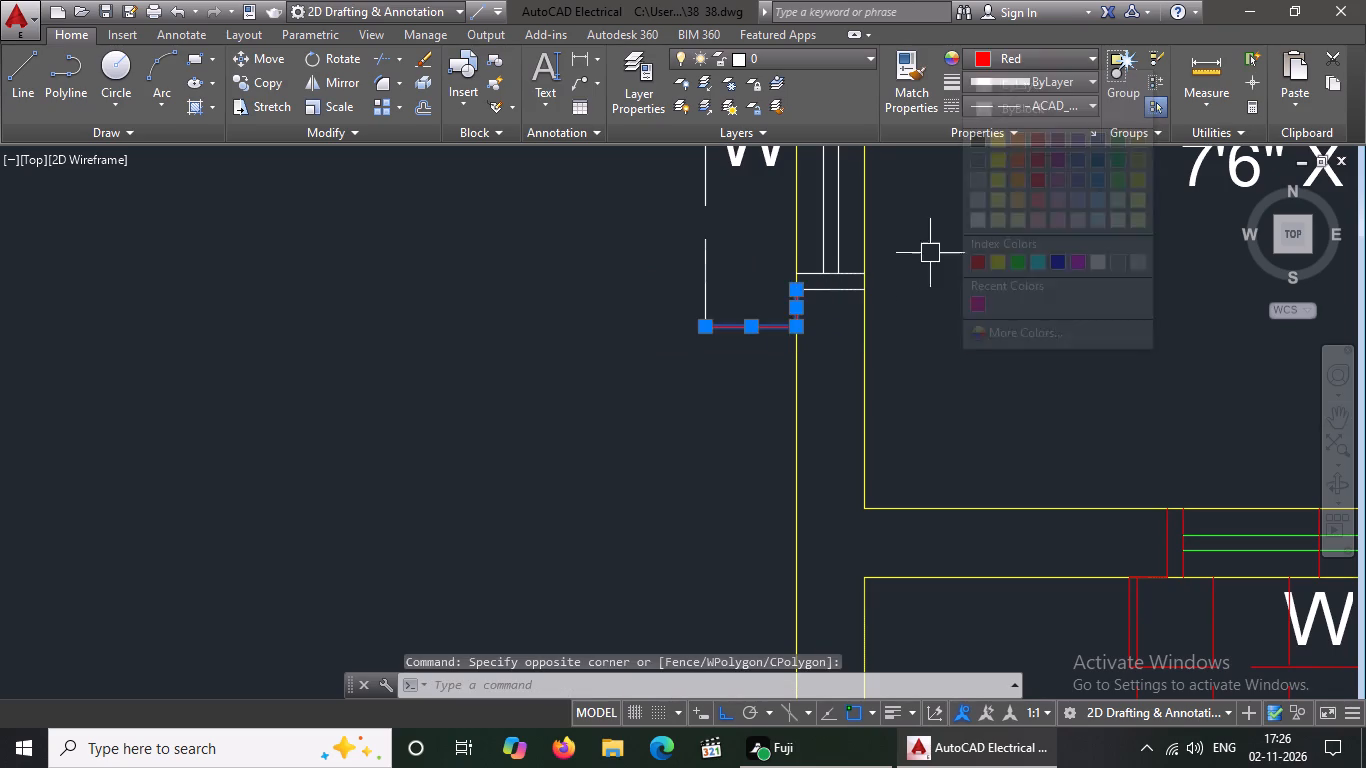
key(Escape)
click(706, 256)
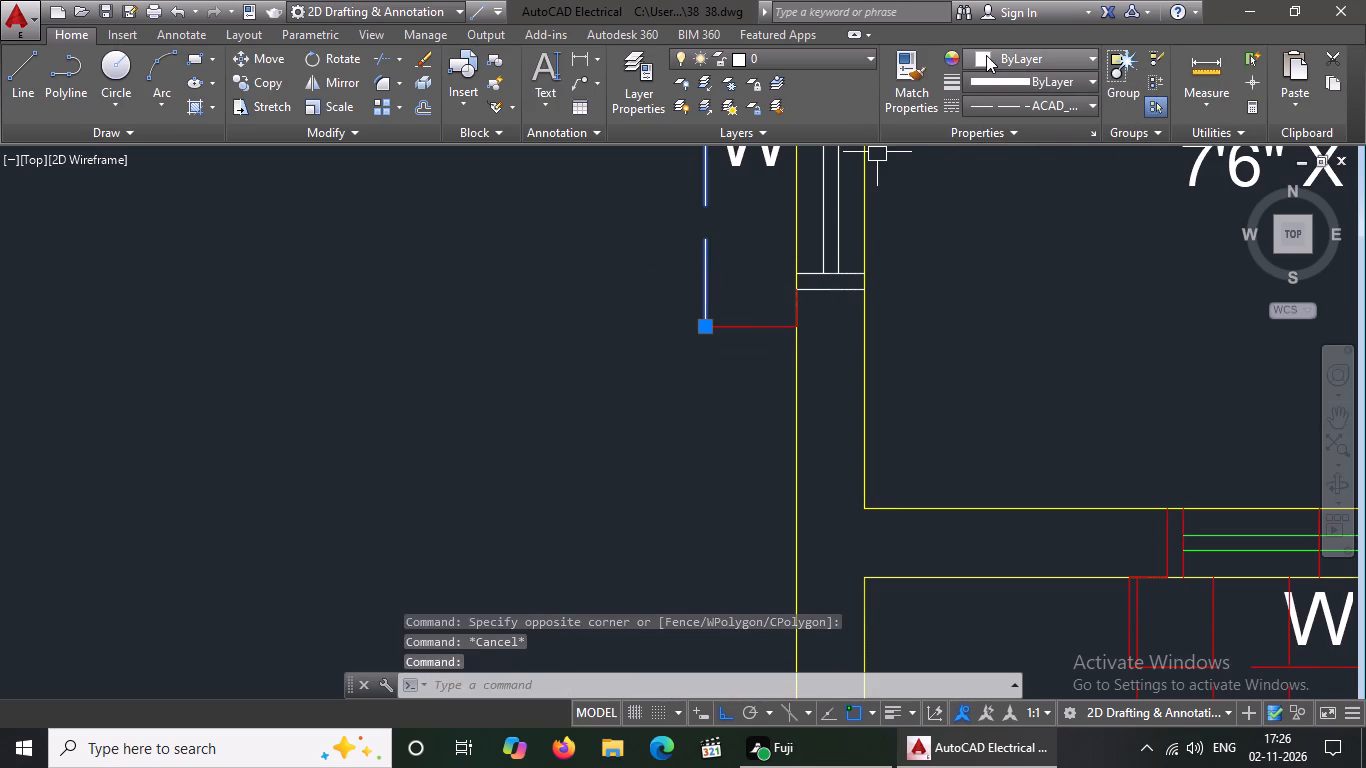
click(986, 55)
click(979, 255)
key(Escape)
Colour the dining-room-side end lines of the projection on the kitchen's outer side-wall window red.
scroll(861, 293, down, 5)
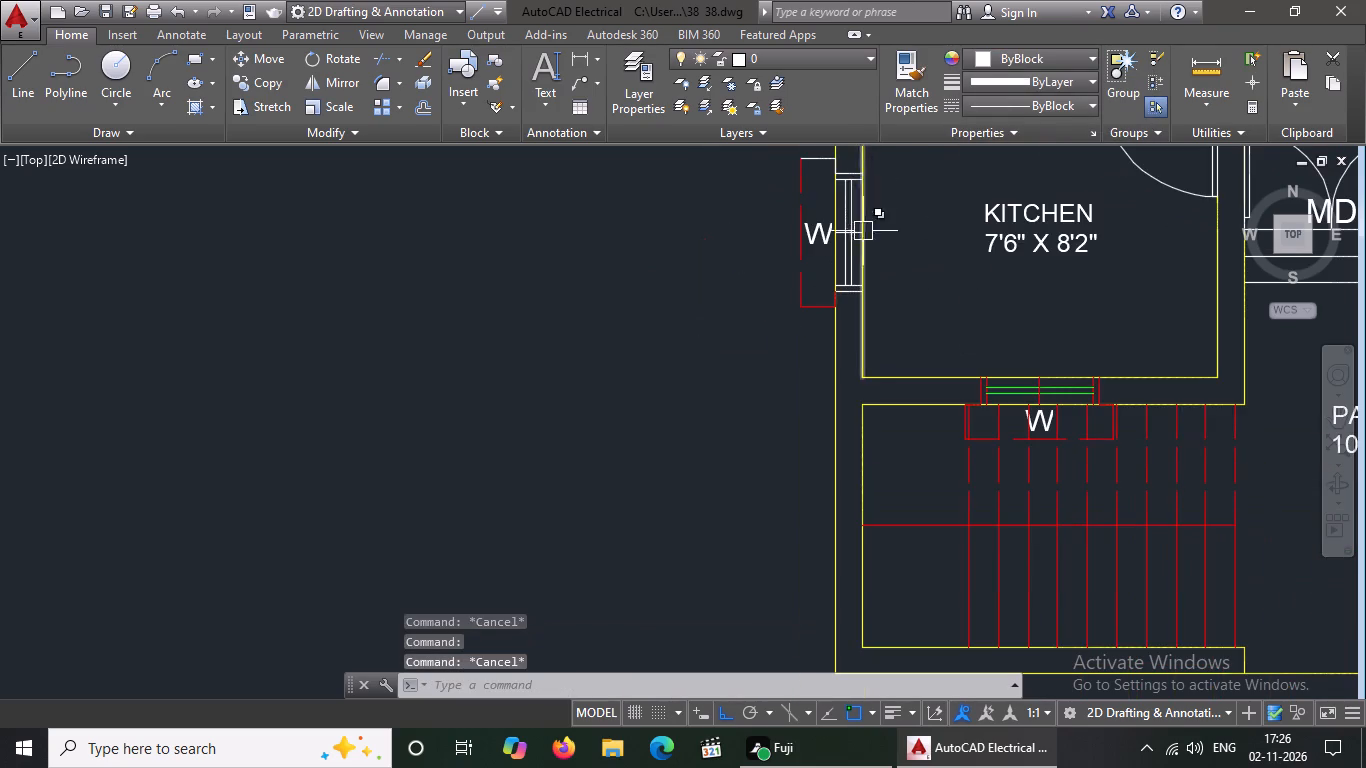
scroll(847, 134, up, 5)
scroll(830, 180, down, 4)
scroll(869, 133, up, 1)
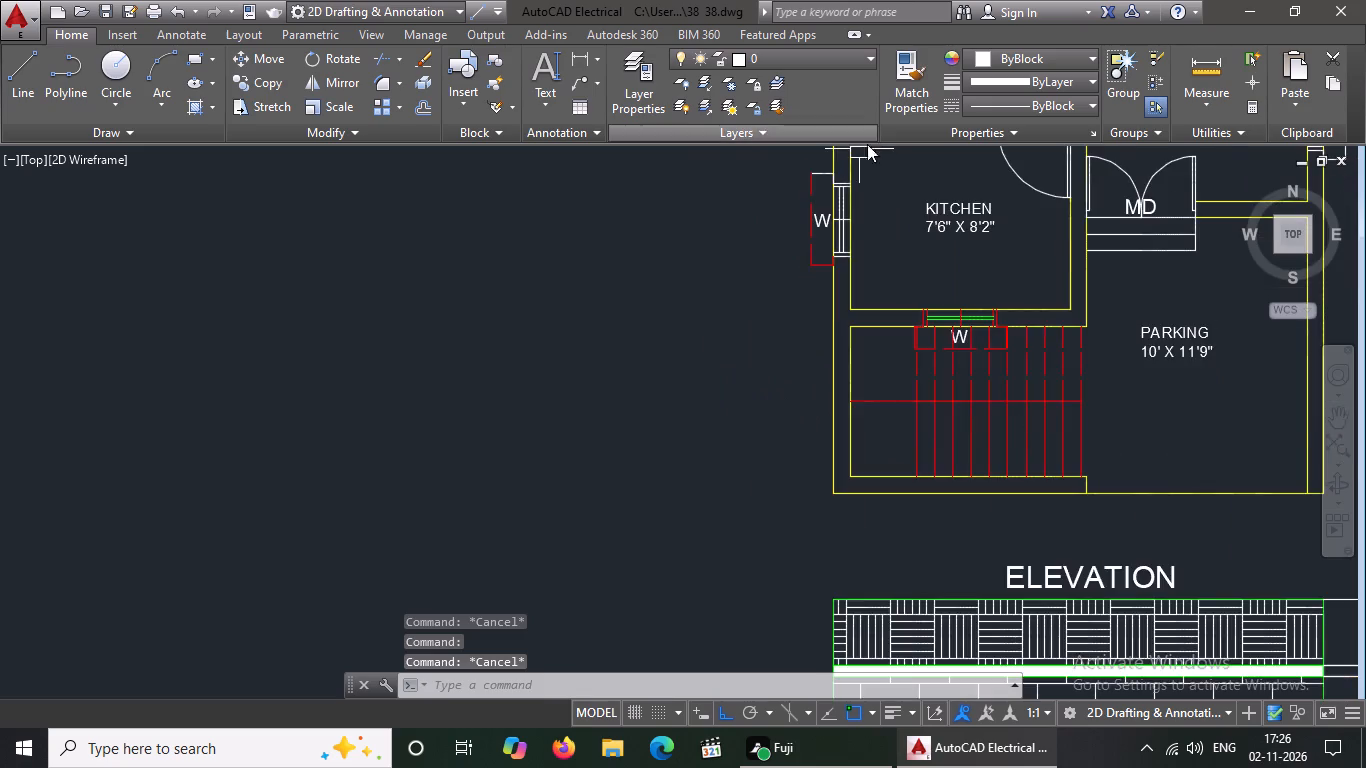
scroll(867, 144, up, 5)
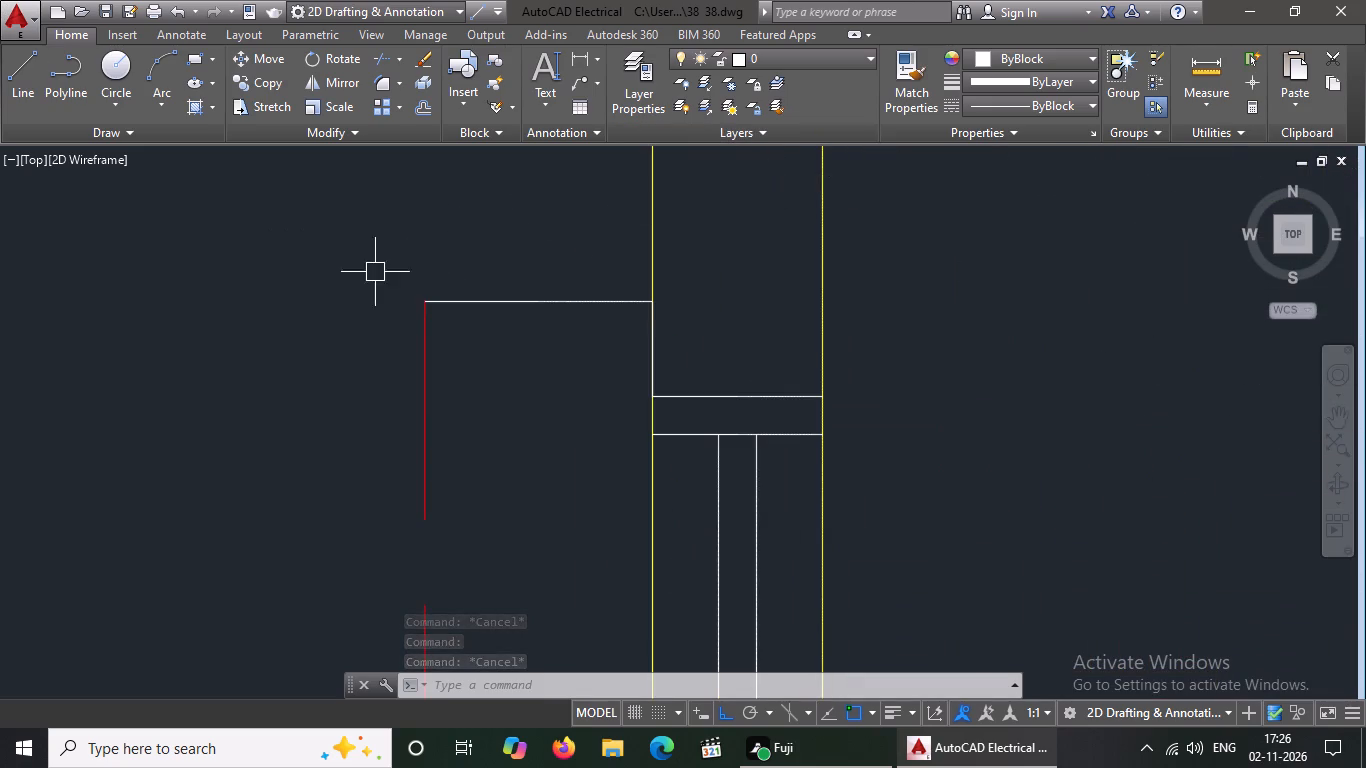
drag(312, 273, 321, 272)
click(679, 406)
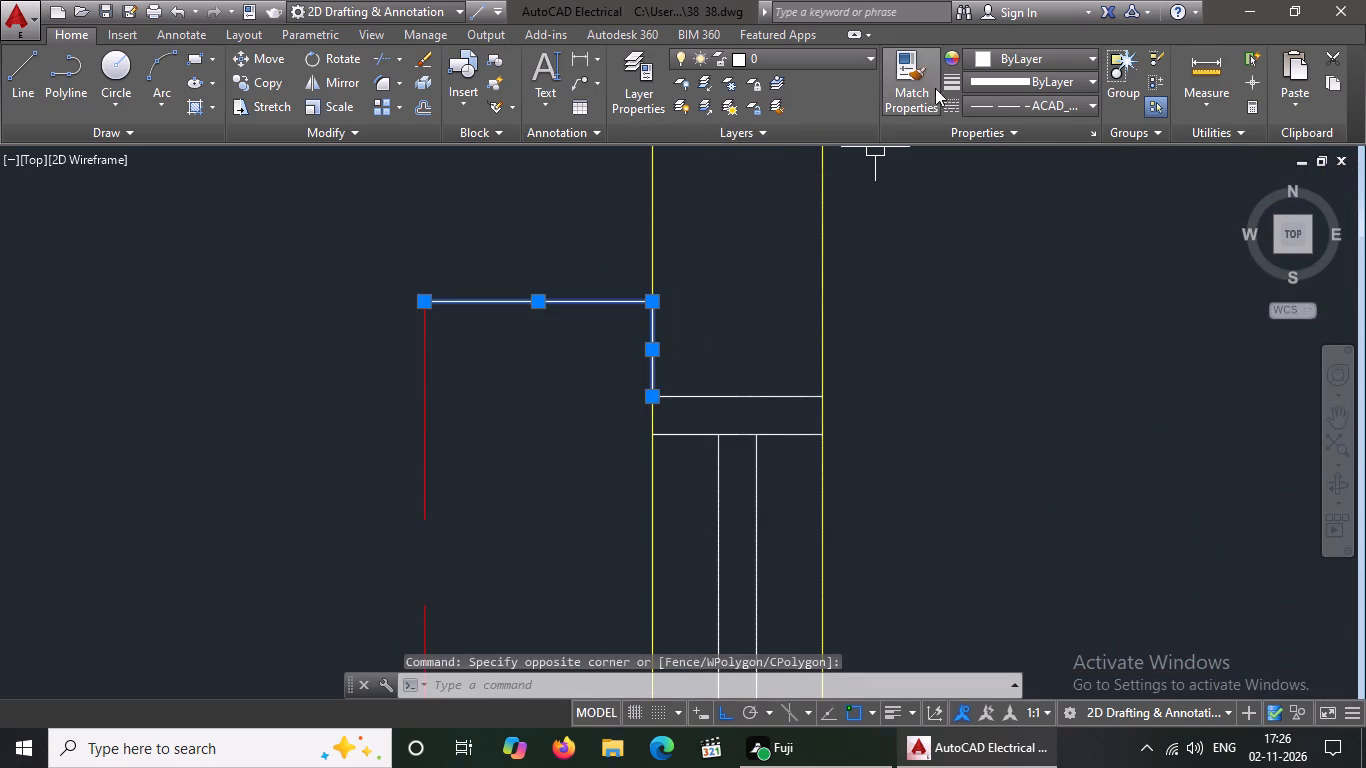
click(994, 59)
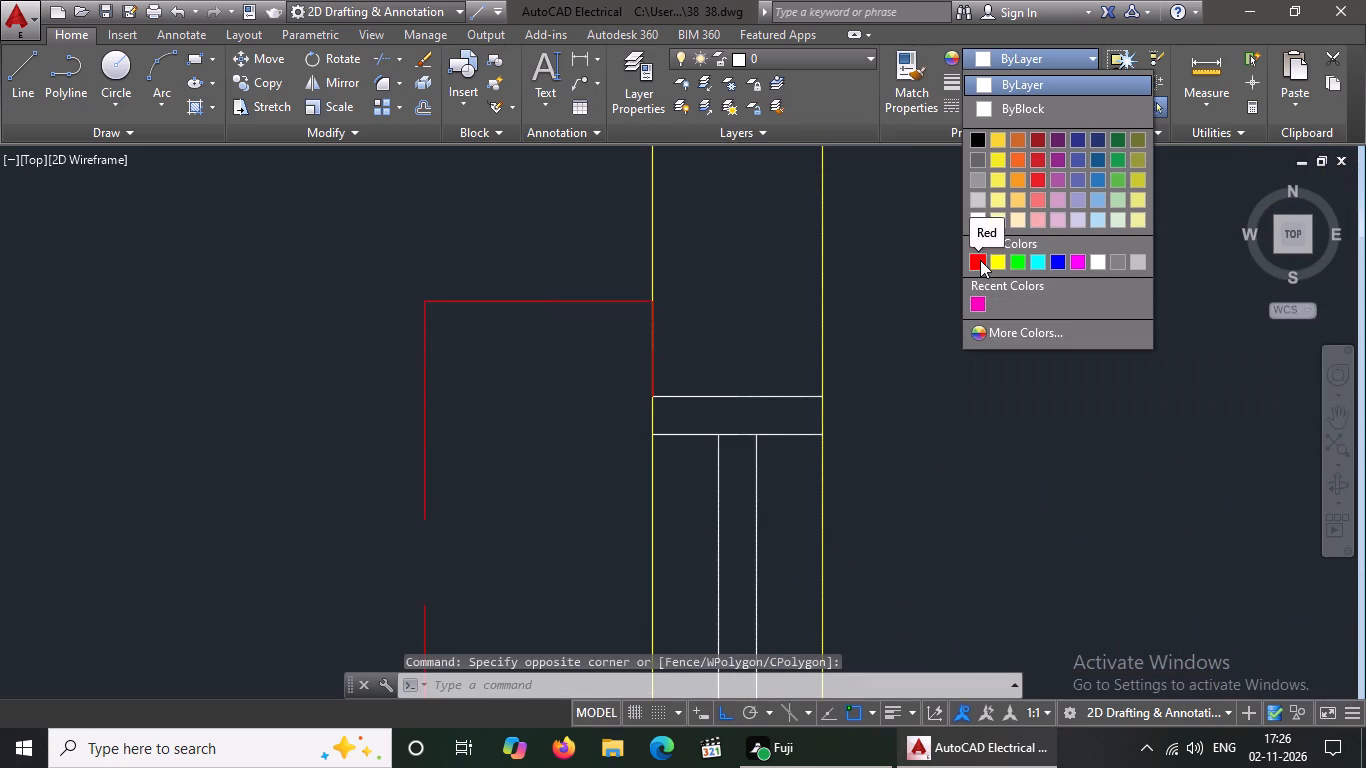
click(980, 260)
scroll(823, 283, down, 3)
scroll(781, 383, down, 4)
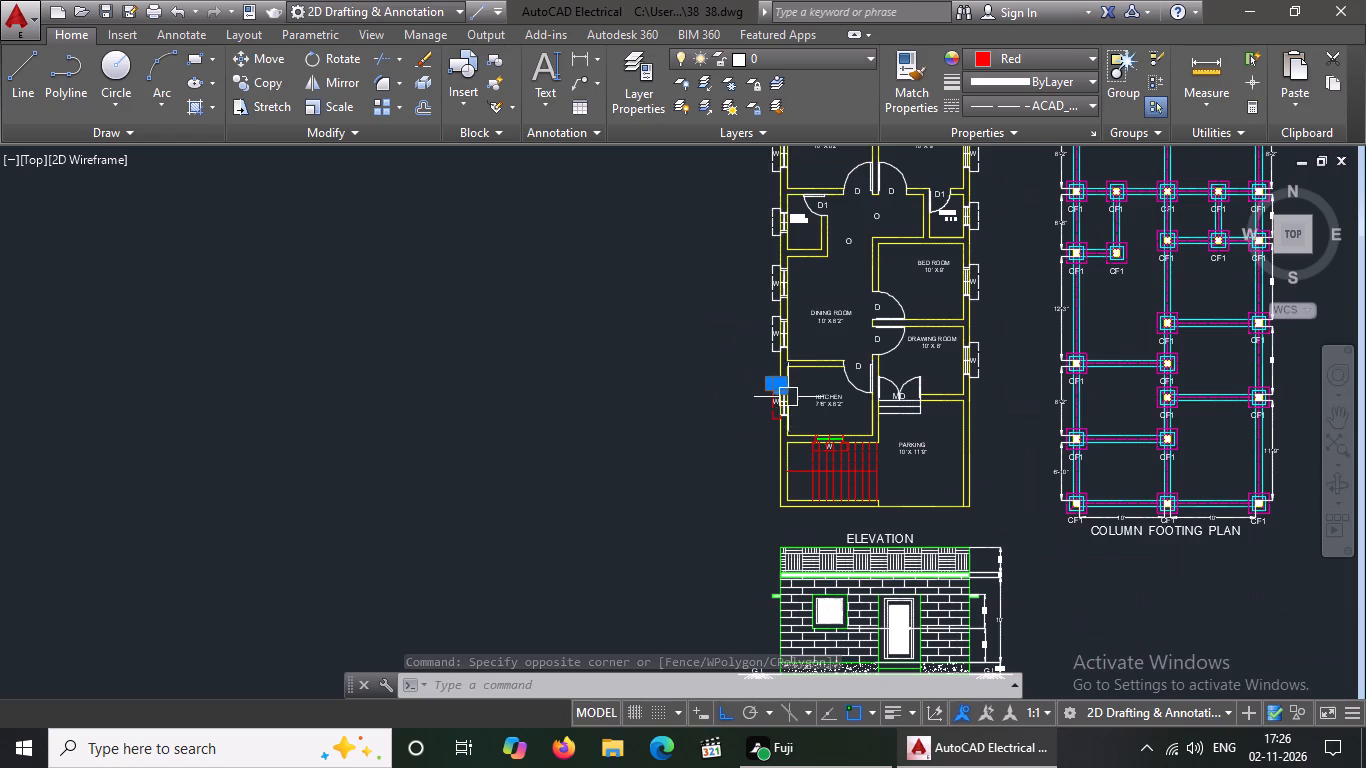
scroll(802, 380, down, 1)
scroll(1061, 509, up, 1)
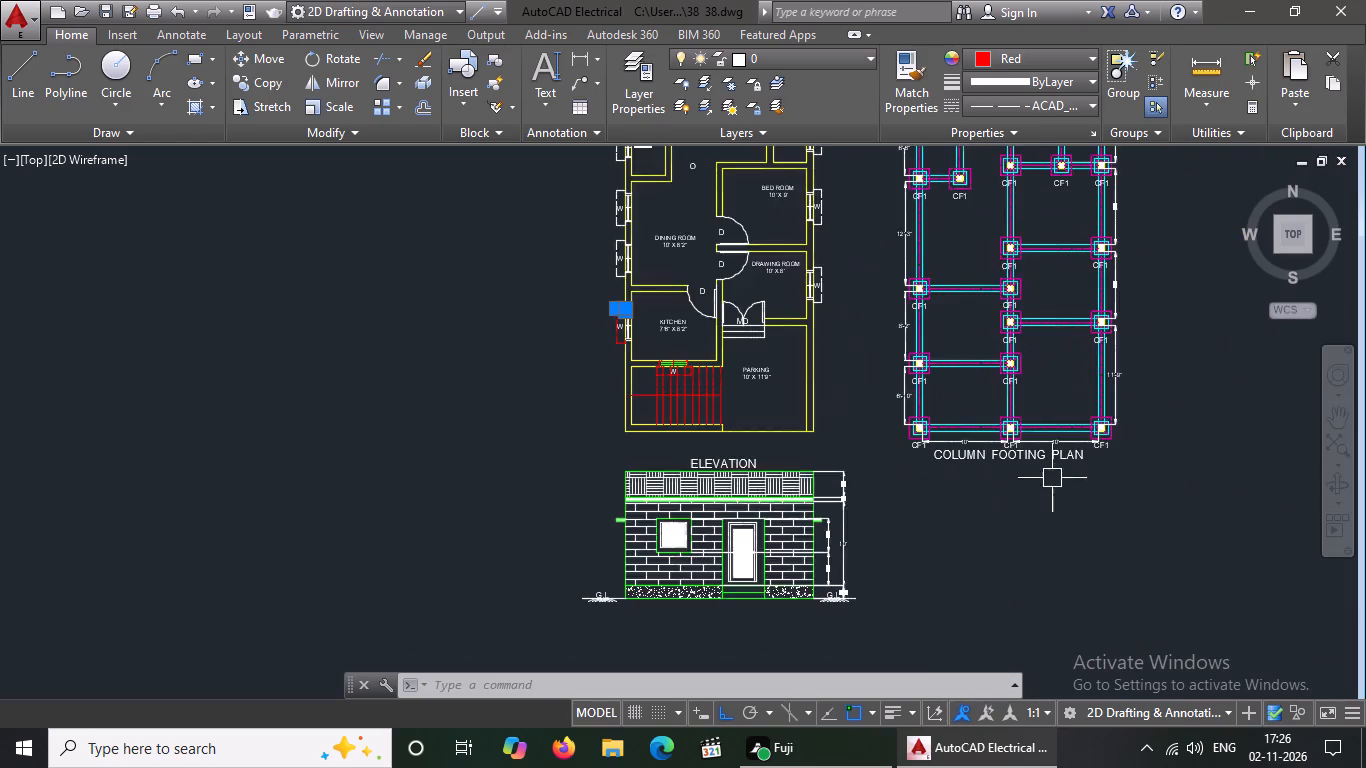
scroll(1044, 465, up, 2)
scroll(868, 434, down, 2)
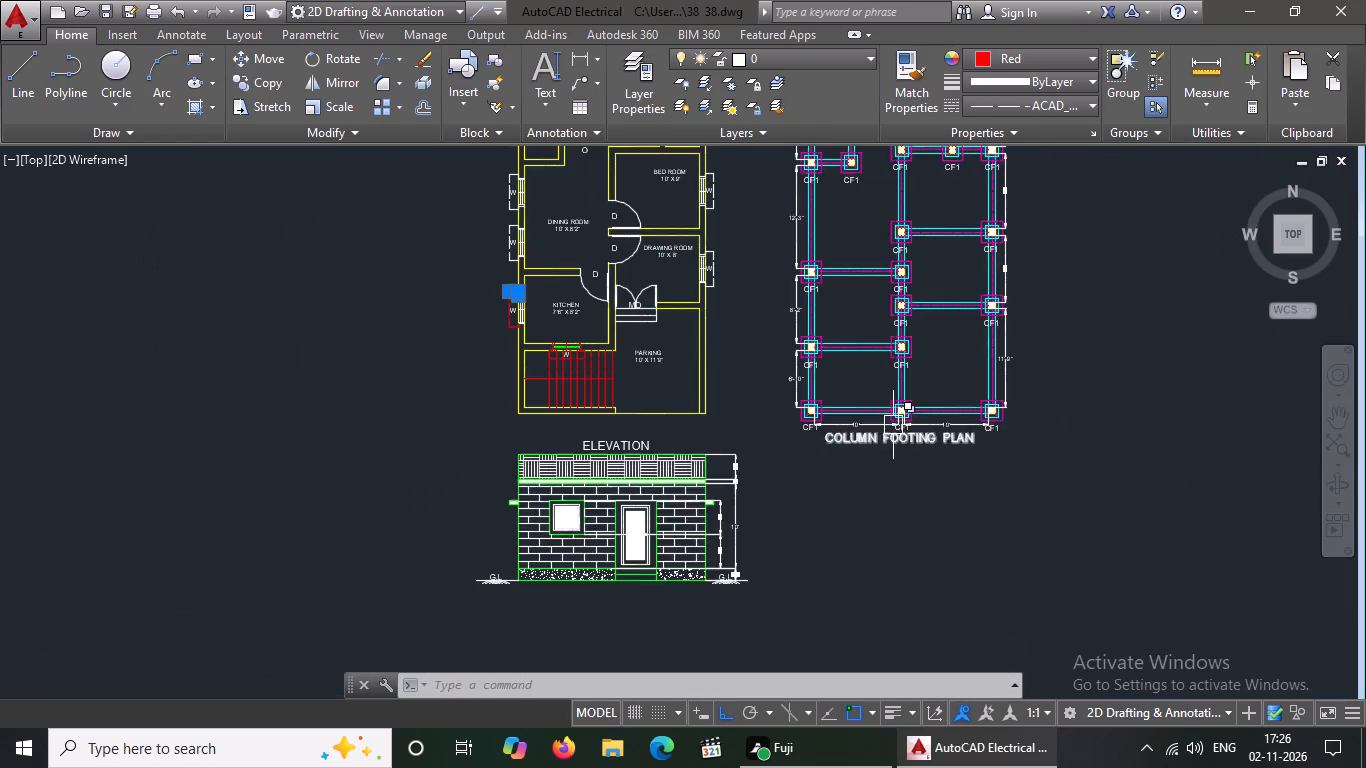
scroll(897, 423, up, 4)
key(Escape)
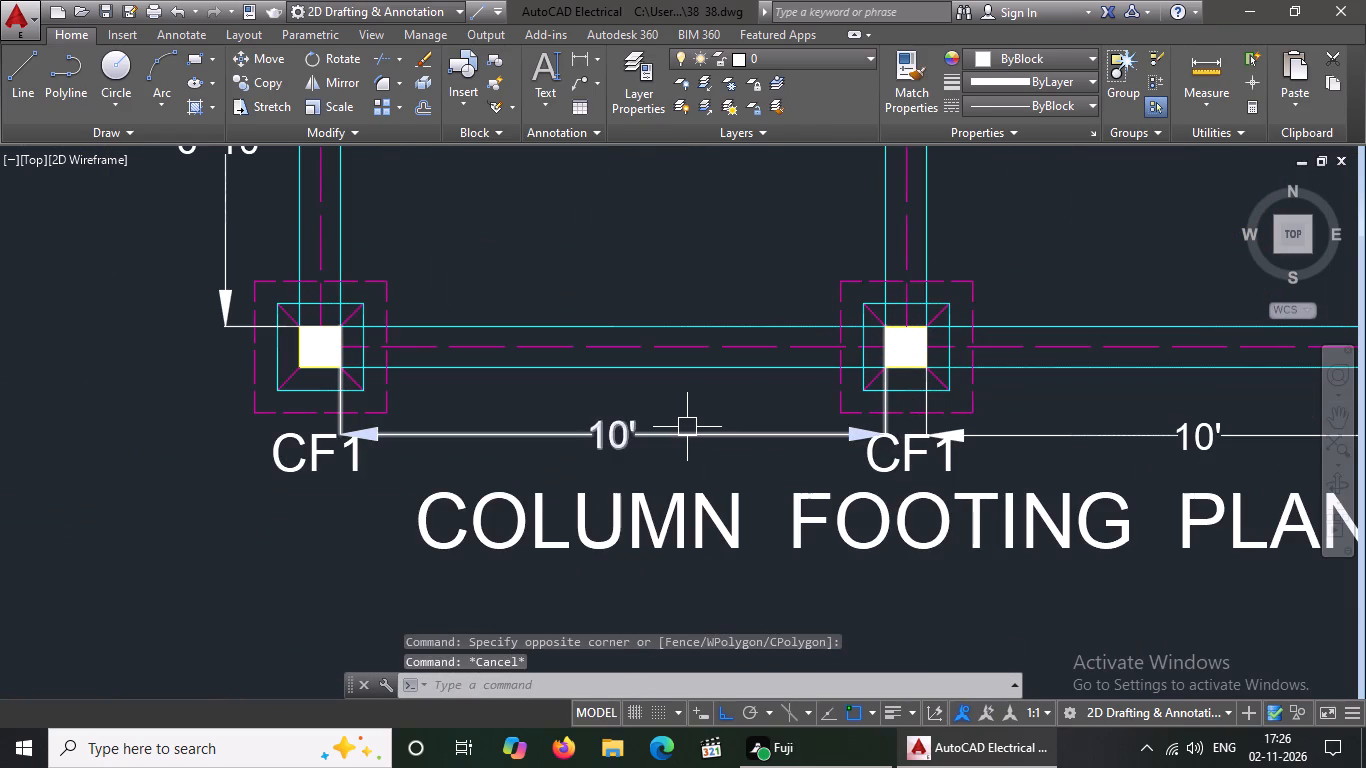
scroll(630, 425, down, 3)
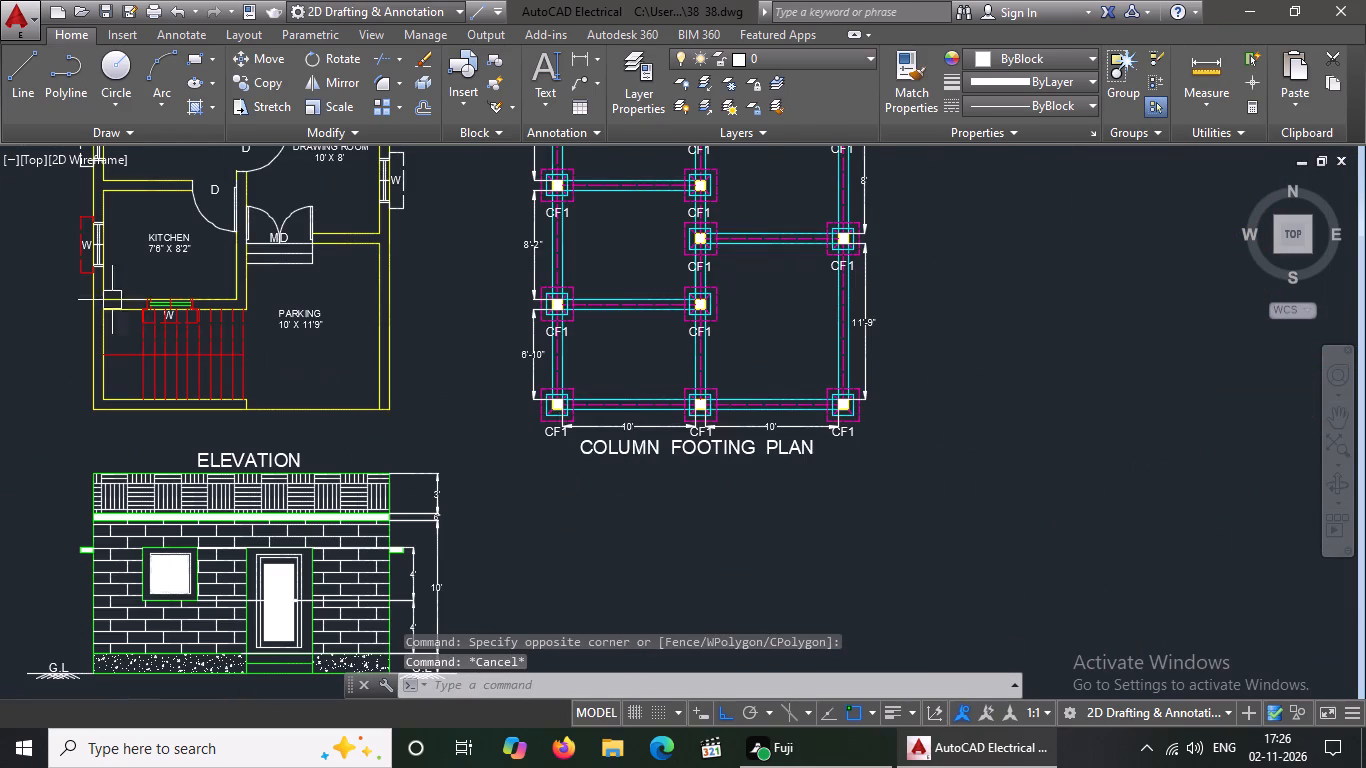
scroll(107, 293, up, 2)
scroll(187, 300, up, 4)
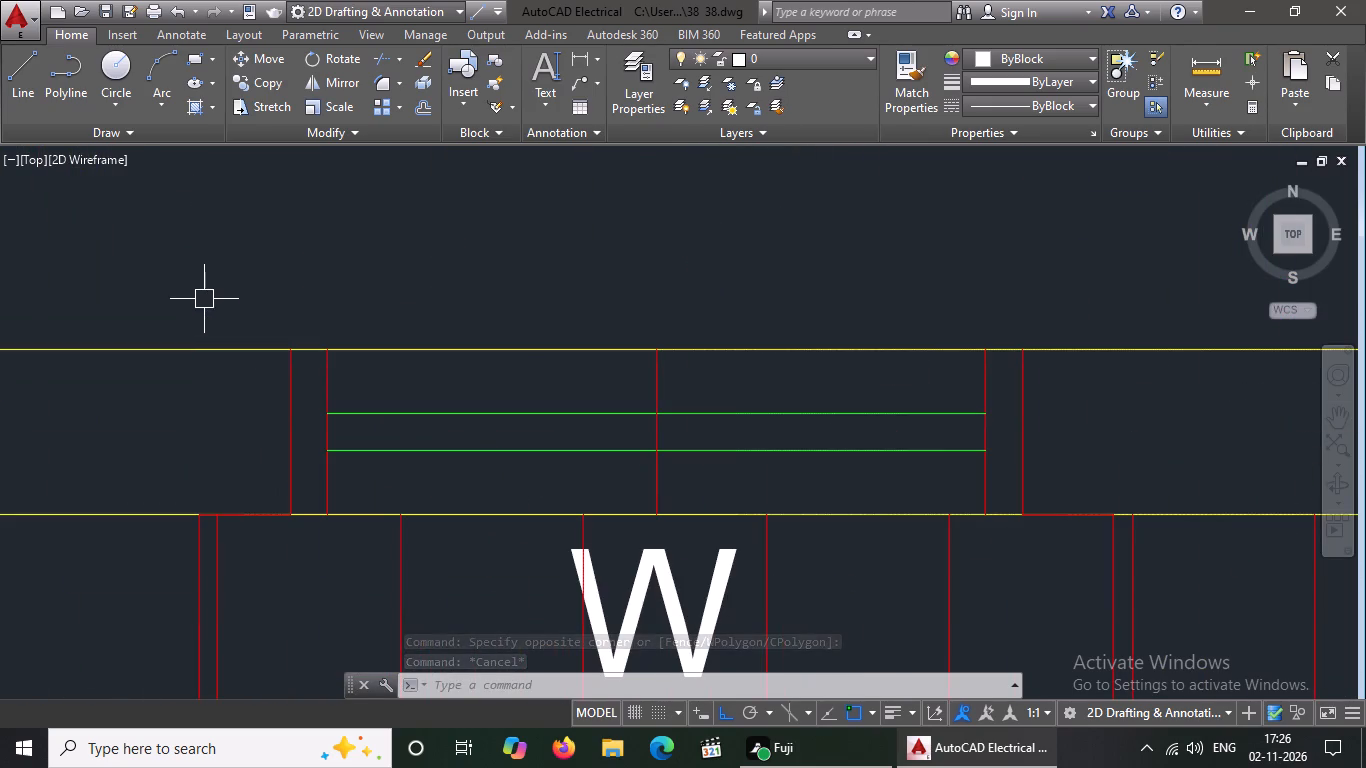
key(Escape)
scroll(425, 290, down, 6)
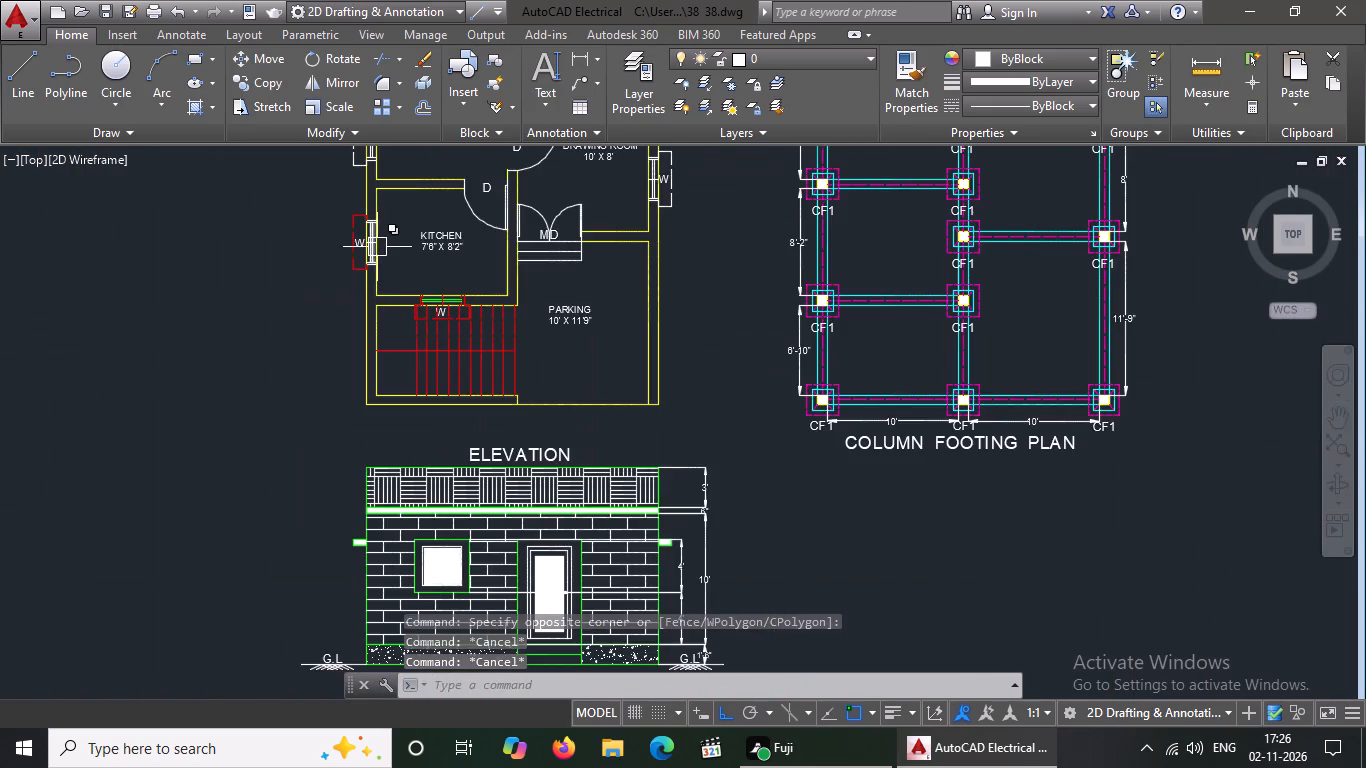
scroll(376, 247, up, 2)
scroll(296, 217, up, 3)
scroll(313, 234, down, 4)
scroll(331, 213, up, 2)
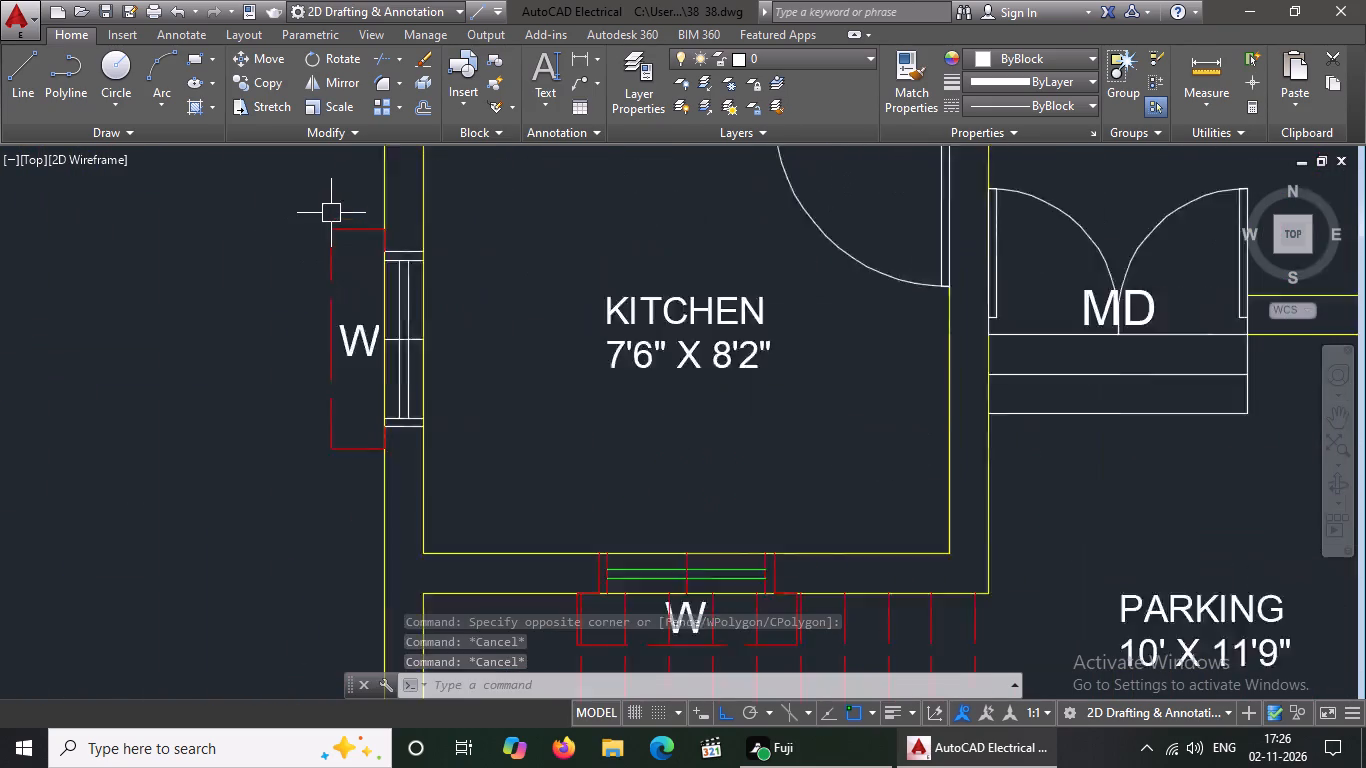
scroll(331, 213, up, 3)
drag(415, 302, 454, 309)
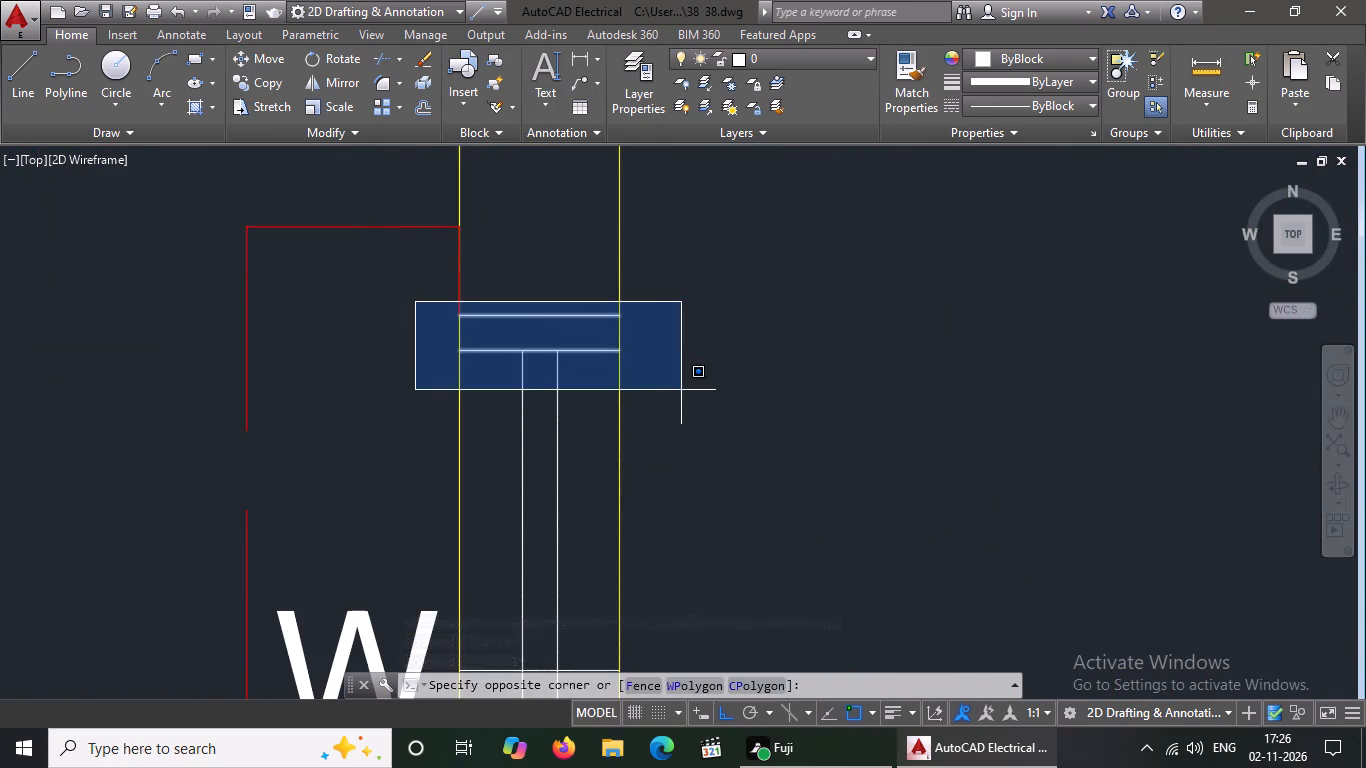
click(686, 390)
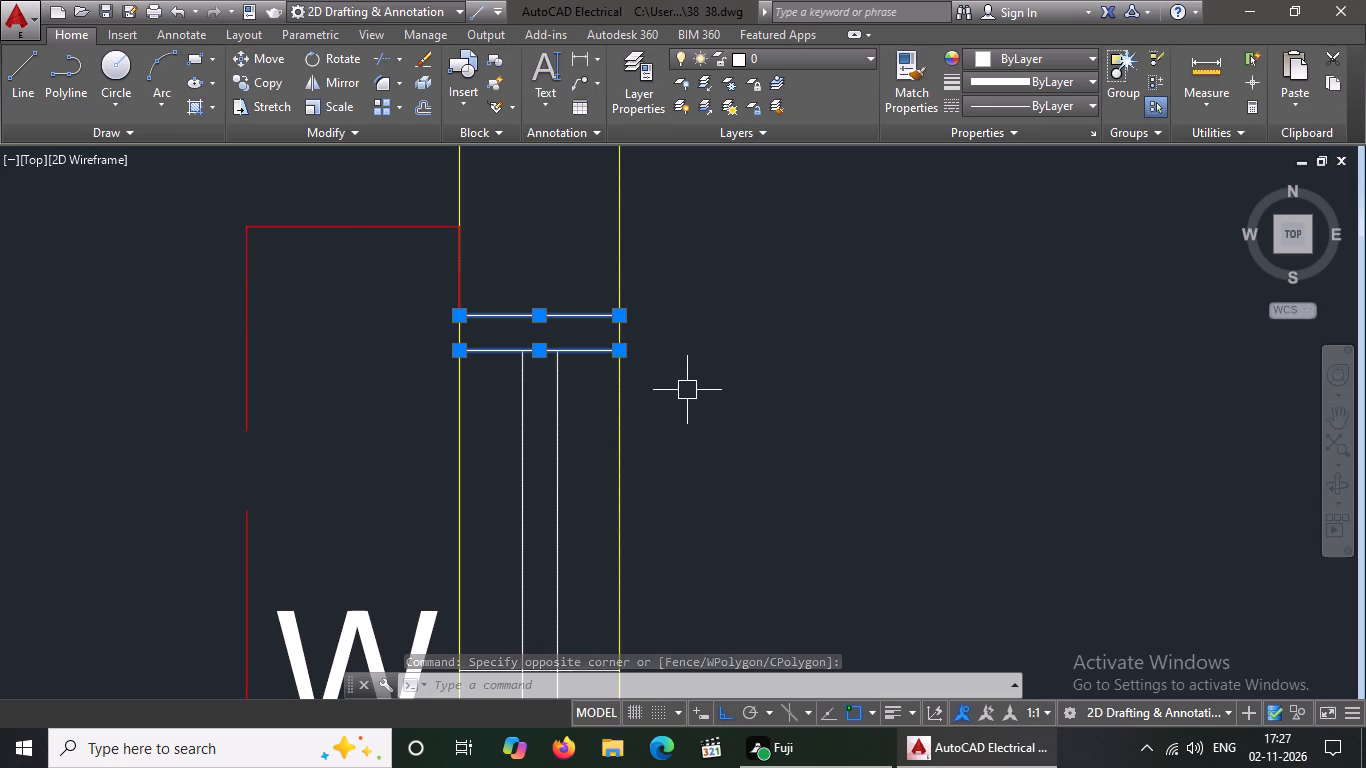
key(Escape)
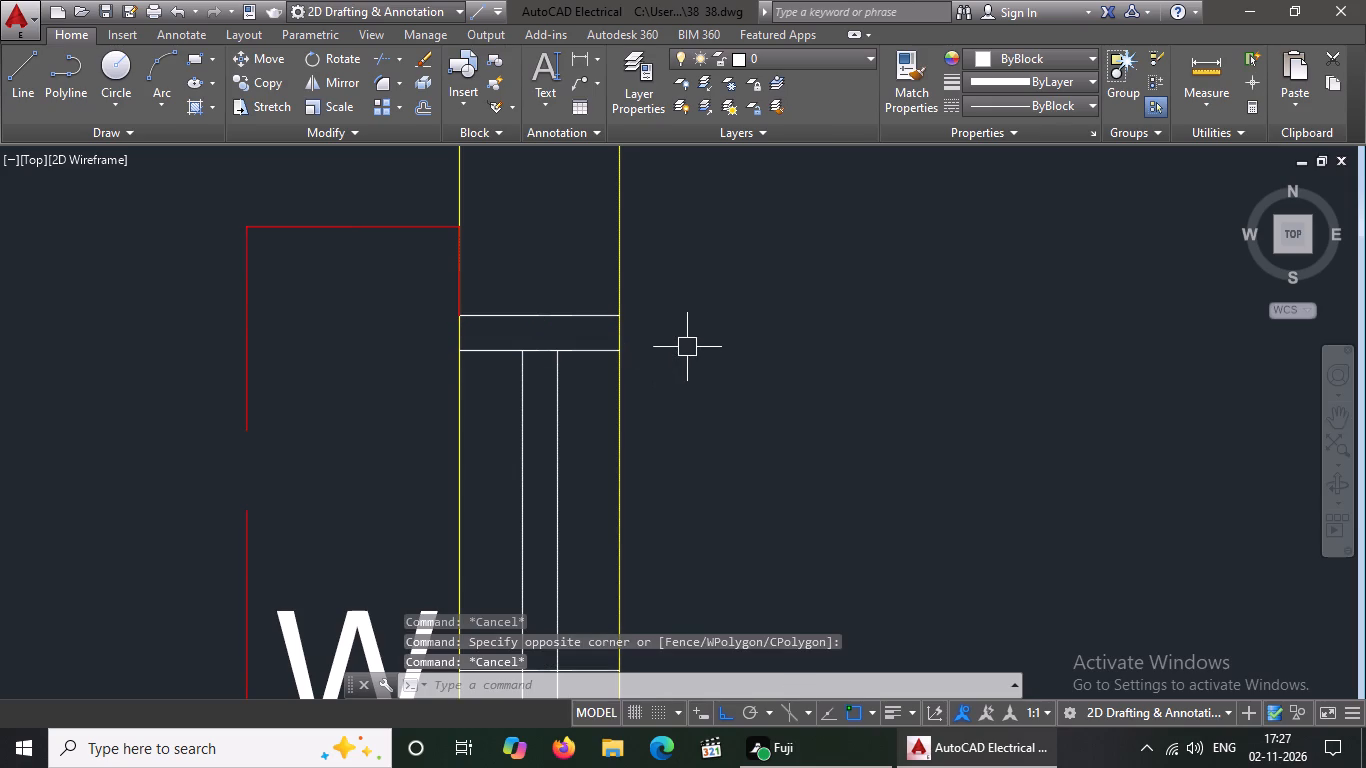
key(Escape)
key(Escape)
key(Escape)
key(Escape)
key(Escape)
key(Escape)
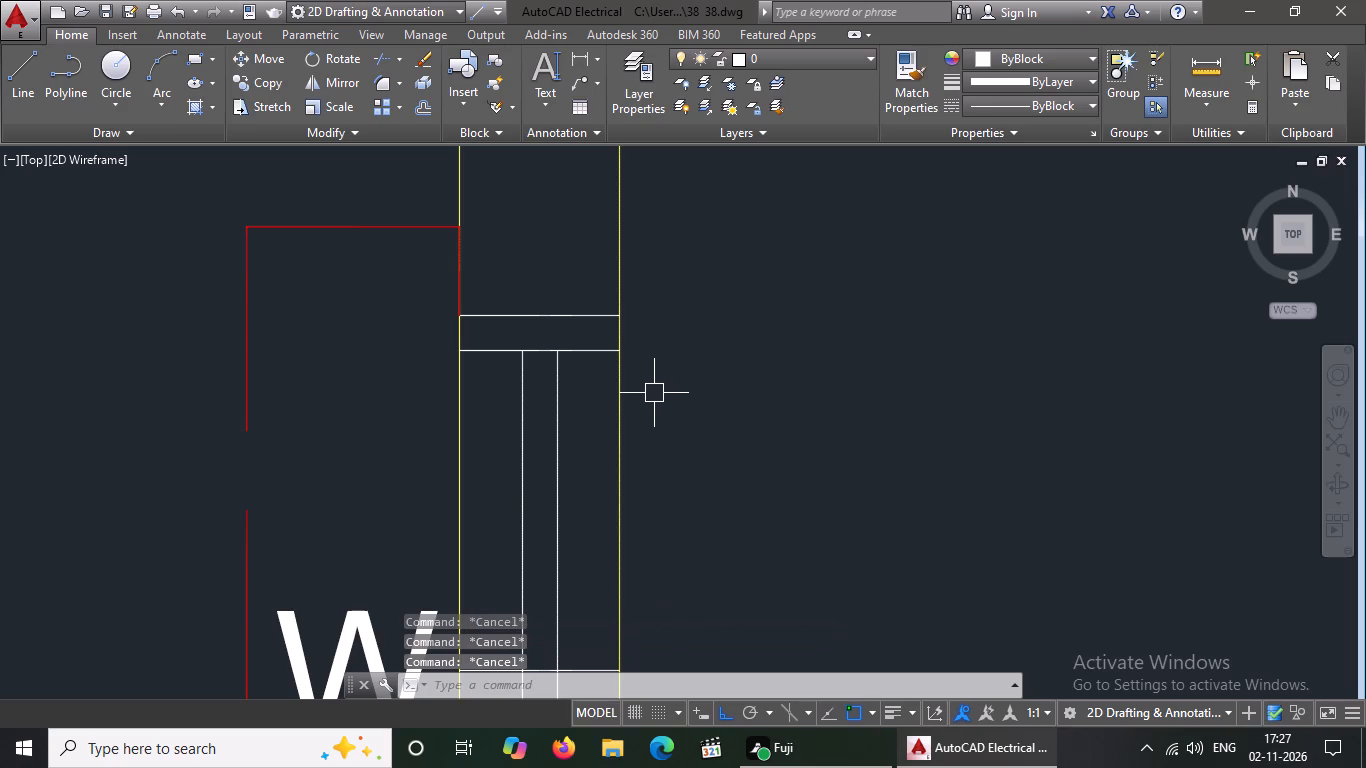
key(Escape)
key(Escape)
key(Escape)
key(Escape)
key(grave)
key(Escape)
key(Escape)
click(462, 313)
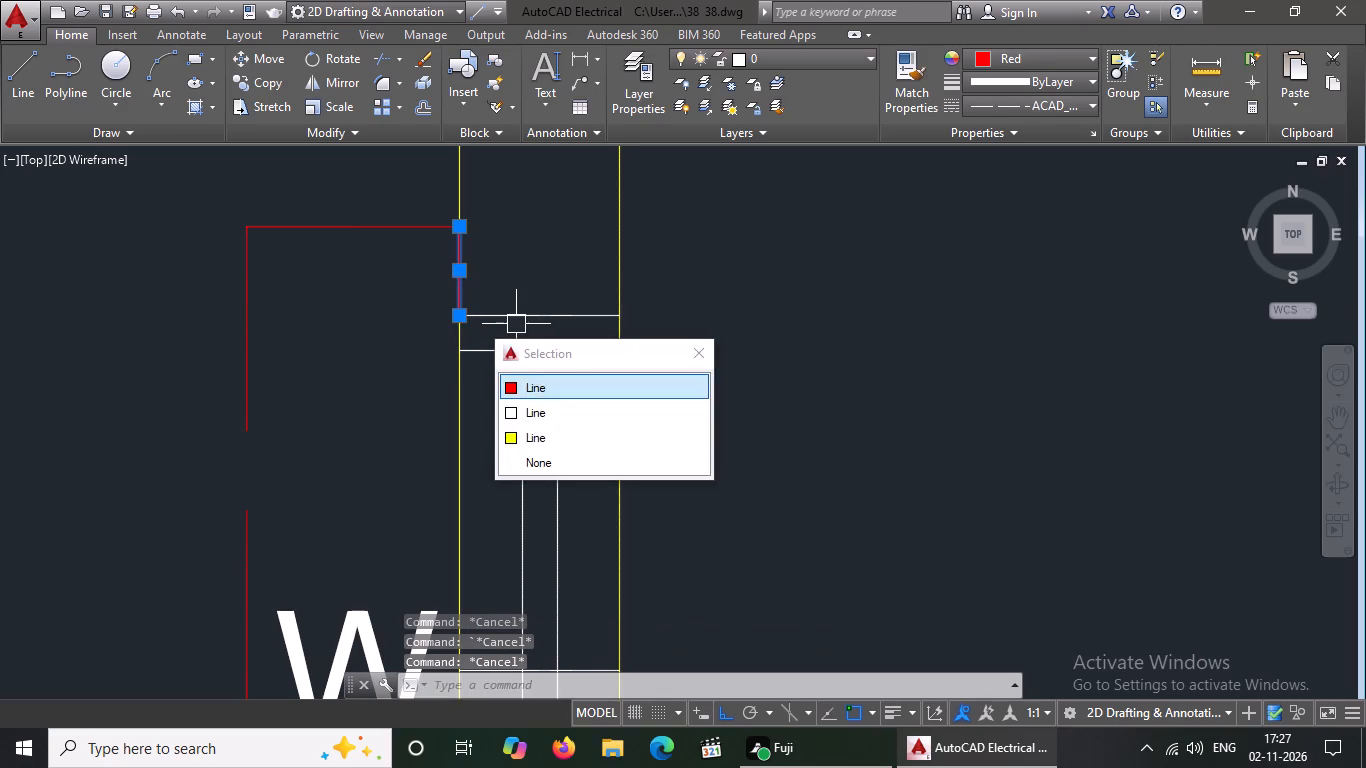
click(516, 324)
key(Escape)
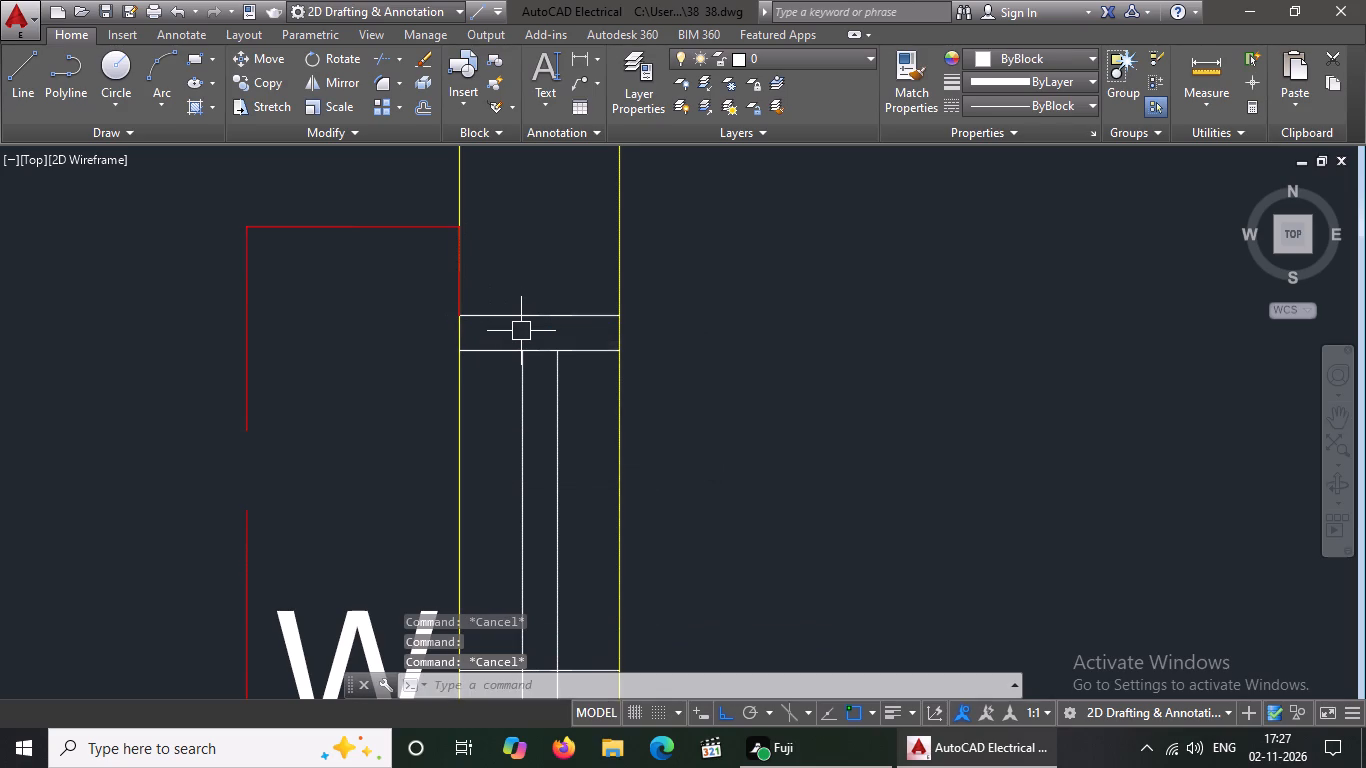
Colour the two dining-room-side jamb lines of the kitchen's outer side-wall window red.
click(526, 318)
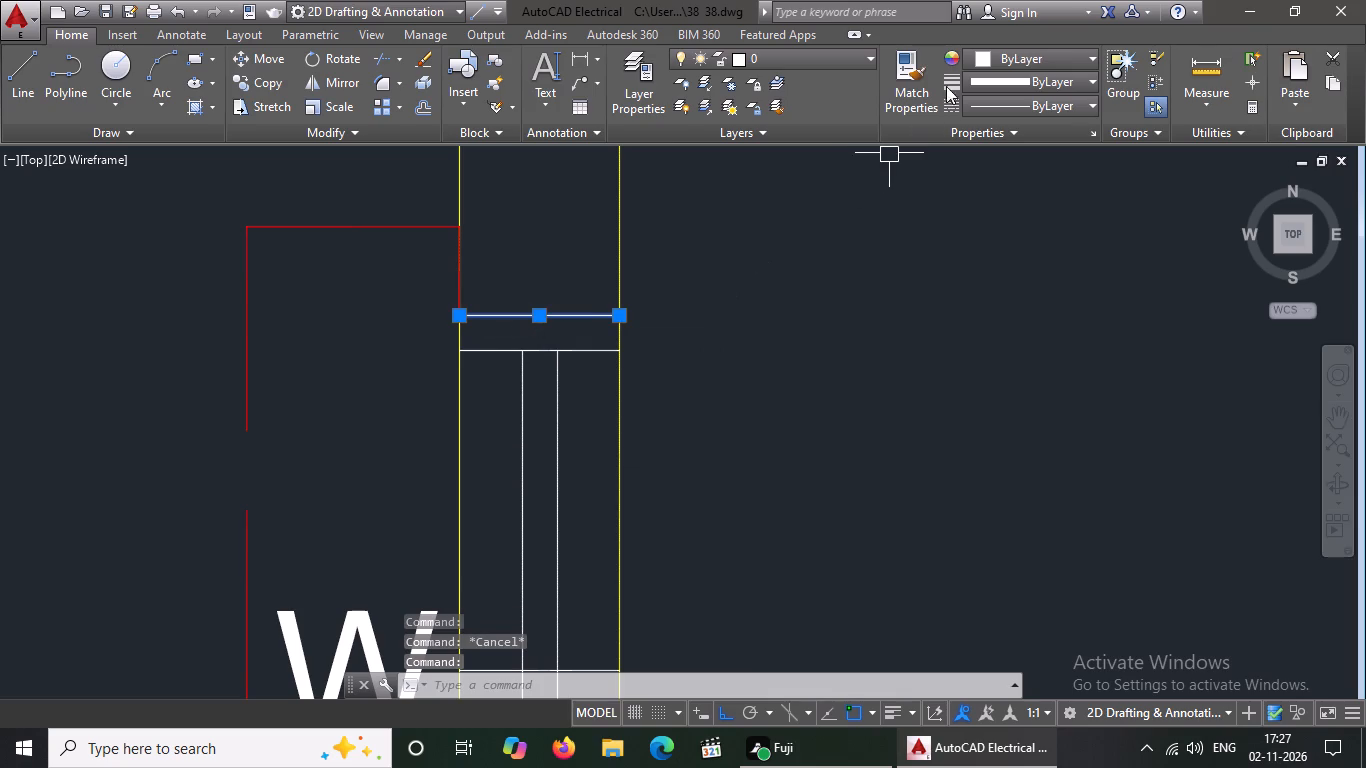
click(1006, 59)
click(979, 262)
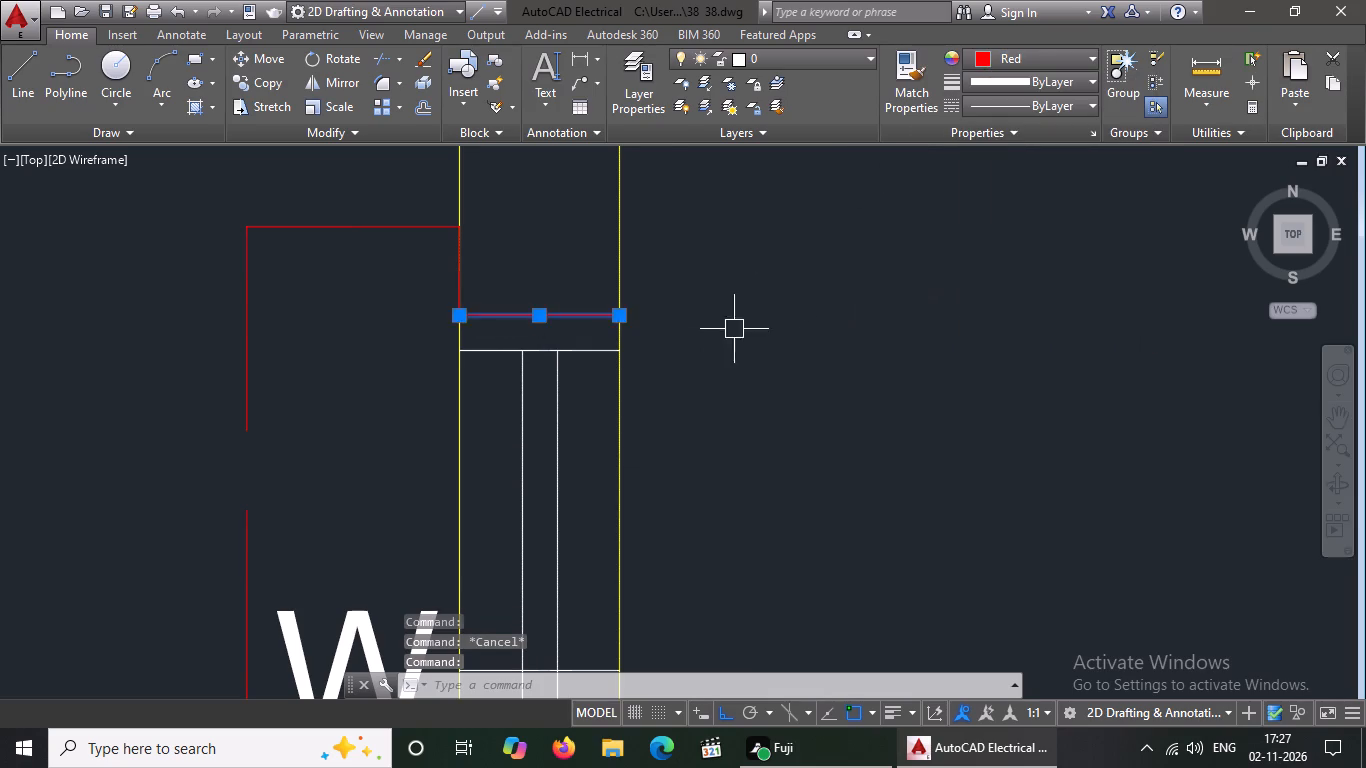
key(Escape)
click(601, 354)
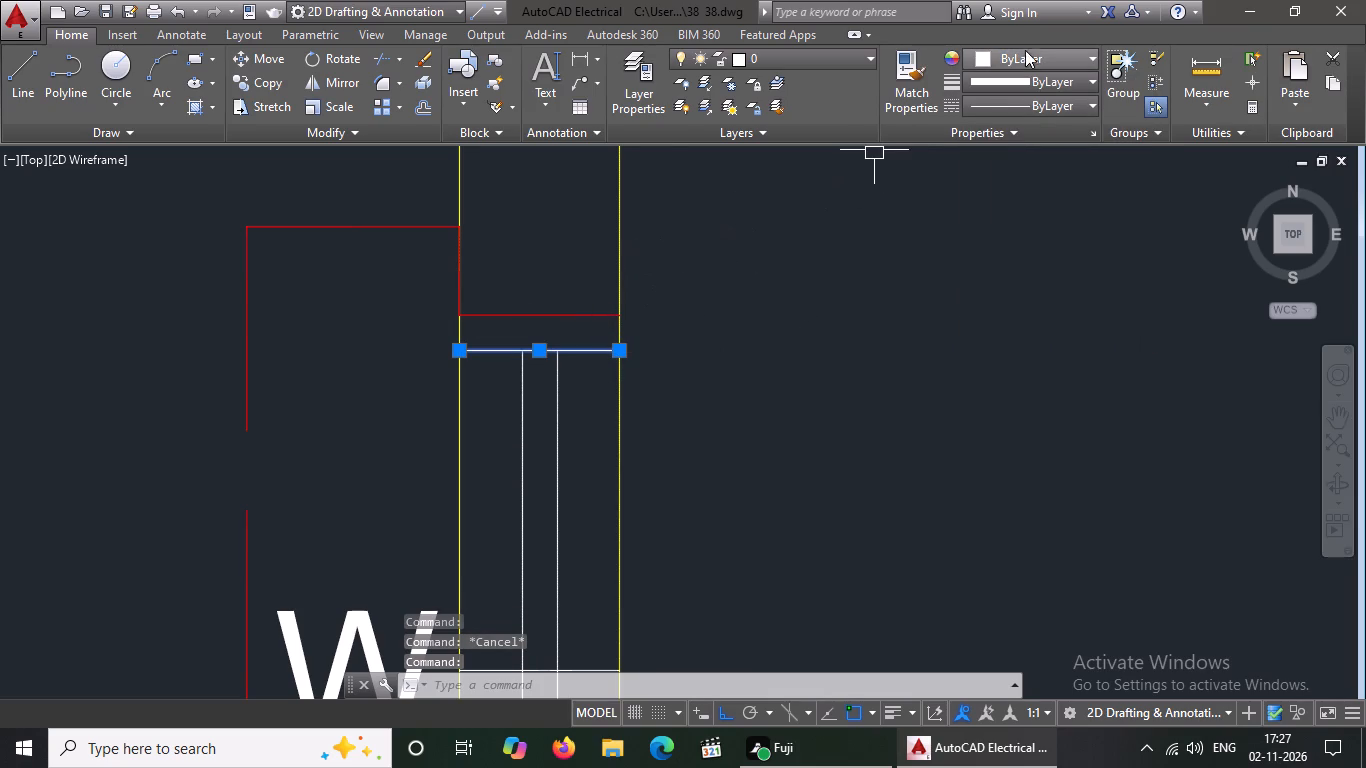
click(1025, 65)
click(976, 264)
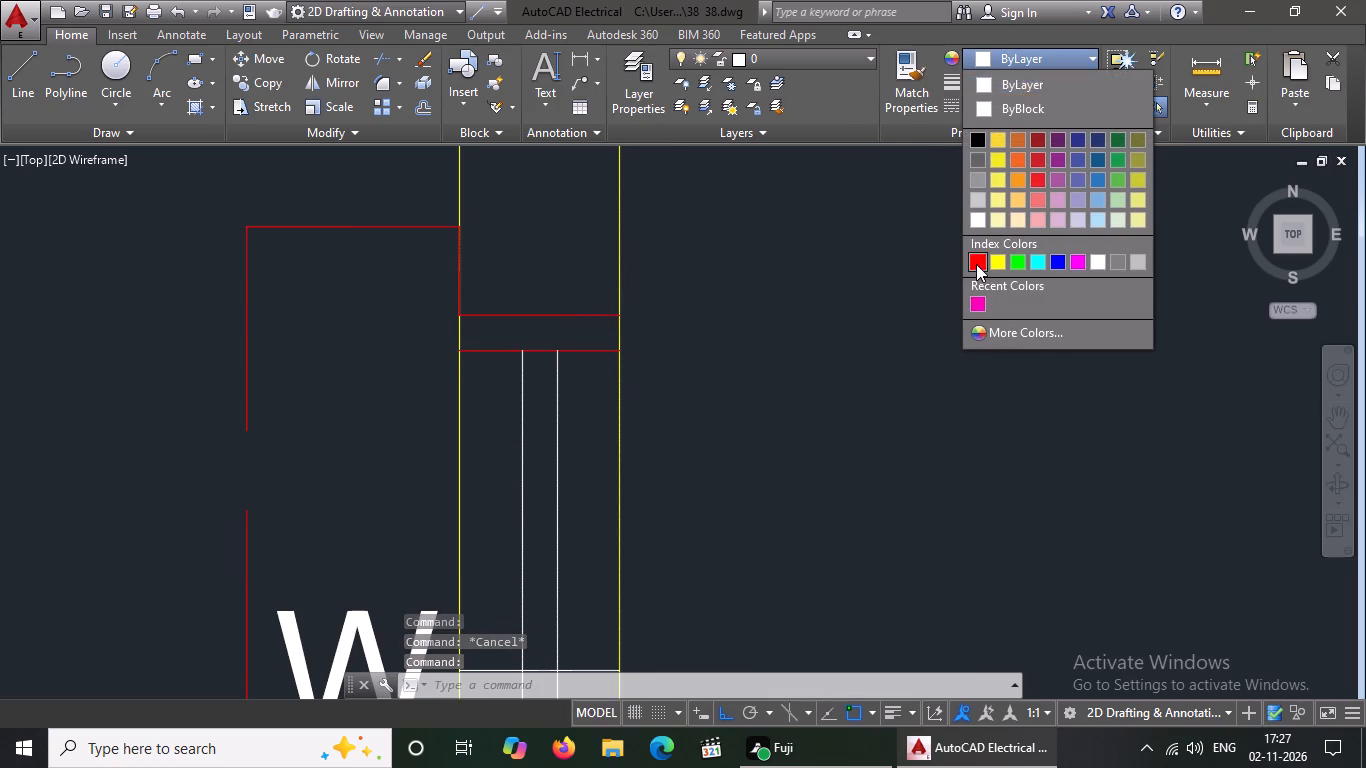
key(Escape)
Colour the two glazing lines of the kitchen's outer side-wall window green.
click(523, 387)
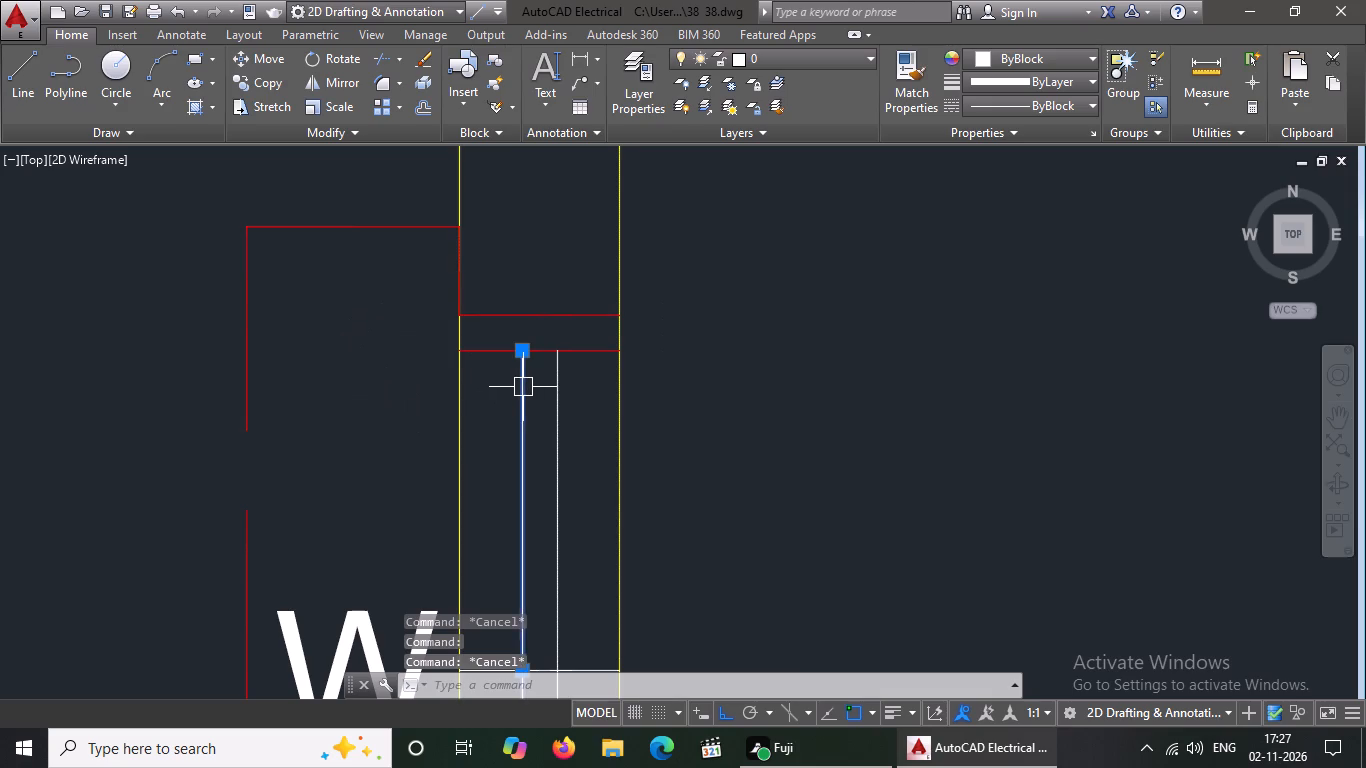
click(1053, 55)
click(1016, 263)
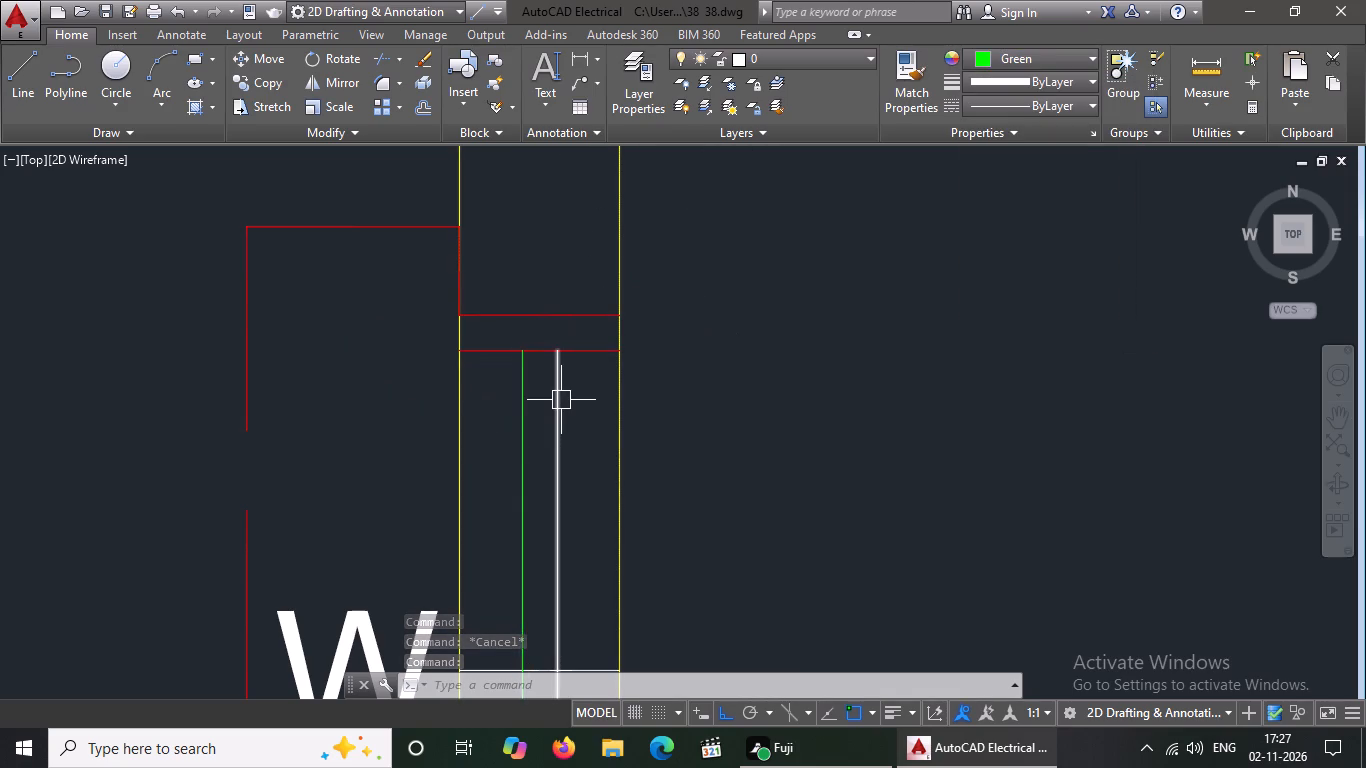
key(Escape)
click(560, 400)
click(1007, 61)
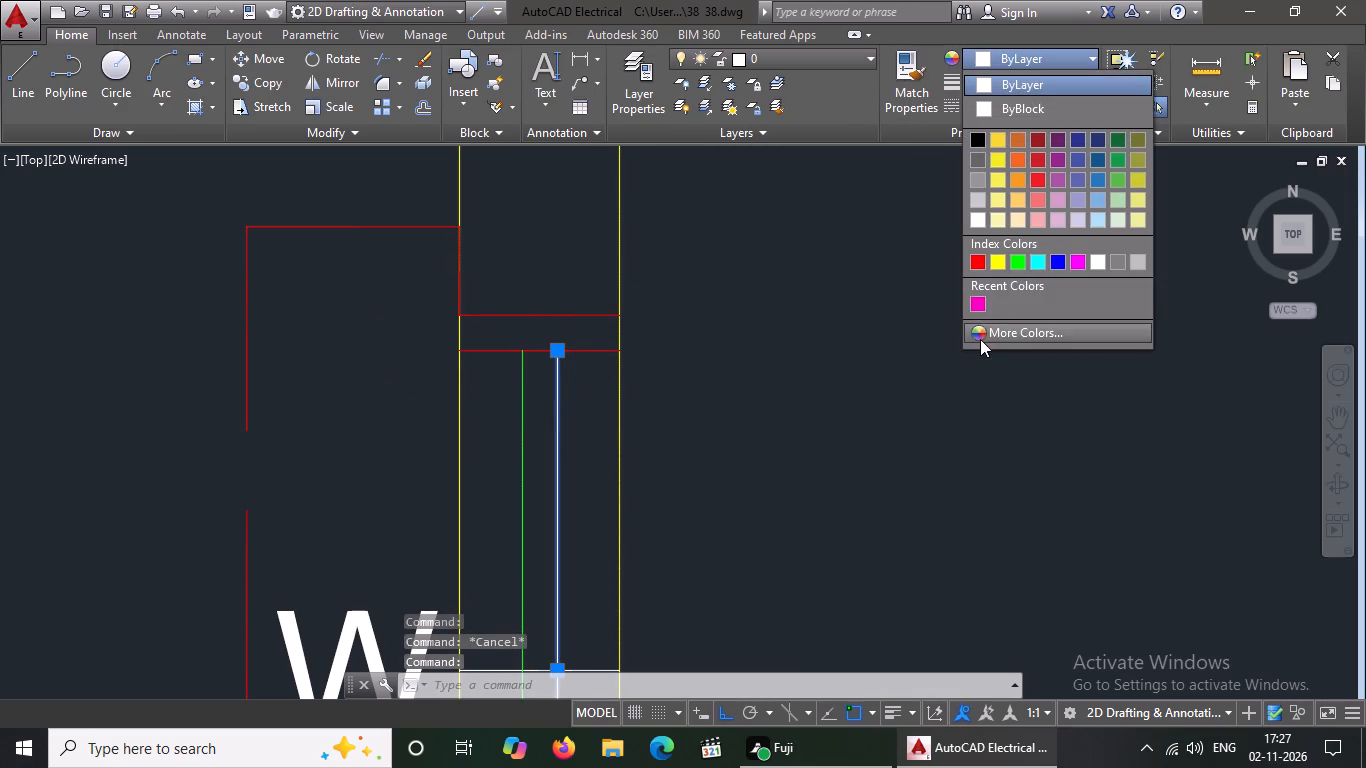
click(1019, 261)
key(Escape)
Colour the centre division line of the kitchen's outer side-wall window red.
scroll(750, 201, down, 2)
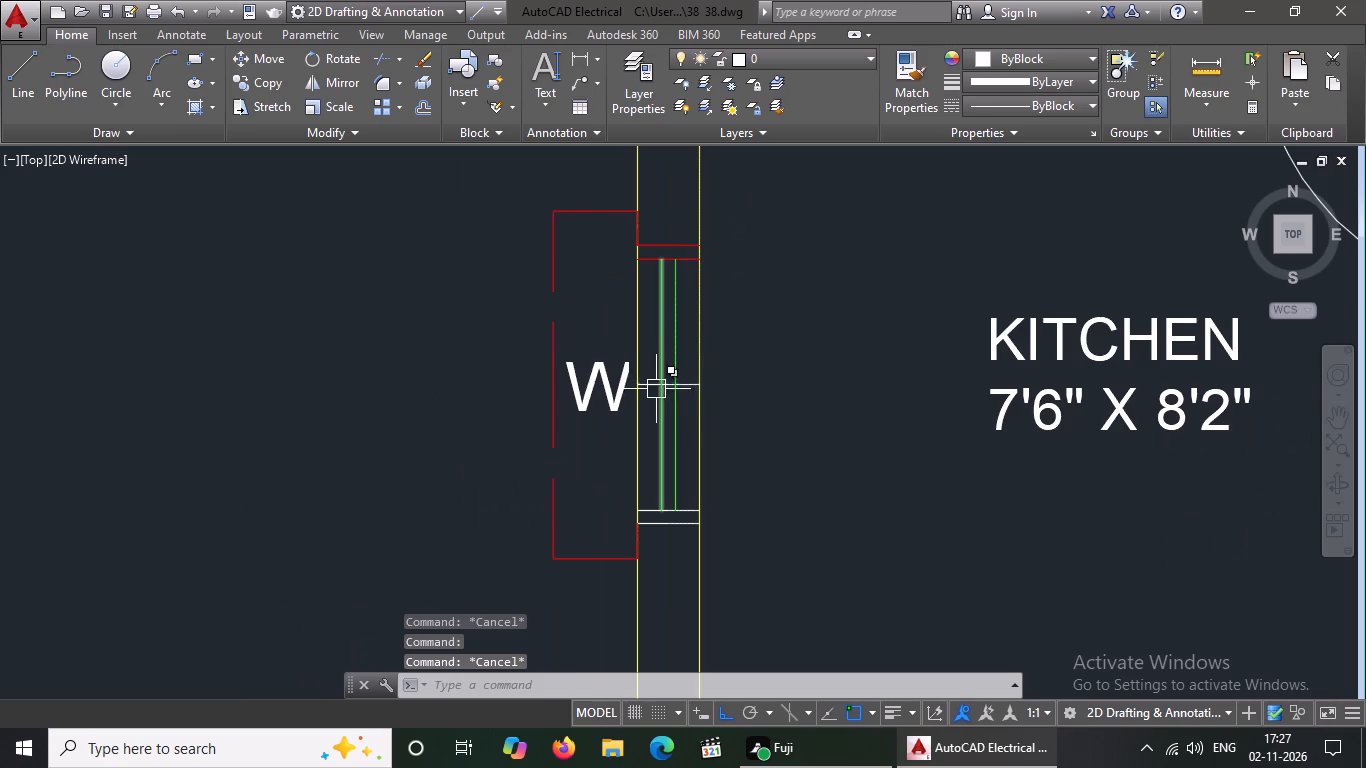
scroll(697, 386, up, 2)
click(685, 389)
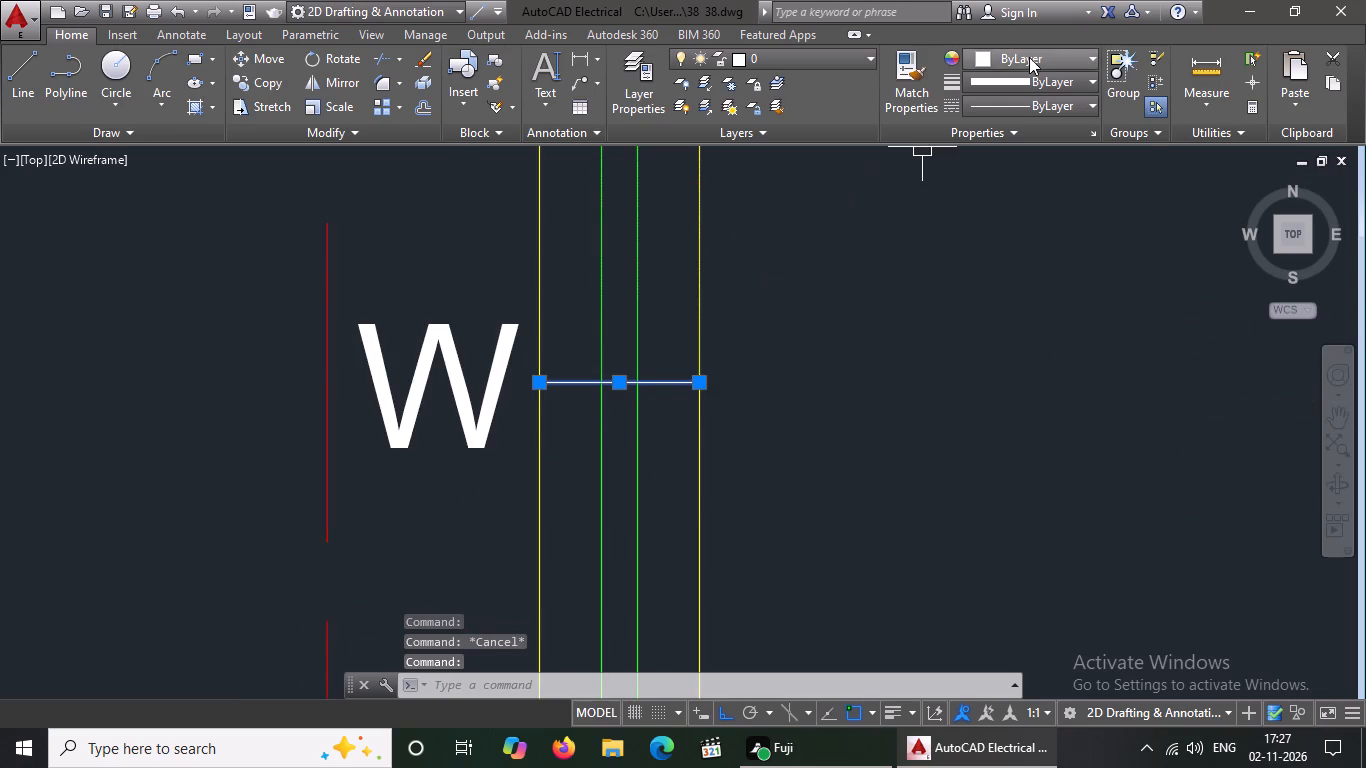
click(1029, 57)
click(978, 255)
key(Escape)
Colour the two staircase-side jamb lines of the kitchen's outer side-wall window red.
scroll(844, 285, down, 3)
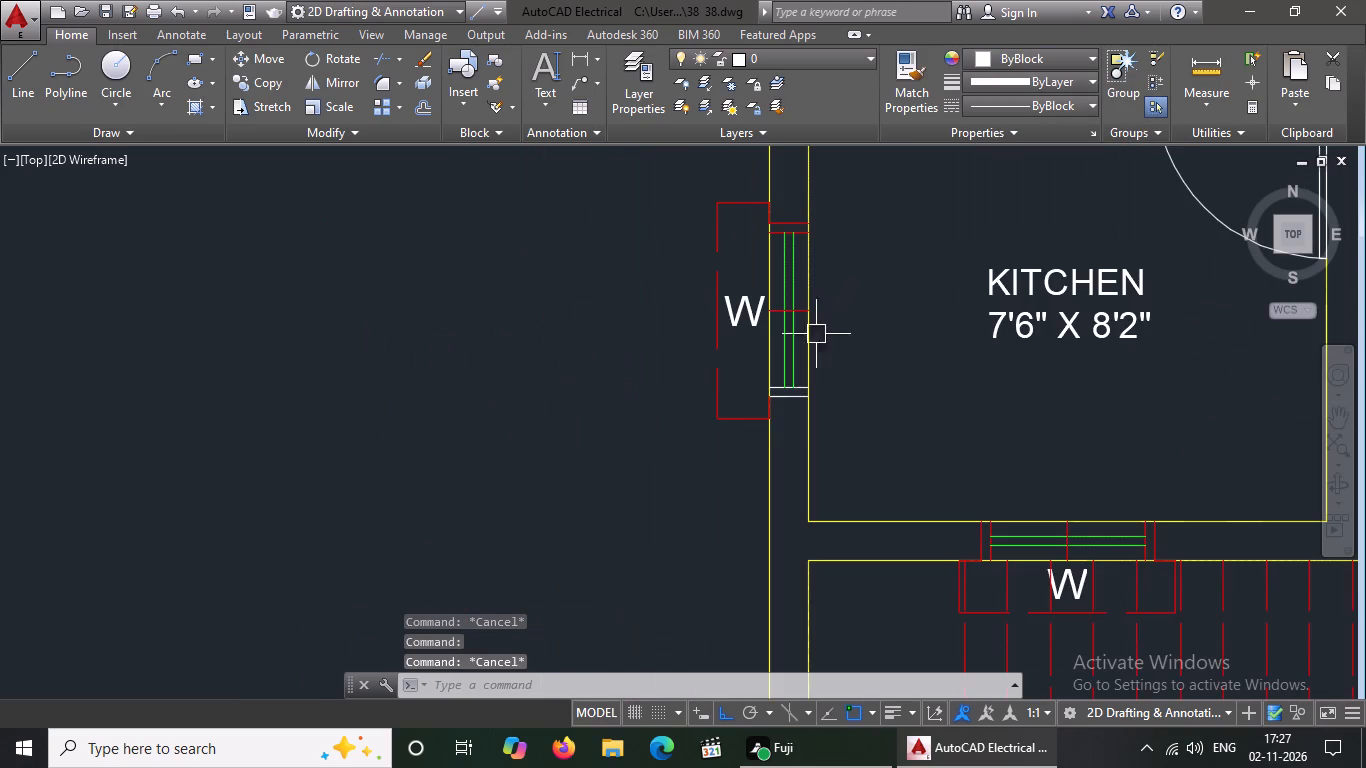
scroll(805, 402, up, 3)
click(789, 339)
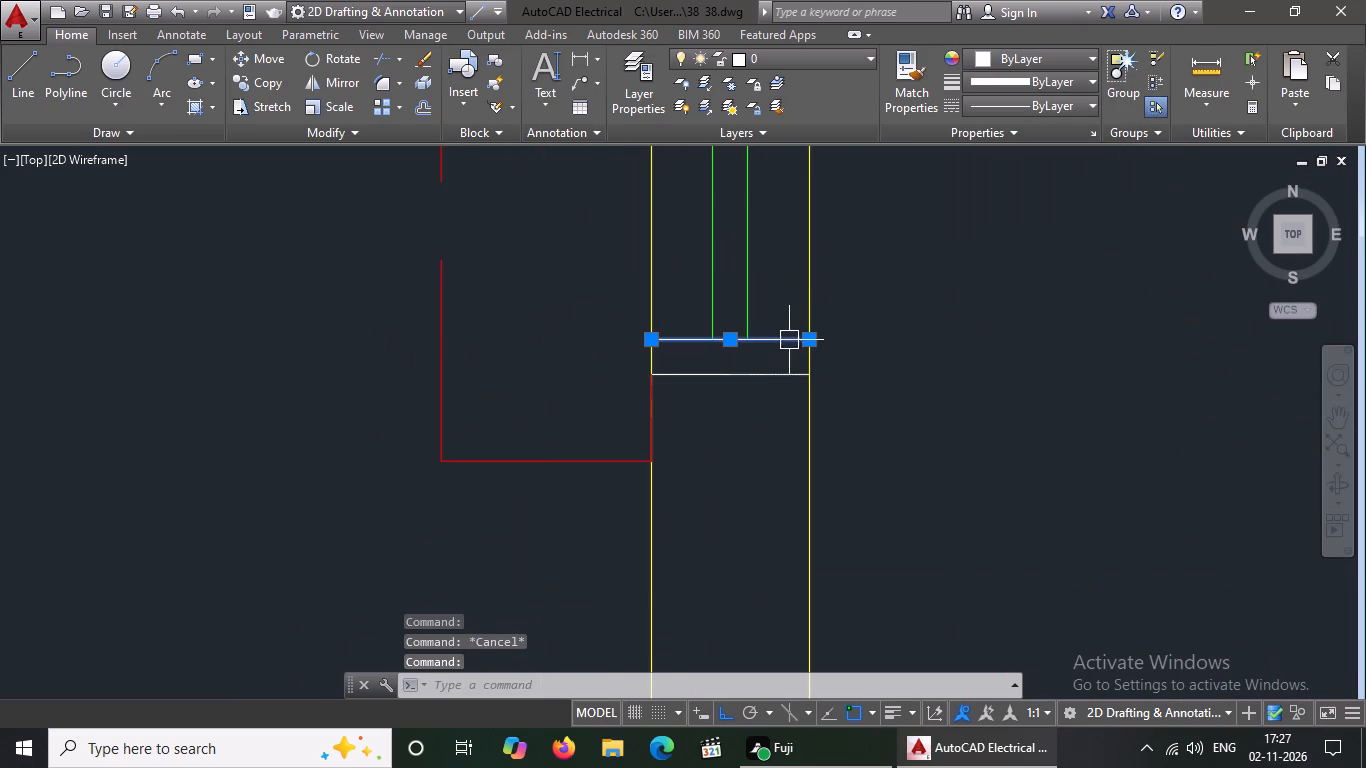
click(1008, 59)
click(983, 262)
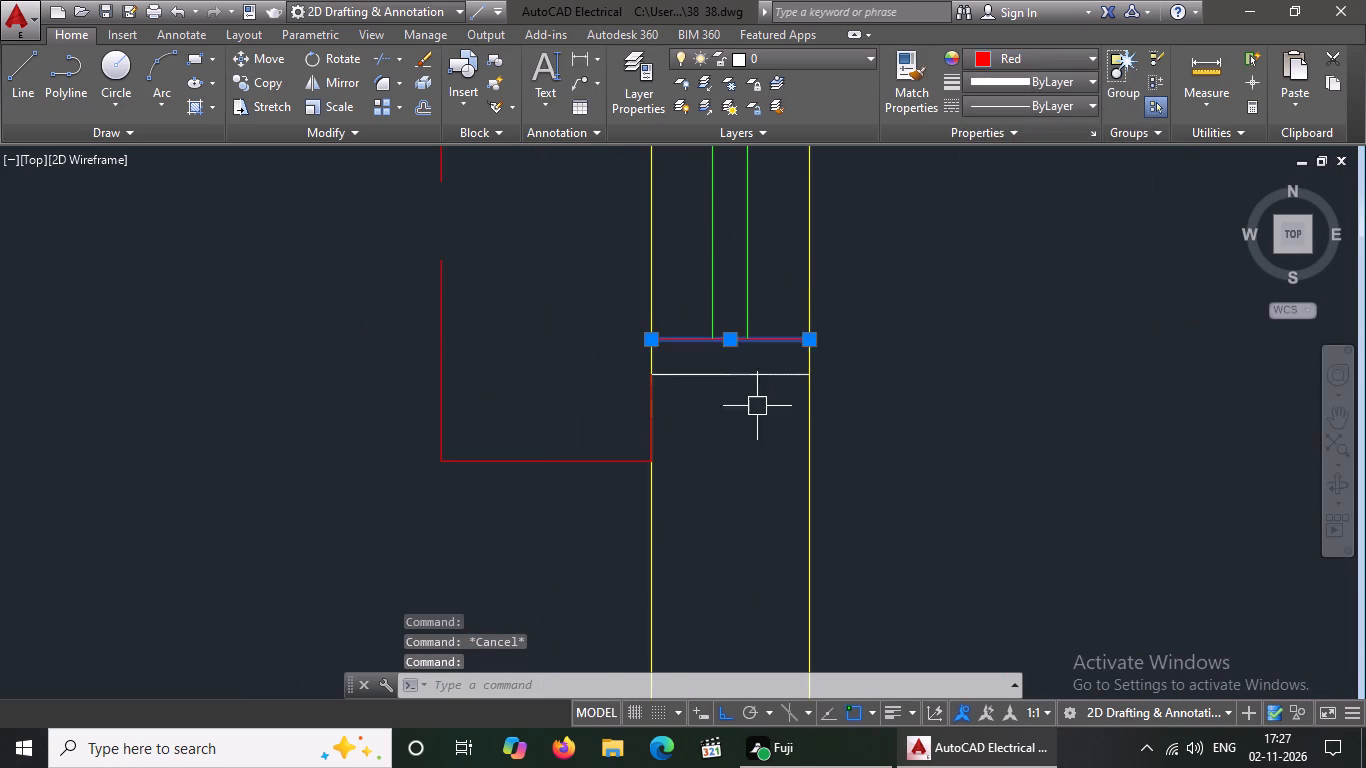
key(Escape)
click(750, 374)
click(1009, 65)
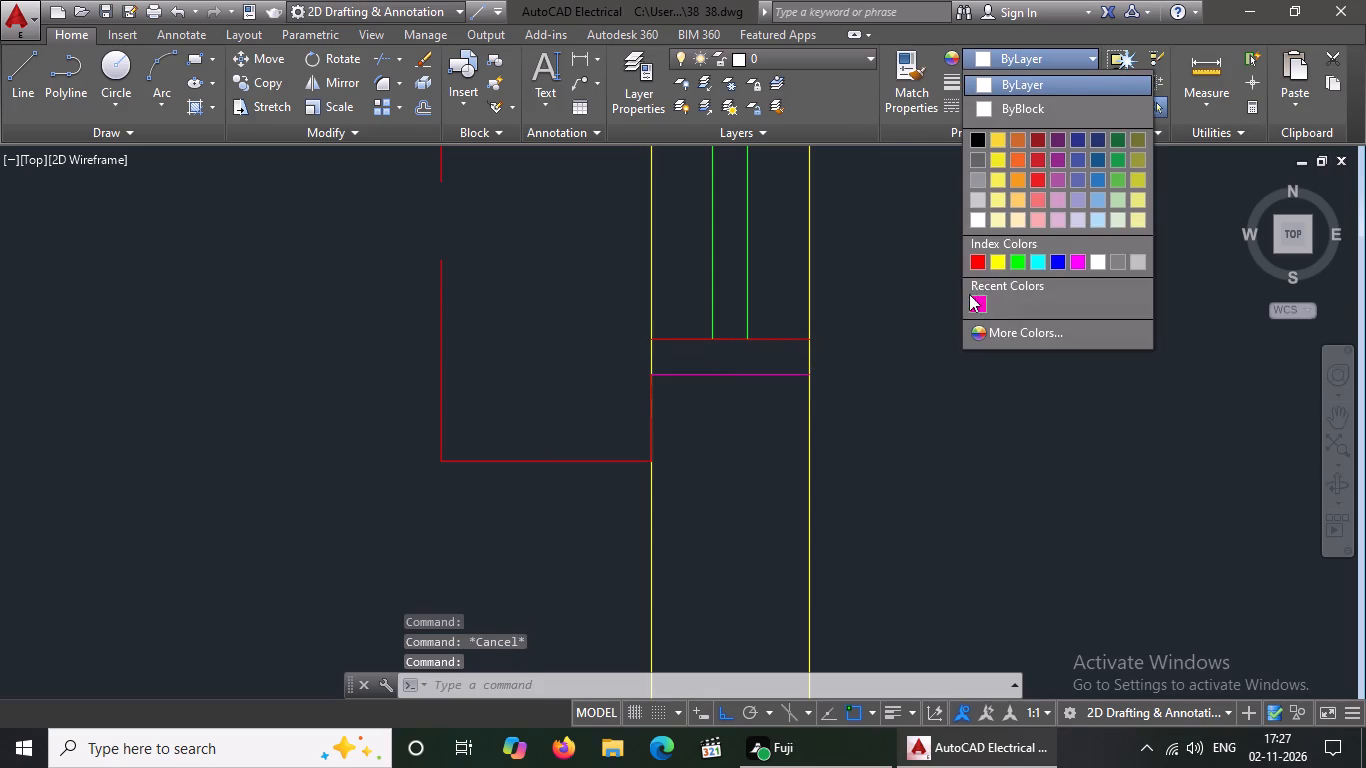
click(974, 268)
key(Escape)
Colour the threshold line and the middle step line at the main door (MD) facing the parking red.
scroll(719, 355, down, 4)
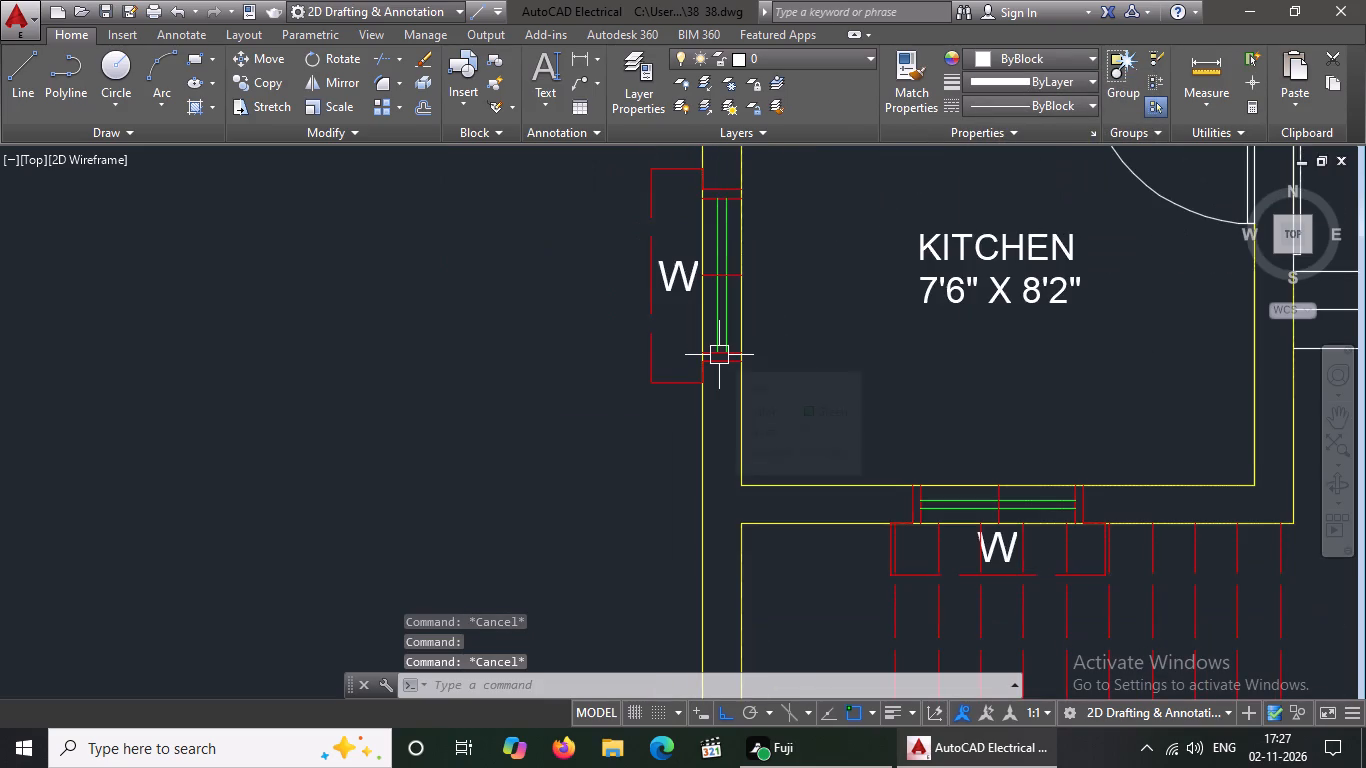
scroll(719, 355, down, 3)
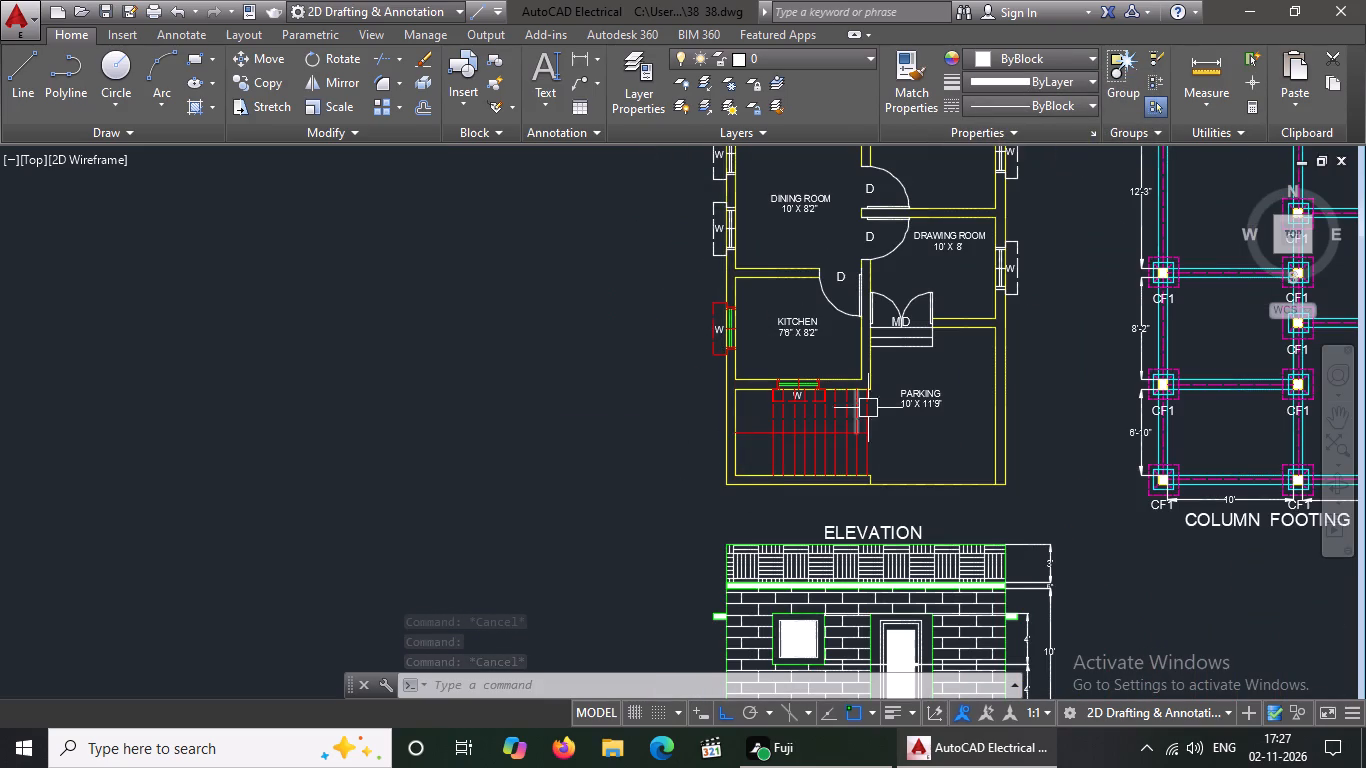
scroll(929, 357, up, 2)
scroll(821, 289, up, 1)
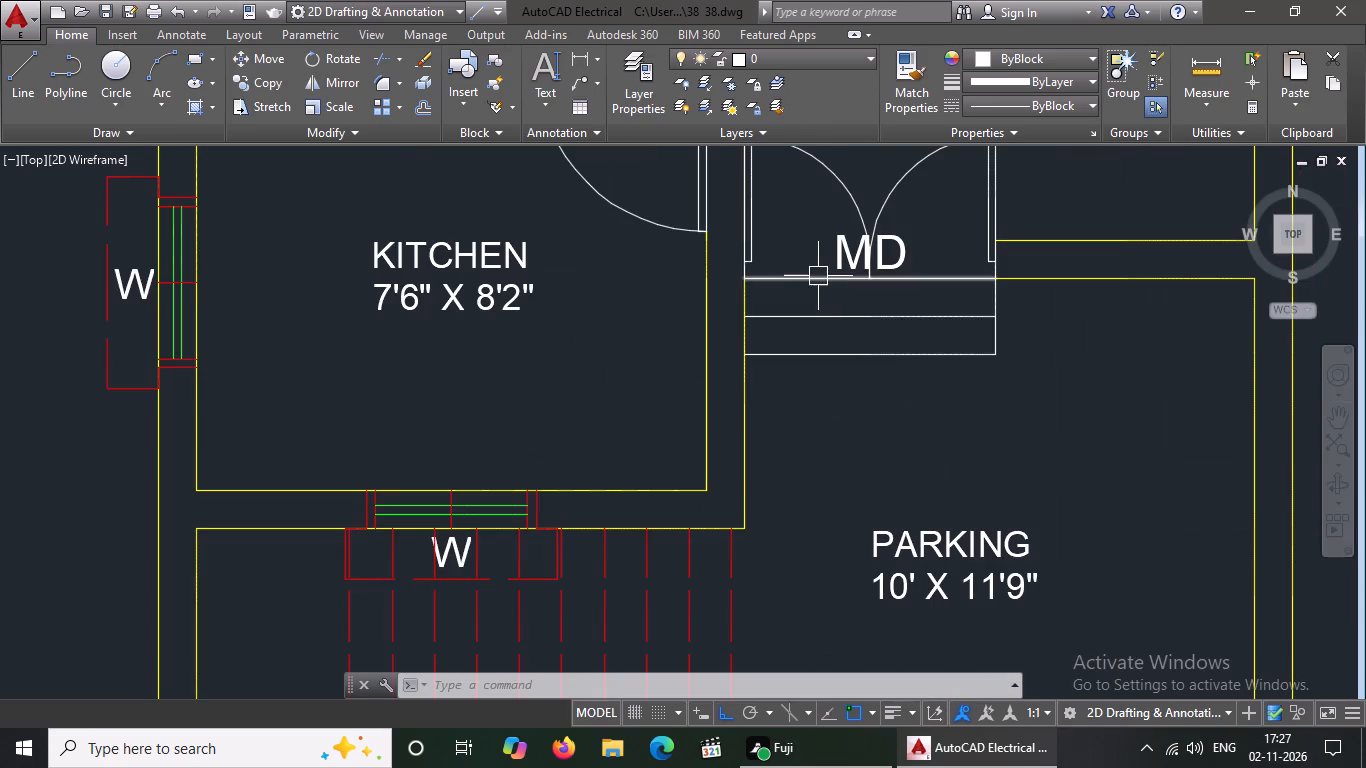
click(817, 275)
click(977, 48)
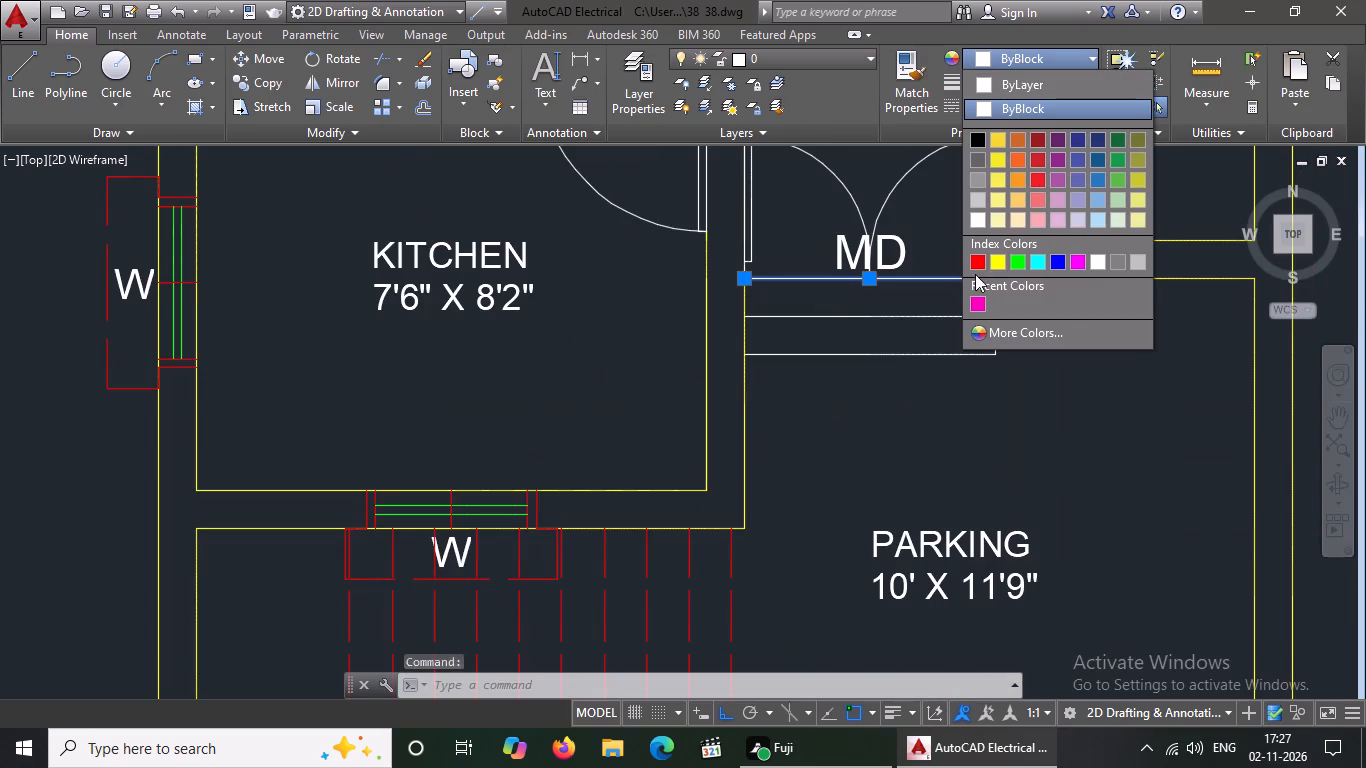
click(971, 258)
key(Escape)
click(862, 321)
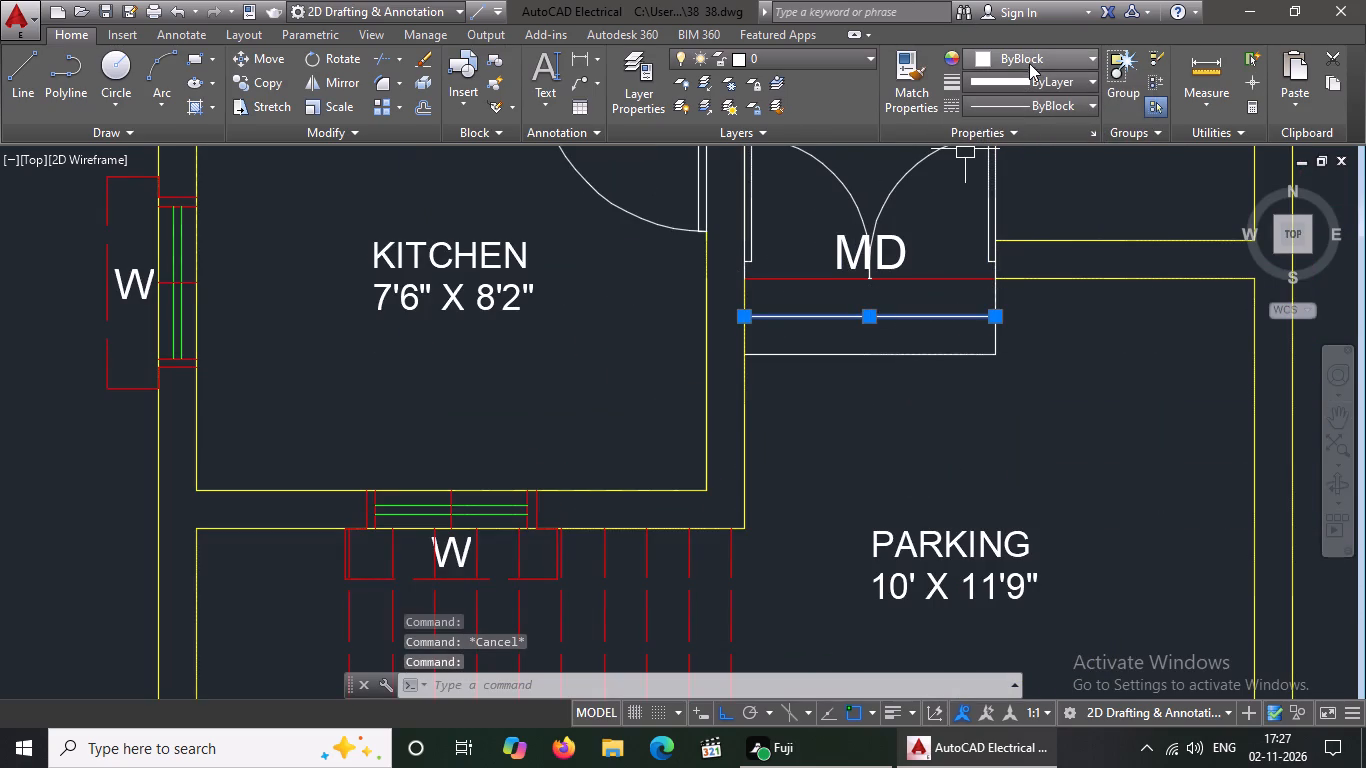
click(1029, 61)
click(978, 257)
key(Escape)
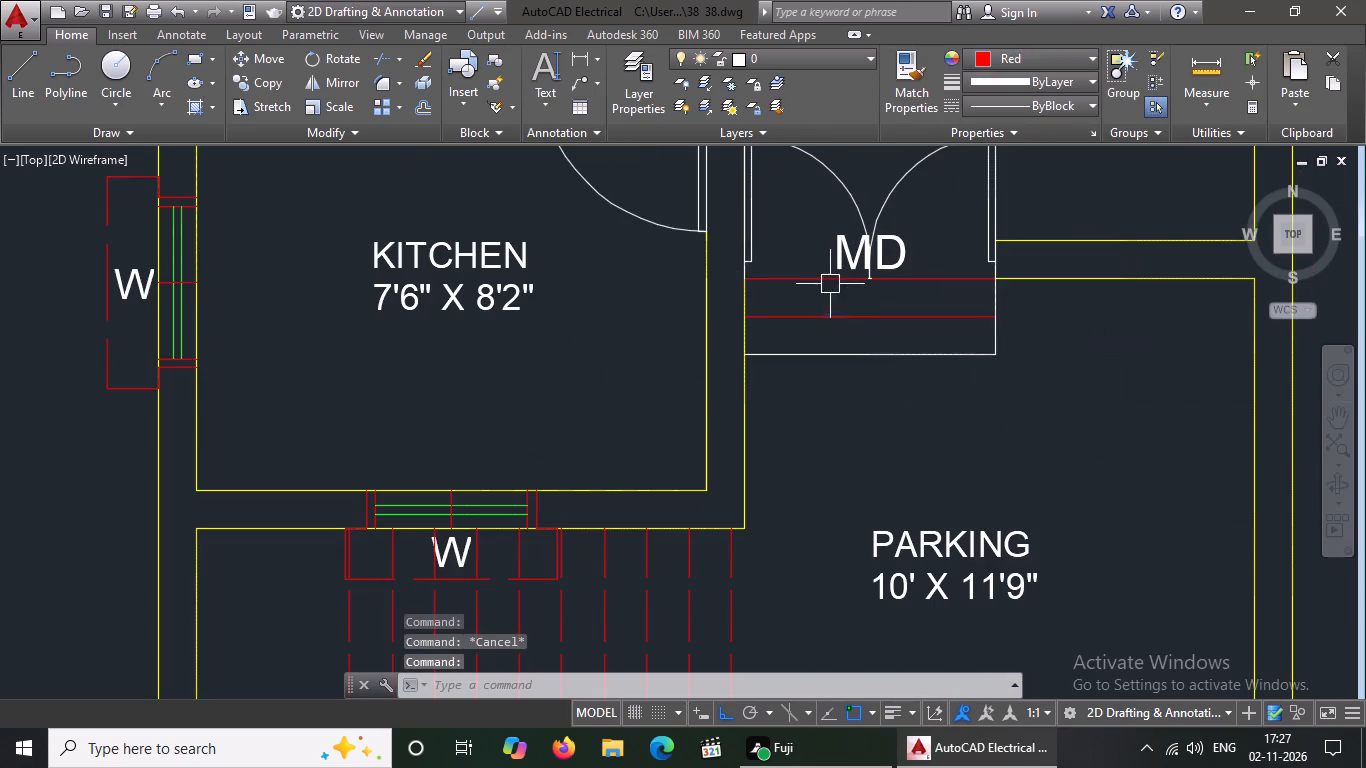
Draw a line along the kitchen-side end of the main door (MD) steps, from the threshold to the front edge.
click(24, 86)
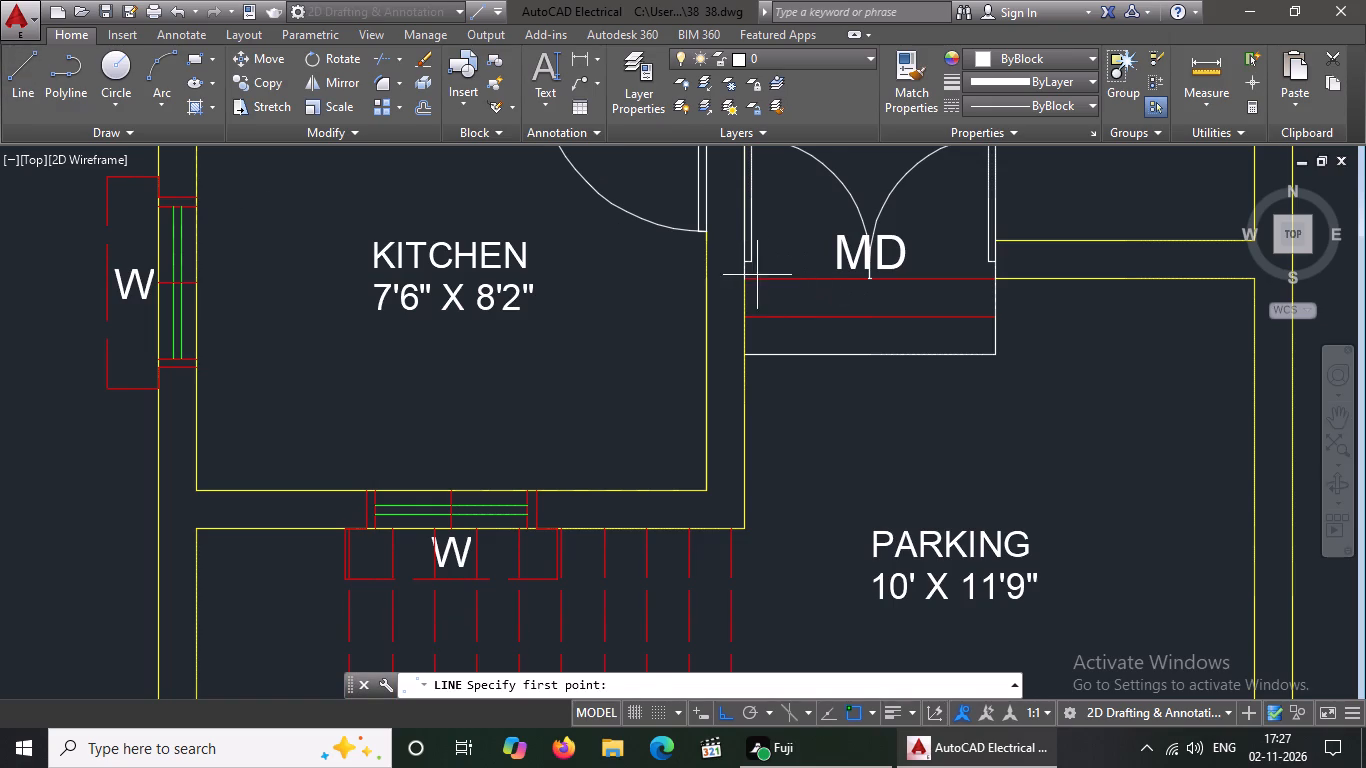
click(744, 280)
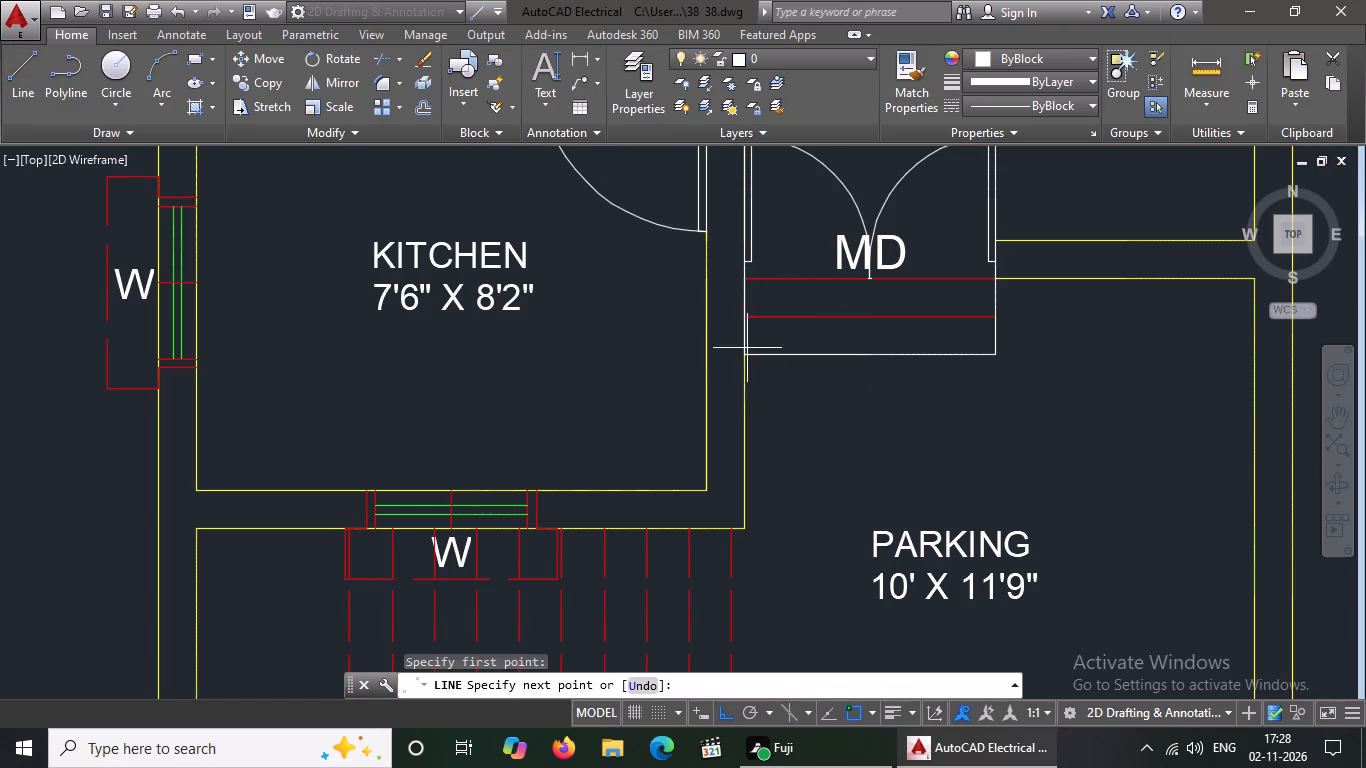
click(747, 348)
key(Escape)
Colour the kitchen-side end line of the main door (MD) steps red.
click(990, 59)
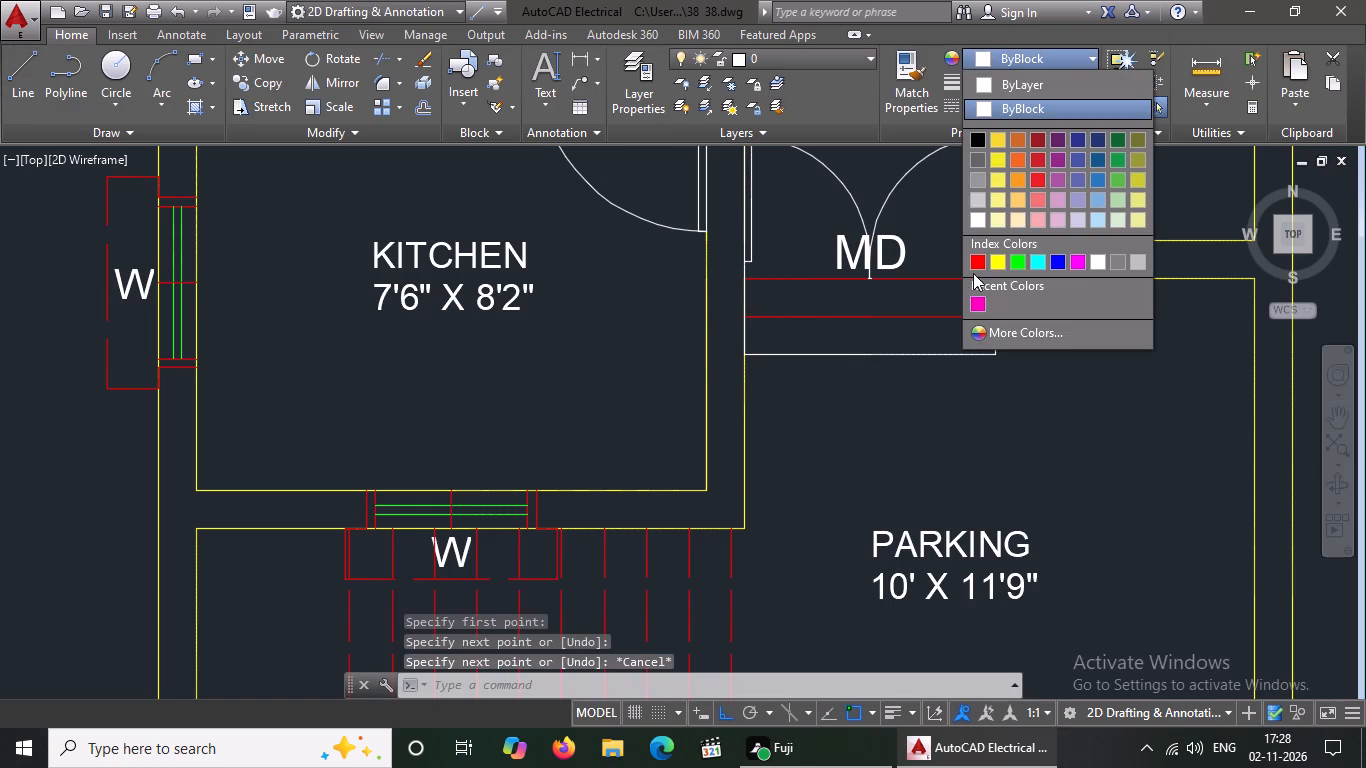
click(974, 262)
key(Escape)
click(749, 340)
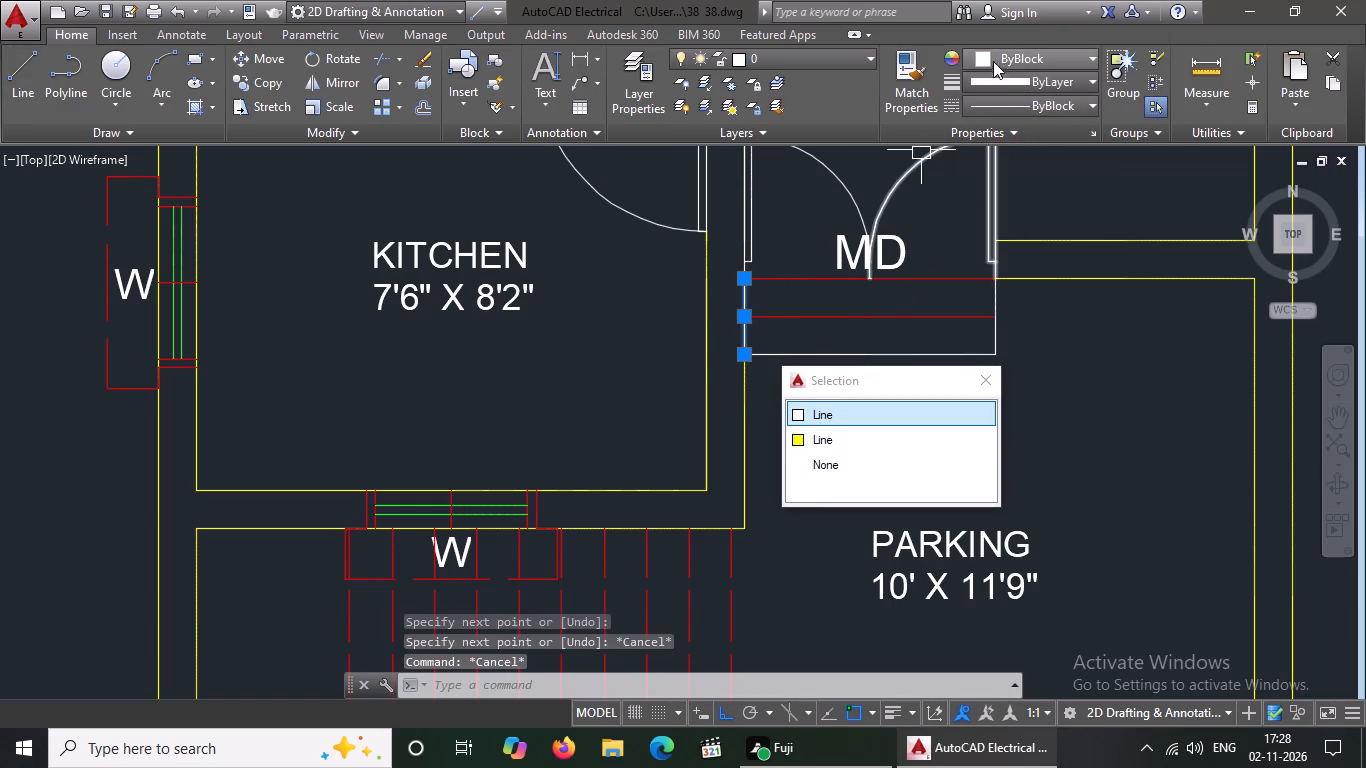
click(995, 58)
click(972, 259)
key(Escape)
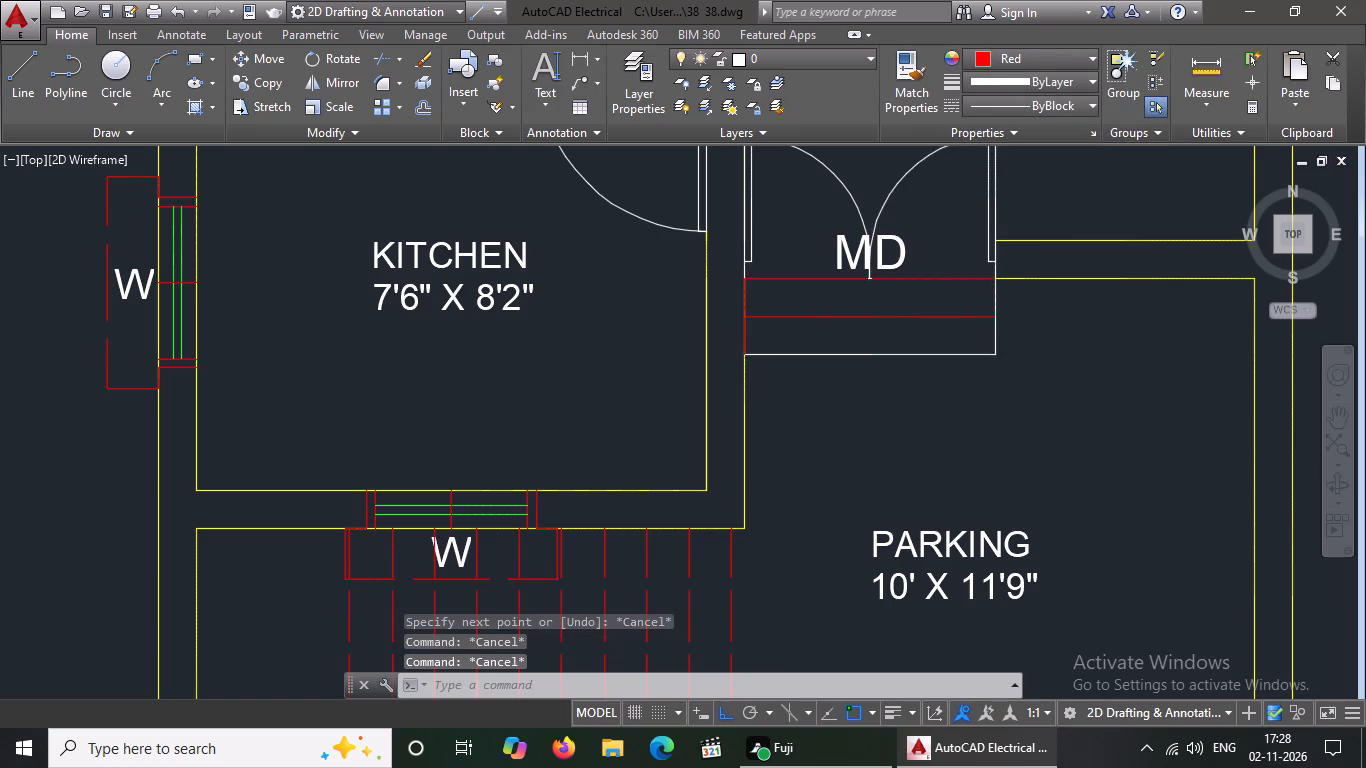
Colour the front edge and the remaining end line of the main door (MD) steps red.
click(828, 352)
click(1002, 59)
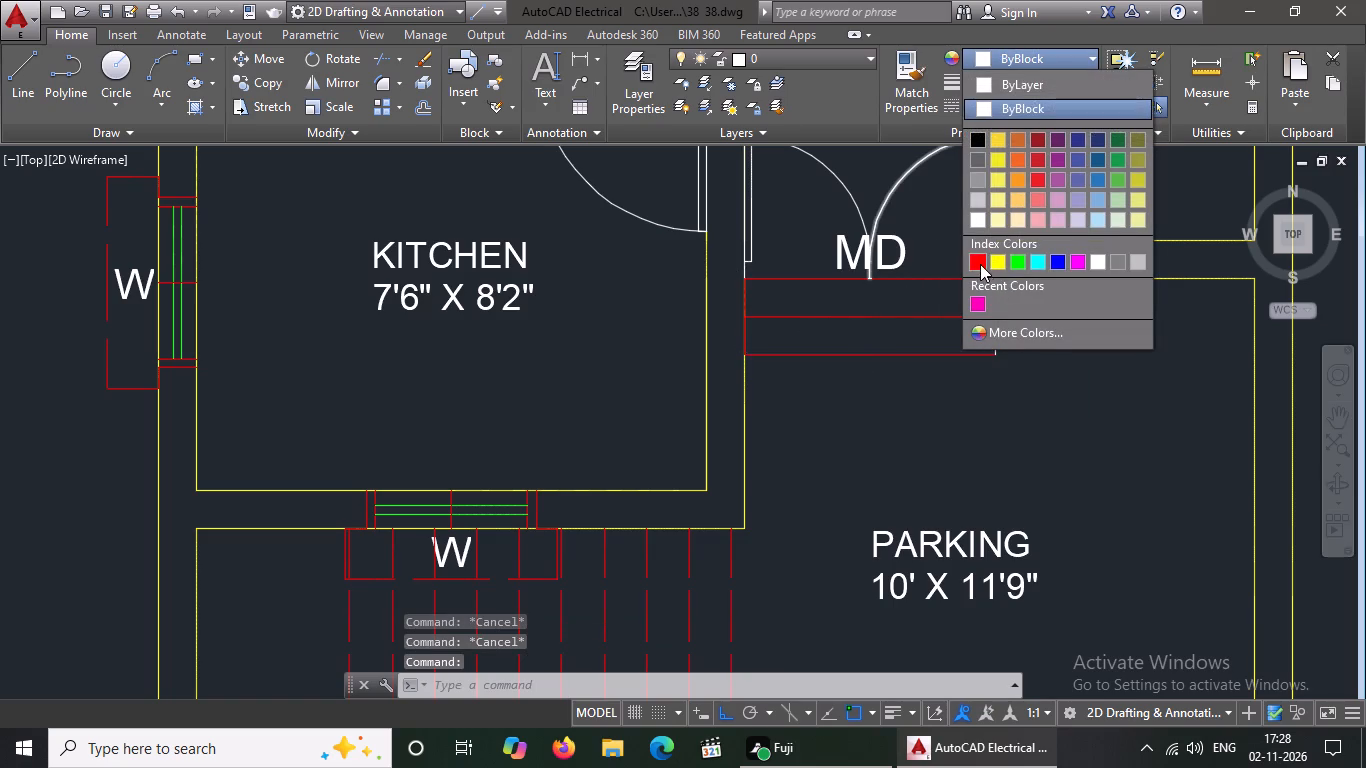
click(980, 264)
key(Escape)
click(992, 334)
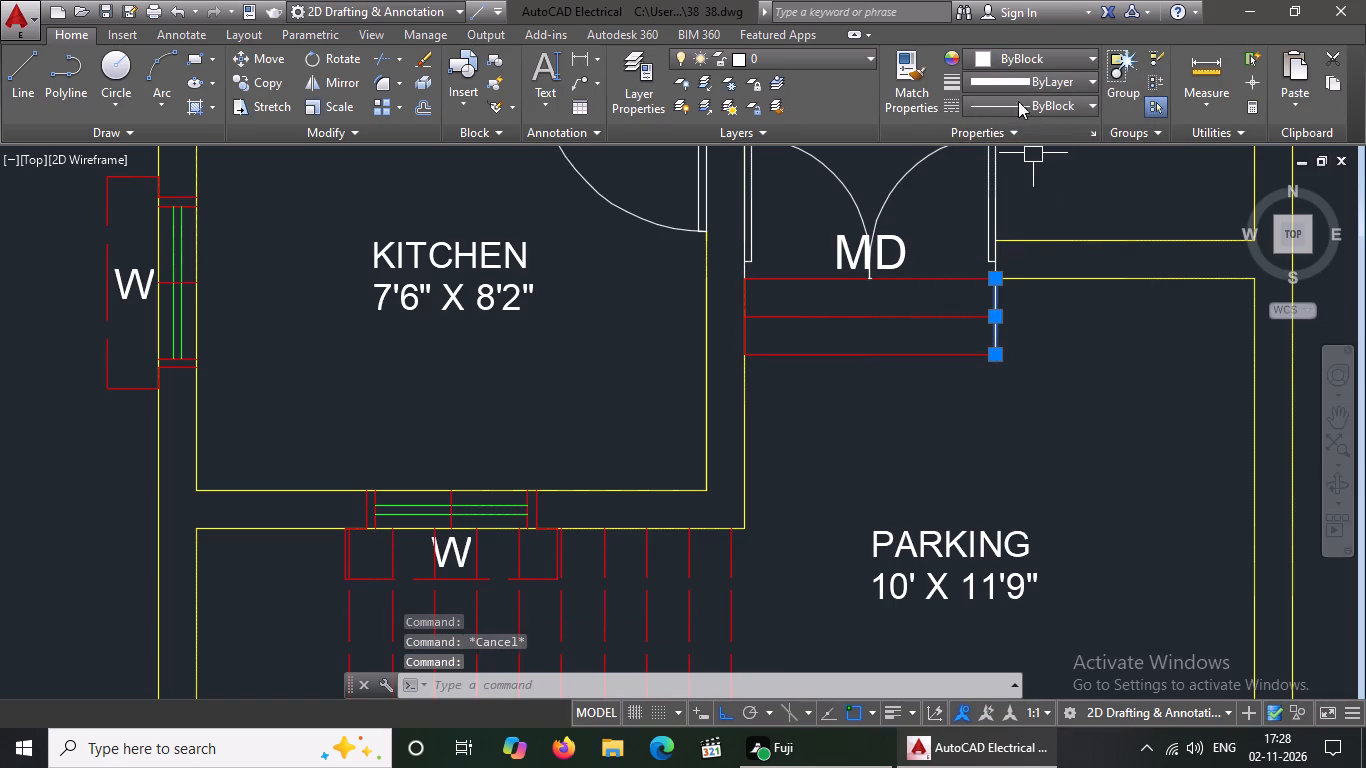
click(1016, 58)
click(978, 265)
key(Escape)
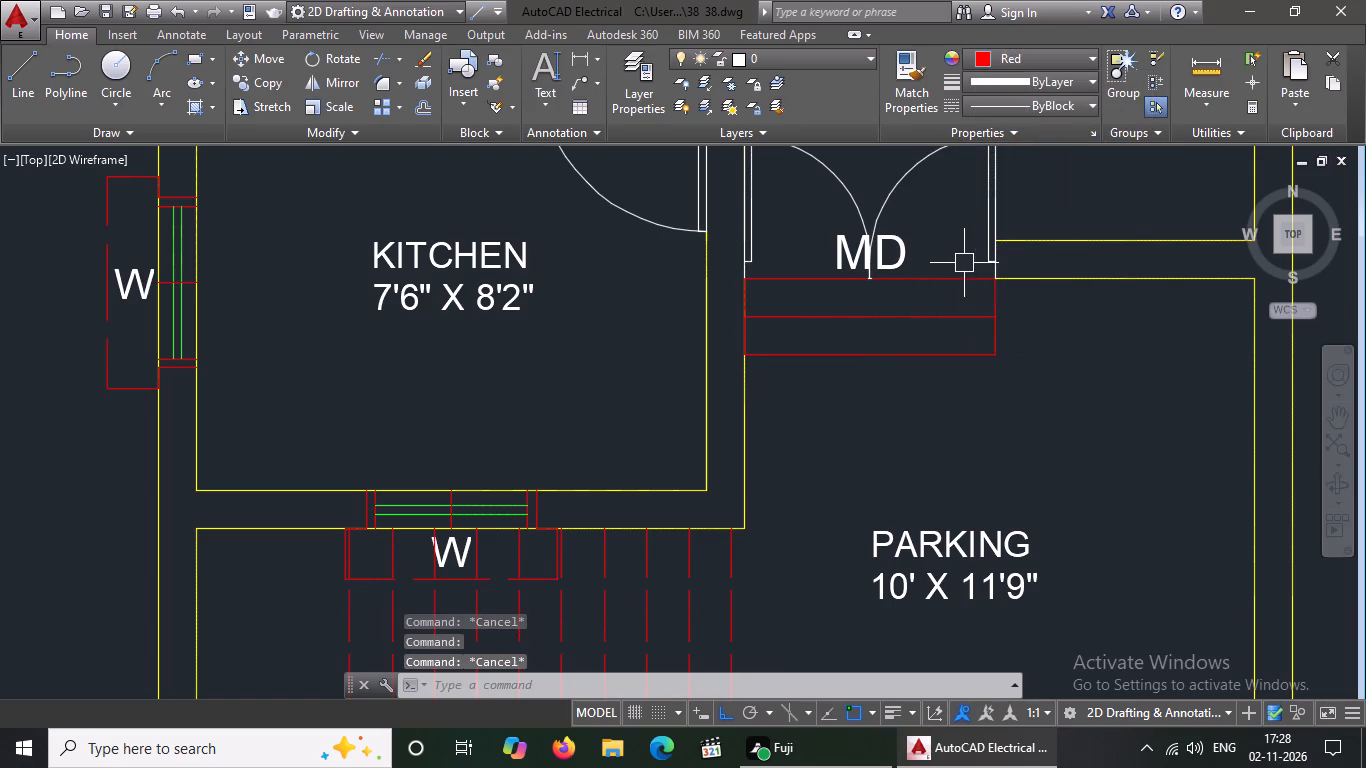
Colour the bedroom-side end lines and the long outer dashed line of the drawing room window projection red.
scroll(961, 269, down, 2)
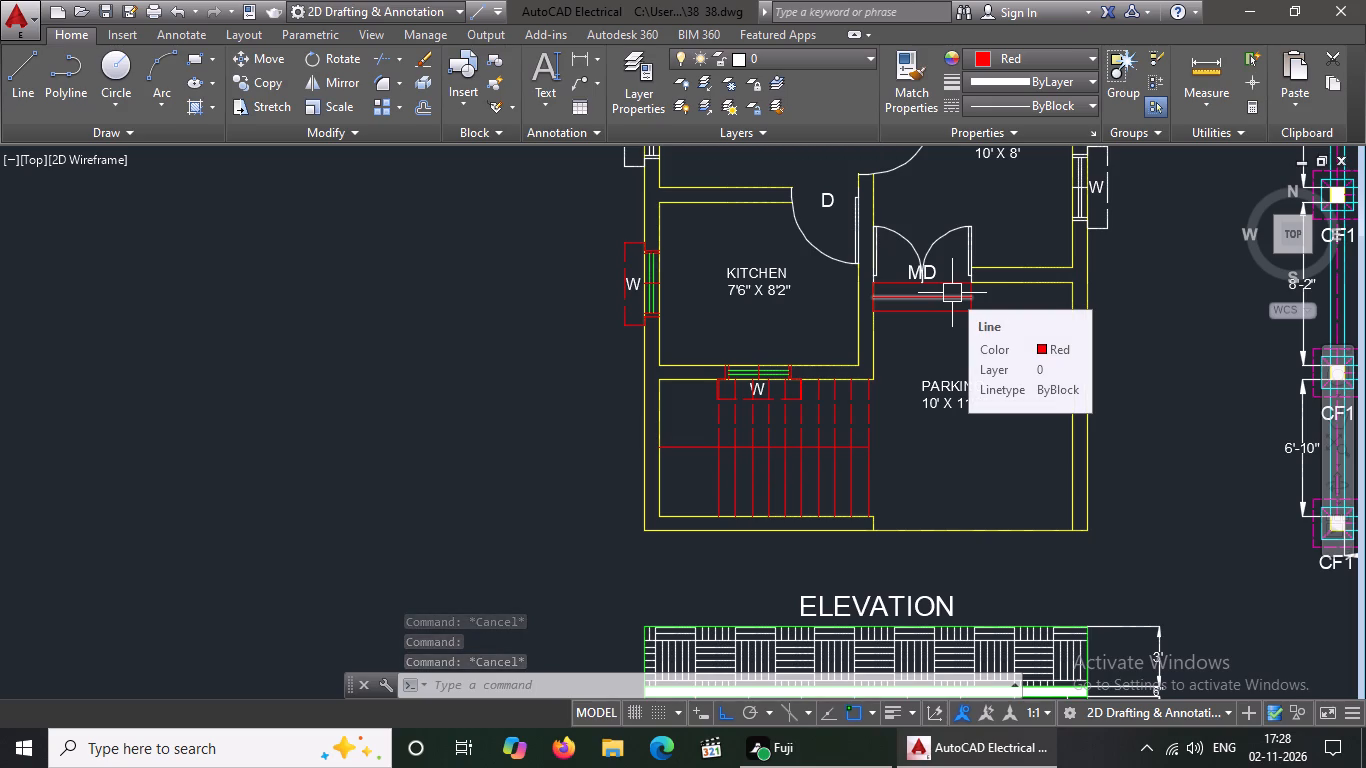
scroll(936, 355, down, 2)
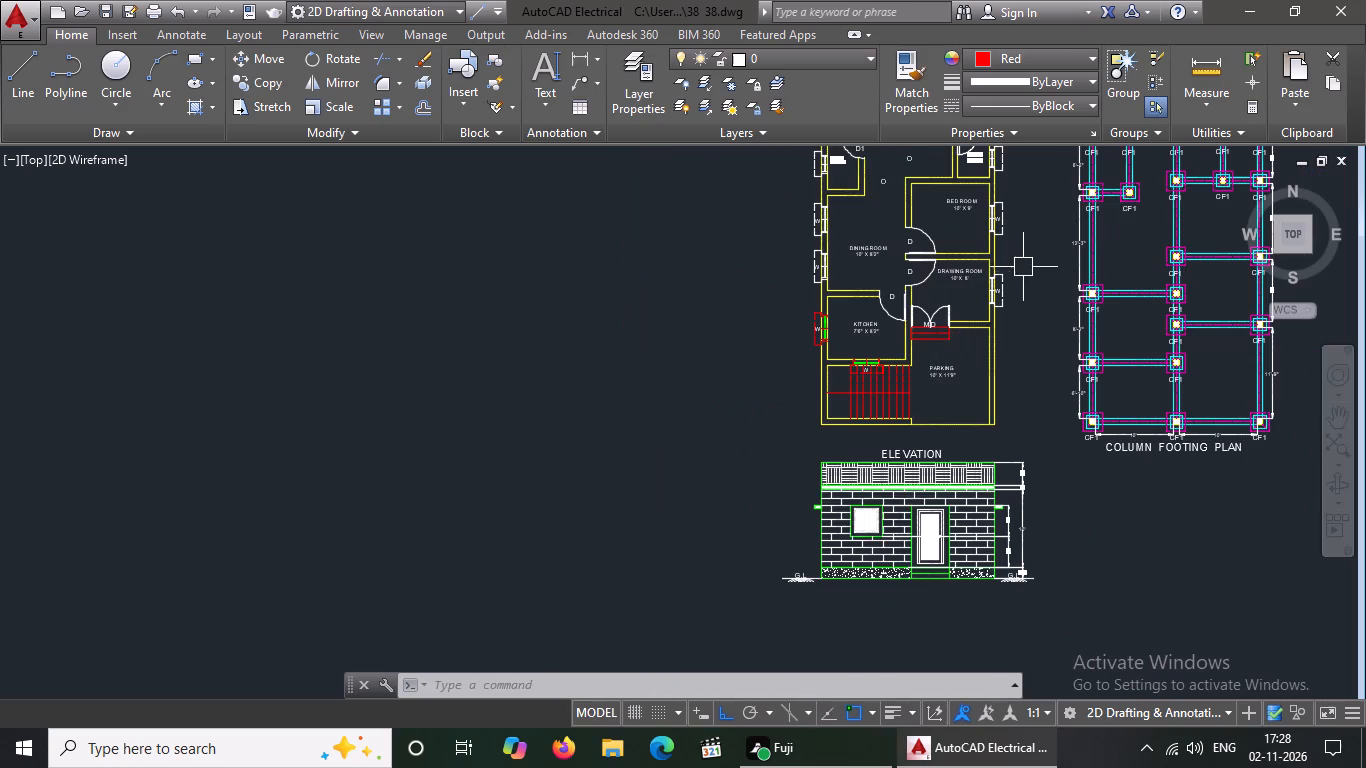
scroll(1033, 271, up, 3)
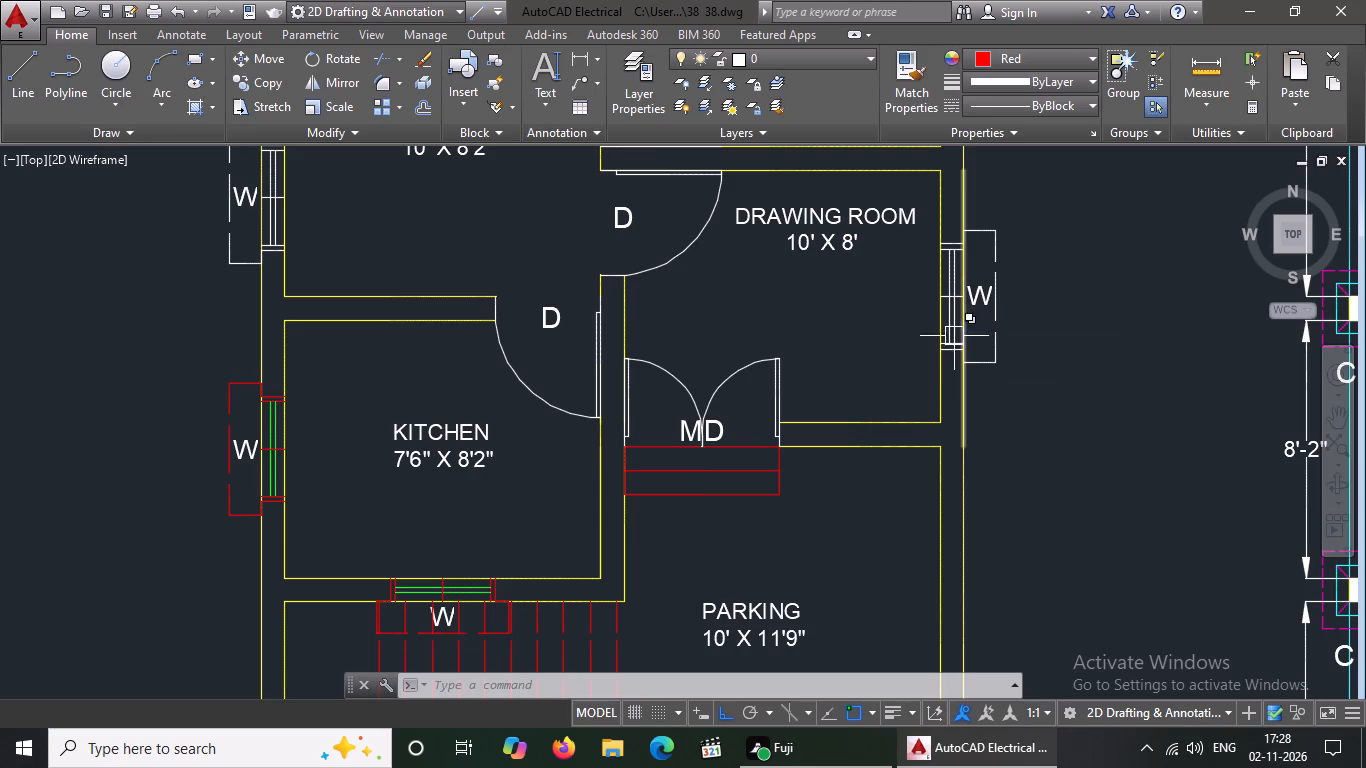
scroll(956, 205, up, 1)
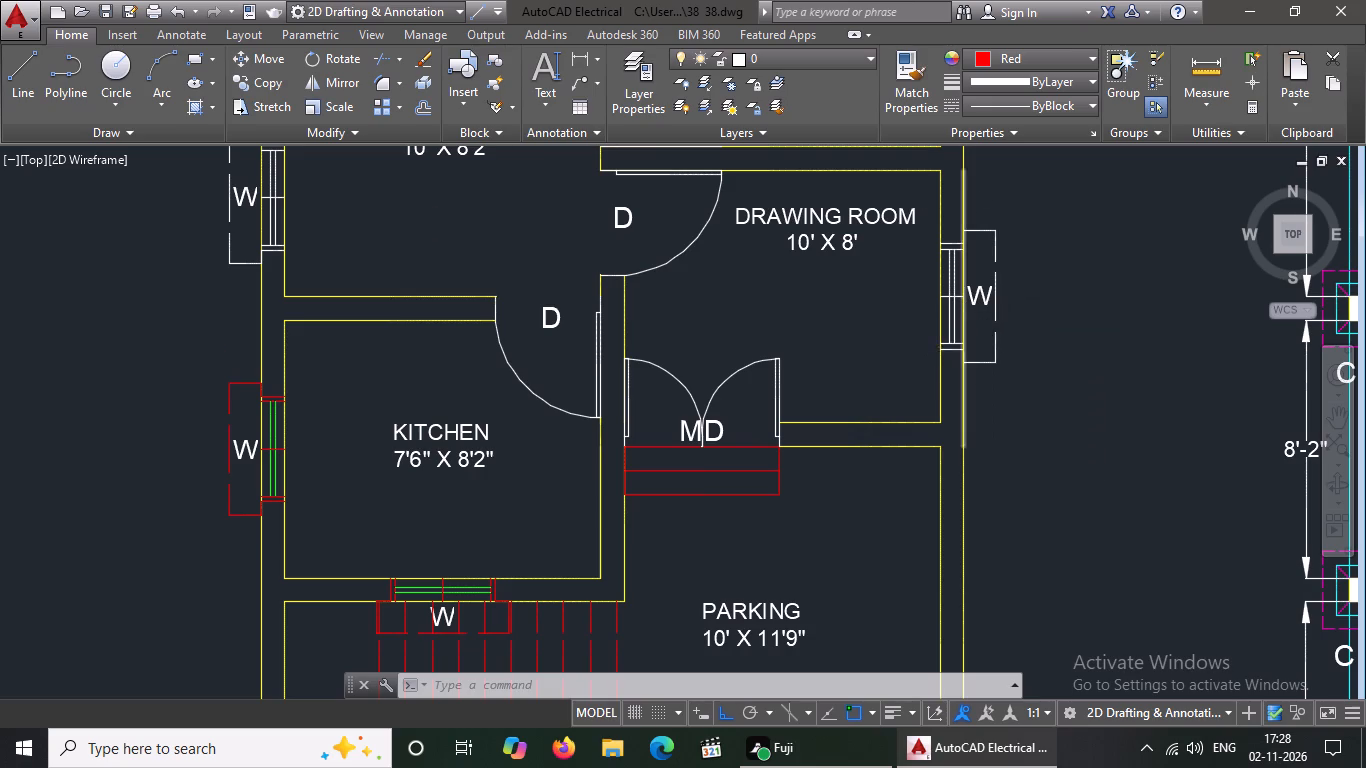
click(952, 220)
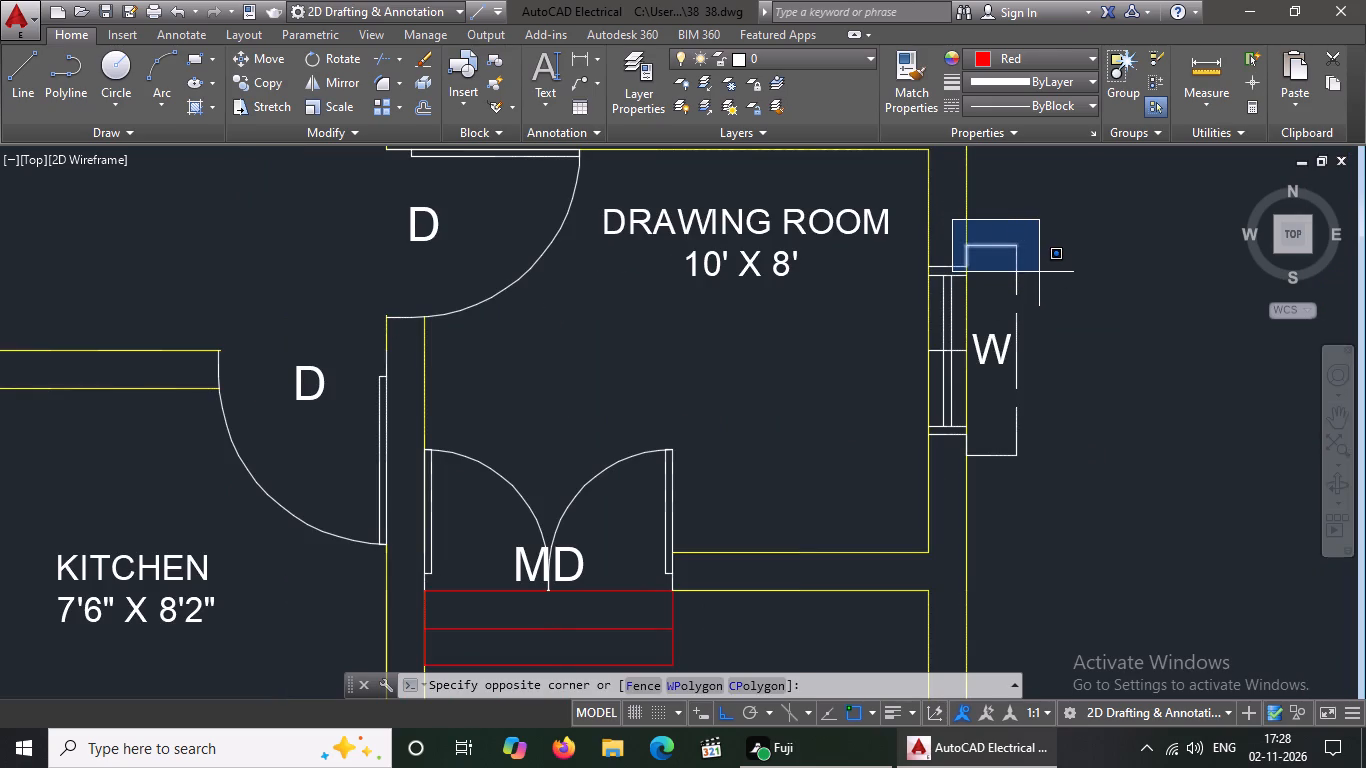
click(1040, 272)
click(1029, 63)
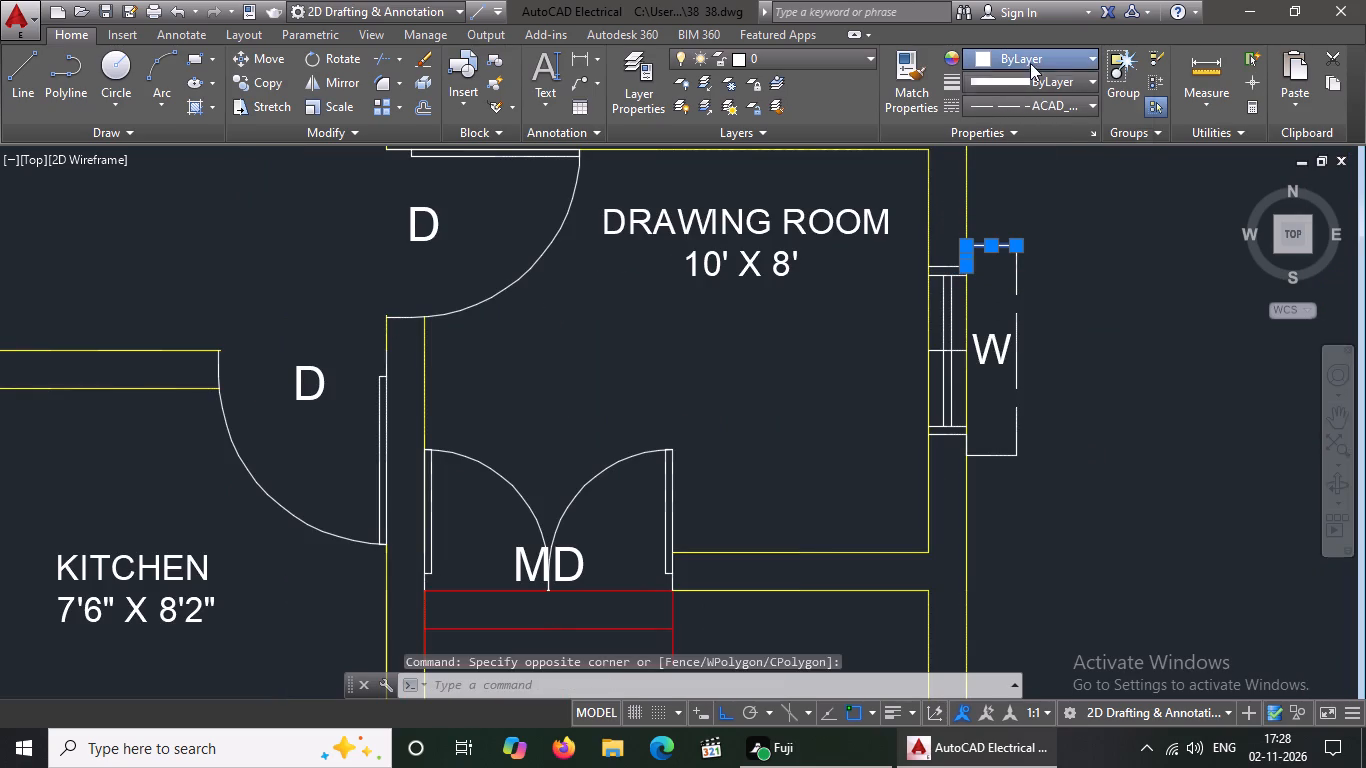
click(979, 261)
click(1012, 322)
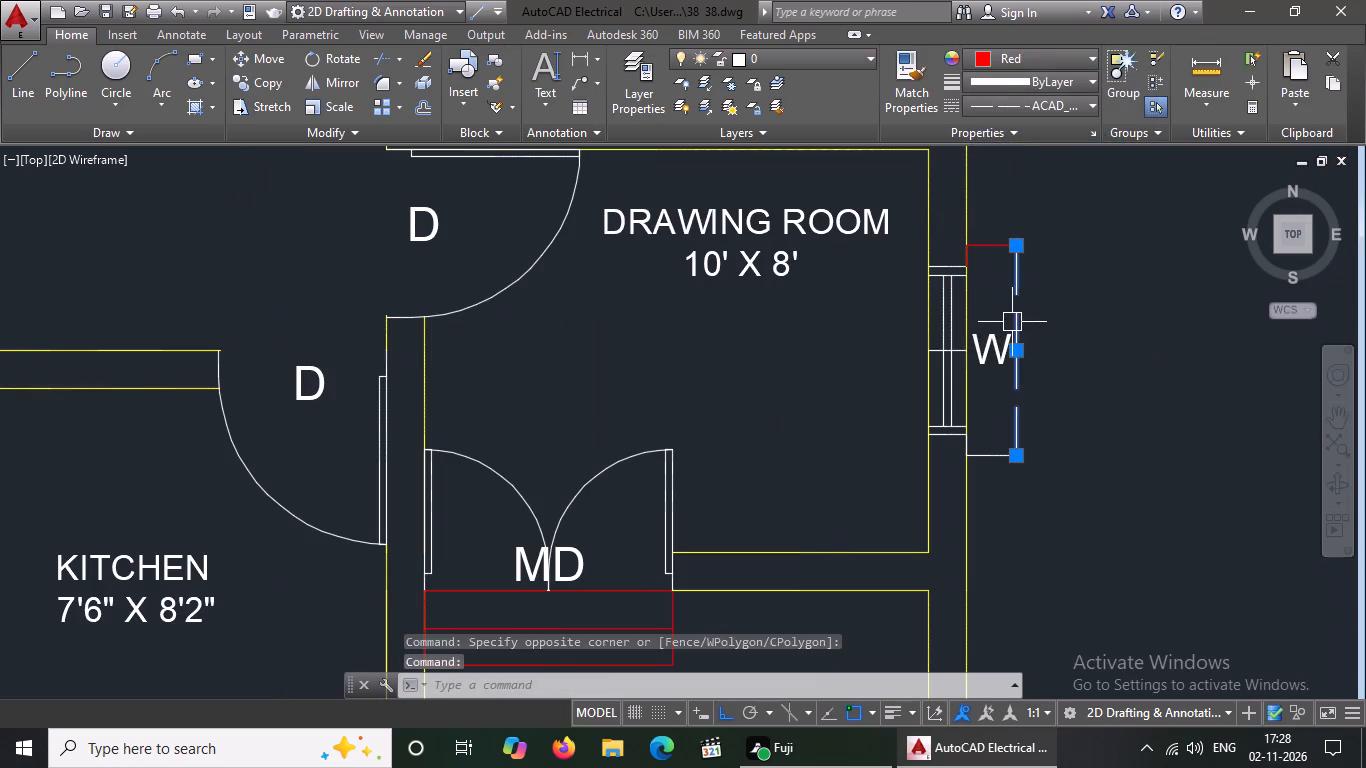
click(1008, 54)
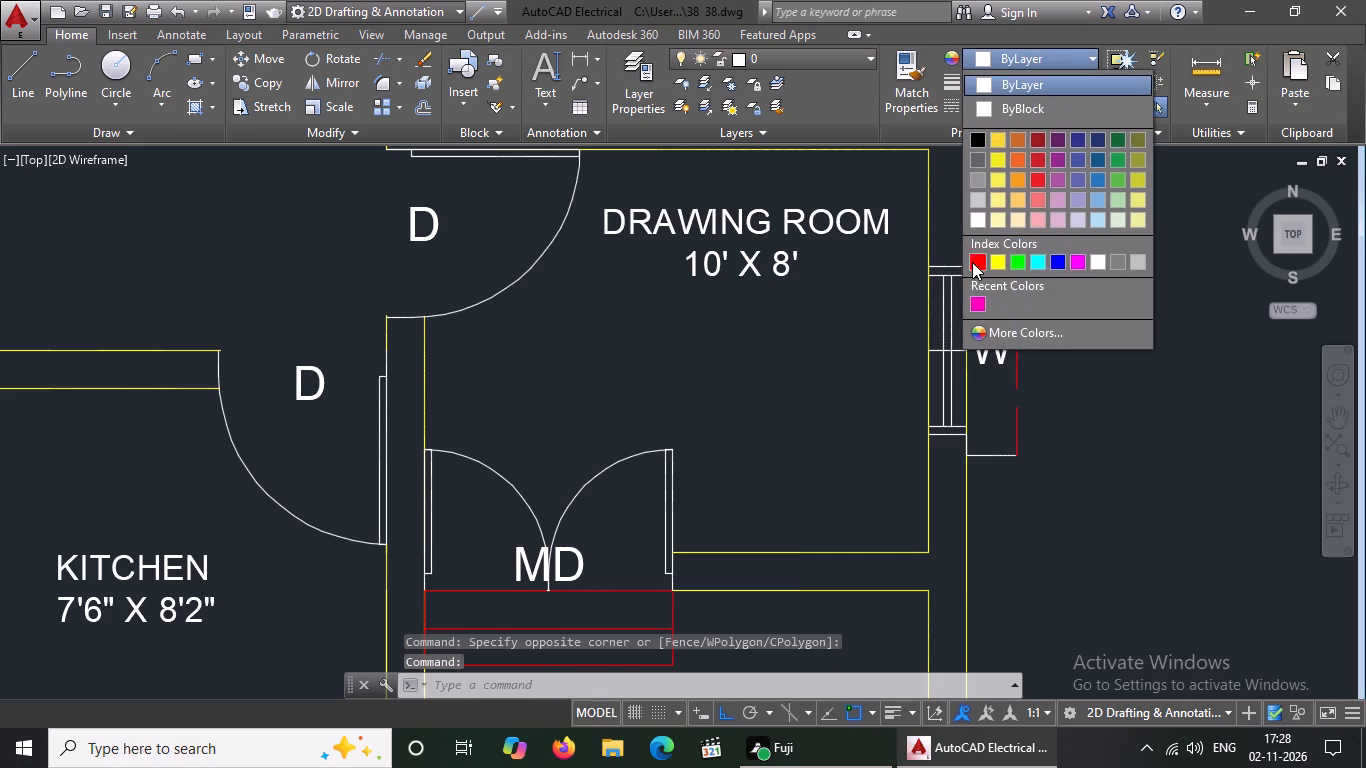
click(972, 262)
Colour the parking-side end lines of the drawing room window projection red.
scroll(1002, 495, up, 3)
scroll(1006, 455, down, 2)
scroll(962, 398, up, 2)
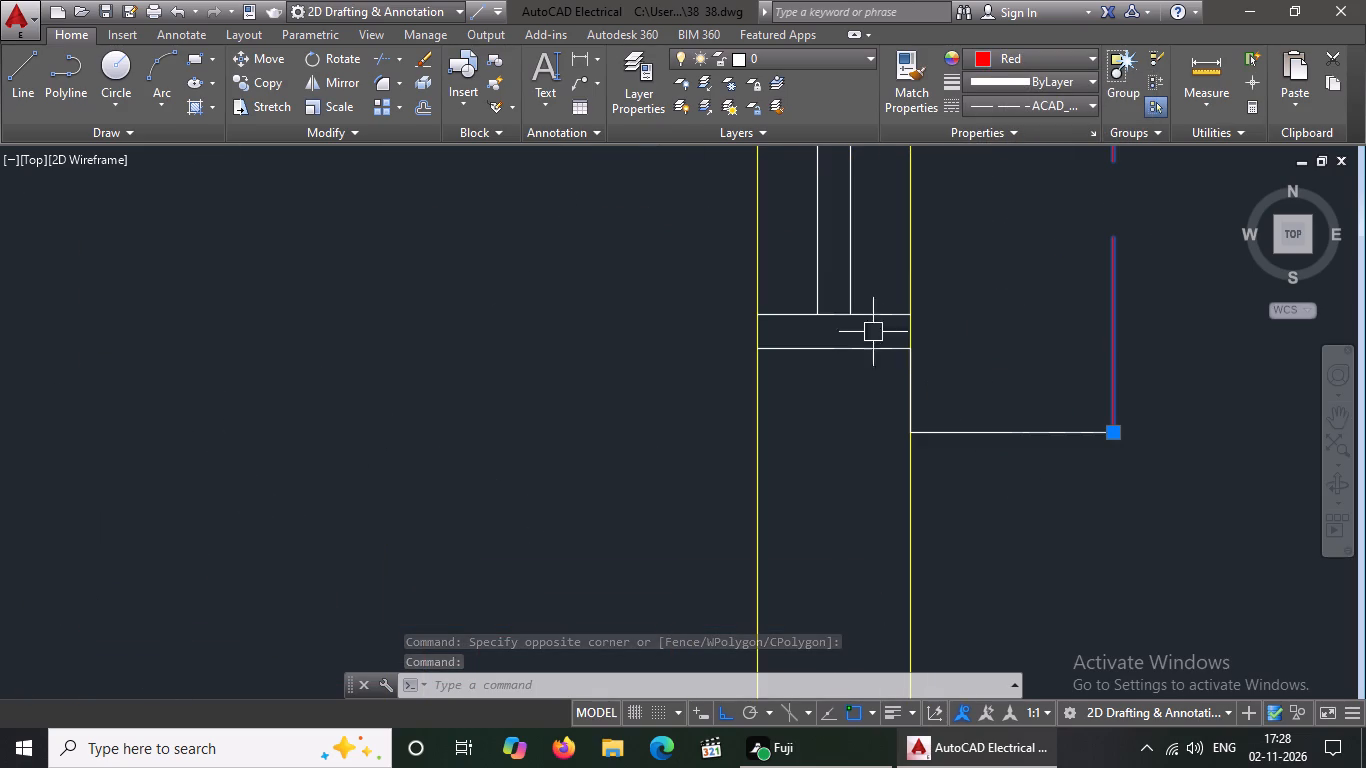
click(863, 277)
click(1121, 497)
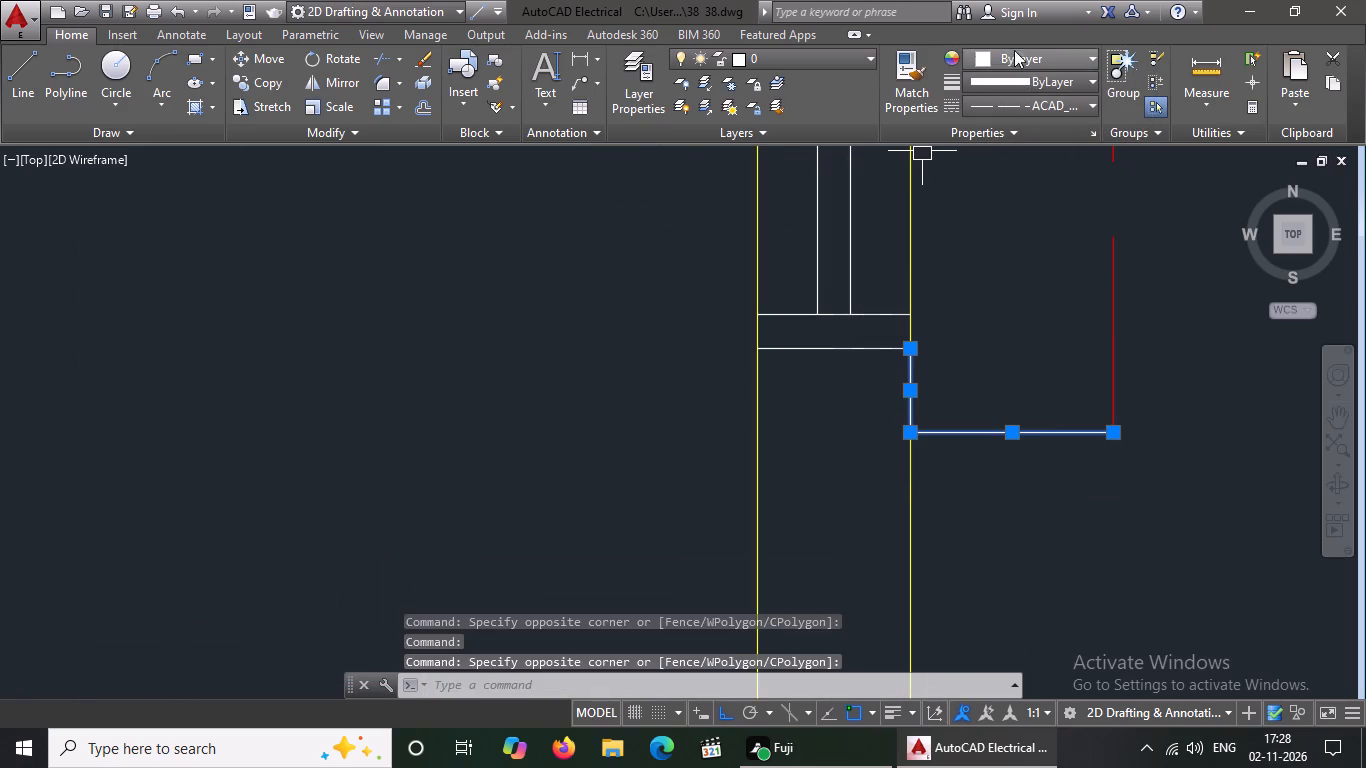
click(1016, 51)
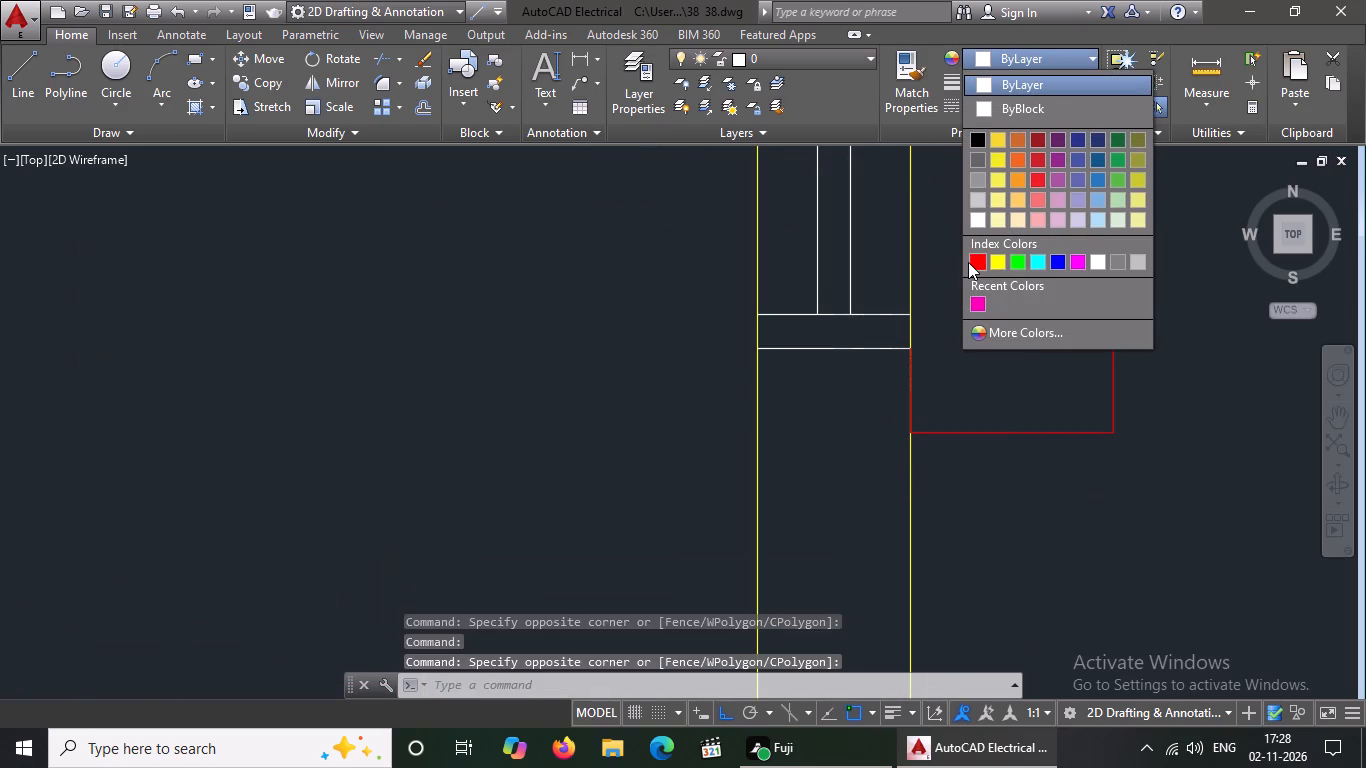
click(973, 259)
scroll(822, 371, down, 3)
key(Escape)
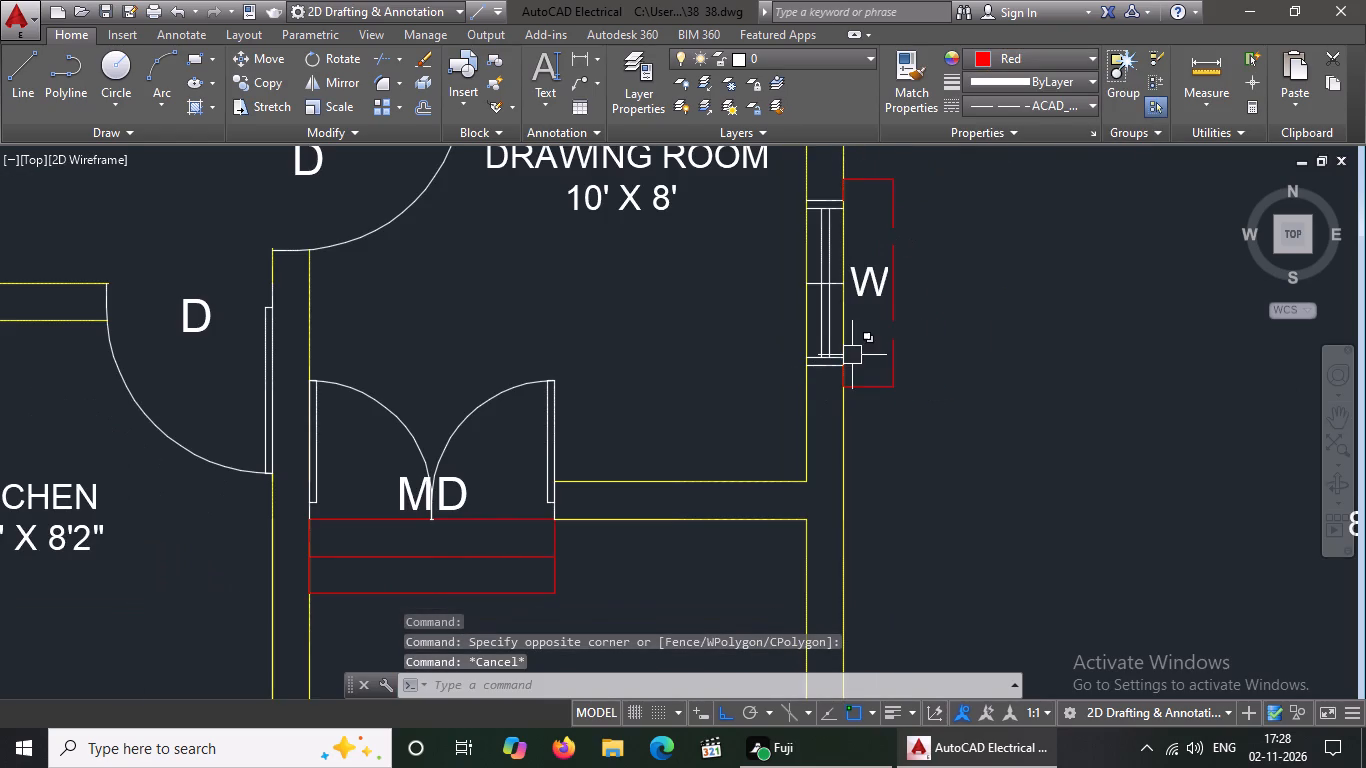
Colour the two glazing lines of the drawing room window green.
scroll(813, 314, up, 2)
click(831, 294)
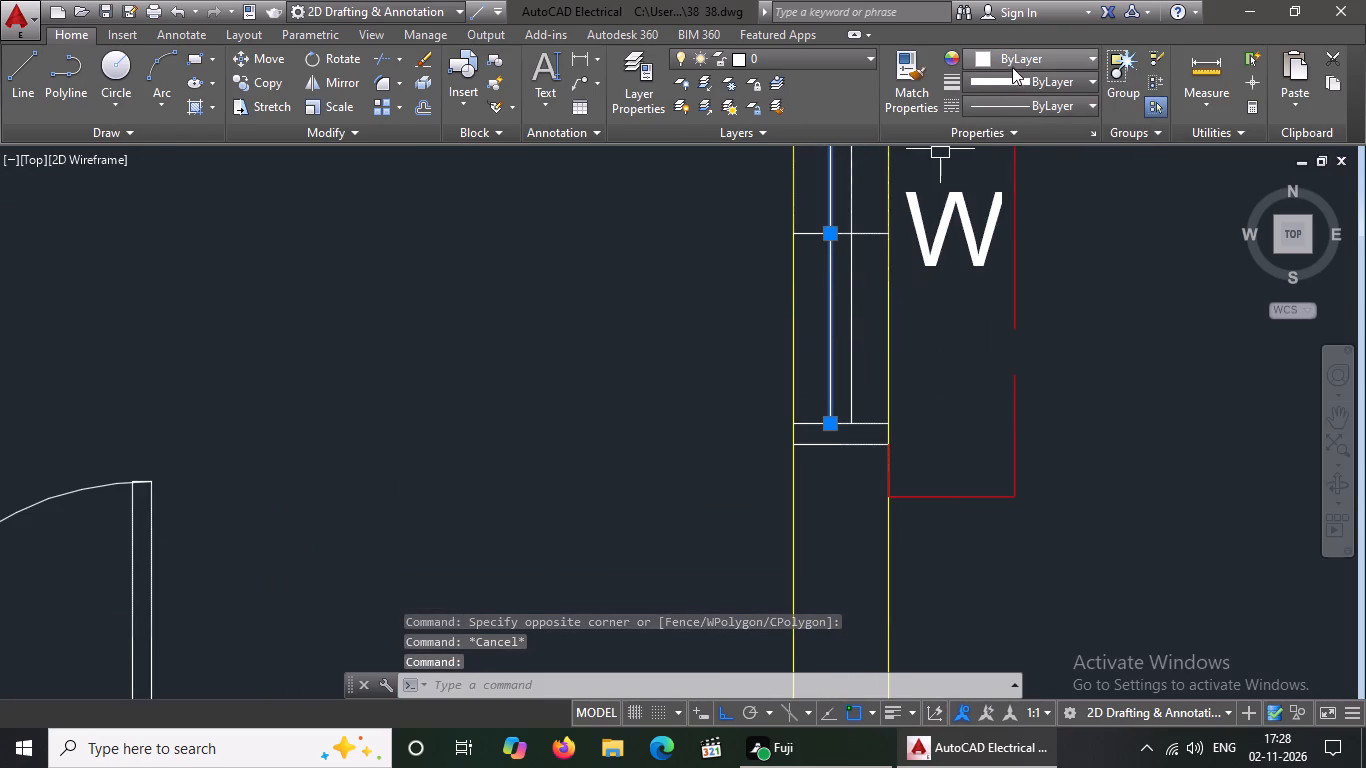
click(1015, 60)
click(1019, 266)
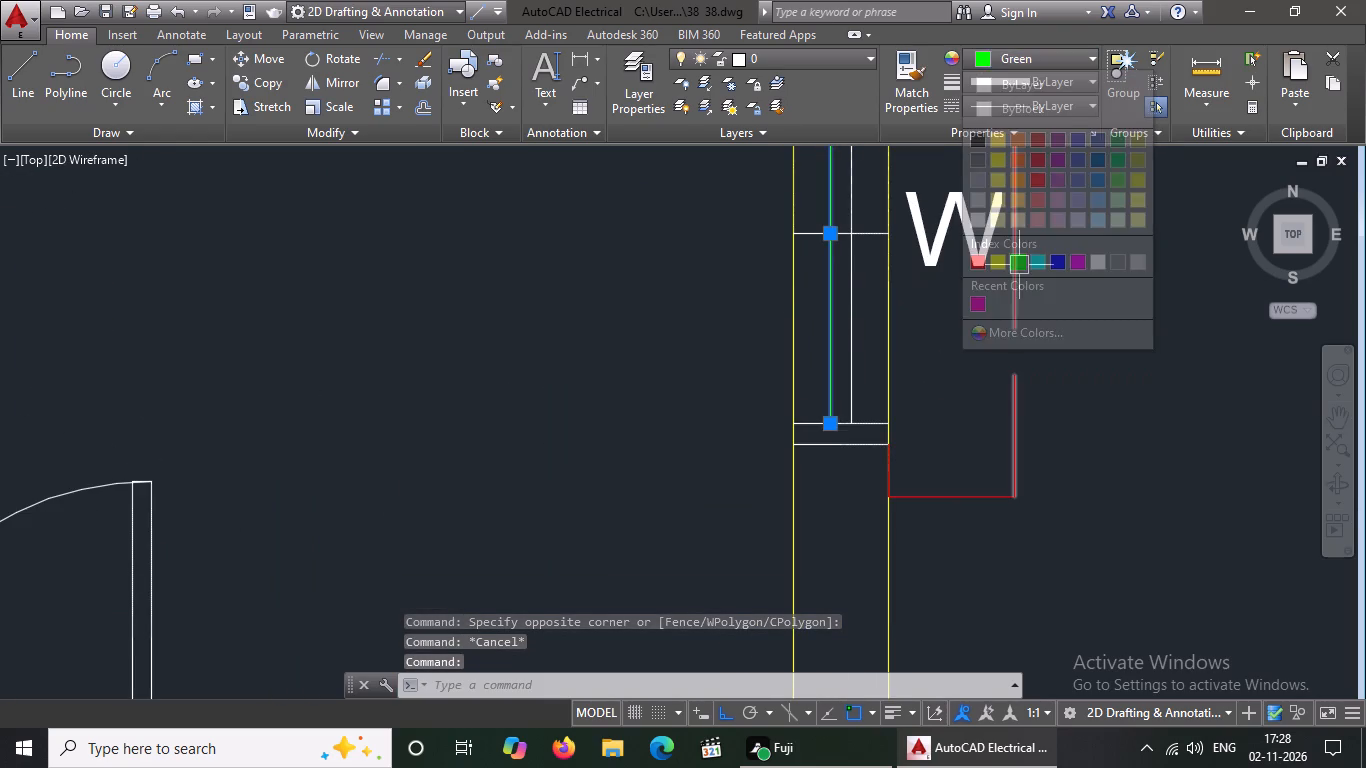
key(Escape)
click(851, 328)
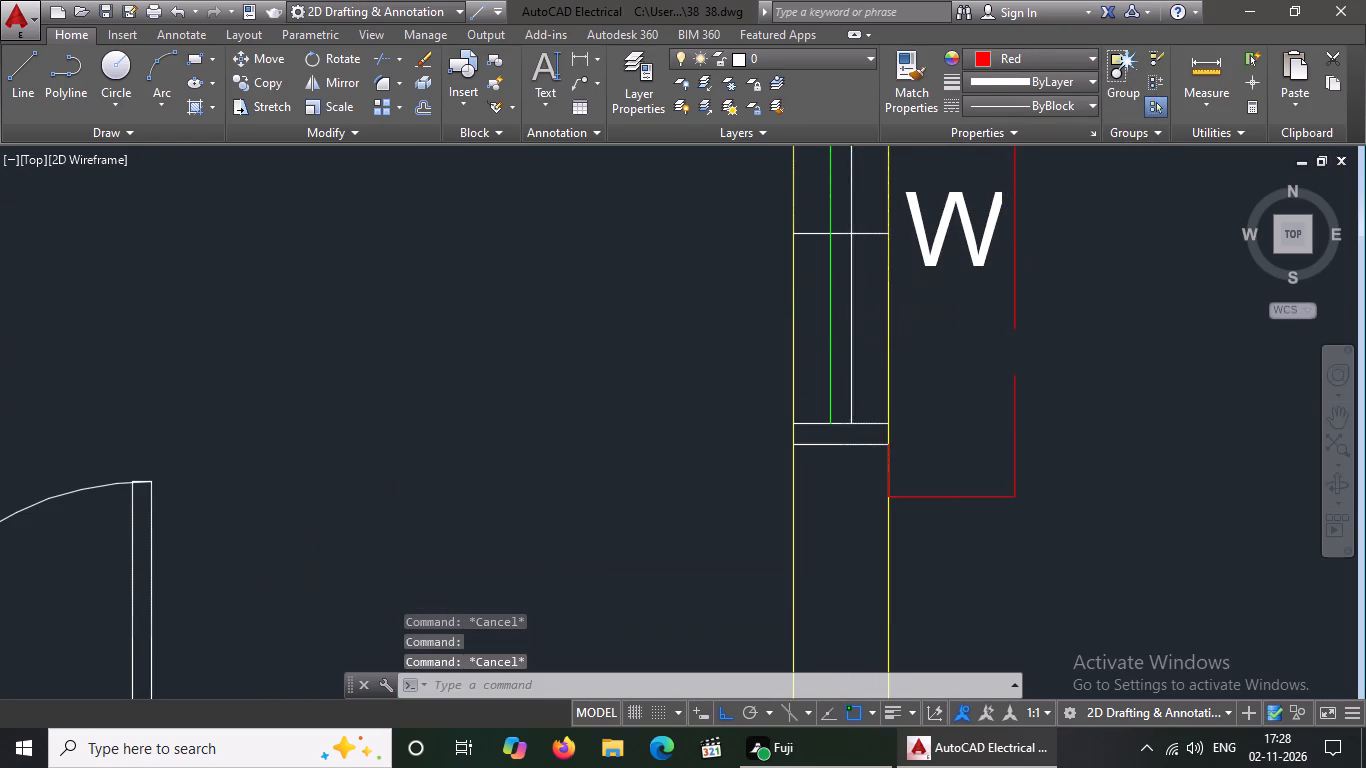
click(1006, 51)
click(1025, 262)
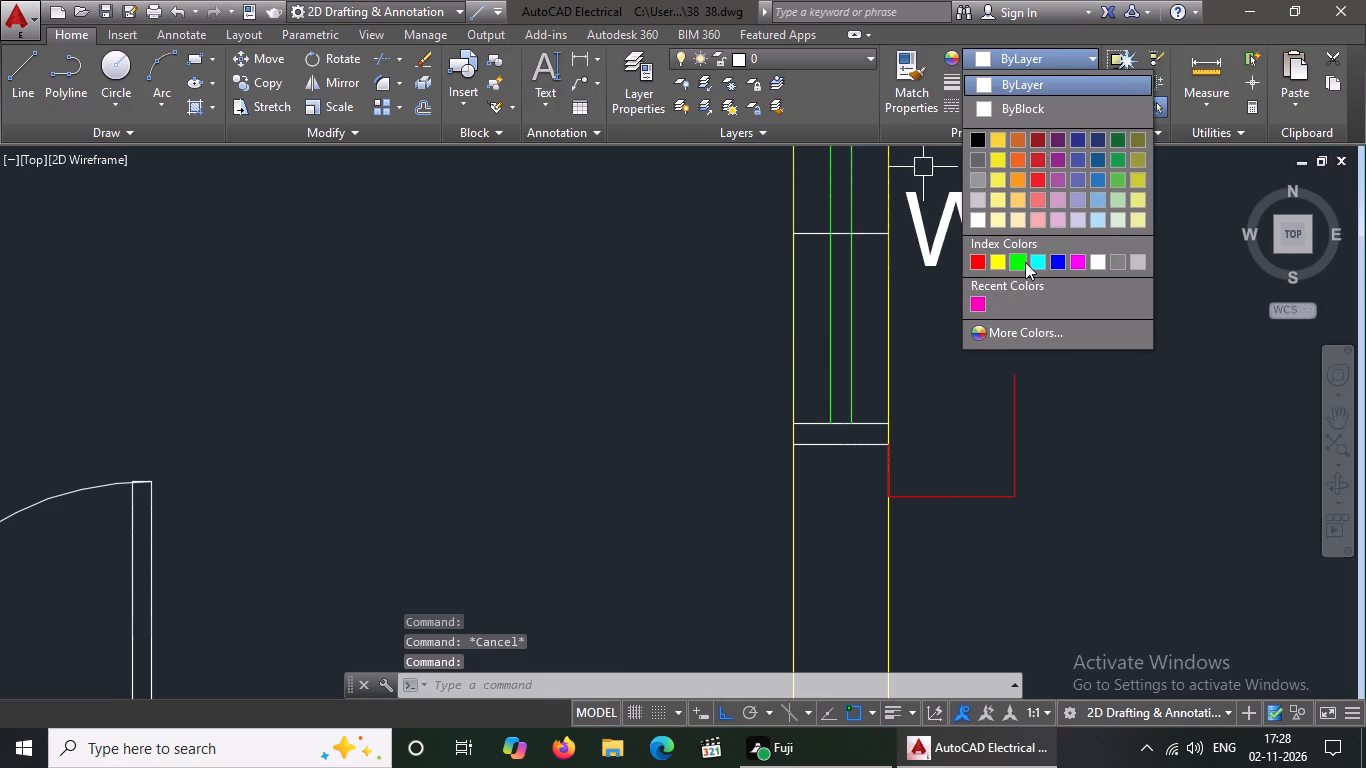
key(Escape)
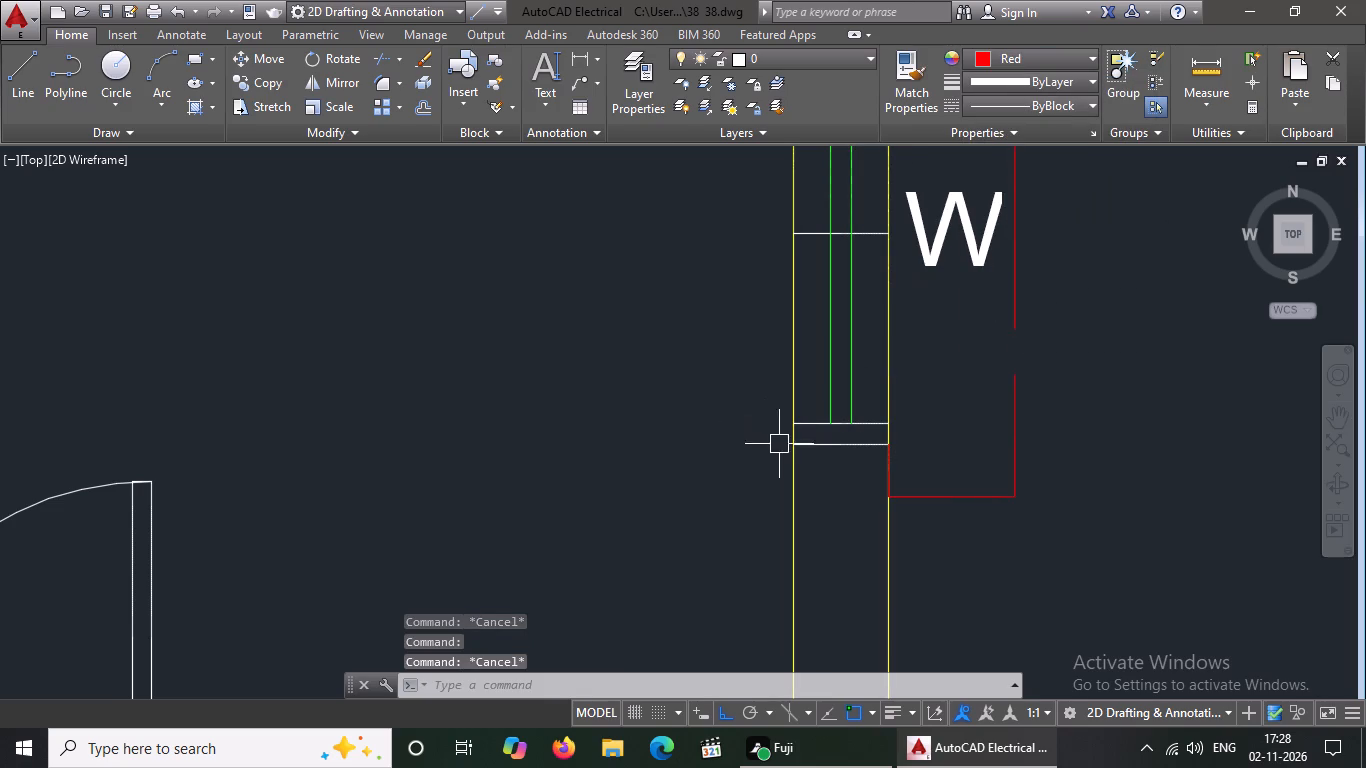
Colour the two parking-side jamb lines of the drawing room window red.
click(849, 444)
click(1009, 53)
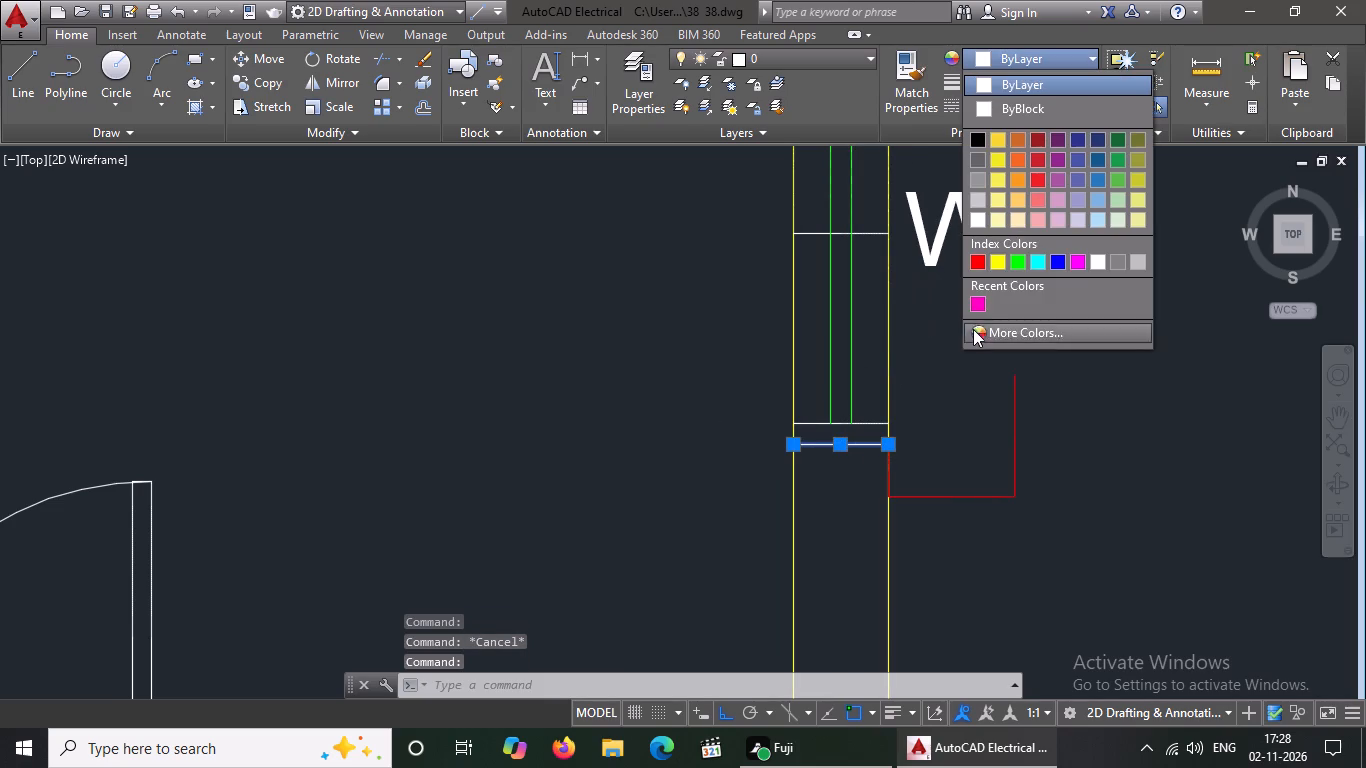
click(974, 266)
key(Escape)
click(865, 420)
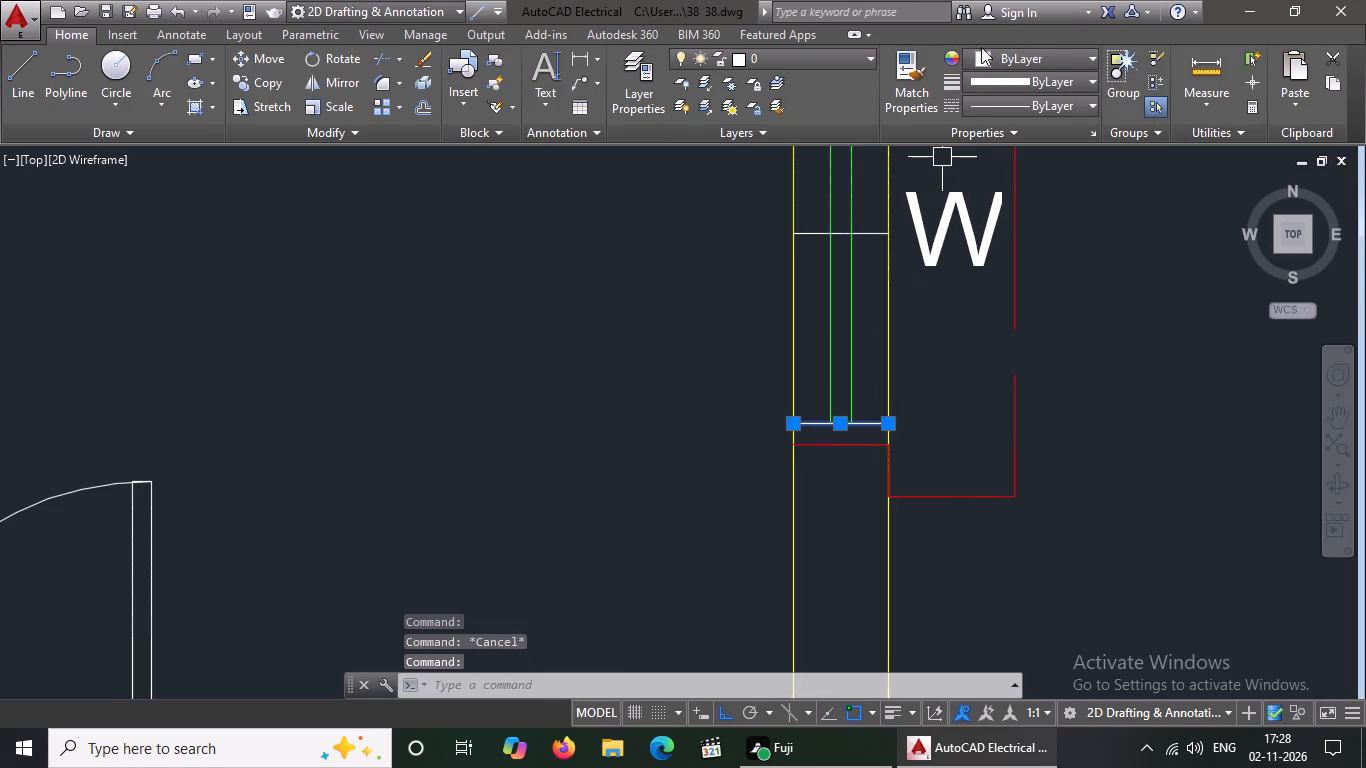
click(996, 56)
click(985, 261)
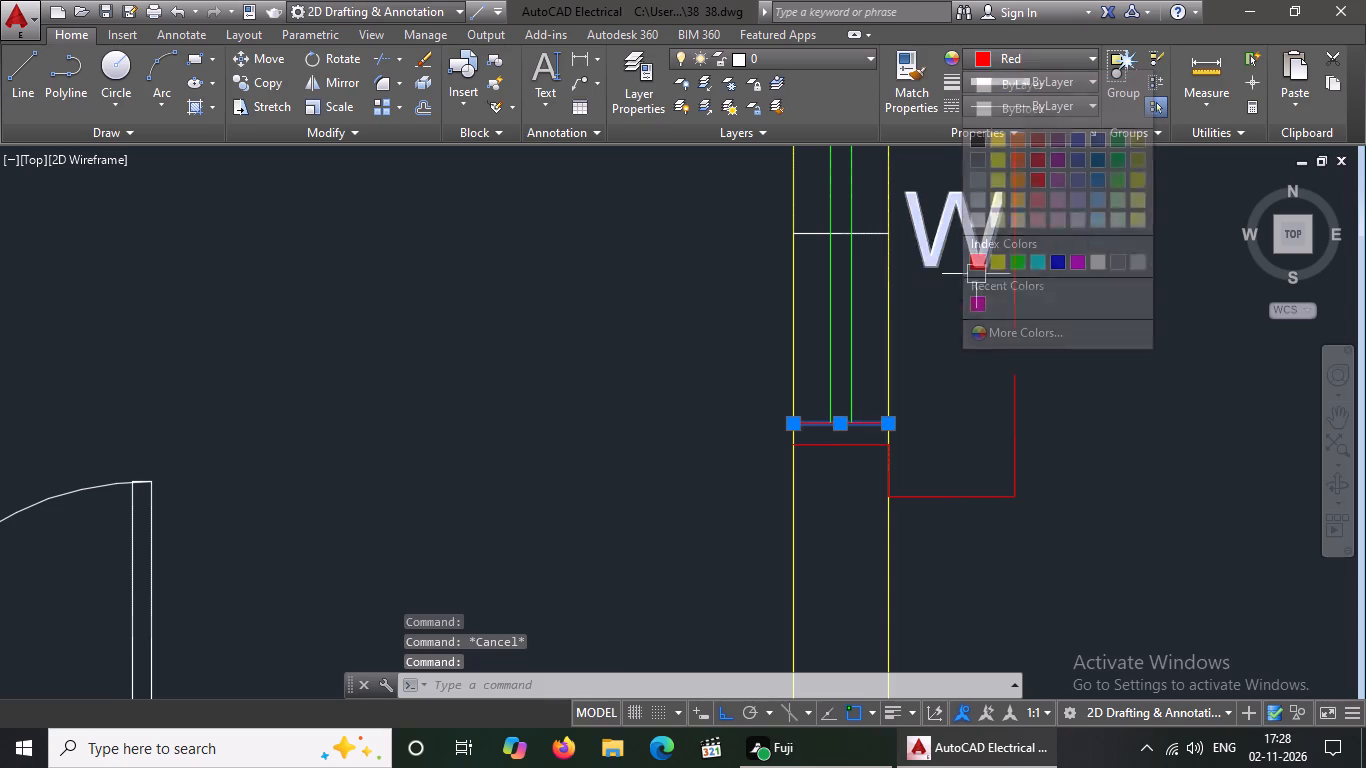
key(Escape)
Colour the centre division line of the drawing room window red.
click(803, 234)
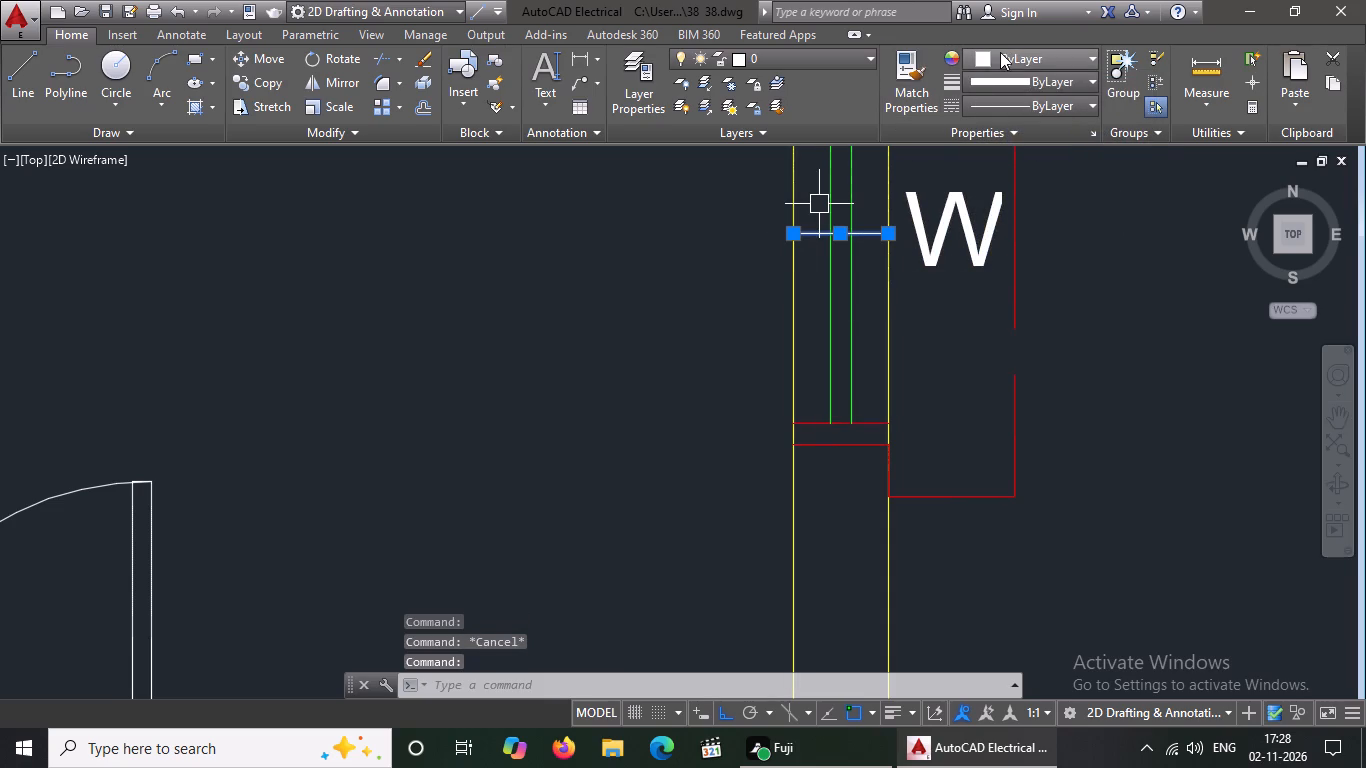
click(1000, 53)
click(981, 254)
key(Escape)
Colour the two bedroom-side jamb lines of the drawing room window red.
scroll(936, 363, down, 5)
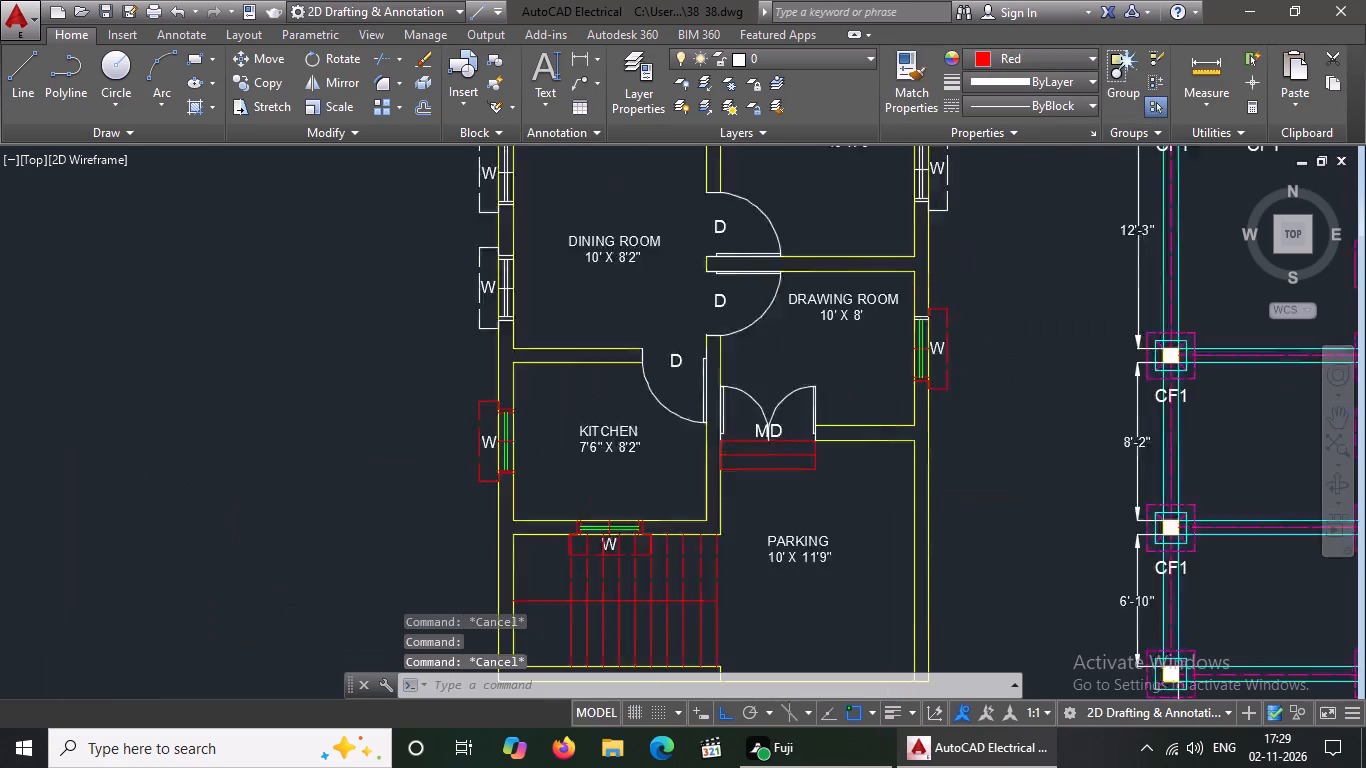
scroll(932, 321, up, 4)
scroll(889, 440, up, 3)
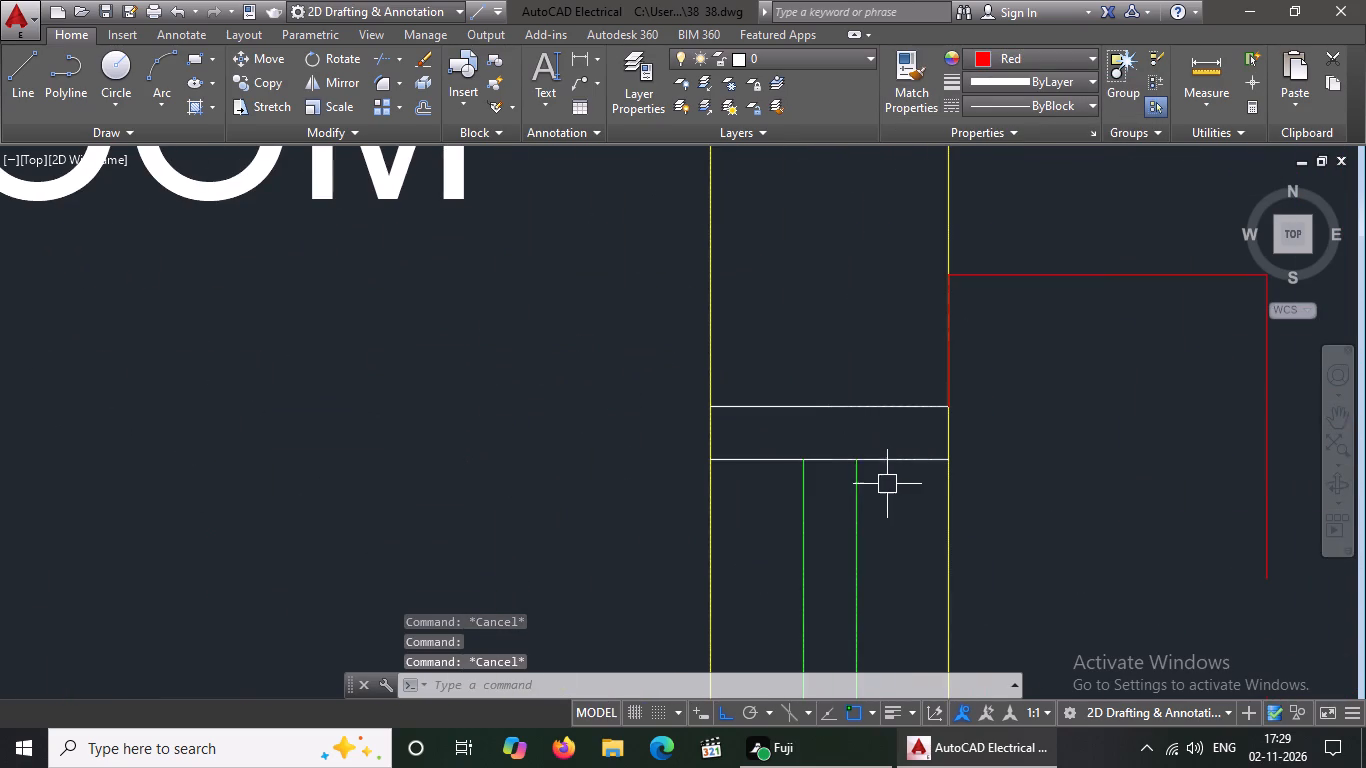
click(886, 463)
click(995, 61)
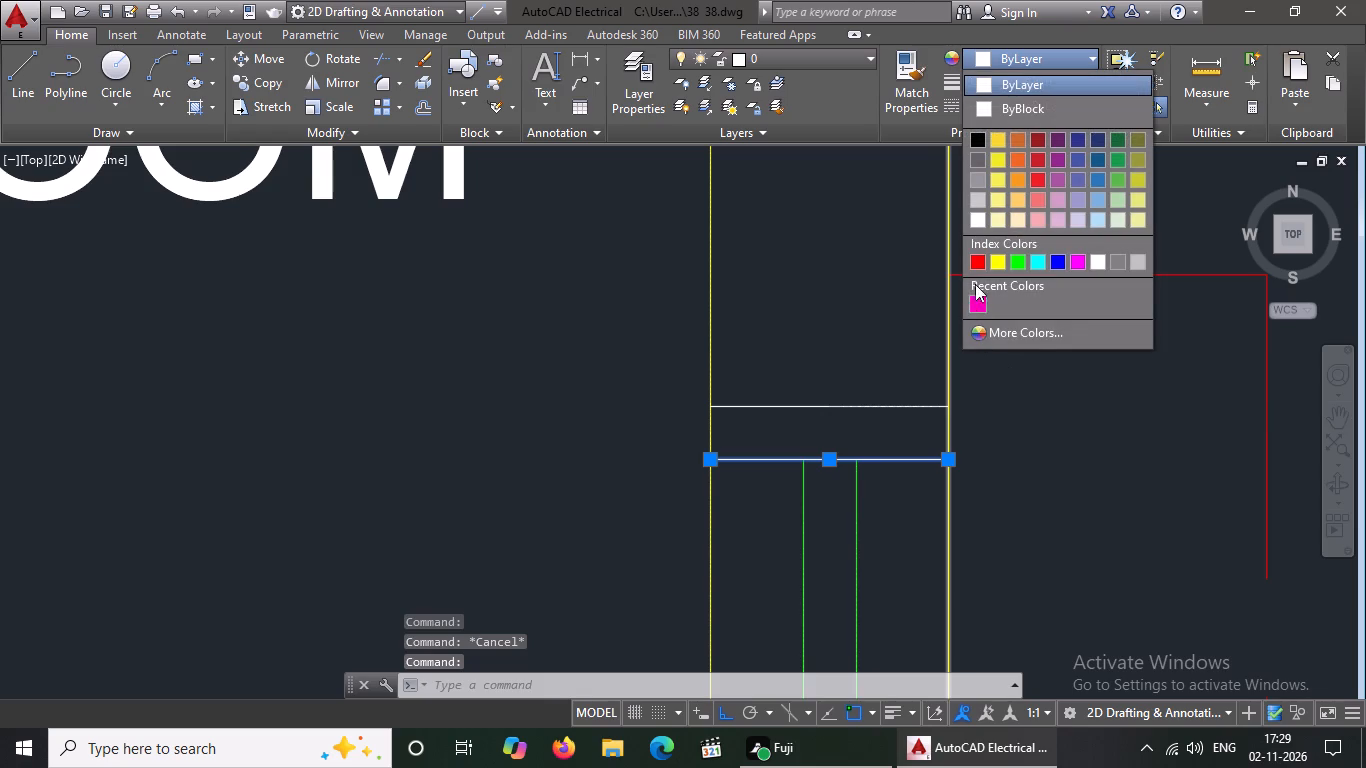
click(975, 261)
key(Escape)
click(888, 412)
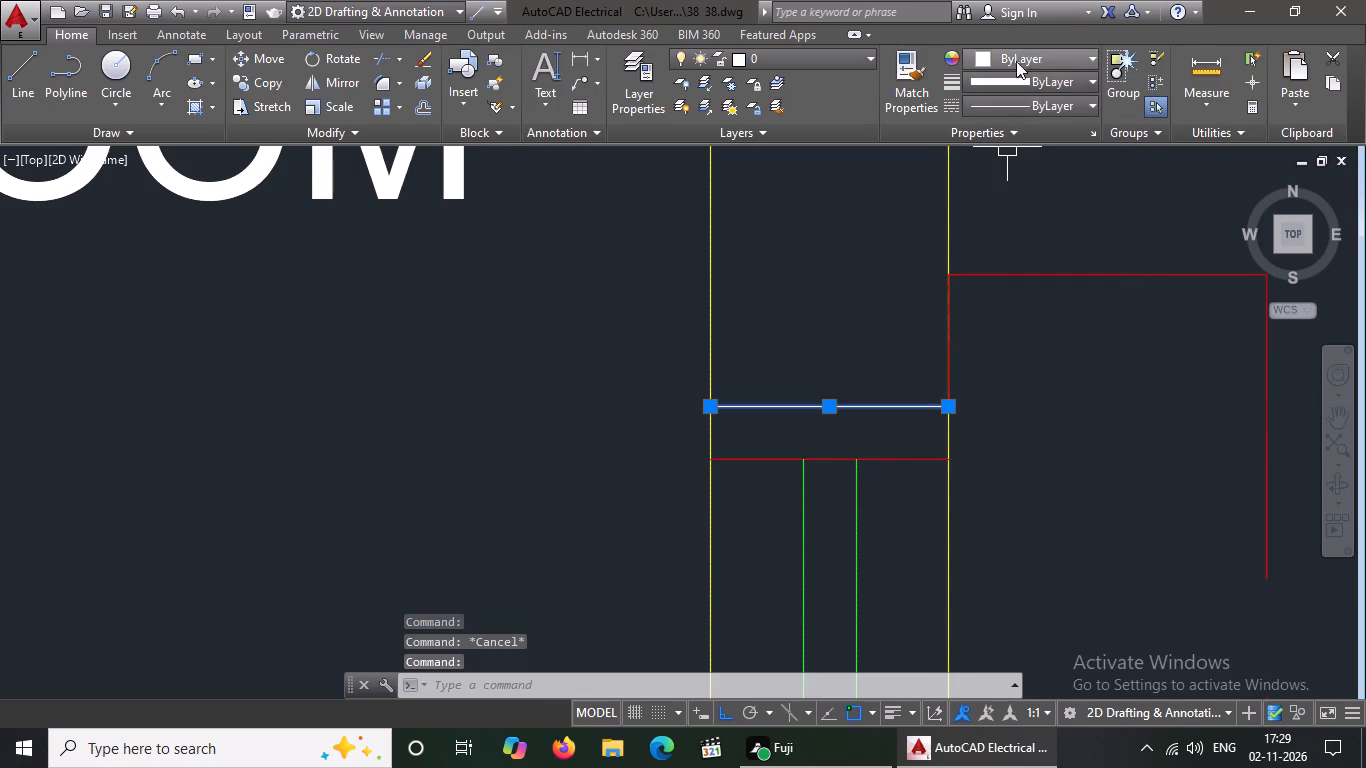
click(1017, 52)
click(982, 261)
scroll(906, 269, down, 5)
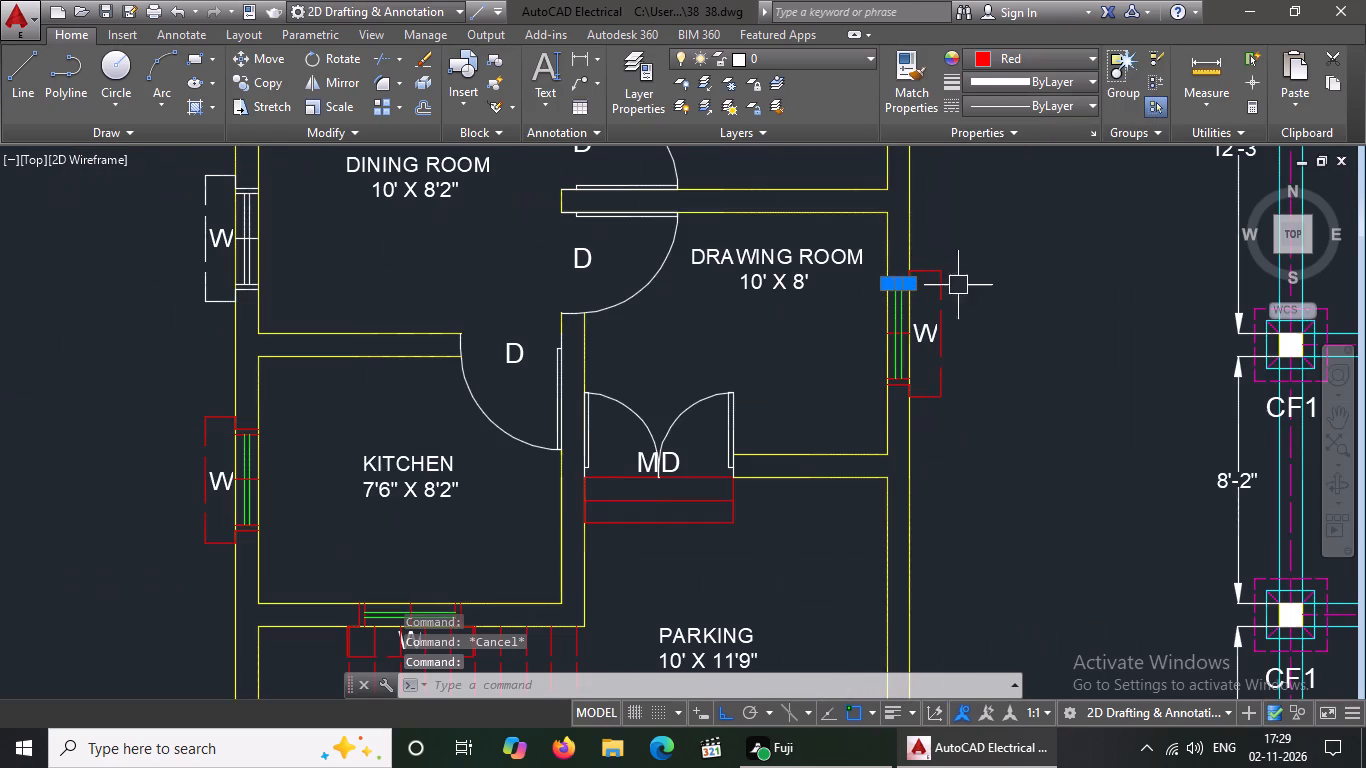
key(Escape)
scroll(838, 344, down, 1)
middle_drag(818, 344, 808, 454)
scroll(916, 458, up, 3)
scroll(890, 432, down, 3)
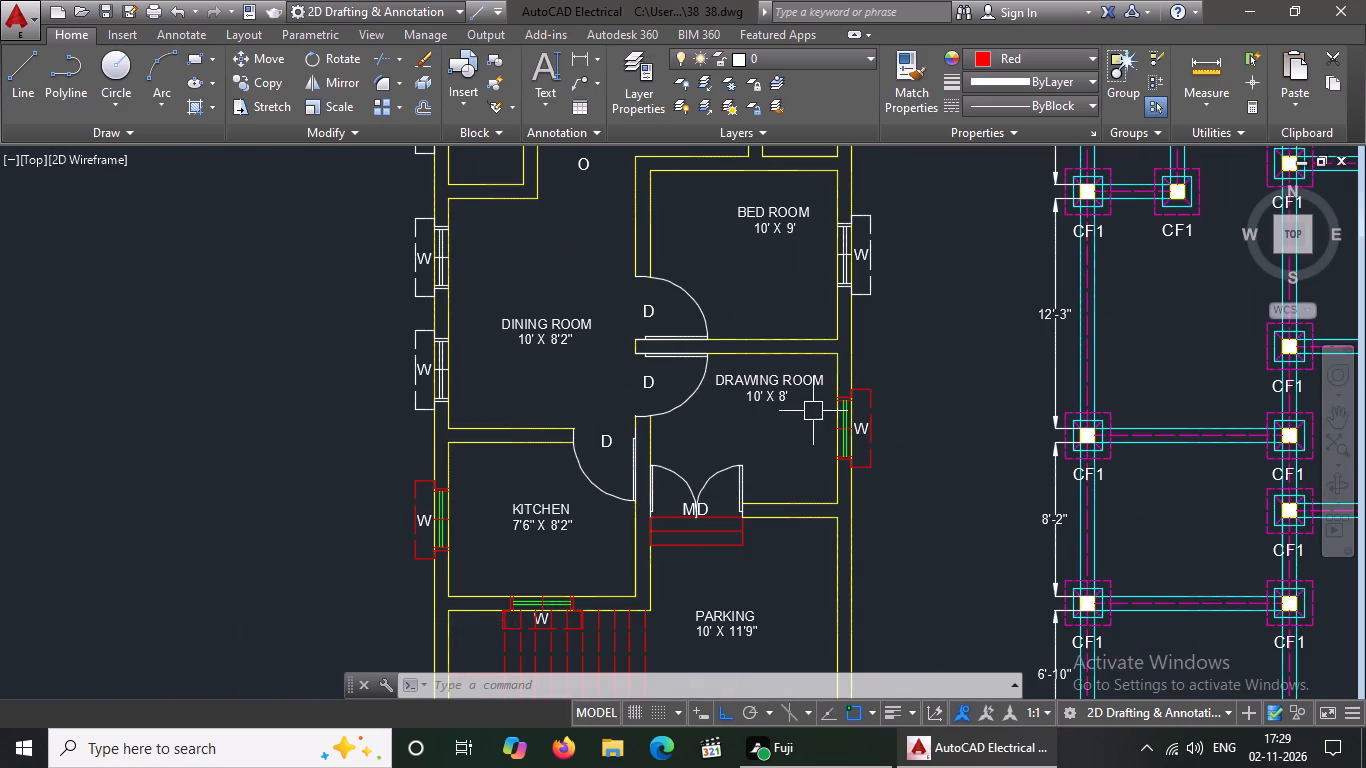
Colour the drawing-room-side edge lines and the outer dashed line of the adjoining bedroom's window projection red.
middle_drag(812, 411, 768, 478)
scroll(839, 333, up, 2)
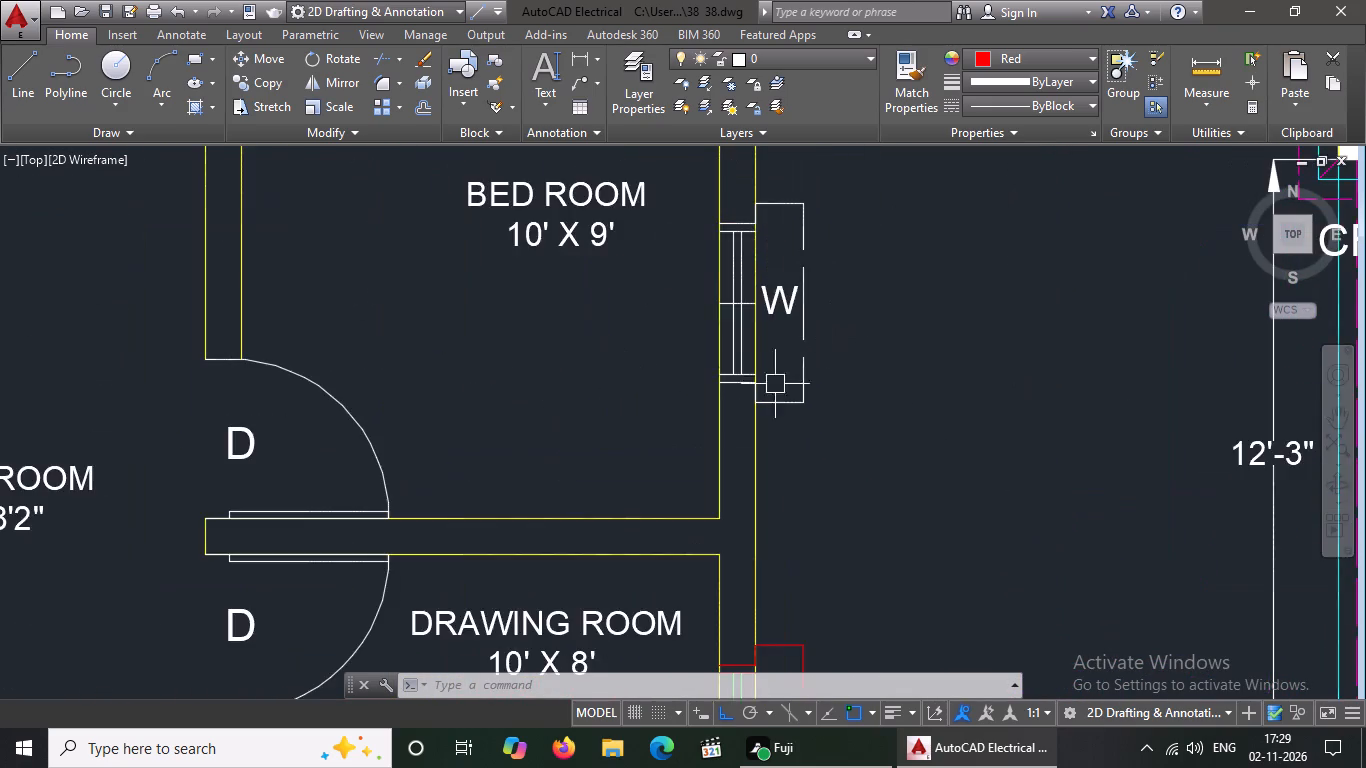
scroll(771, 390, up, 4)
click(724, 300)
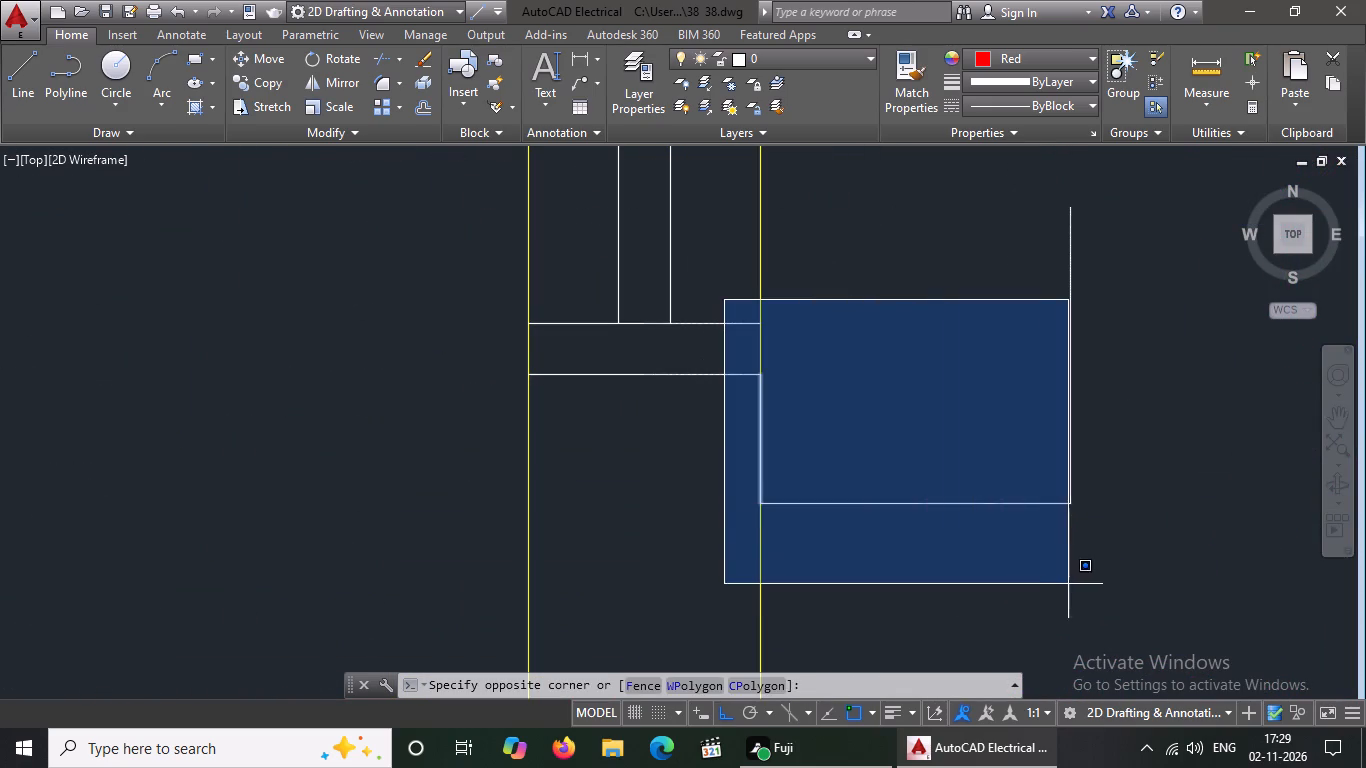
click(1098, 559)
click(1012, 56)
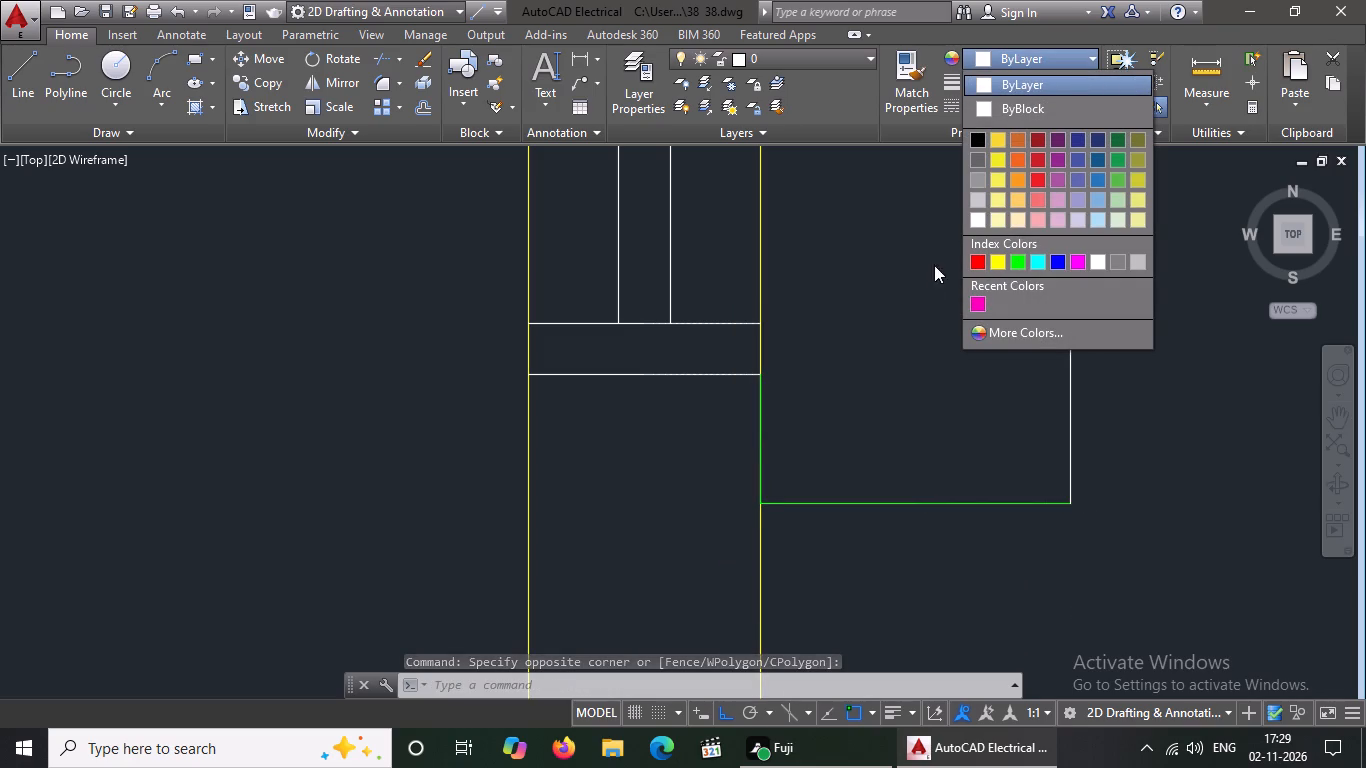
click(975, 258)
key(Escape)
scroll(901, 313, down, 3)
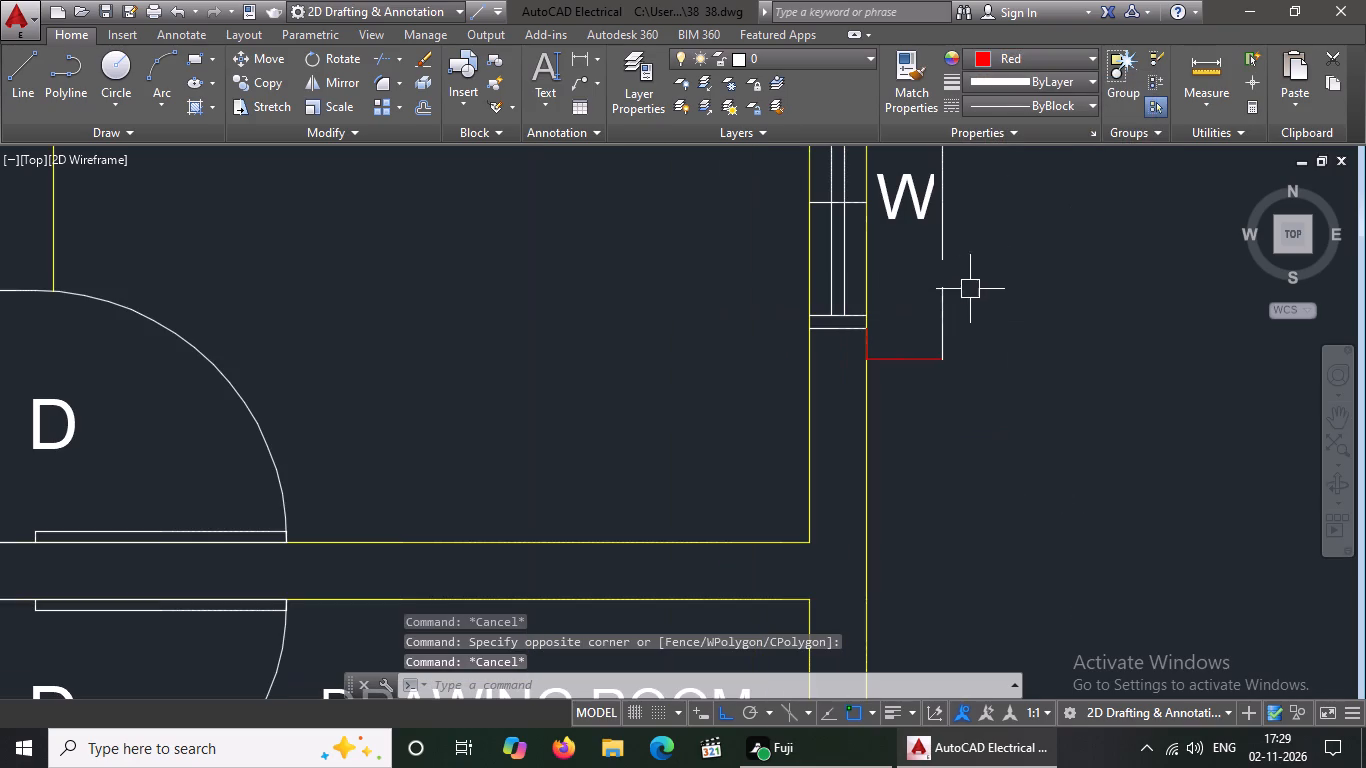
click(947, 308)
click(1018, 61)
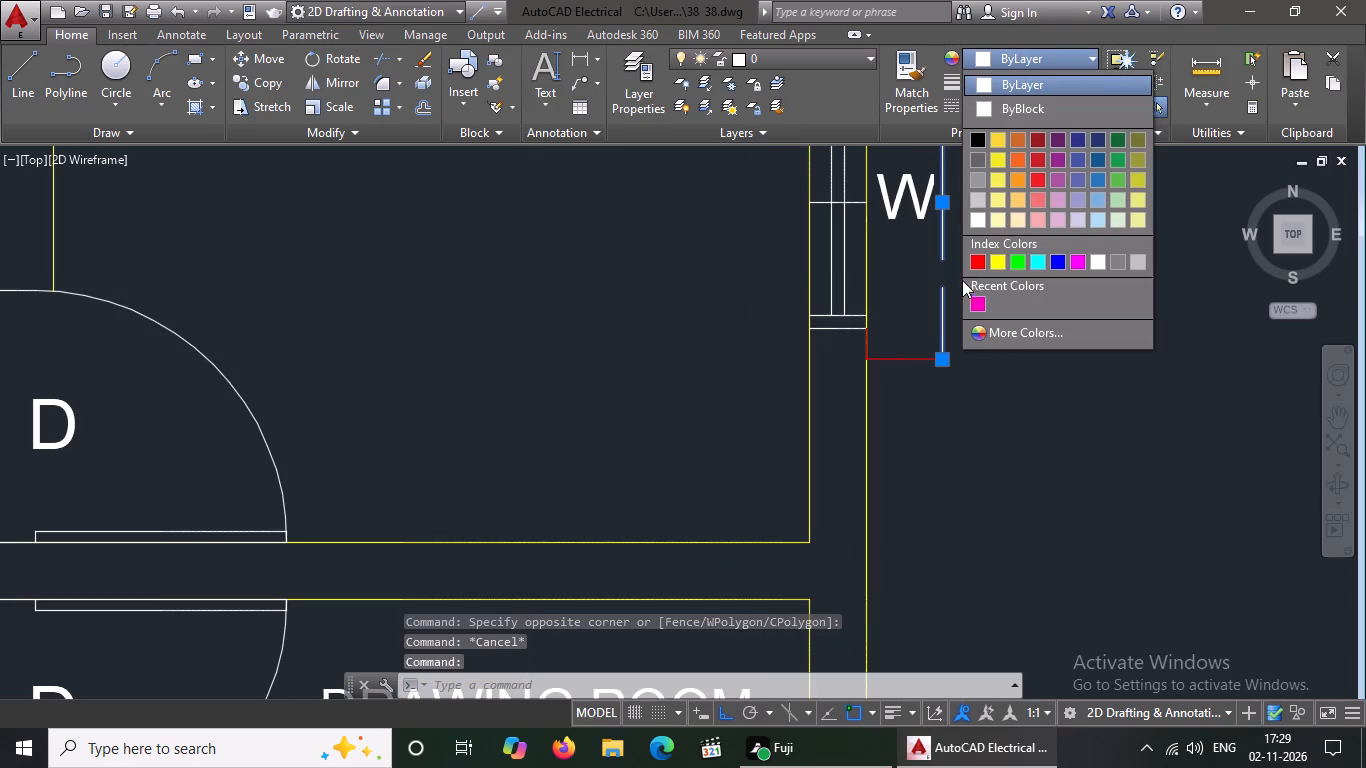
click(975, 257)
key(Escape)
Colour the bath-side edge lines of the same bedroom window projection red.
scroll(870, 348, down, 3)
scroll(883, 300, up, 2)
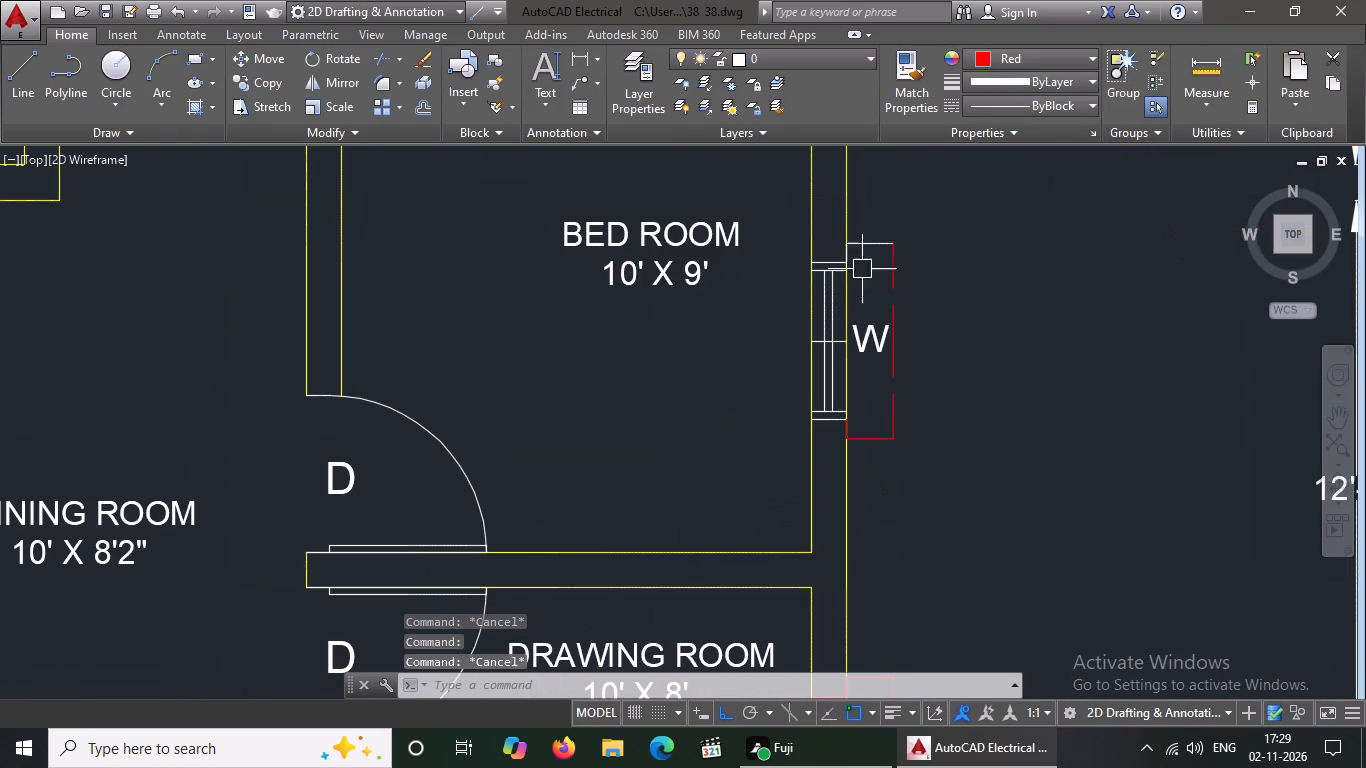
click(837, 220)
click(932, 286)
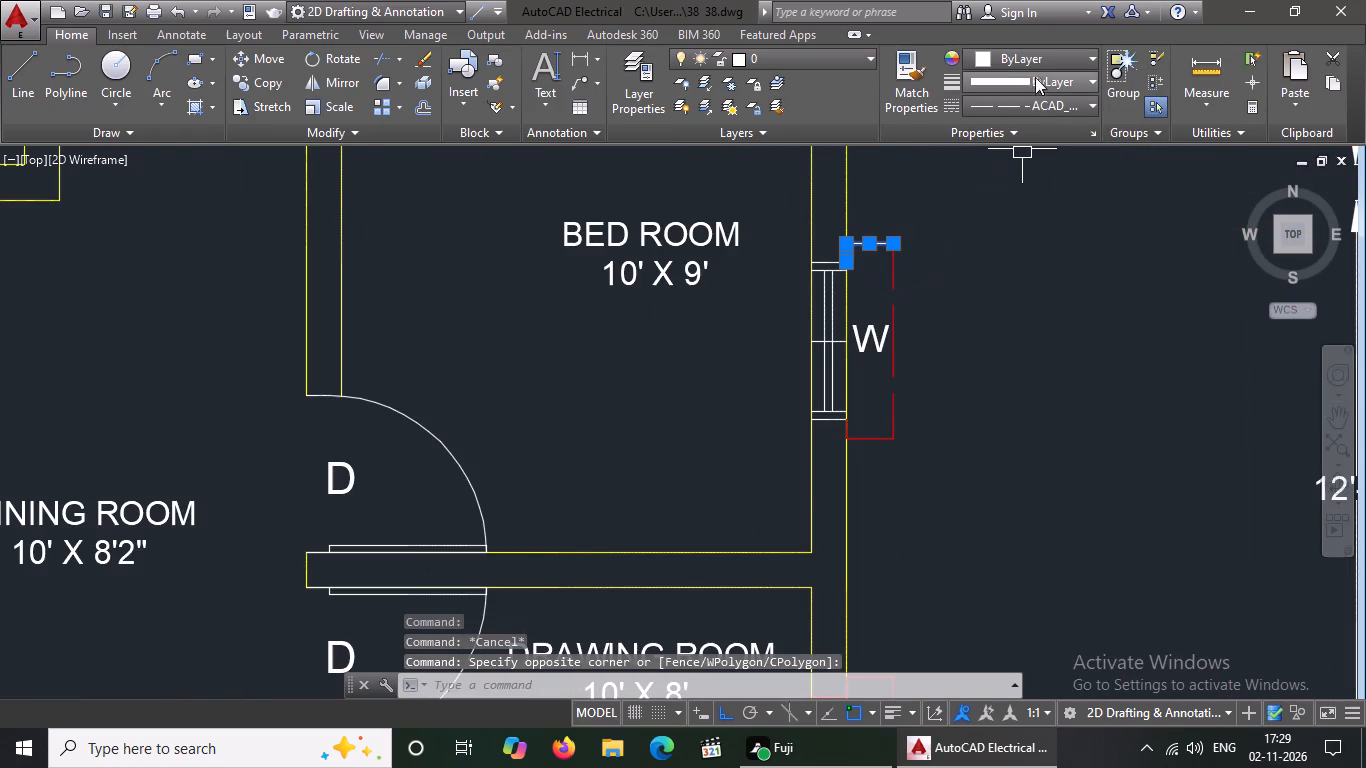
click(1032, 62)
click(982, 261)
key(Escape)
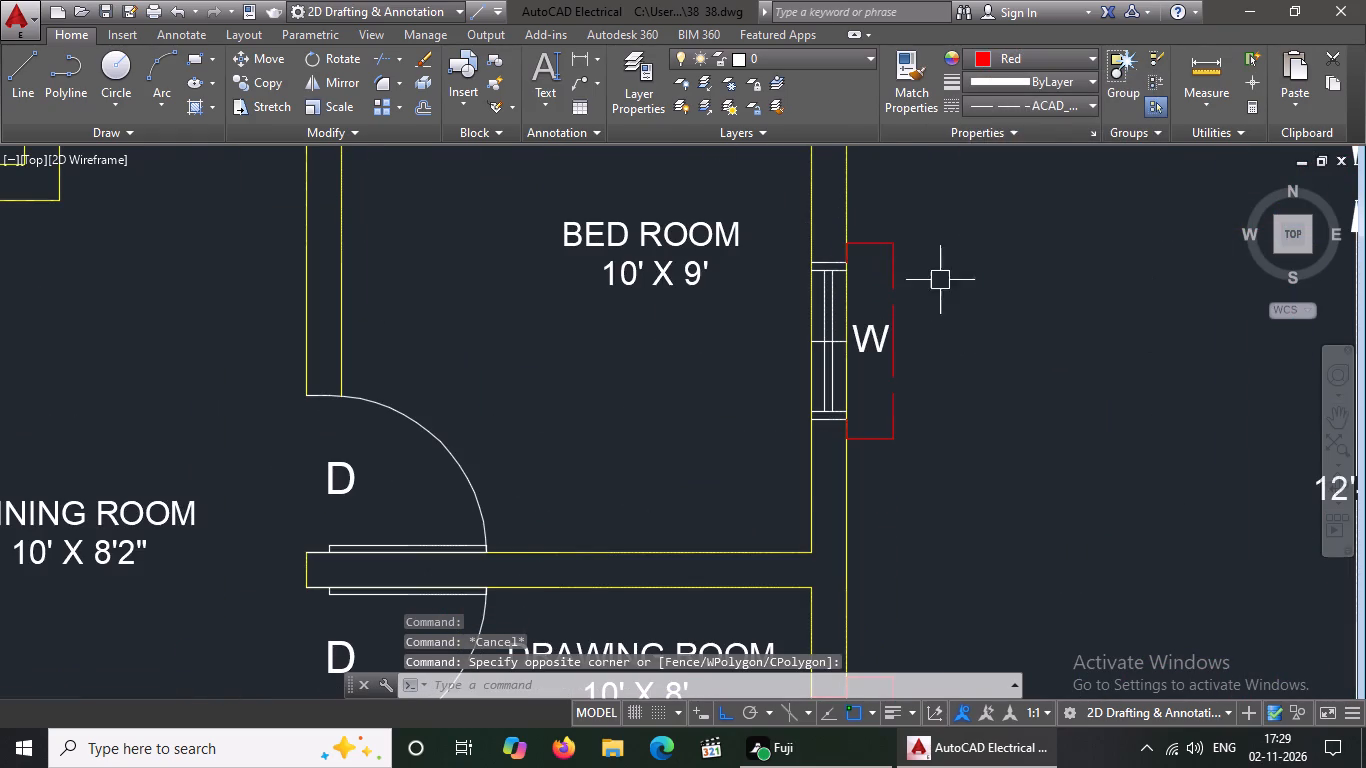
Colour the two bath-side jamb lines of the bedroom window red.
scroll(810, 280, up, 2)
click(847, 233)
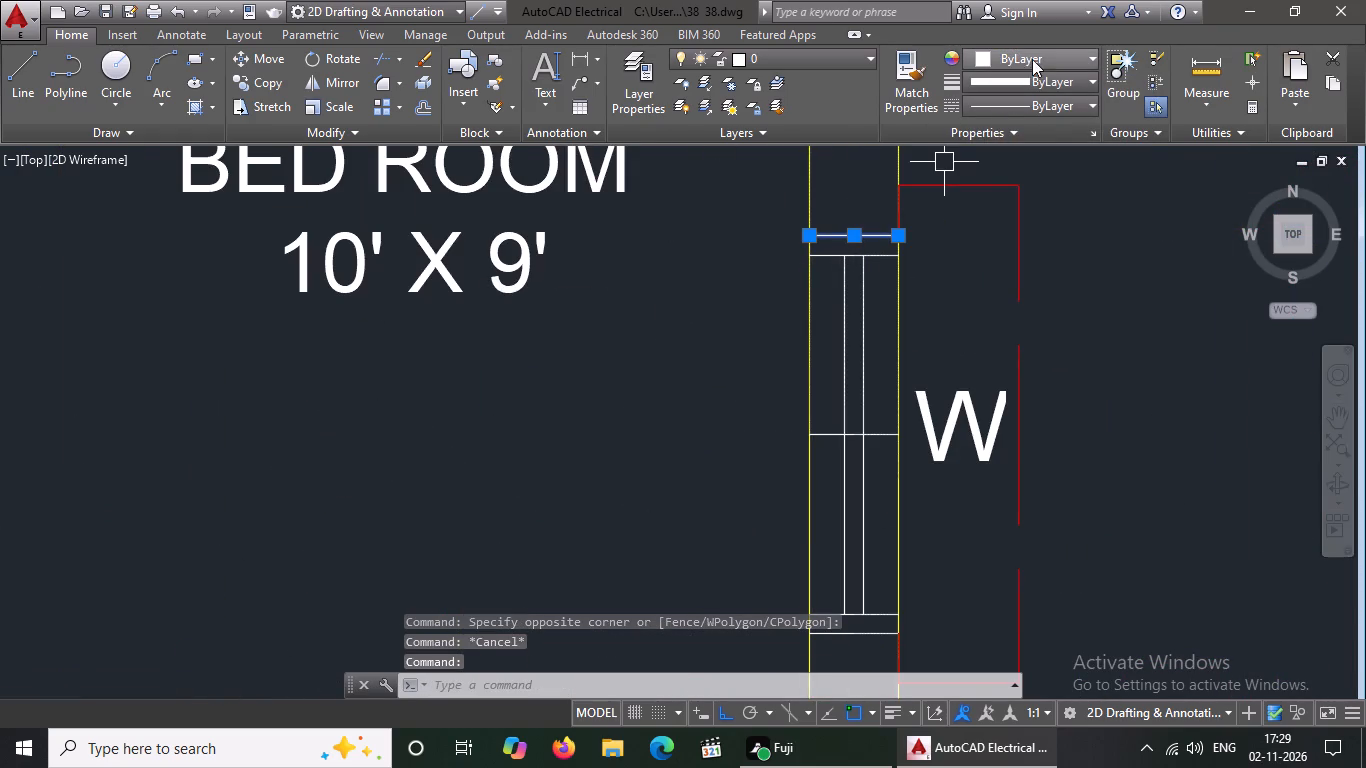
click(1033, 58)
click(979, 256)
key(Escape)
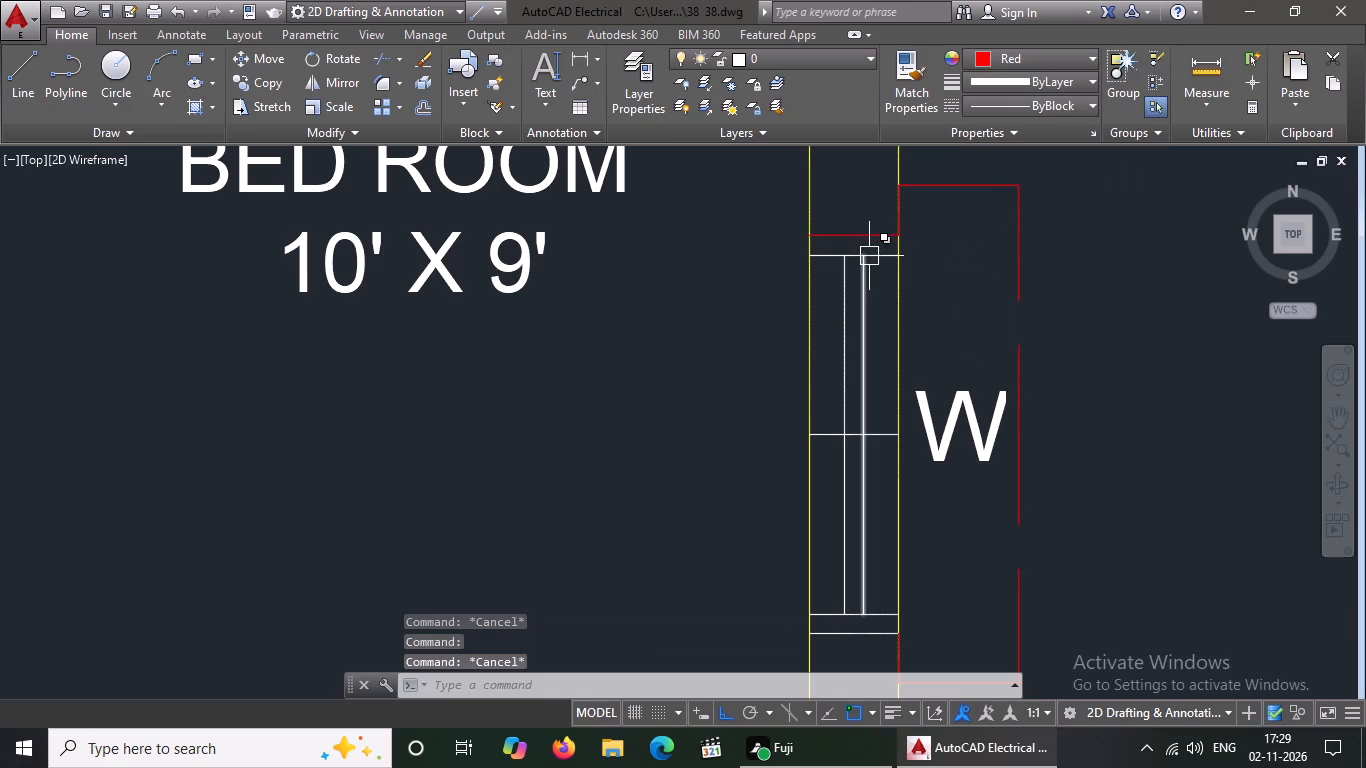
click(876, 251)
click(996, 62)
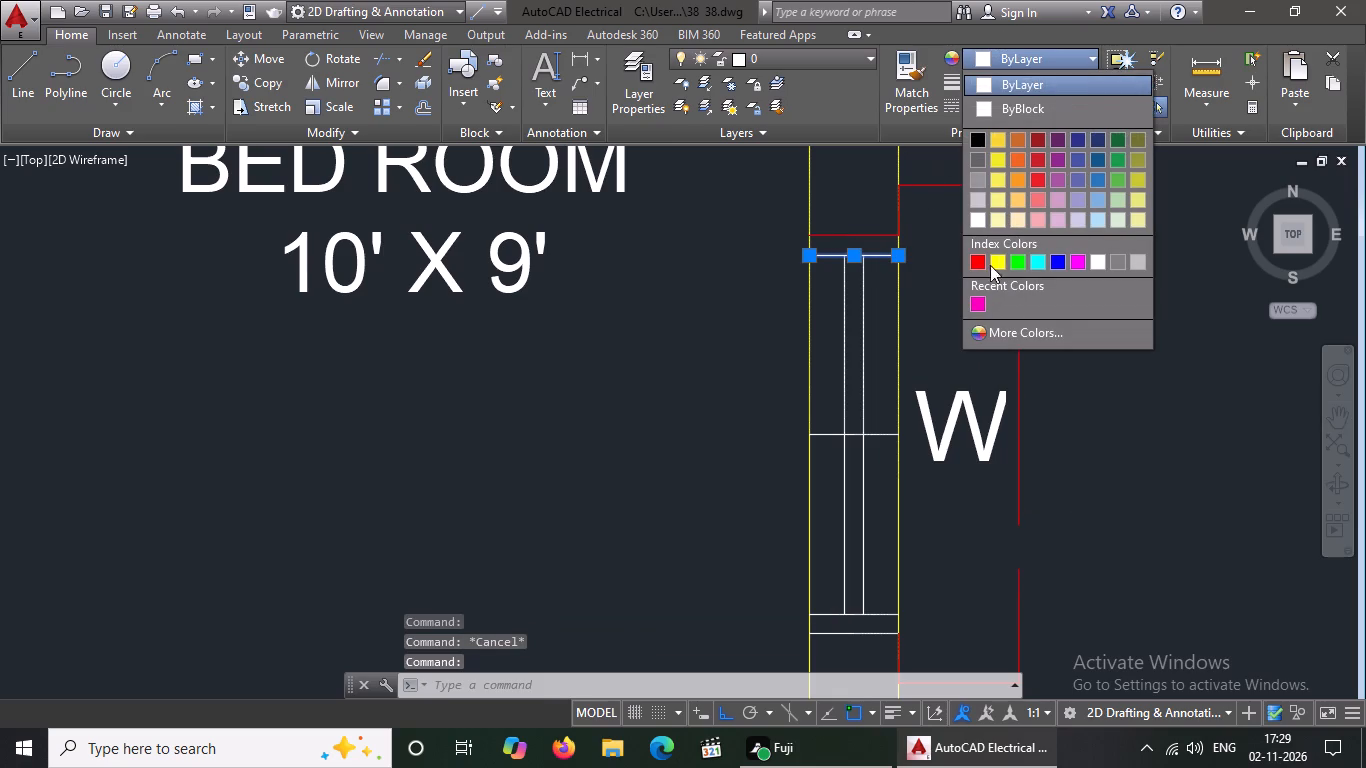
click(980, 257)
key(Escape)
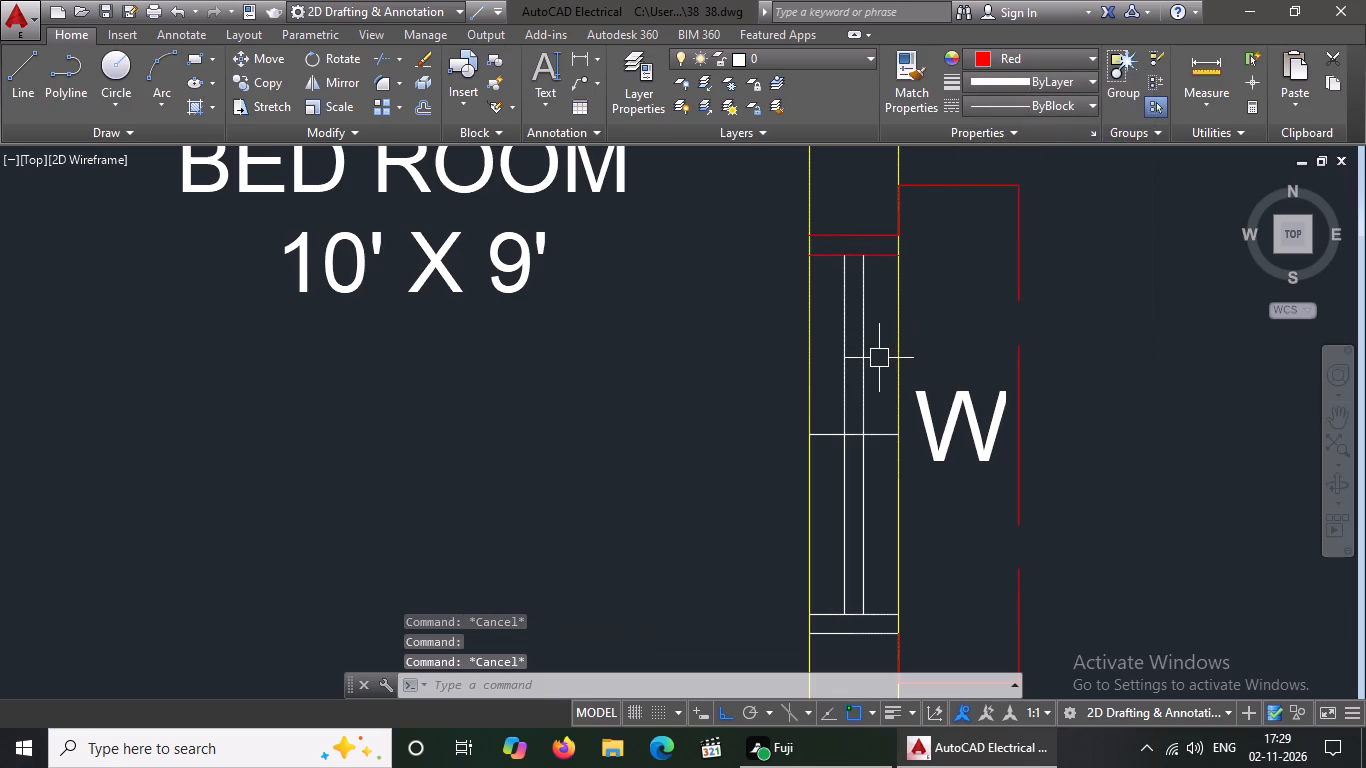
Colour the centre division line of the bedroom window red.
scroll(846, 446, up, 2)
click(818, 424)
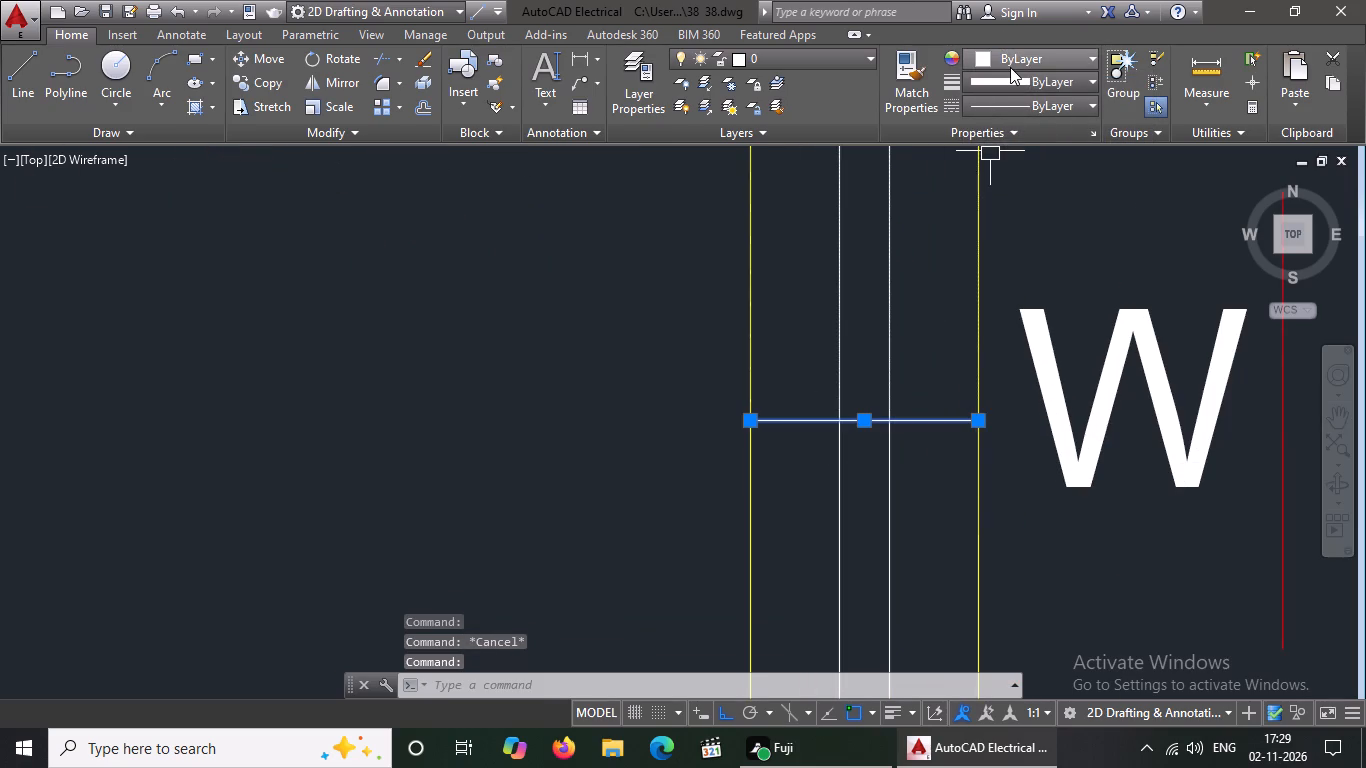
click(1010, 66)
click(979, 259)
key(Escape)
Colour the two drawing-room-side jamb lines of the bedroom window red.
scroll(923, 264, down, 2)
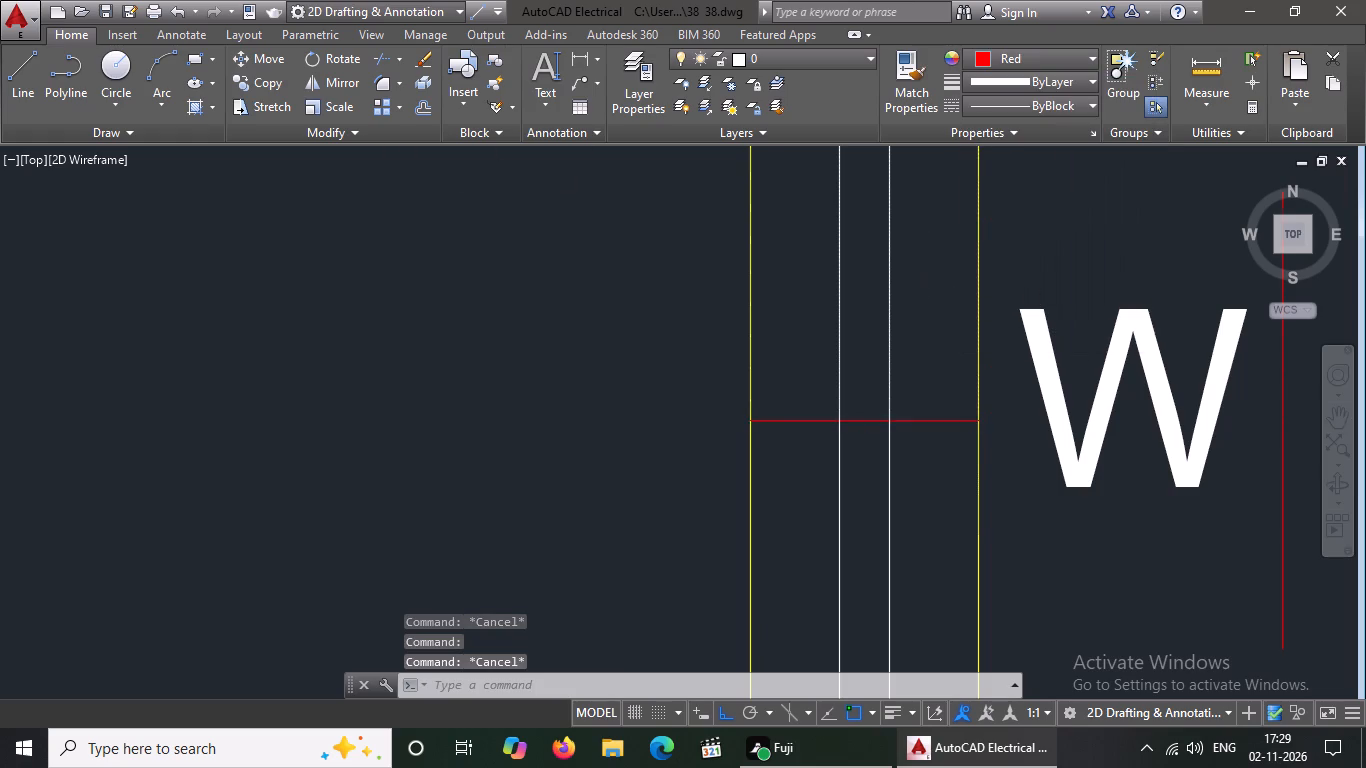
scroll(923, 264, down, 1)
scroll(891, 413, up, 2)
click(896, 441)
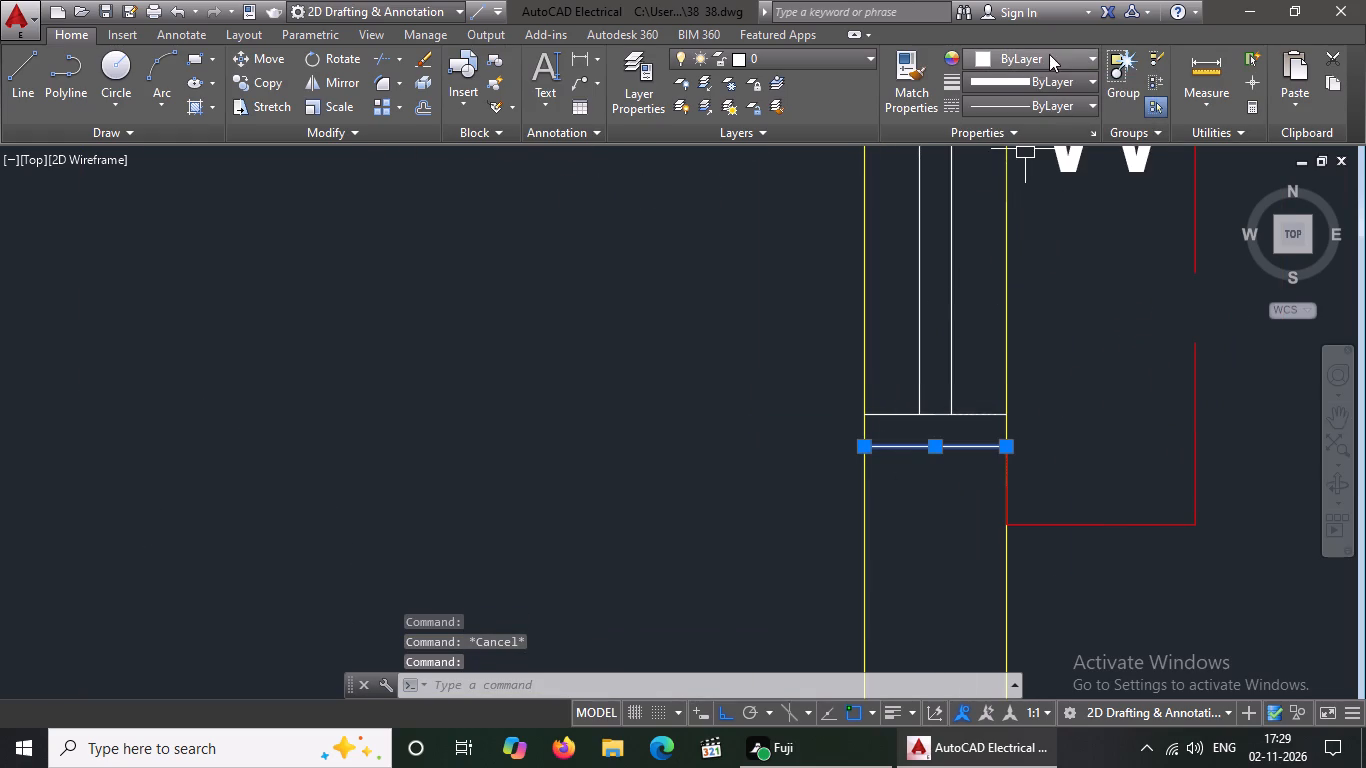
click(1047, 55)
click(982, 256)
key(Escape)
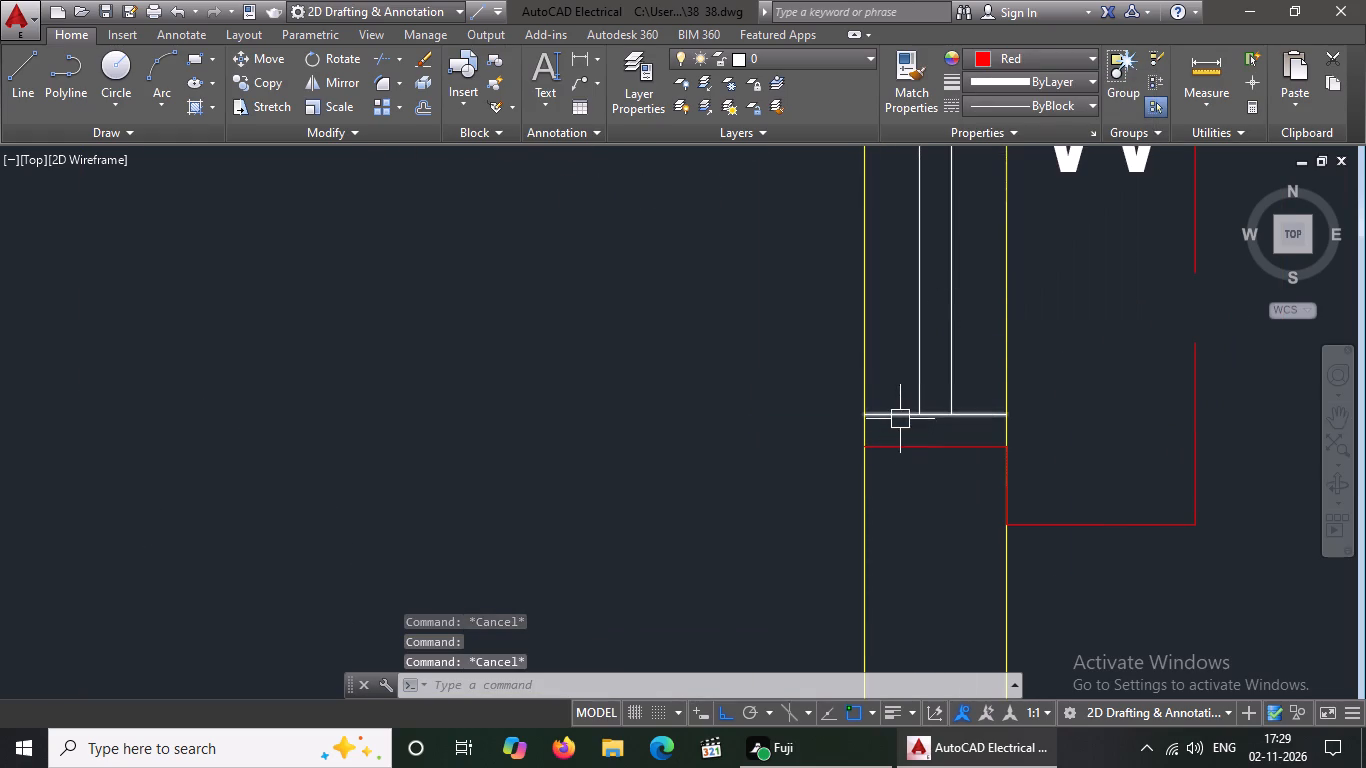
click(901, 417)
click(1027, 55)
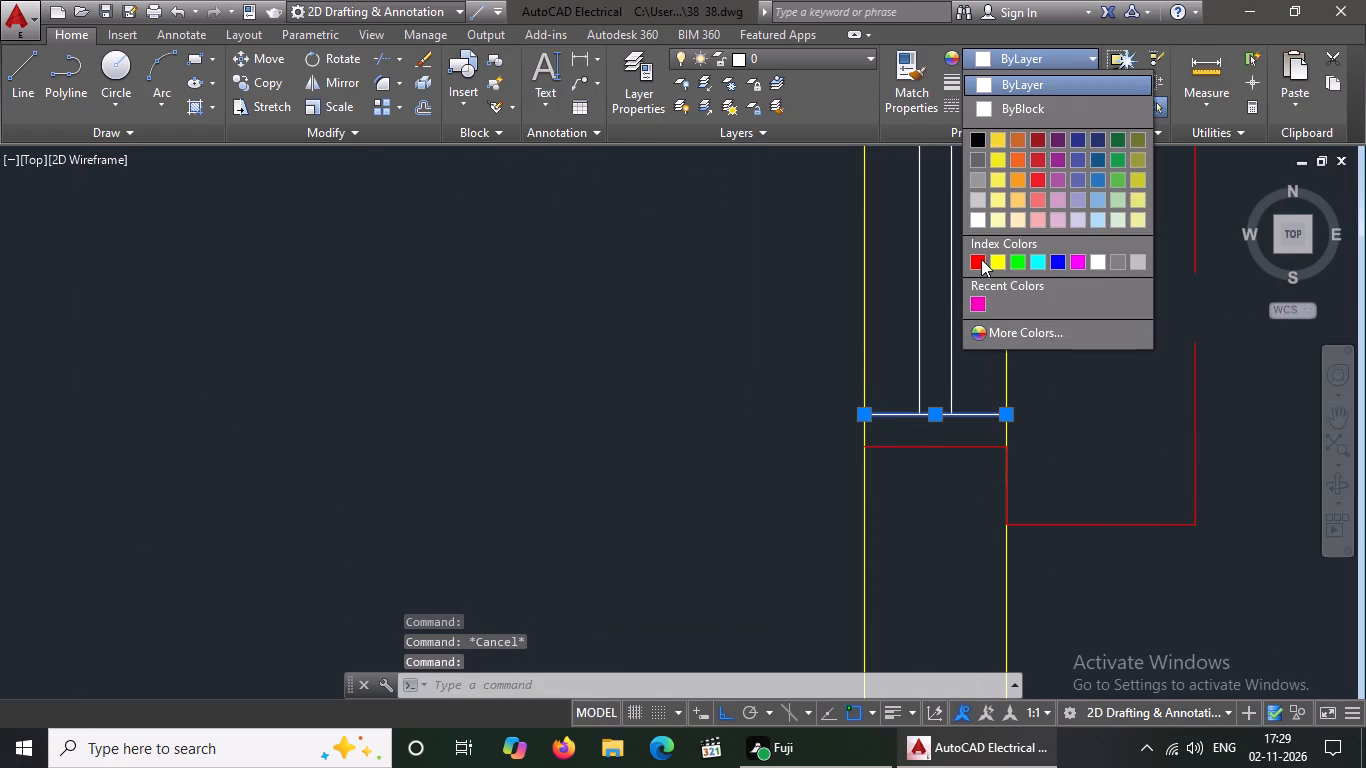
click(981, 258)
key(Escape)
Colour the two glazing lines of the bedroom window green.
click(913, 354)
click(1025, 52)
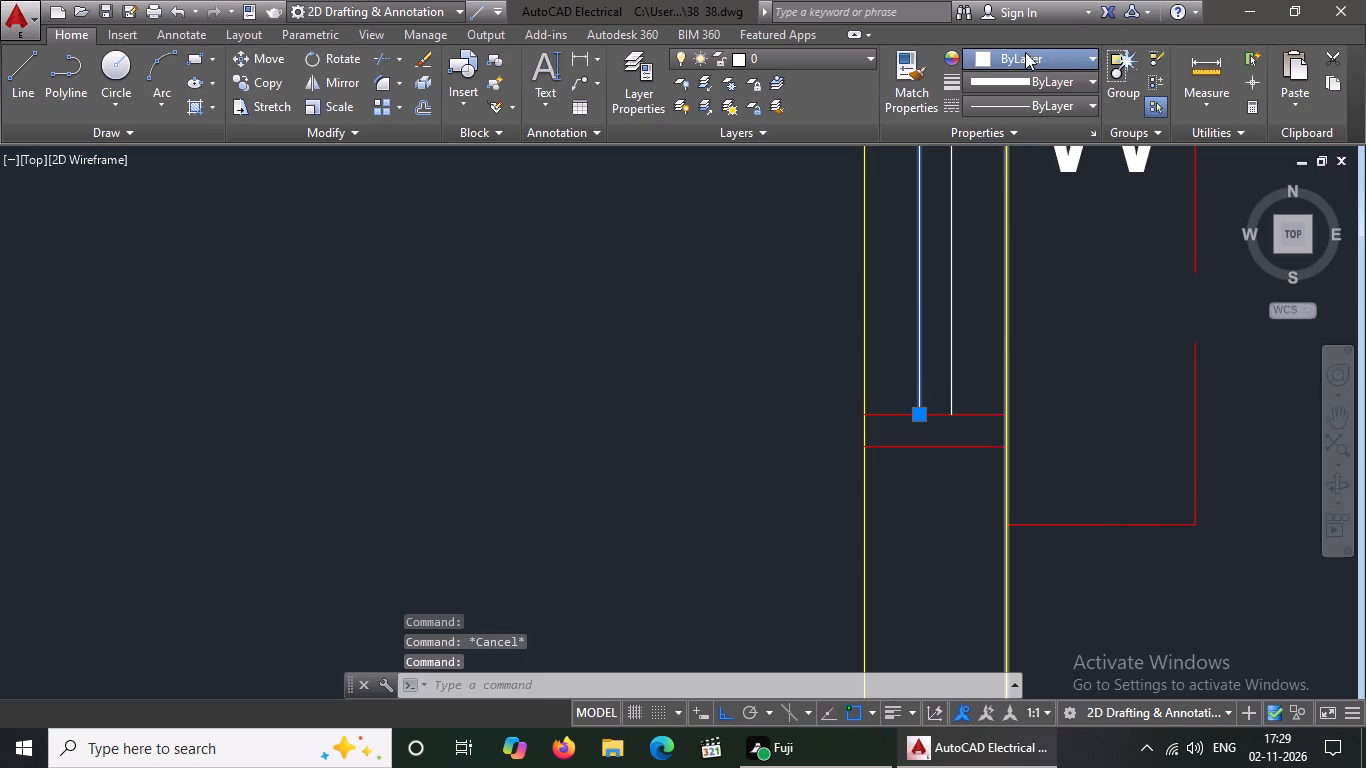
click(1016, 265)
key(Escape)
click(951, 329)
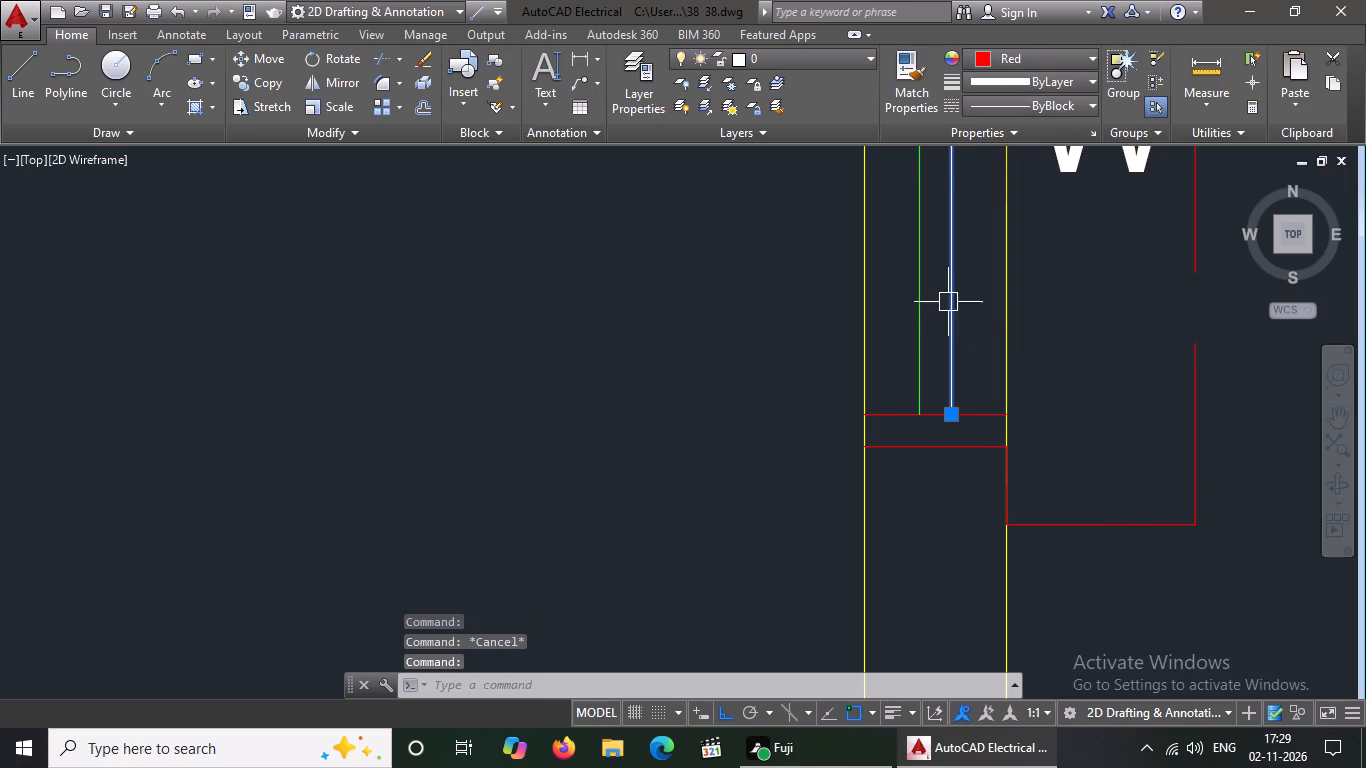
click(1027, 52)
click(1021, 262)
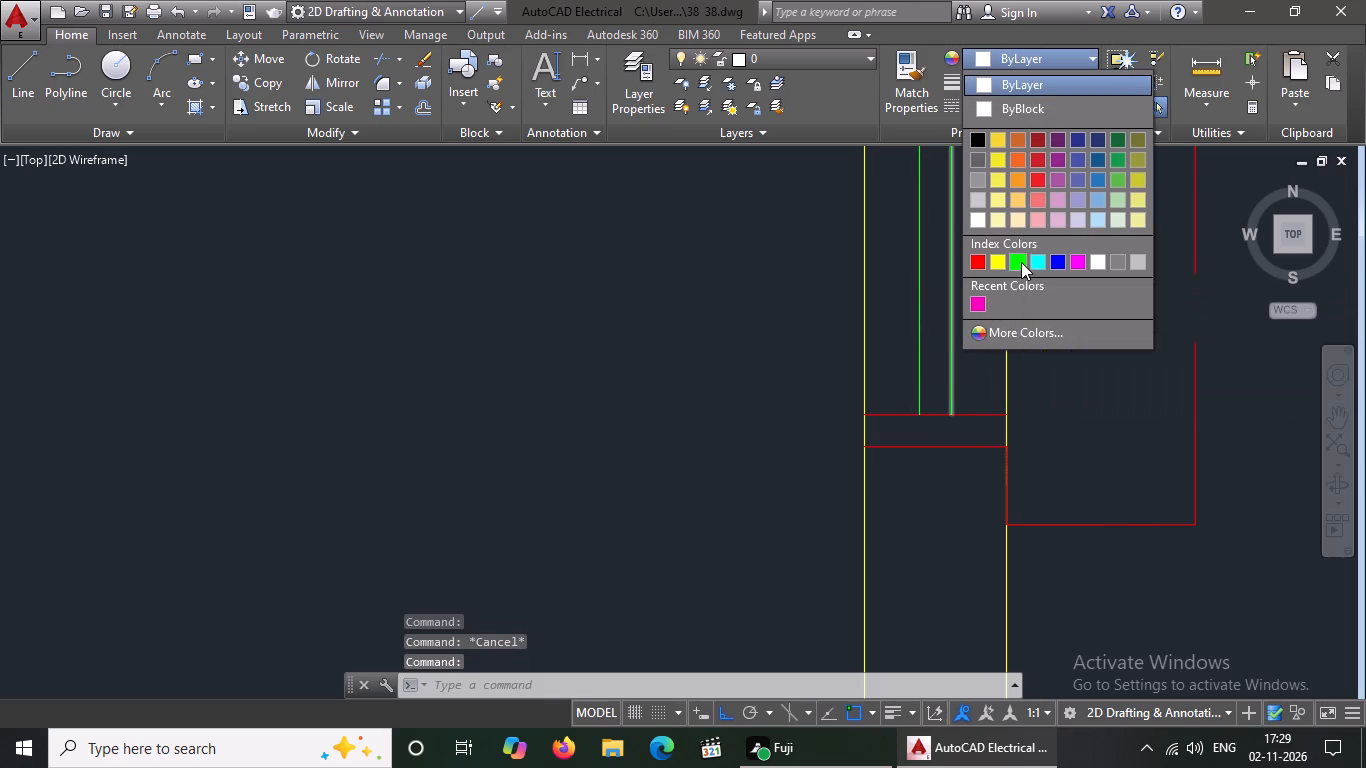
key(Escape)
scroll(921, 402, down, 4)
key(Escape)
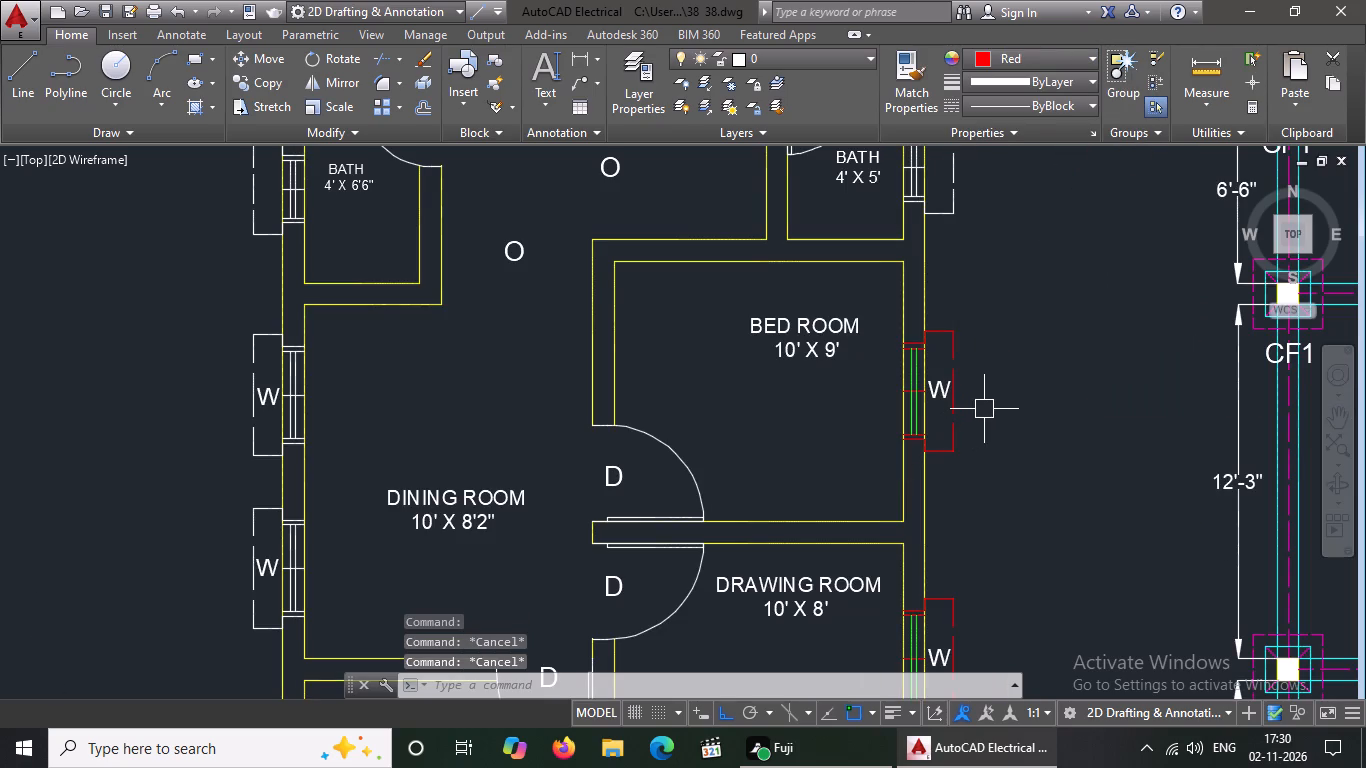
Colour the lower edge lines and the outer dashed line of the 4' X 5' bath's window projection red.
scroll(983, 537, down, 1)
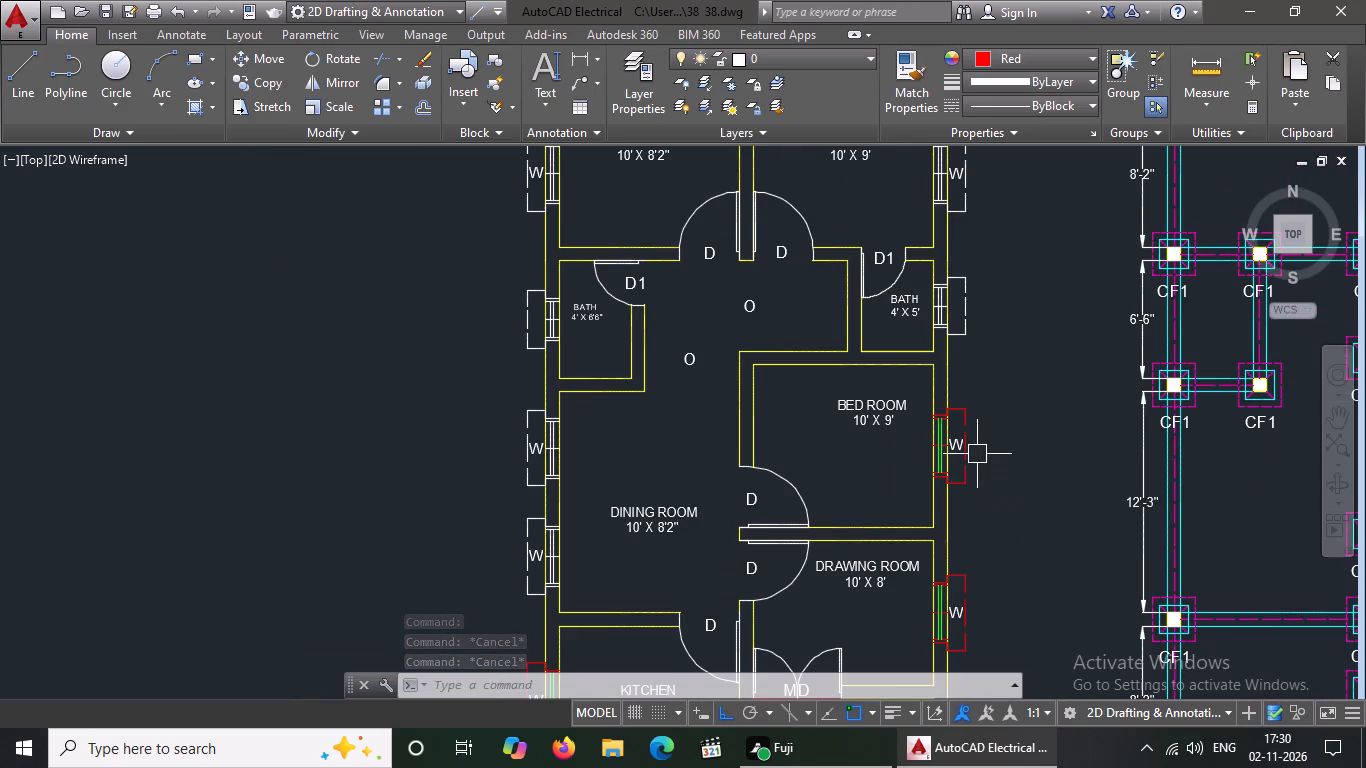
scroll(946, 343, up, 4)
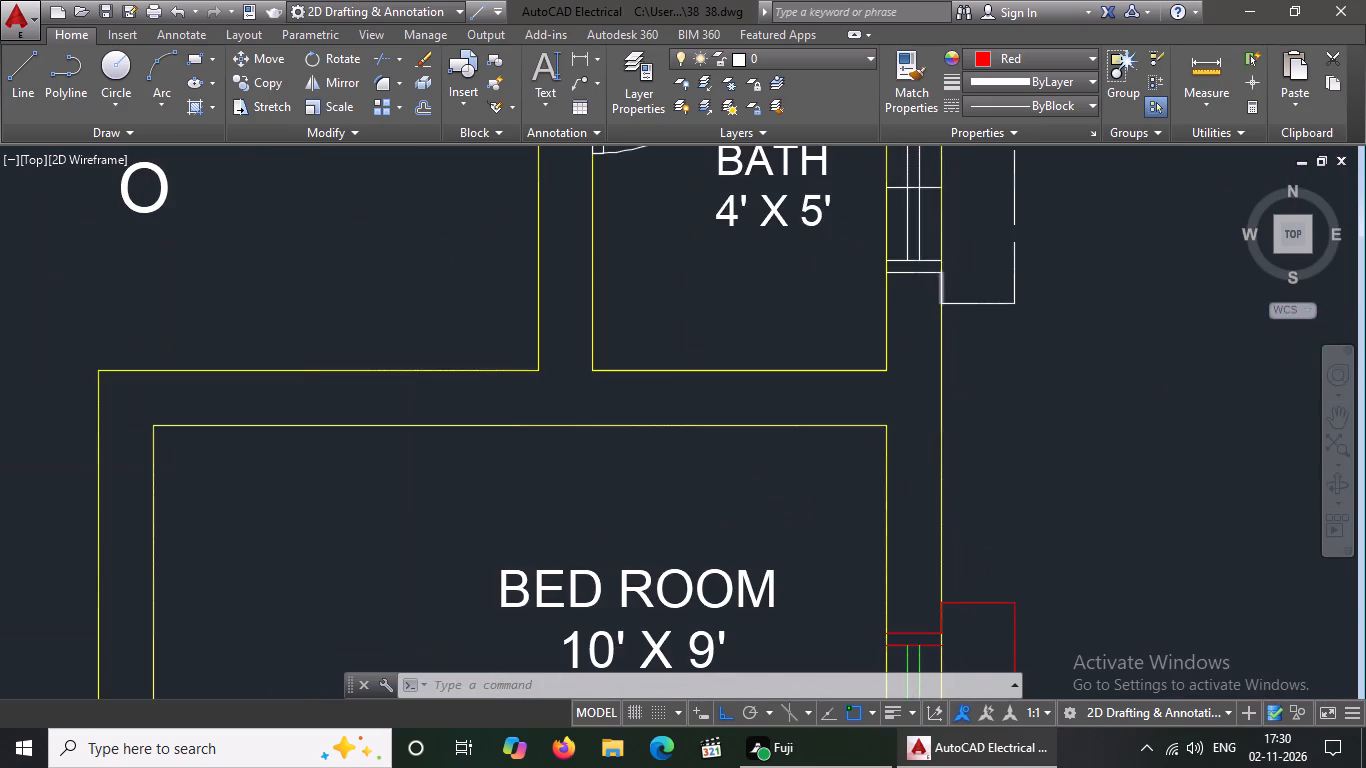
scroll(938, 283, up, 1)
click(914, 202)
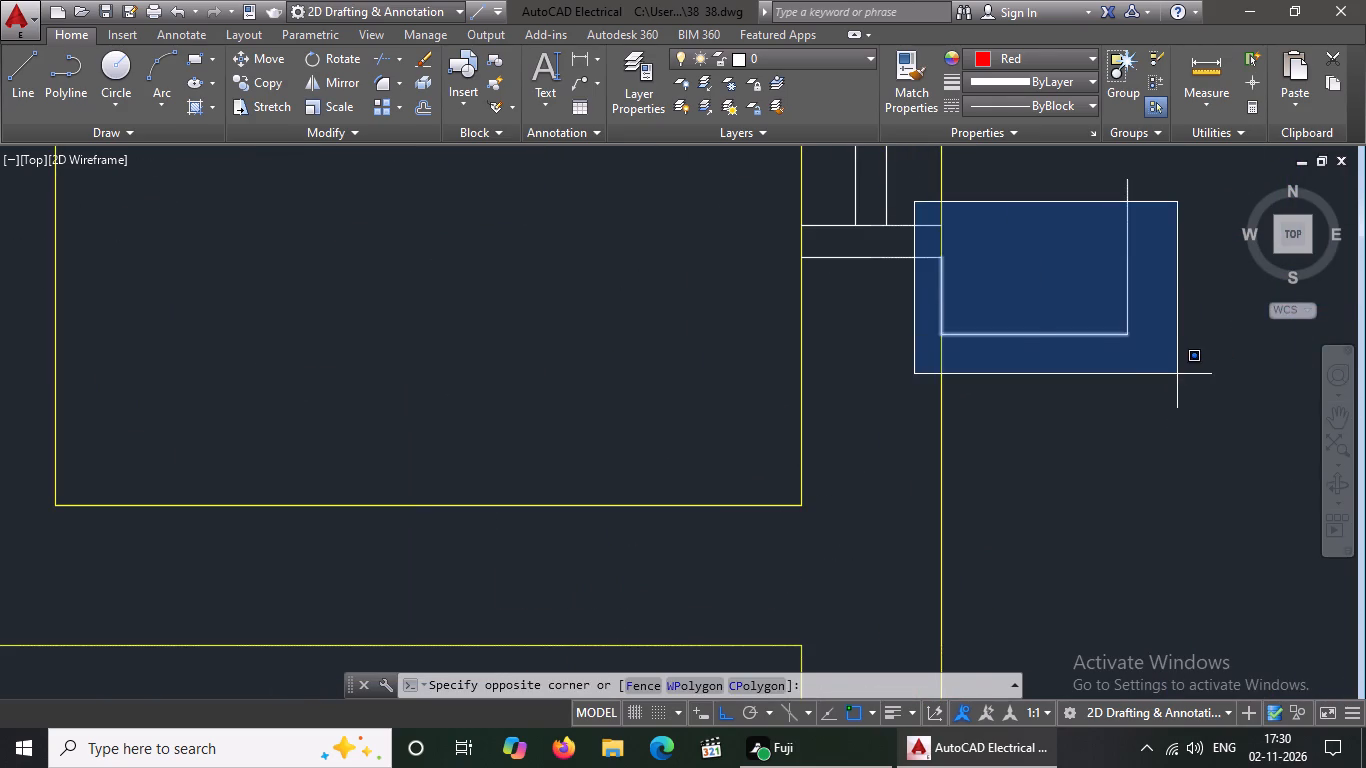
click(1177, 374)
click(1046, 55)
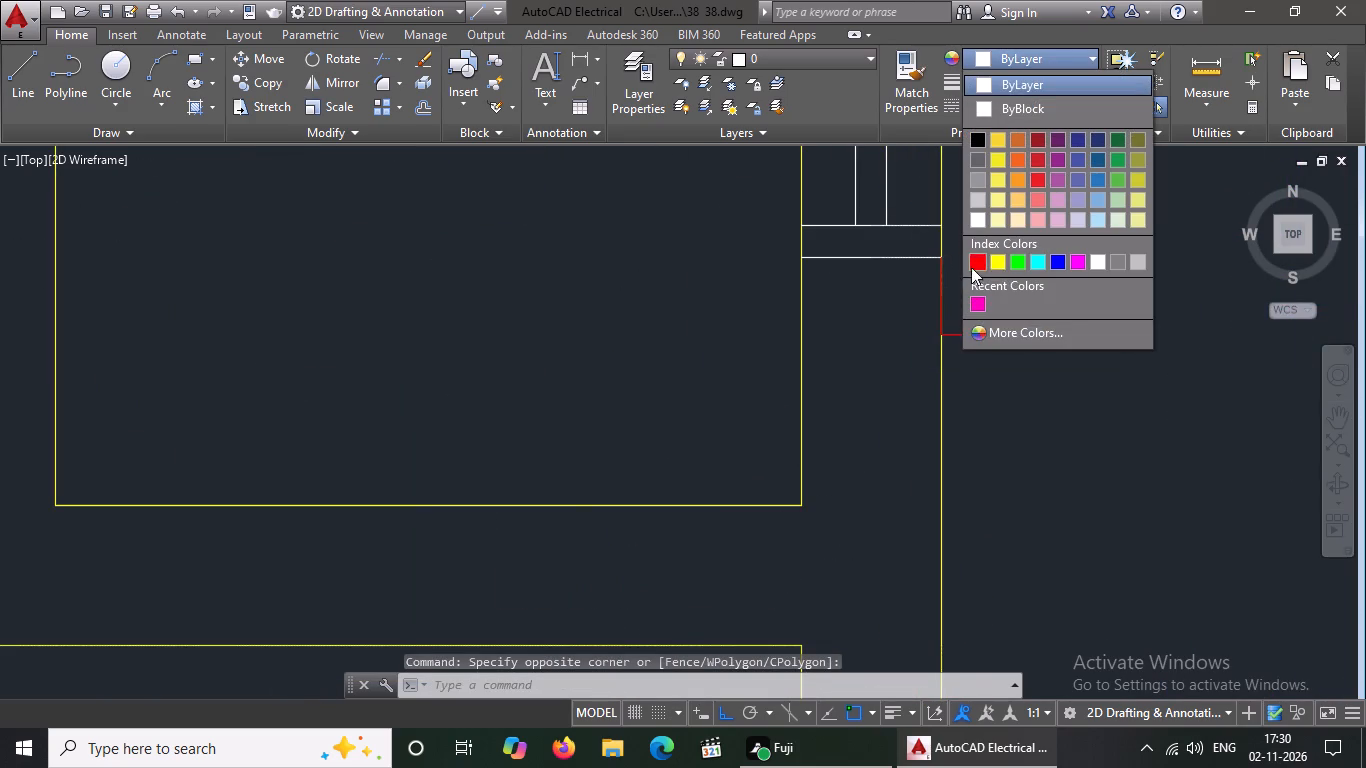
click(976, 263)
key(Escape)
click(1132, 286)
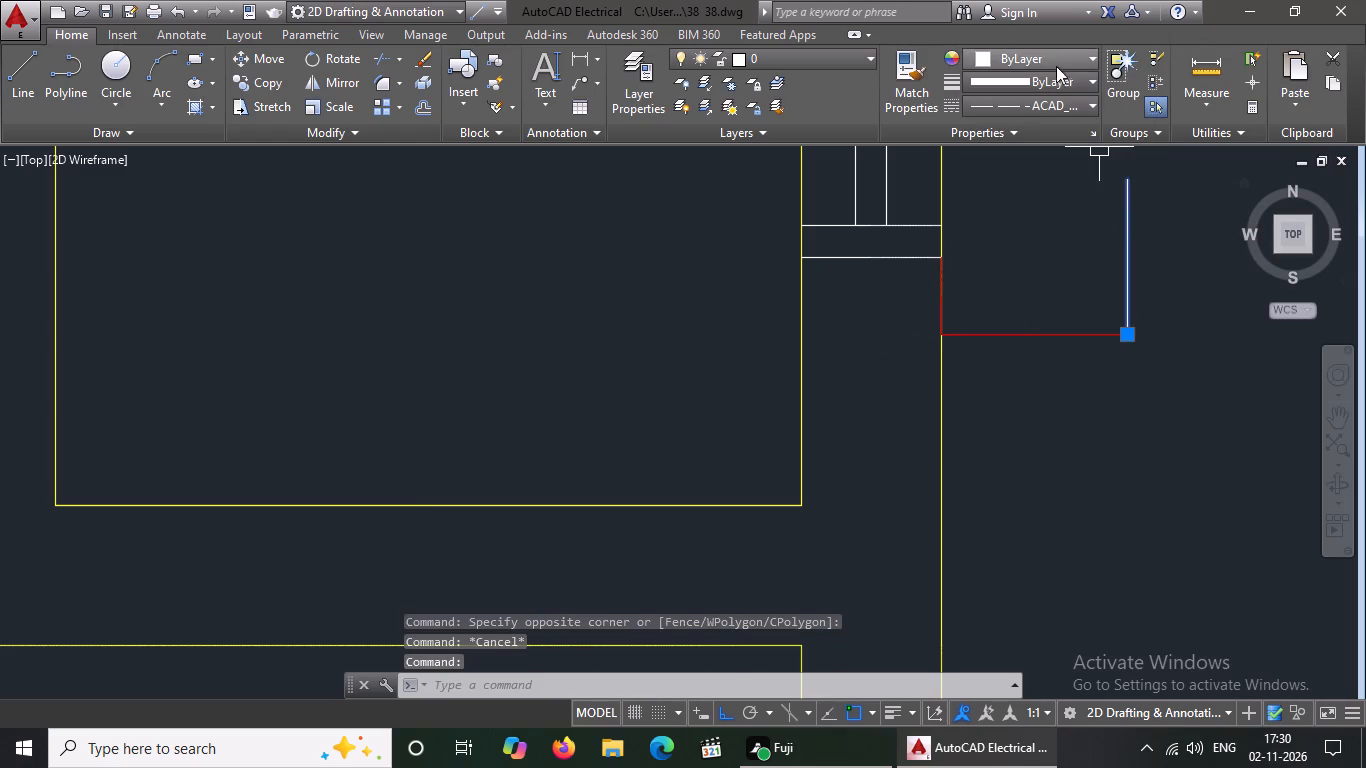
click(1049, 56)
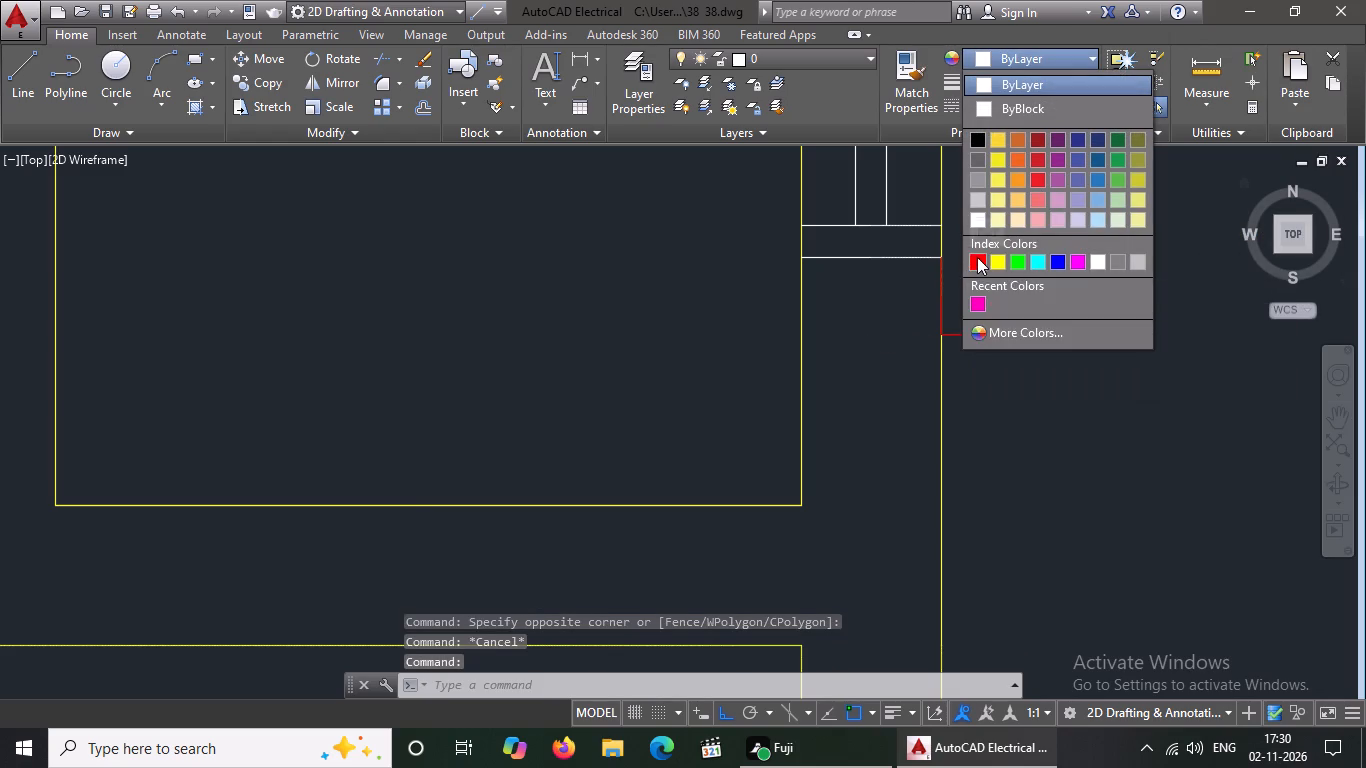
click(977, 257)
scroll(898, 434, down, 3)
key(Escape)
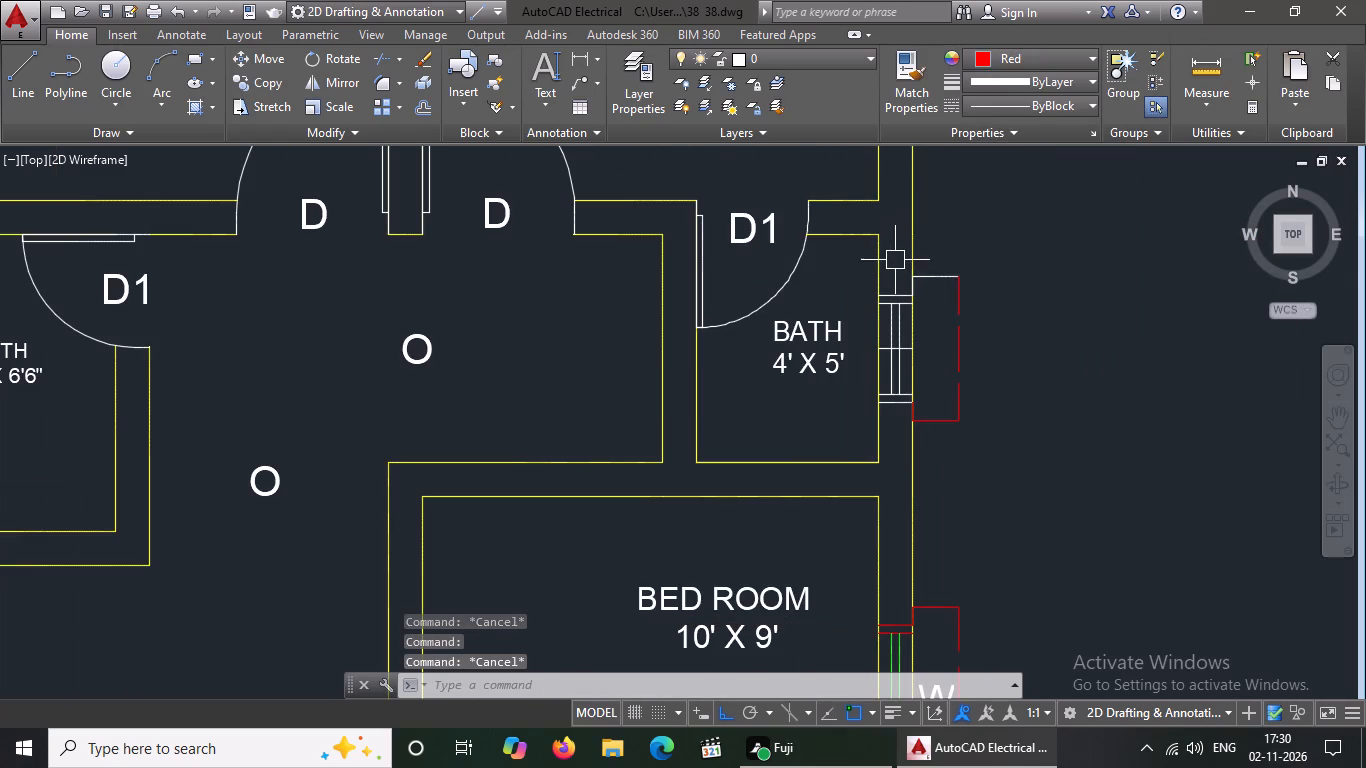
Colour the upper edge lines of the 4' X 5' bath's window projection red.
click(896, 257)
click(993, 301)
click(1054, 52)
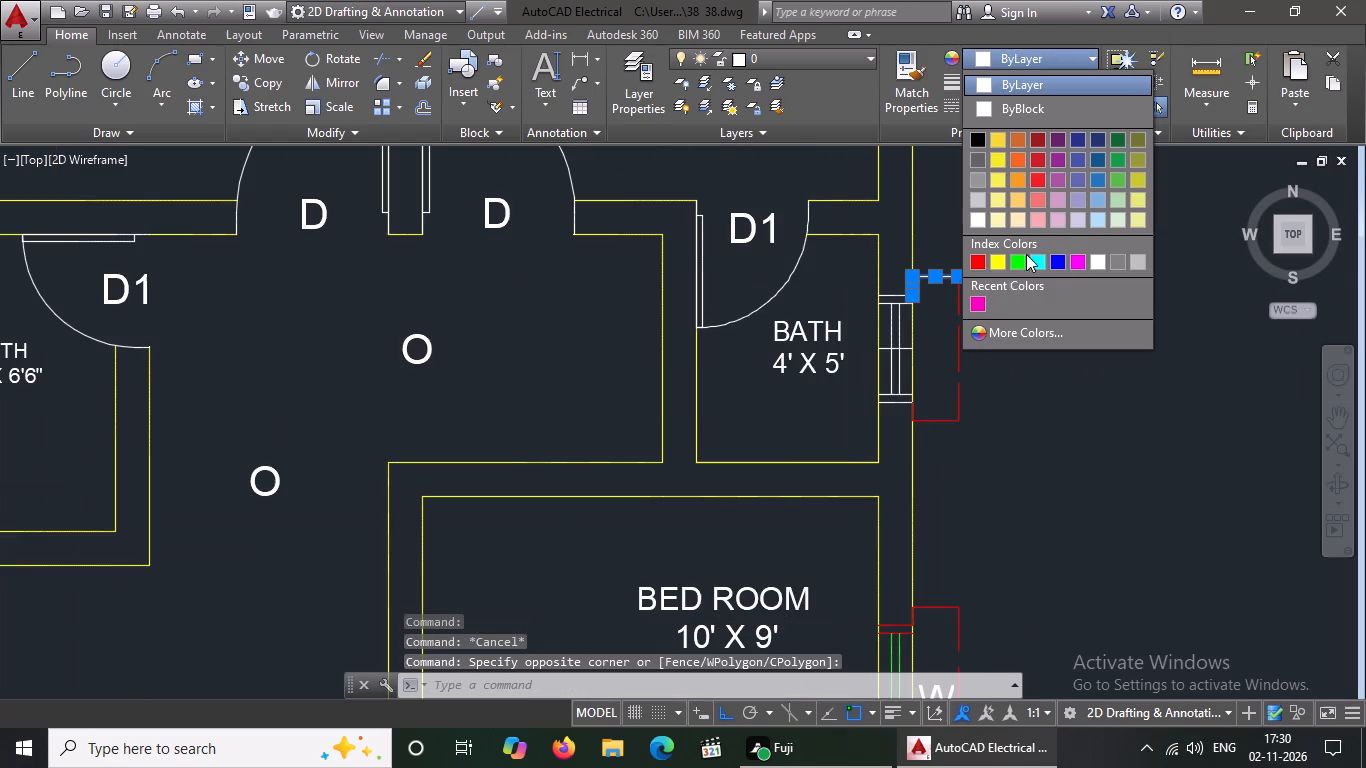
click(975, 259)
key(Escape)
Colour the two upper jamb lines of the 4' X 5' bath window red.
scroll(900, 333, up, 2)
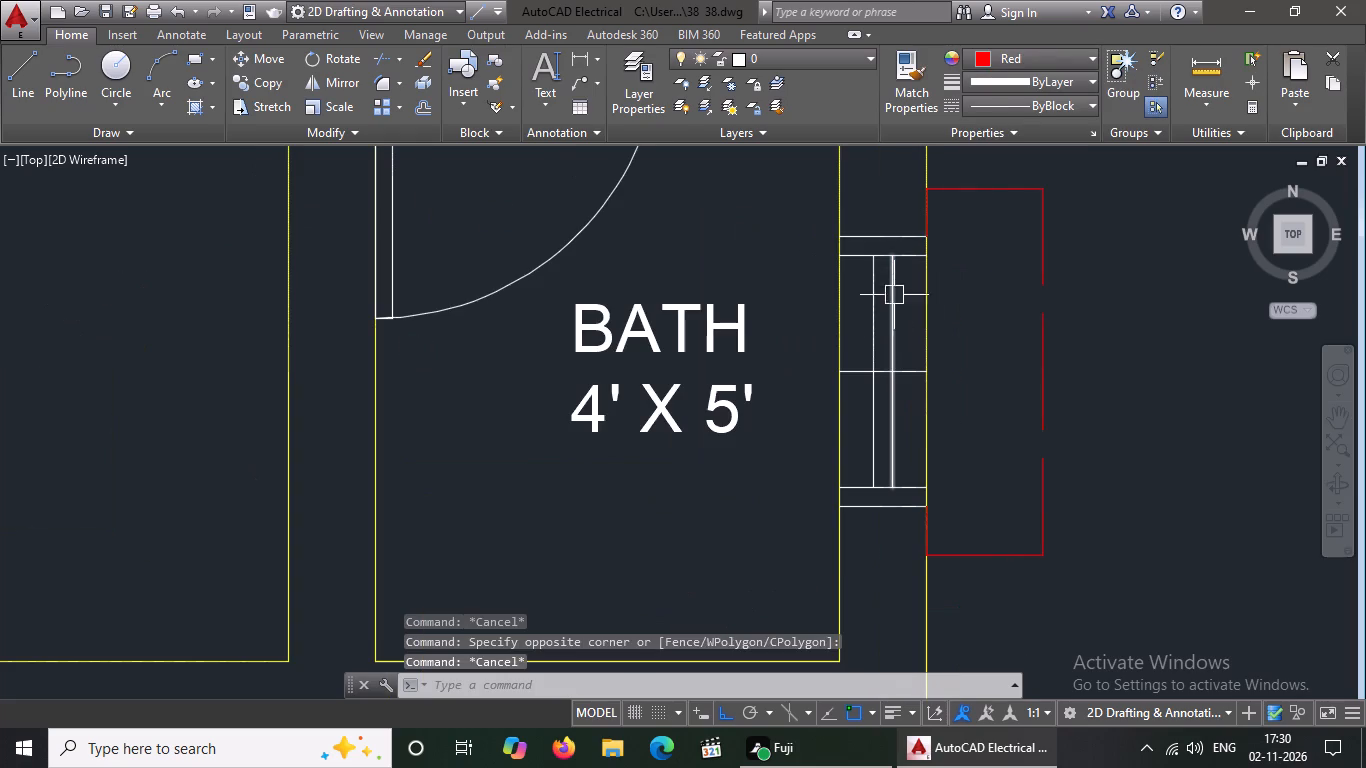
click(873, 235)
click(1068, 60)
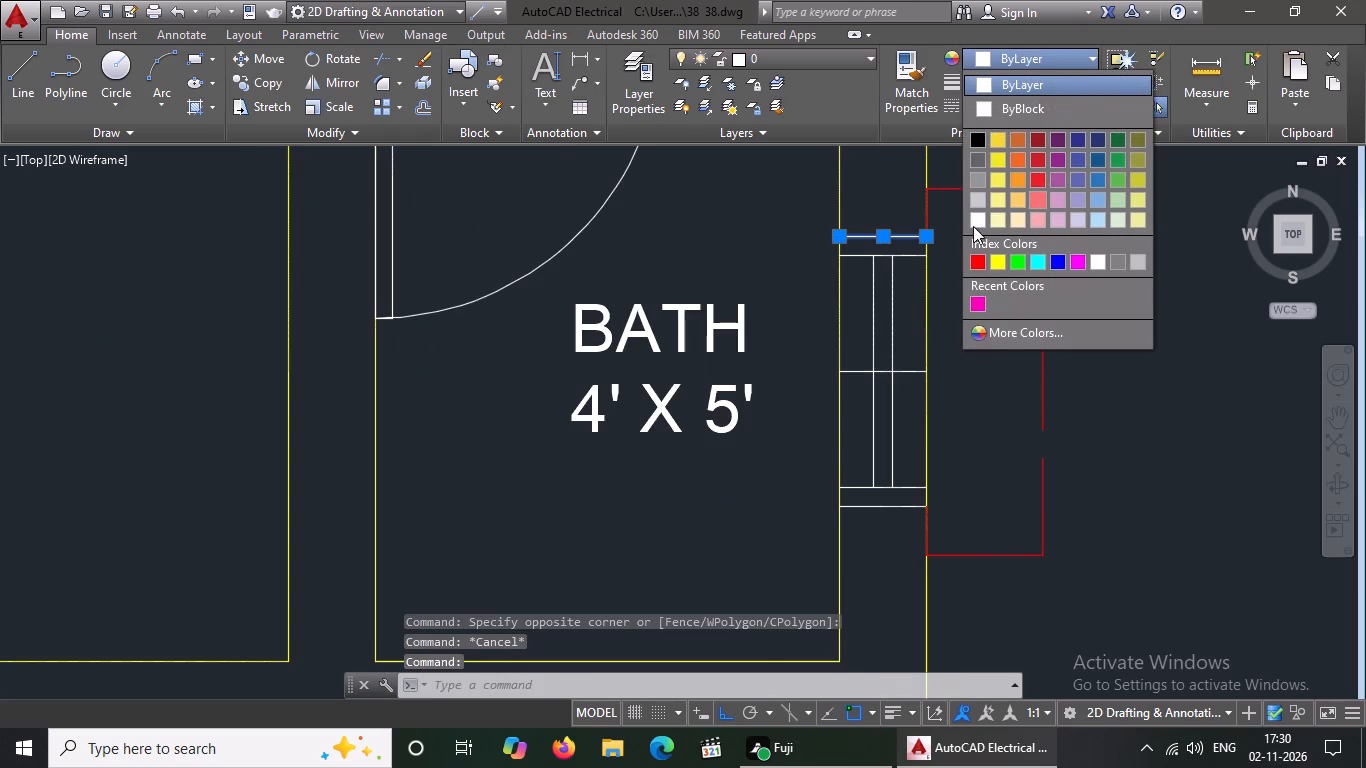
click(976, 260)
key(Escape)
click(906, 258)
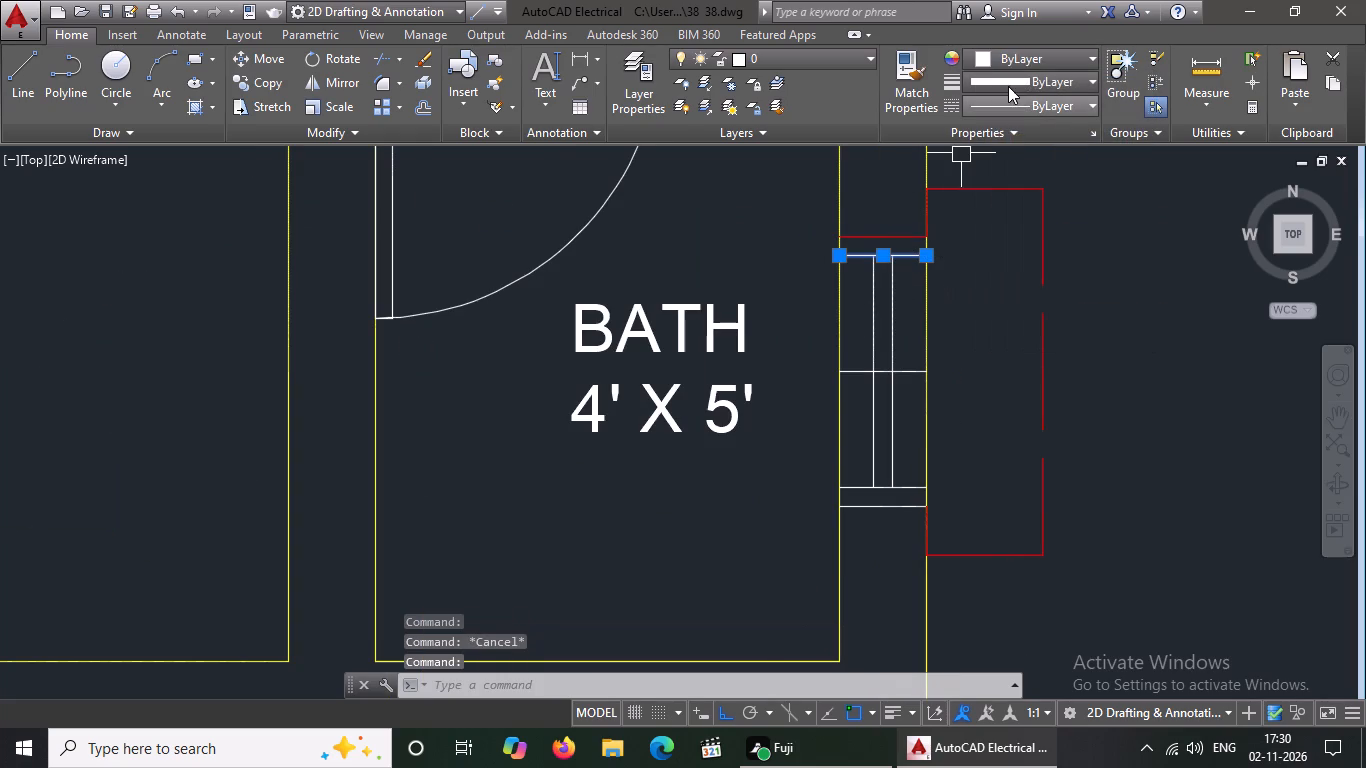
click(1022, 55)
click(970, 262)
key(Escape)
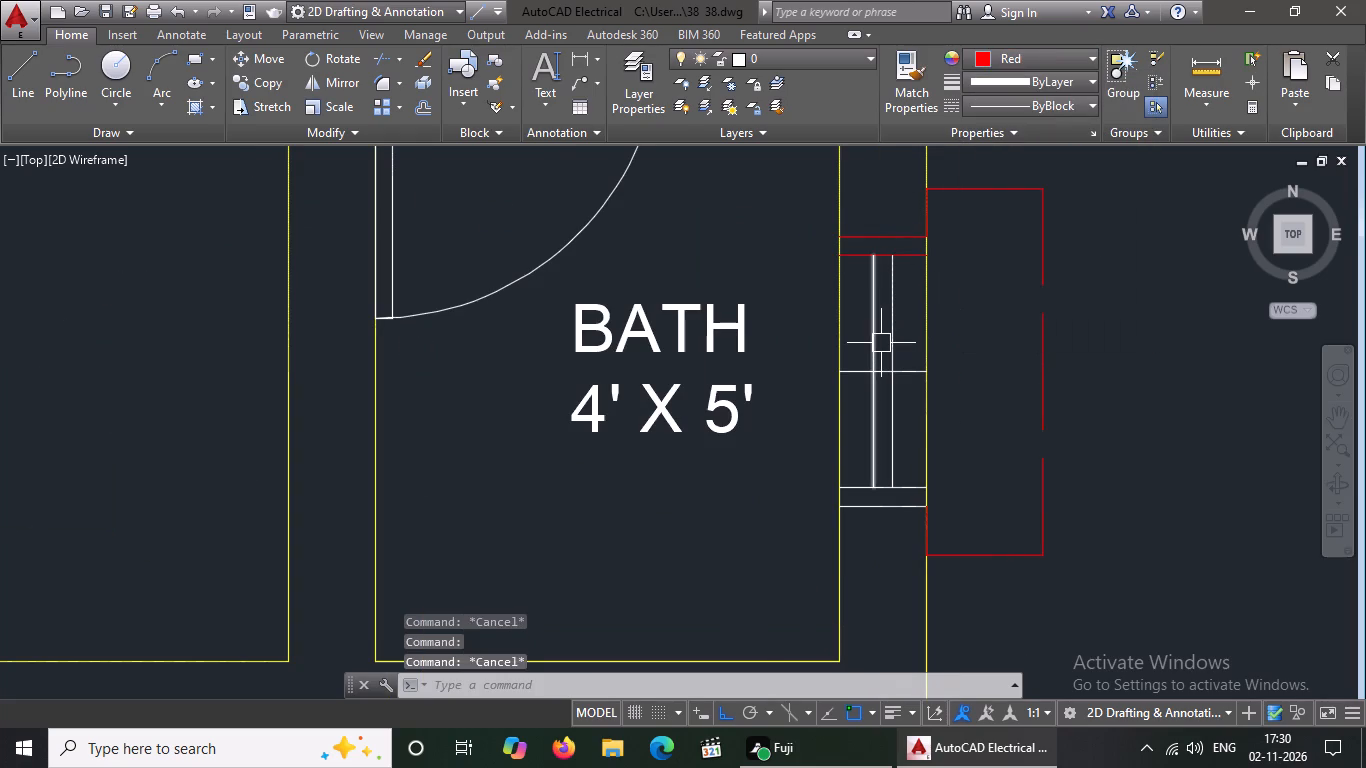
Colour the two glazing lines of the 4' X 5' bath window green.
click(881, 343)
click(1045, 56)
click(1017, 255)
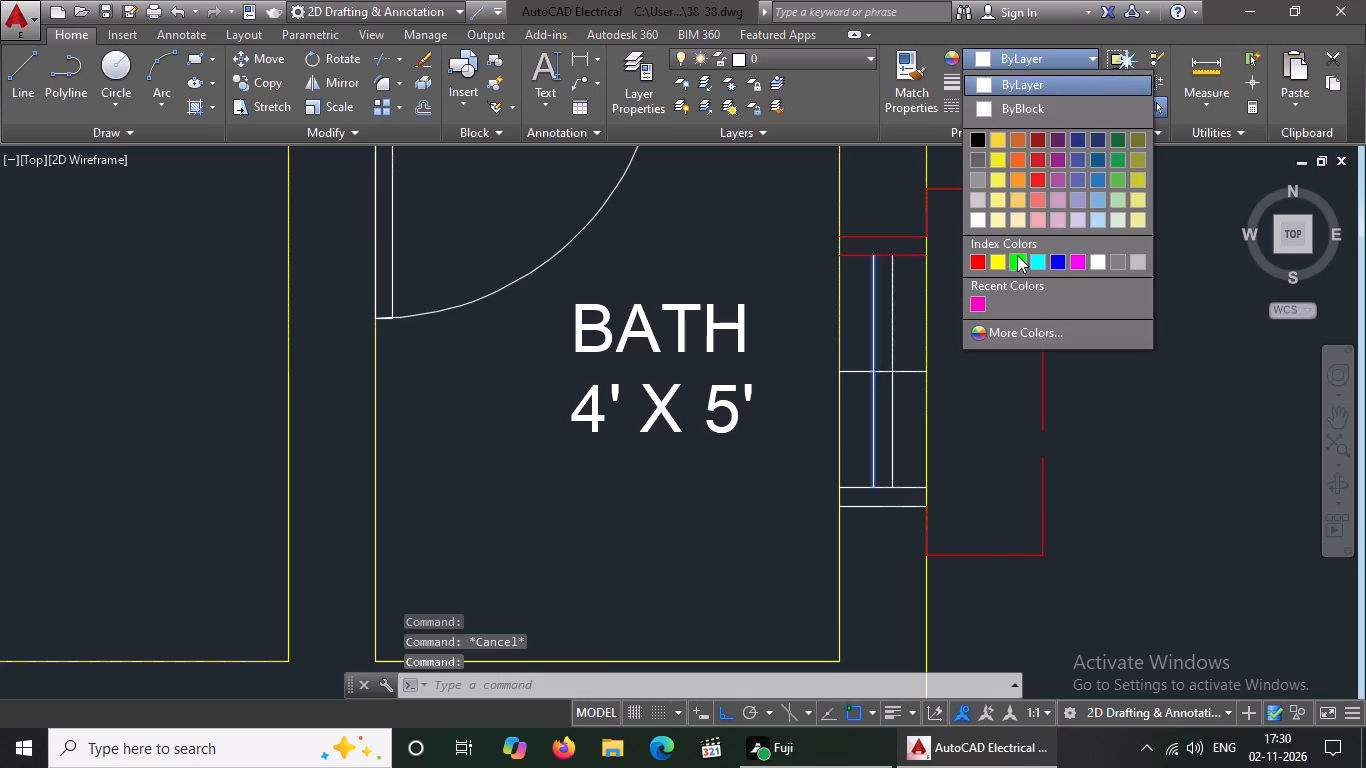
key(Escape)
click(887, 314)
click(1072, 52)
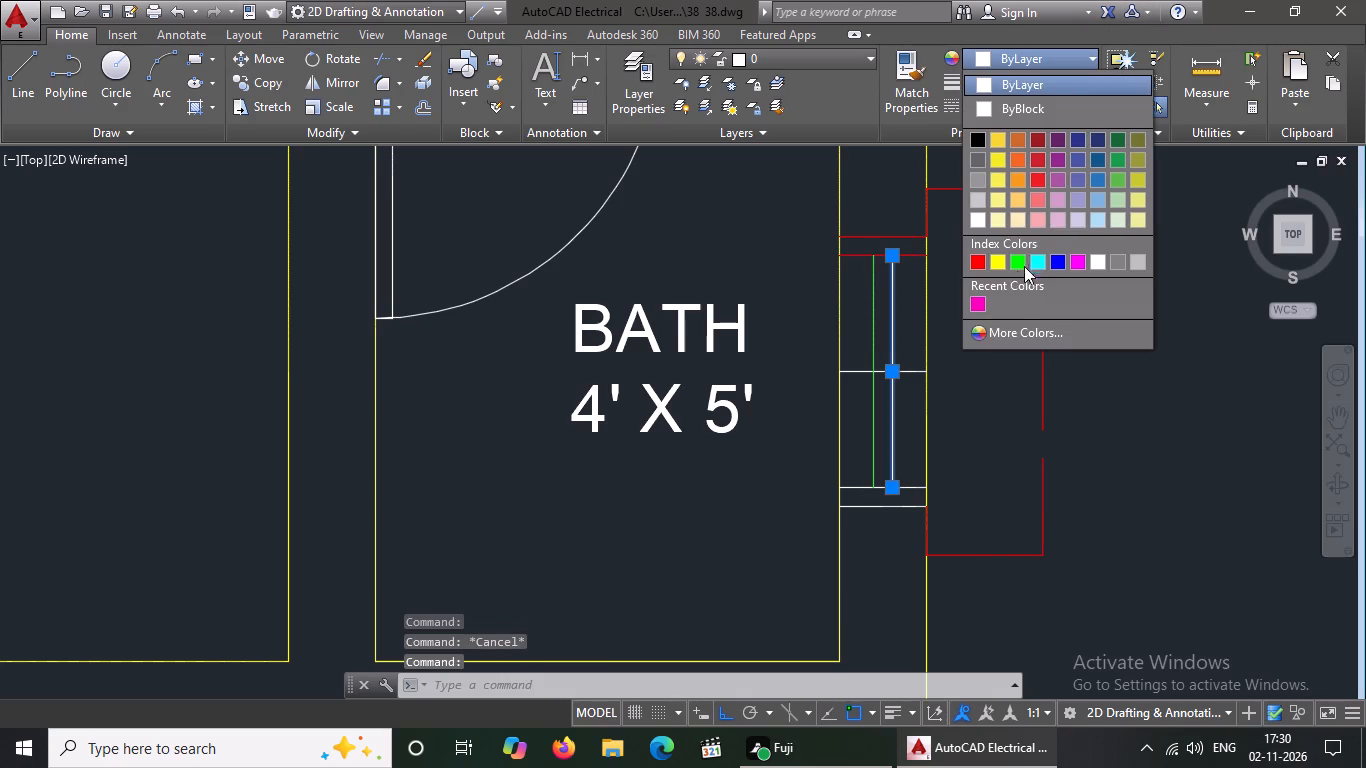
click(1019, 265)
key(Escape)
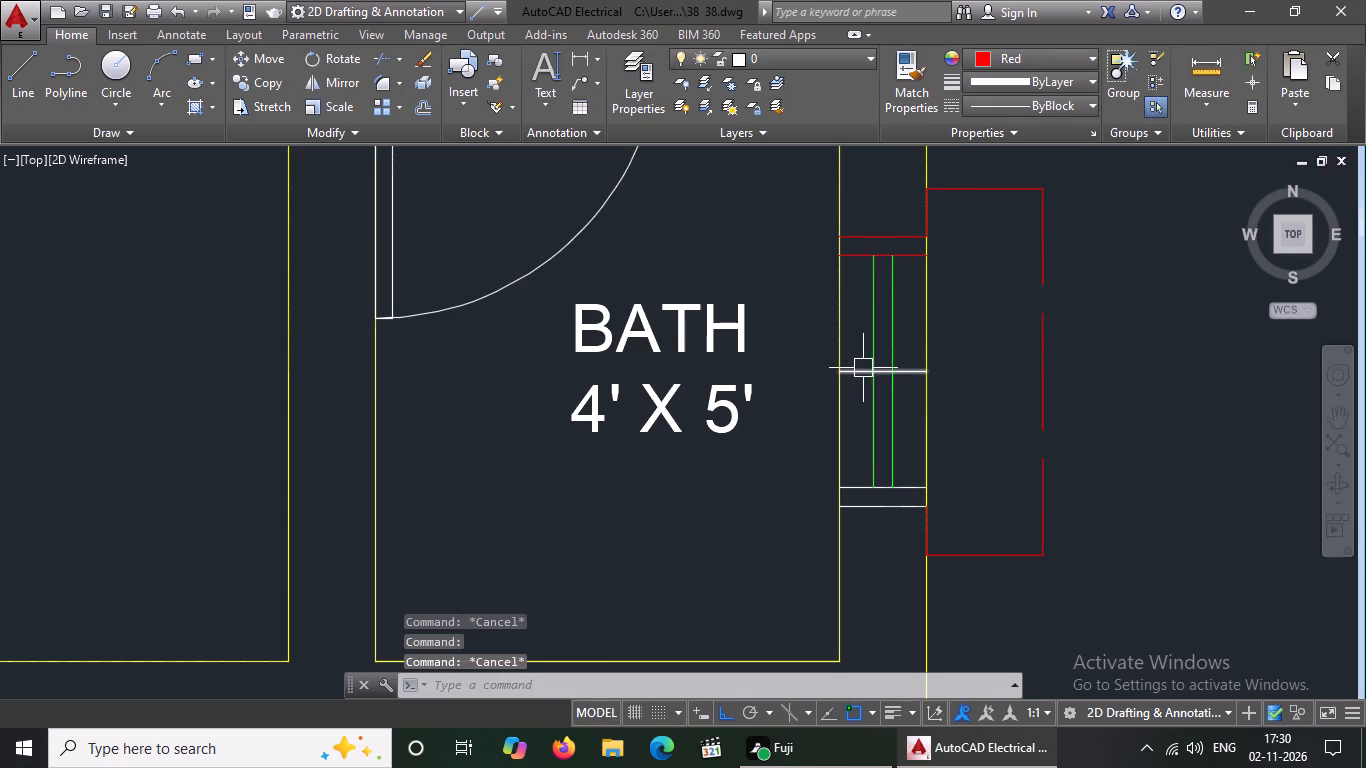
Colour the middle cross line and the two lower jamb lines of the 4' X 5' bath window red.
click(863, 368)
click(1069, 56)
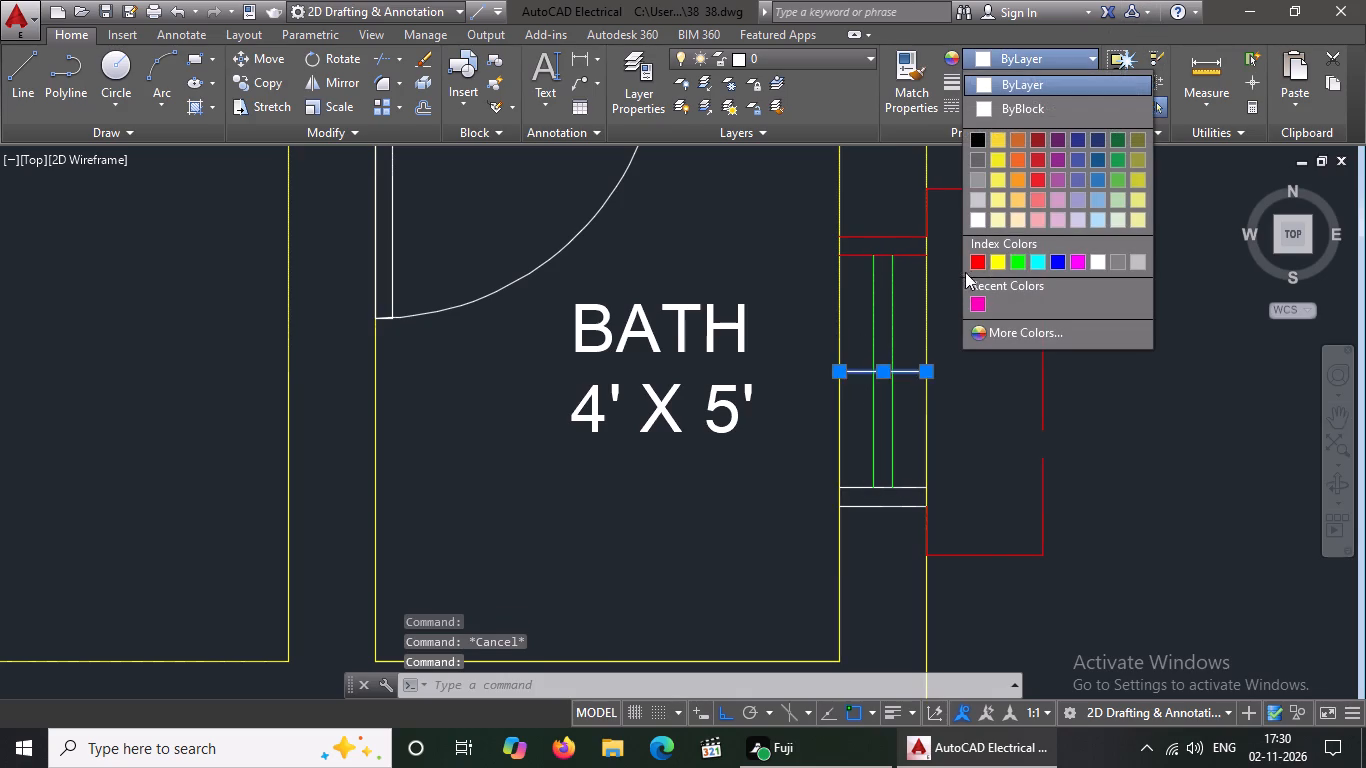
click(980, 259)
key(Escape)
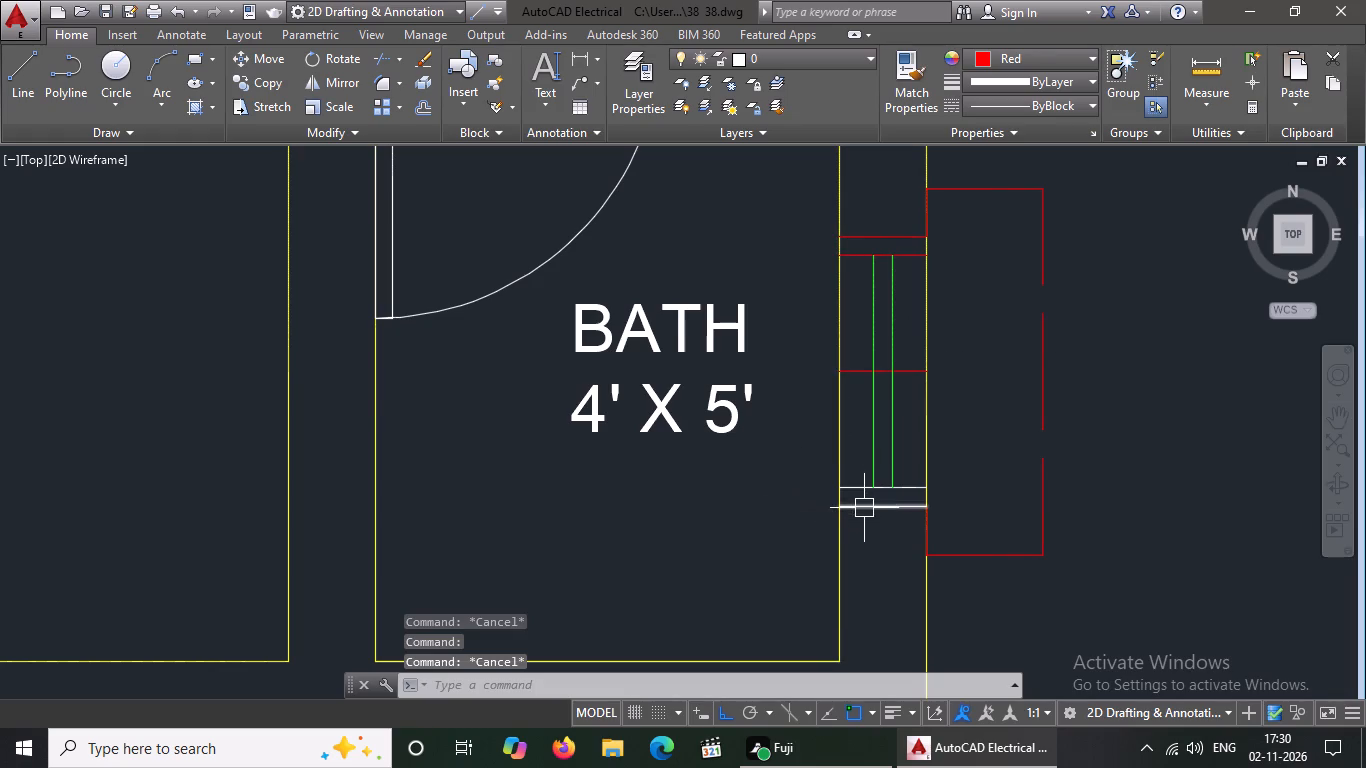
click(864, 509)
click(1009, 64)
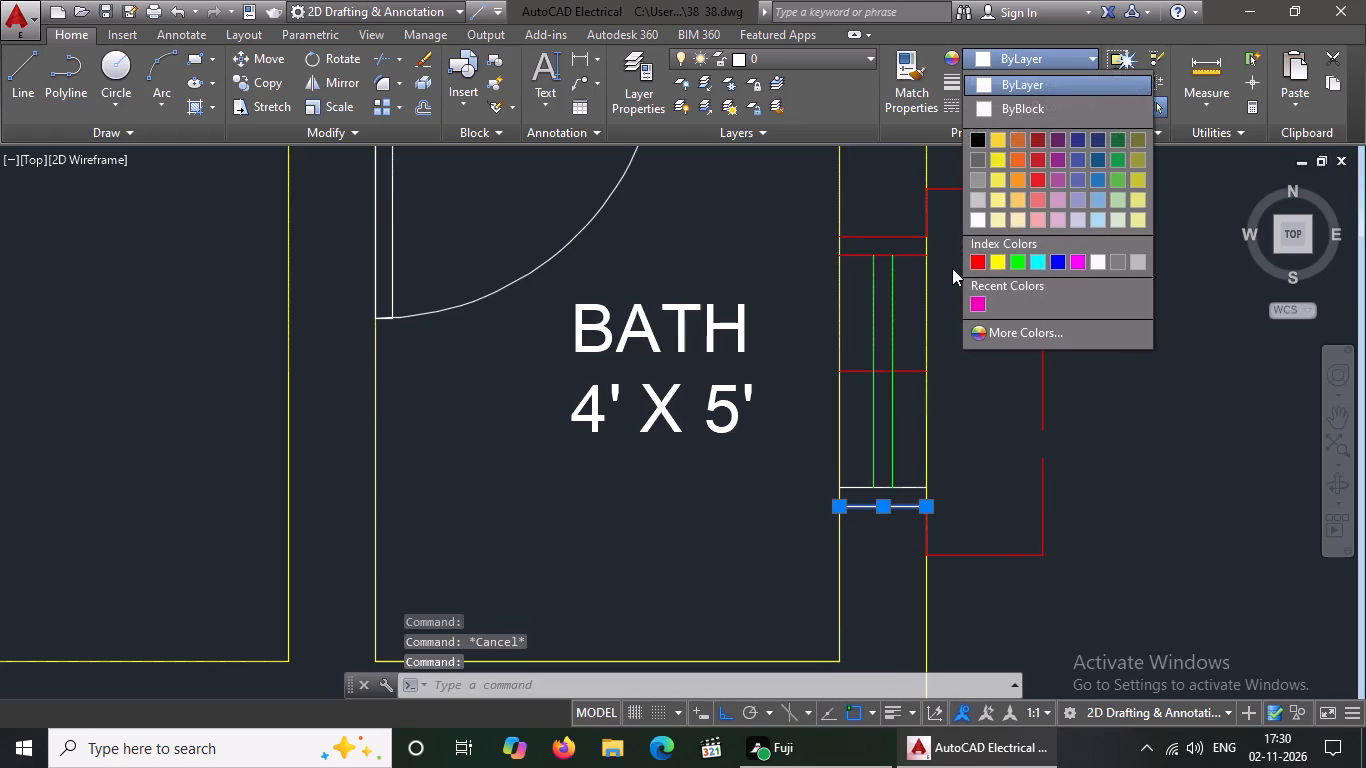
click(977, 261)
key(Escape)
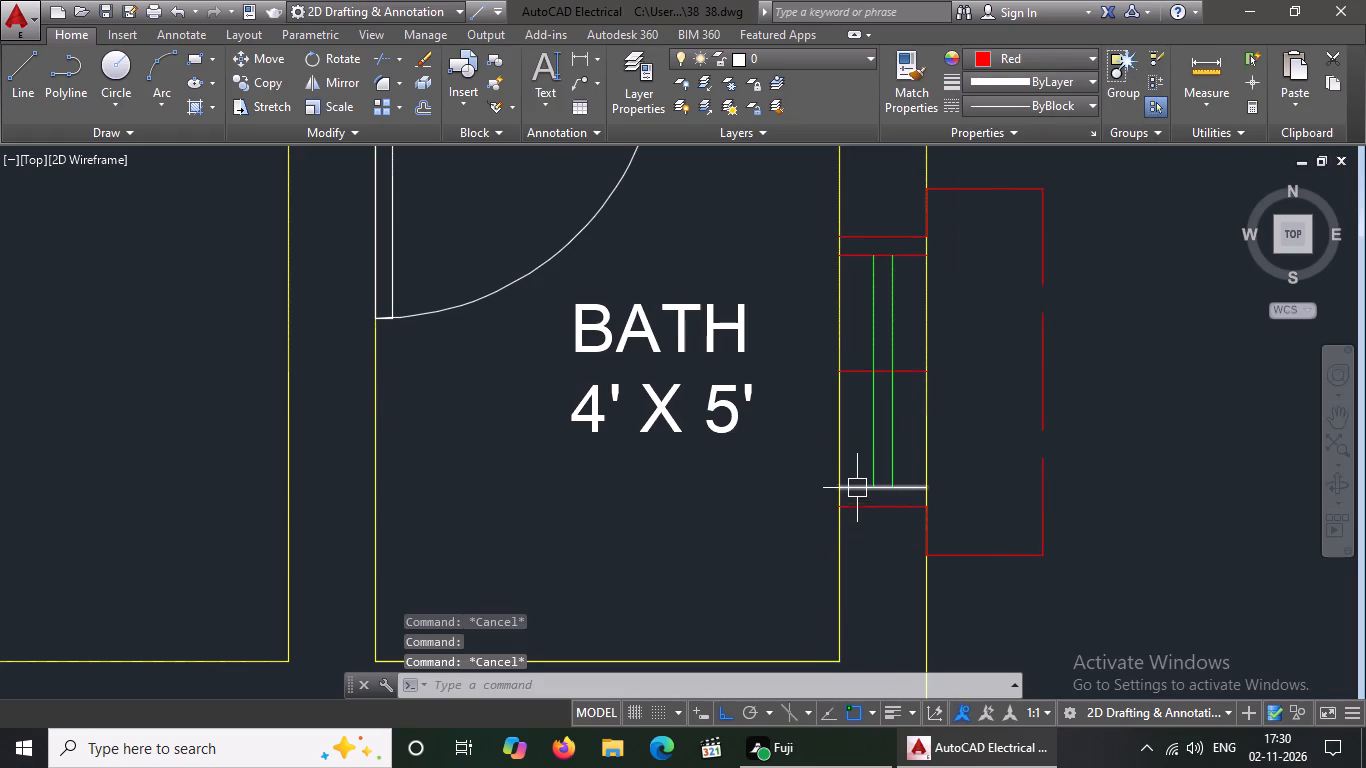
click(857, 488)
click(1039, 59)
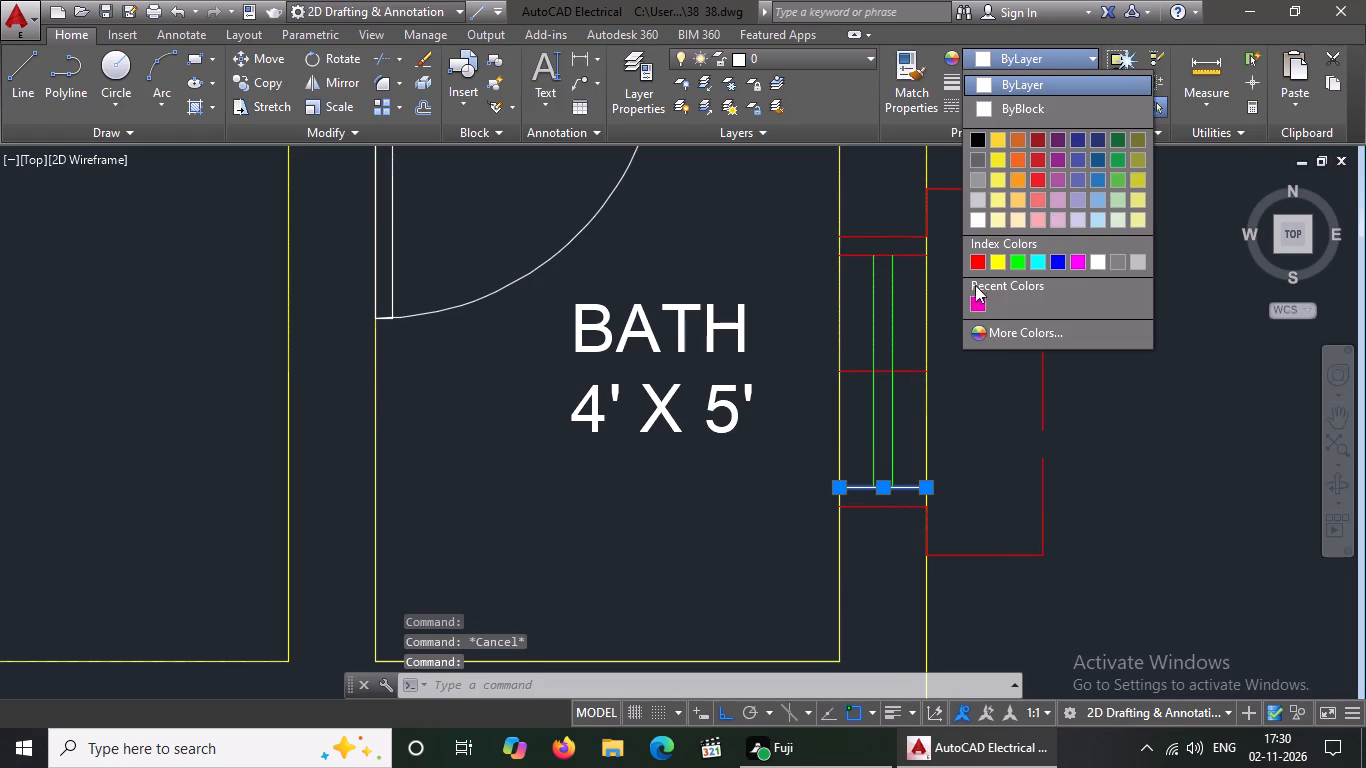
click(977, 260)
scroll(753, 529, down, 3)
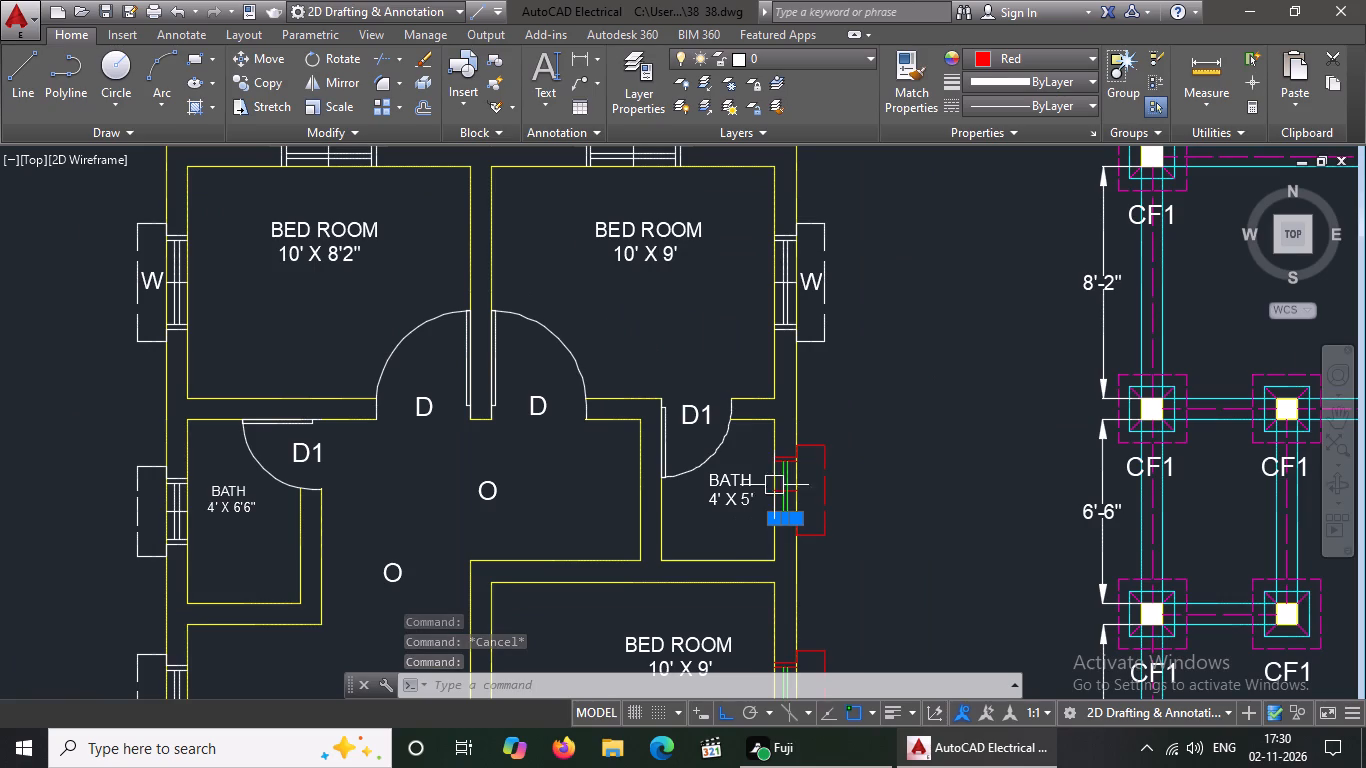
key(Escape)
Colour the two lower jamb lines of the east window in the 10' X 9' bedroom above the bath red.
scroll(821, 351, up, 2)
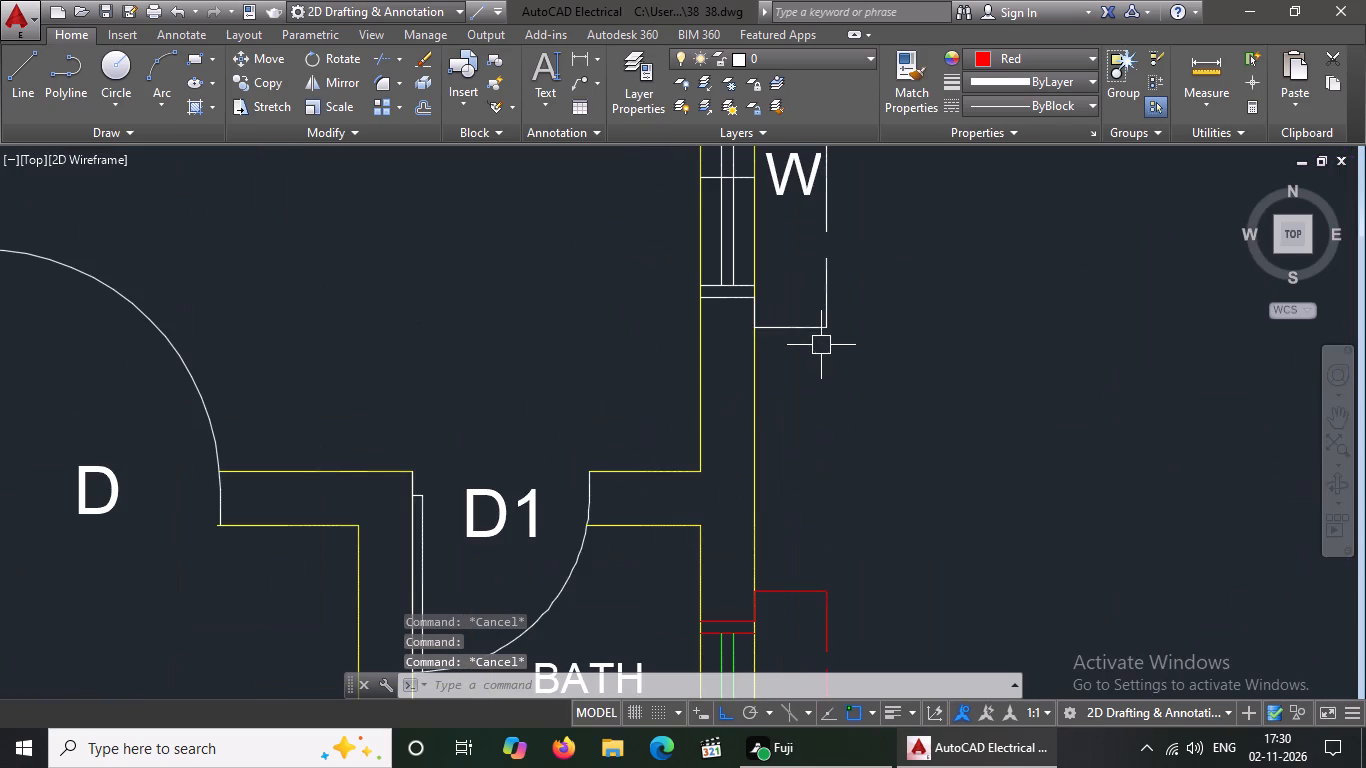
scroll(762, 302, down, 1)
scroll(754, 302, up, 3)
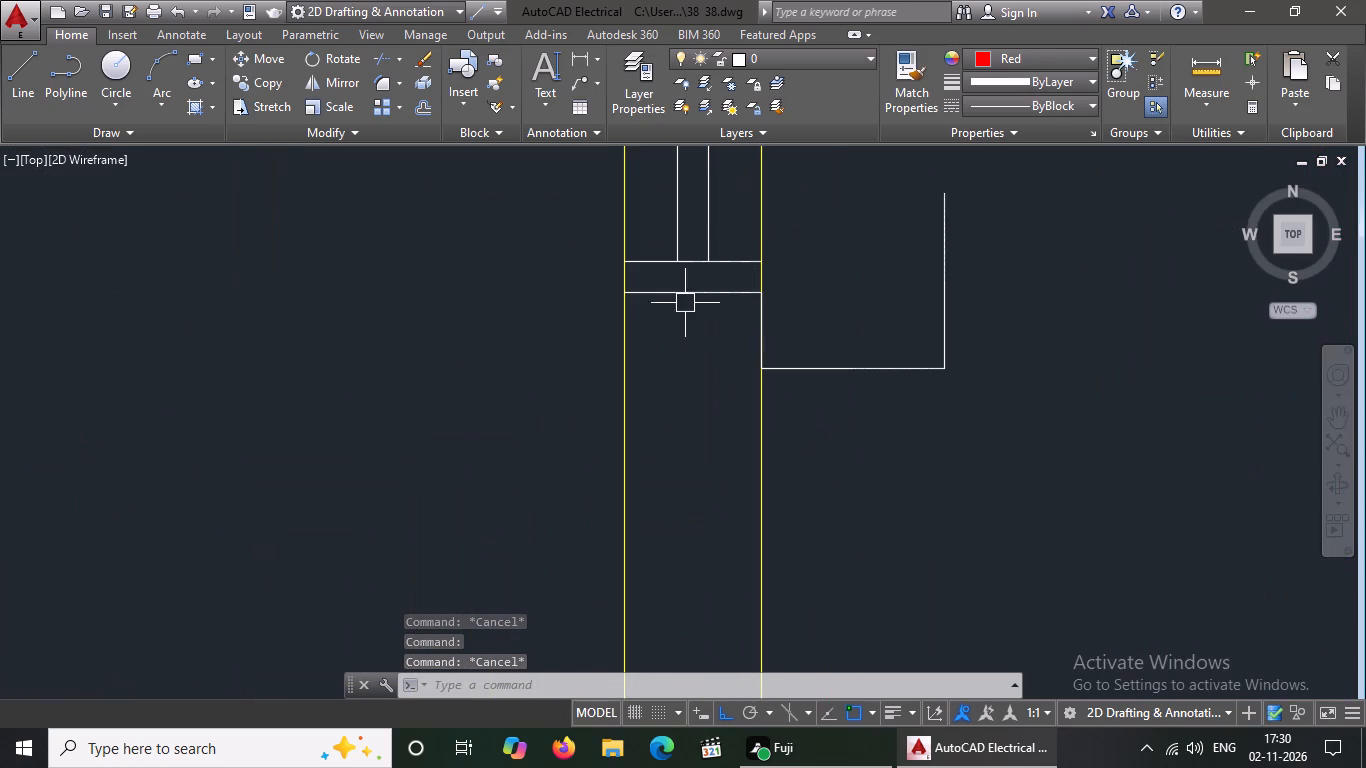
click(690, 293)
click(1005, 53)
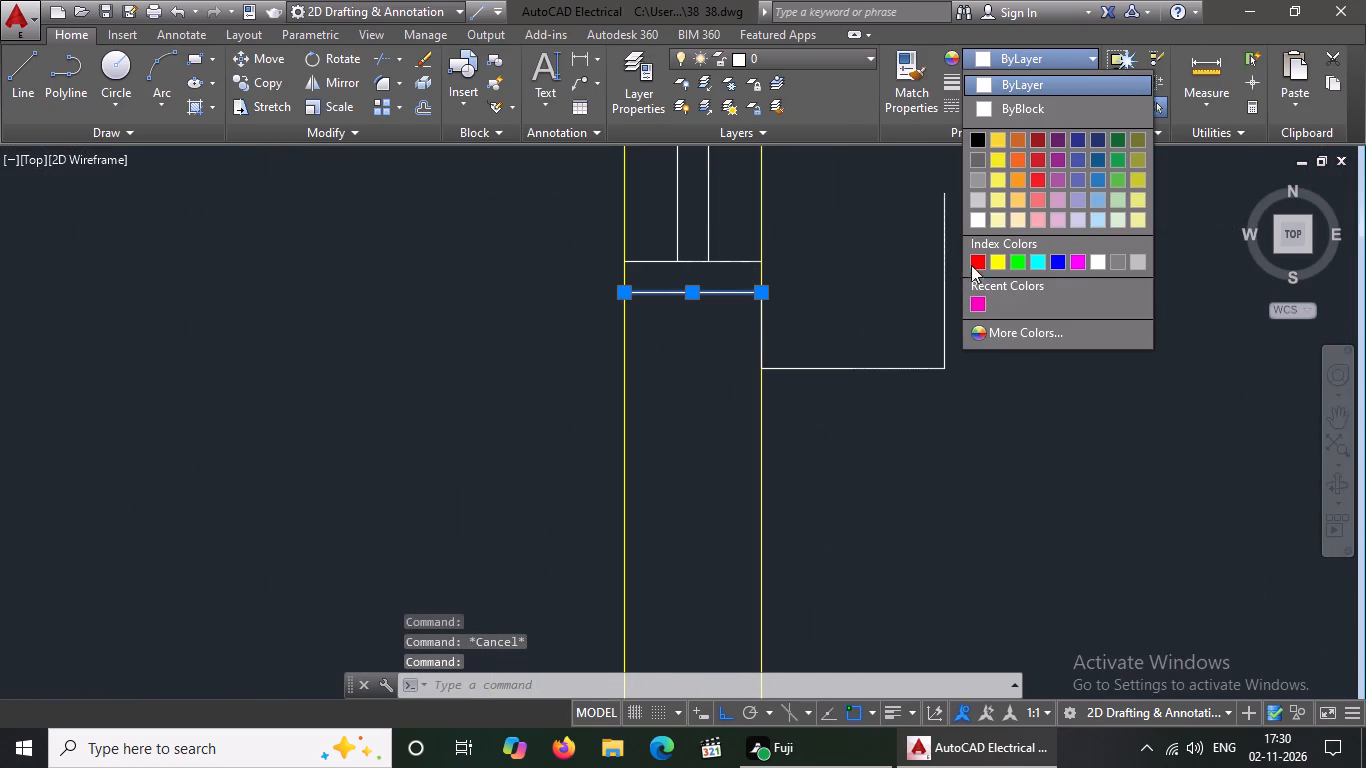
click(974, 257)
key(Escape)
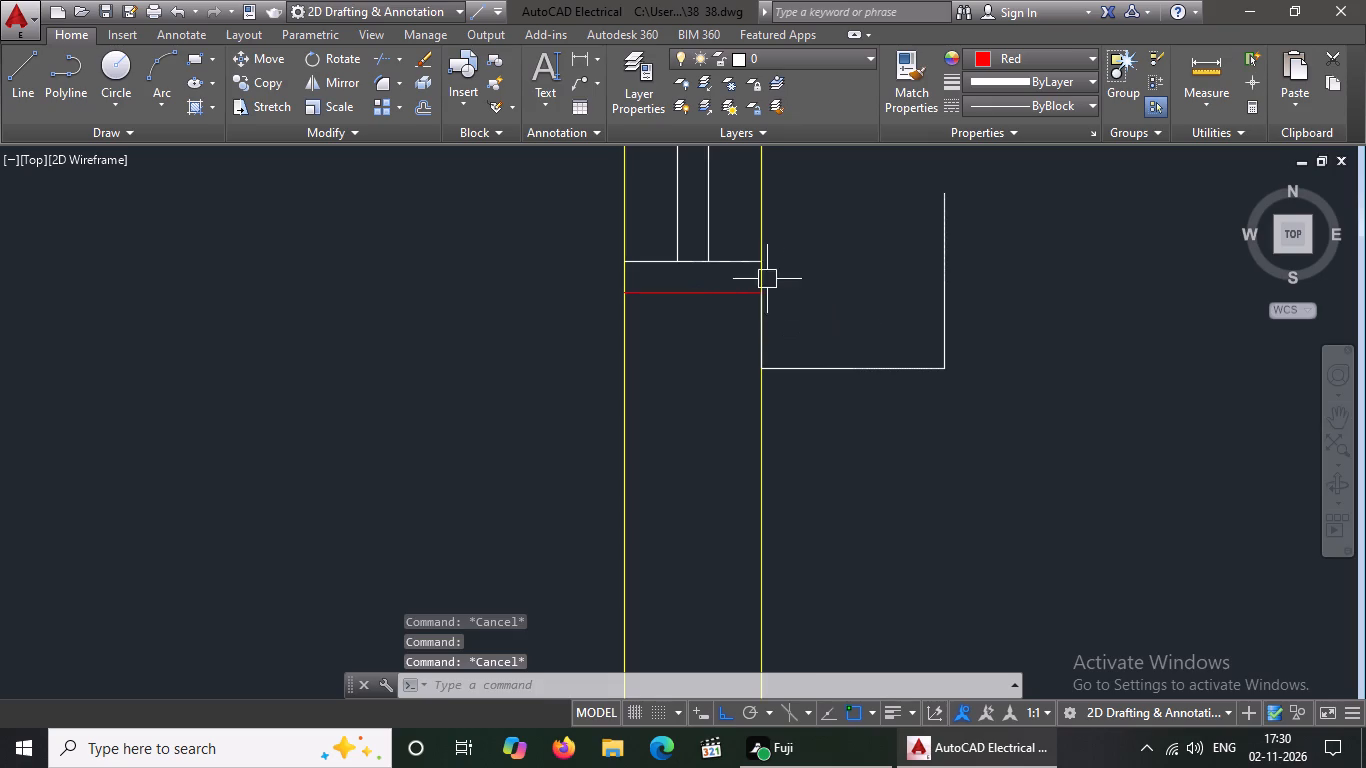
scroll(725, 273, up, 2)
click(724, 246)
click(1037, 59)
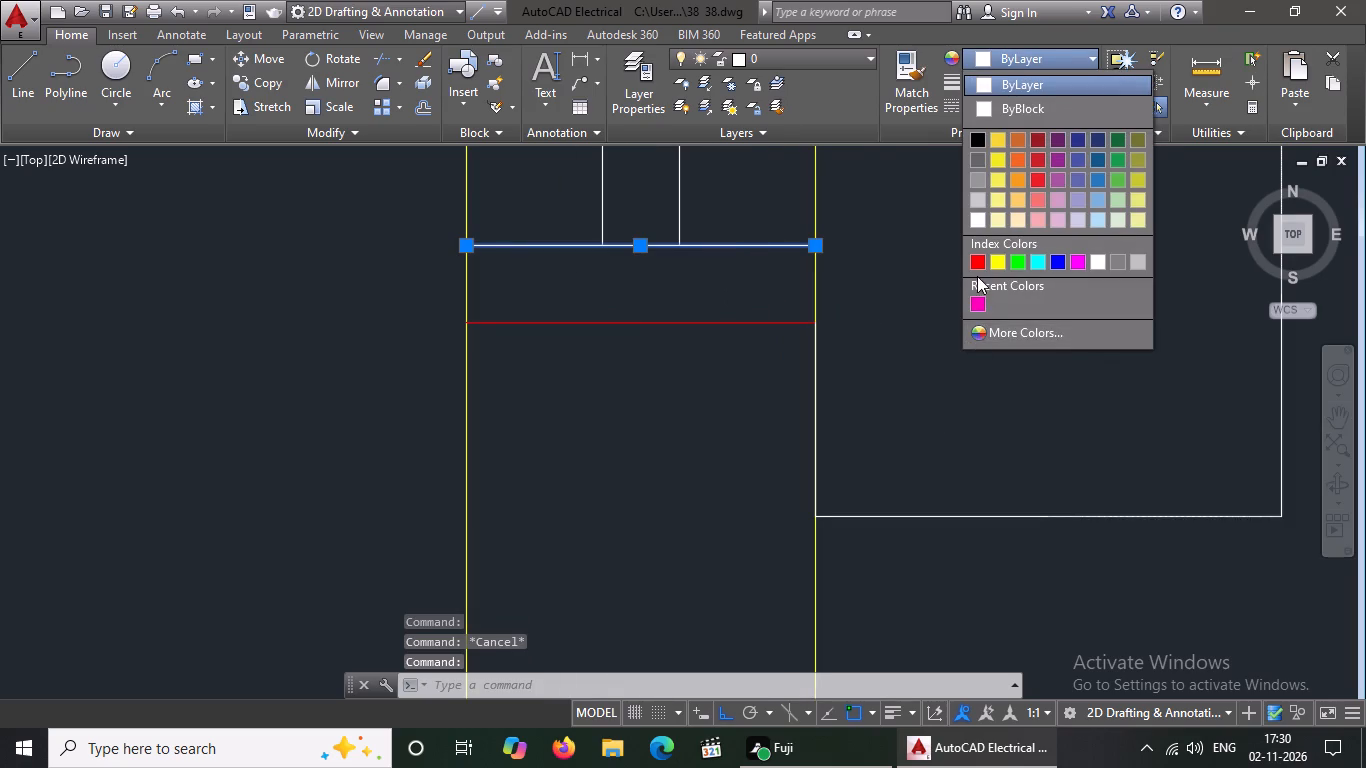
click(976, 252)
key(Escape)
Colour the two glazing lines of the upper 10' X 9' bedroom's east window green.
scroll(874, 396, down, 2)
click(795, 305)
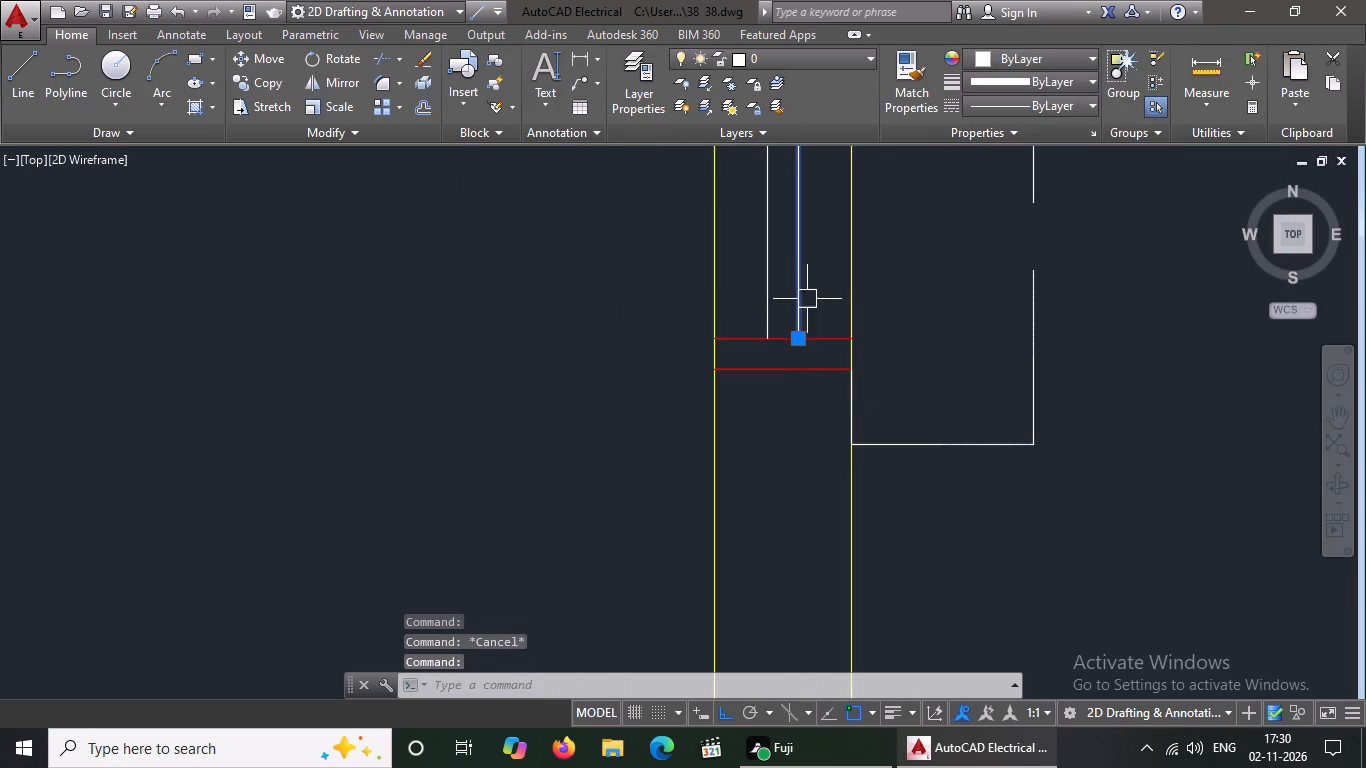
click(1002, 59)
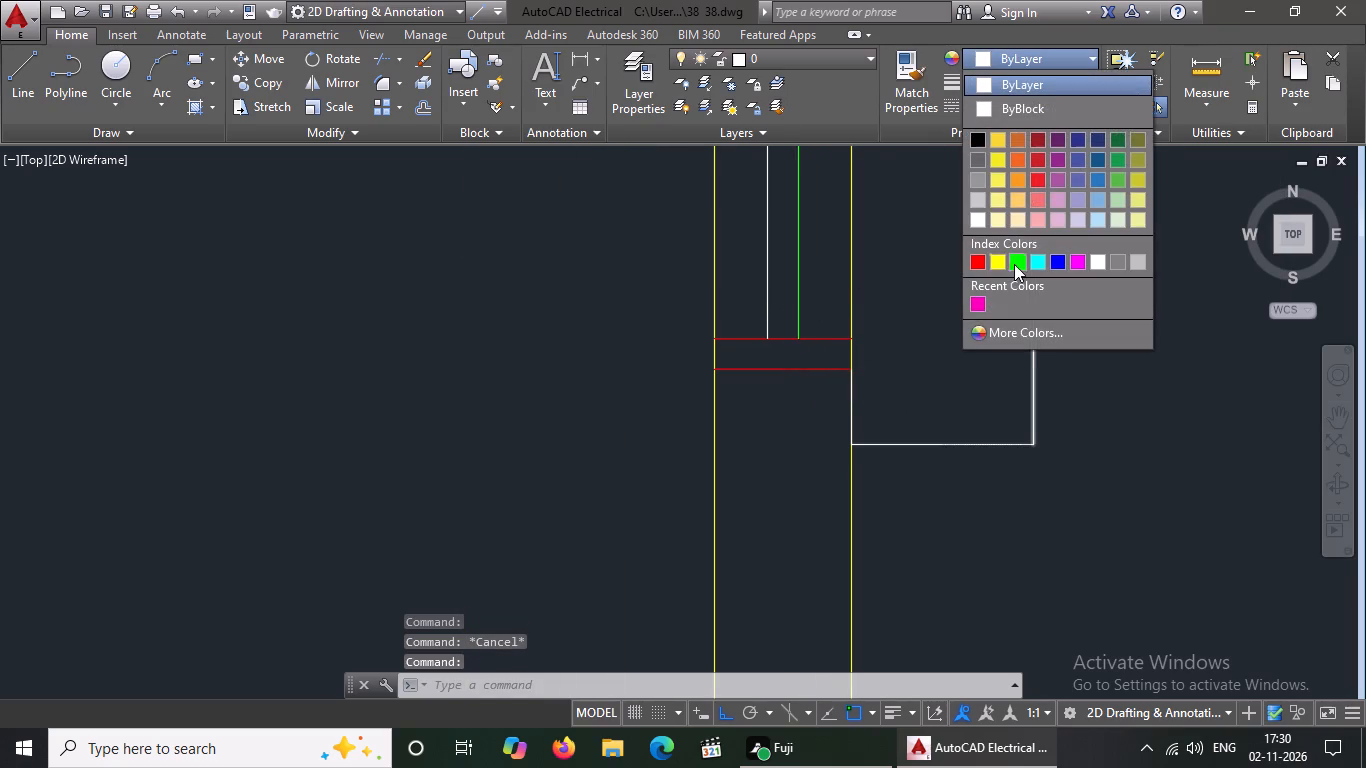
click(1016, 263)
key(Escape)
click(766, 288)
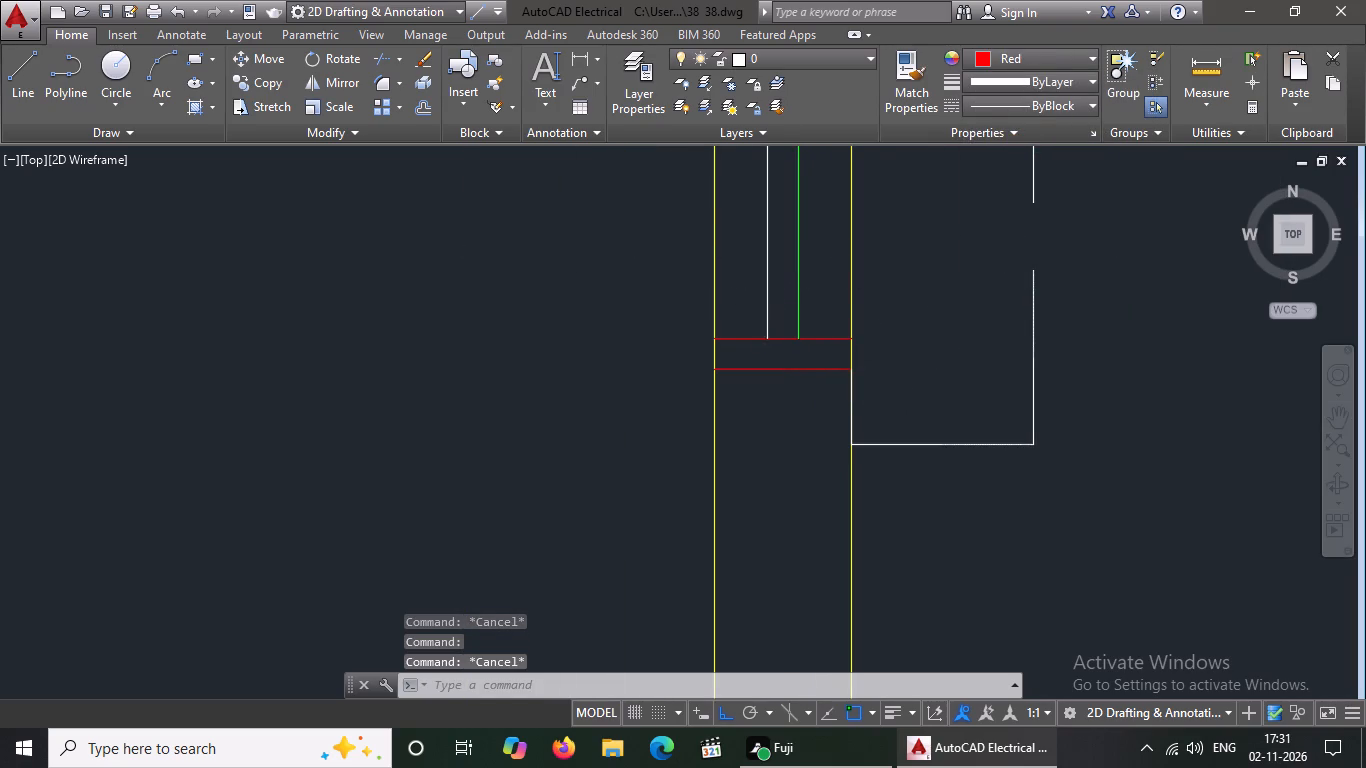
click(984, 61)
click(1018, 264)
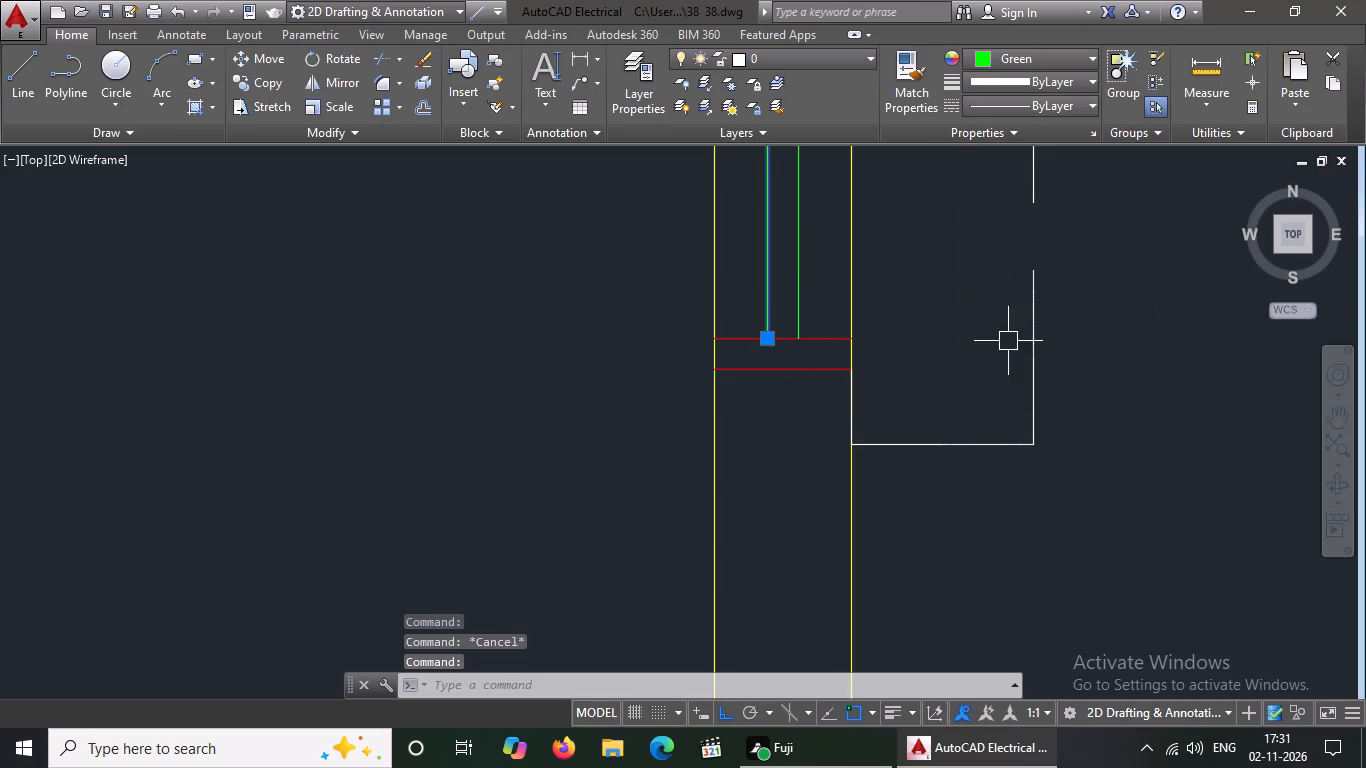
key(Escape)
Colour the middle cross line of the upper 10' X 9' bedroom's east window red.
scroll(1003, 376, down, 4)
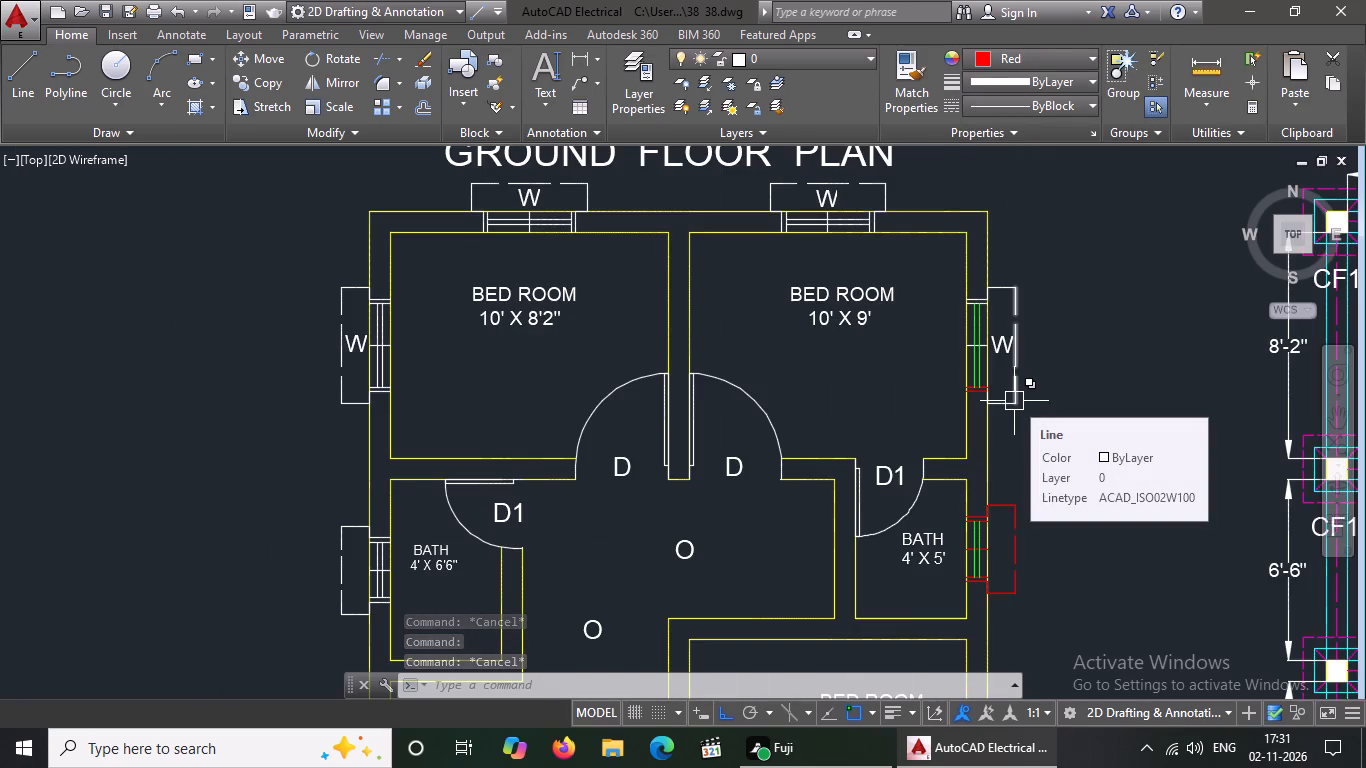
scroll(1014, 401, up, 3)
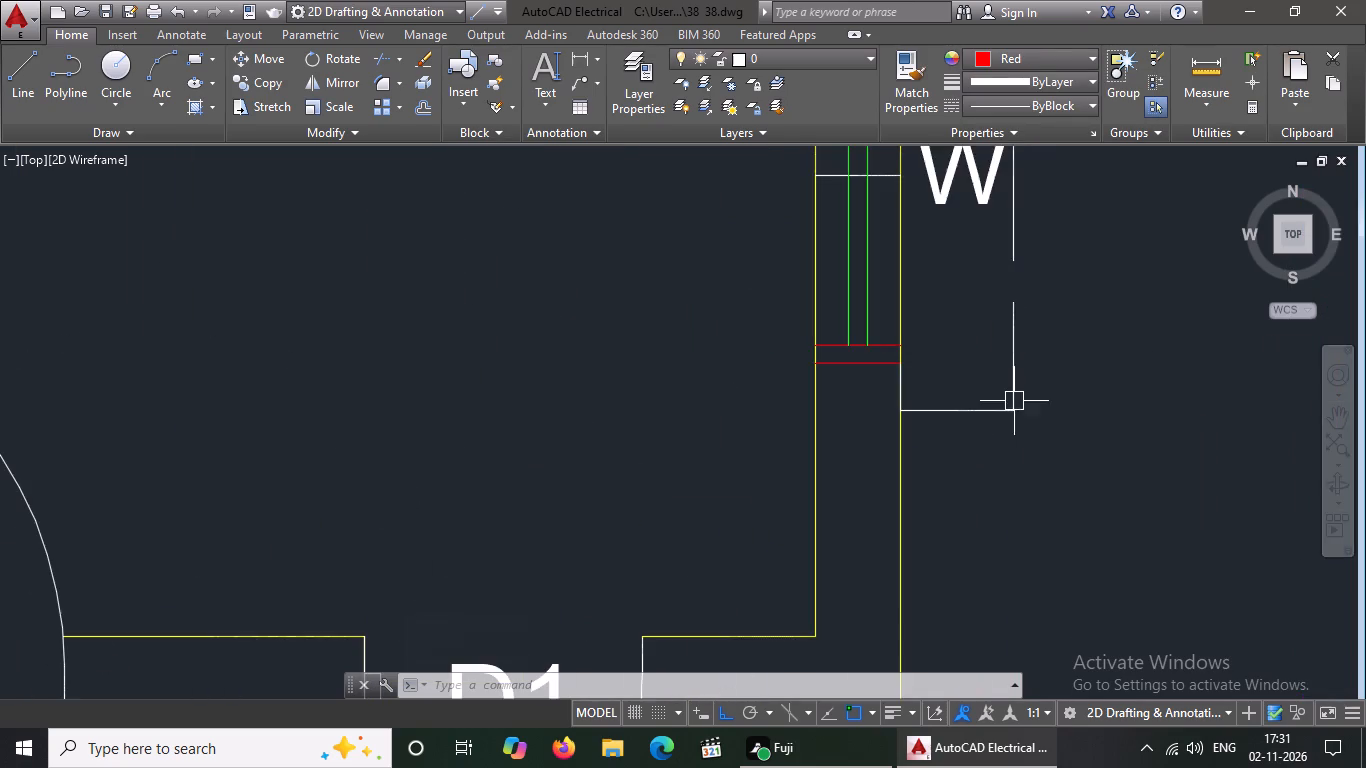
scroll(1009, 399, down, 4)
scroll(999, 374, up, 6)
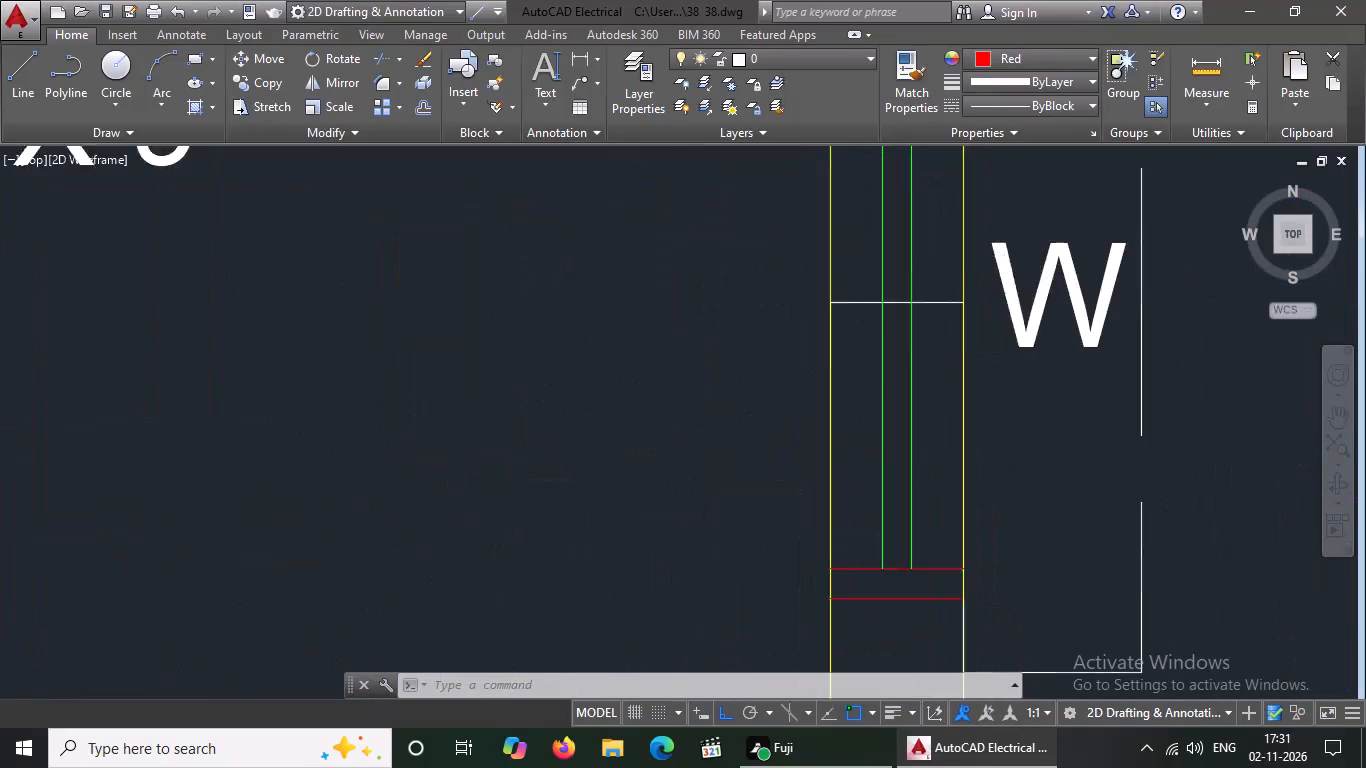
click(940, 263)
click(1008, 58)
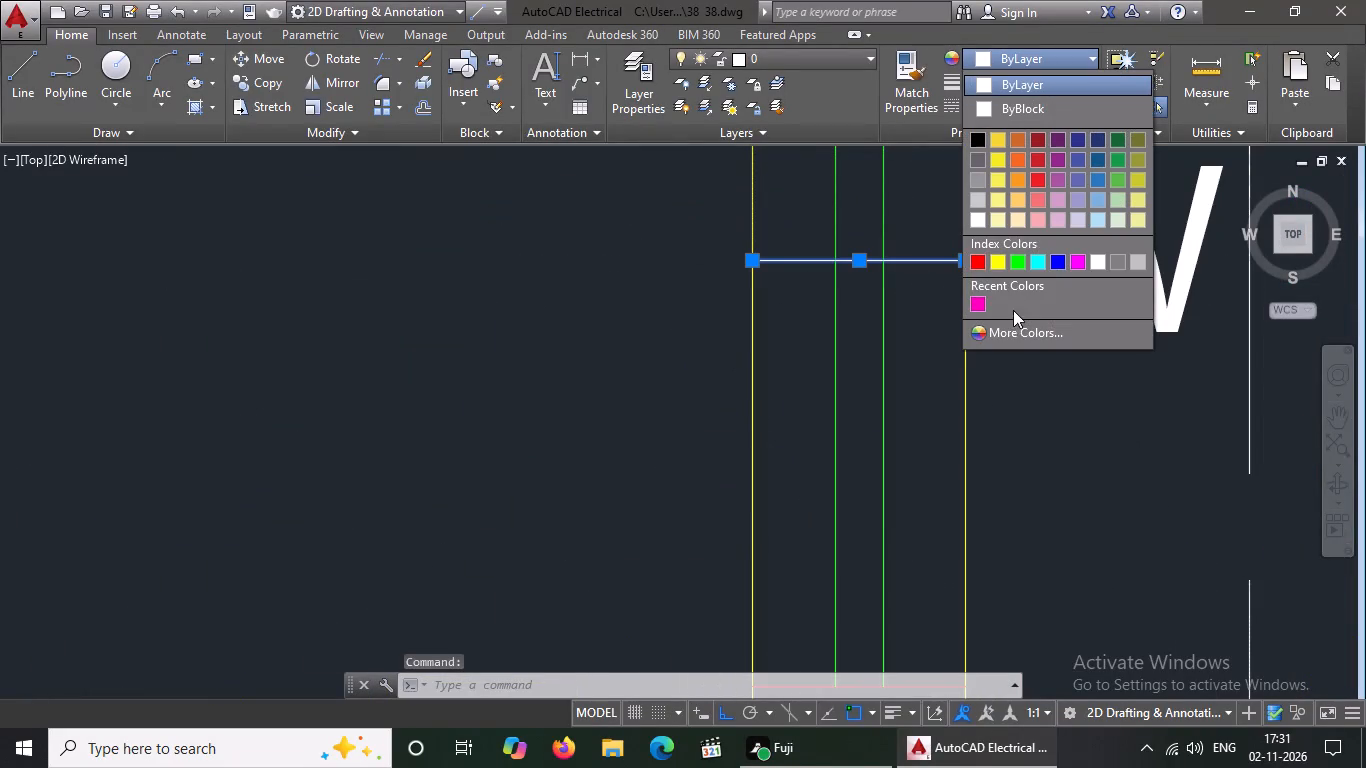
click(974, 256)
key(Escape)
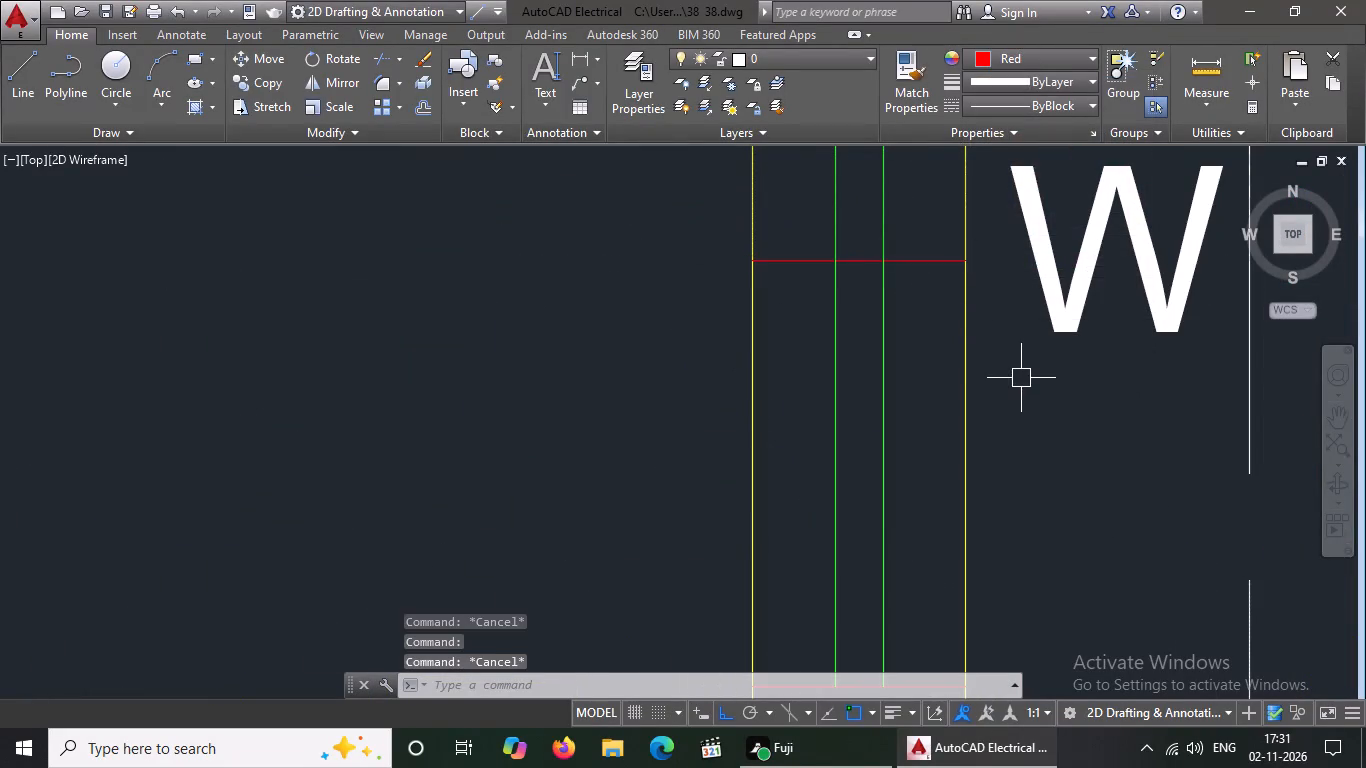
Colour the two upper jamb lines of the upper 10' X 9' bedroom's east window red.
scroll(1020, 381, down, 3)
scroll(960, 240, up, 2)
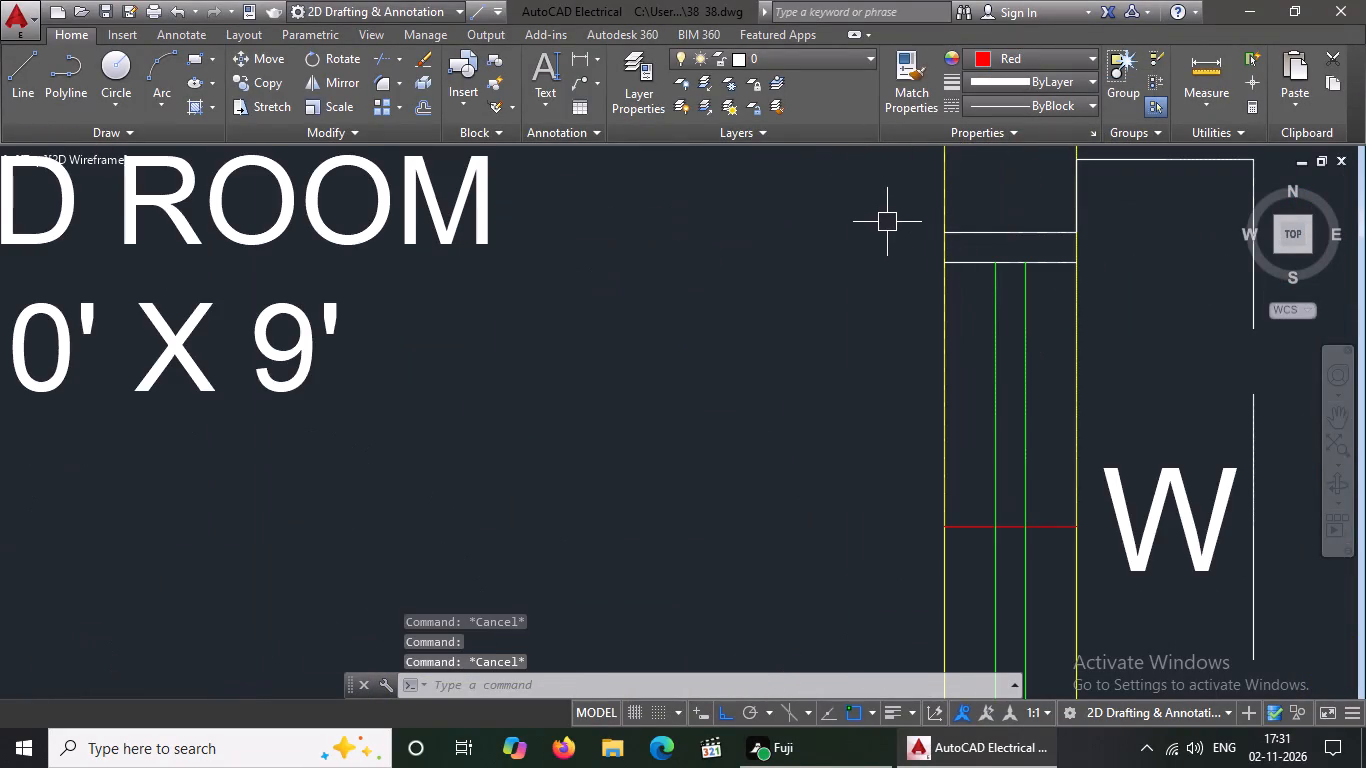
click(887, 222)
click(867, 182)
click(869, 230)
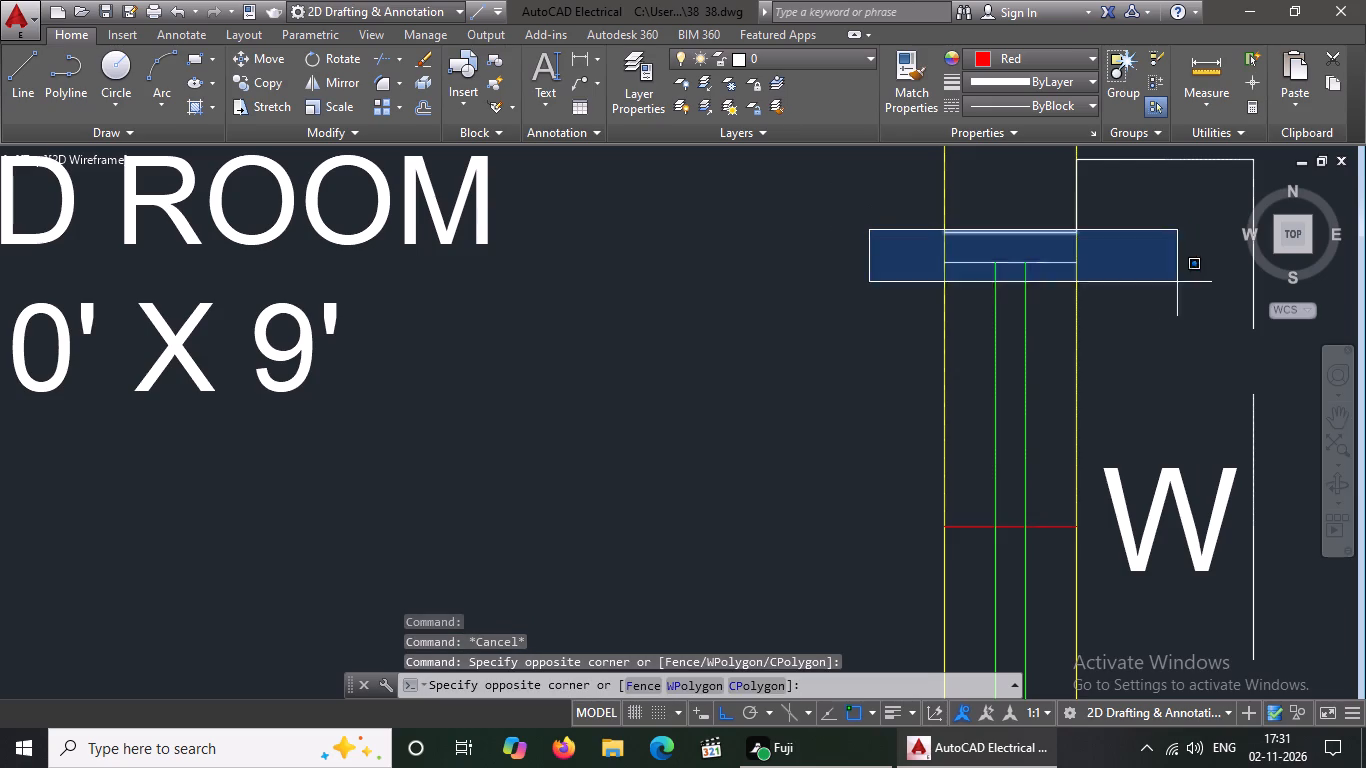
click(1133, 245)
click(1046, 48)
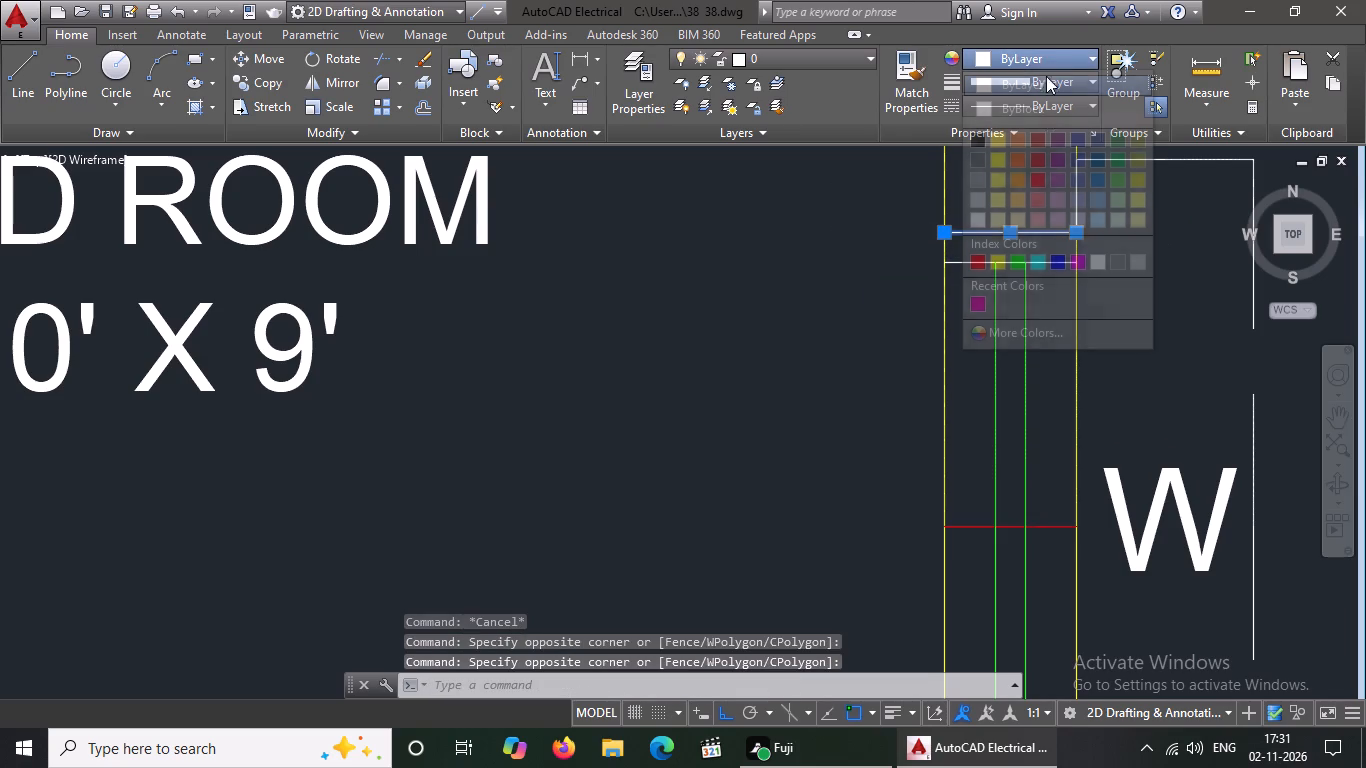
click(980, 261)
key(Escape)
click(896, 236)
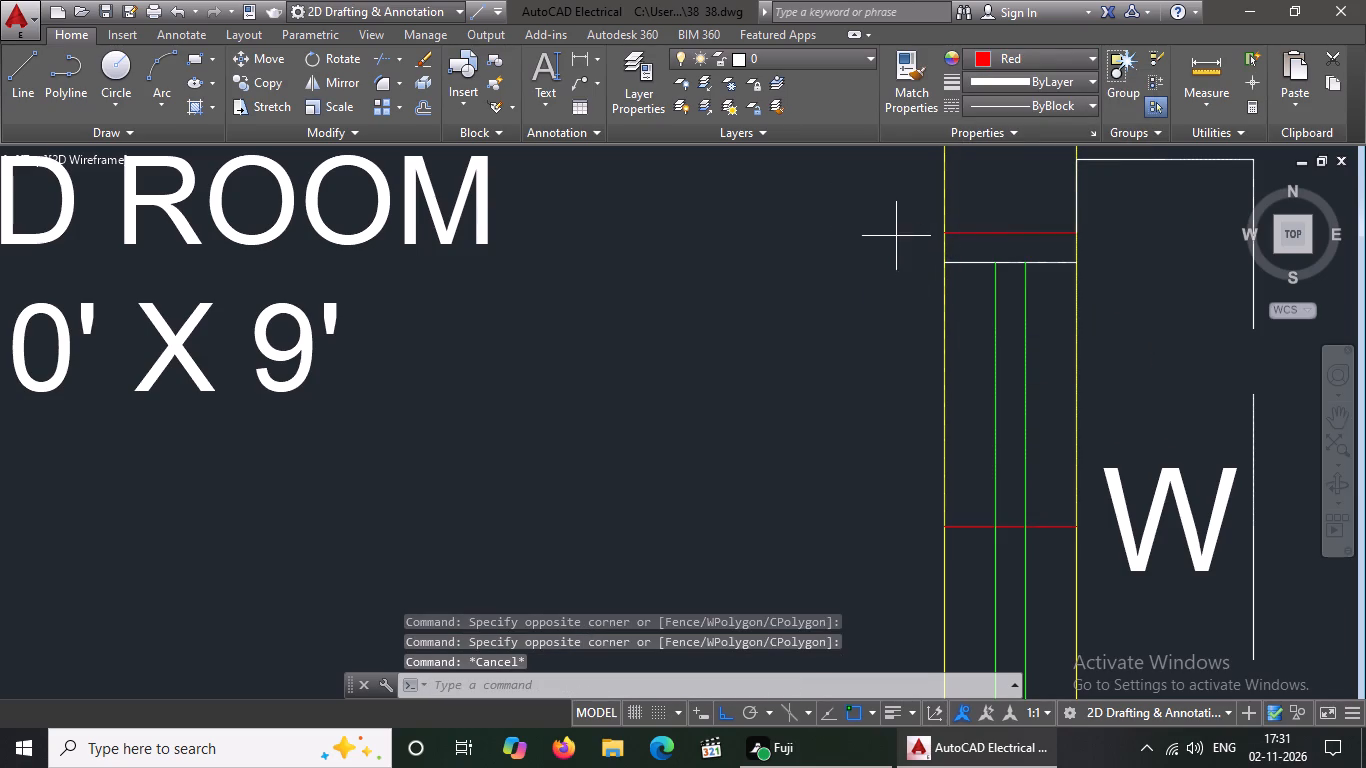
click(1146, 296)
click(1048, 64)
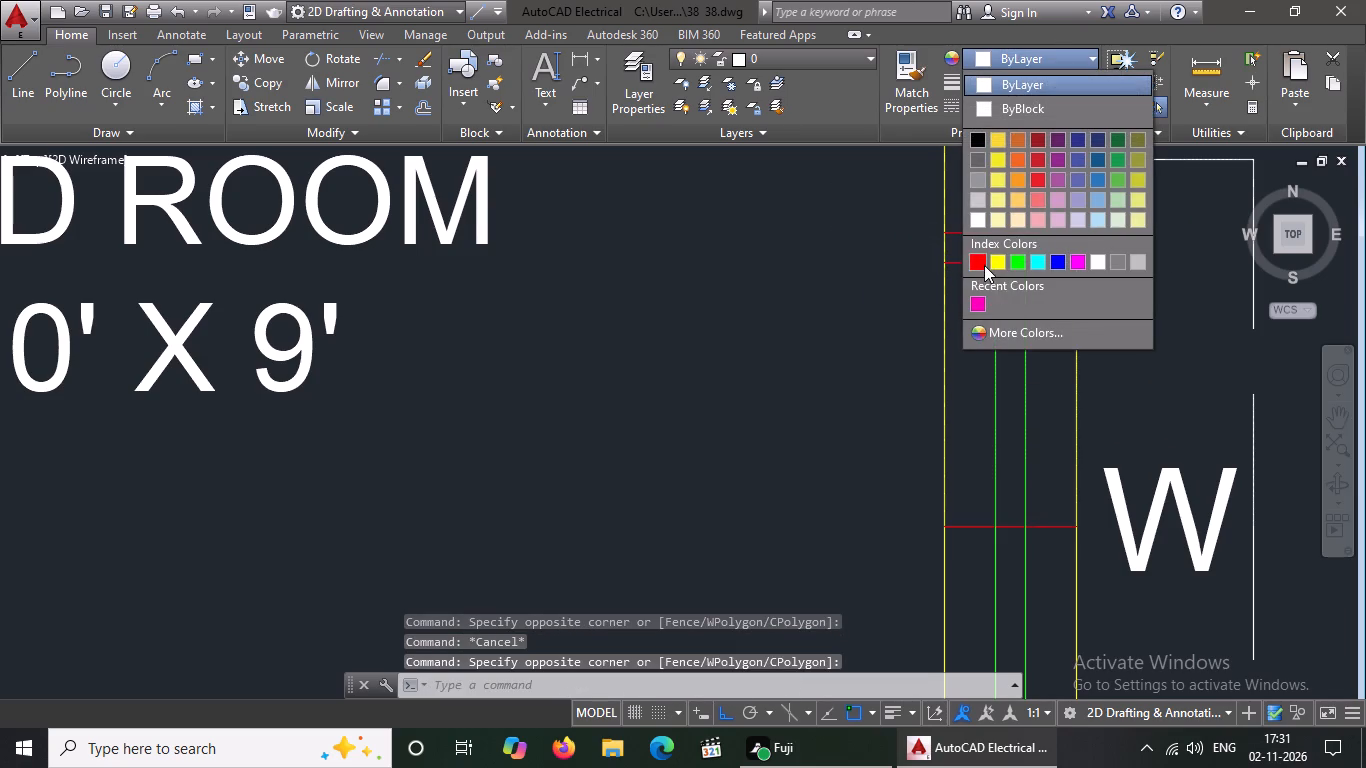
click(980, 263)
key(Escape)
Colour the upper edge lines and the outer dashed line of the upper 10' X 9' bedroom's east window projection red.
scroll(917, 335, down, 3)
scroll(984, 295, up, 2)
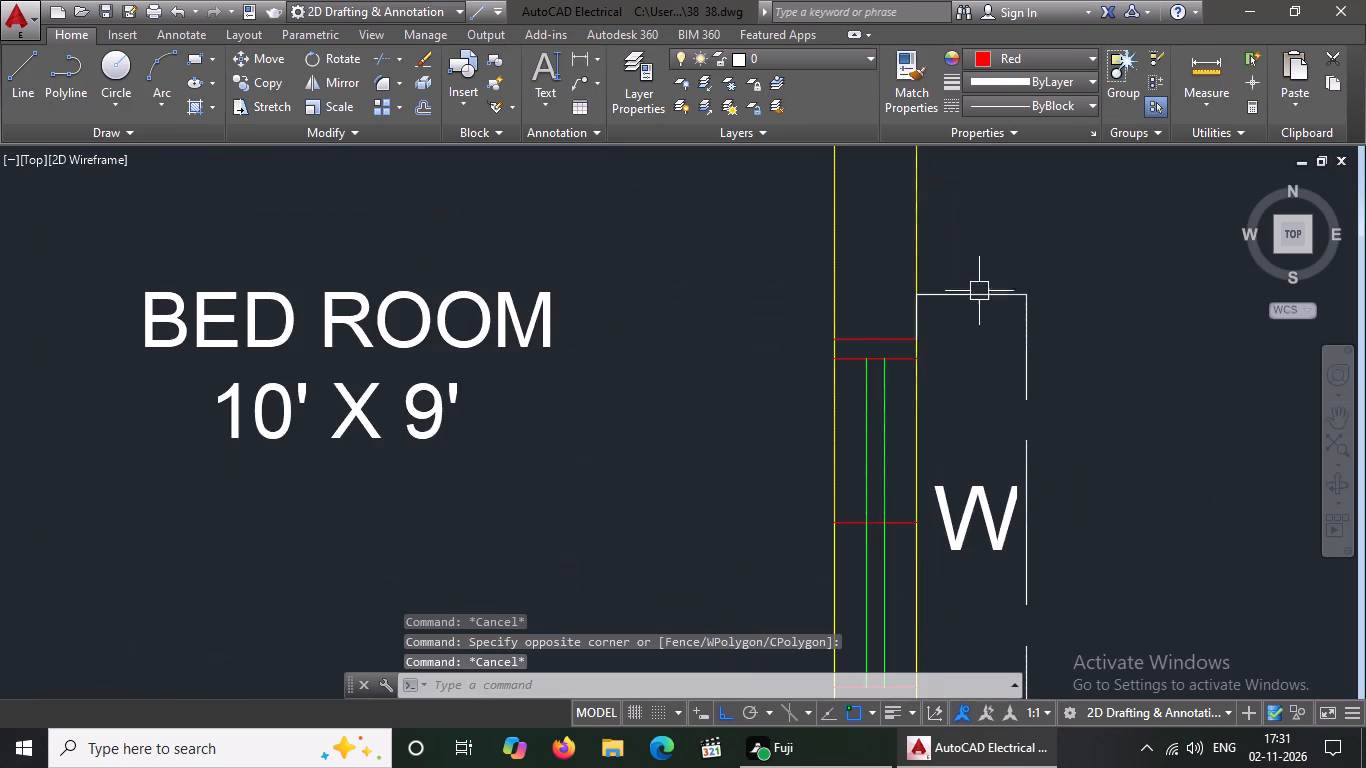
click(887, 269)
click(1109, 371)
click(981, 62)
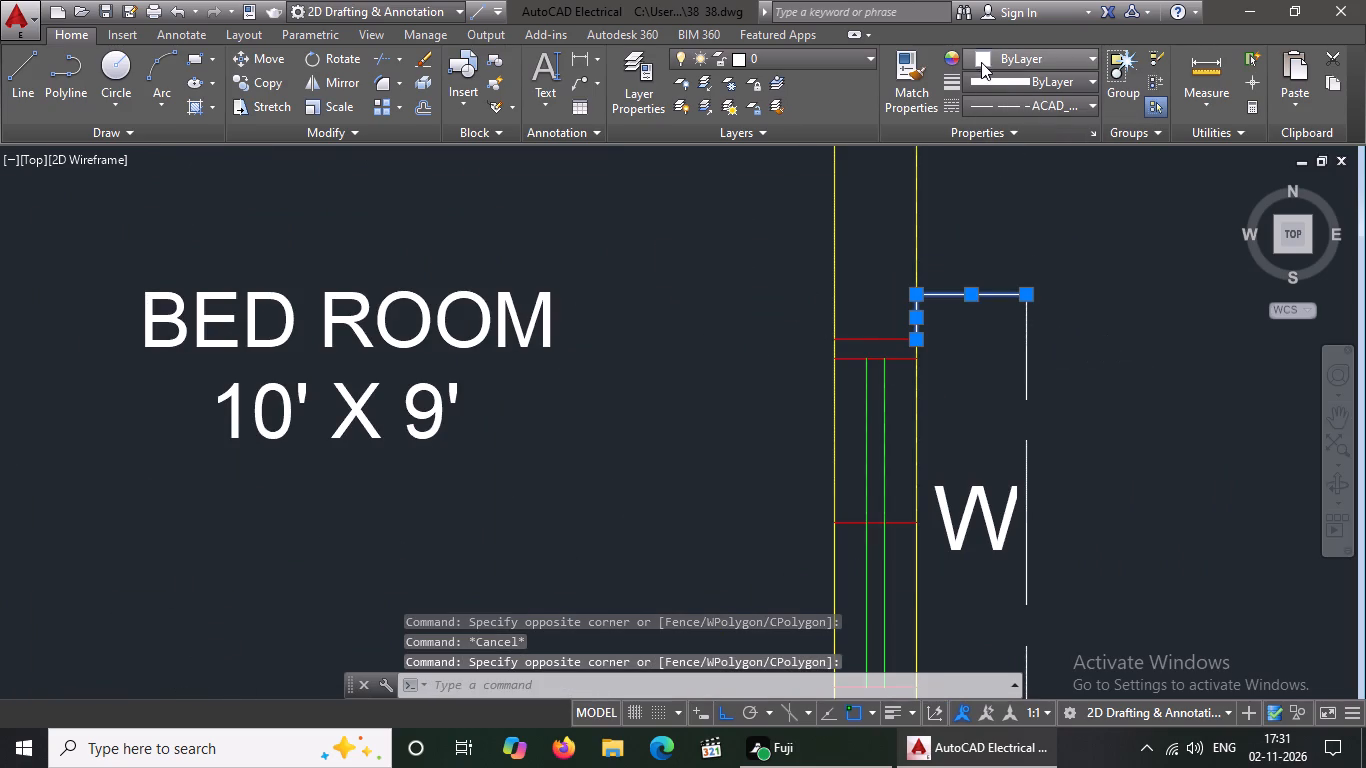
click(978, 265)
key(Escape)
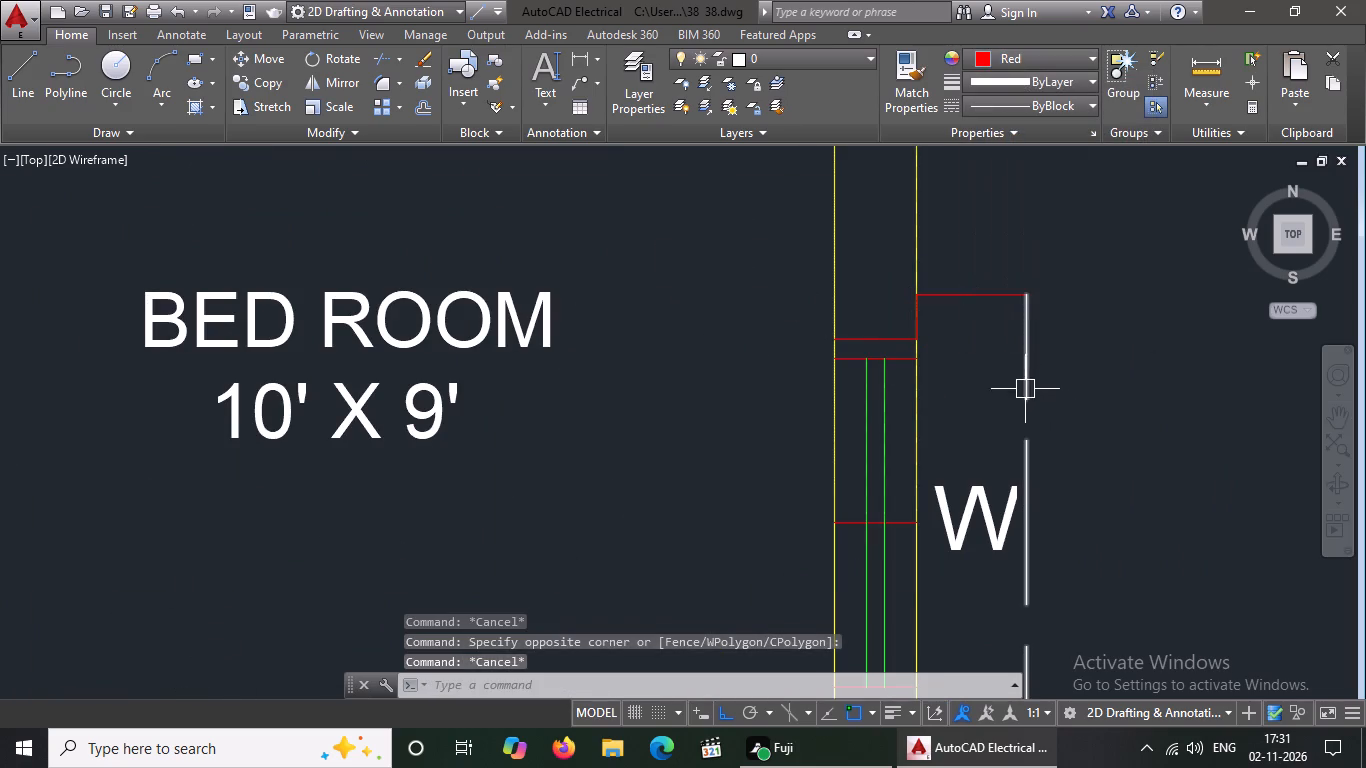
click(1027, 383)
click(1043, 56)
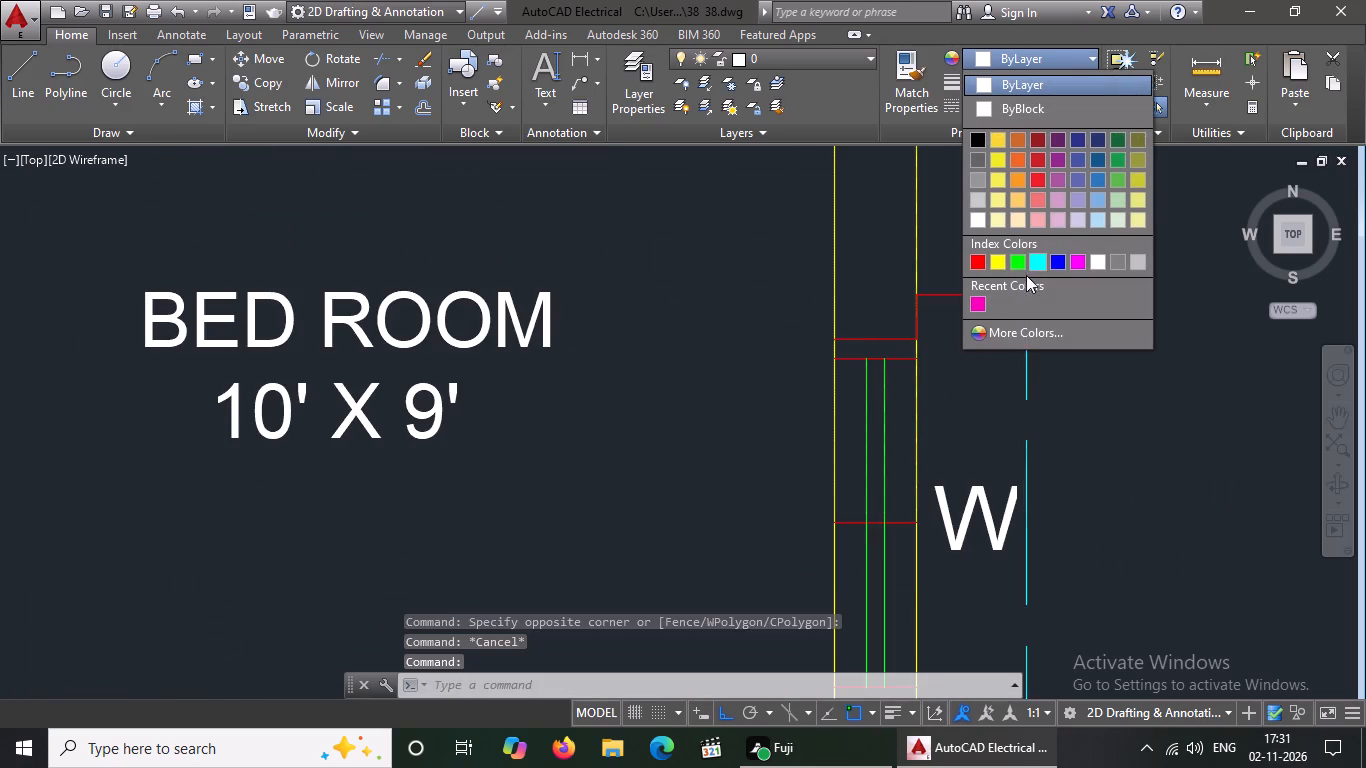
click(976, 257)
scroll(1078, 275, down, 2)
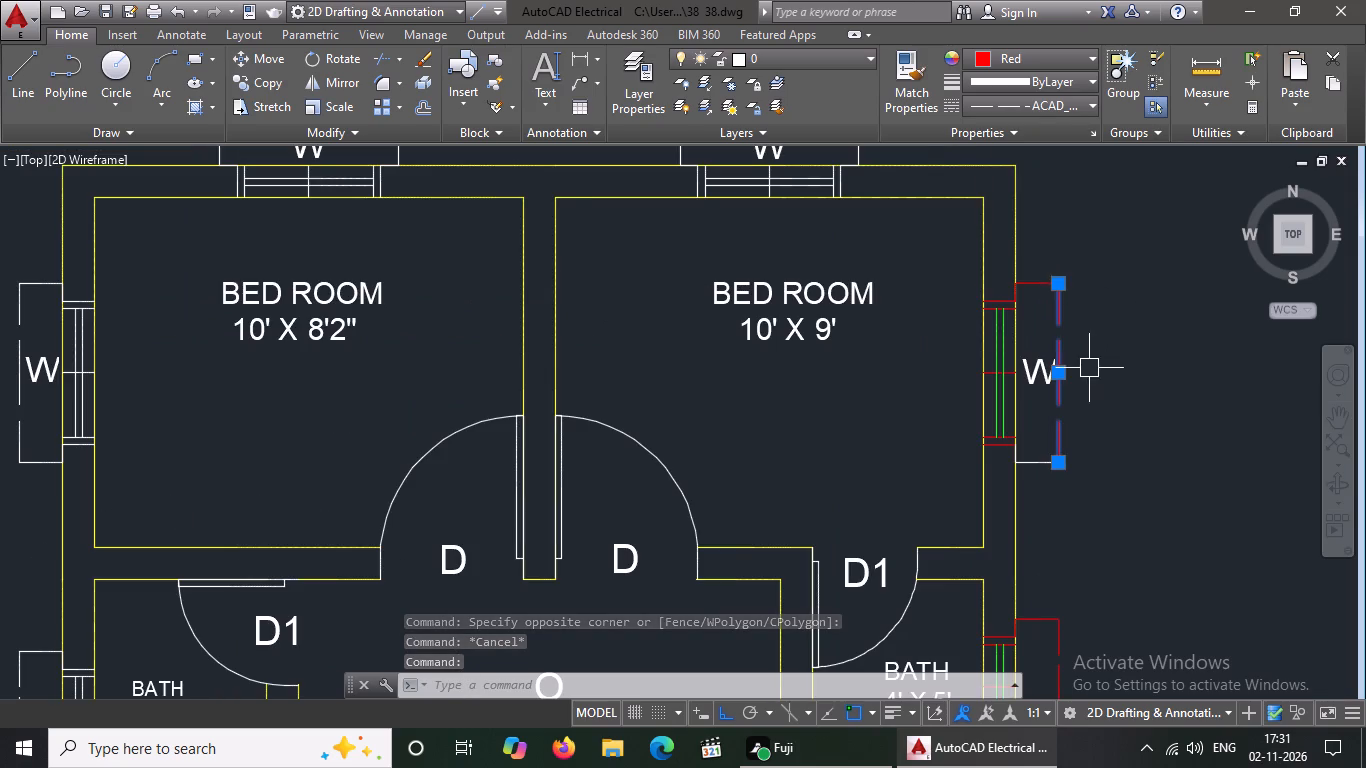
key(Escape)
Colour the lower edge lines of the upper 10' X 9' bedroom's east window projection red.
scroll(1048, 481, up, 1)
scroll(964, 417, up, 3)
drag(1011, 350, 1019, 365)
scroll(1174, 529, down, 4)
click(1252, 560)
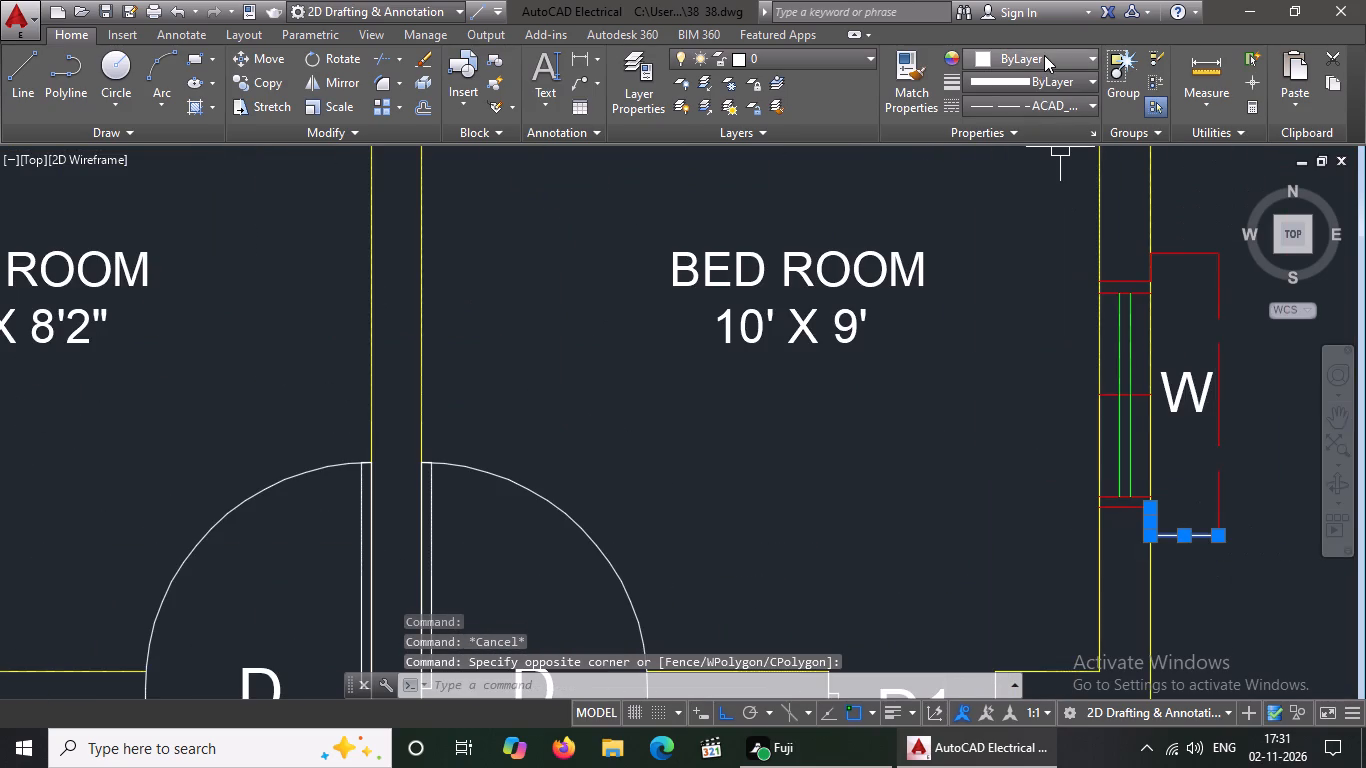
click(1044, 55)
click(978, 265)
key(Escape)
scroll(966, 409, down, 3)
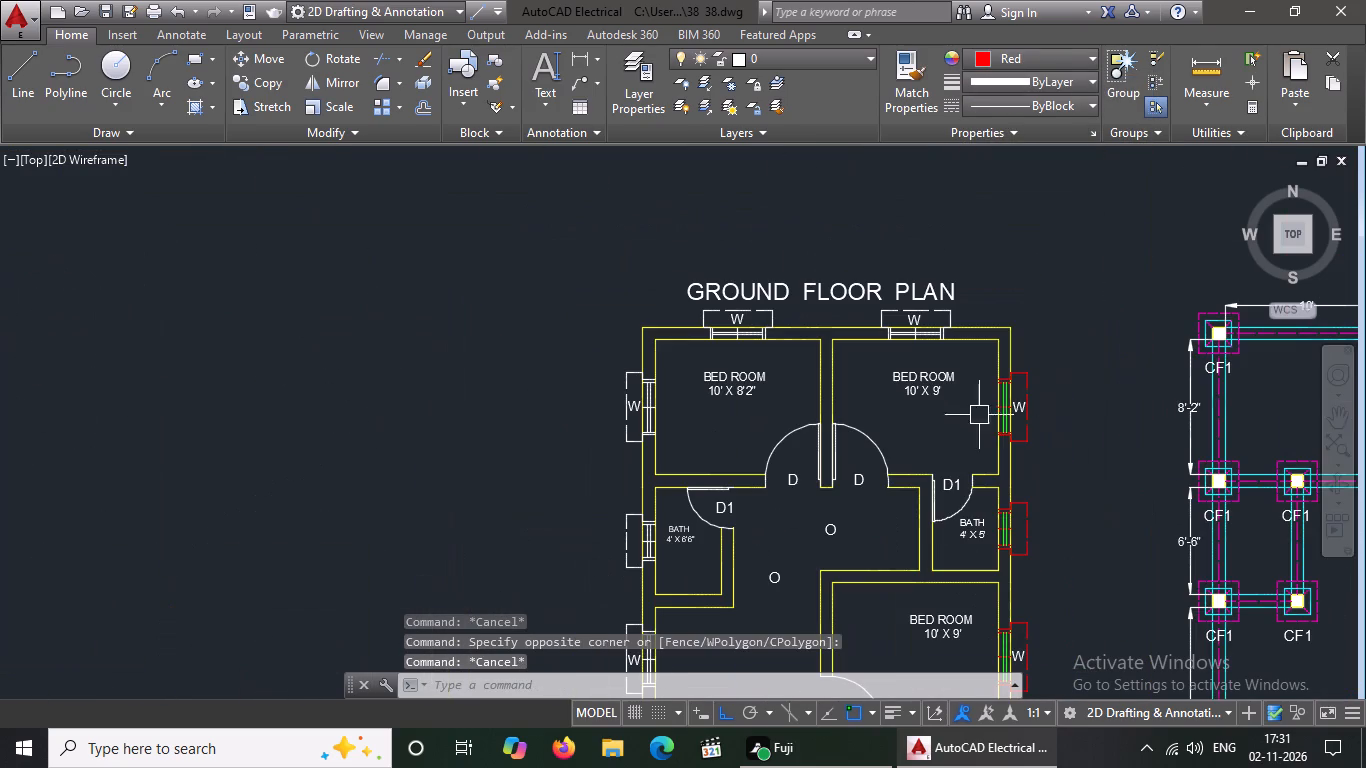
Copy the W label of the upper 10' X 9' bedroom's east window about 1'-6 1/2" to the east.
key(Escape)
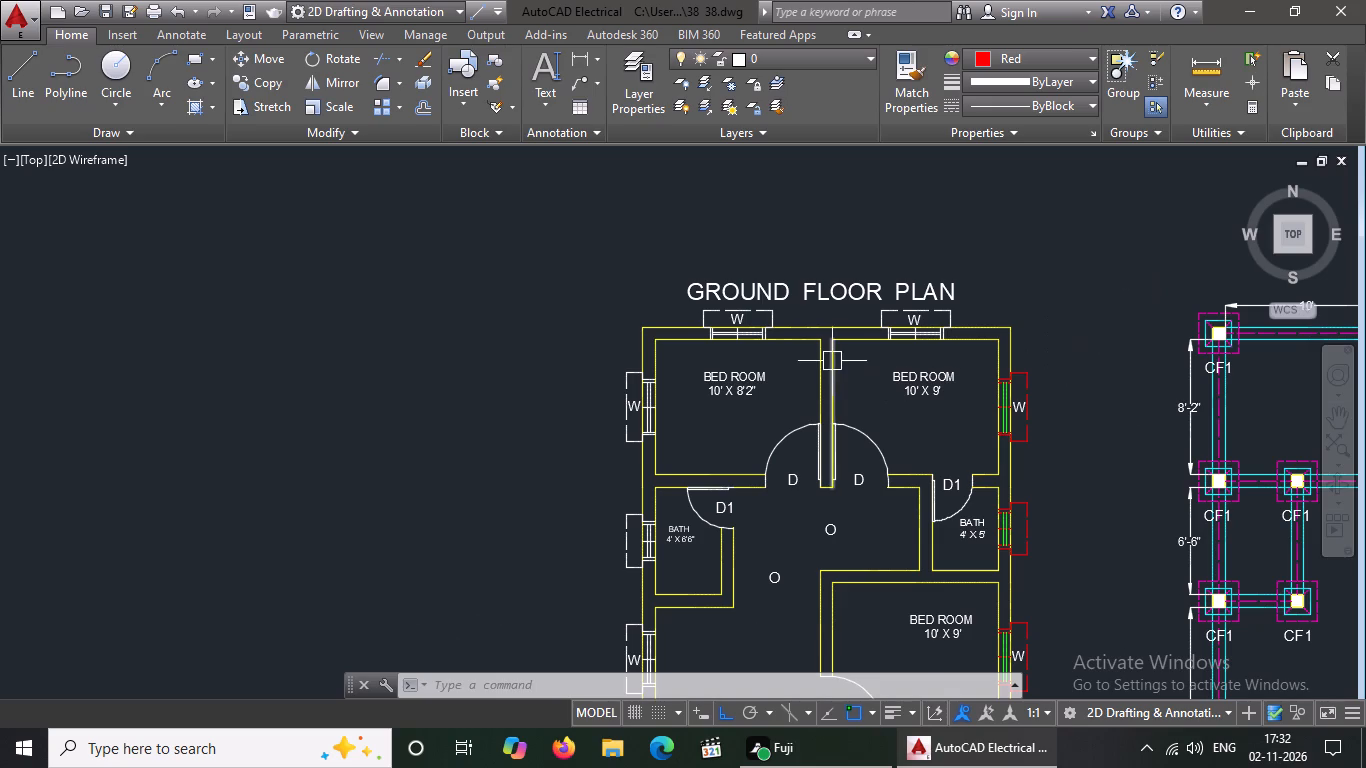
scroll(907, 312, up, 2)
scroll(1004, 317, down, 1)
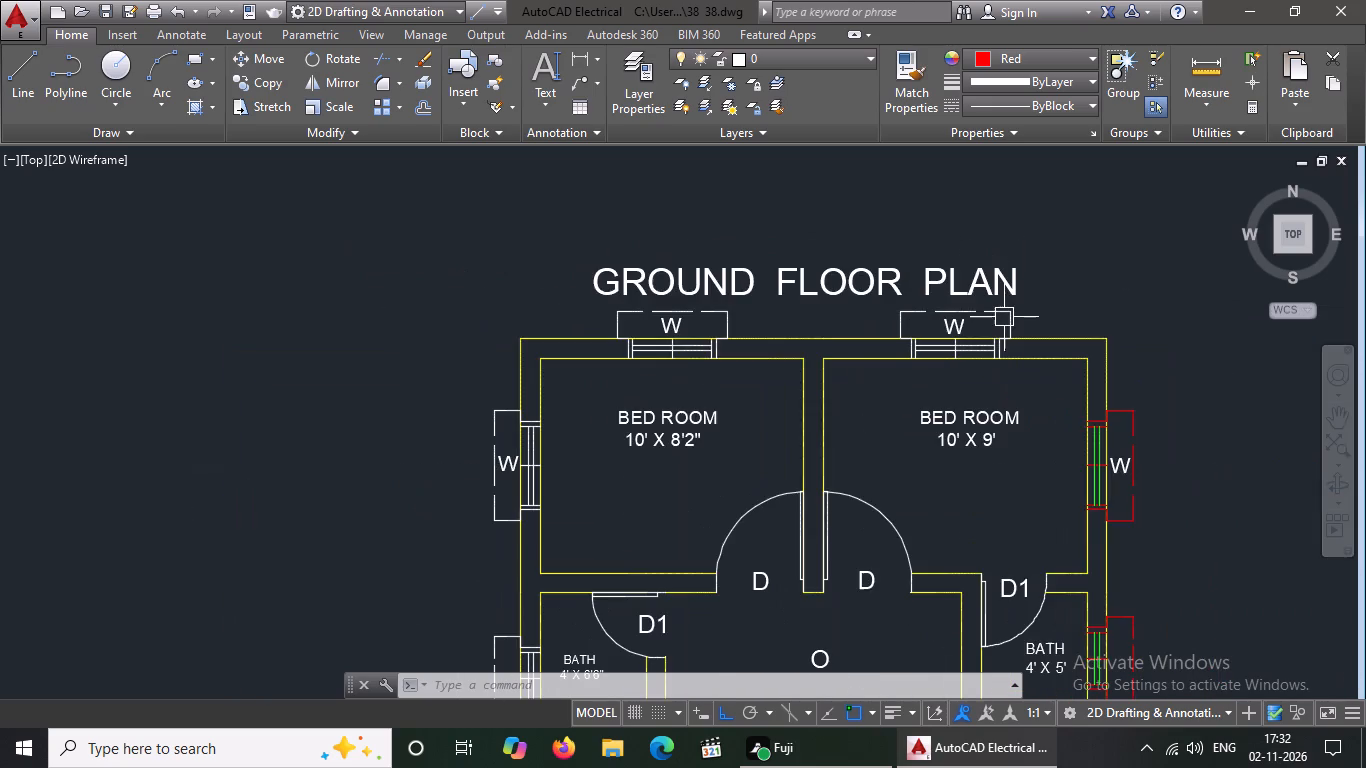
scroll(1004, 316, down, 2)
scroll(1086, 405, up, 3)
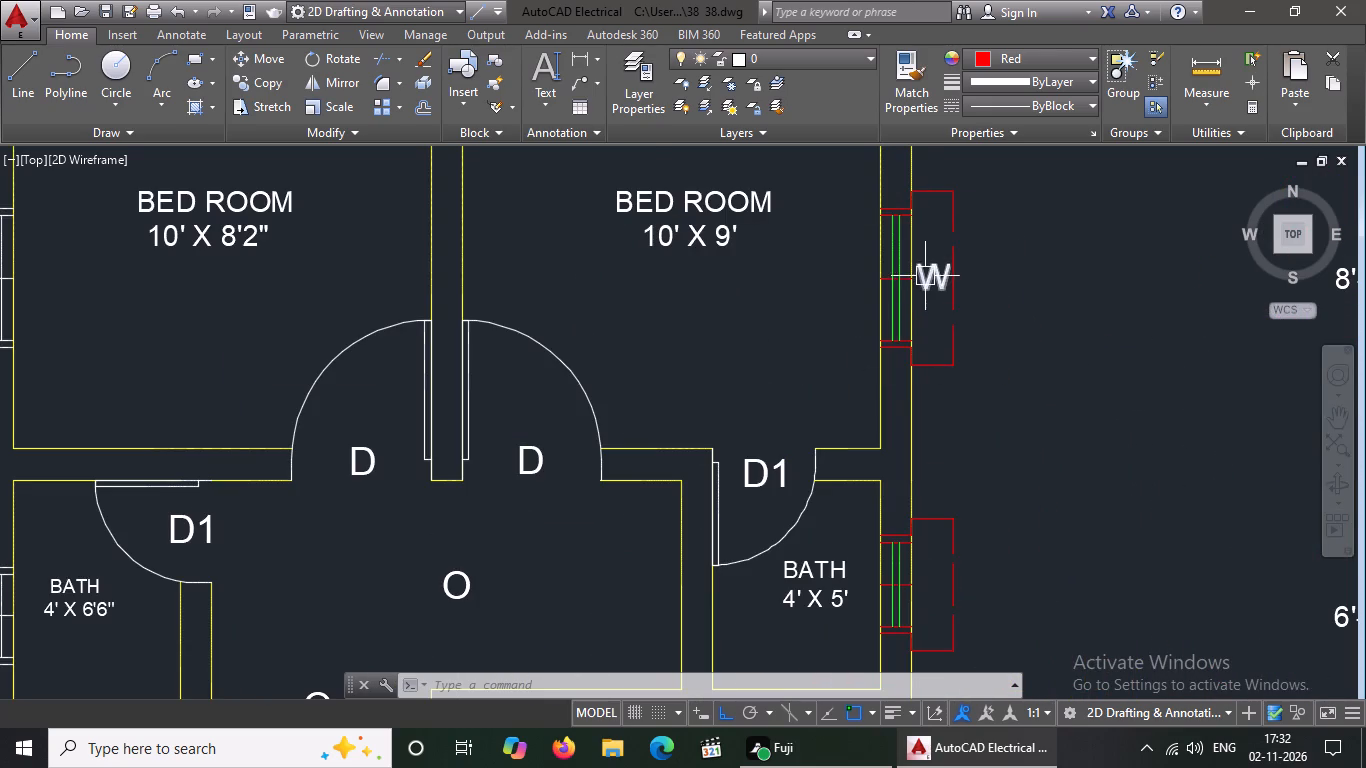
click(925, 276)
click(266, 83)
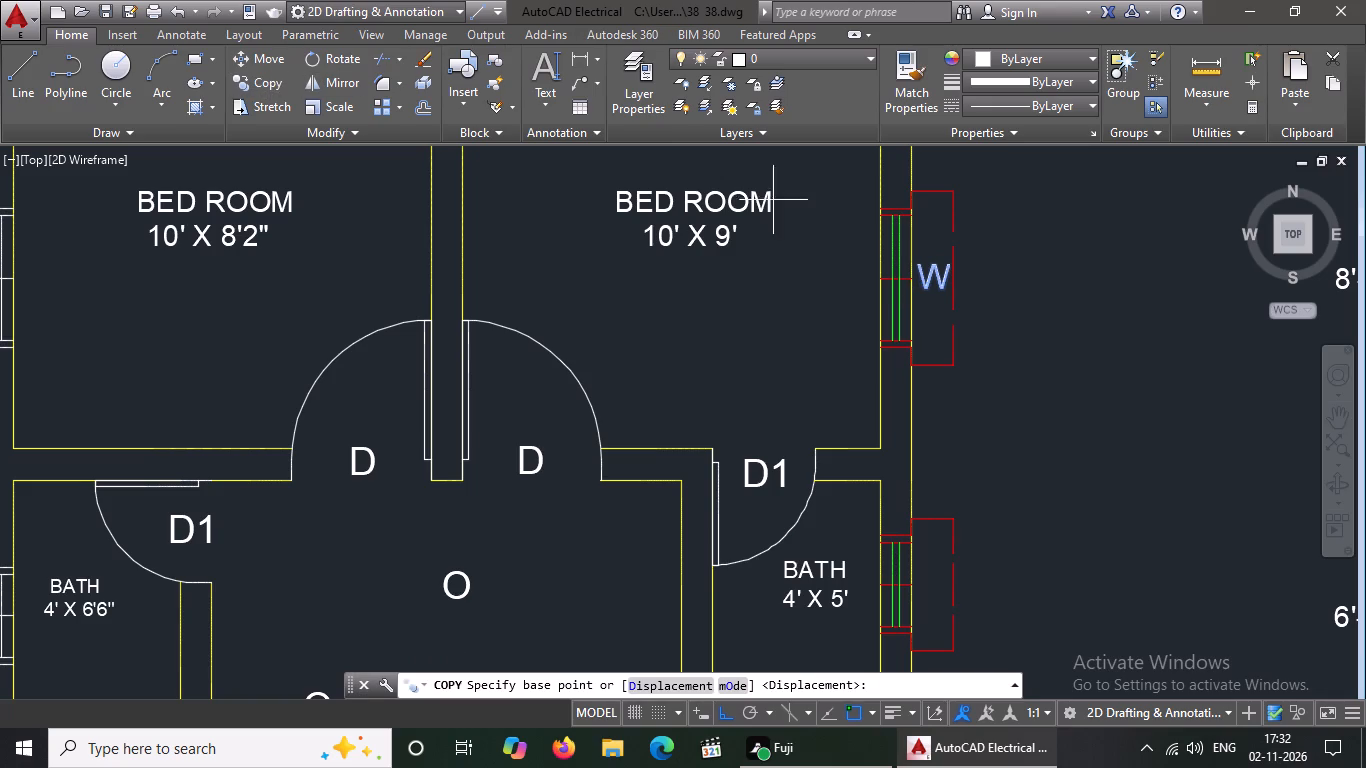
click(940, 282)
click(1007, 333)
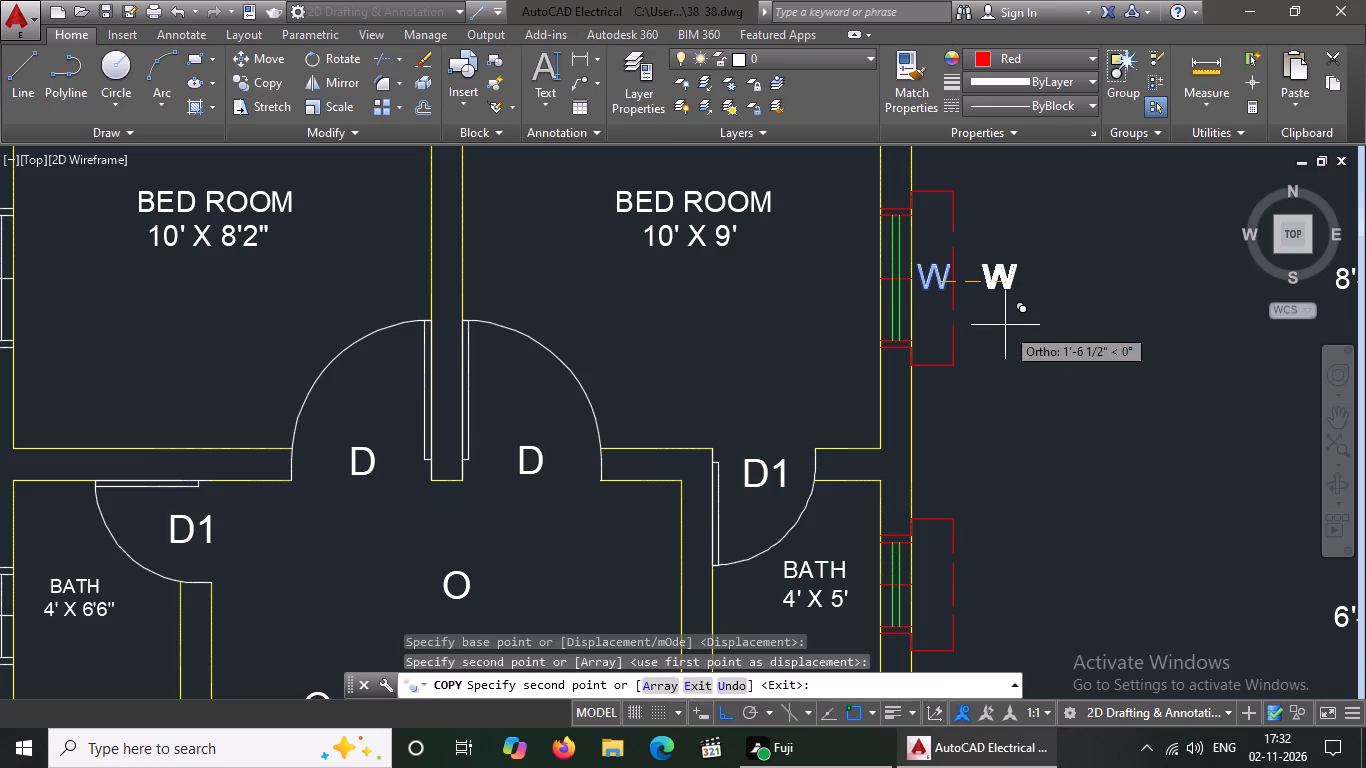
key(Escape)
Change the copied window label's text to V.
double_click(1001, 285)
key(BackSpace)
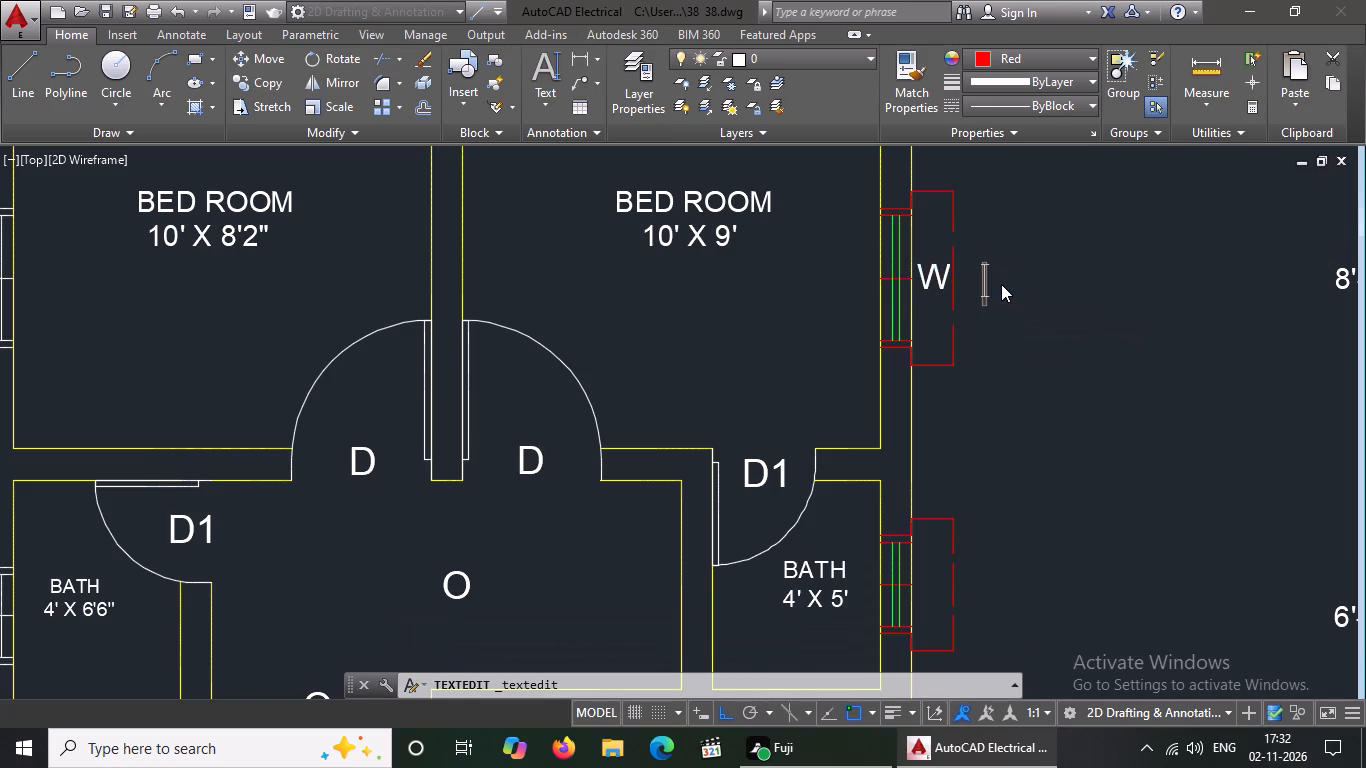
key(BackSpace)
key(v)
key(Return)
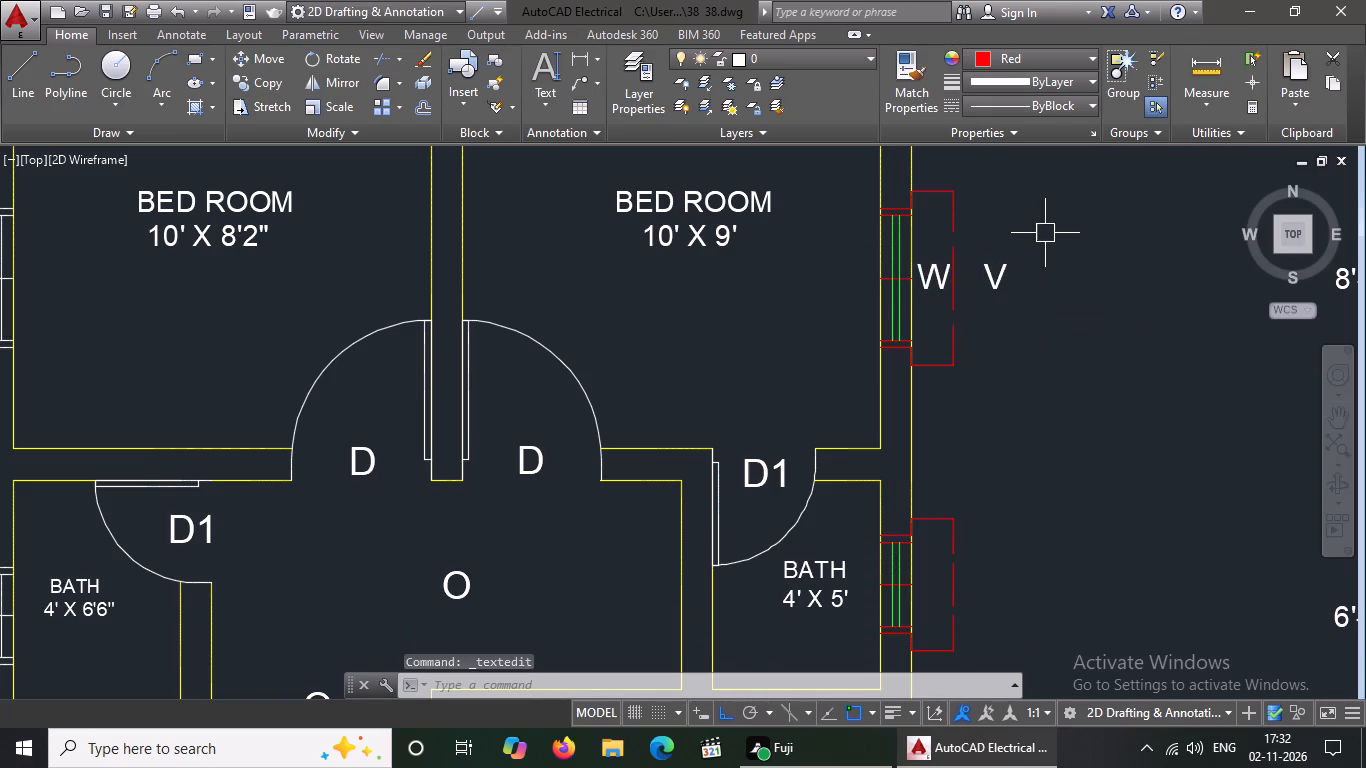
Turn ortho off and move the V label into the east window projection of the 4' X 5' bath.
click(995, 289)
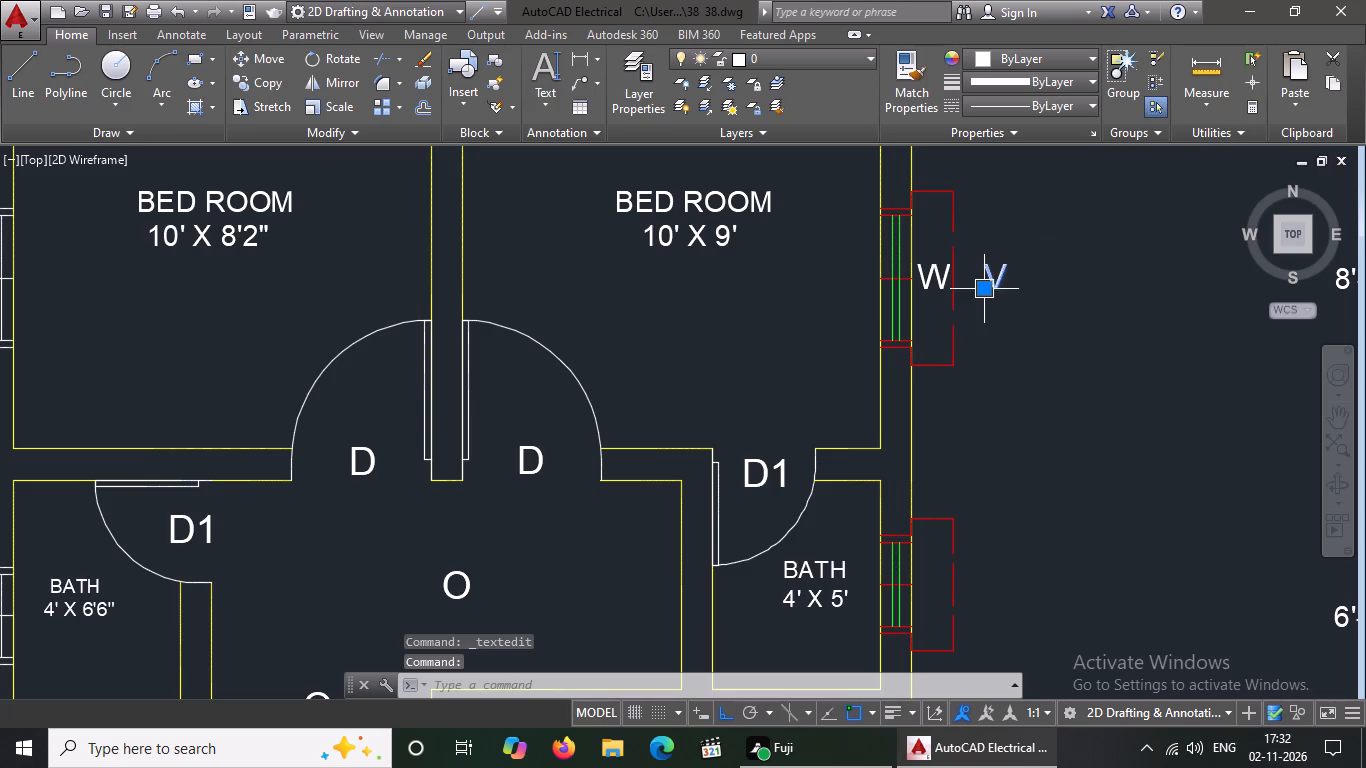
click(985, 282)
click(729, 714)
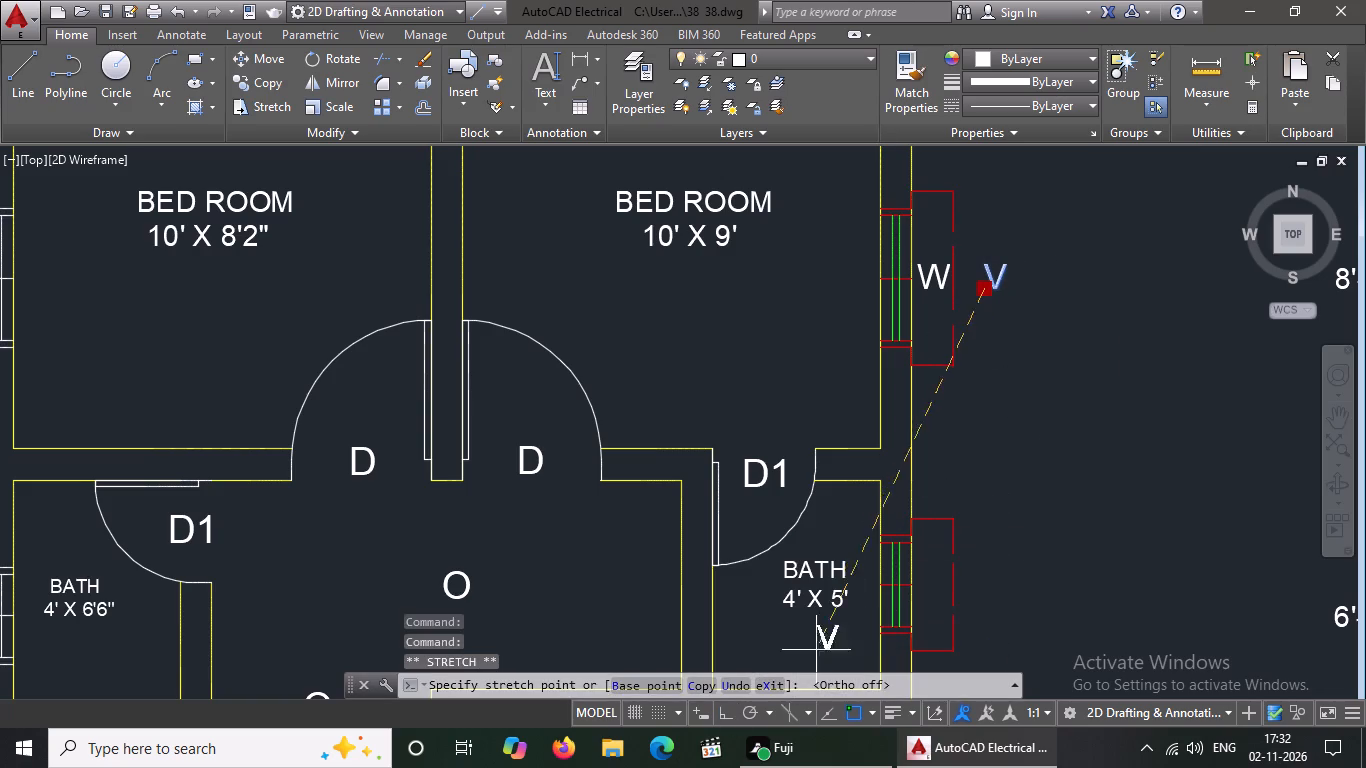
scroll(947, 596, up, 2)
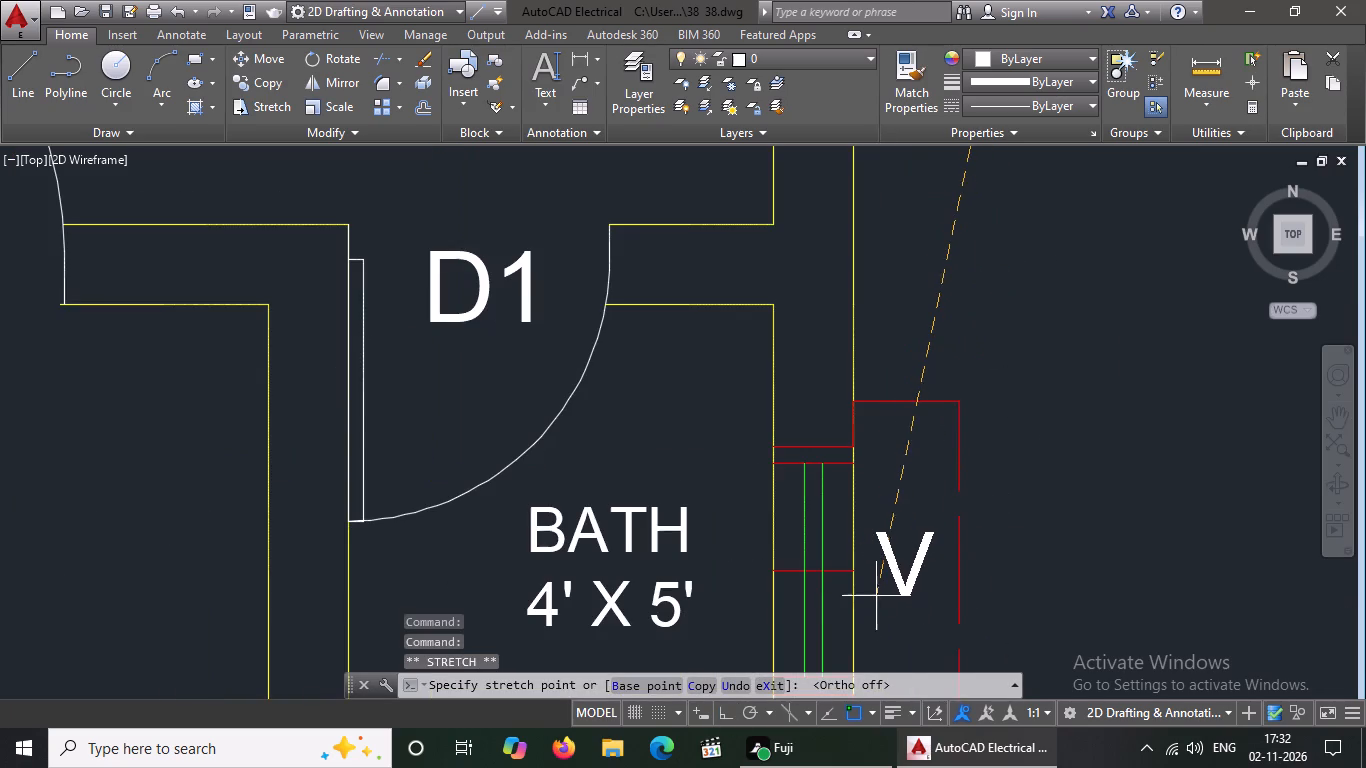
click(875, 597)
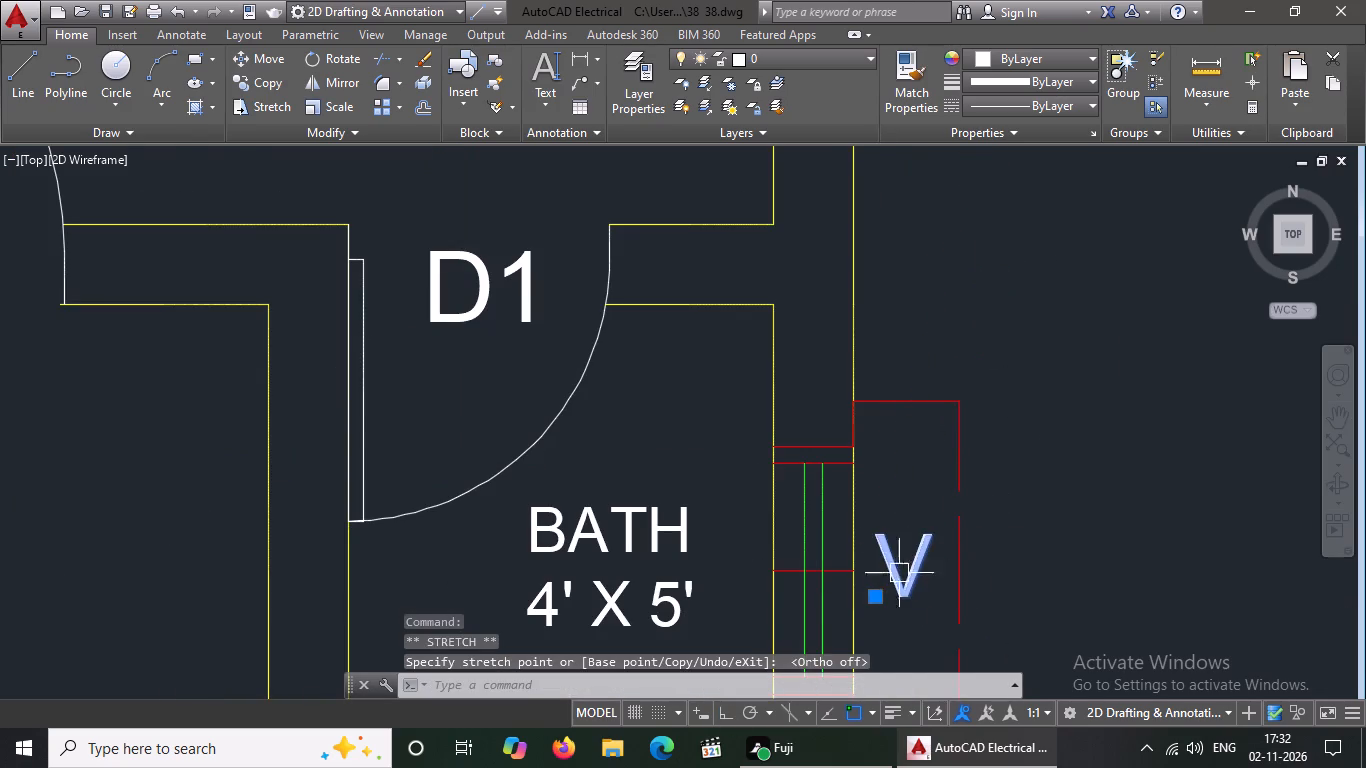
Copy the V label into the west window projection of the 4' X 6'6" bath.
scroll(924, 554, down, 1)
click(257, 81)
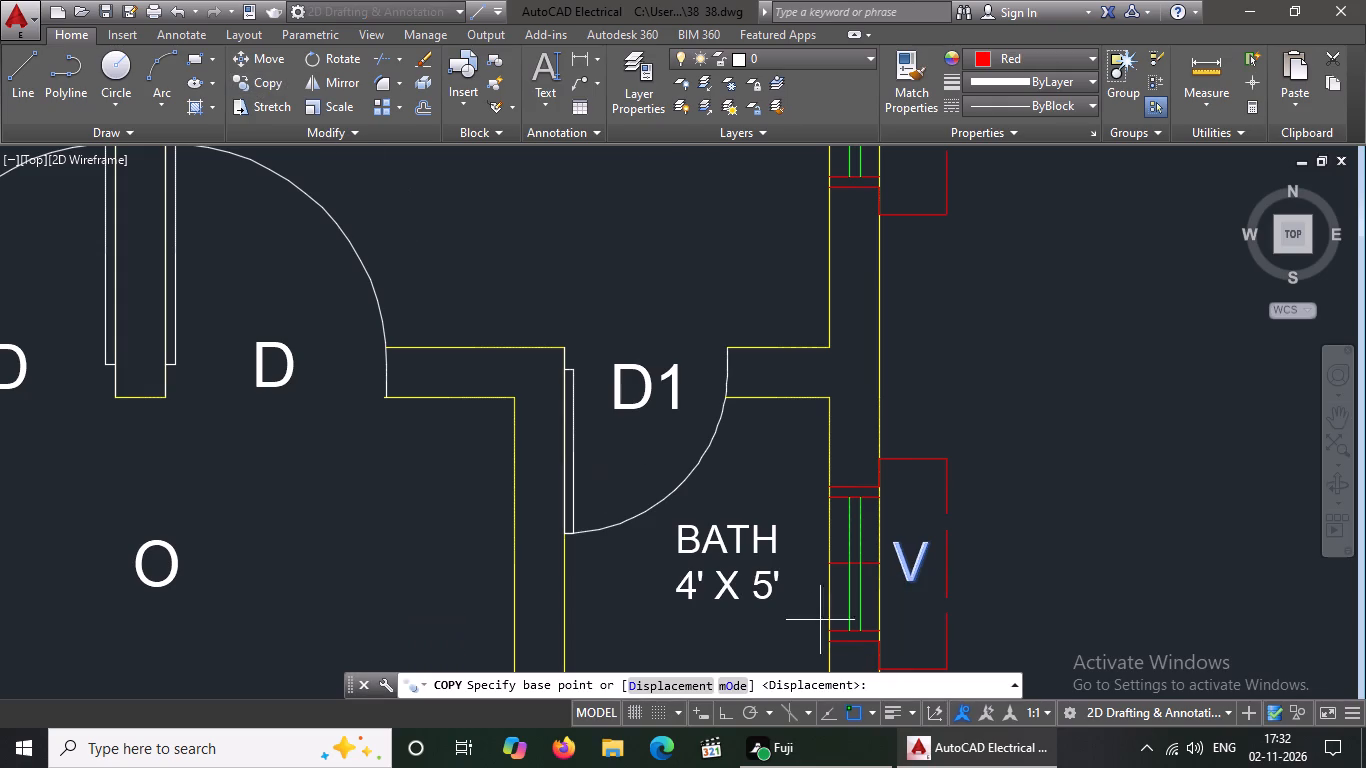
click(912, 563)
scroll(839, 428, down, 4)
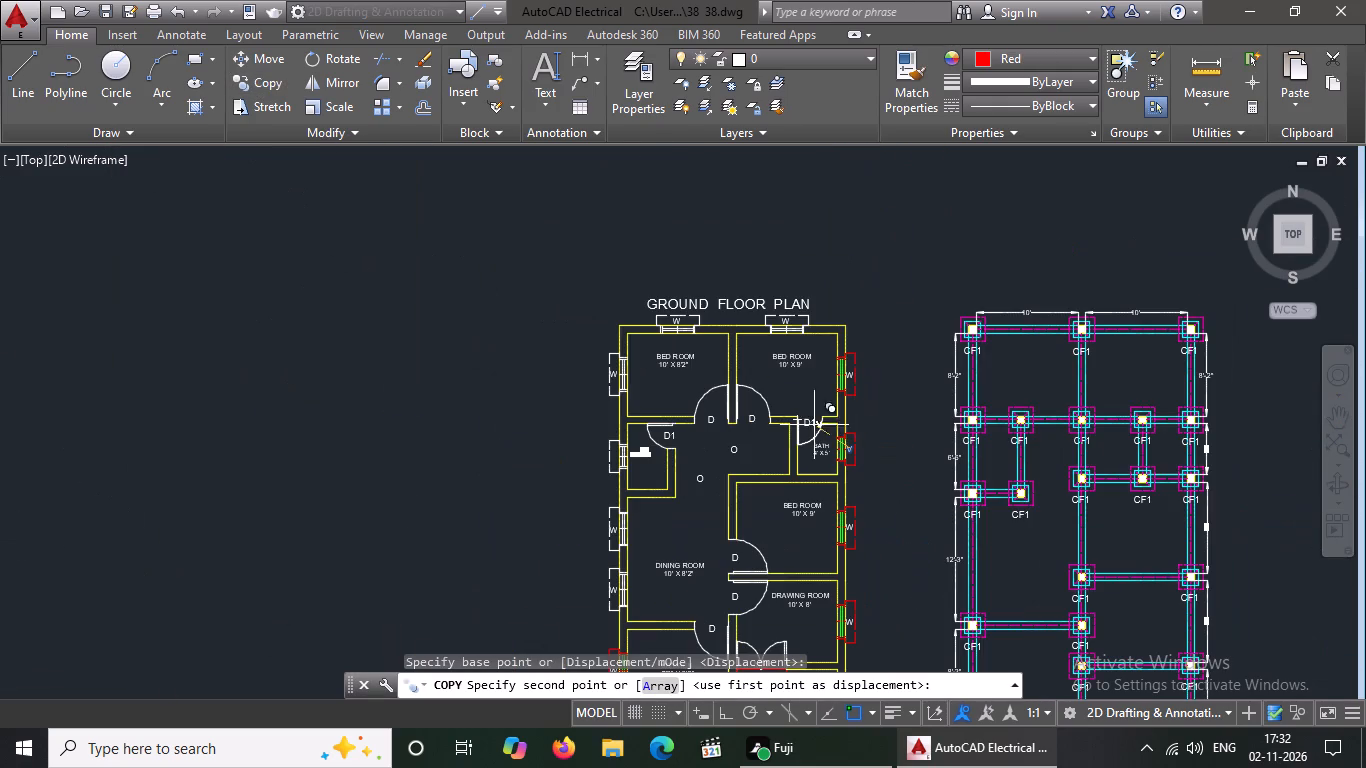
scroll(617, 462, up, 7)
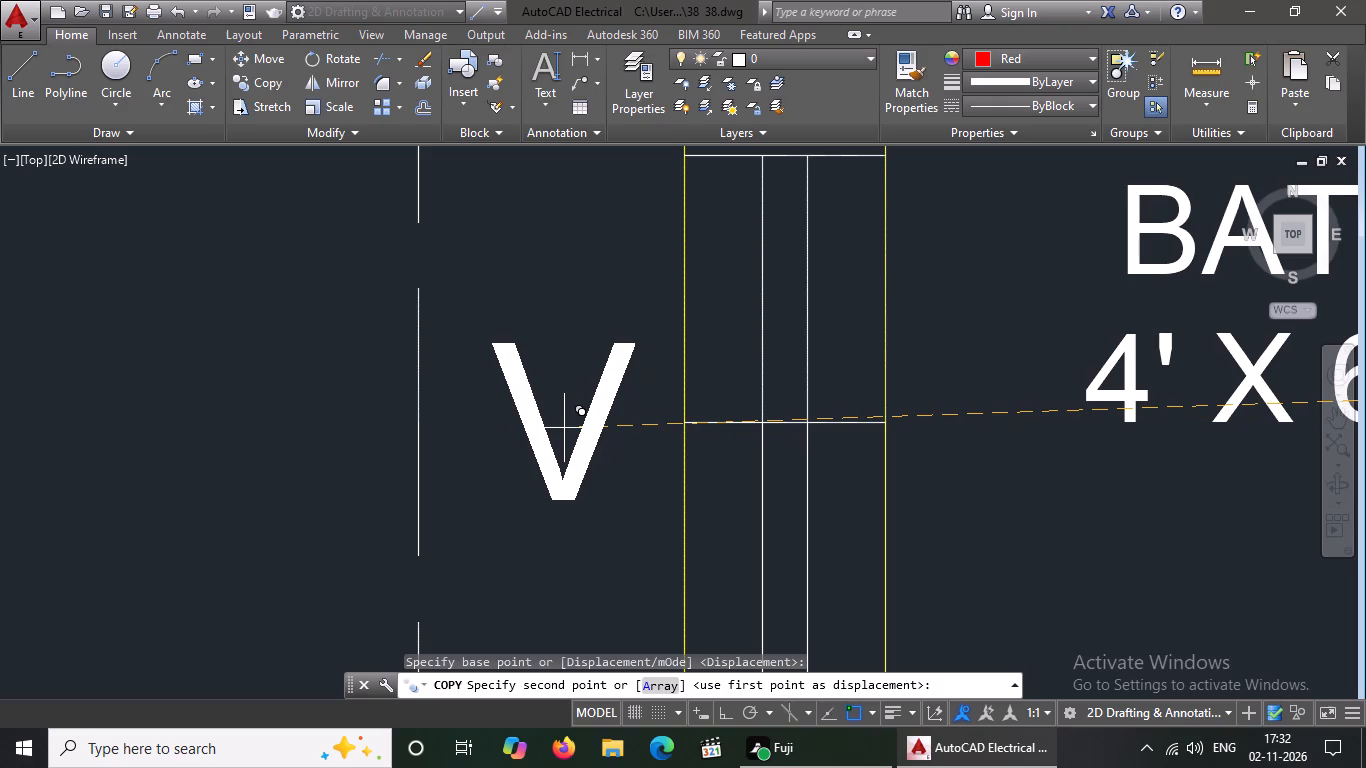
click(564, 428)
Look over the rest of the ground floor plan for other openings needing a V label, and end the copying.
scroll(563, 416, down, 4)
scroll(682, 386, down, 4)
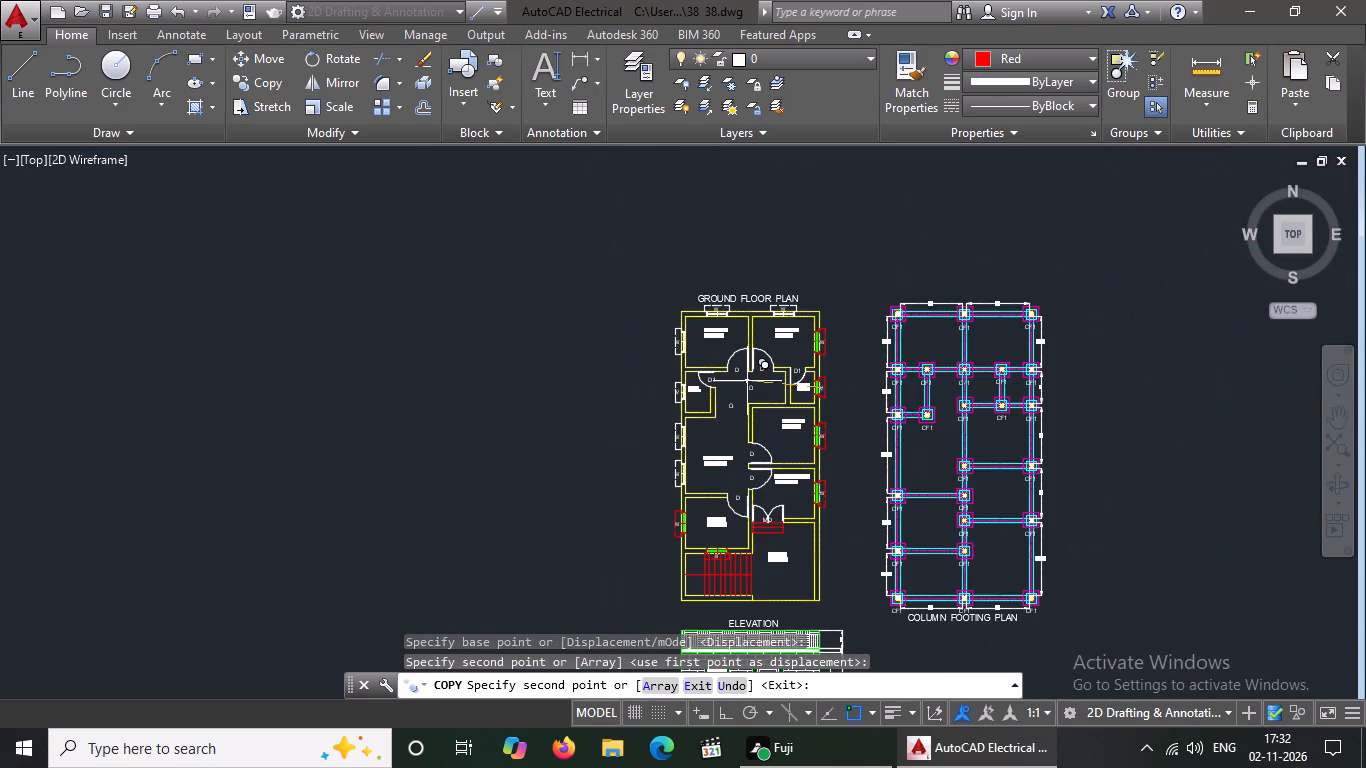
scroll(751, 603, up, 3)
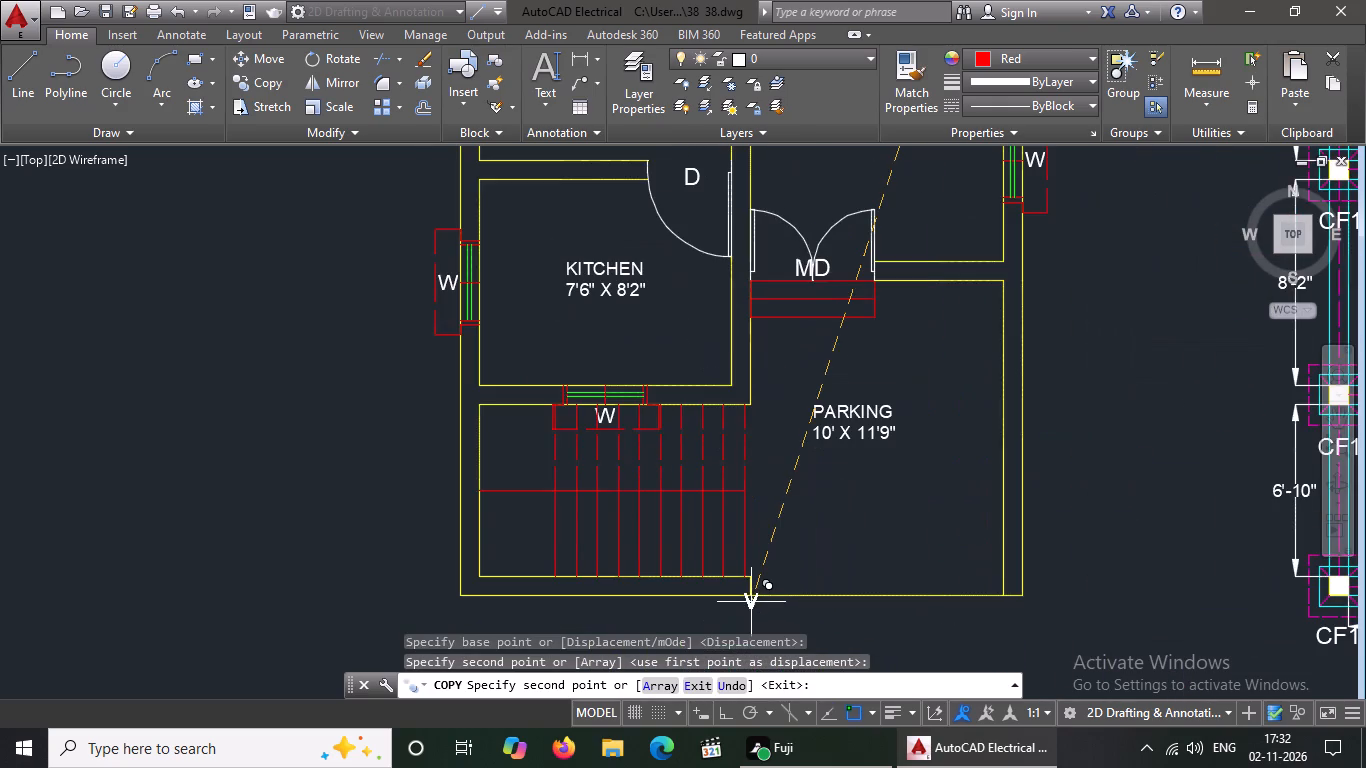
scroll(753, 592, down, 3)
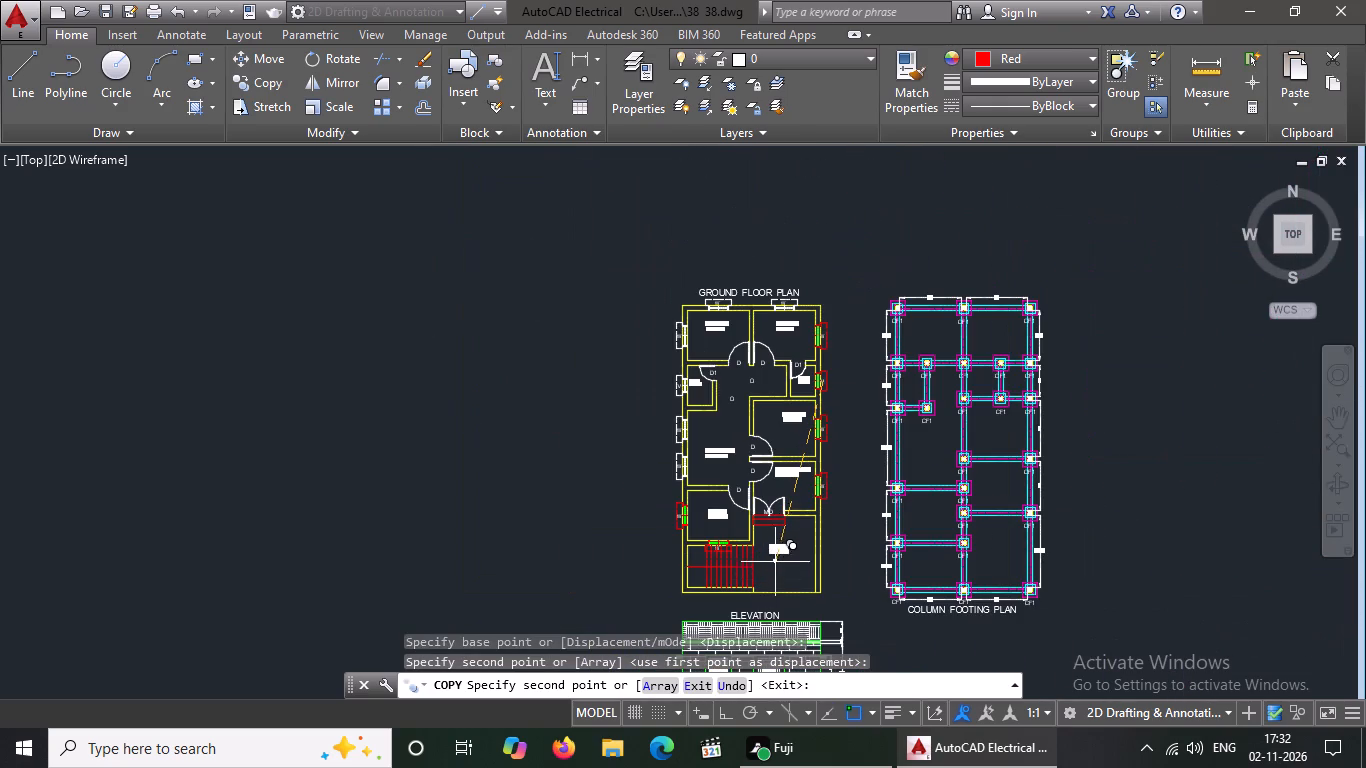
scroll(715, 556, up, 3)
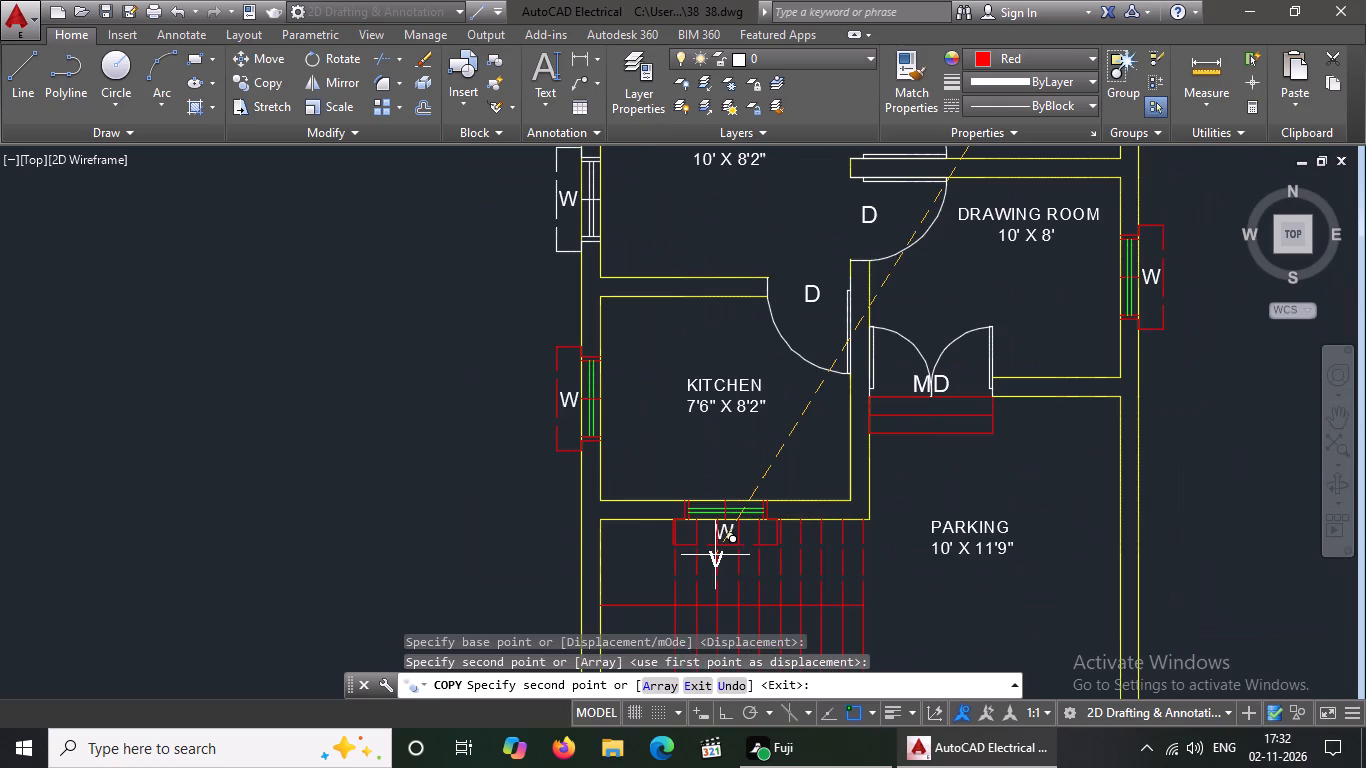
scroll(715, 555, down, 1)
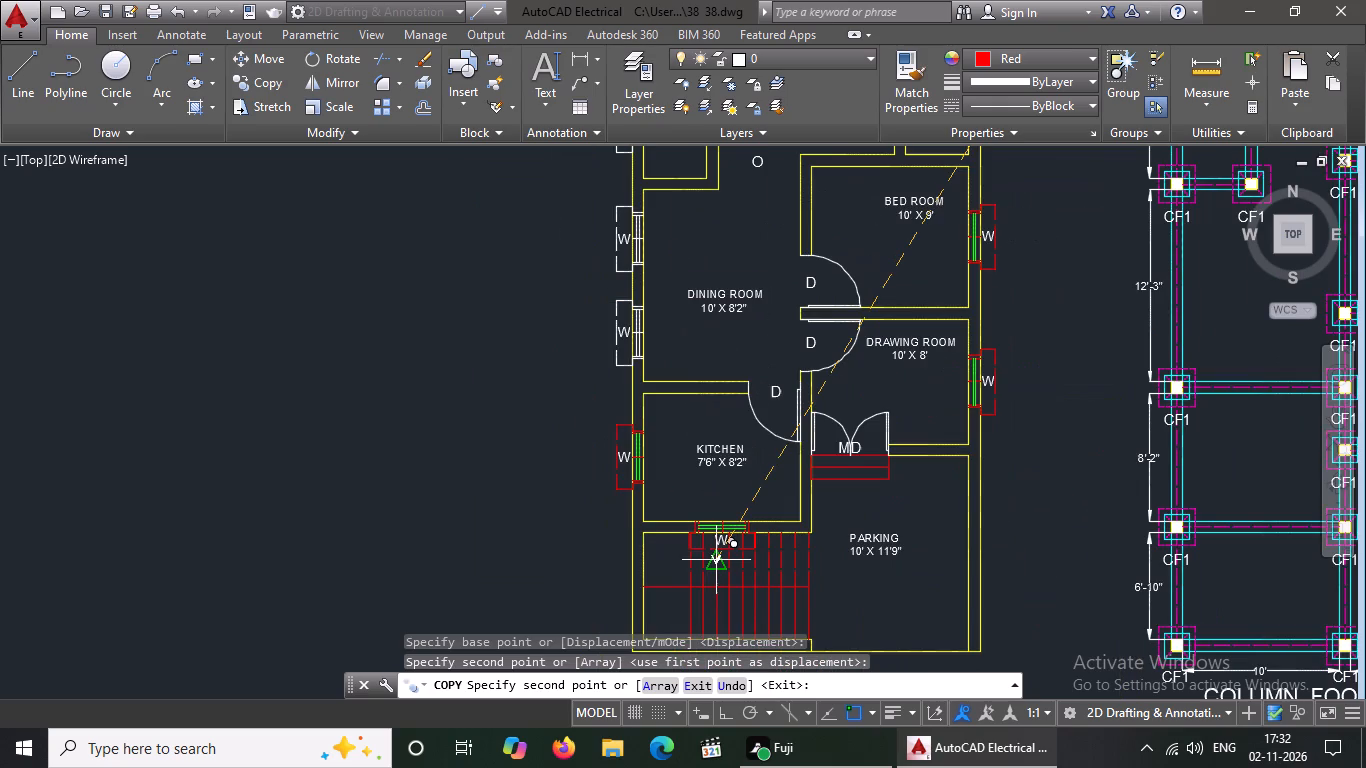
scroll(715, 555, down, 1)
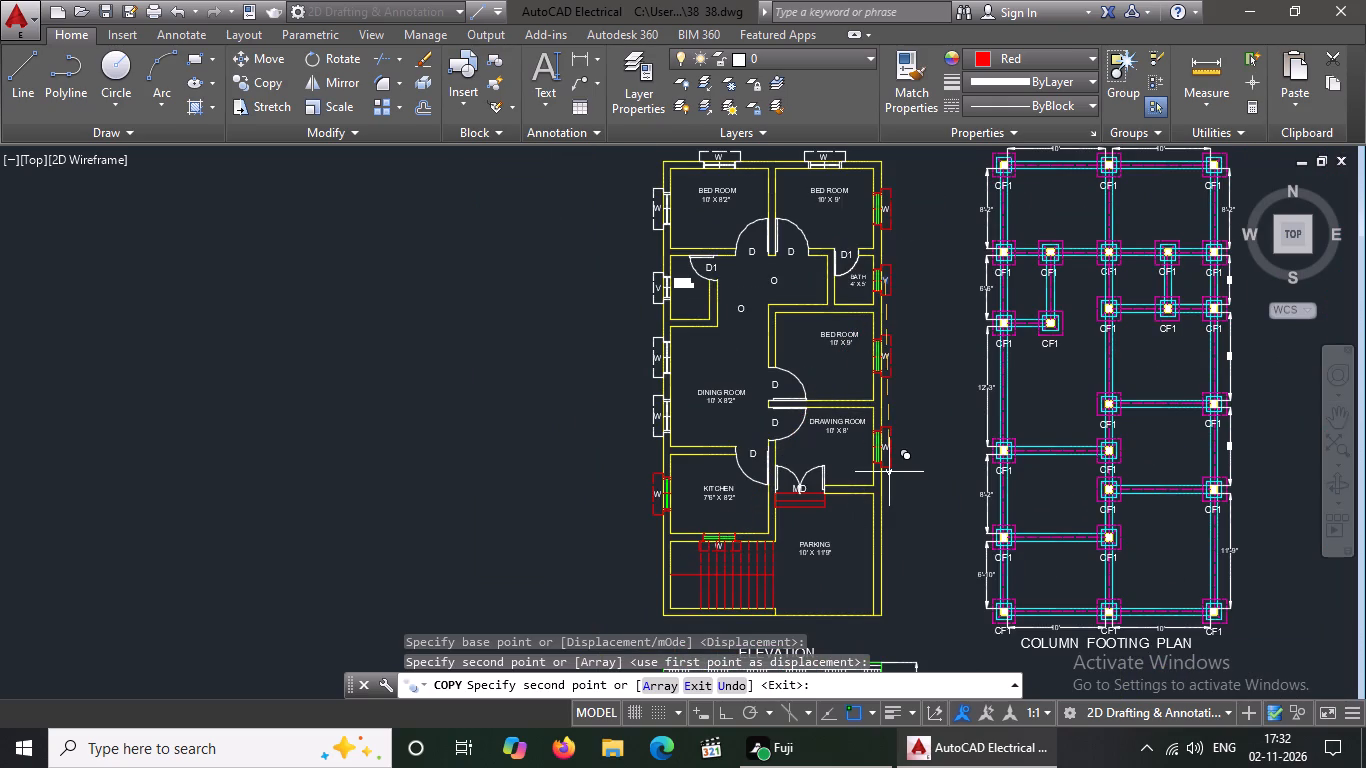
middle_drag(898, 465, 821, 725)
scroll(849, 418, down, 2)
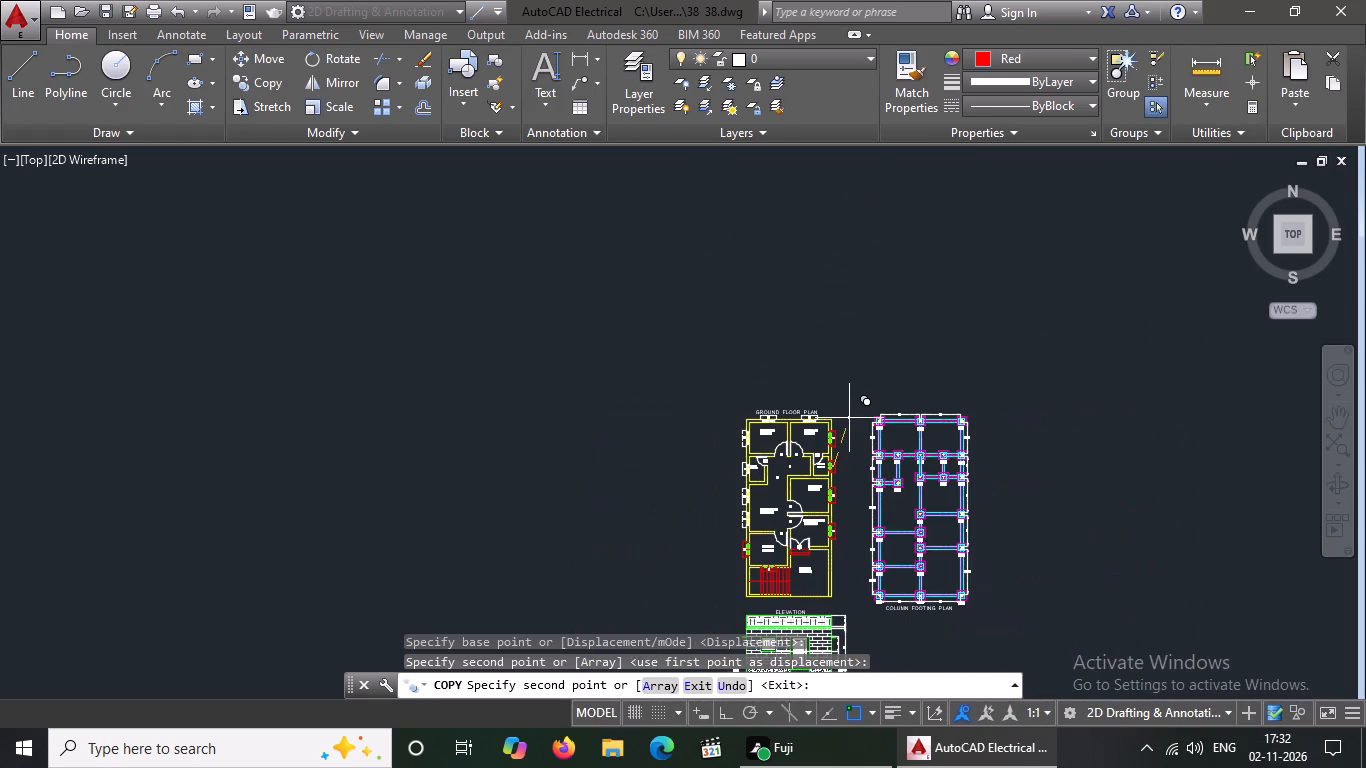
scroll(836, 371, down, 2)
scroll(825, 501, up, 5)
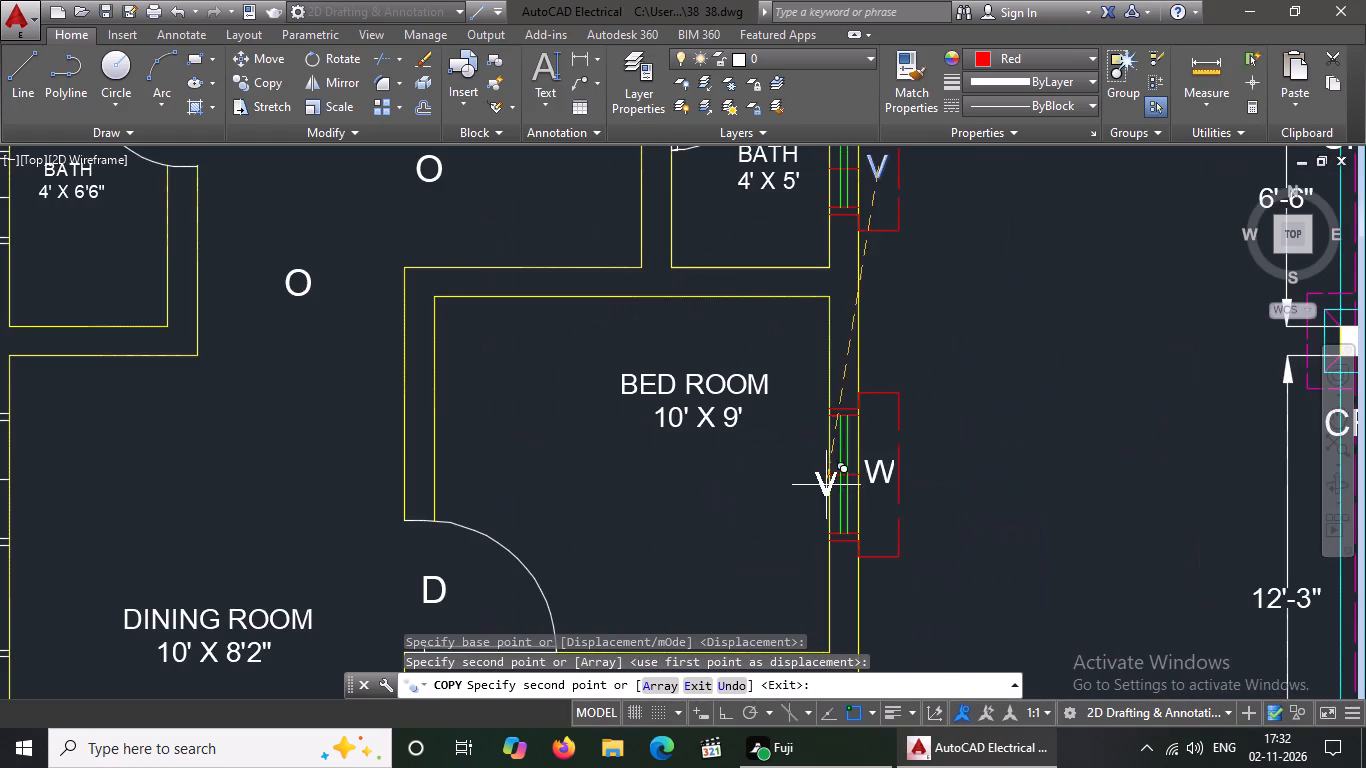
scroll(920, 397, down, 2)
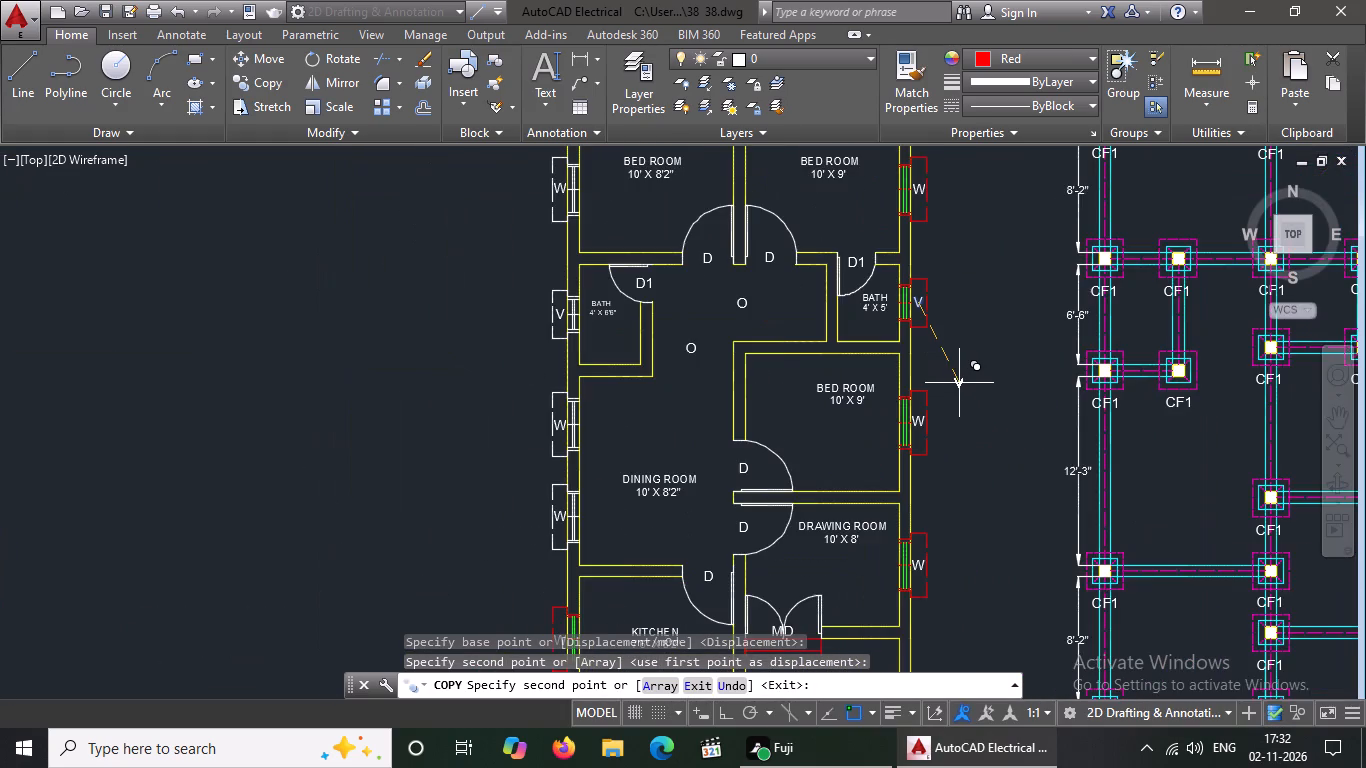
scroll(959, 383, down, 2)
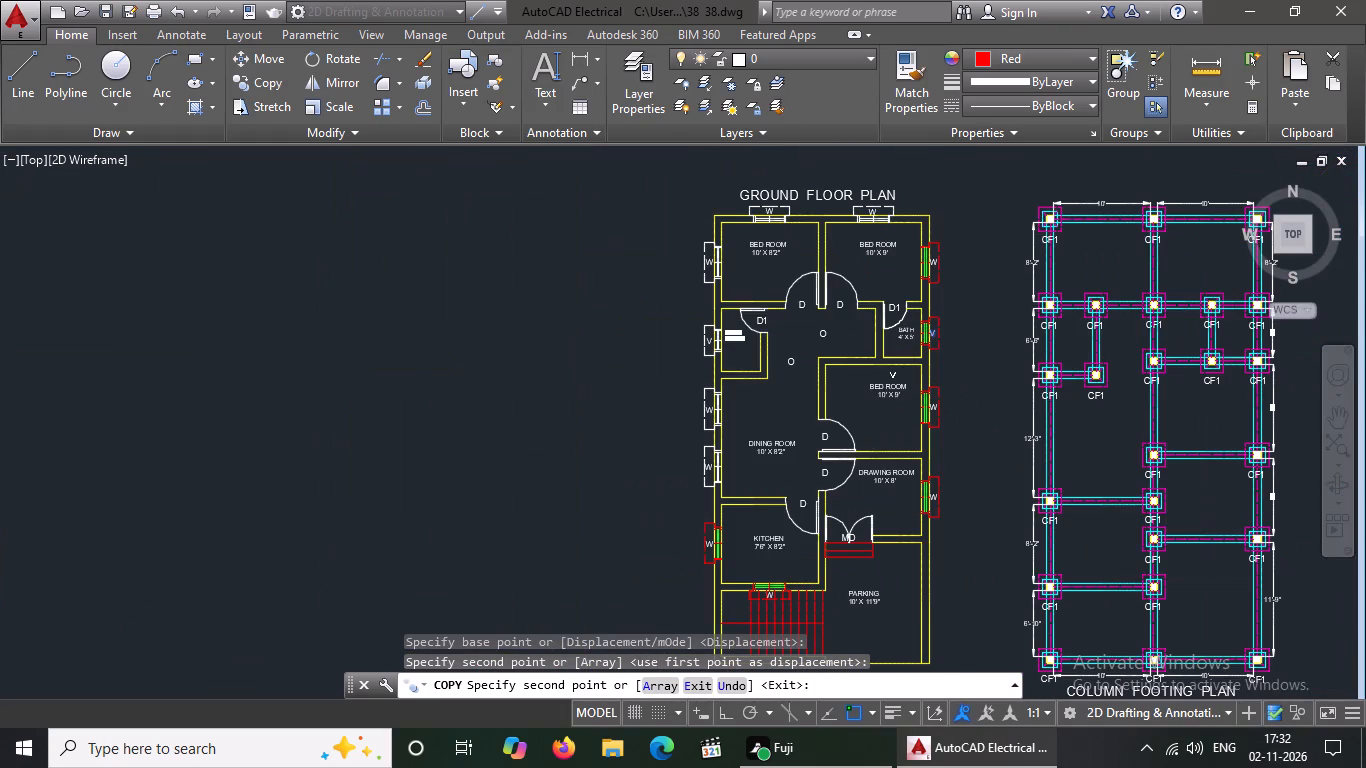
scroll(883, 262, up, 3)
scroll(884, 267, down, 1)
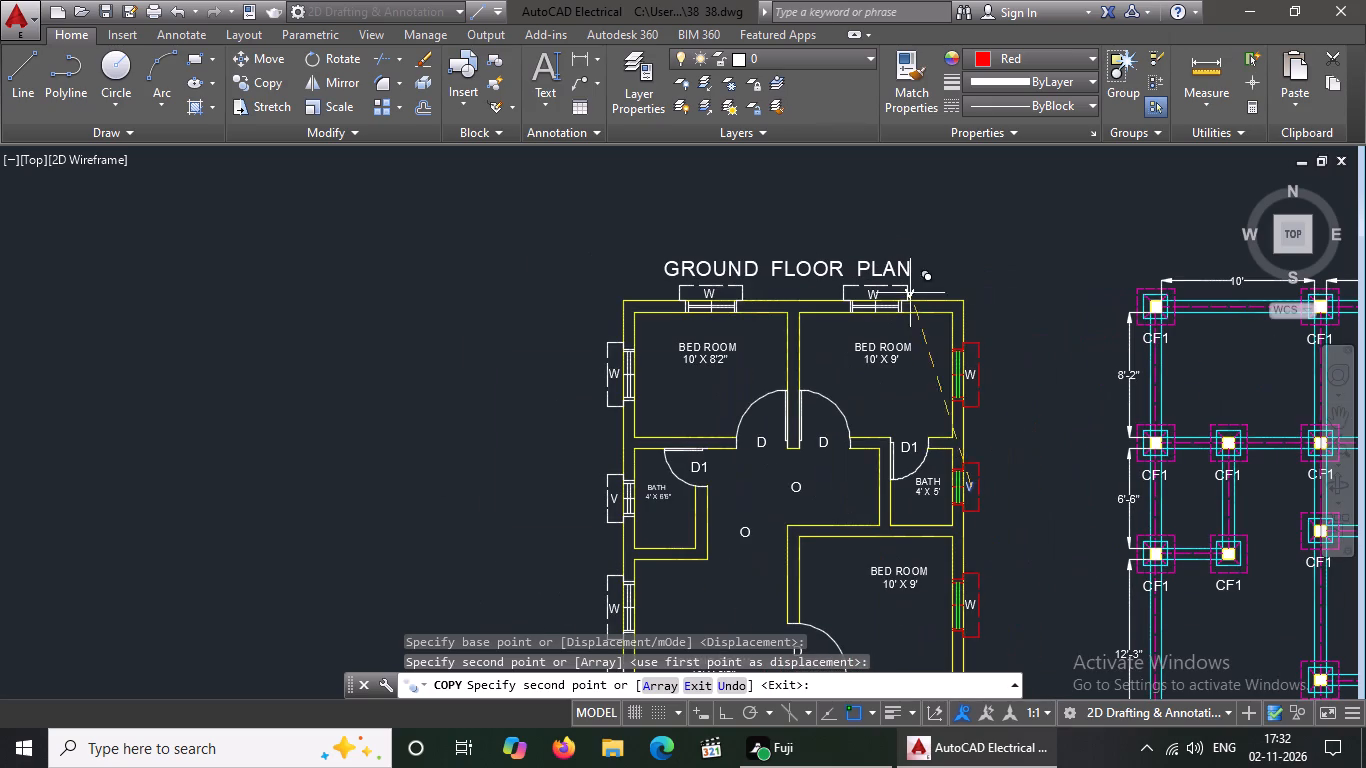
key(Escape)
key(Escape)
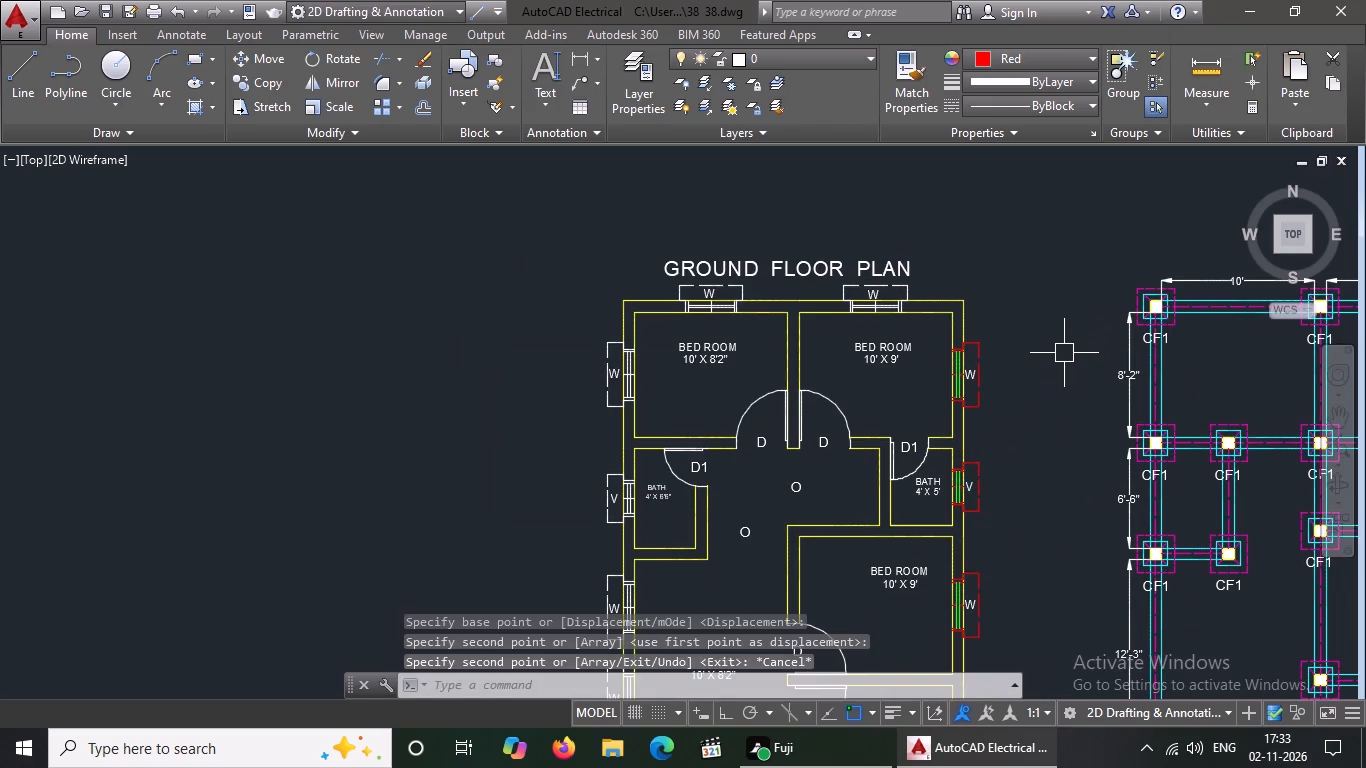
Colour the lower edge lines and the outer dashed line of the dining room's lower west window projection red.
scroll(1049, 365, down, 3)
scroll(1050, 489, up, 1)
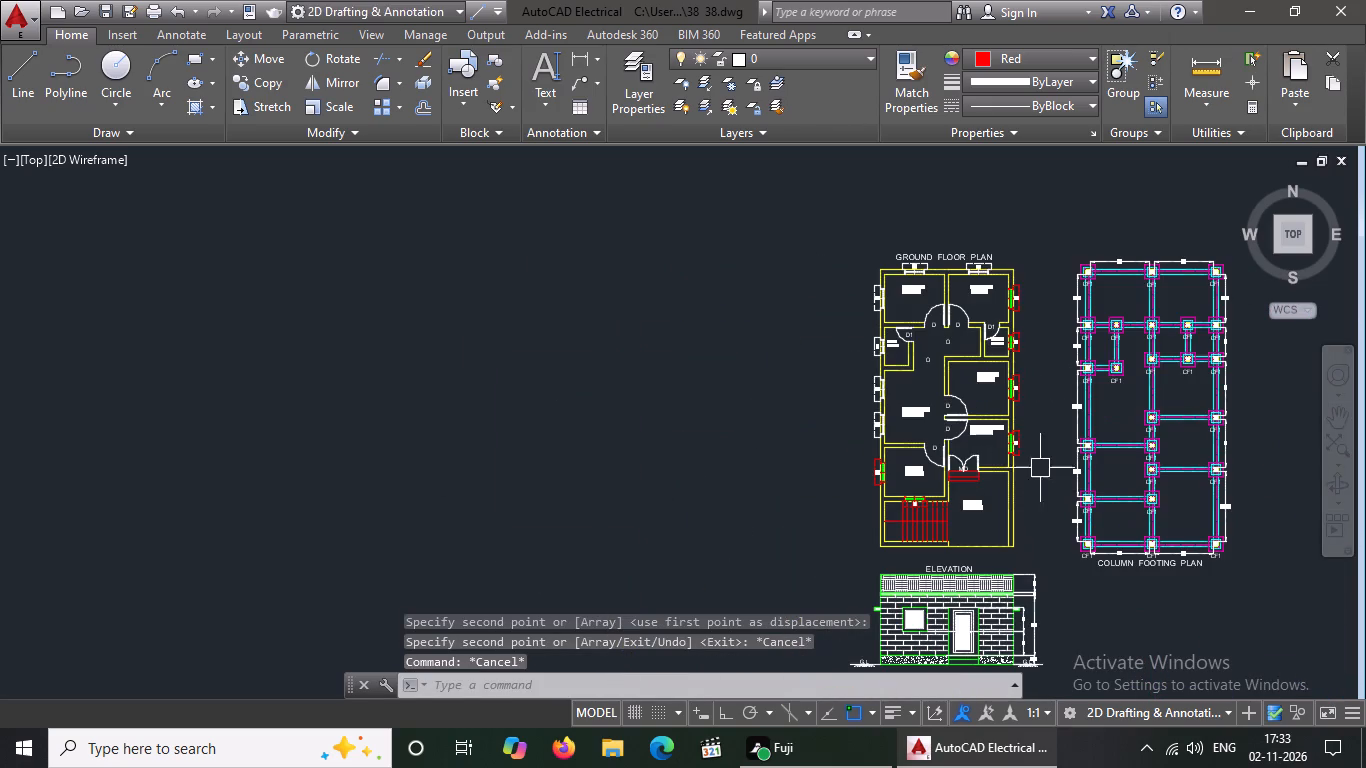
scroll(921, 462, up, 4)
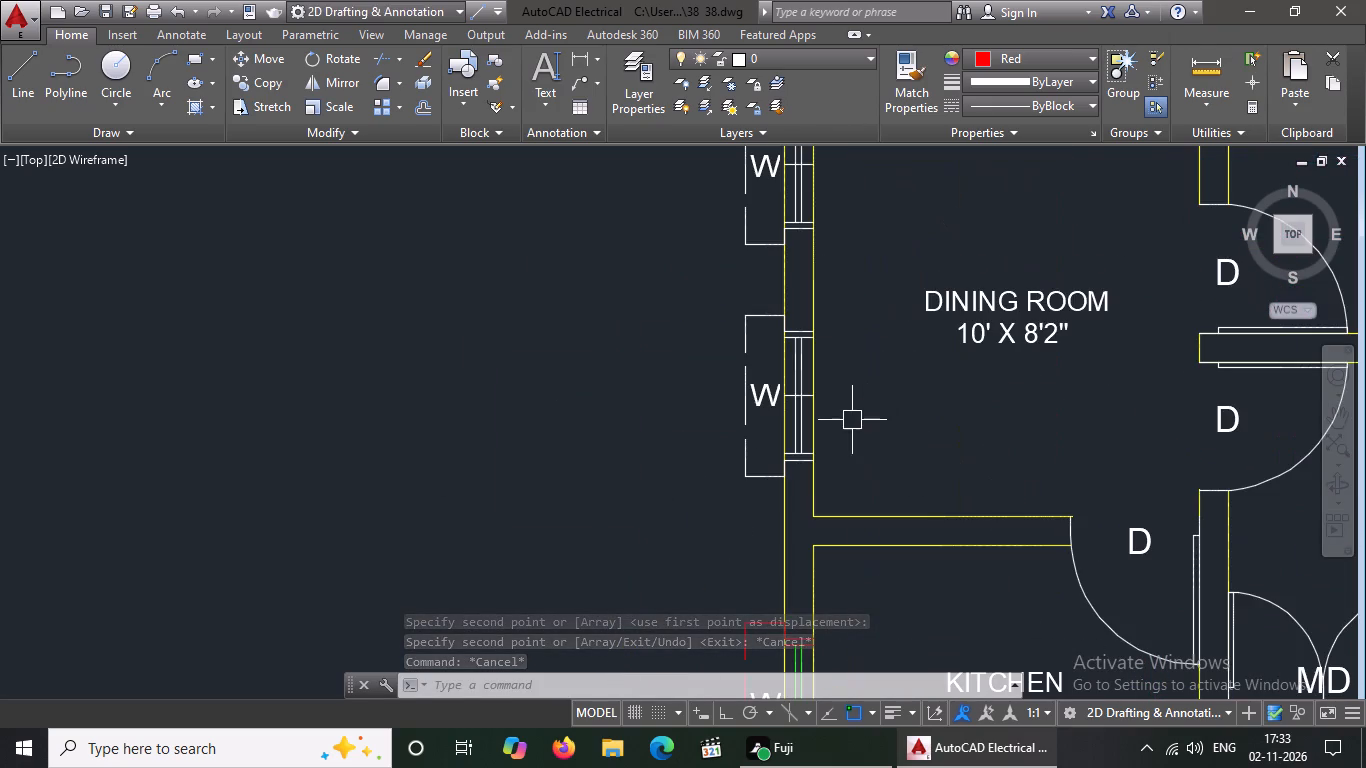
scroll(866, 378, down, 1)
scroll(812, 451, up, 3)
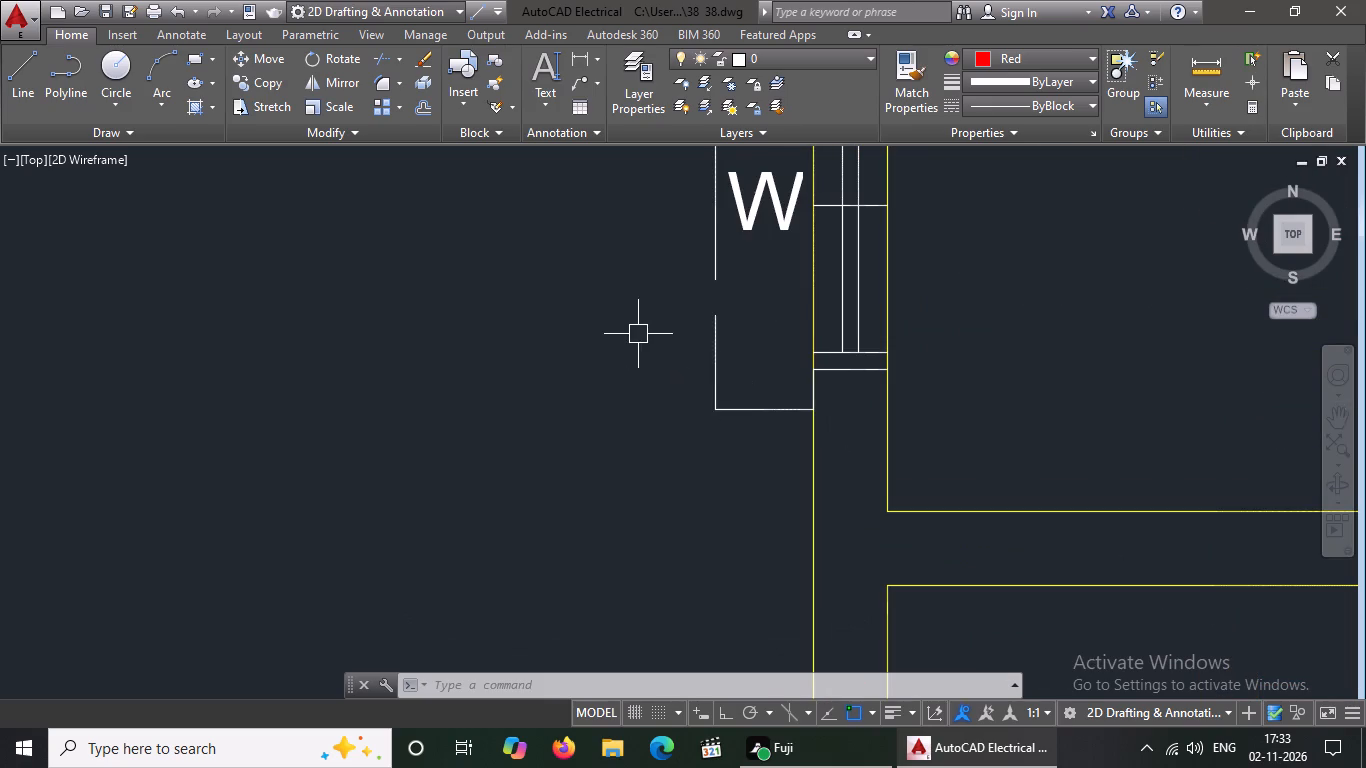
click(637, 334)
click(844, 452)
click(997, 60)
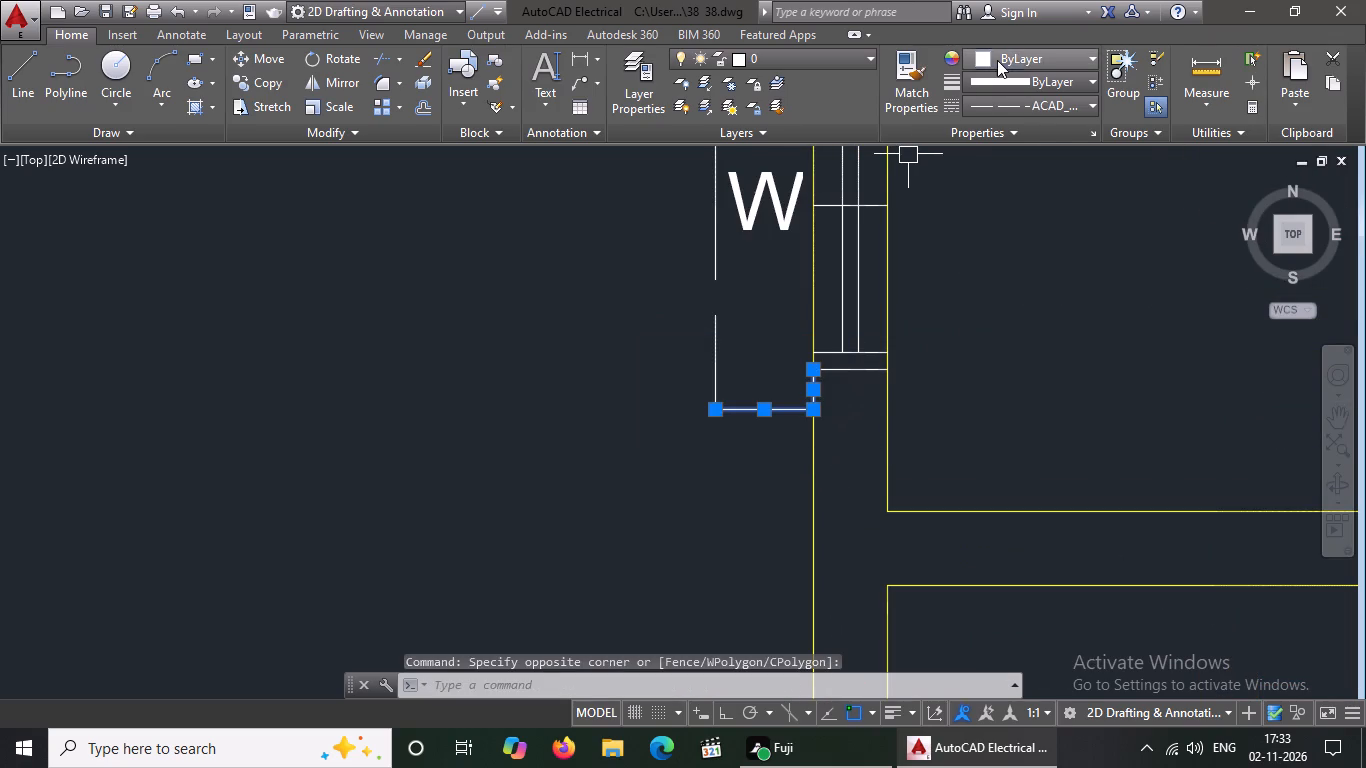
click(981, 265)
click(712, 353)
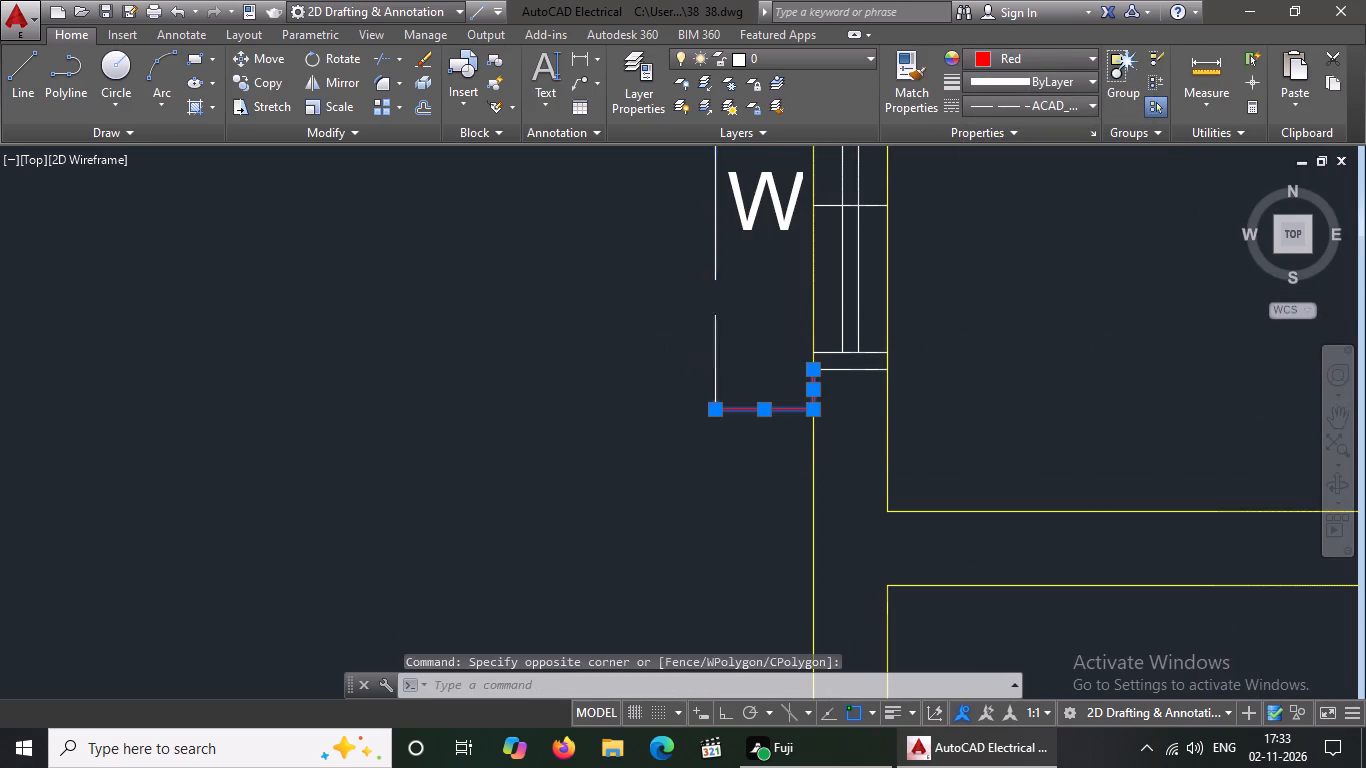
click(1002, 57)
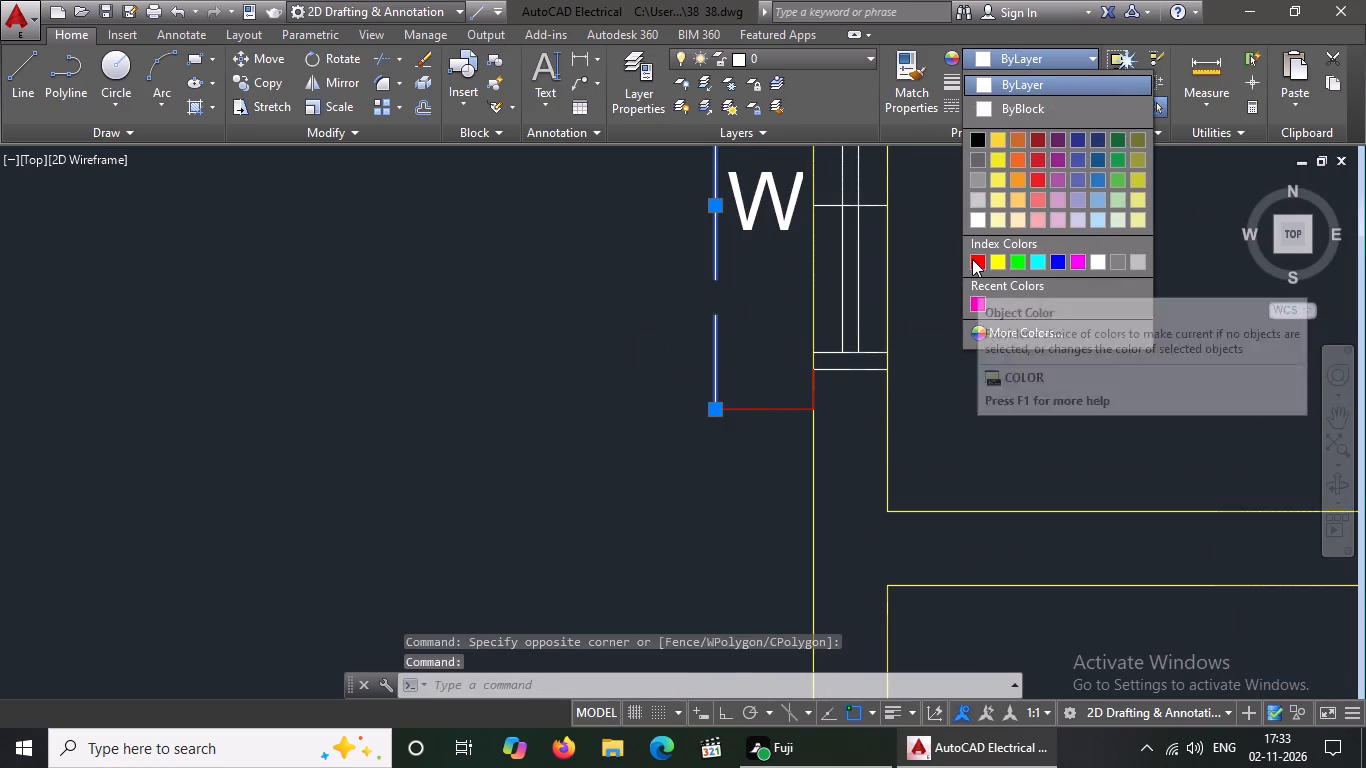
click(972, 259)
key(Escape)
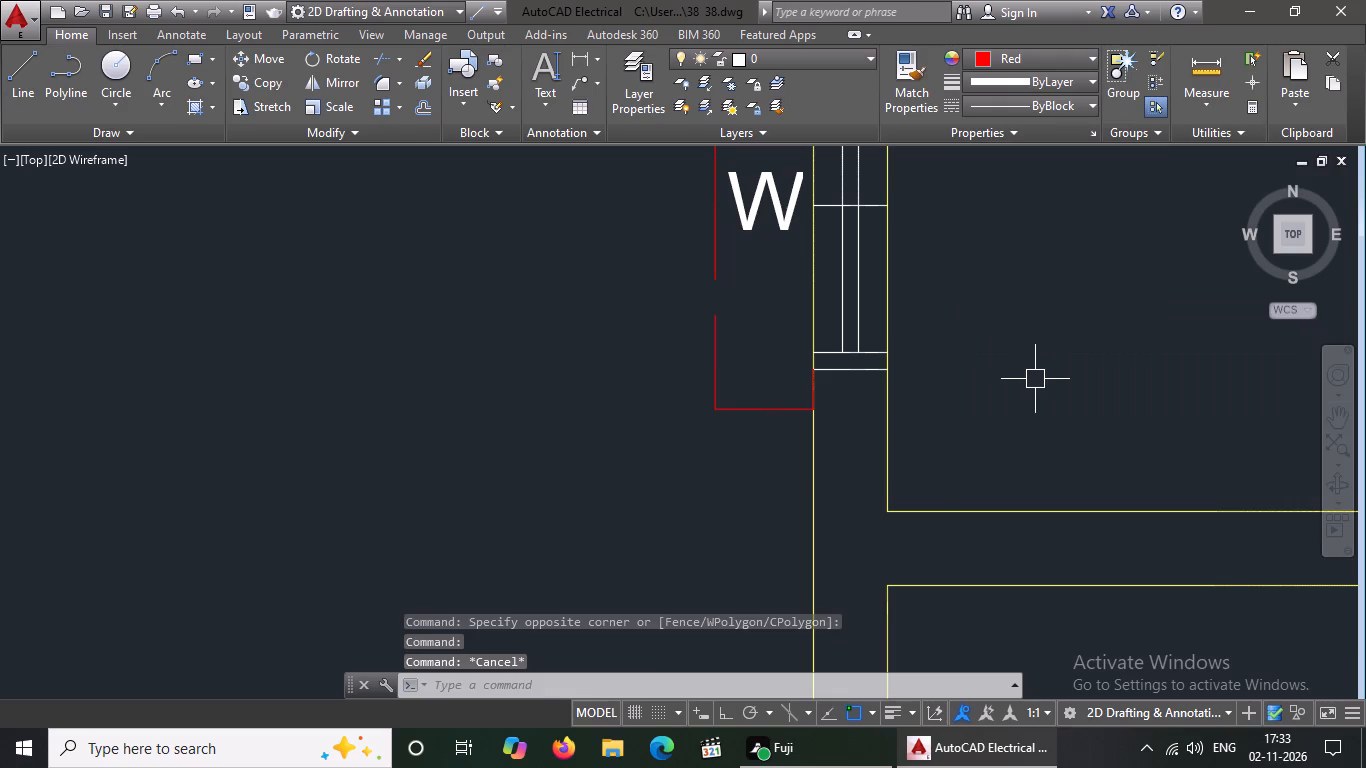
Colour the upper edge lines of the dining room's lower west window projection red.
scroll(1037, 381, down, 3)
scroll(985, 296, up, 3)
click(800, 299)
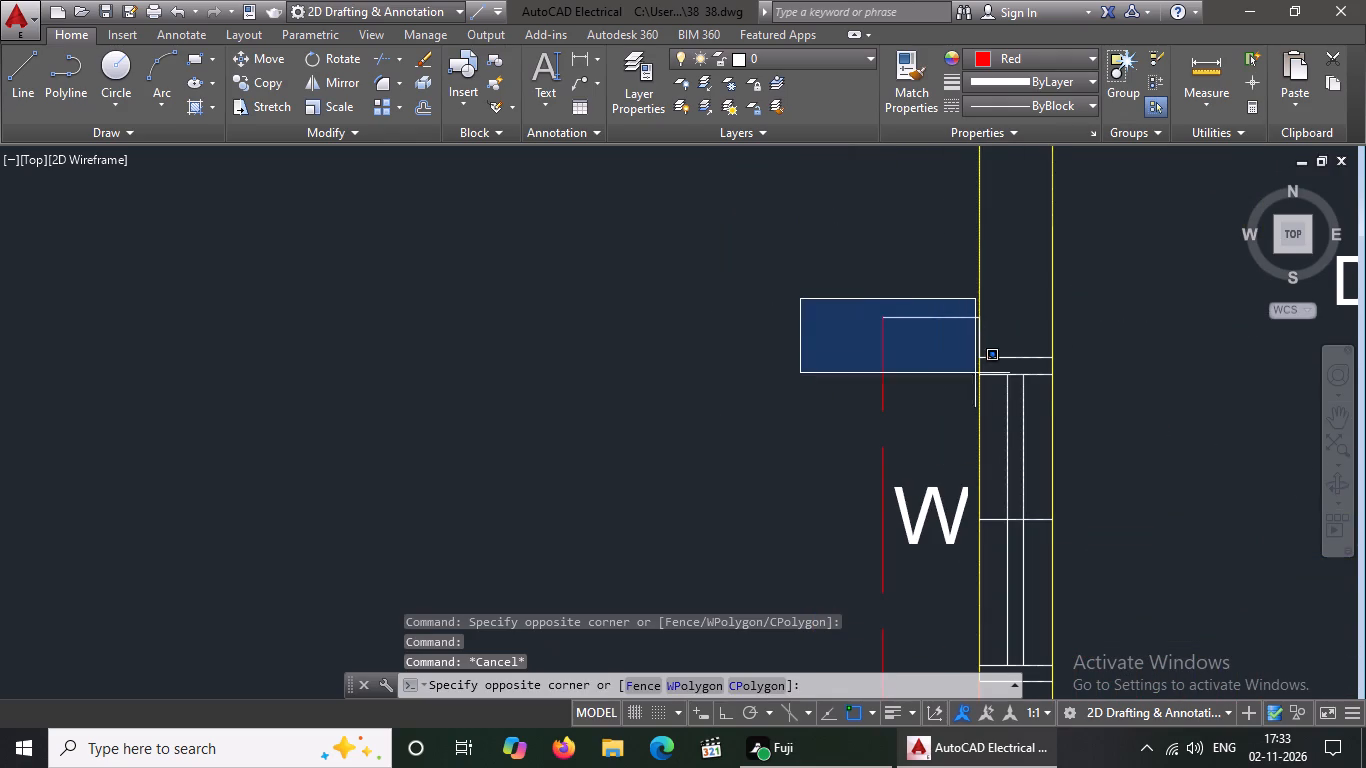
click(1004, 394)
click(1072, 51)
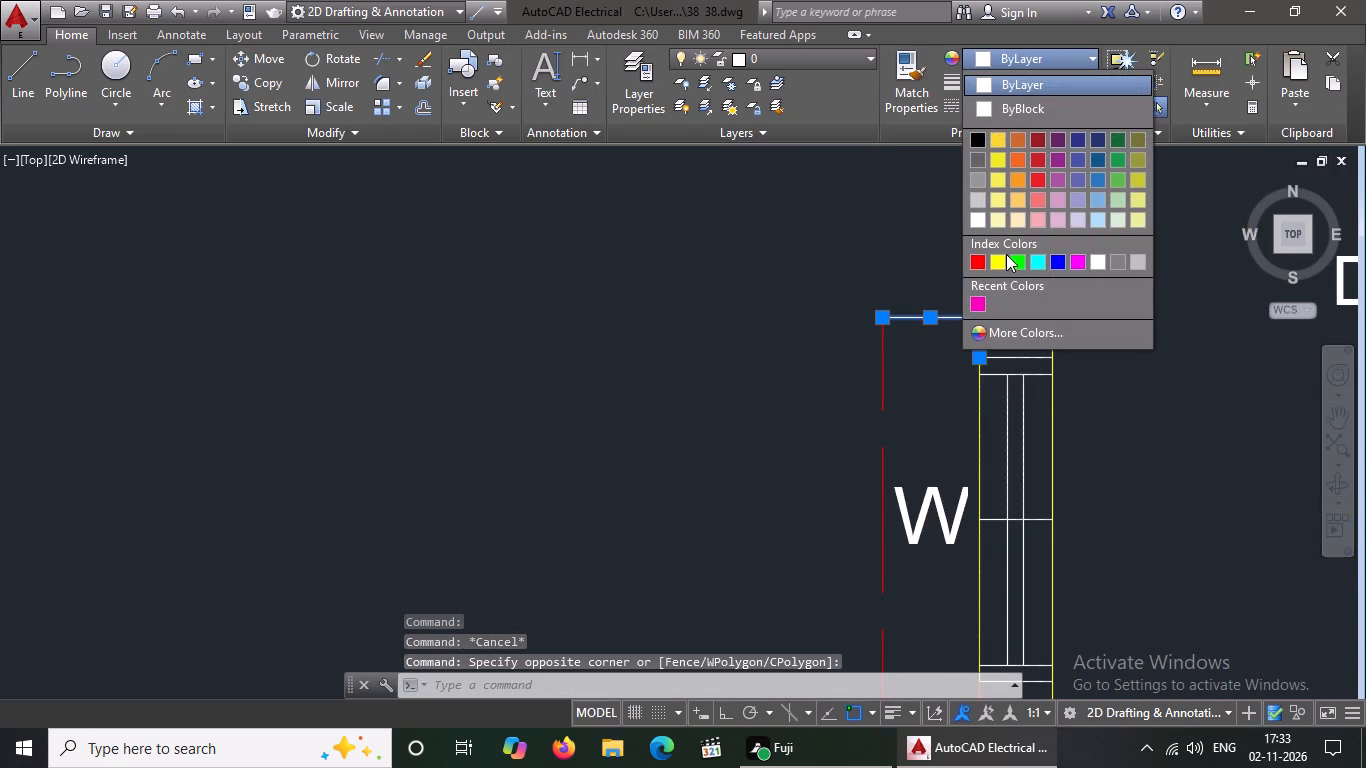
click(972, 259)
key(Escape)
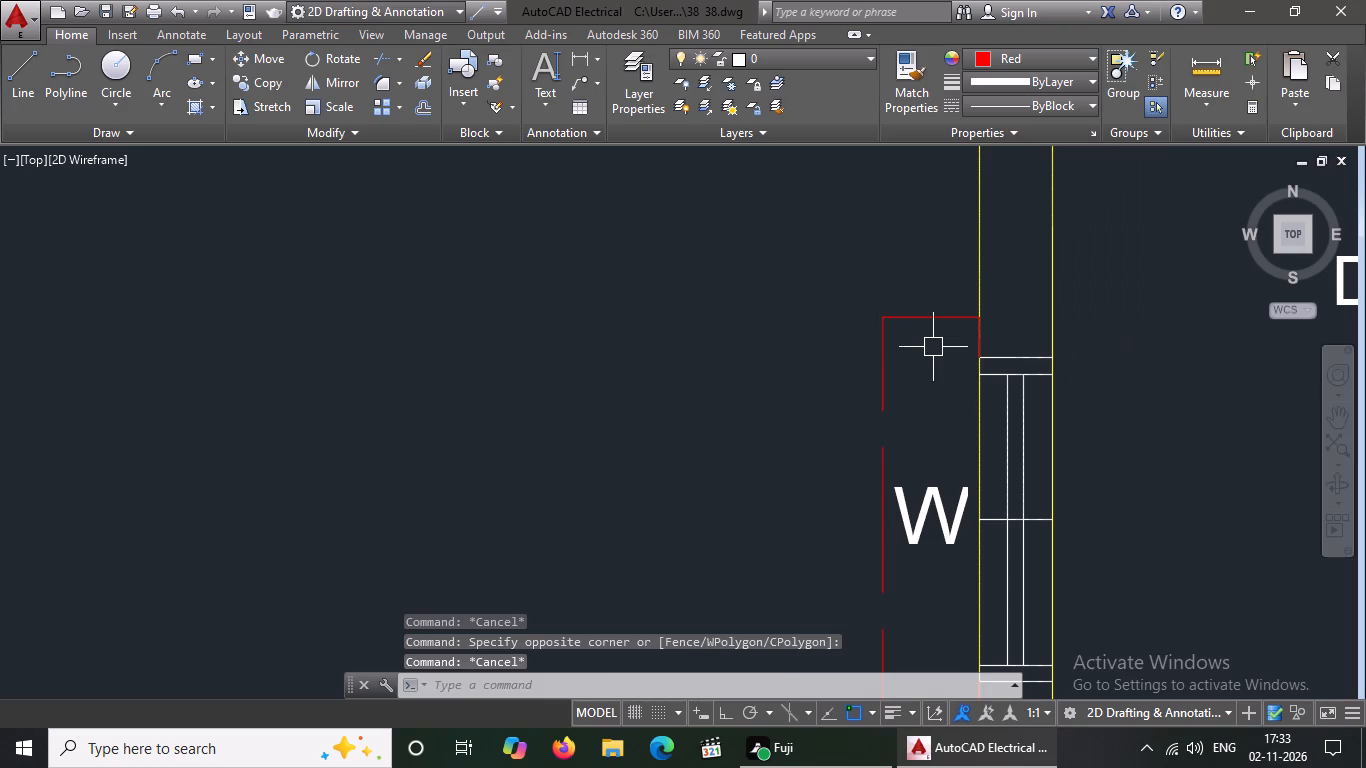
Colour the two upper jamb lines of the dining room's lower west window red.
click(932, 346)
click(1079, 363)
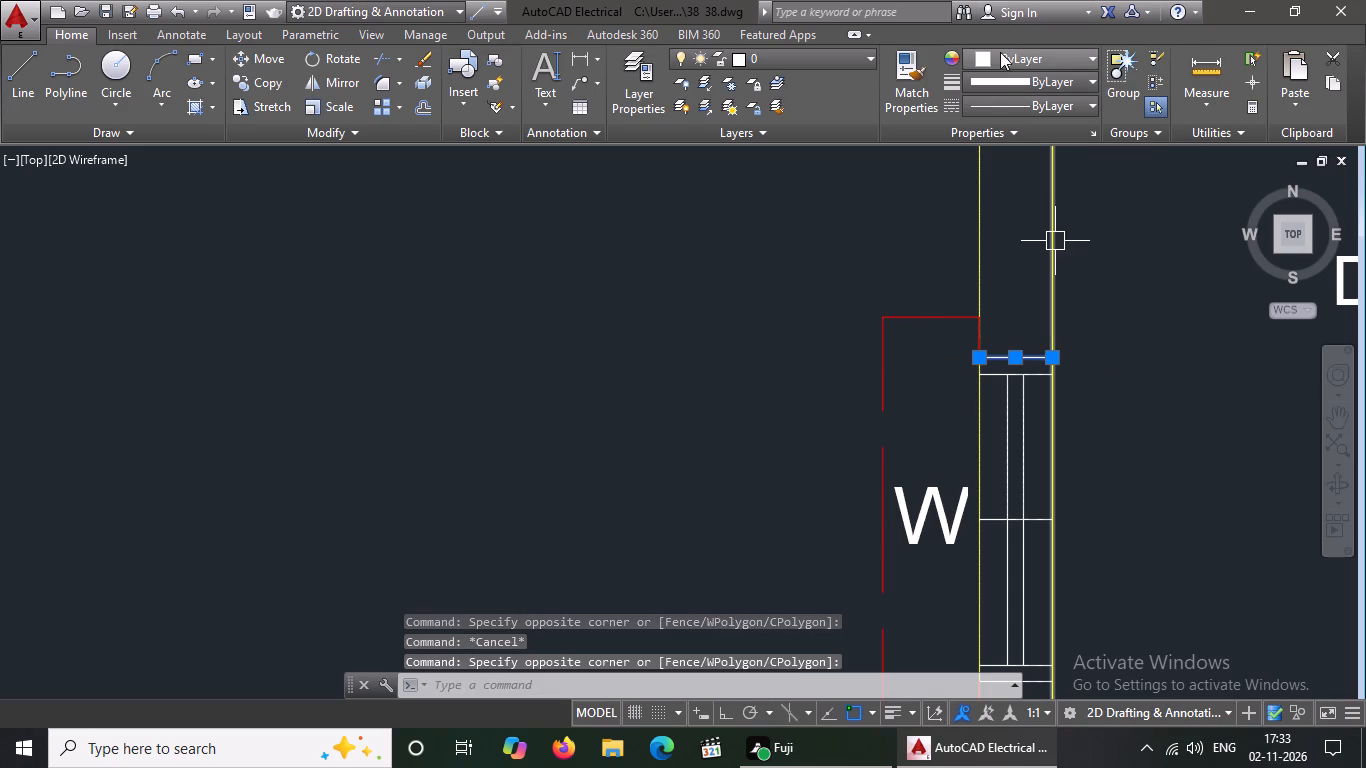
click(1000, 52)
click(974, 263)
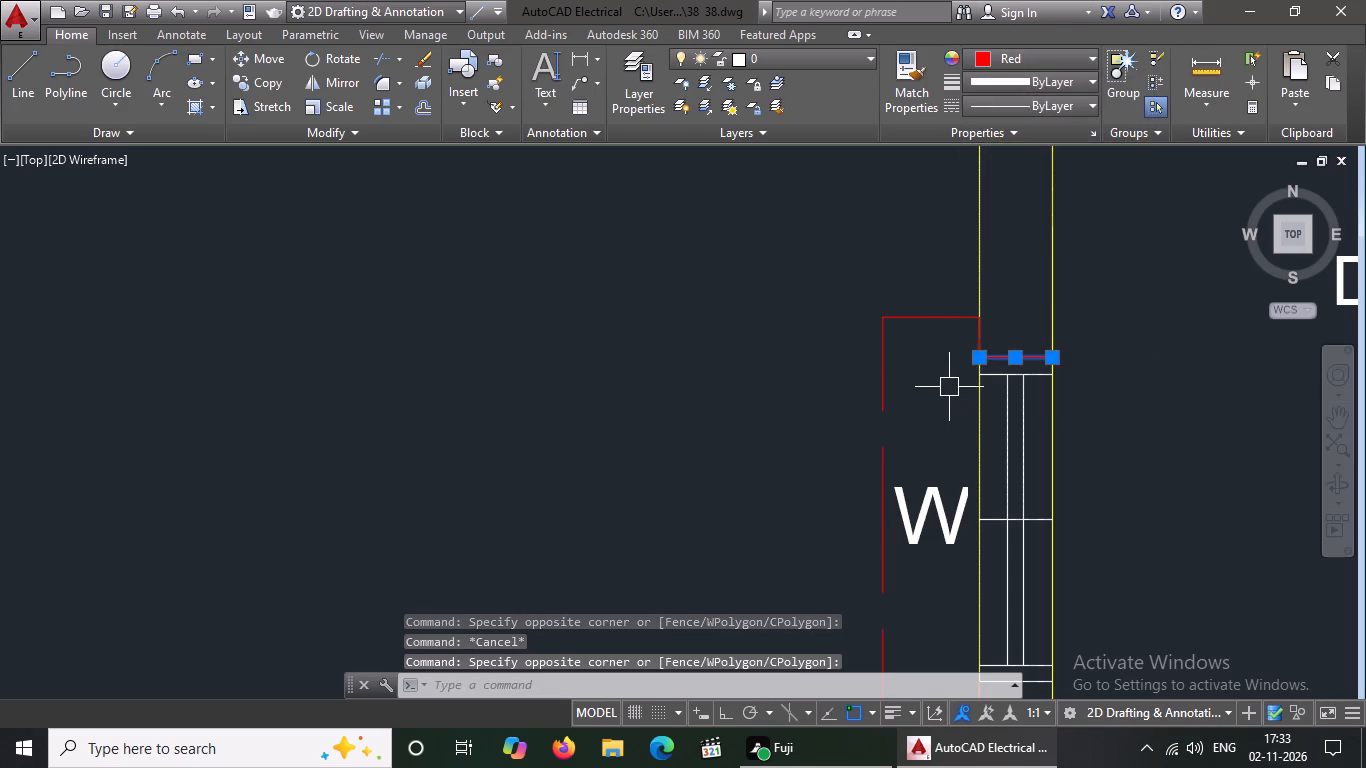
click(946, 364)
click(1133, 393)
click(983, 48)
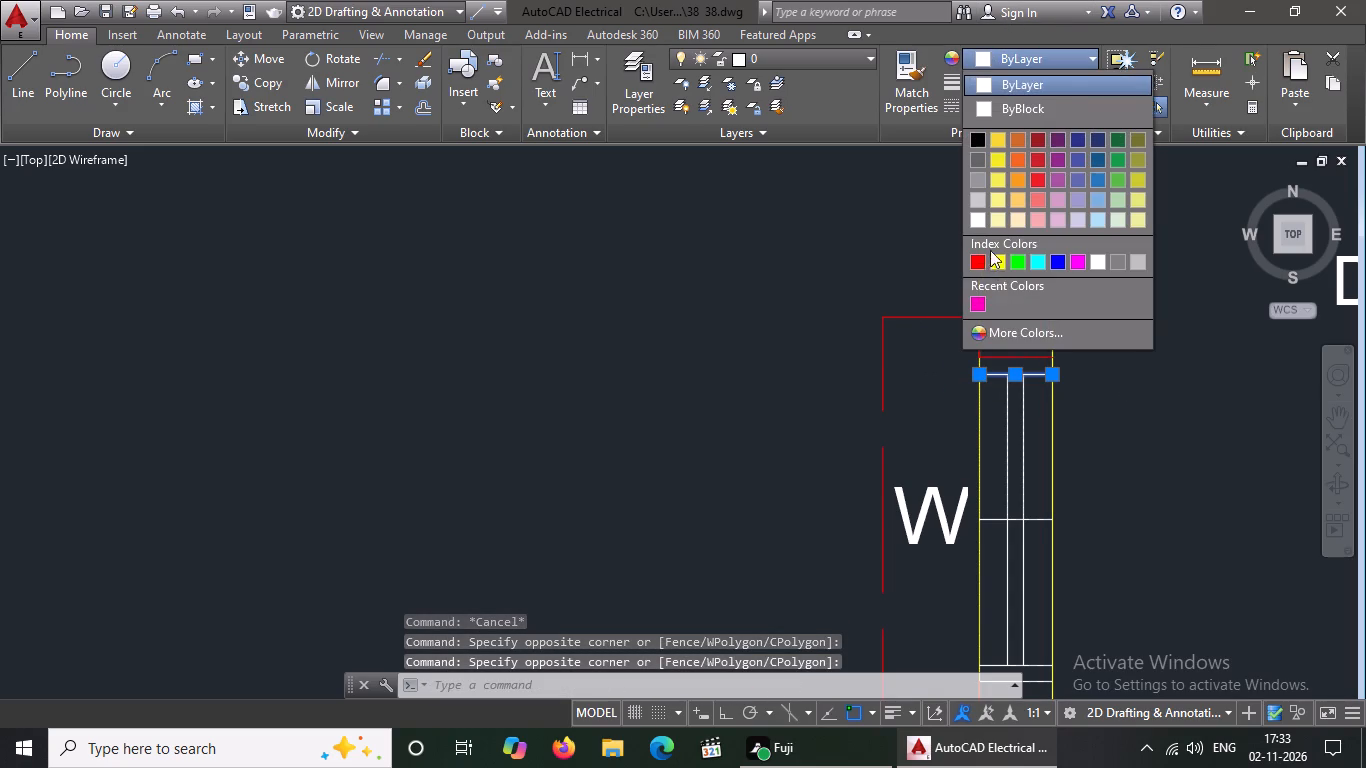
click(972, 264)
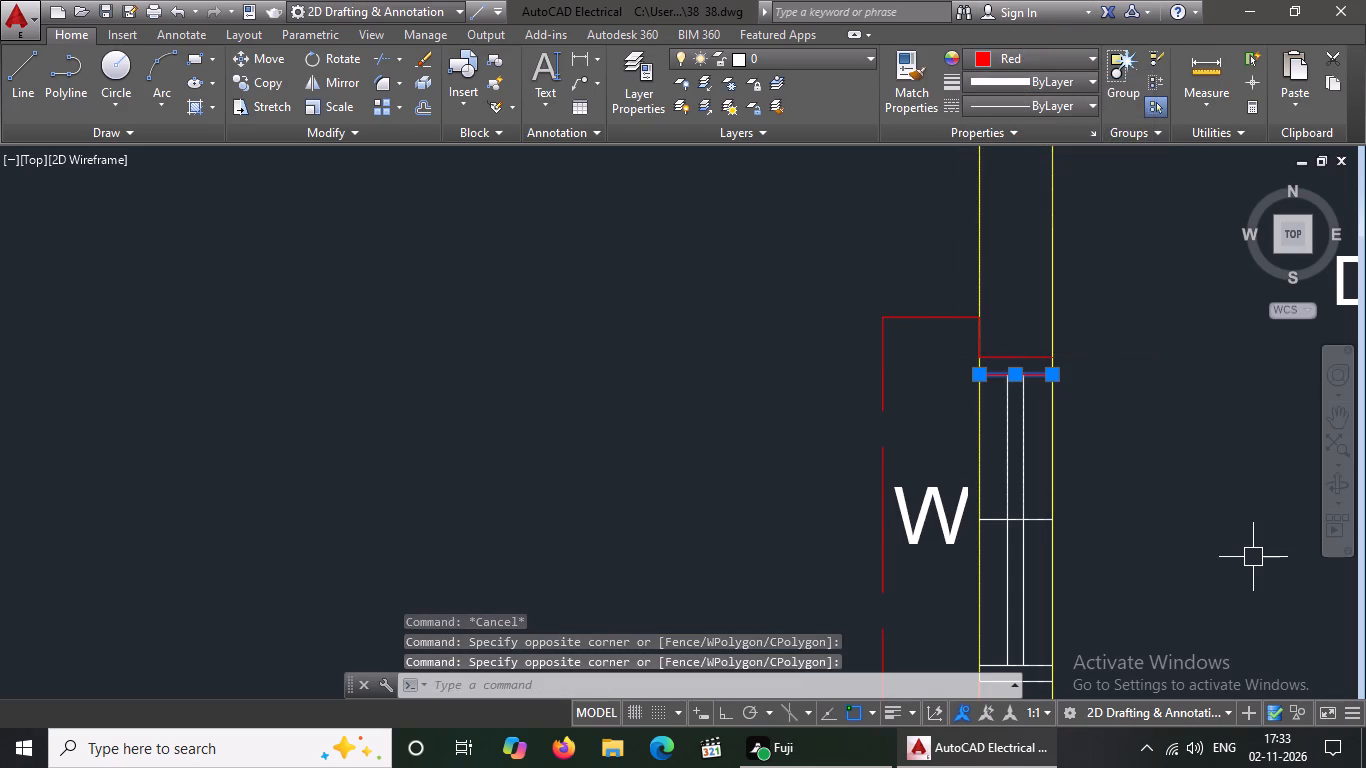
key(Escape)
Colour the centre cross line of the dining room's lower west window red.
scroll(1199, 496, down, 3)
scroll(1227, 535, up, 2)
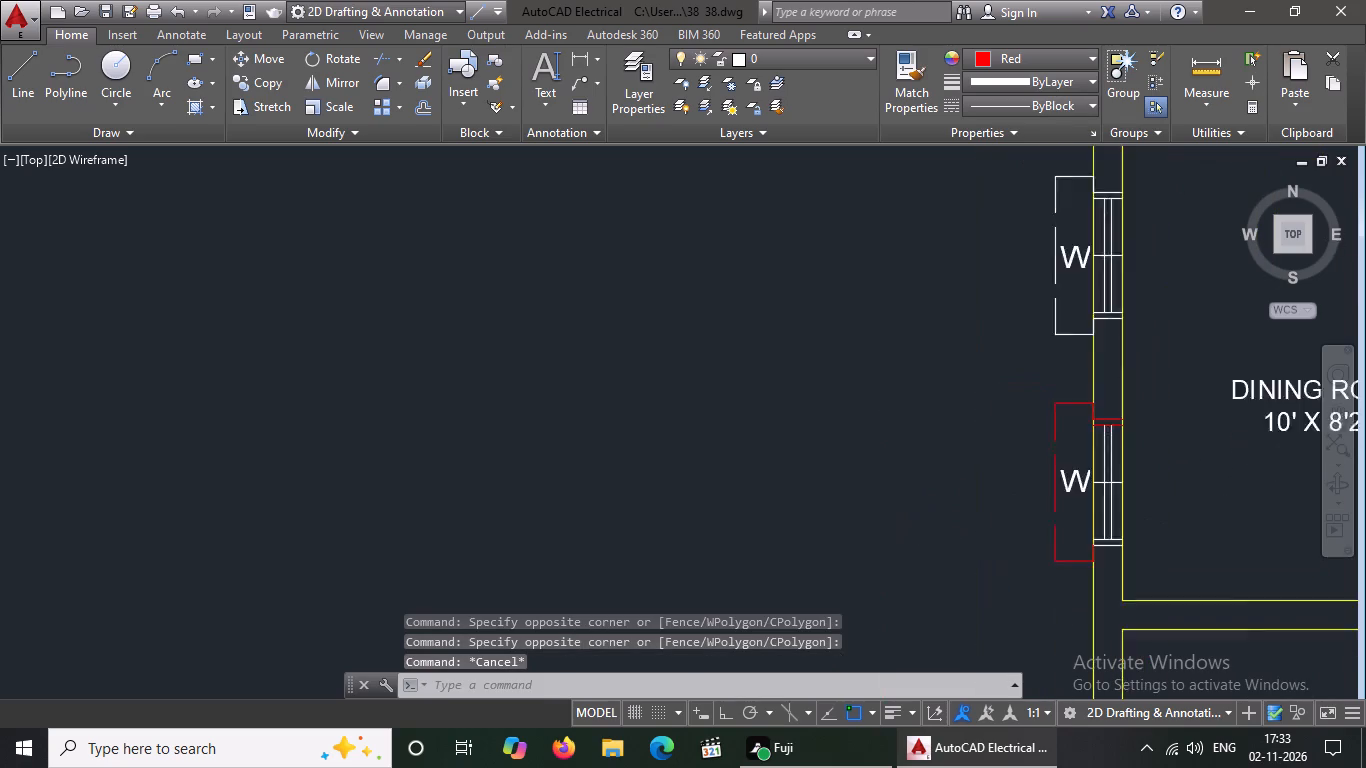
scroll(1227, 535, up, 1)
click(897, 405)
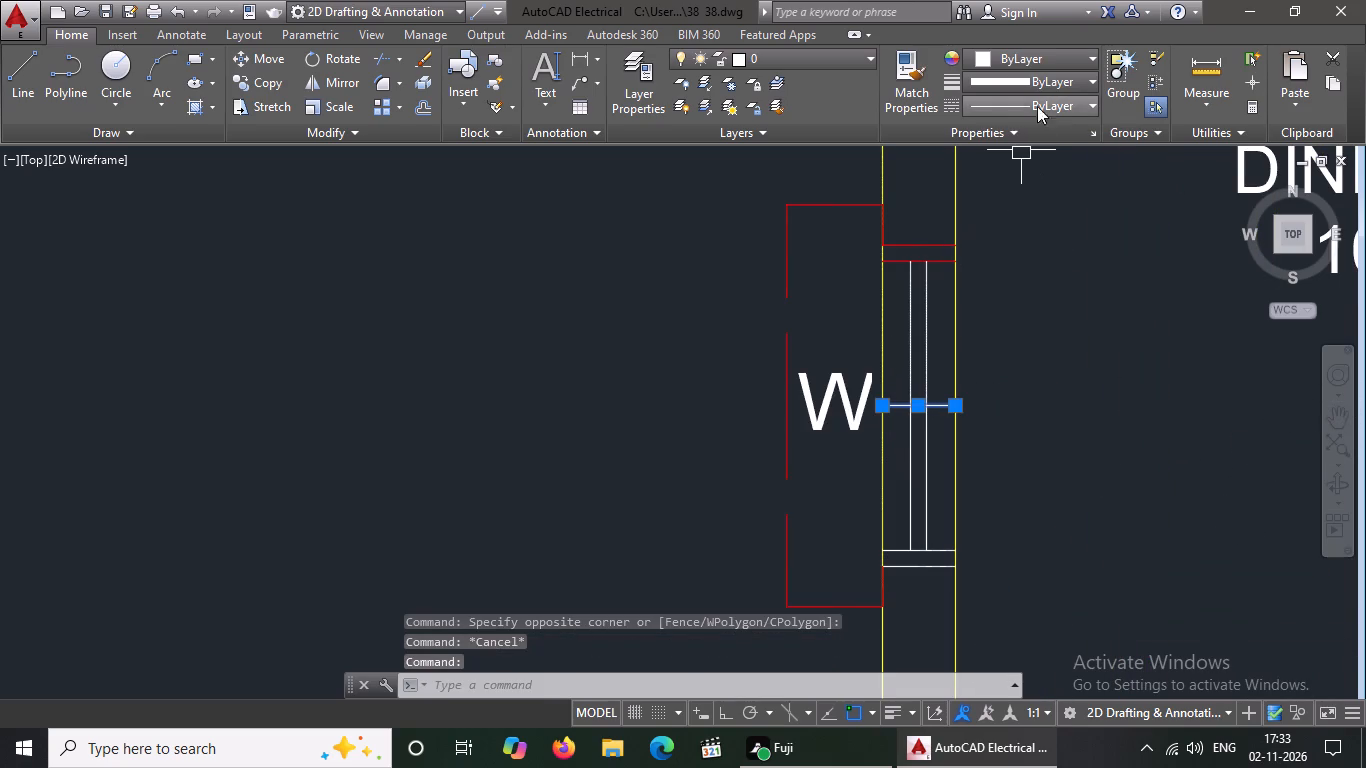
click(1022, 62)
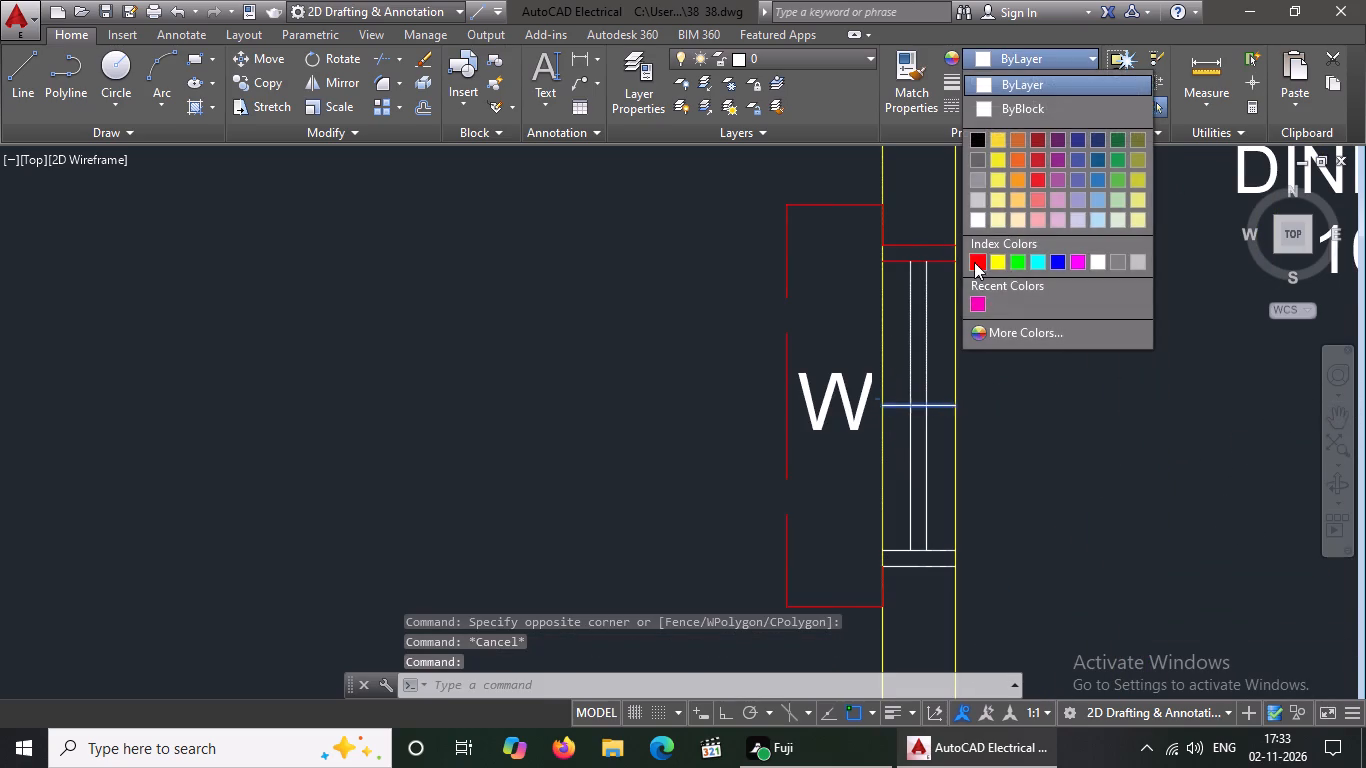
click(974, 262)
Colour the two lower jamb lines of the dining room's lower west window red.
click(825, 566)
click(1034, 599)
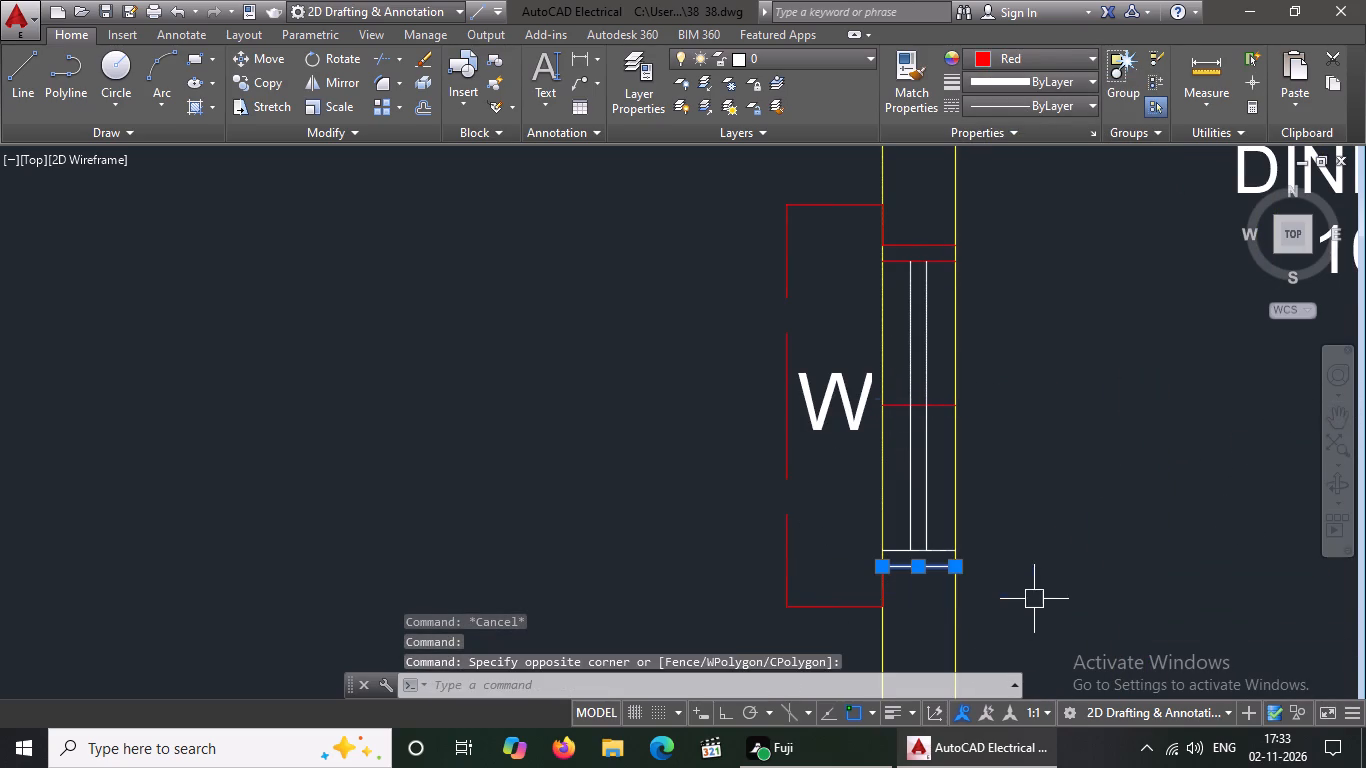
click(1026, 49)
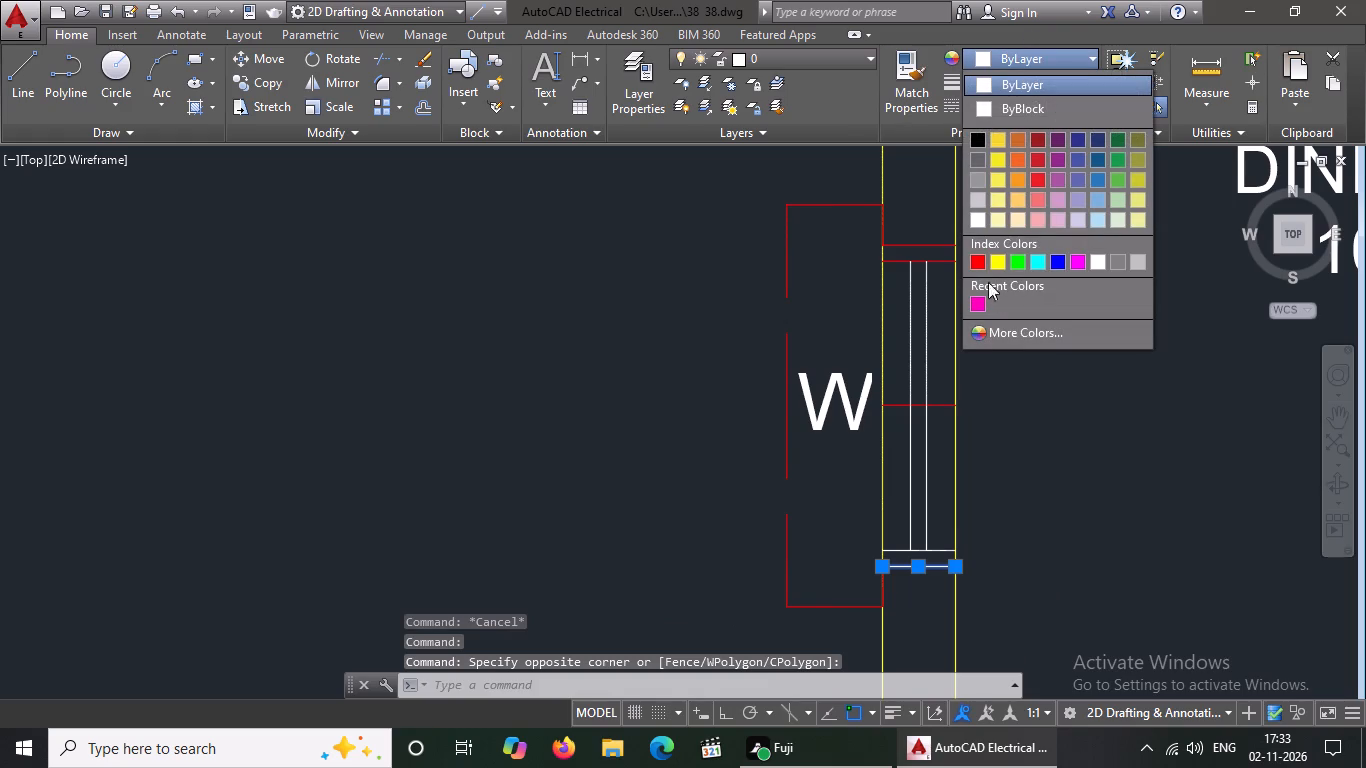
click(979, 257)
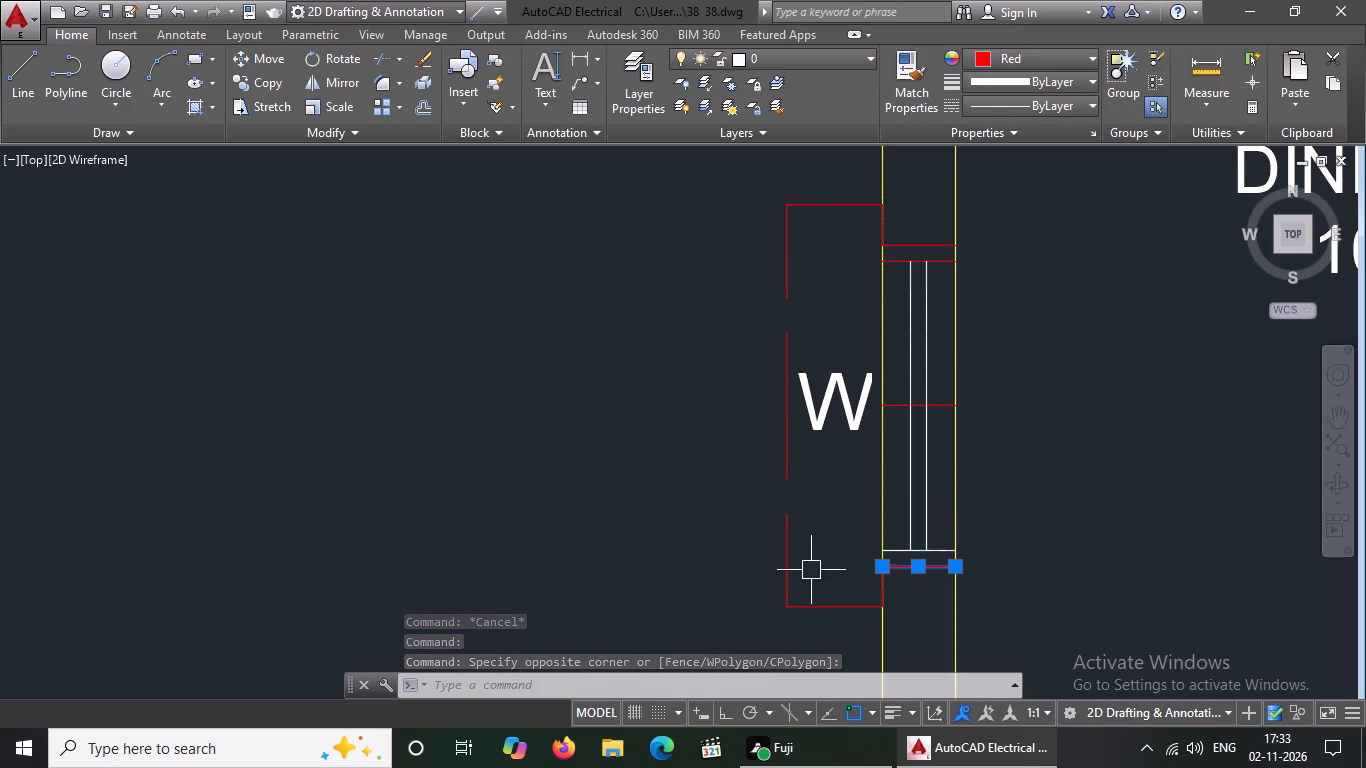
click(844, 525)
click(1006, 560)
click(1030, 57)
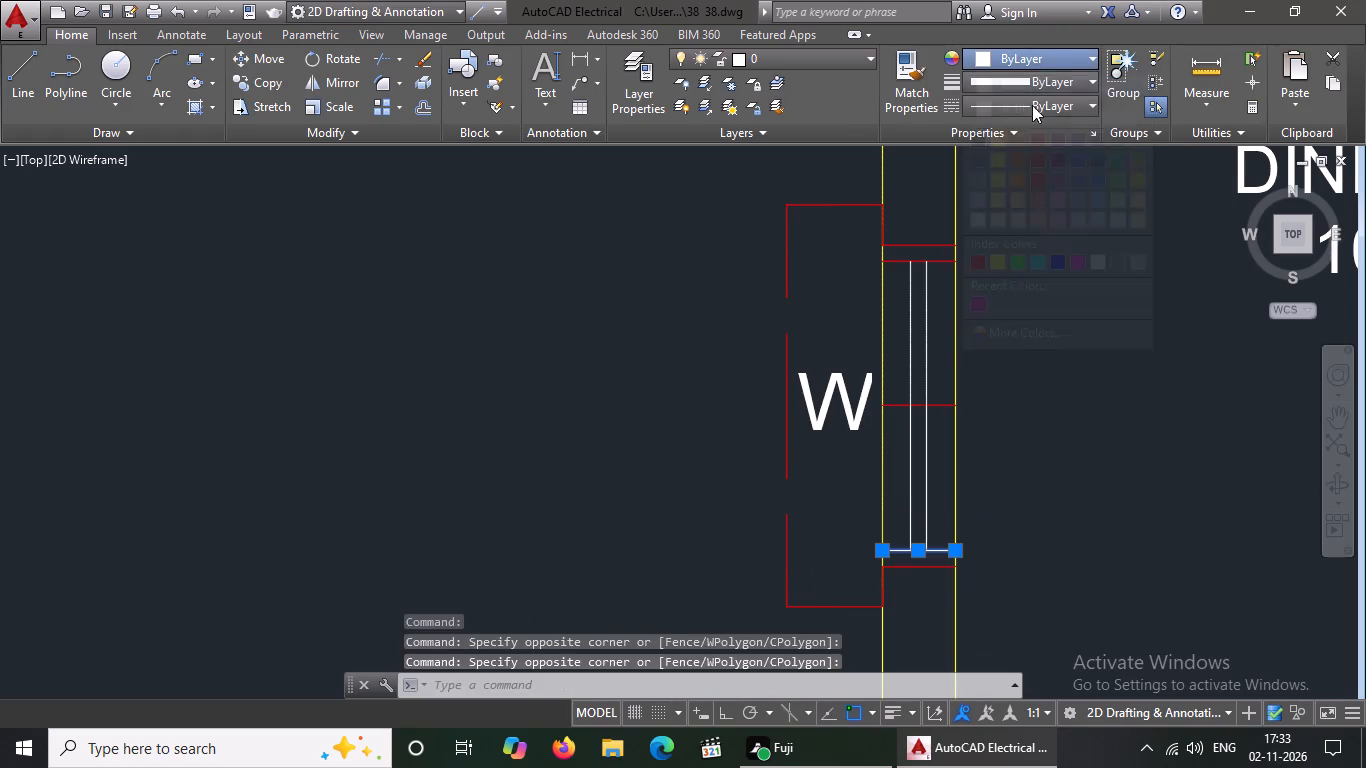
click(973, 258)
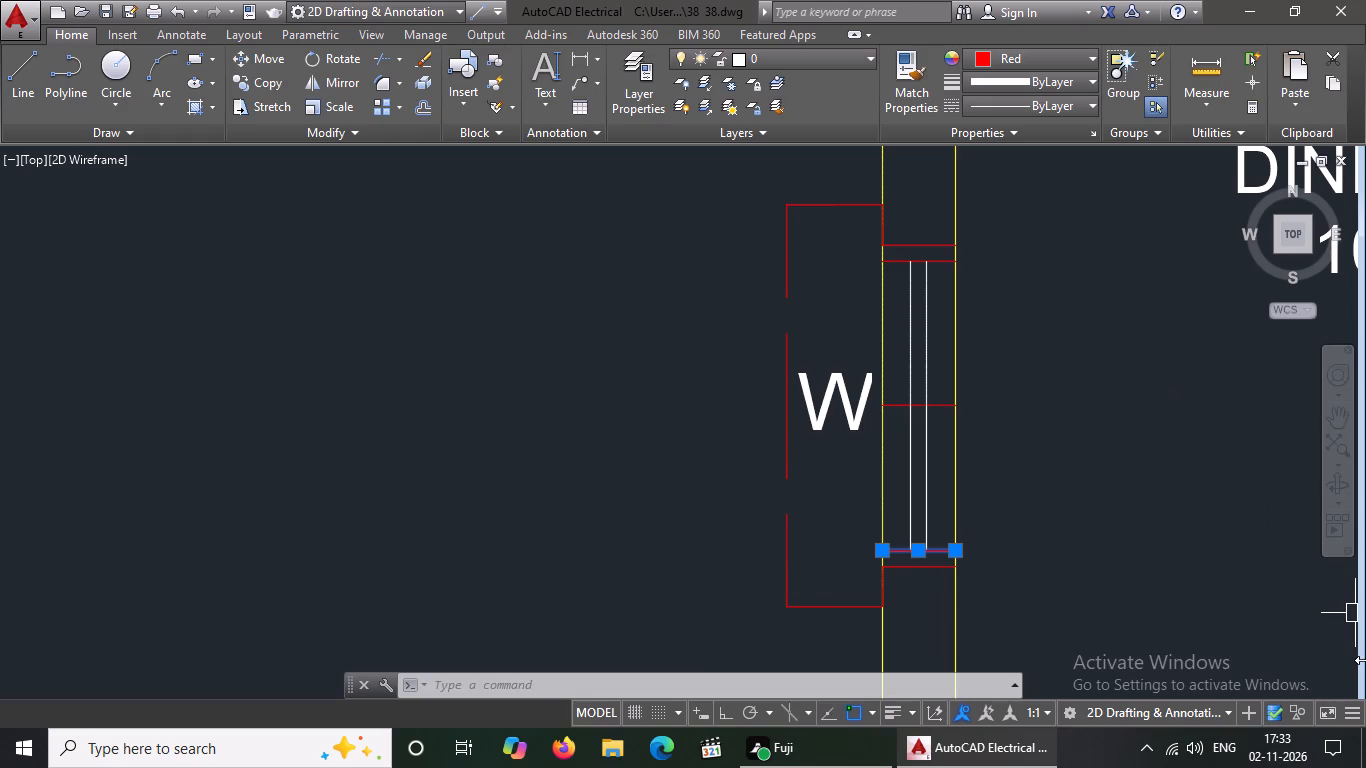
Colour both glazing lines of the dining room's lower west window green.
click(916, 483)
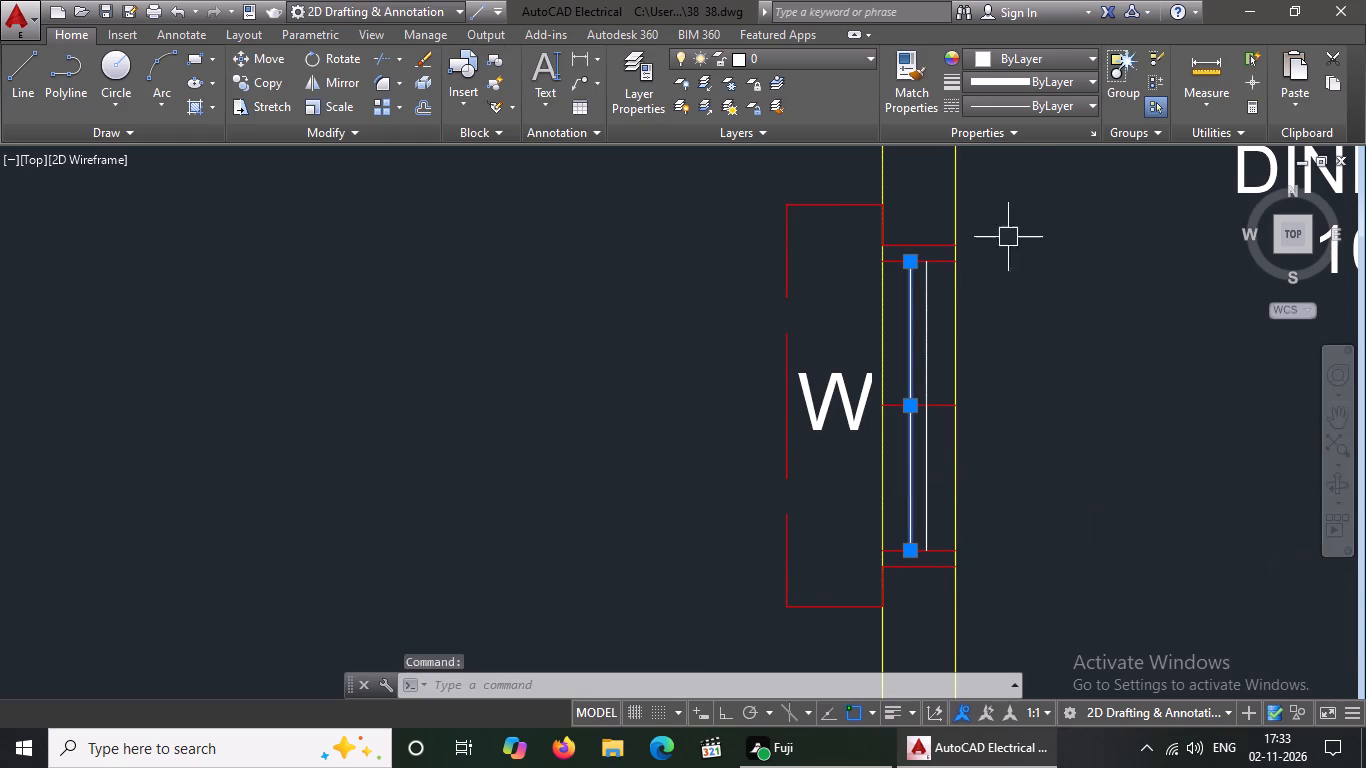
click(981, 53)
click(1021, 264)
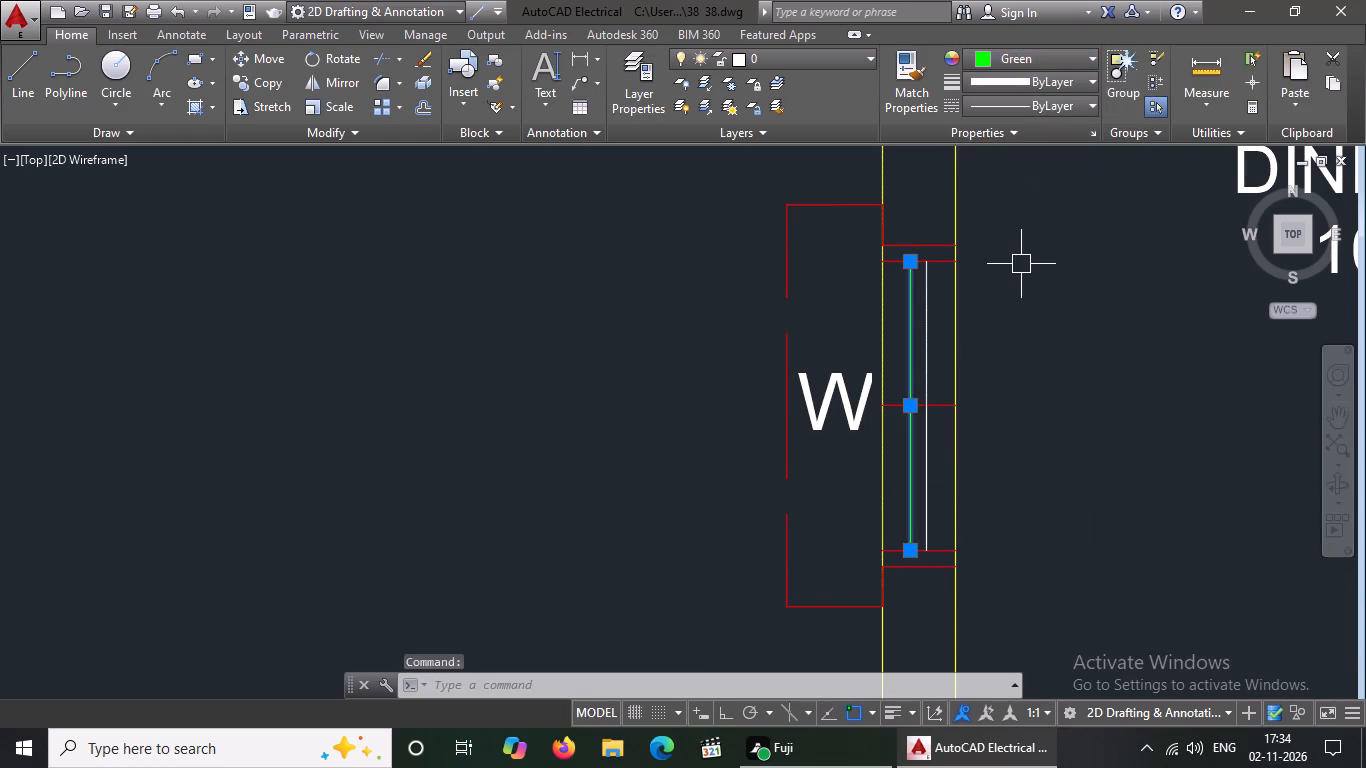
key(Escape)
click(934, 376)
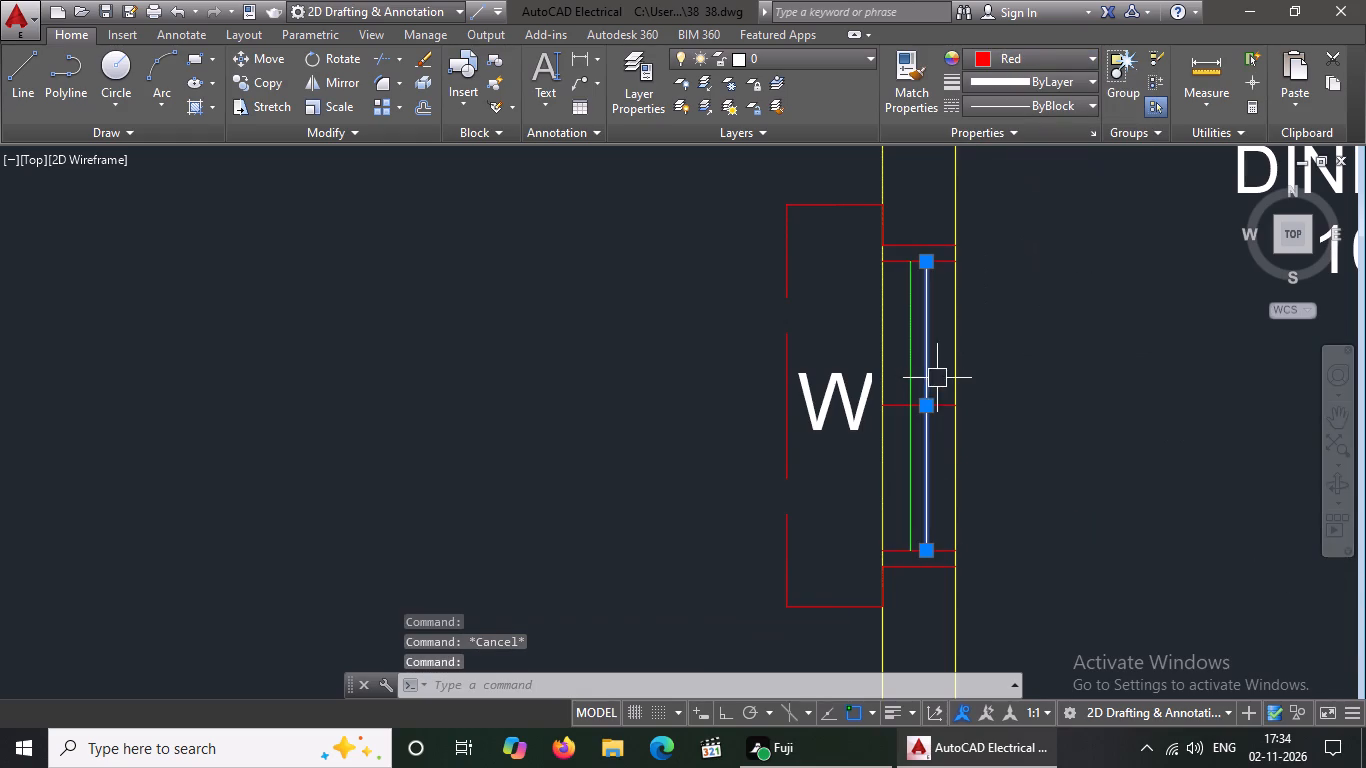
click(1008, 63)
click(1019, 263)
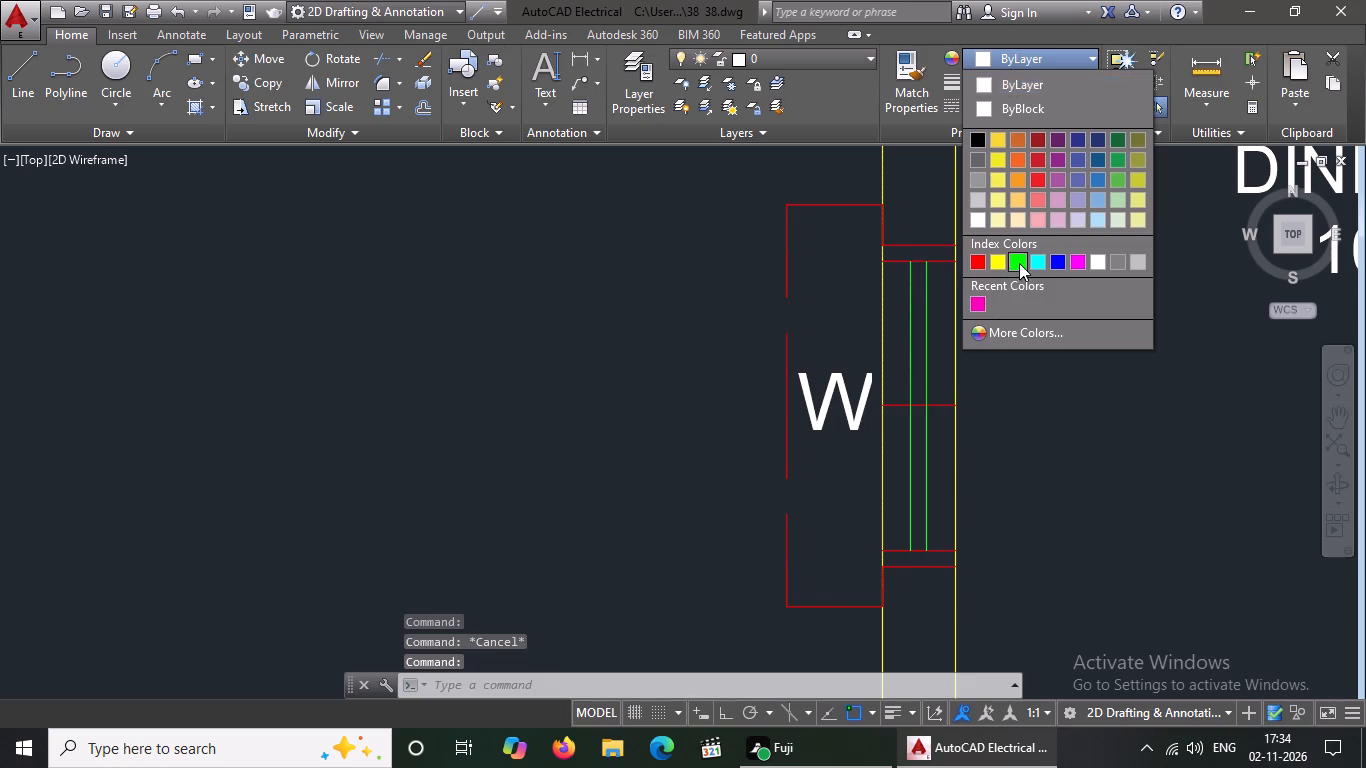
key(Escape)
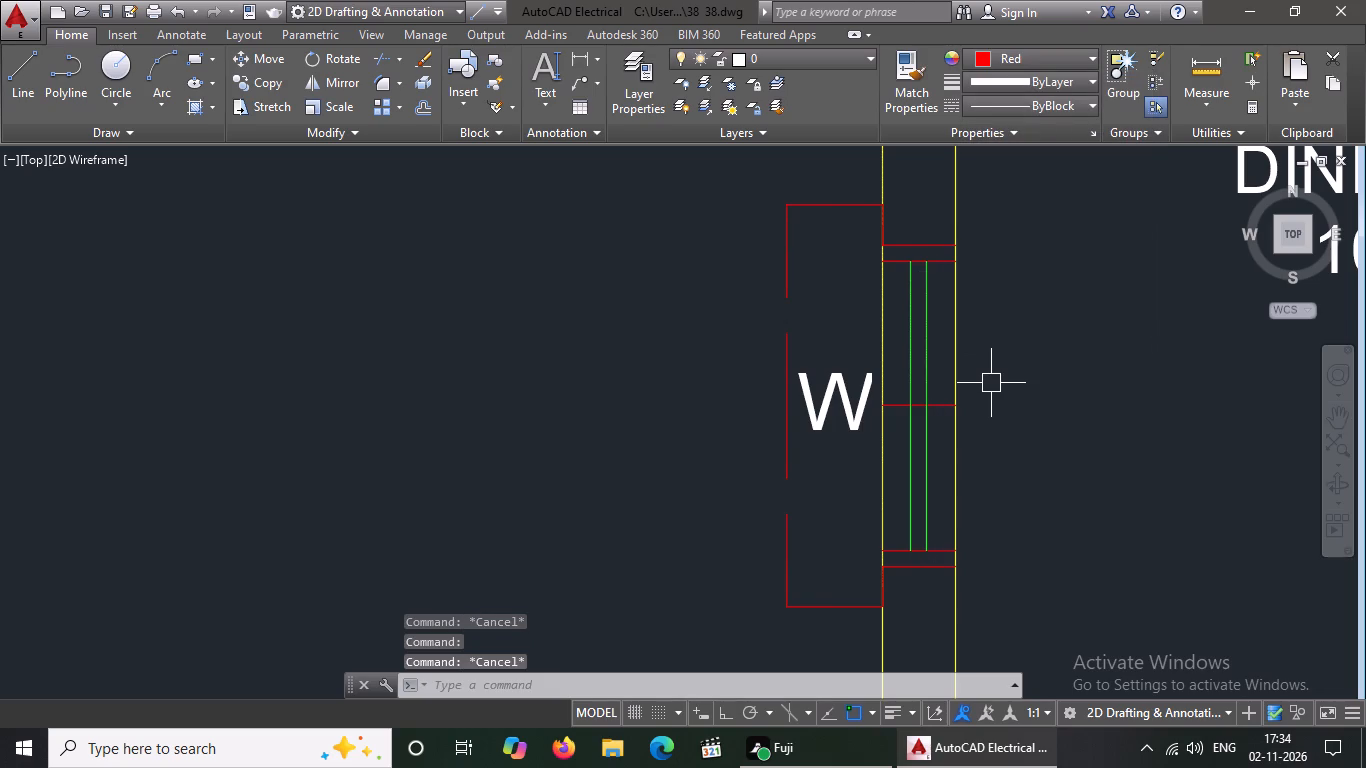
Colour the lower edge lines and the outer dashed line of the dining room's upper west window projection red.
scroll(993, 392, down, 5)
middle_drag(992, 400, 851, 486)
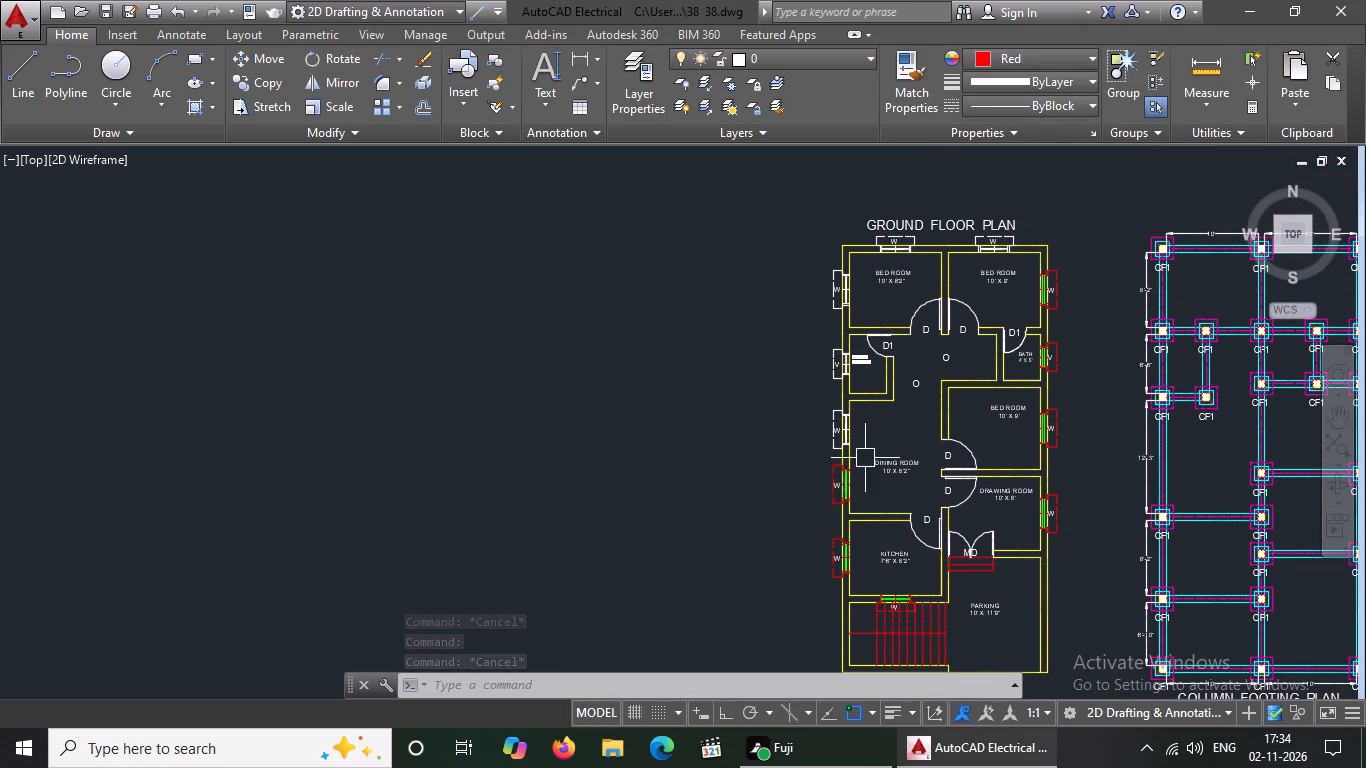
scroll(865, 458, up, 4)
click(634, 379)
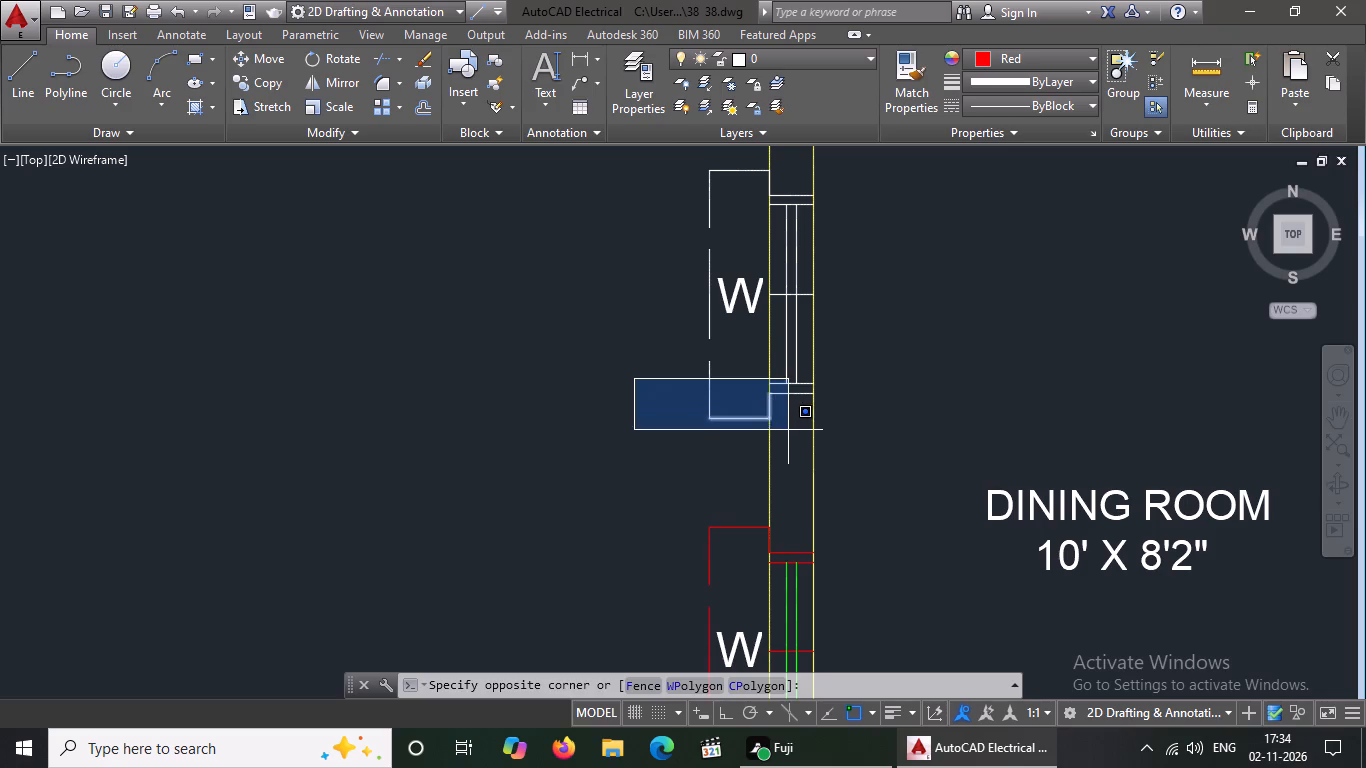
click(787, 433)
click(999, 62)
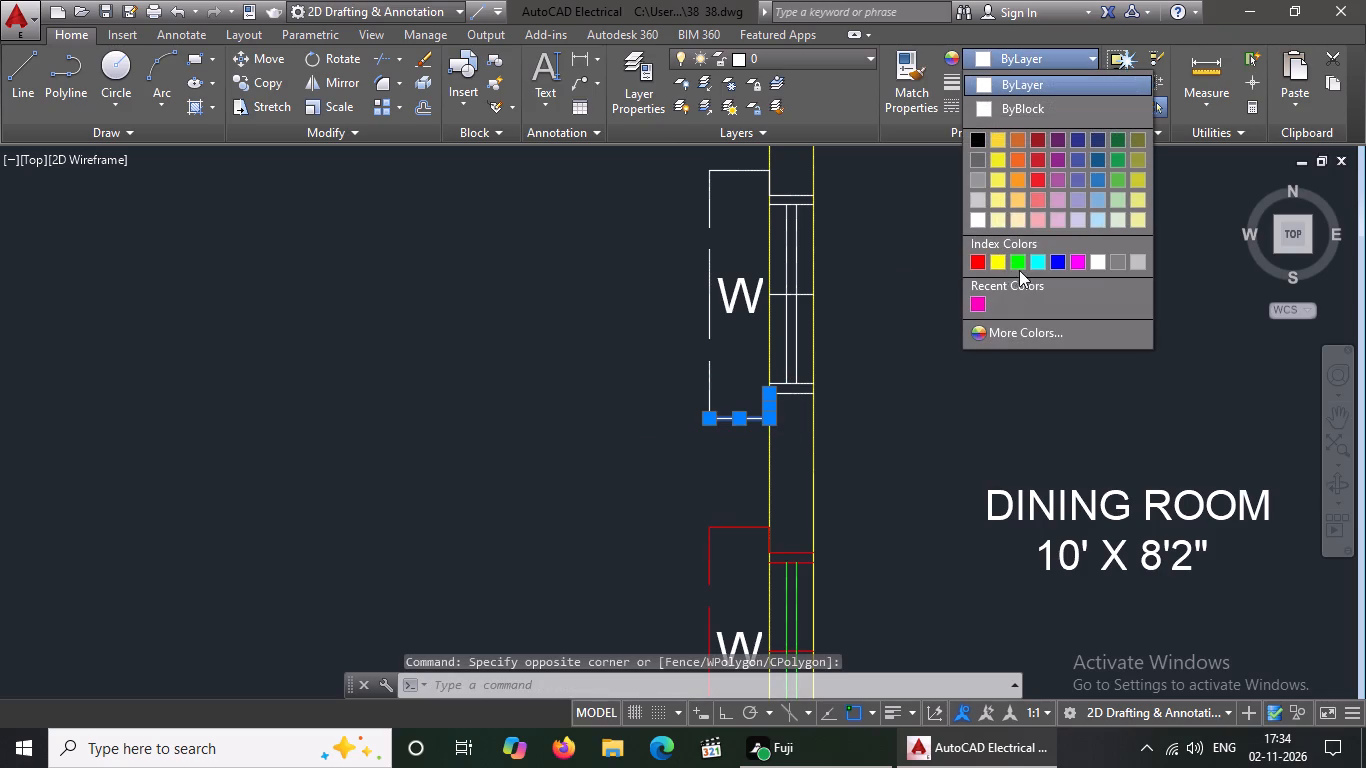
click(973, 256)
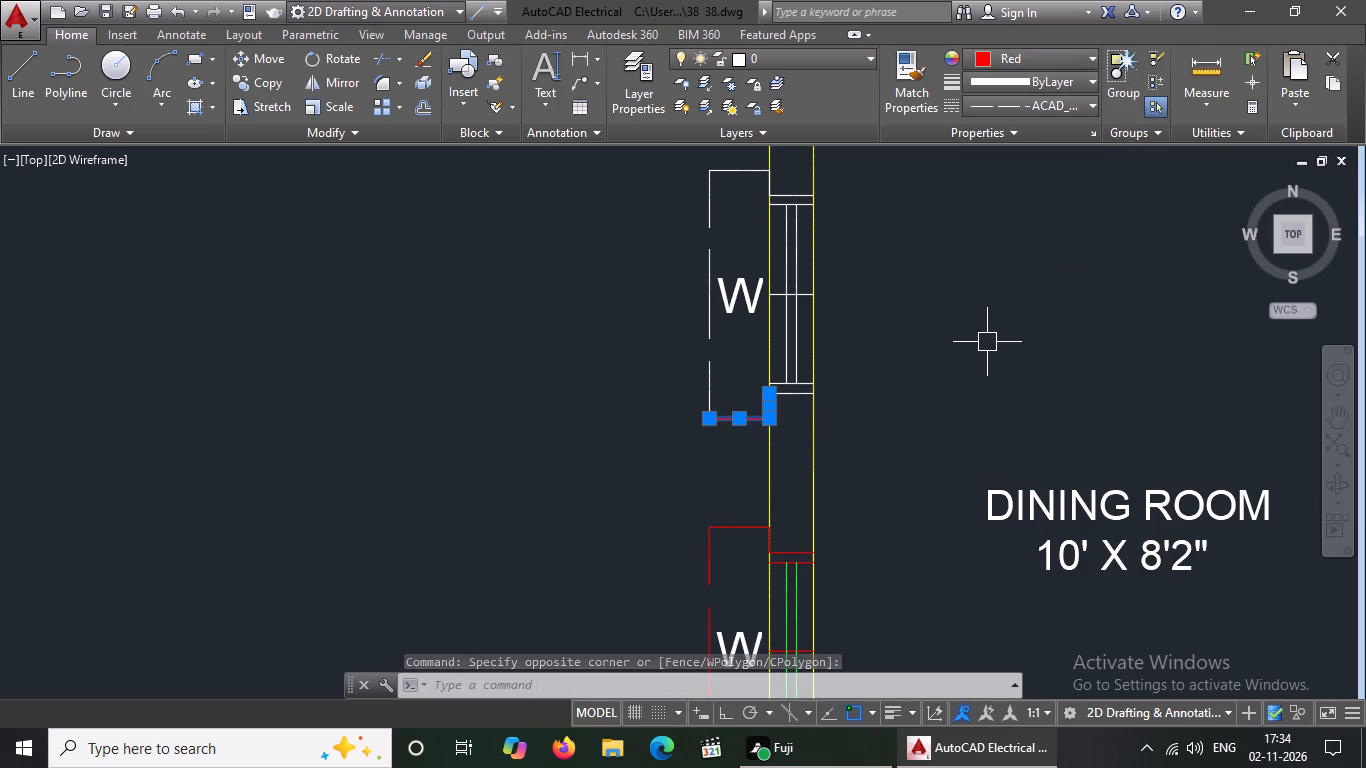
key(Escape)
click(710, 313)
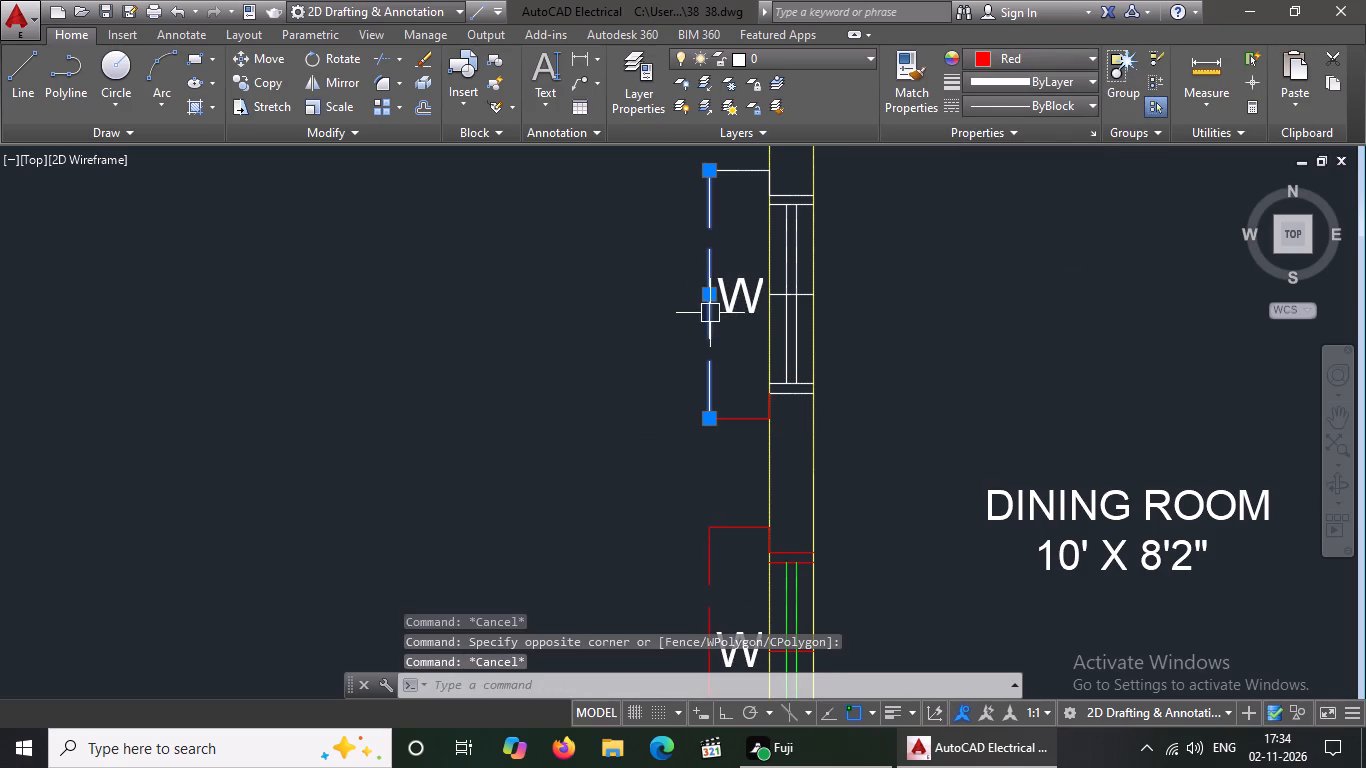
click(987, 61)
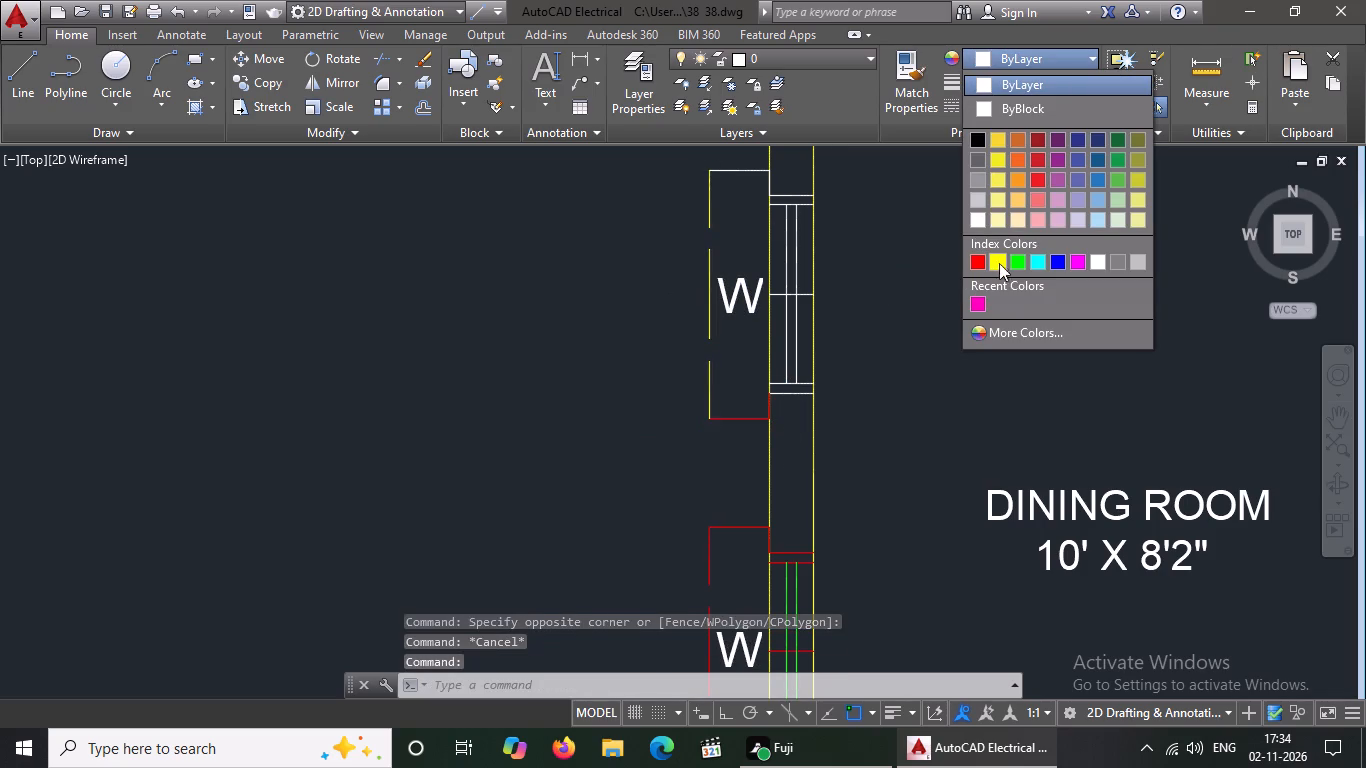
click(978, 262)
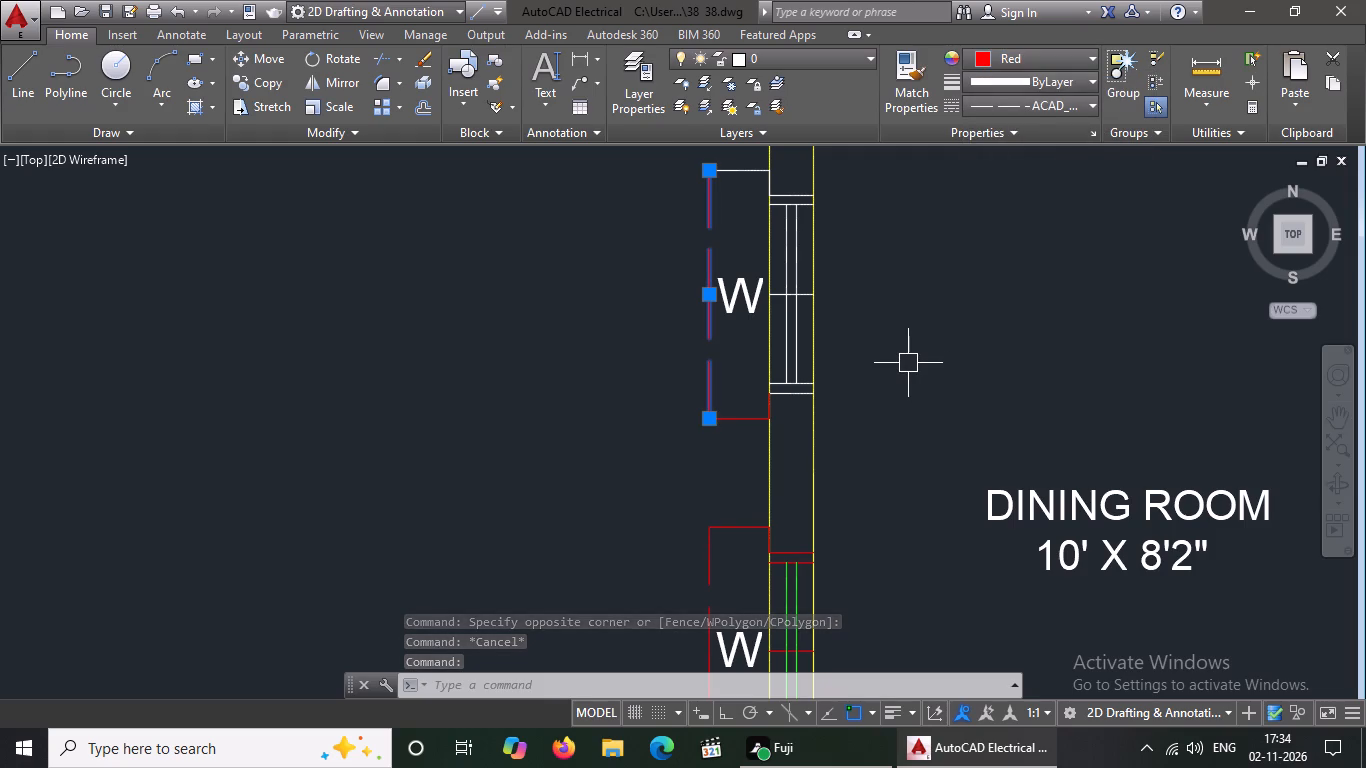
key(Escape)
Colour the upper edge lines of the dining room's upper west window projection red.
click(667, 150)
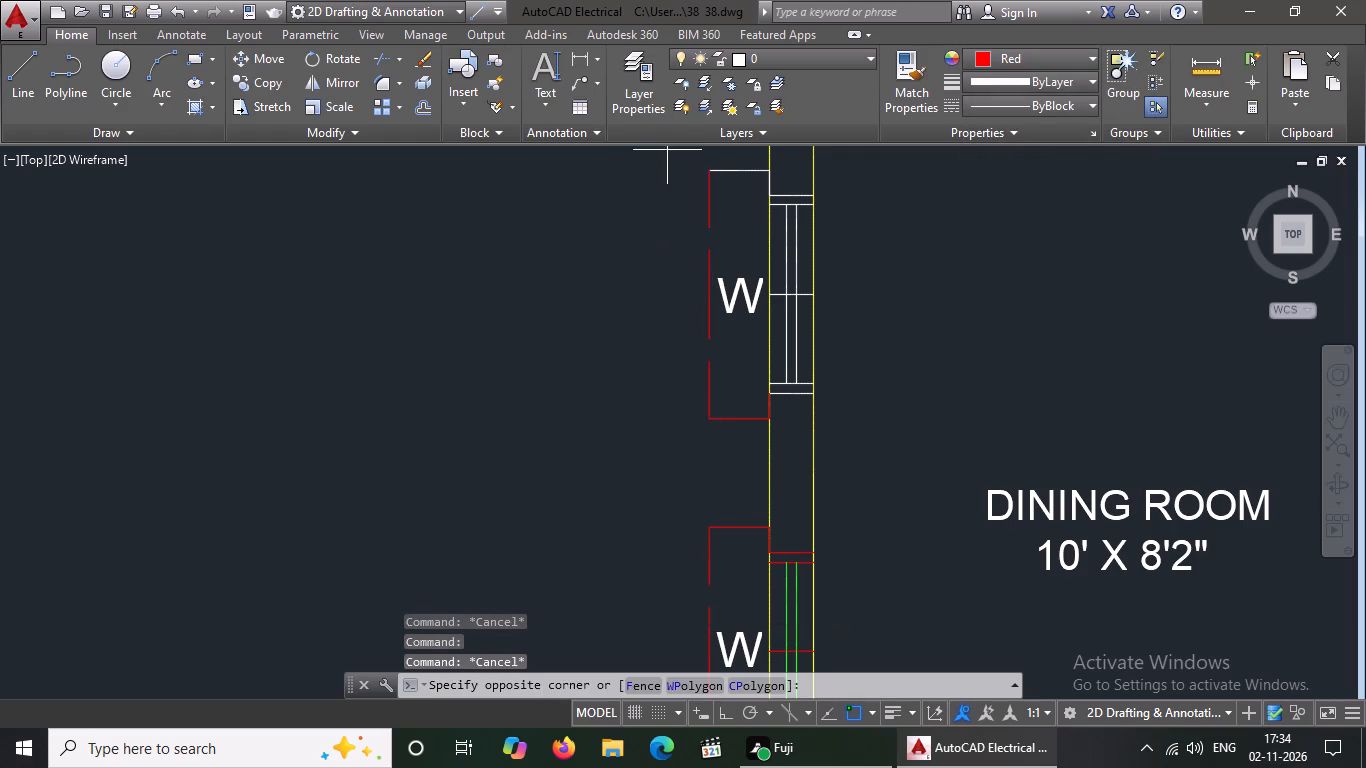
click(784, 228)
click(1049, 50)
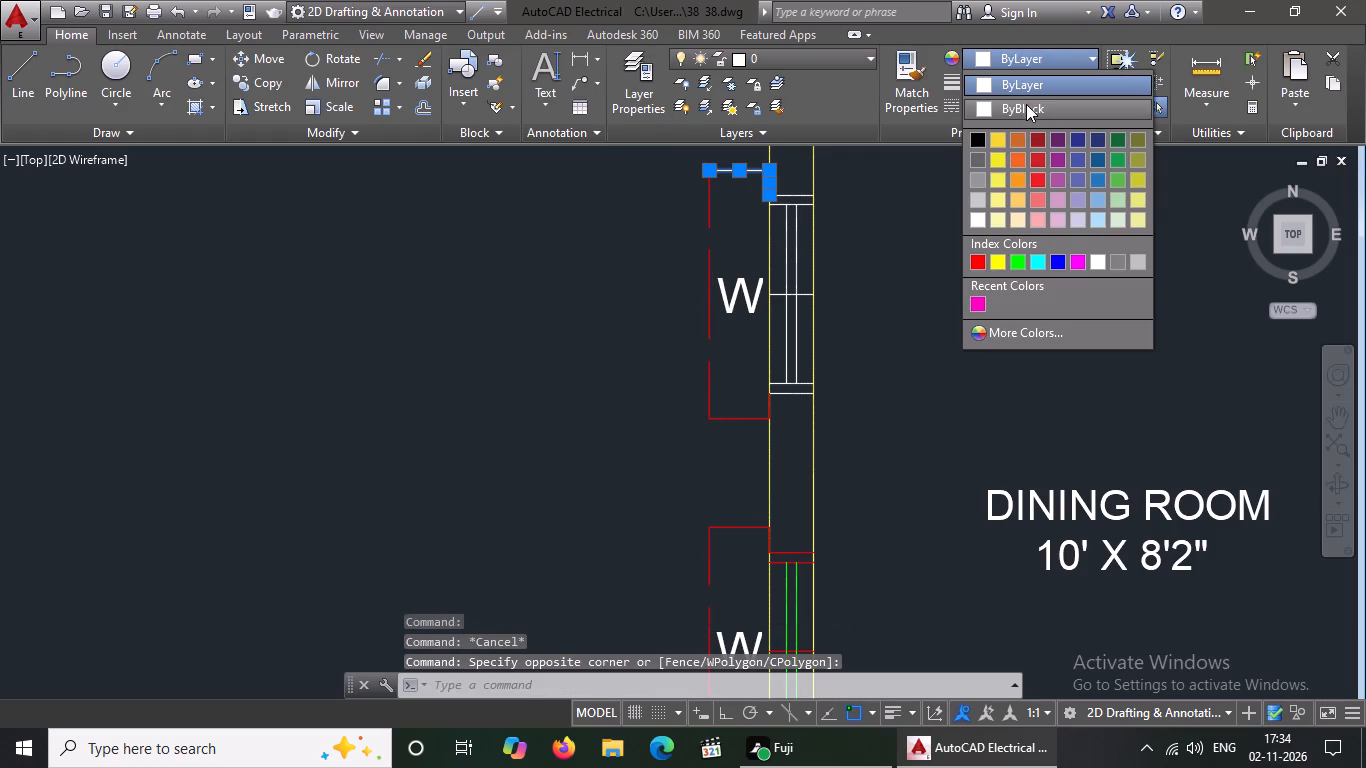
click(982, 259)
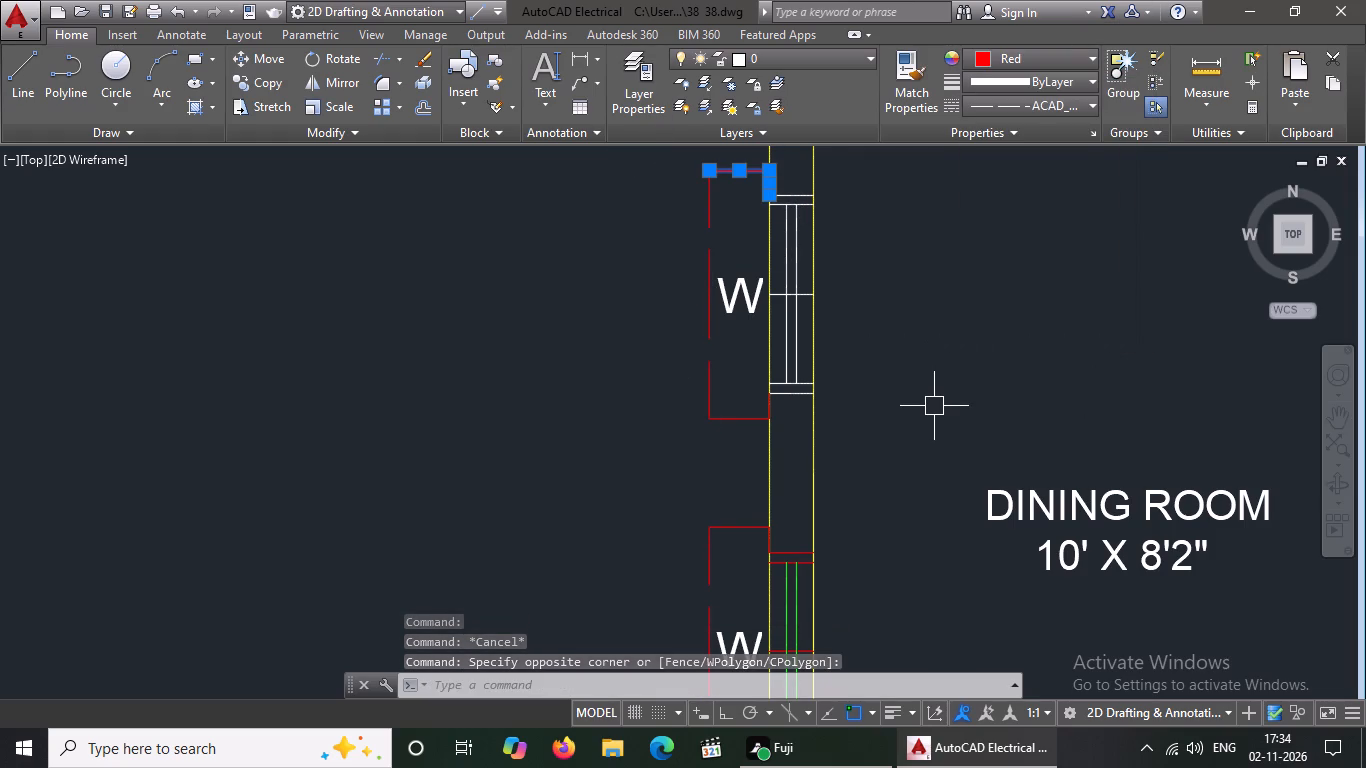
key(Escape)
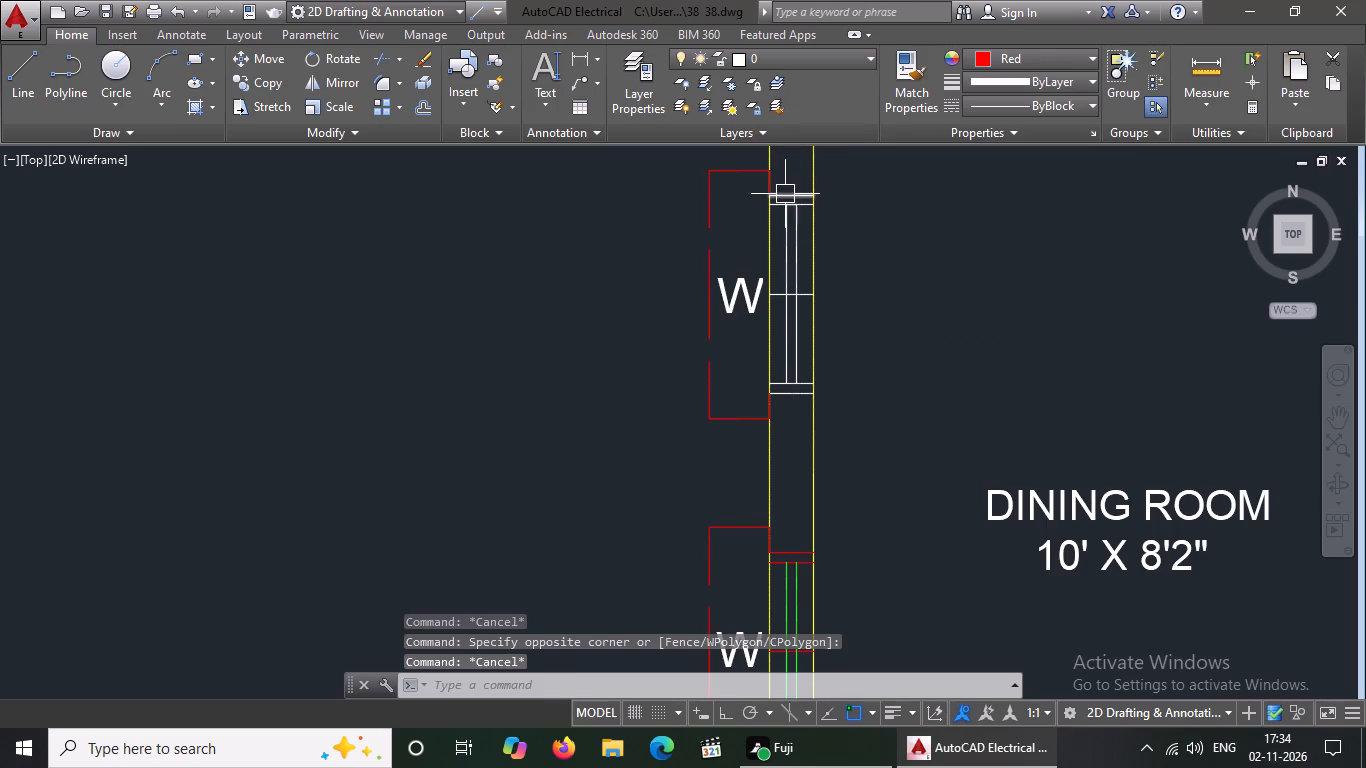
Colour the two upper jamb lines of the dining room's upper west window red.
click(787, 192)
click(1003, 65)
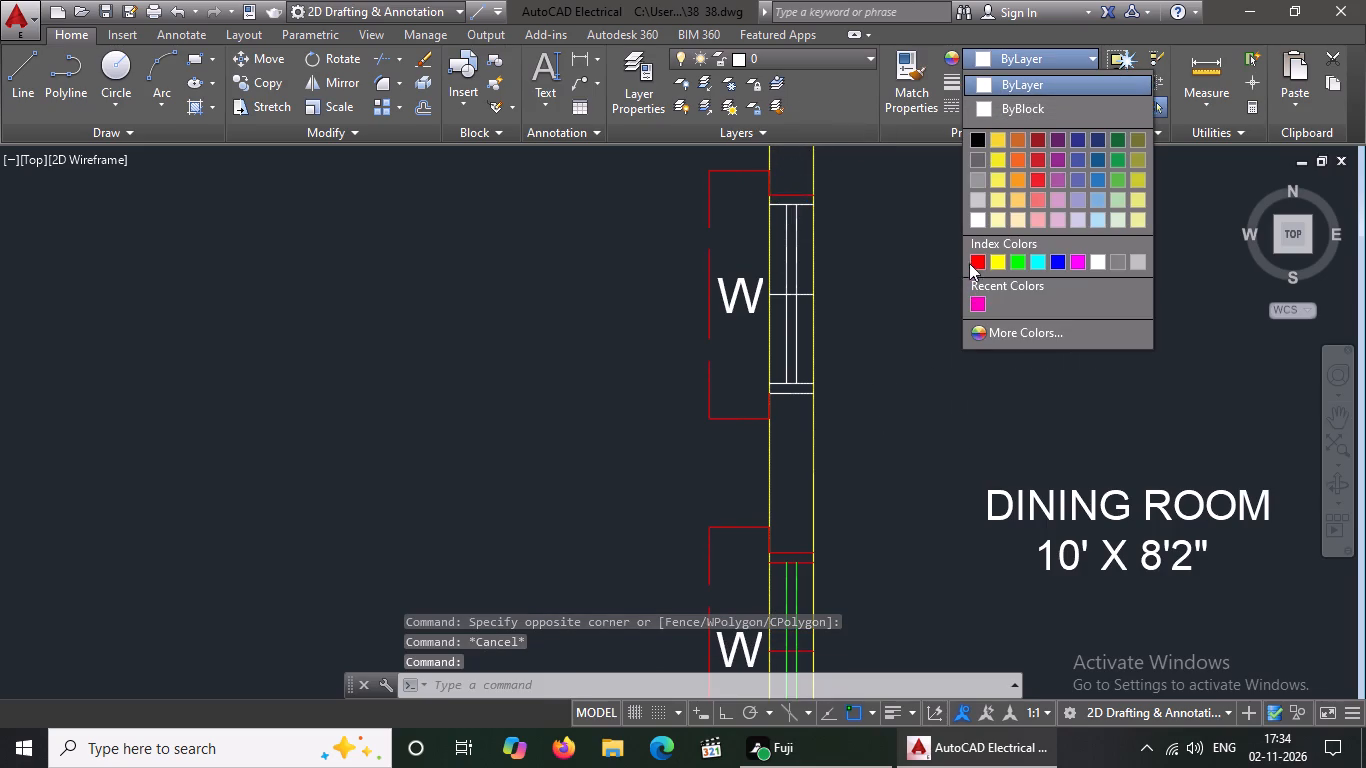
click(975, 260)
key(Escape)
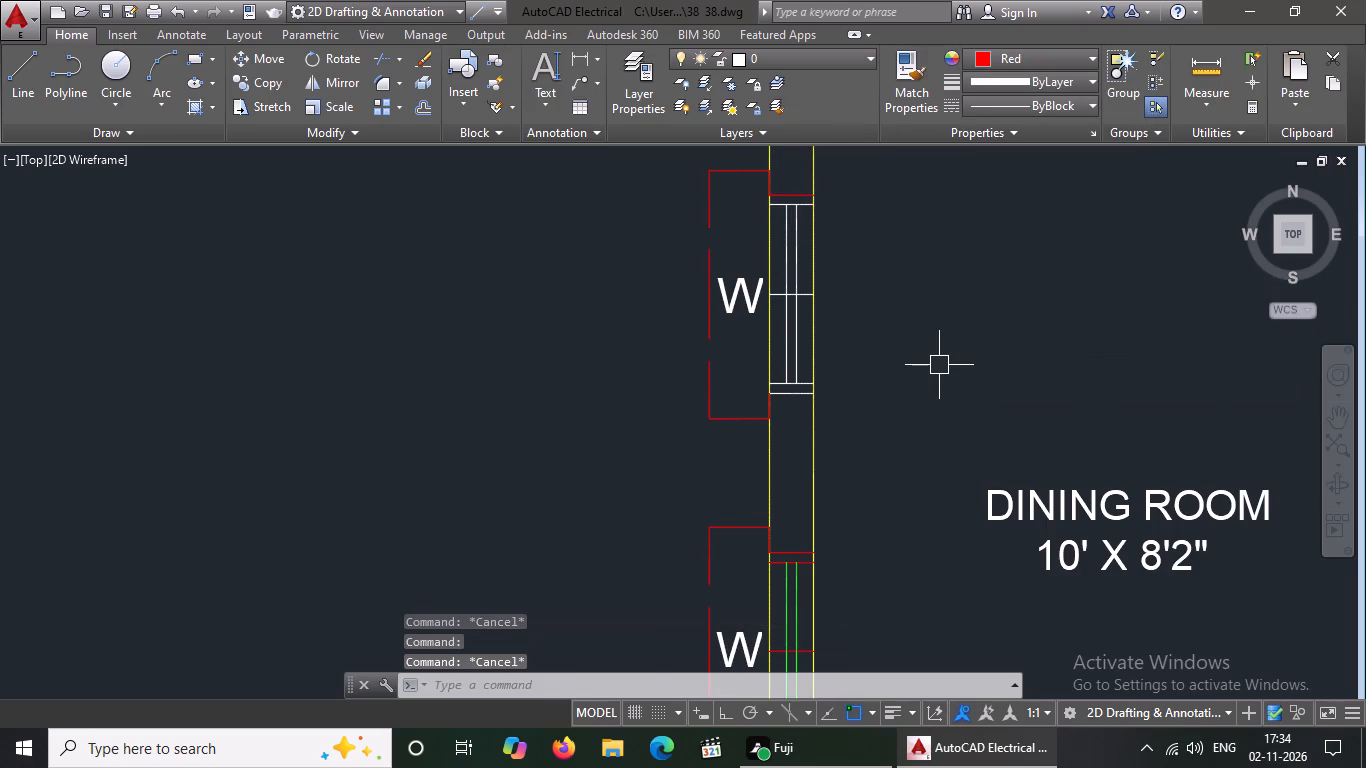
click(742, 182)
click(942, 235)
click(1003, 57)
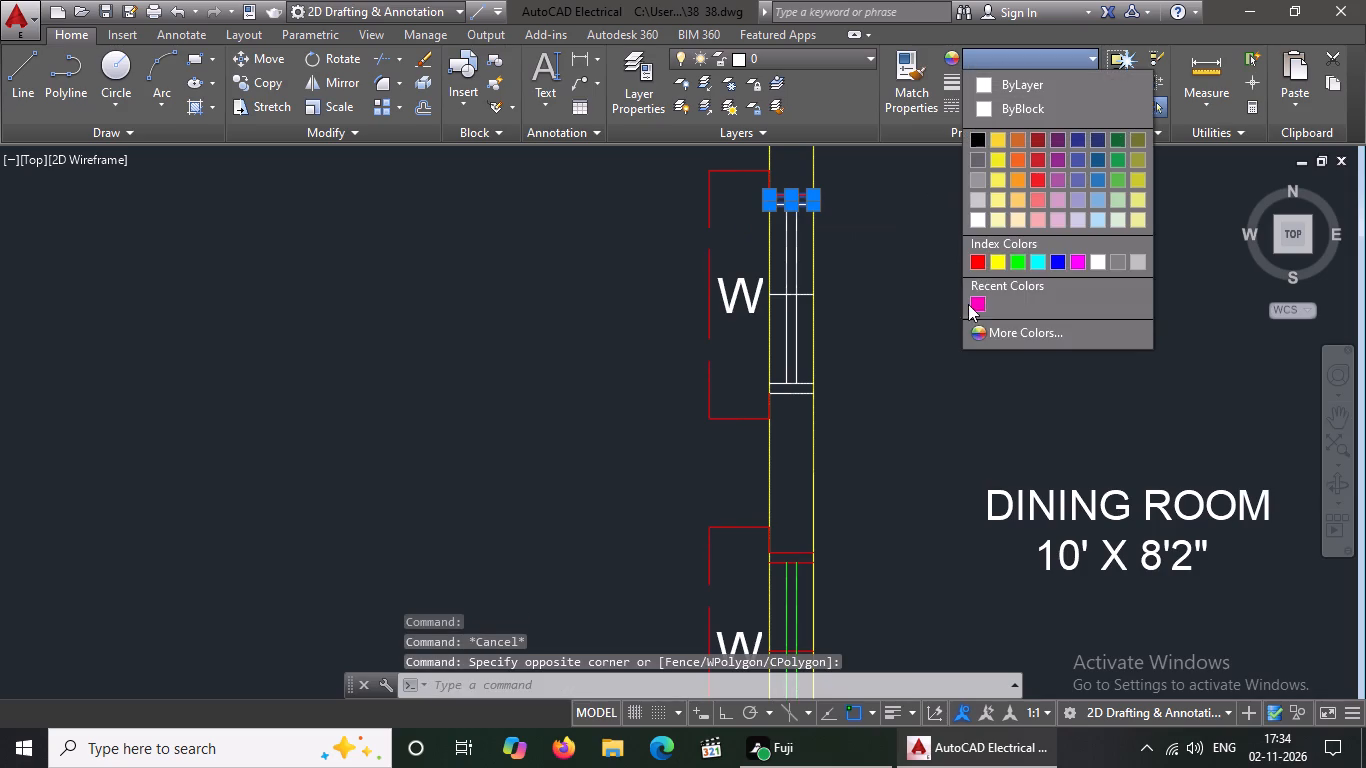
click(976, 266)
key(Escape)
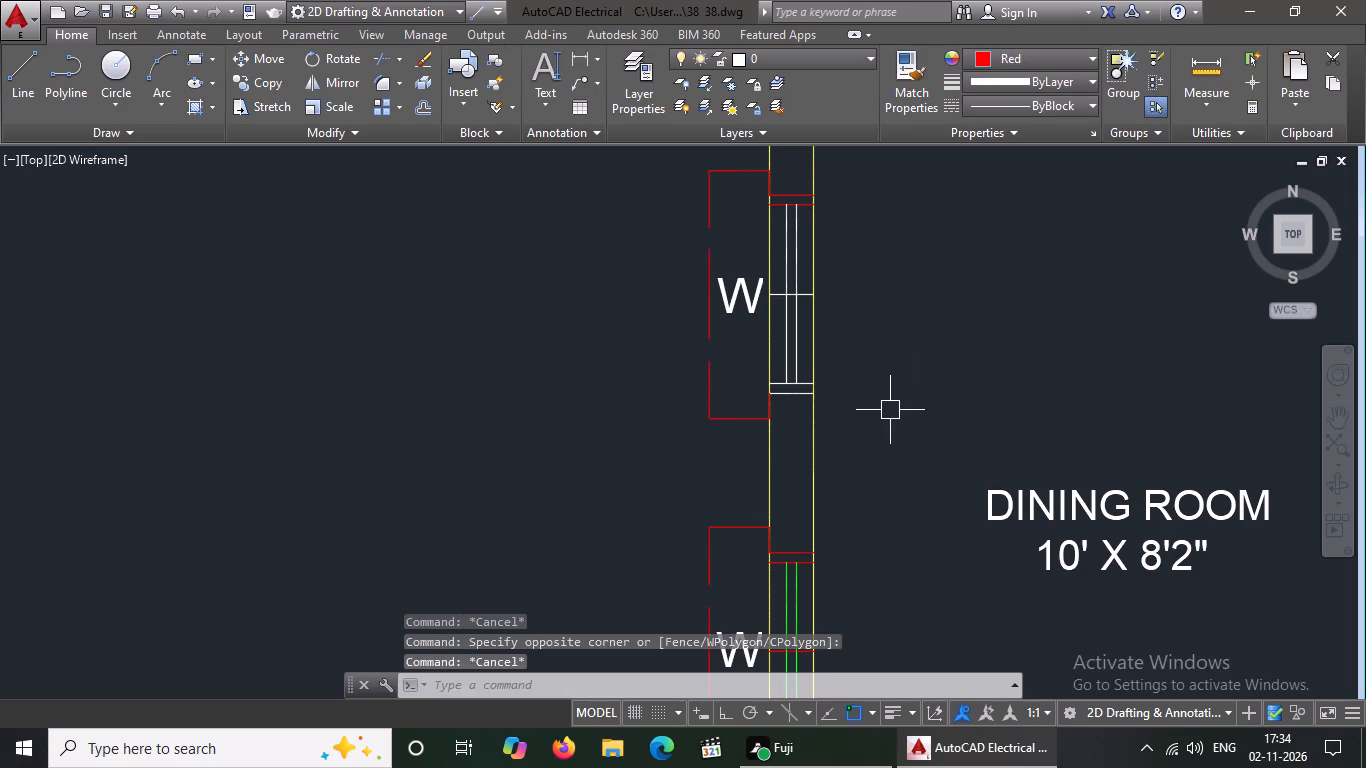
Colour the middle cross line of the dining room's upper west window red.
scroll(772, 296, up, 3)
click(780, 293)
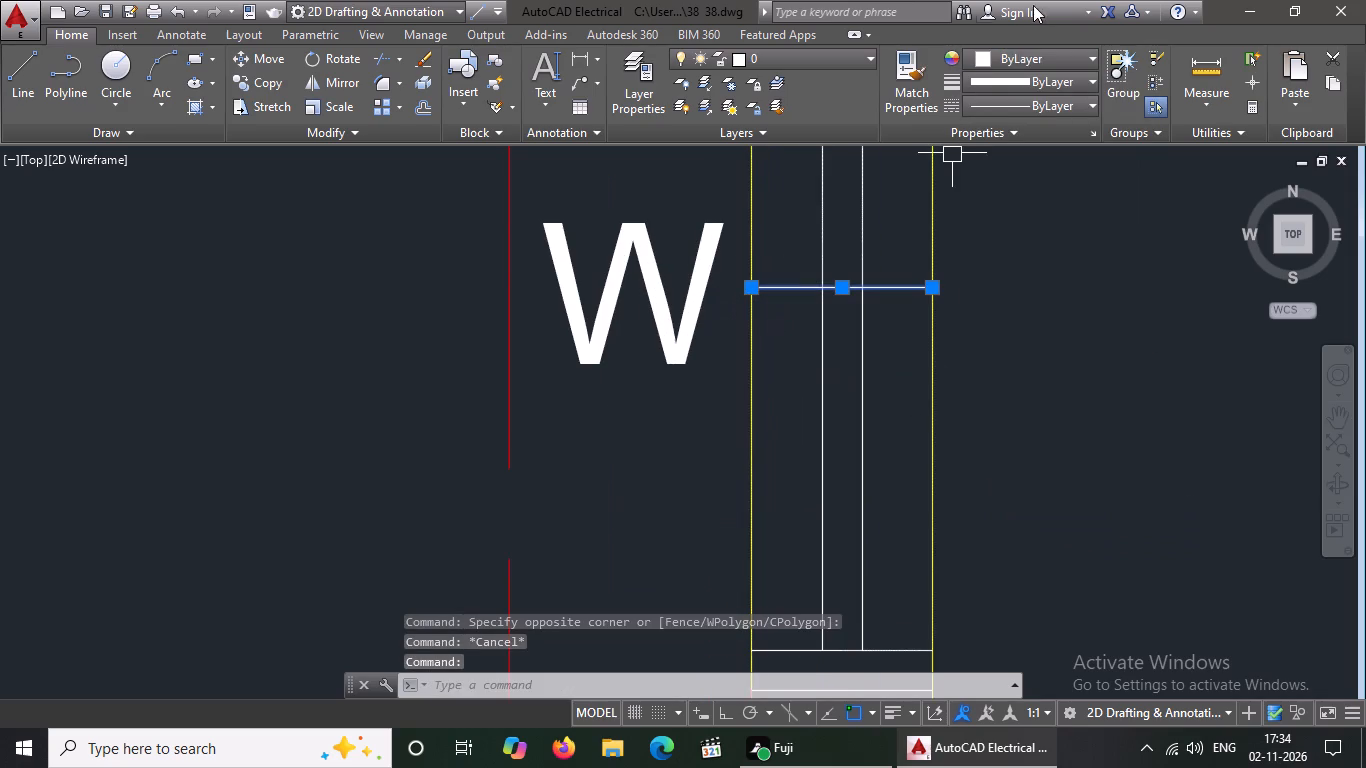
click(1017, 55)
click(976, 257)
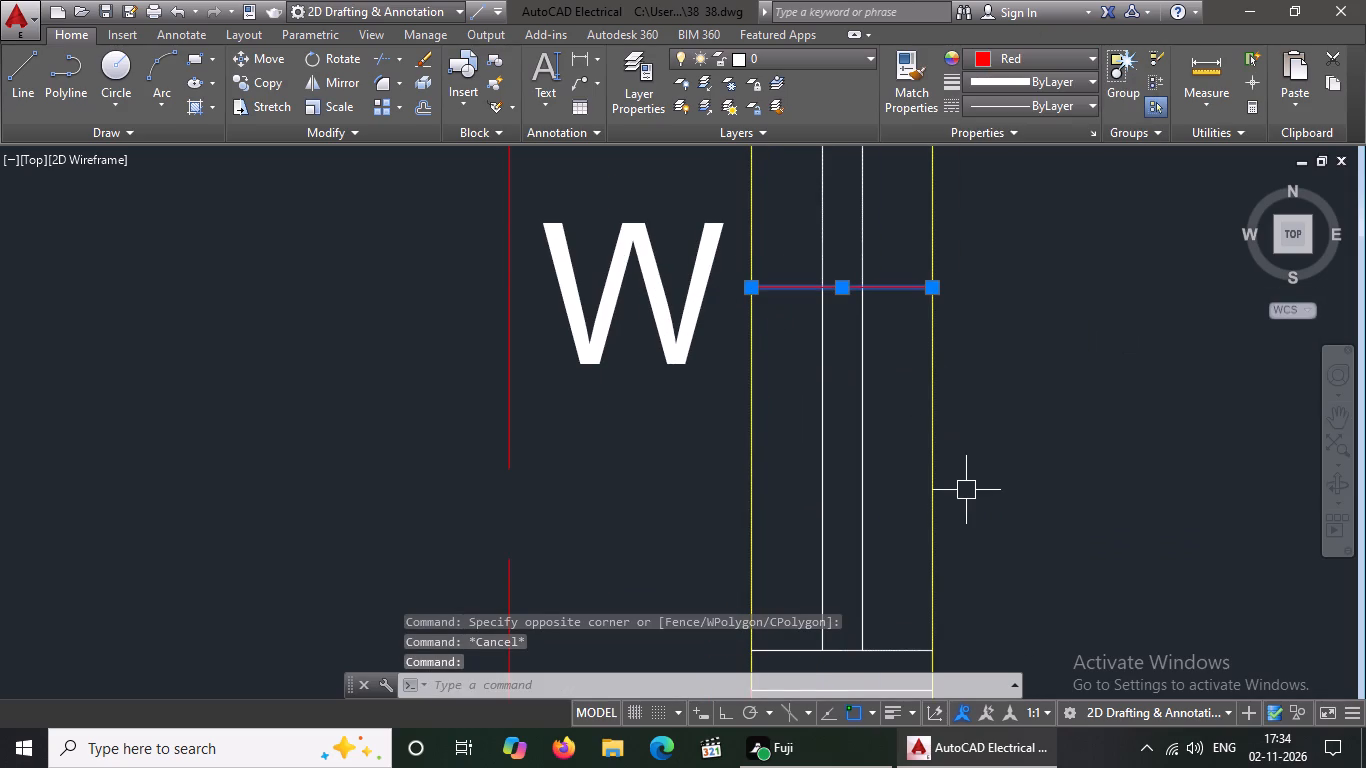
key(Escape)
Colour the two lower jamb lines of the dining room's upper west window red.
scroll(966, 483, down, 3)
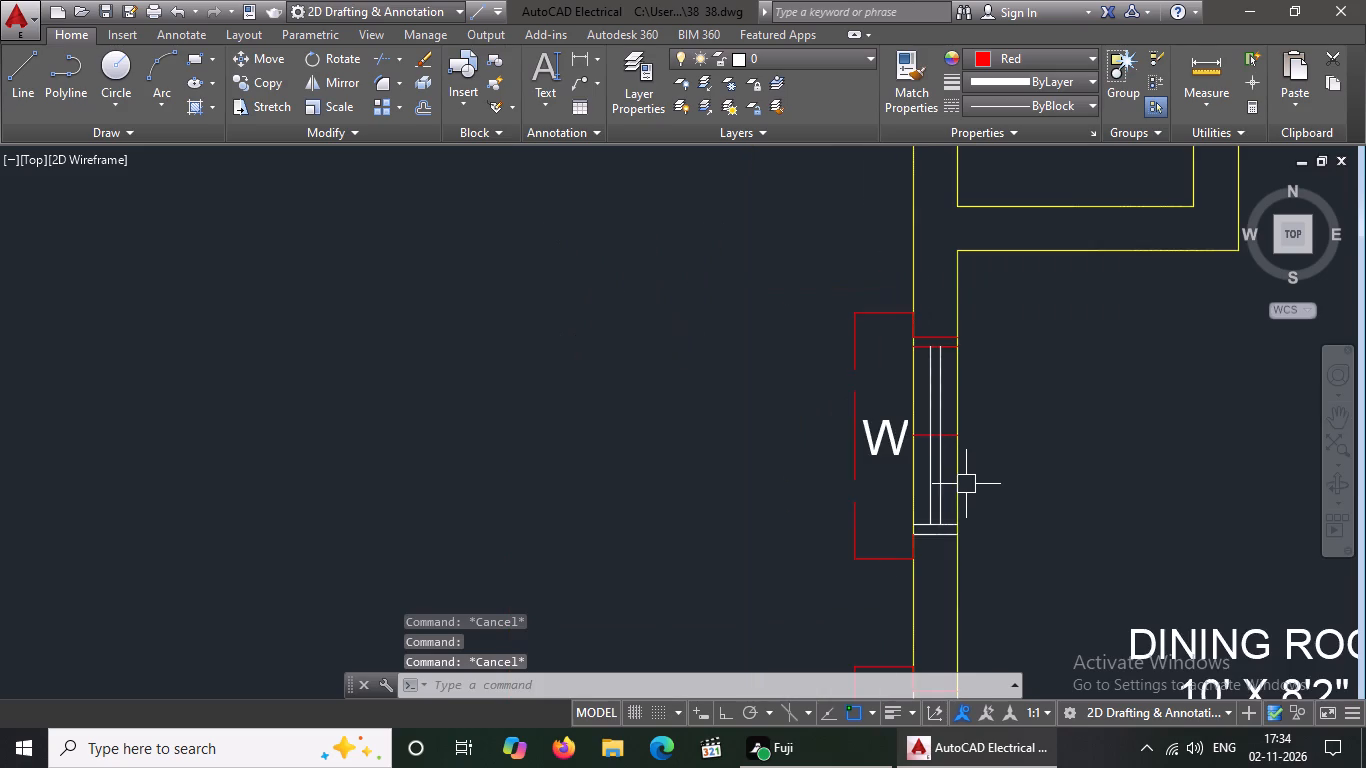
scroll(958, 533, up, 3)
click(821, 544)
click(999, 53)
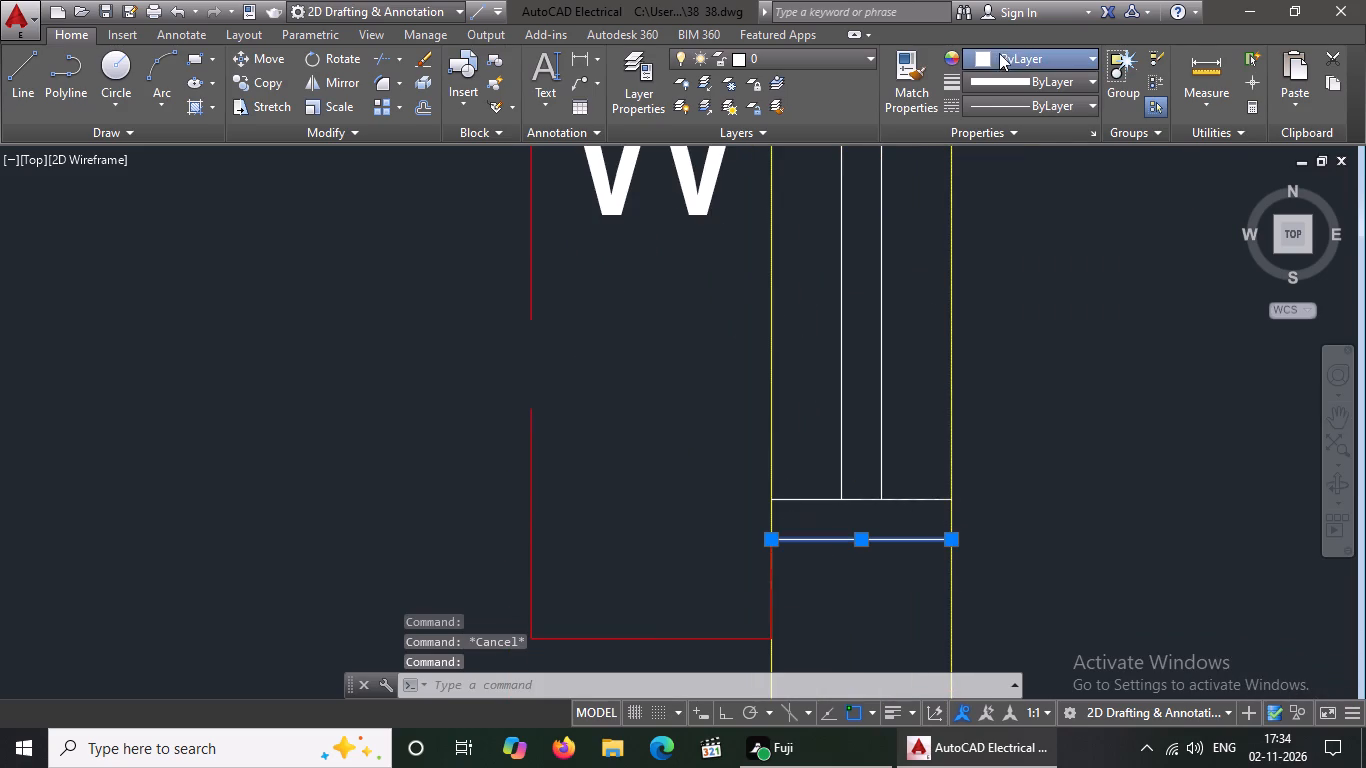
click(975, 260)
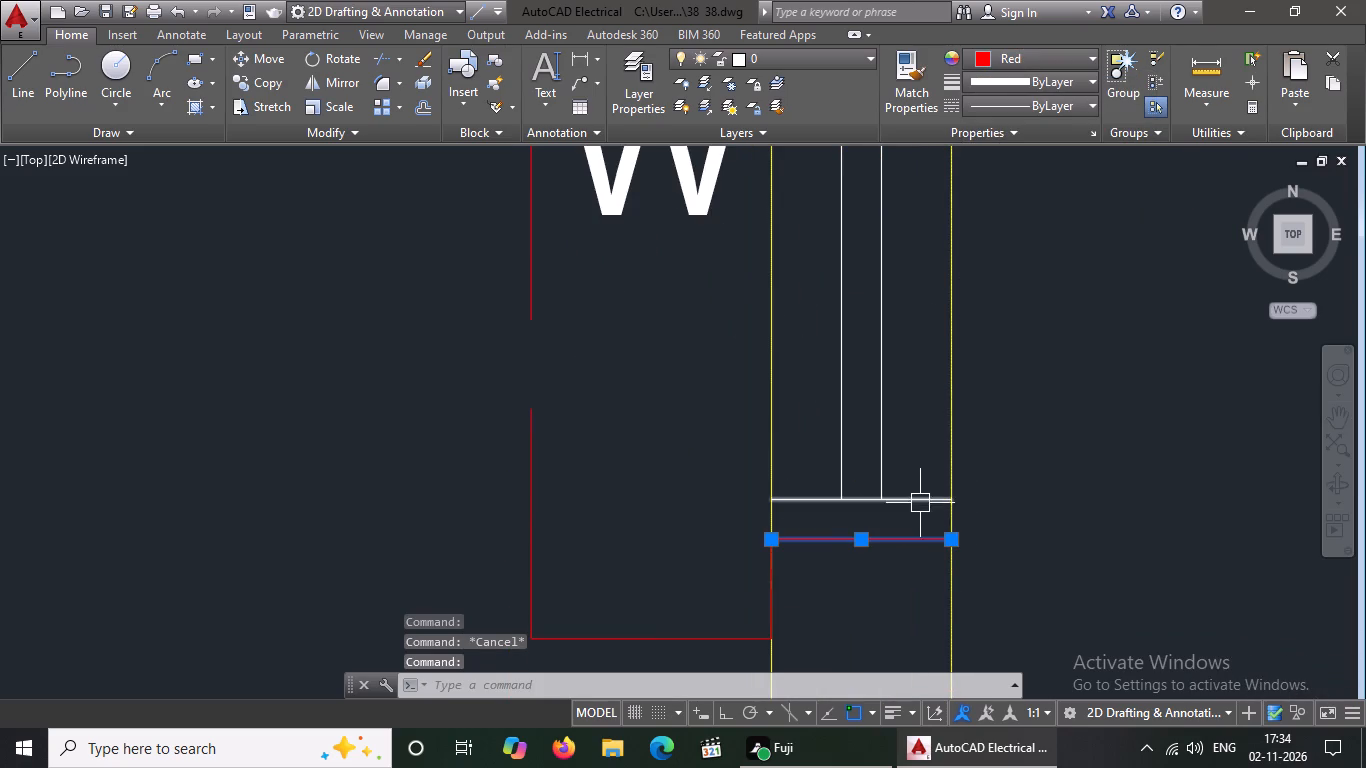
key(Escape)
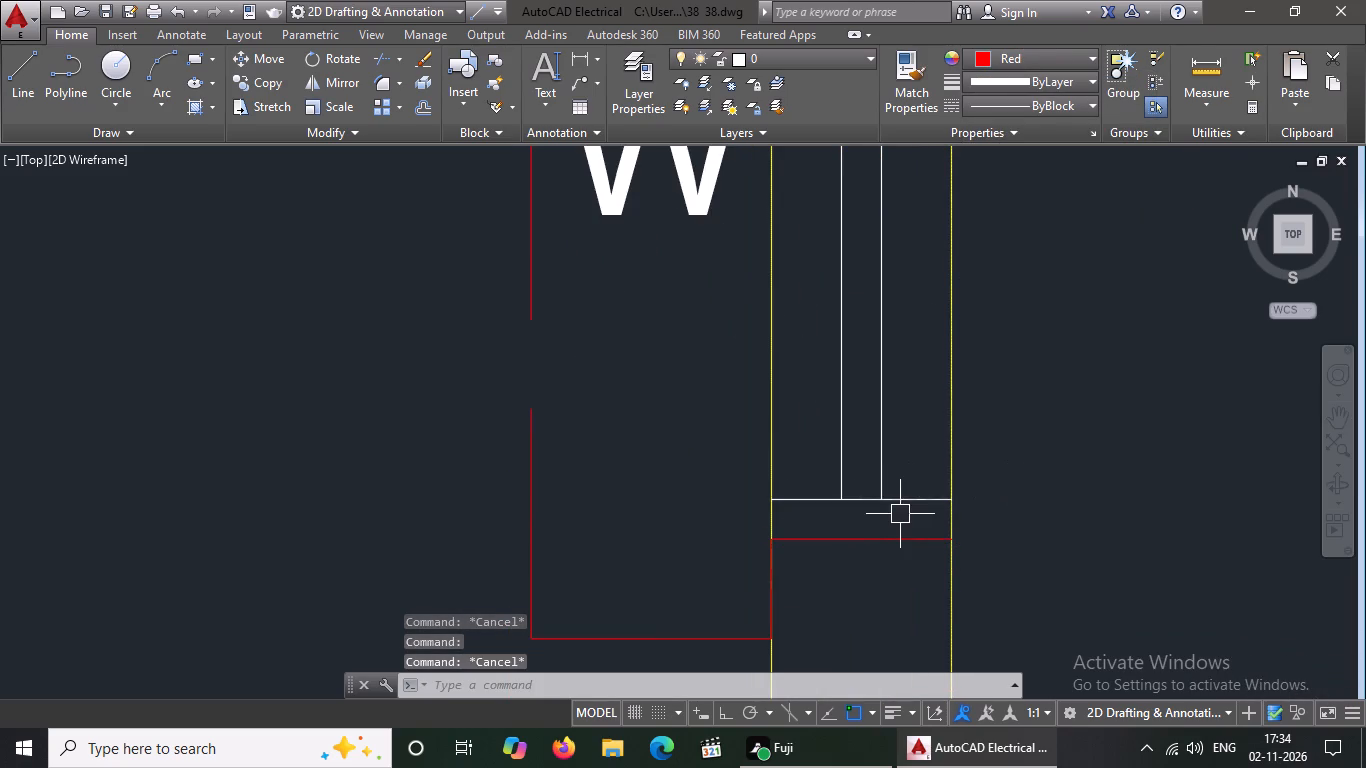
click(909, 503)
click(999, 50)
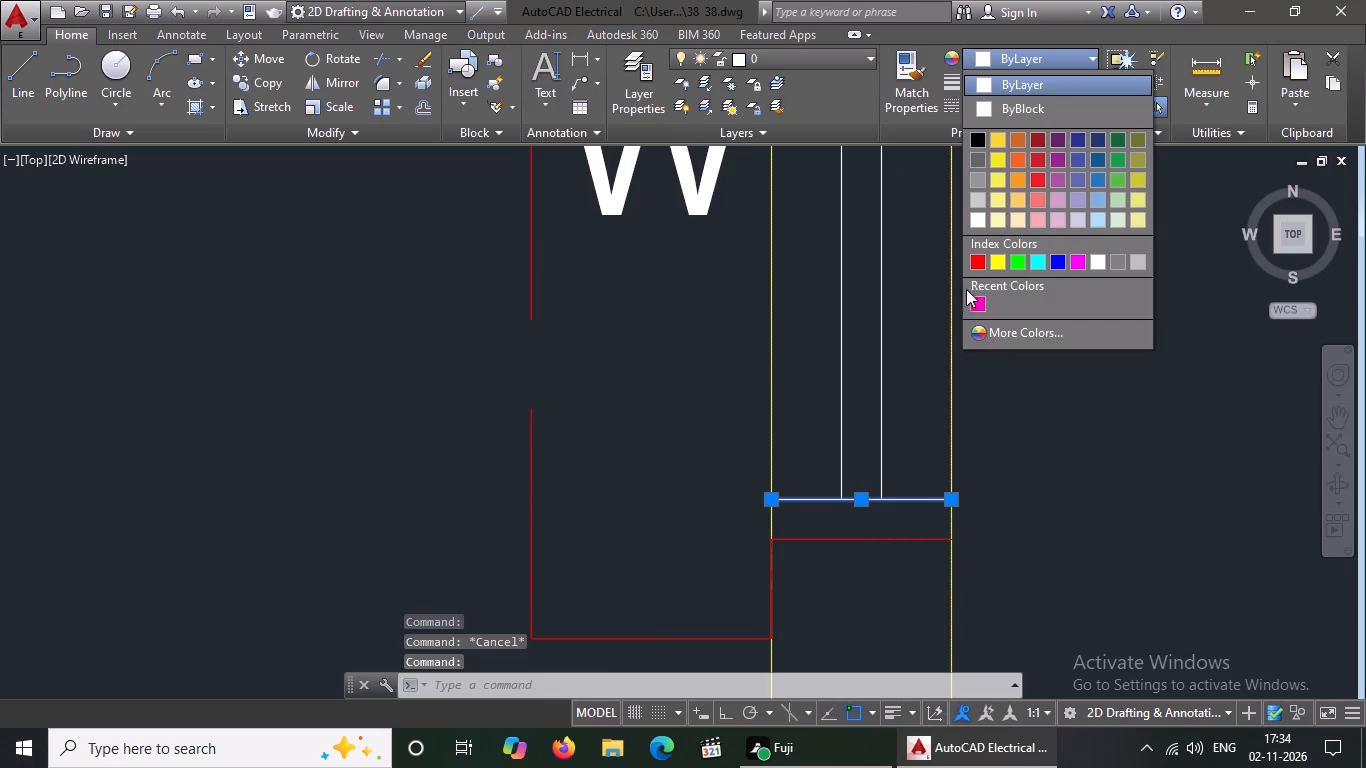
click(976, 261)
key(Escape)
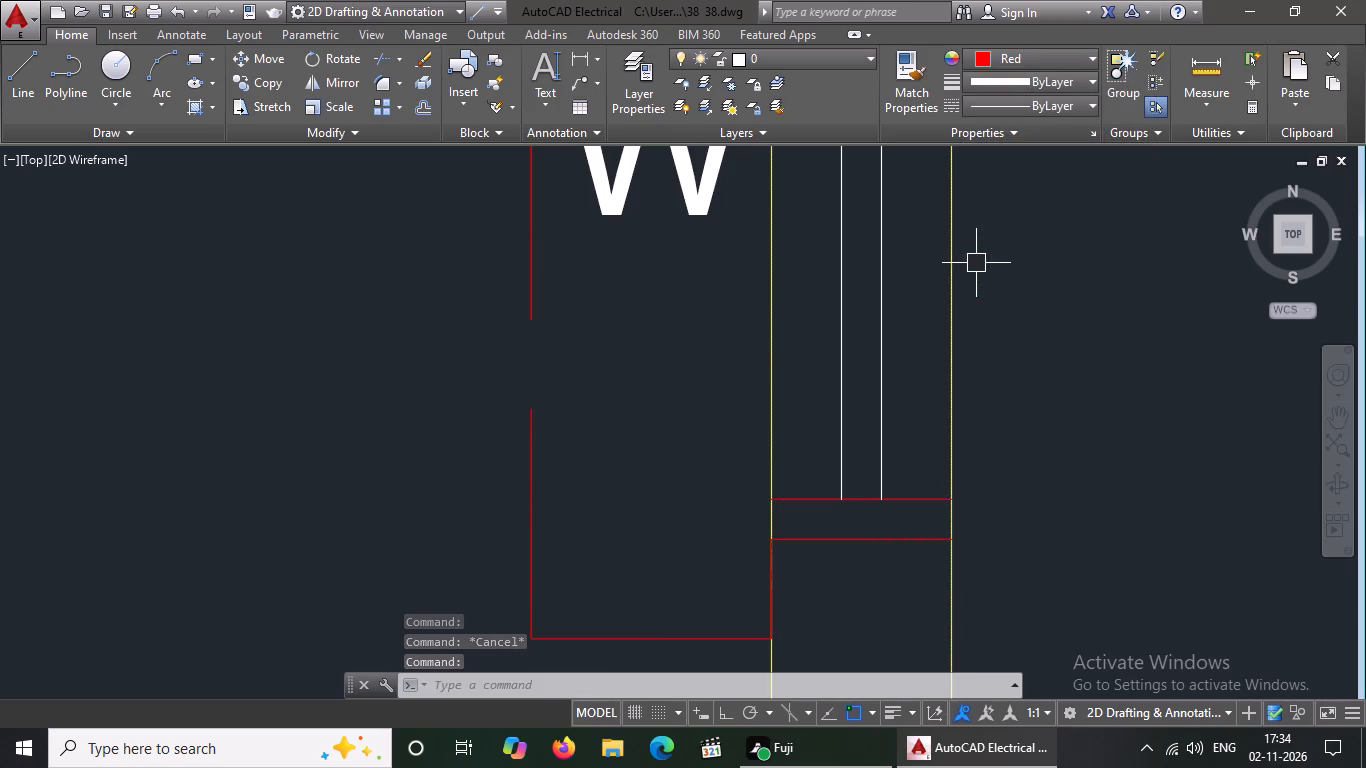
Colour both glazing lines of the dining room's upper west window green.
click(874, 327)
click(1014, 60)
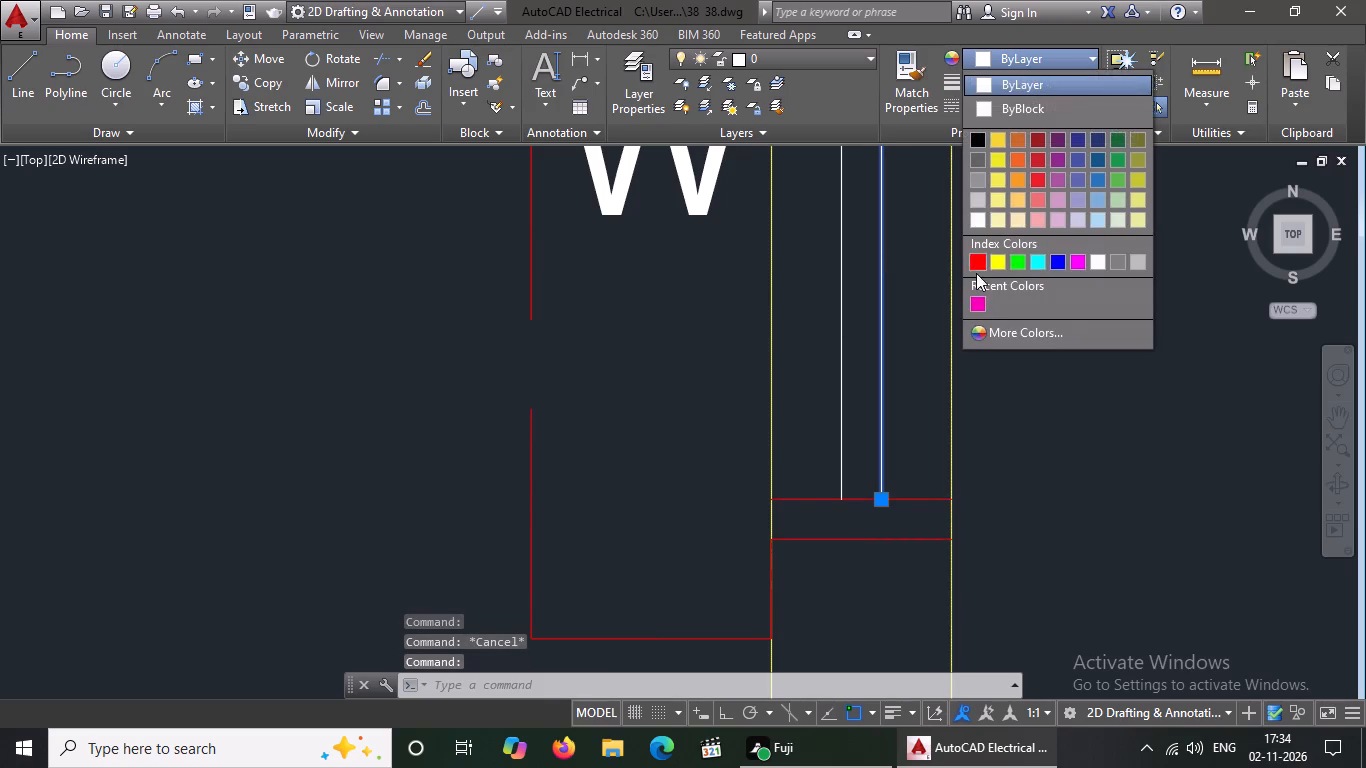
click(1016, 258)
key(Escape)
click(838, 323)
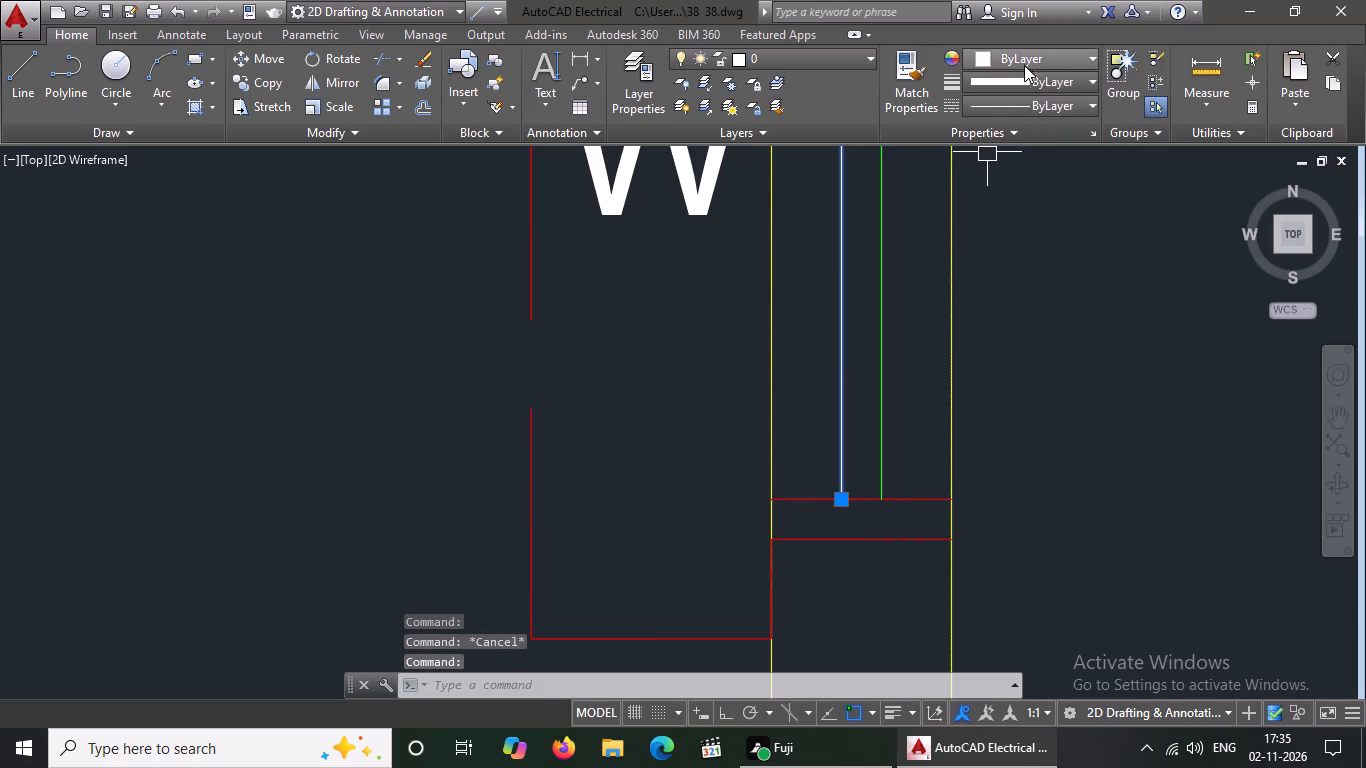
click(1025, 64)
click(1022, 263)
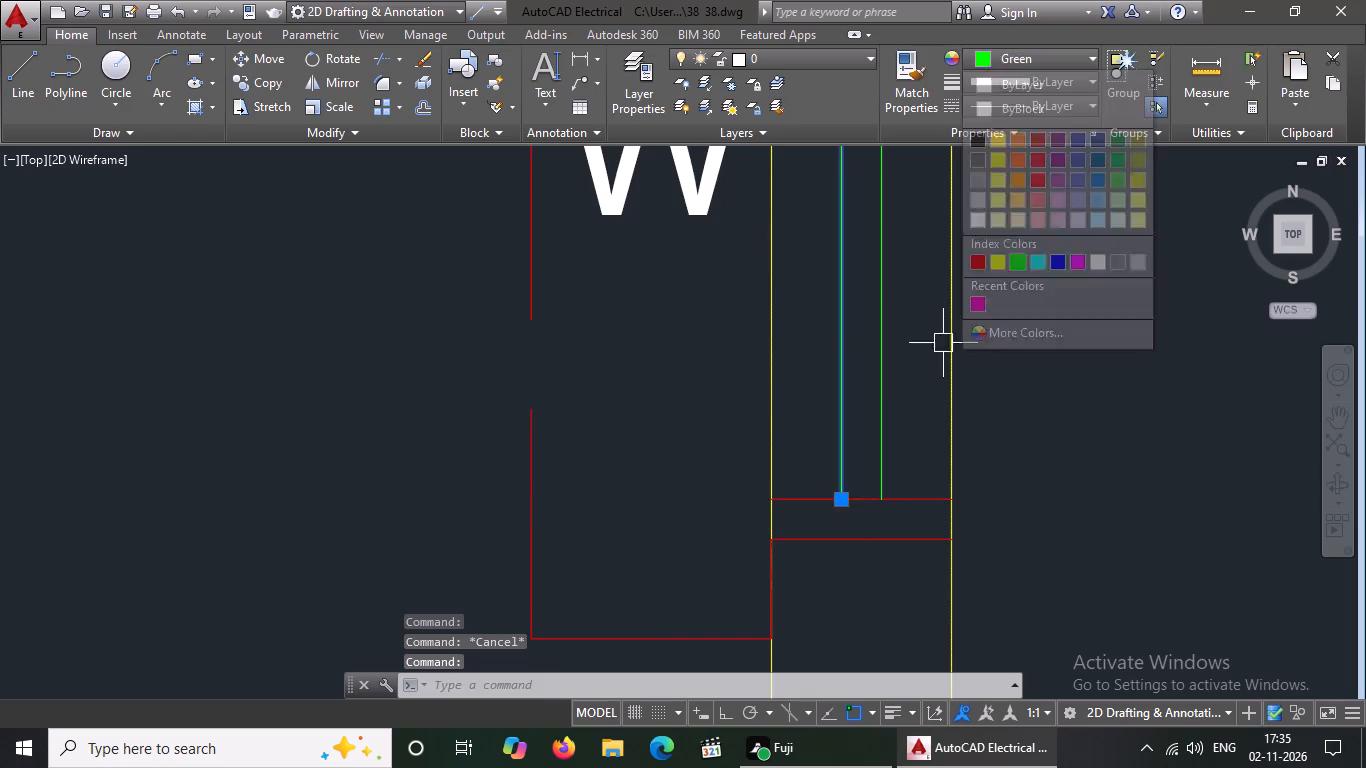
key(Escape)
Colour the lower edge lines of the ventilator projection on the 4' X 6'6" bath's west wall red.
scroll(903, 400, down, 8)
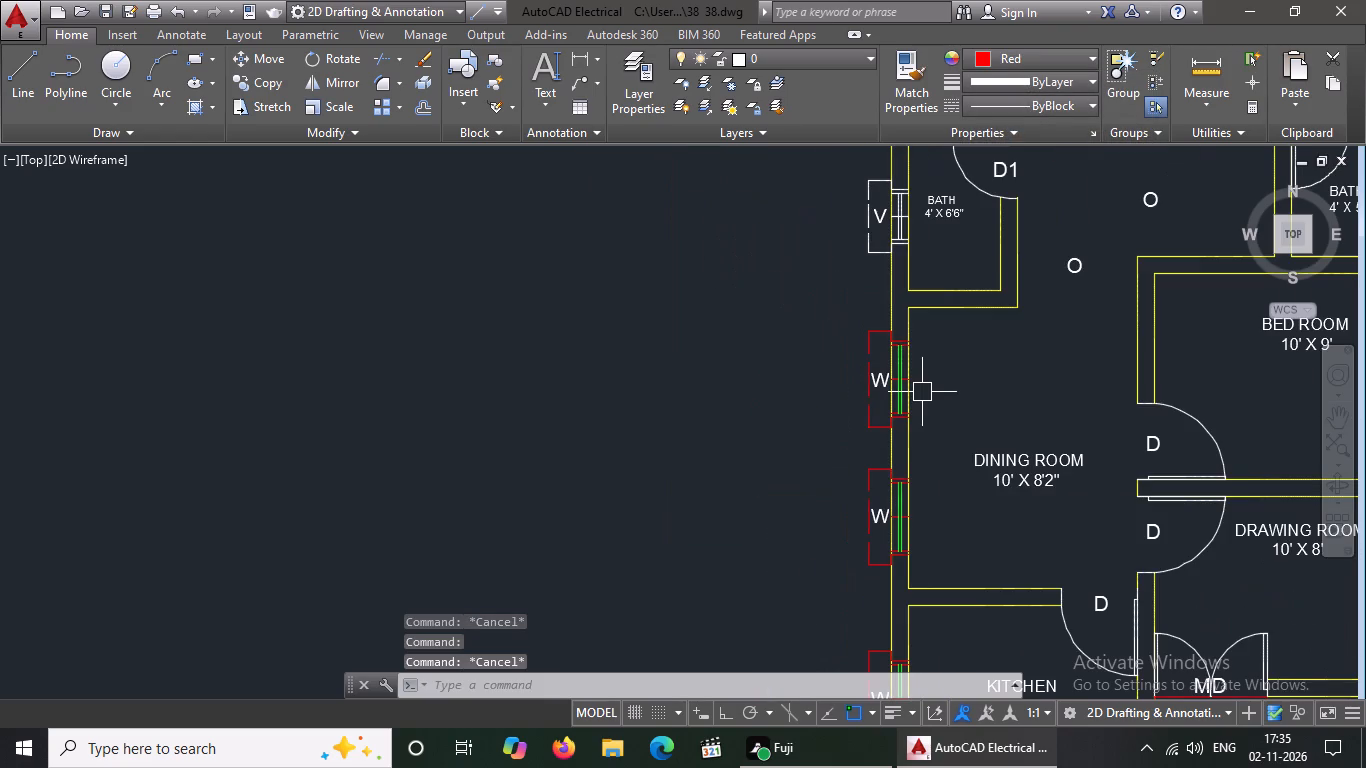
scroll(922, 392, down, 2)
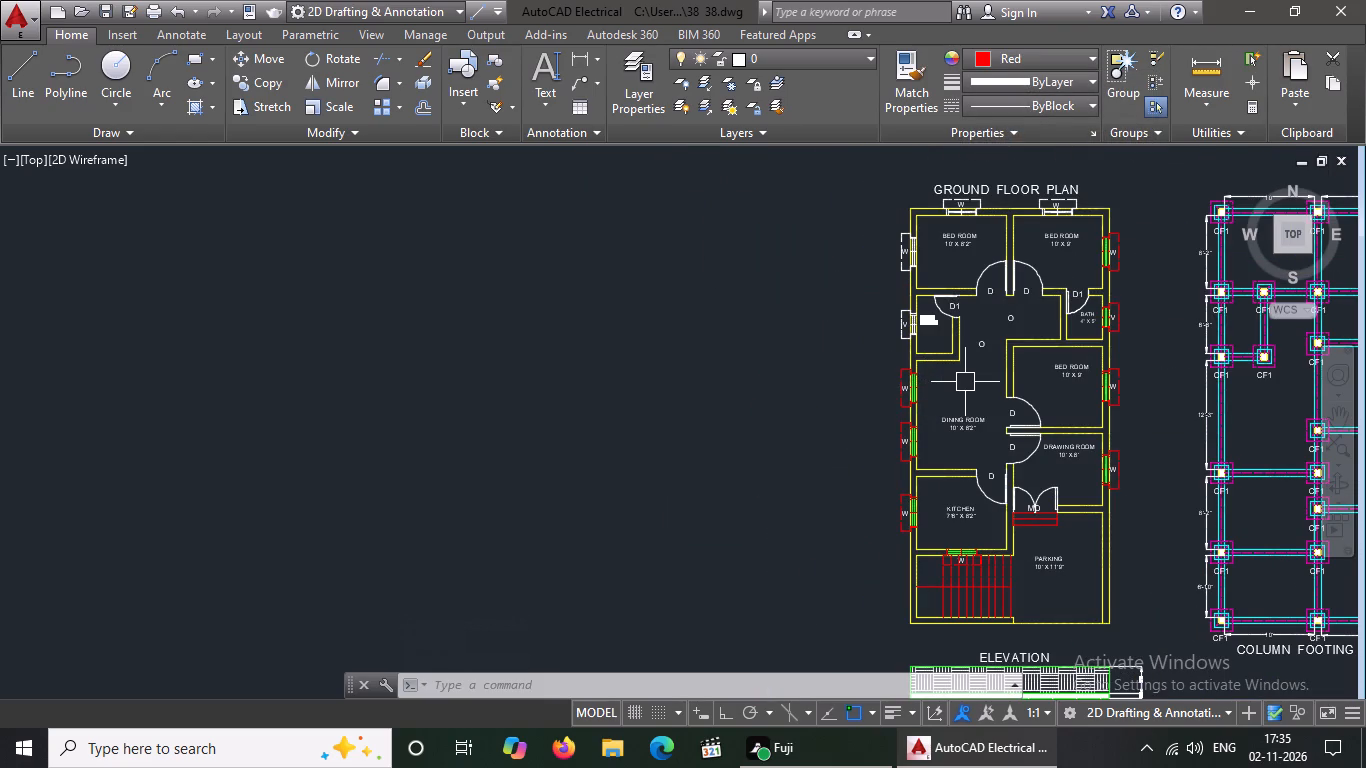
scroll(932, 333, up, 4)
click(658, 328)
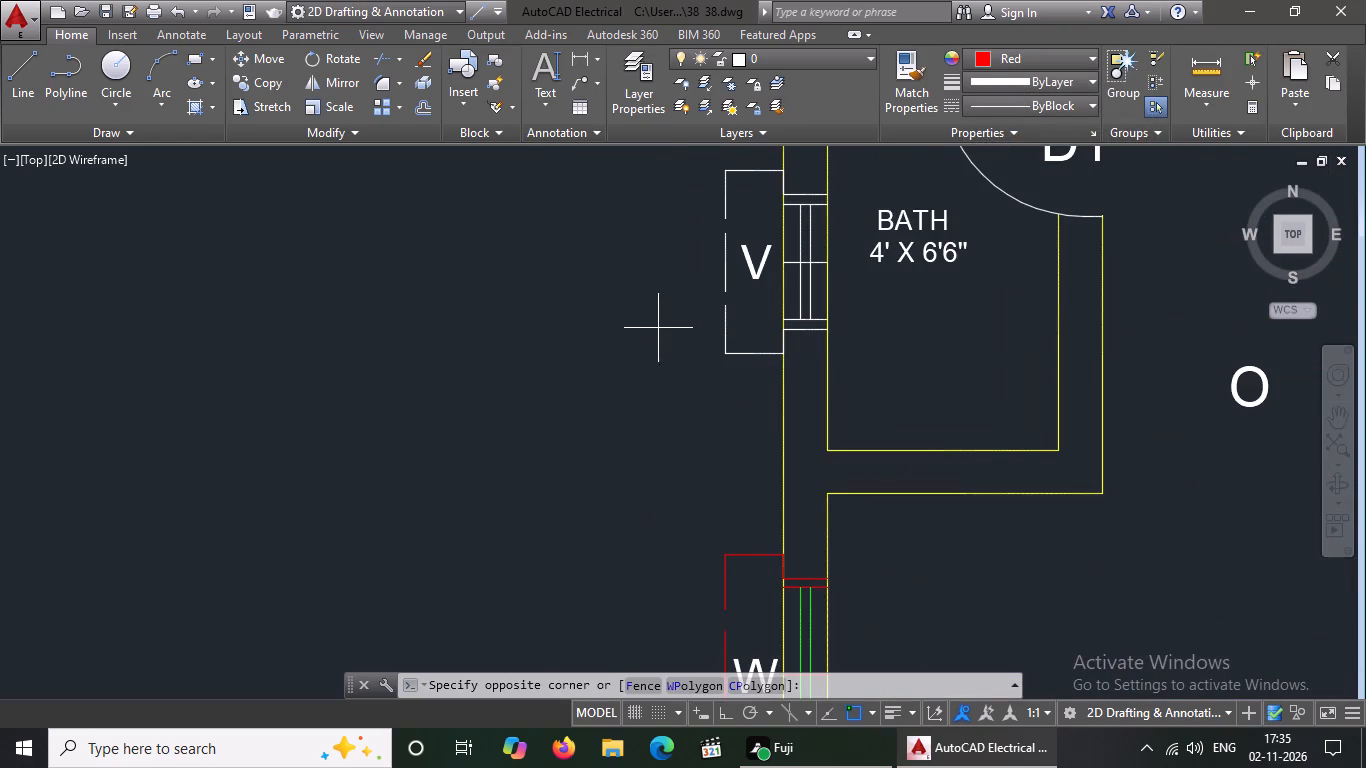
click(786, 355)
click(1013, 62)
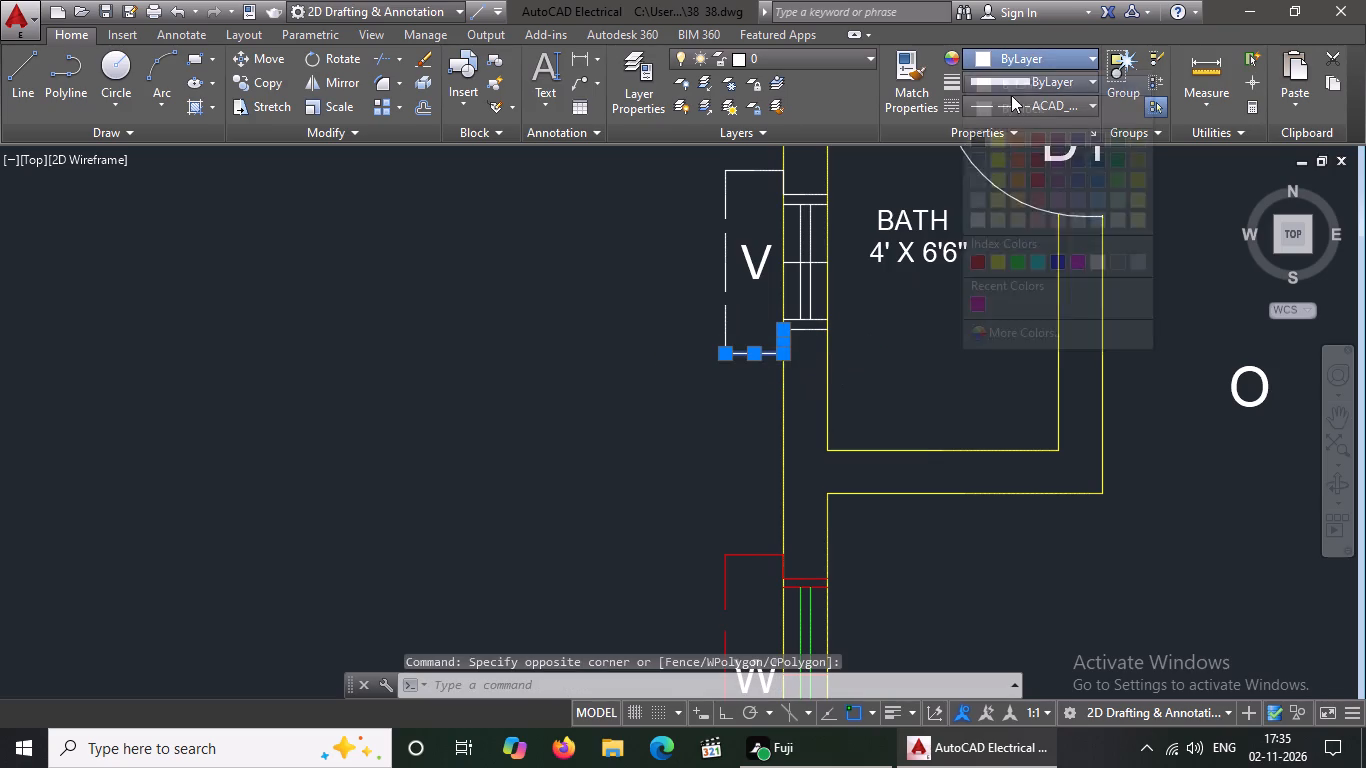
click(972, 259)
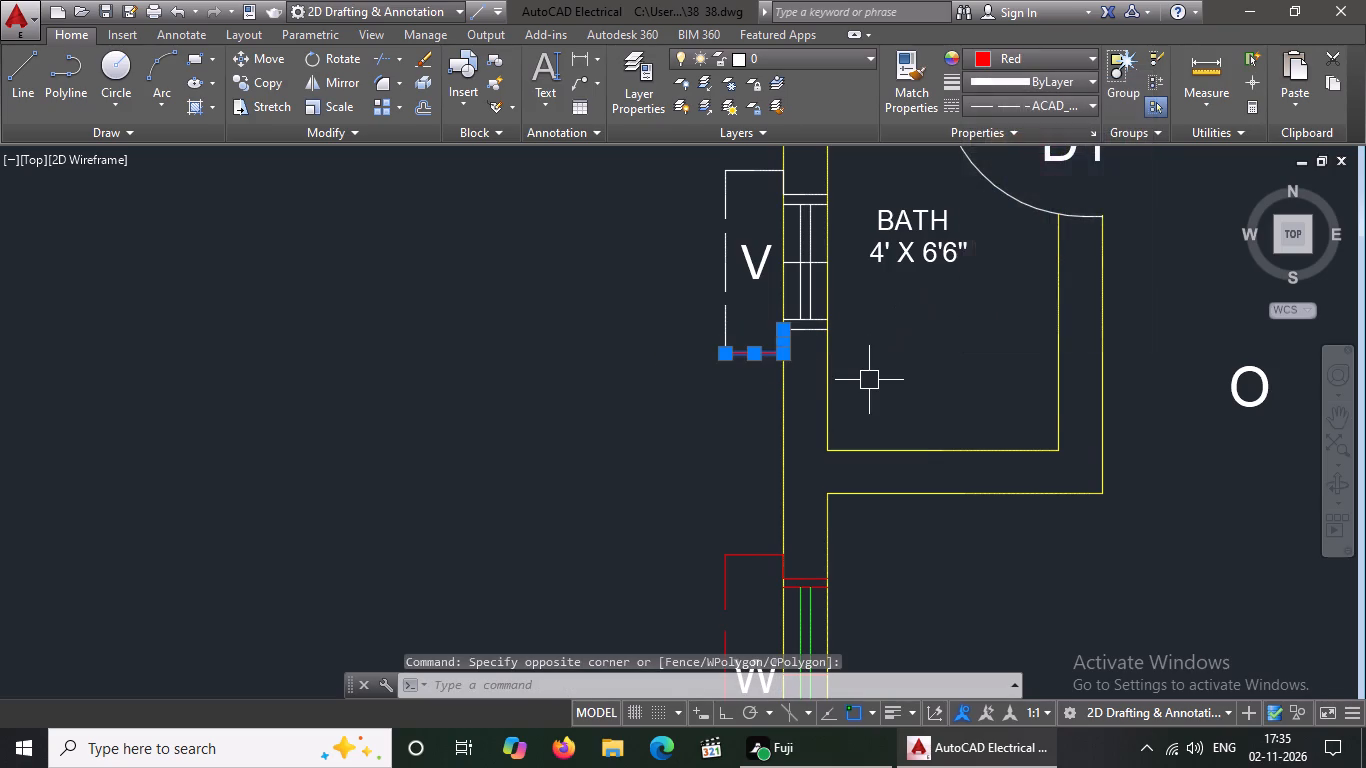
key(Escape)
key(Escape)
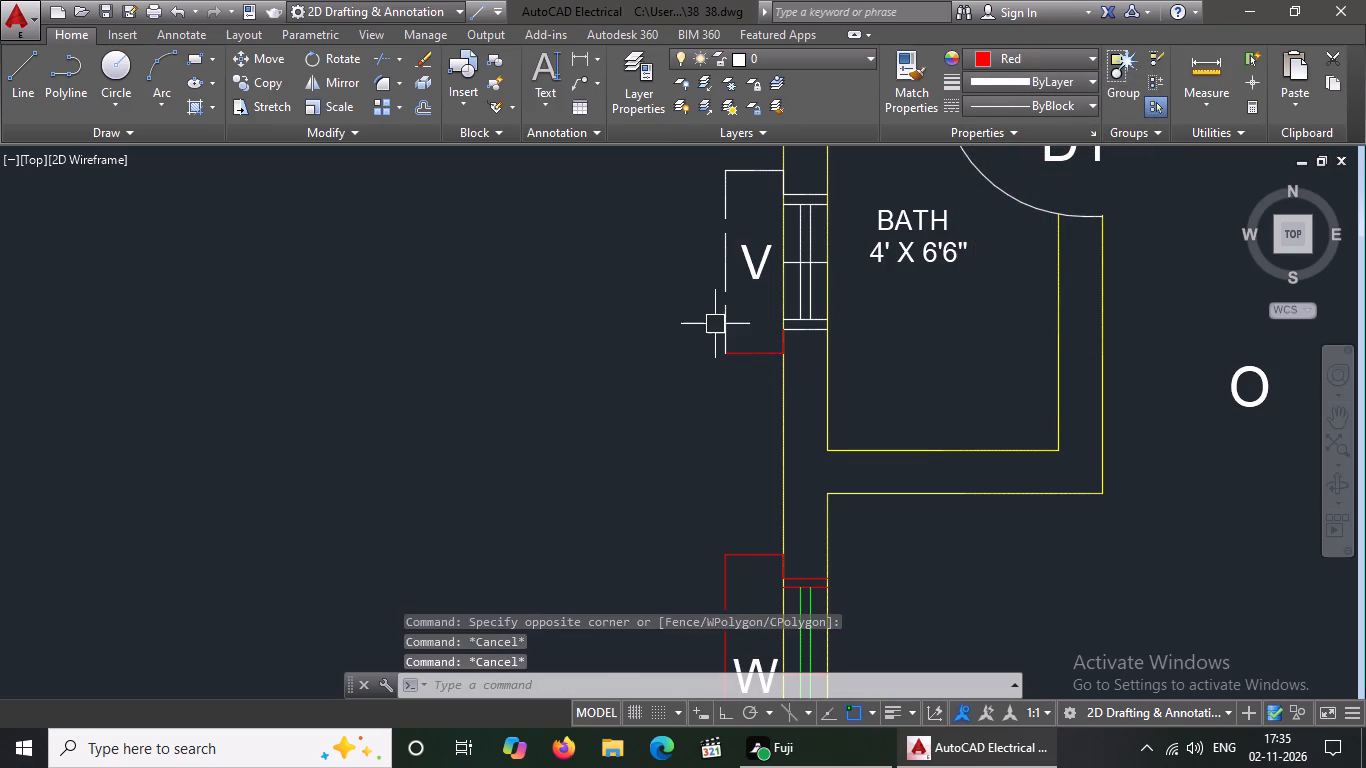
Colour the outer dashed line and the upper edge lines of the 4' X 6'6" bath's ventilator projection red.
click(716, 324)
click(741, 306)
click(731, 323)
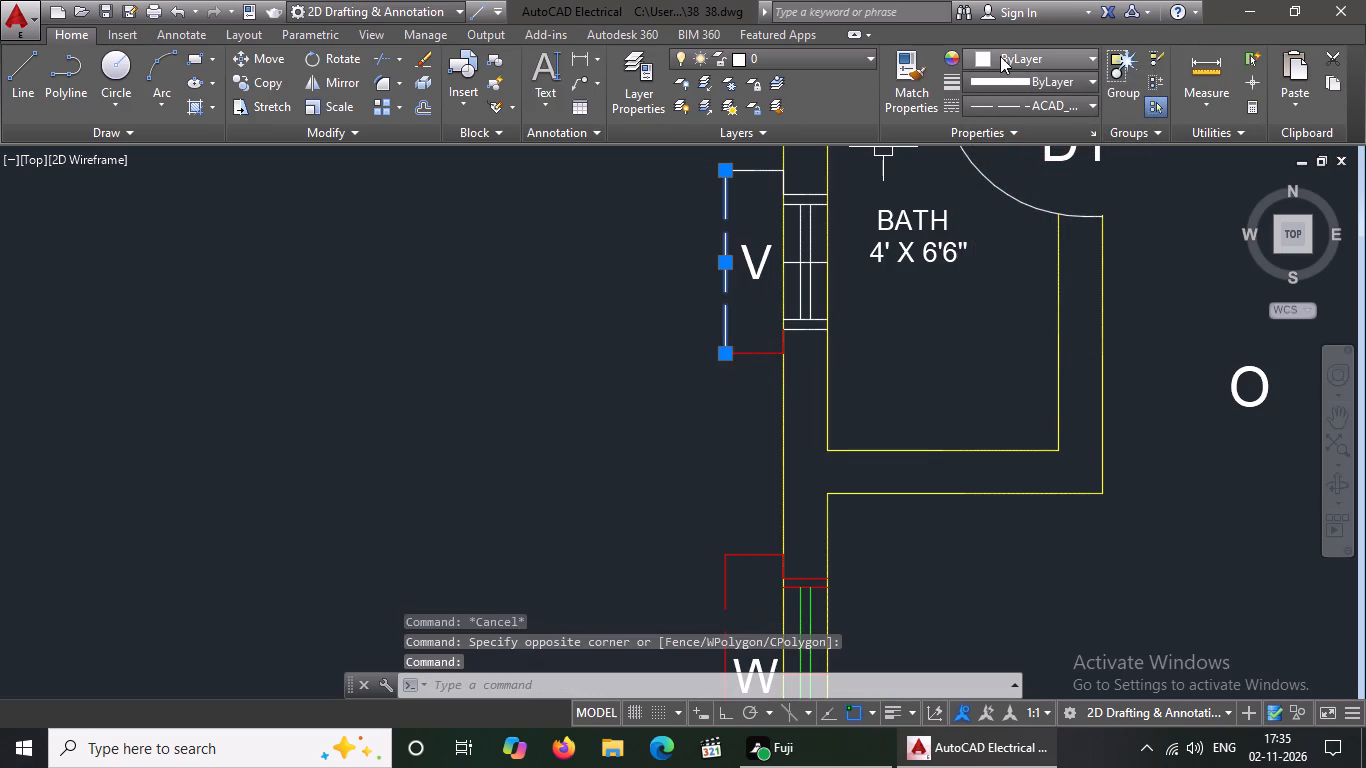
click(1000, 55)
click(974, 267)
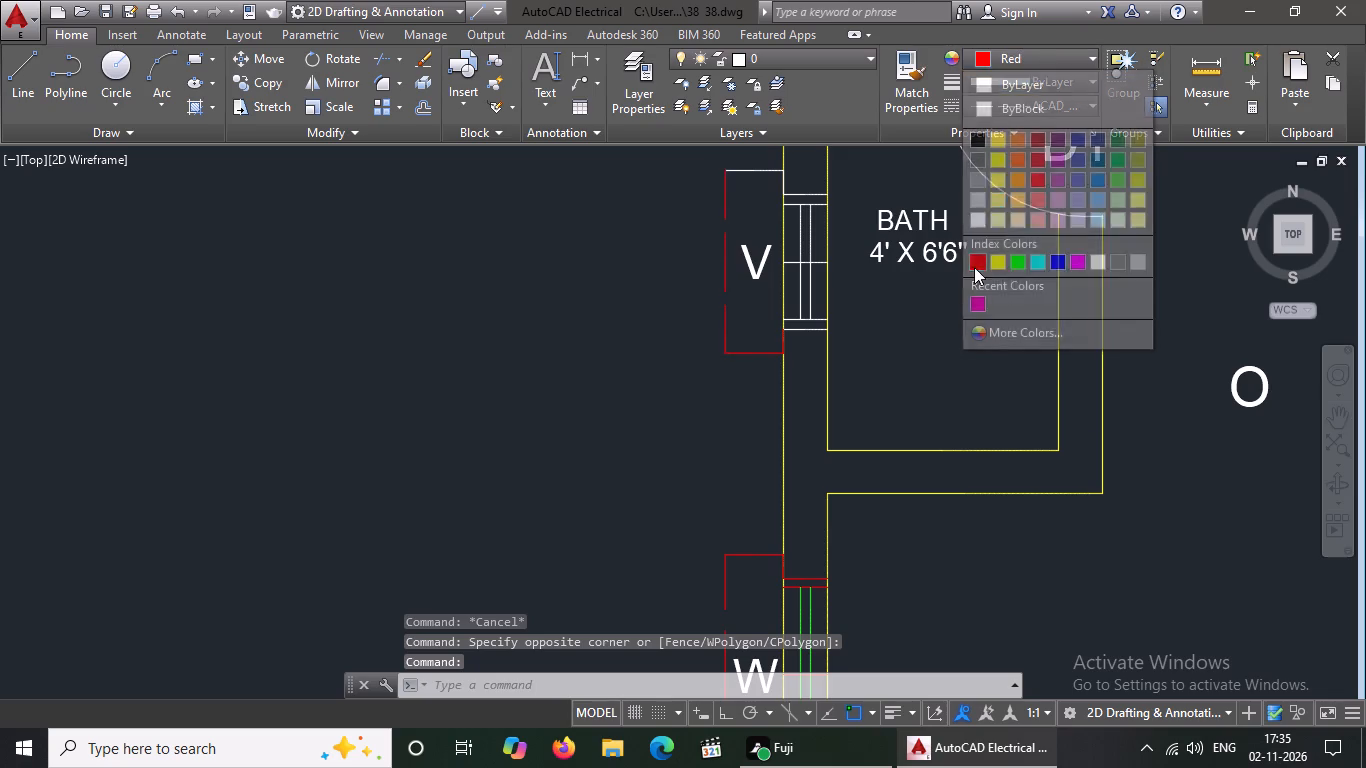
key(Escape)
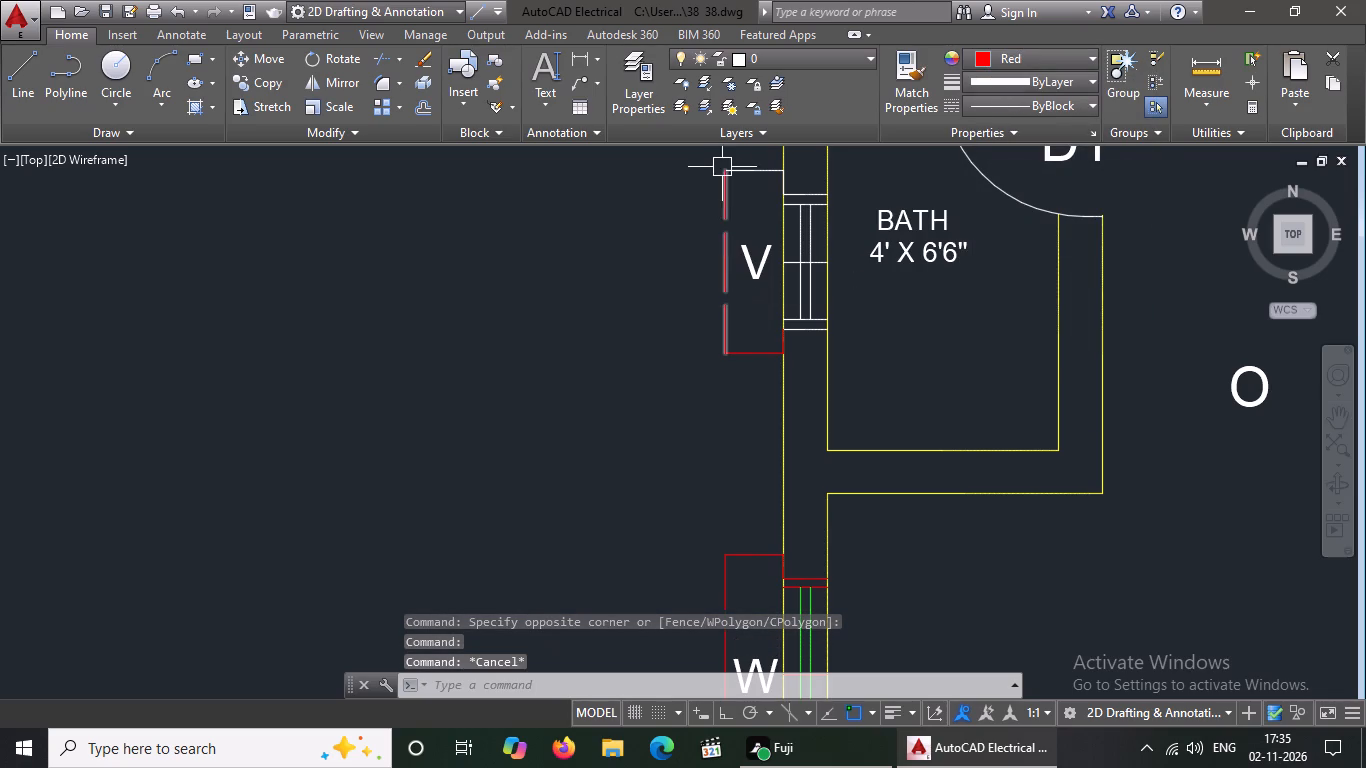
click(702, 152)
click(791, 203)
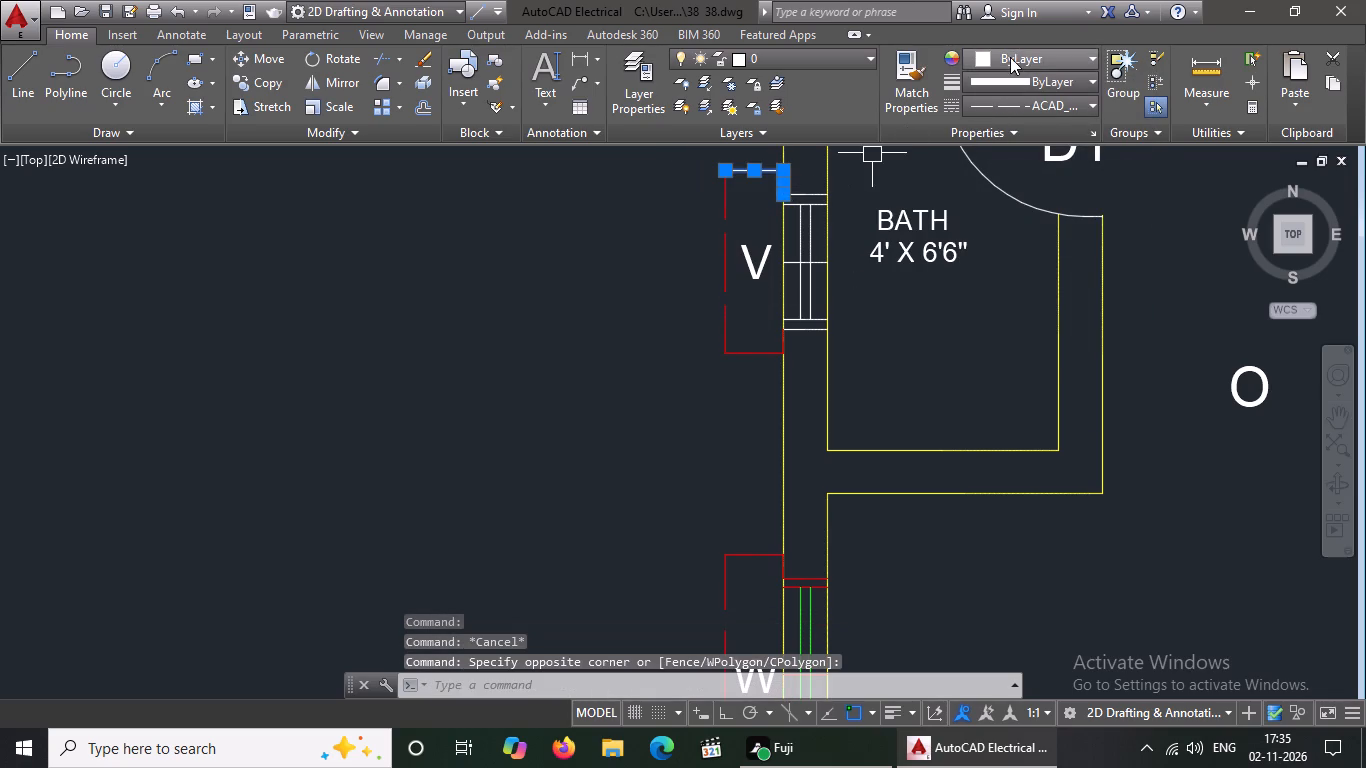
click(1011, 56)
click(981, 265)
key(Escape)
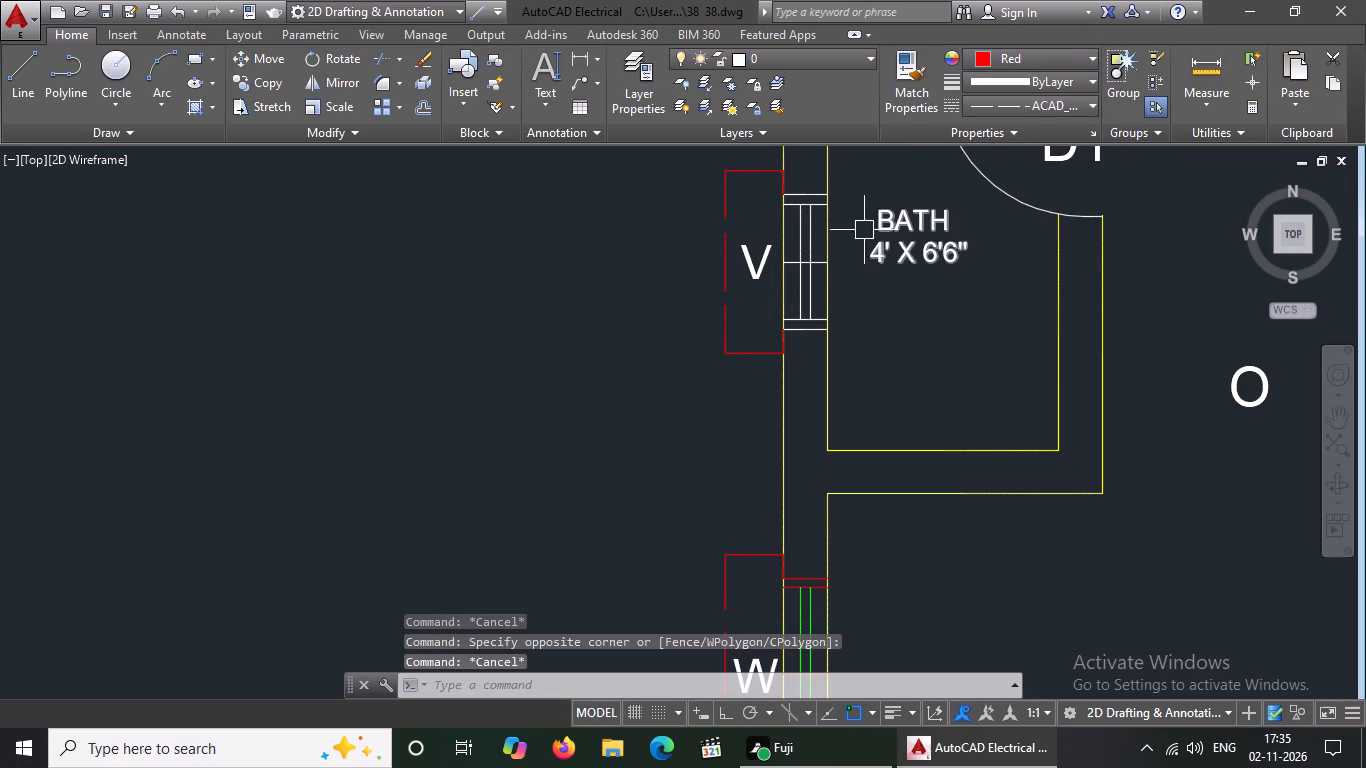
Colour the two upper jamb lines of the 4' X 6'6" bath's west ventilator red.
drag(766, 191, 781, 197)
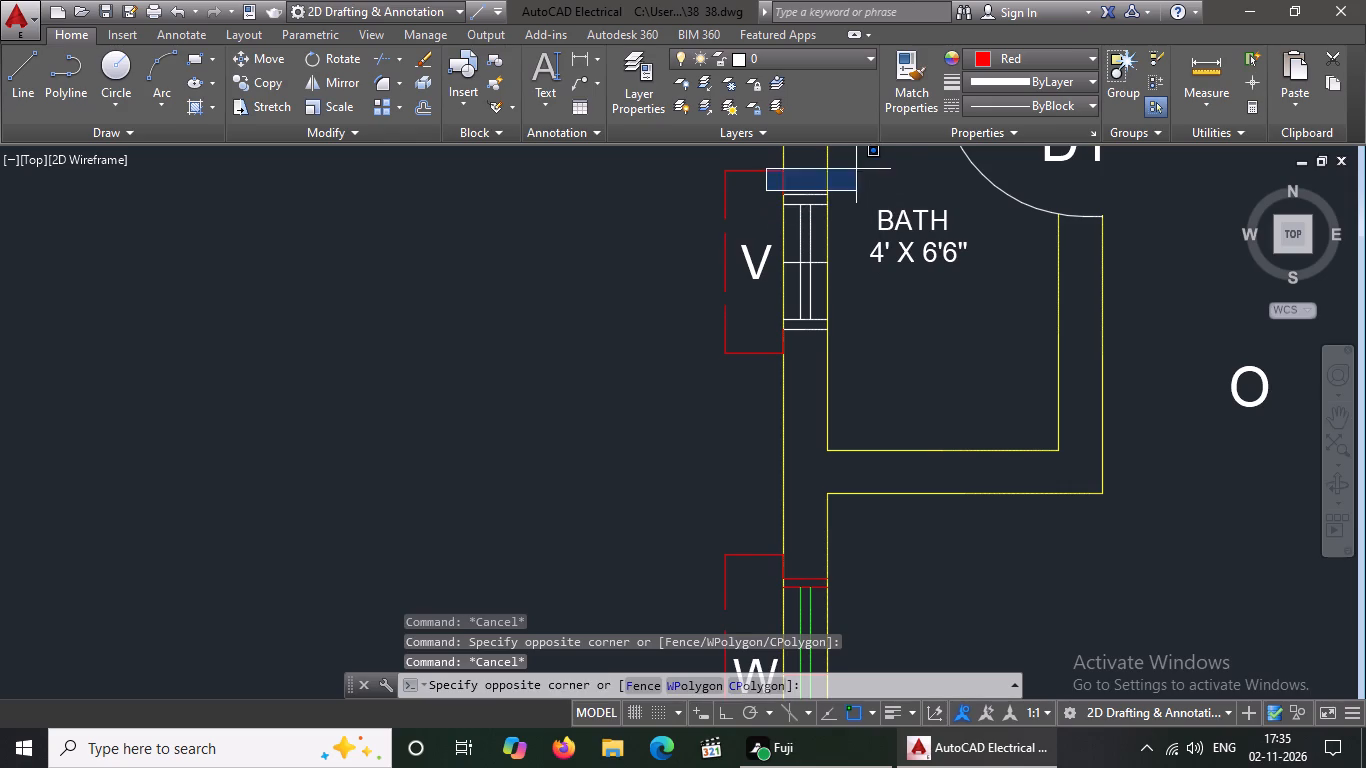
click(863, 201)
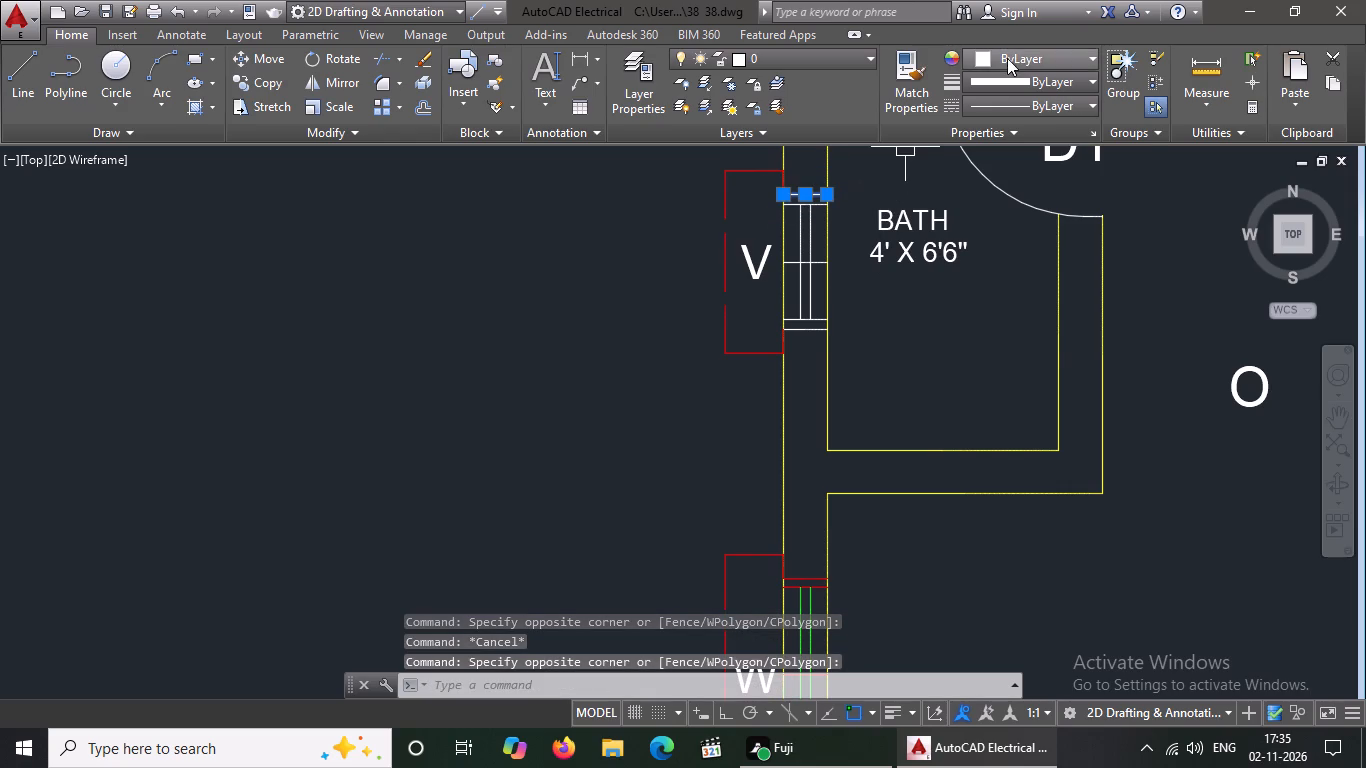
click(1007, 58)
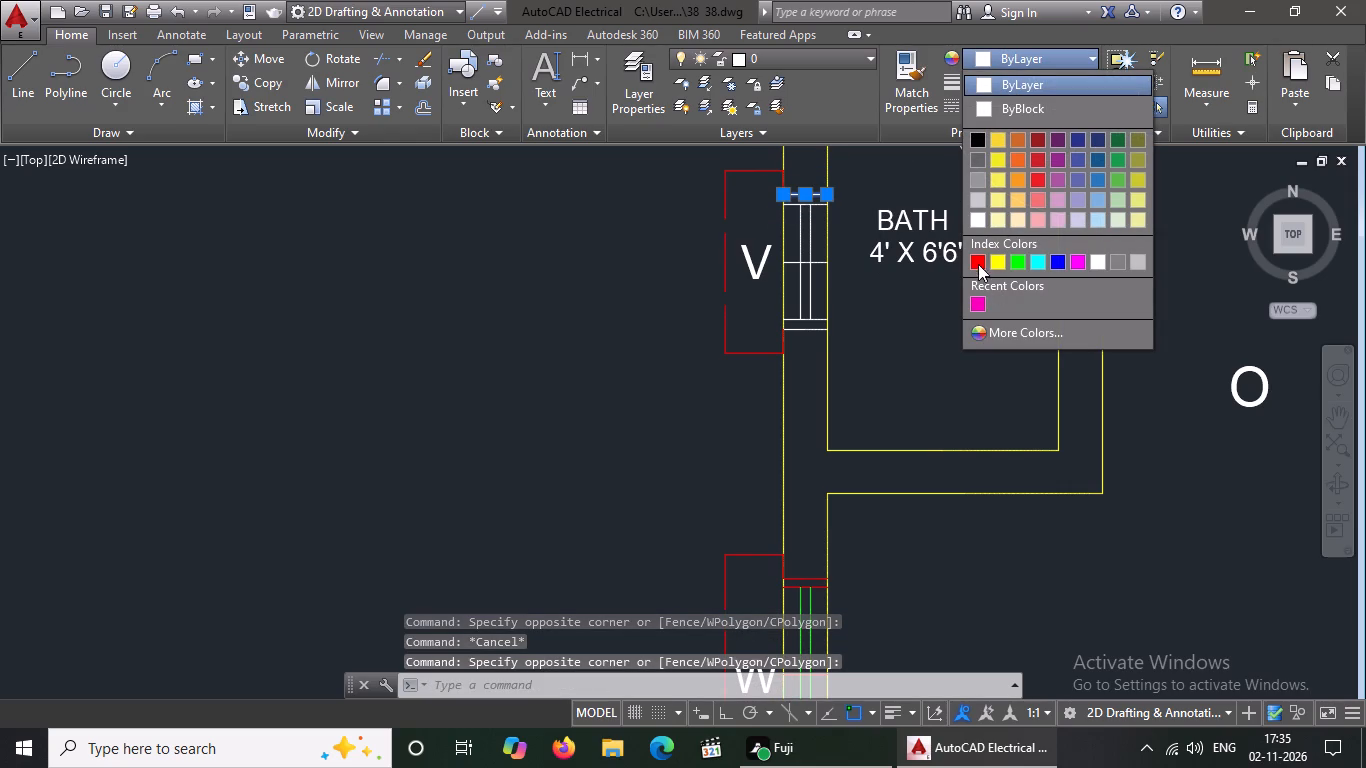
click(977, 261)
key(Escape)
click(756, 189)
click(871, 214)
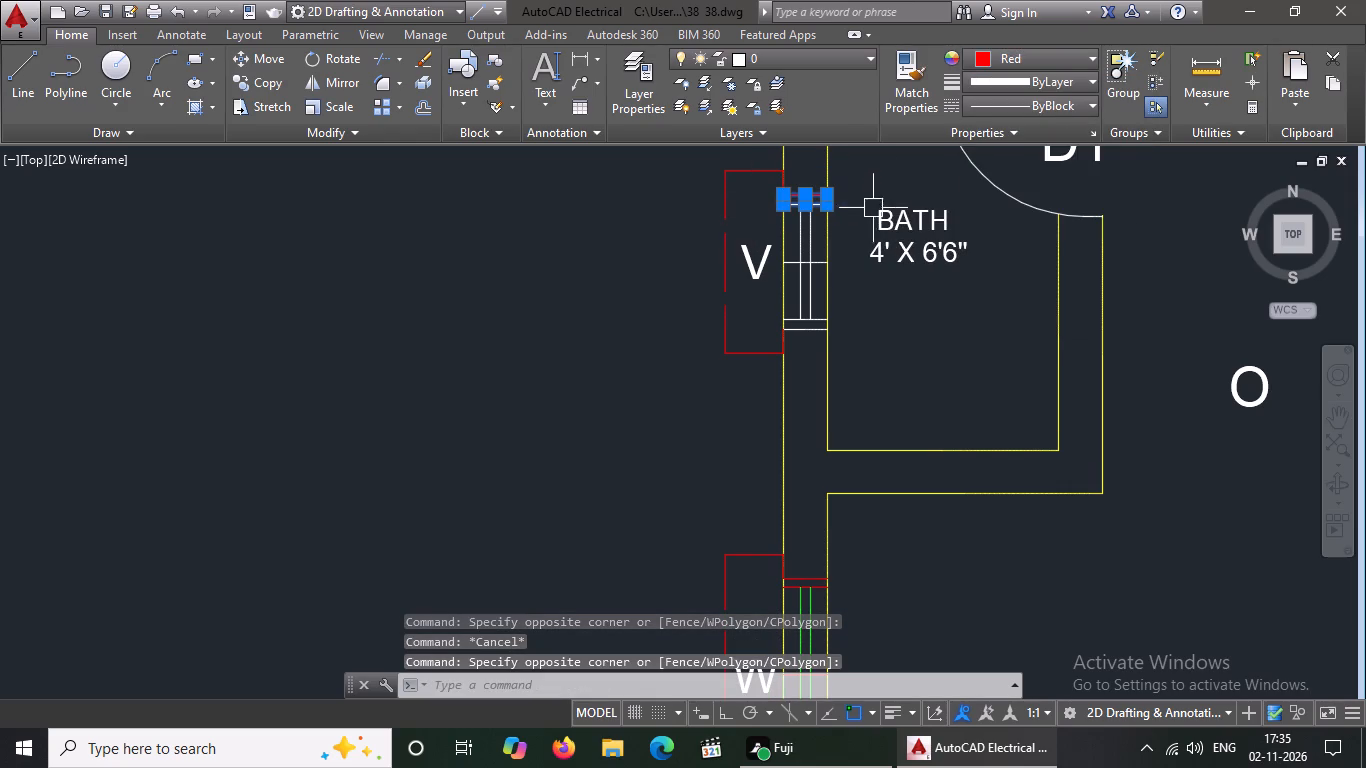
drag(998, 40, 998, 51)
click(1001, 62)
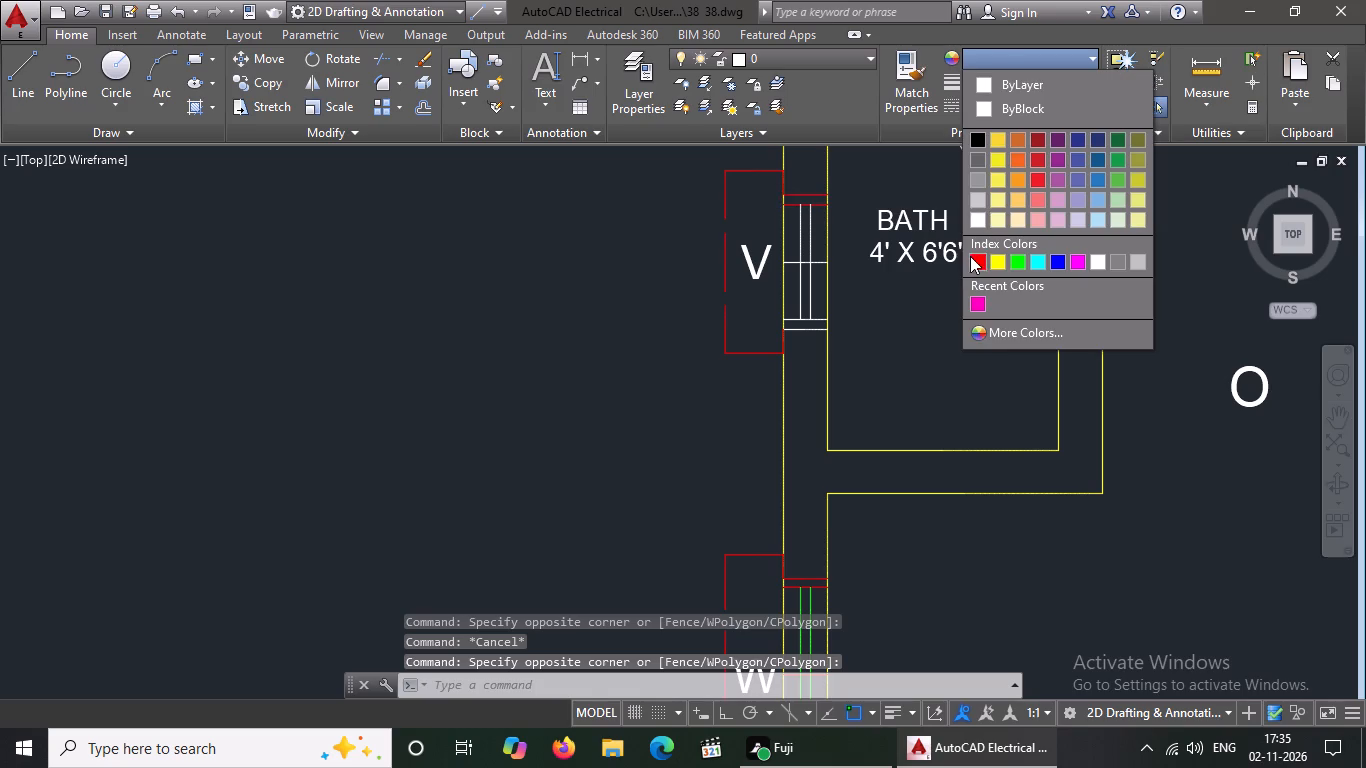
click(970, 256)
key(Escape)
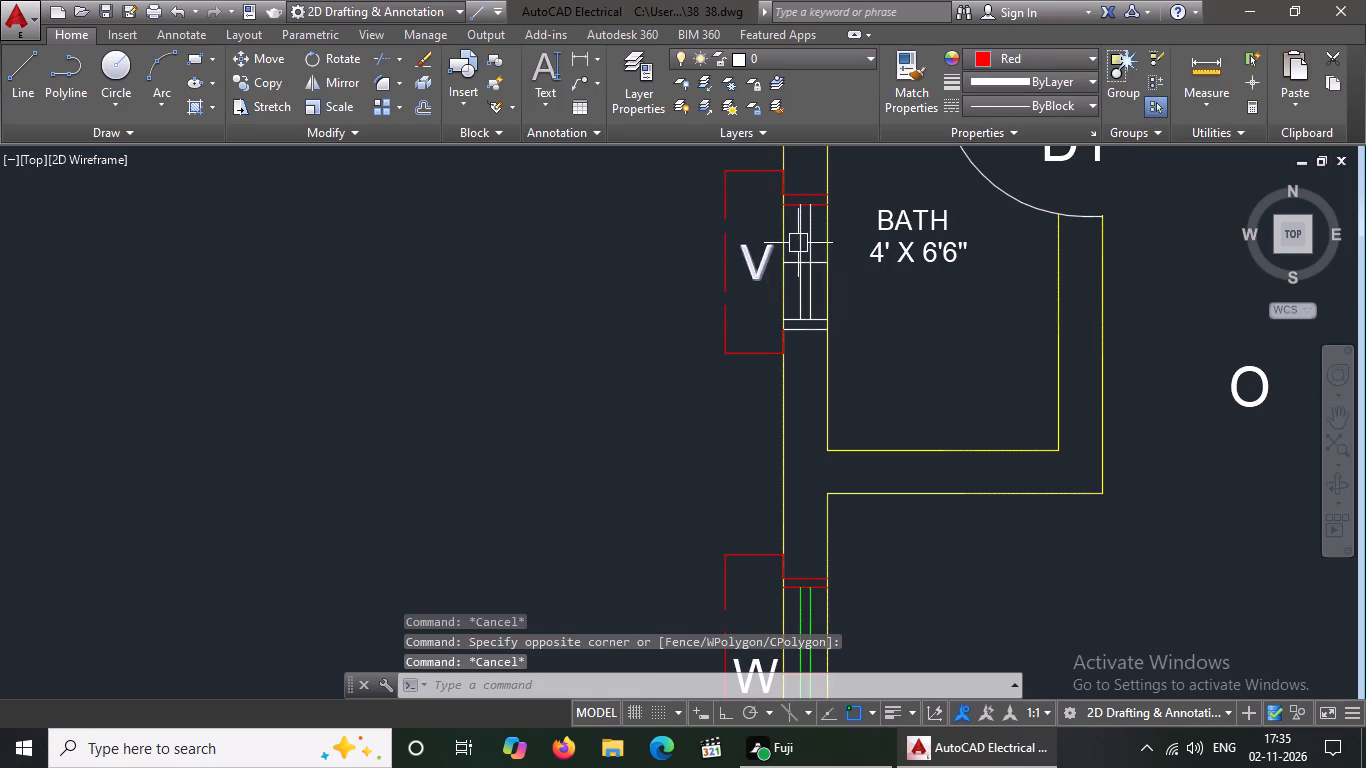
Colour both glazing lines of the 4' X 6'6" bath's west ventilator green.
click(801, 238)
click(1027, 58)
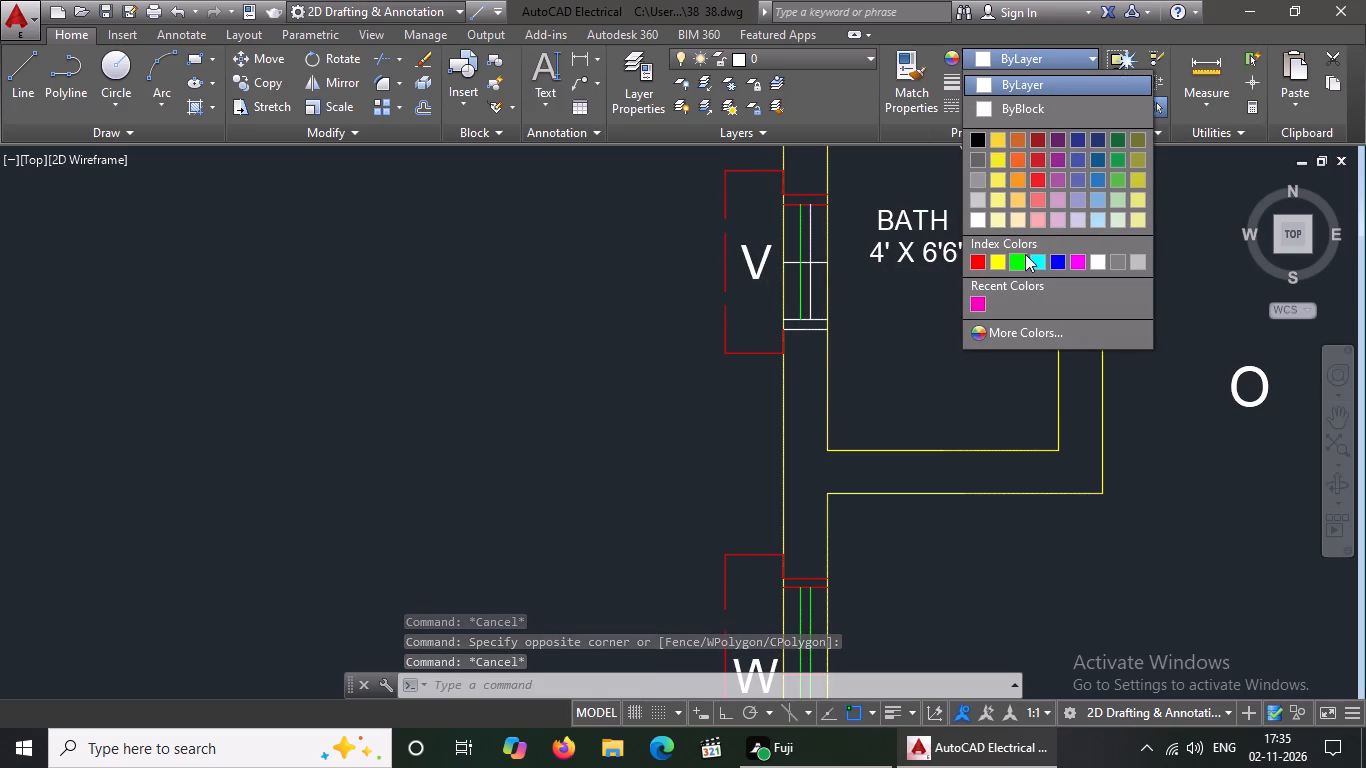
click(1021, 269)
key(Escape)
click(813, 238)
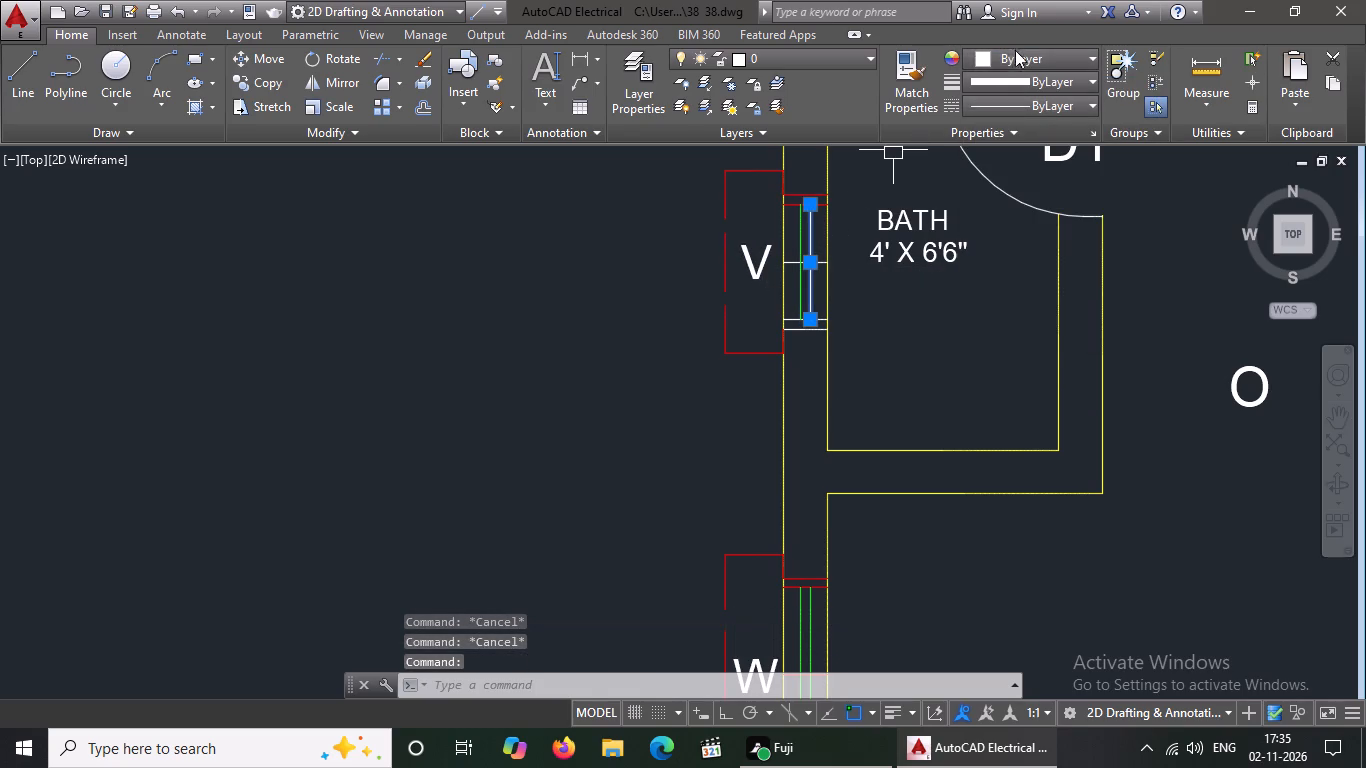
click(1015, 57)
click(1013, 266)
key(Escape)
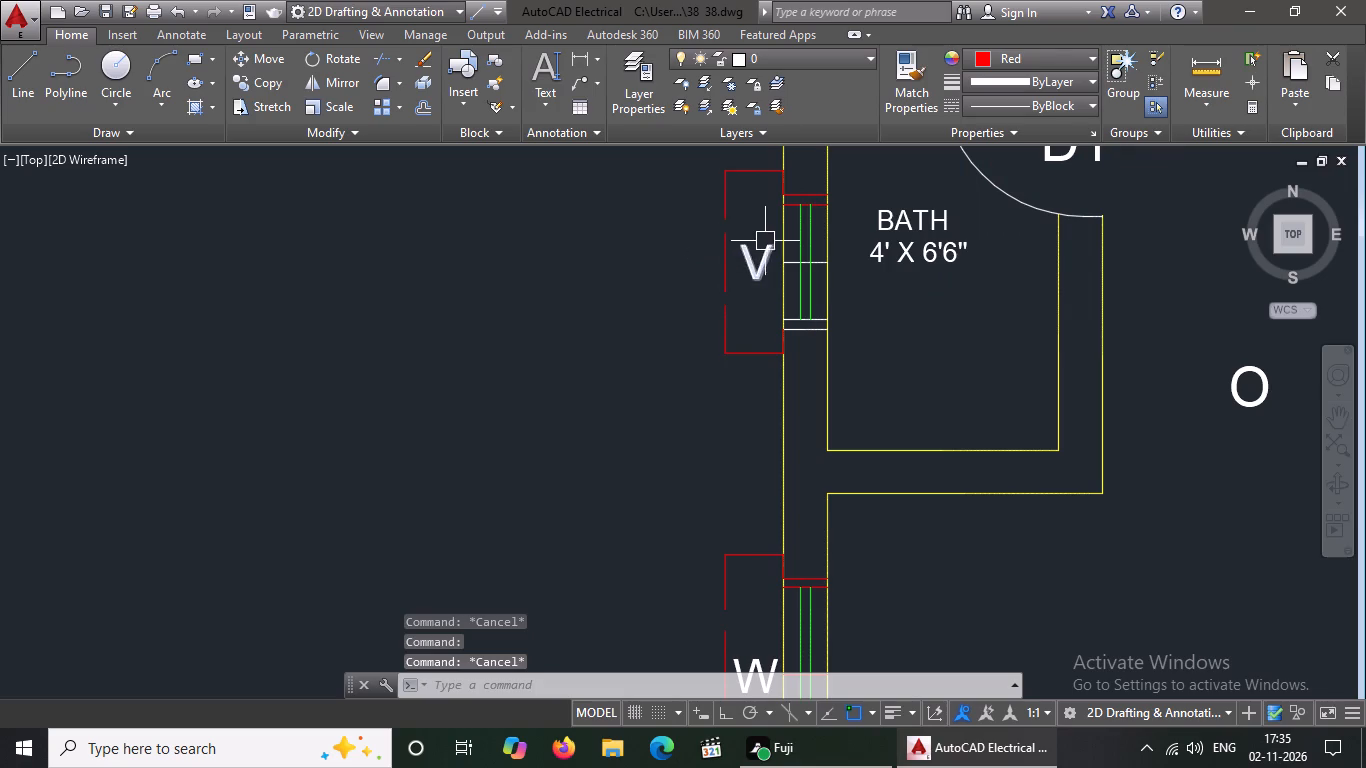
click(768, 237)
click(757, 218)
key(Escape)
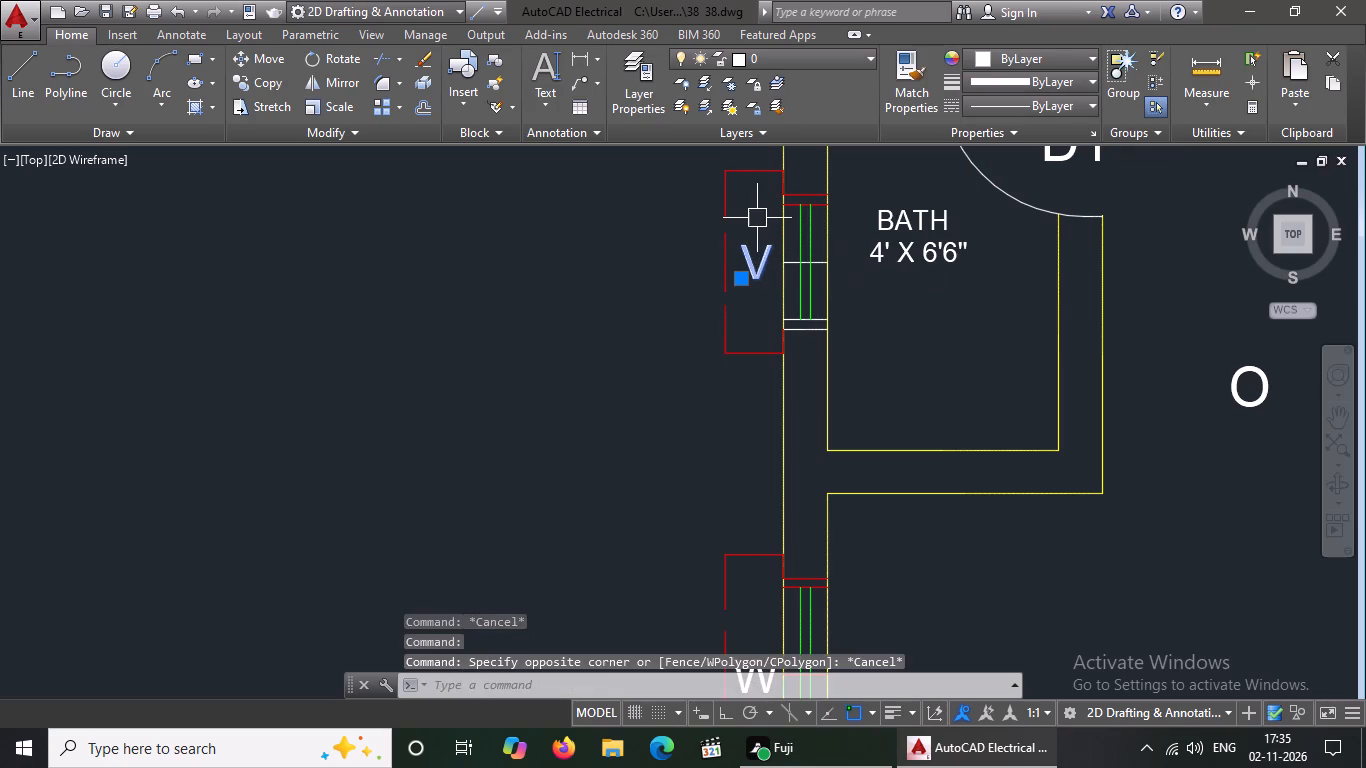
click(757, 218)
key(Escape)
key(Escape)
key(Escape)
Colour the middle cross line of the 4' X 6'6" bath's west ventilator red.
click(758, 222)
click(839, 273)
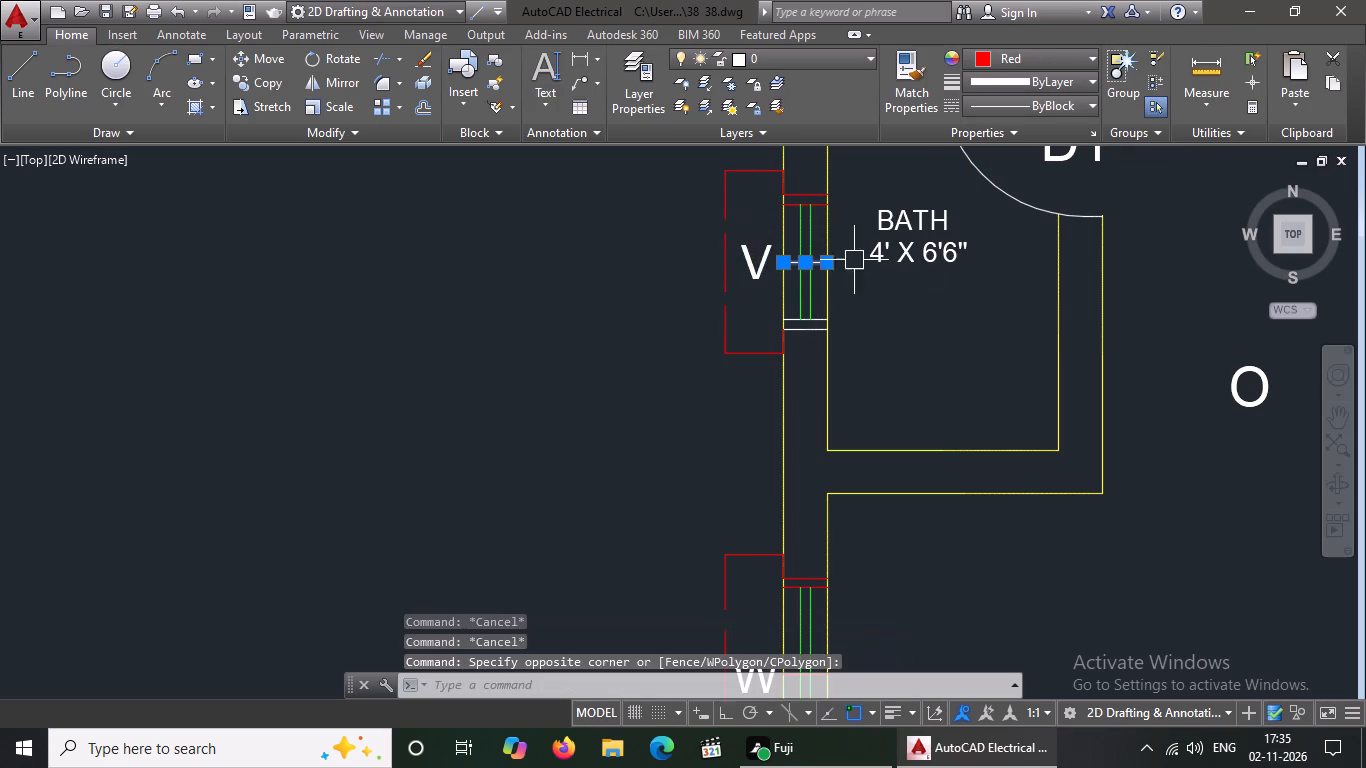
click(995, 52)
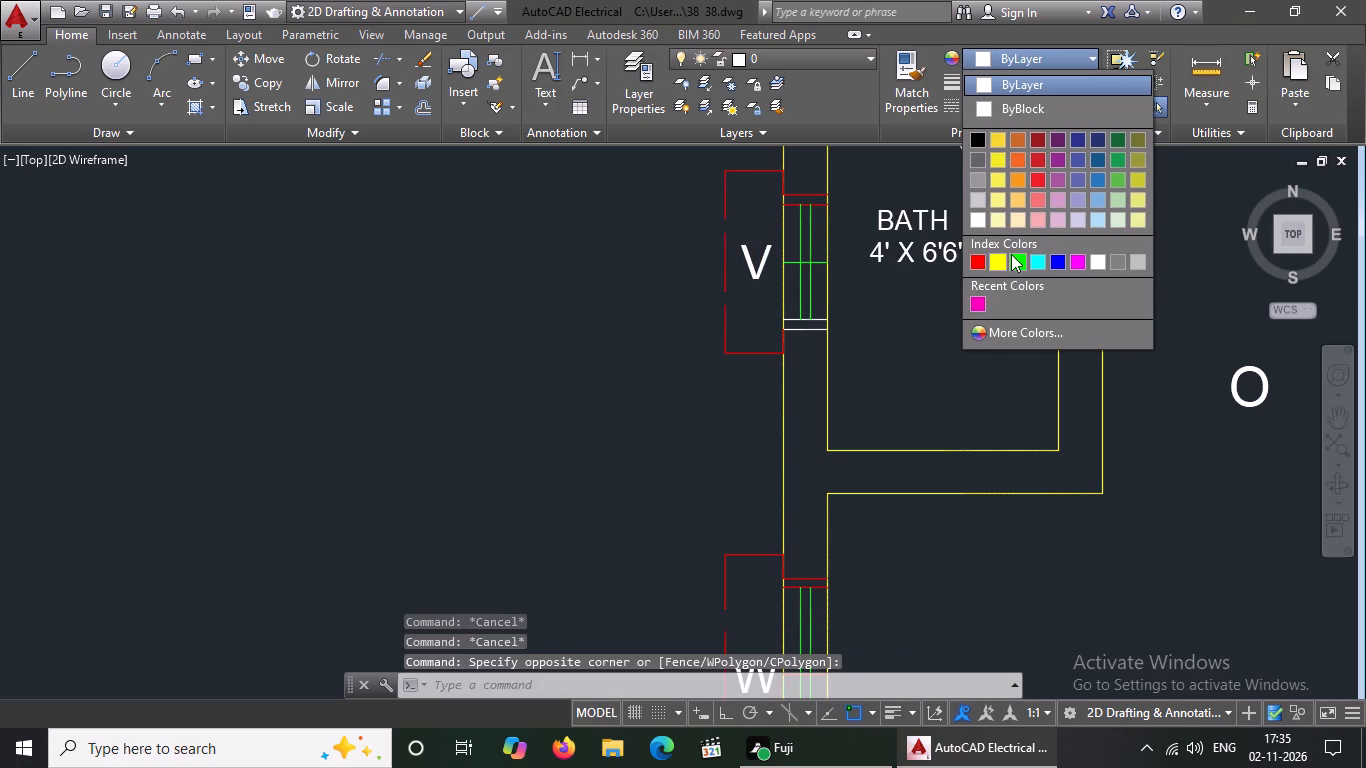
click(977, 264)
key(Escape)
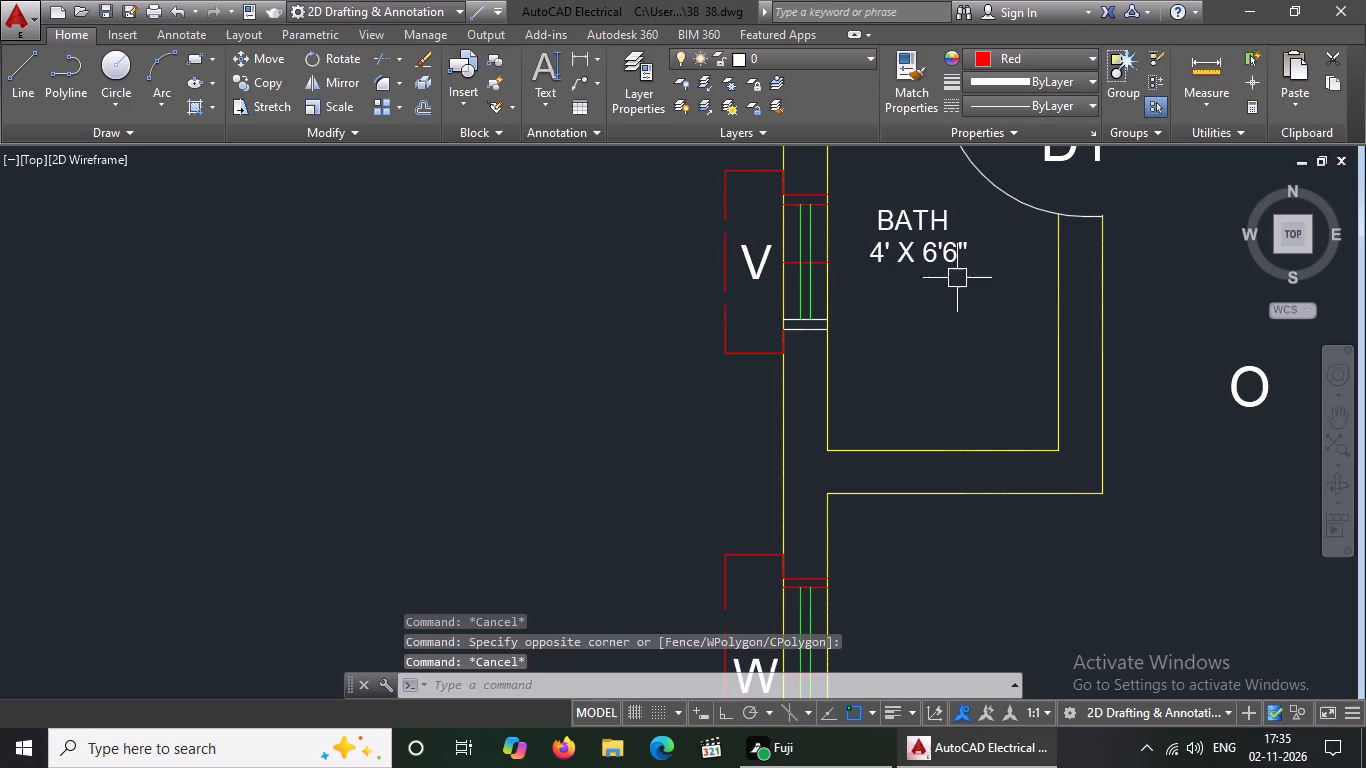
Colour the two lower jamb lines of the 4' X 6'6" bath's west ventilator red.
click(760, 322)
click(886, 349)
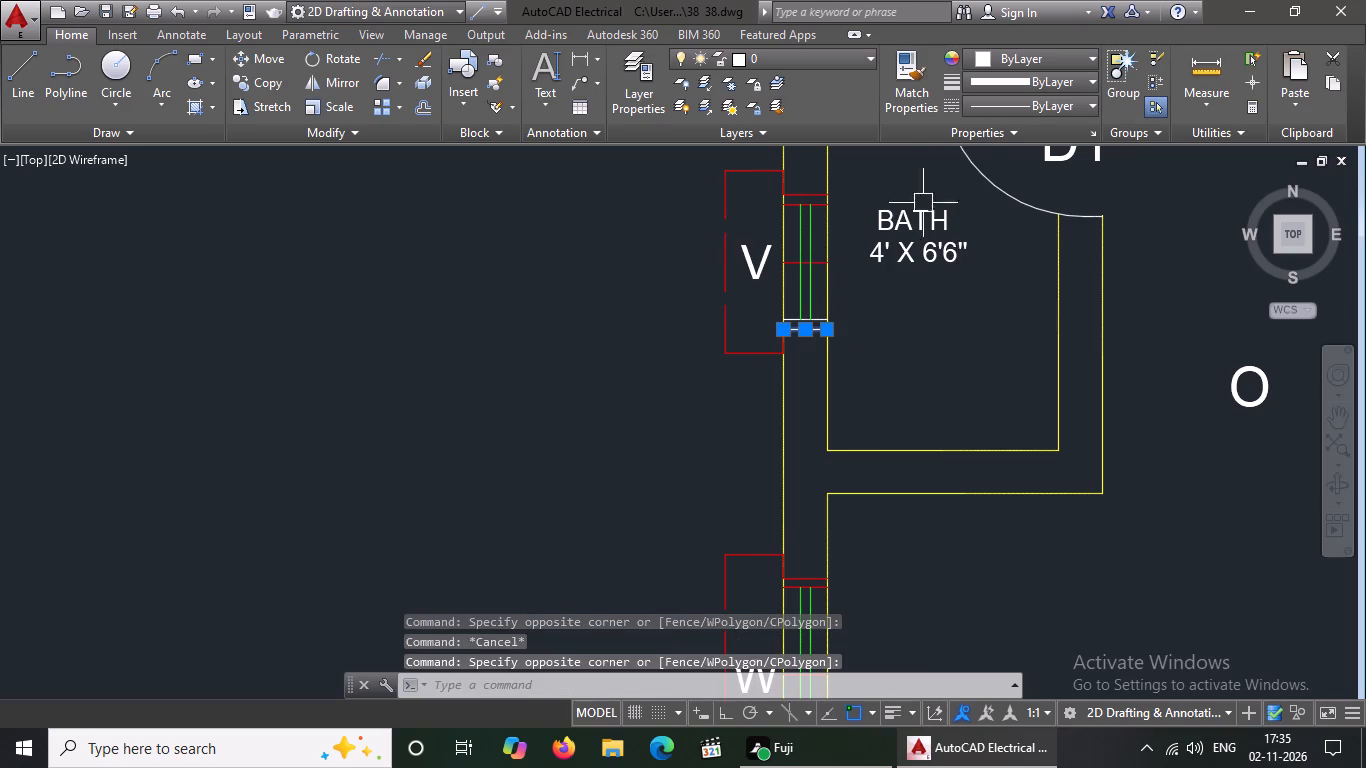
click(1026, 59)
click(977, 259)
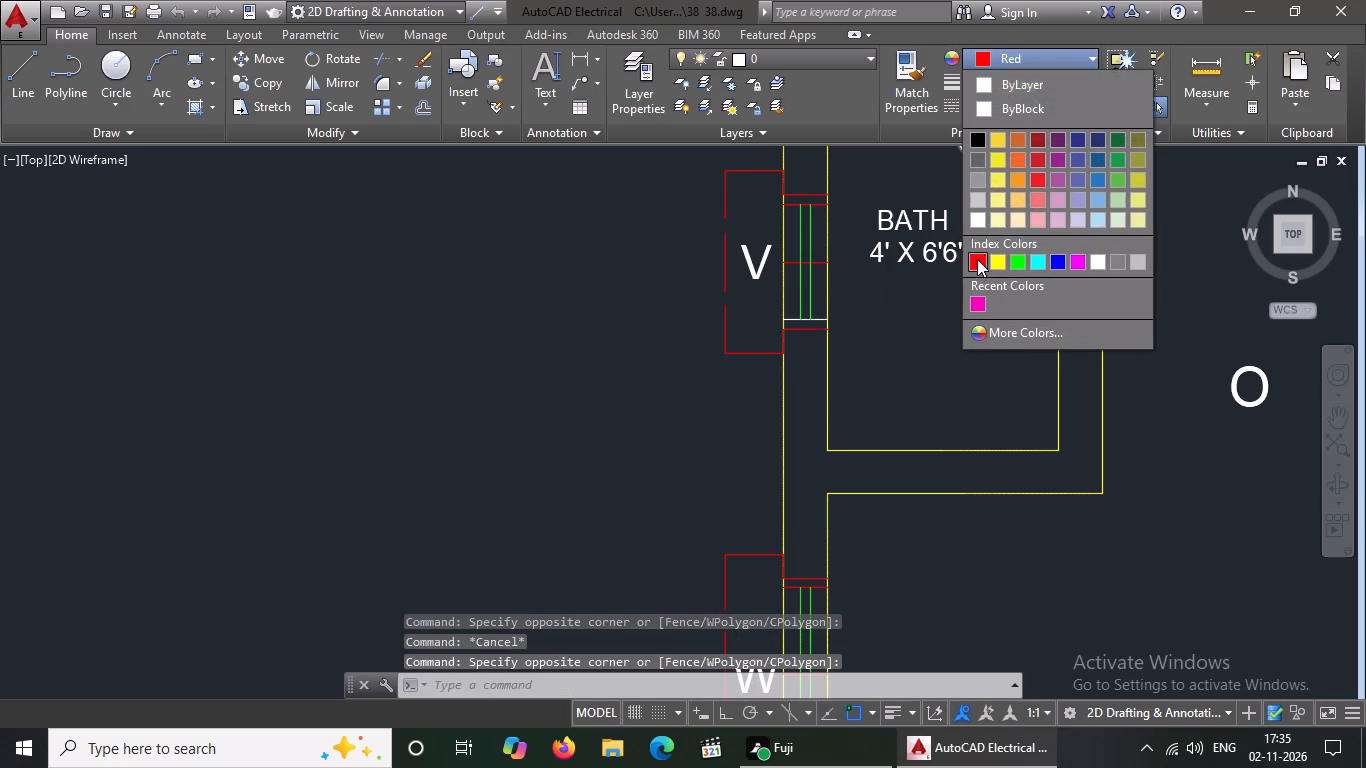
key(Escape)
click(762, 306)
click(894, 340)
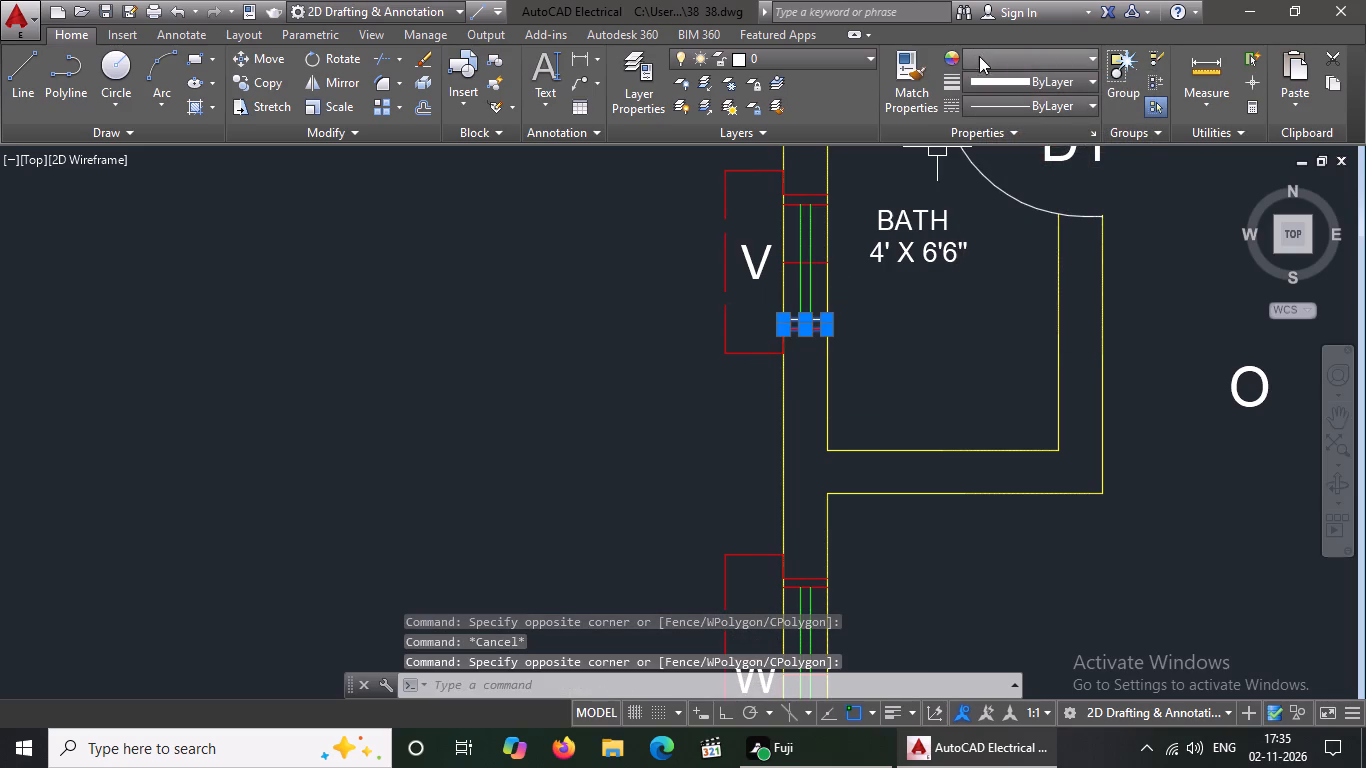
click(981, 55)
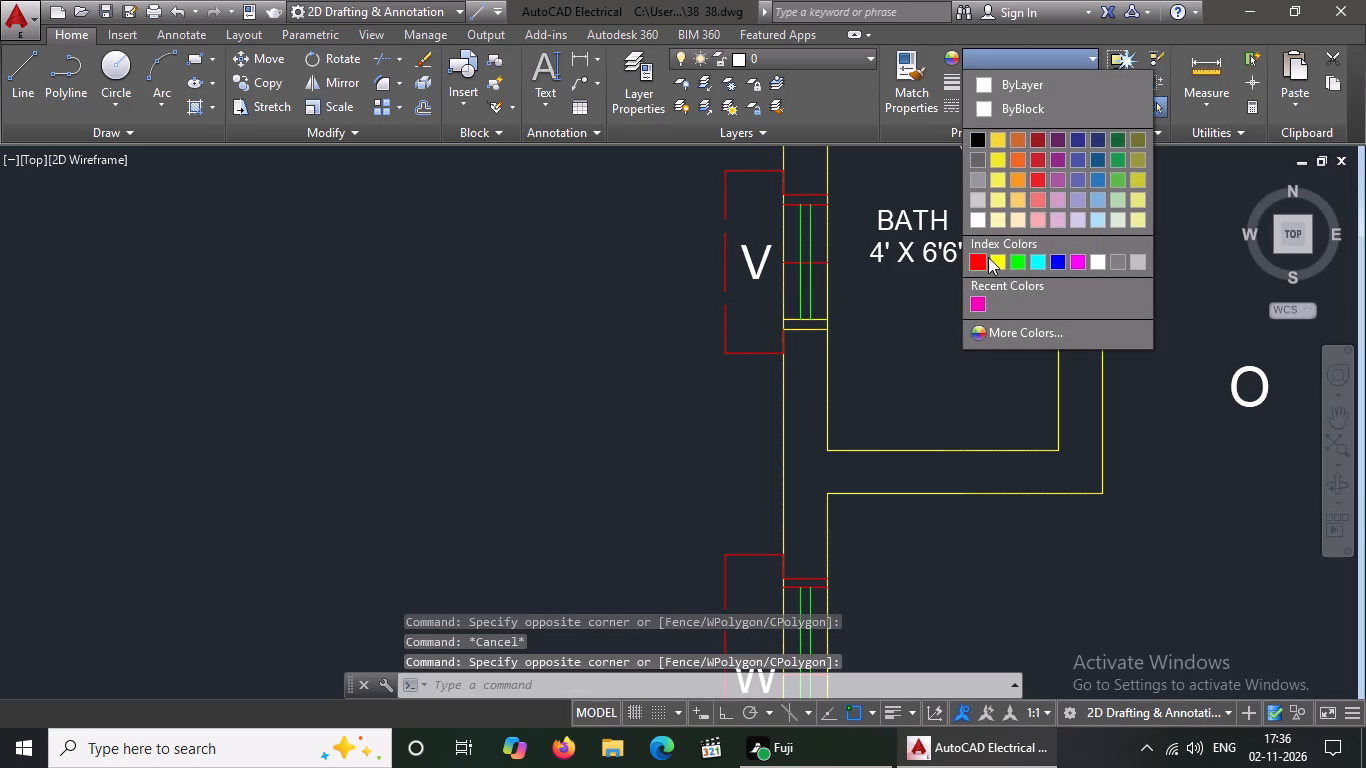
click(965, 258)
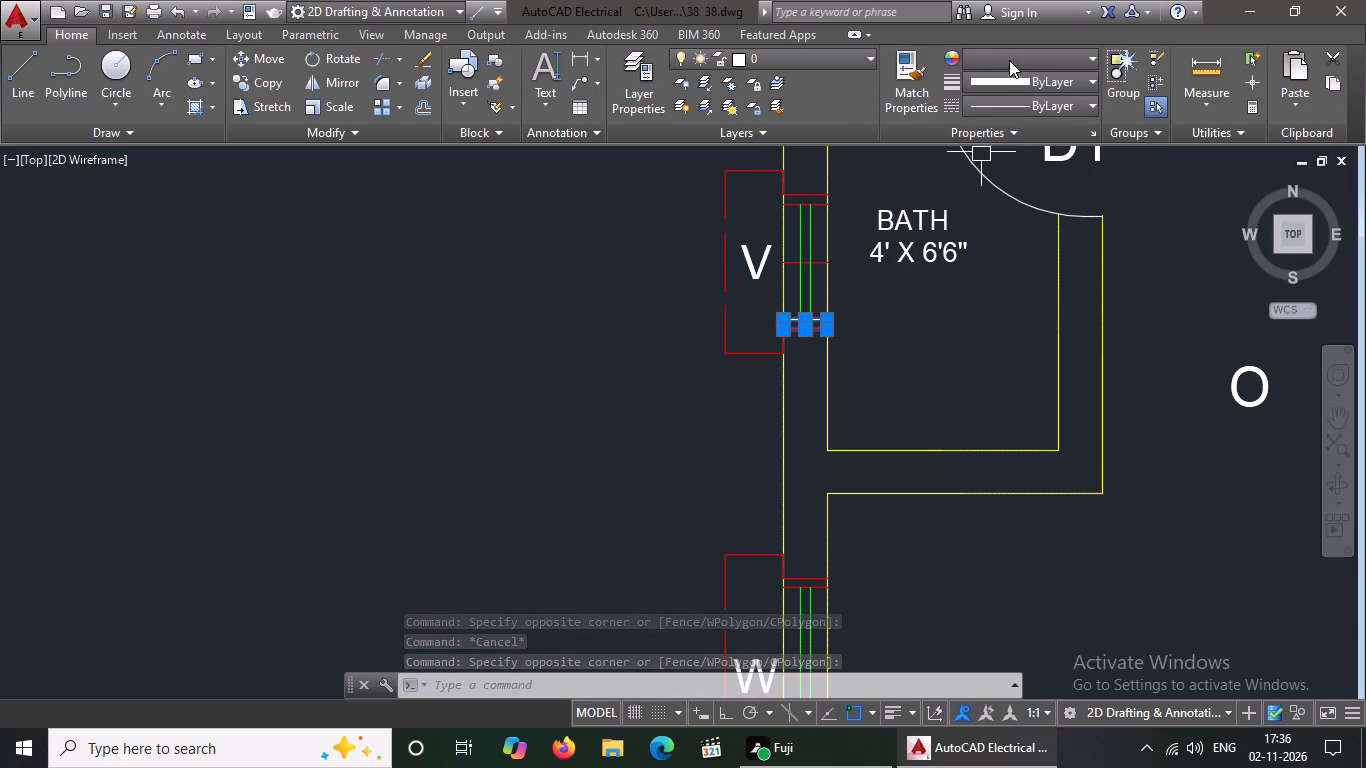
click(1009, 63)
click(984, 259)
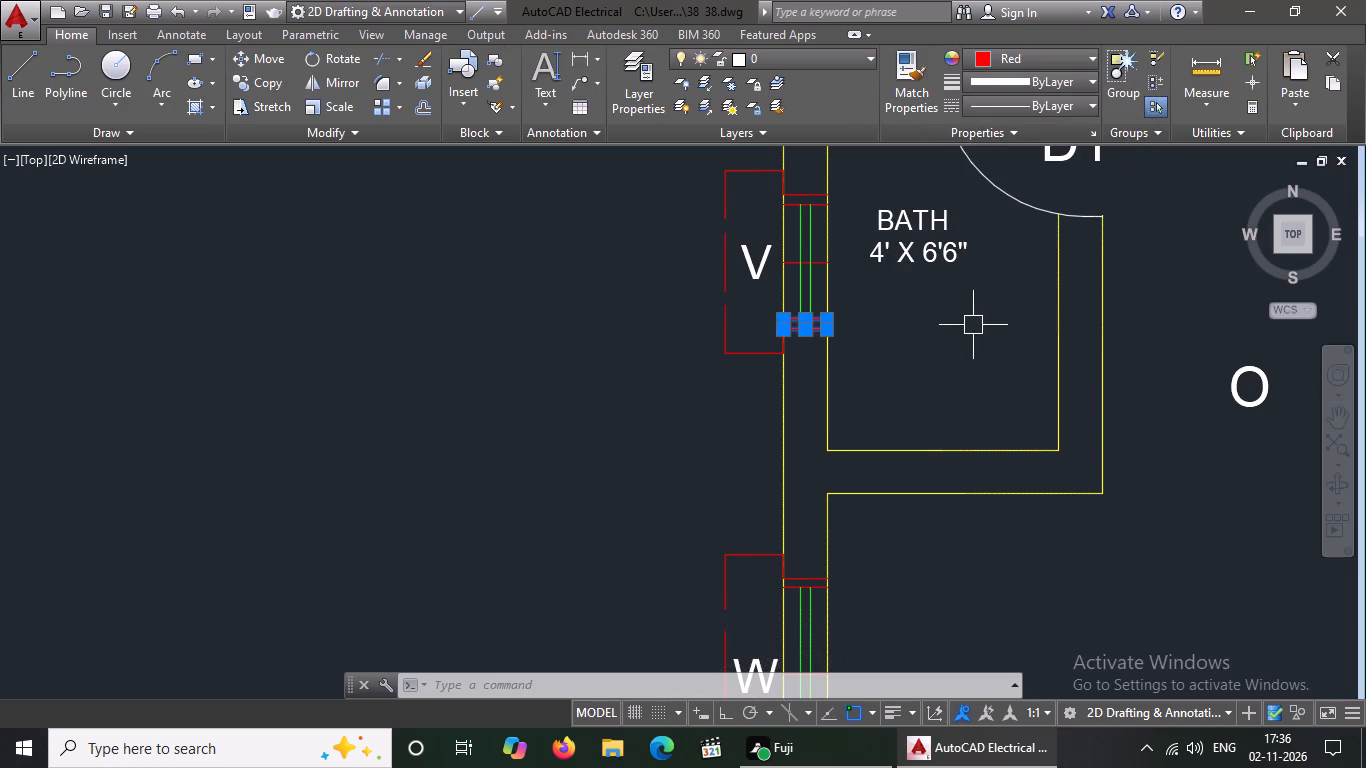
key(Escape)
Colour the lower edge lines of the 10' X 8'2" bedroom's west window projection red.
scroll(881, 321, down, 4)
key(Escape)
key(Escape)
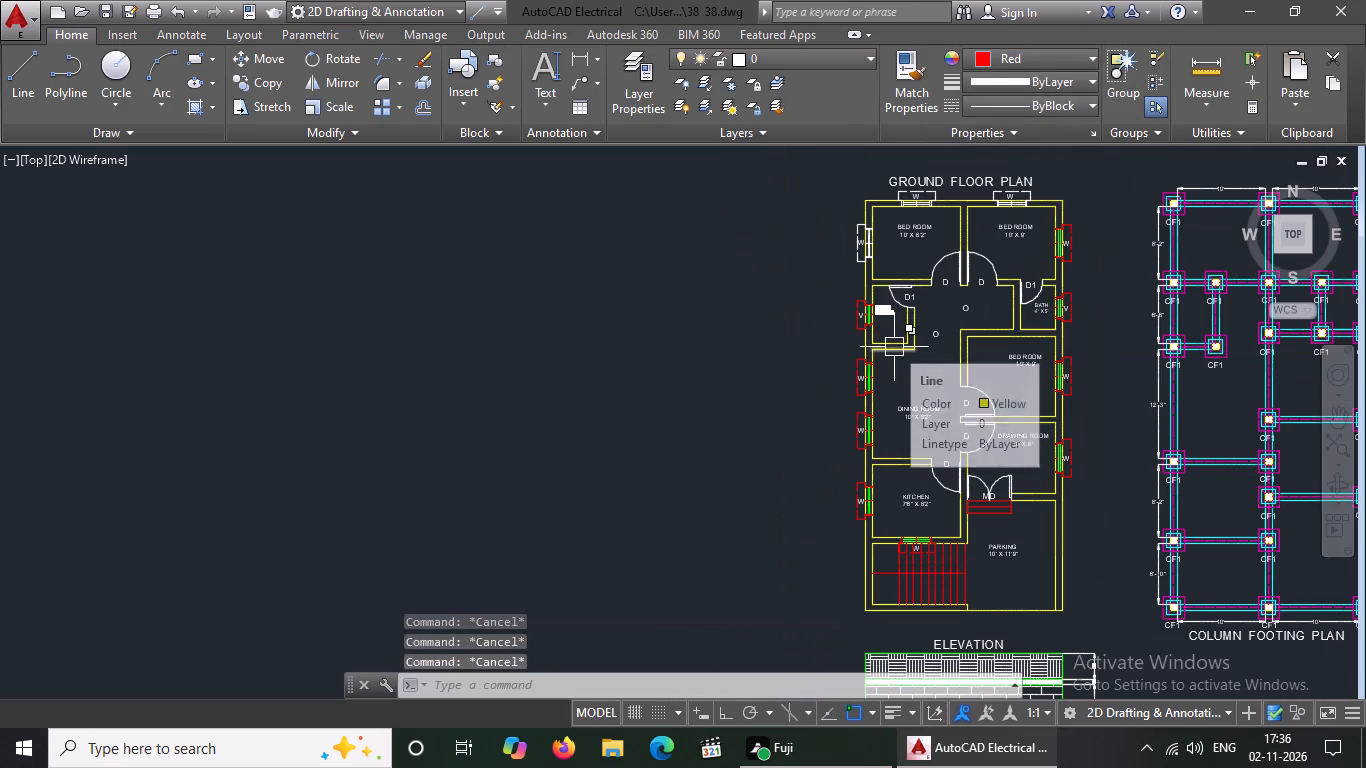
scroll(897, 230, up, 5)
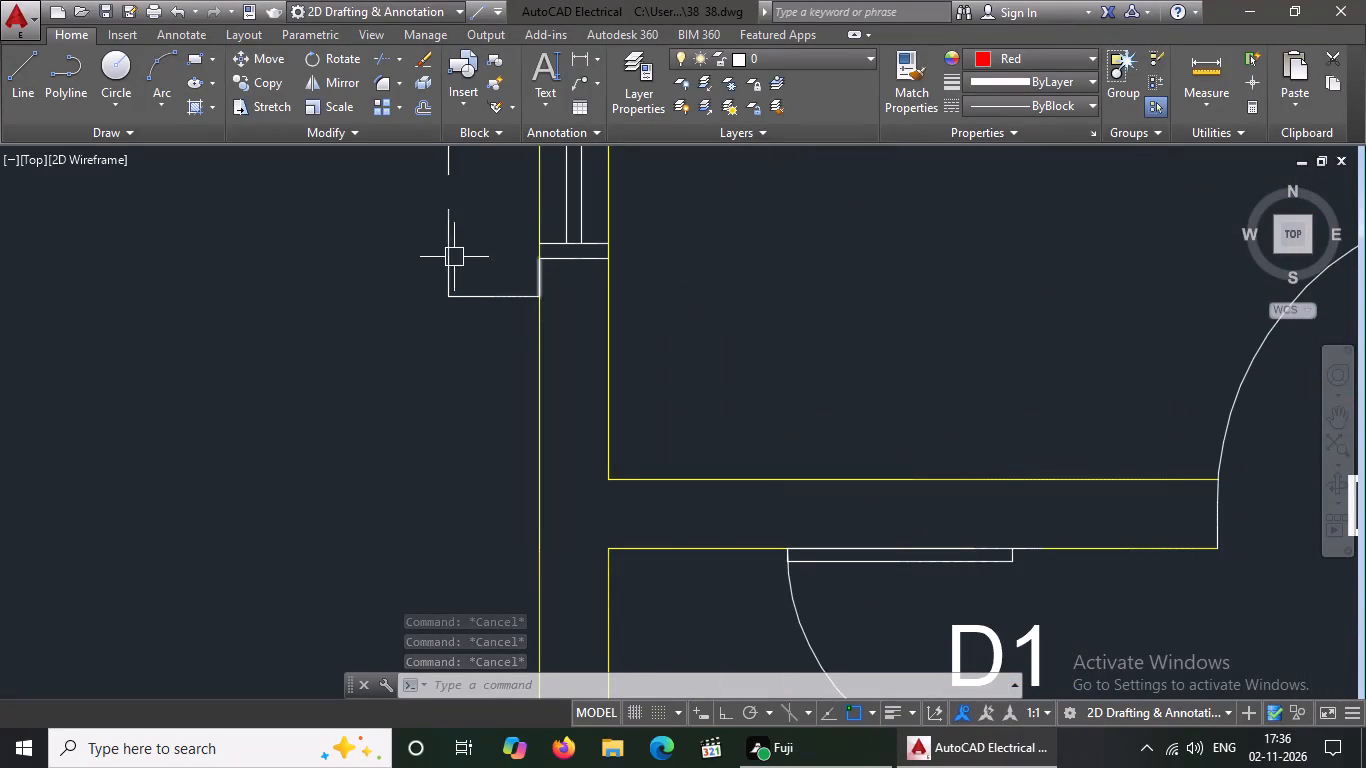
click(398, 243)
click(552, 316)
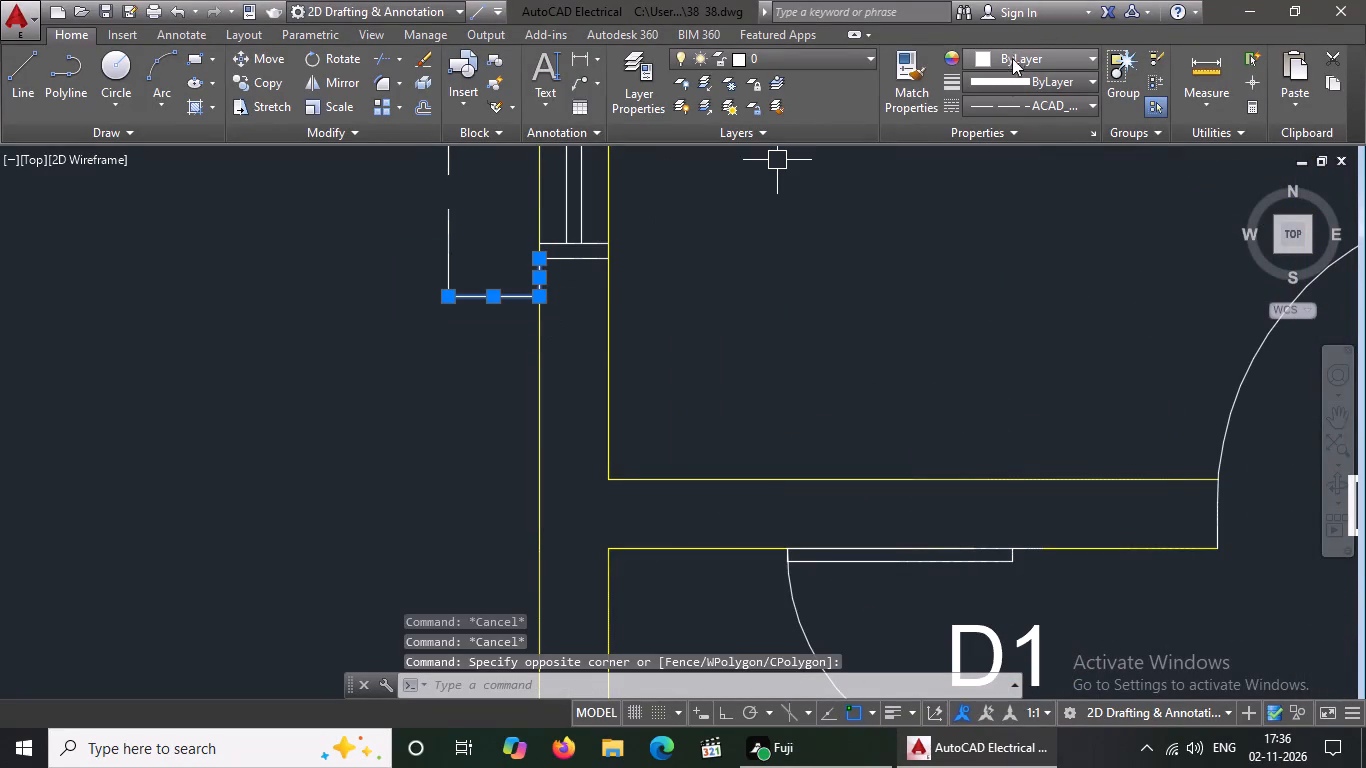
click(1014, 54)
click(973, 264)
key(Escape)
Colour the two lower jamb lines of the 10' X 8'2" bedroom's west window red.
scroll(914, 314, down, 1)
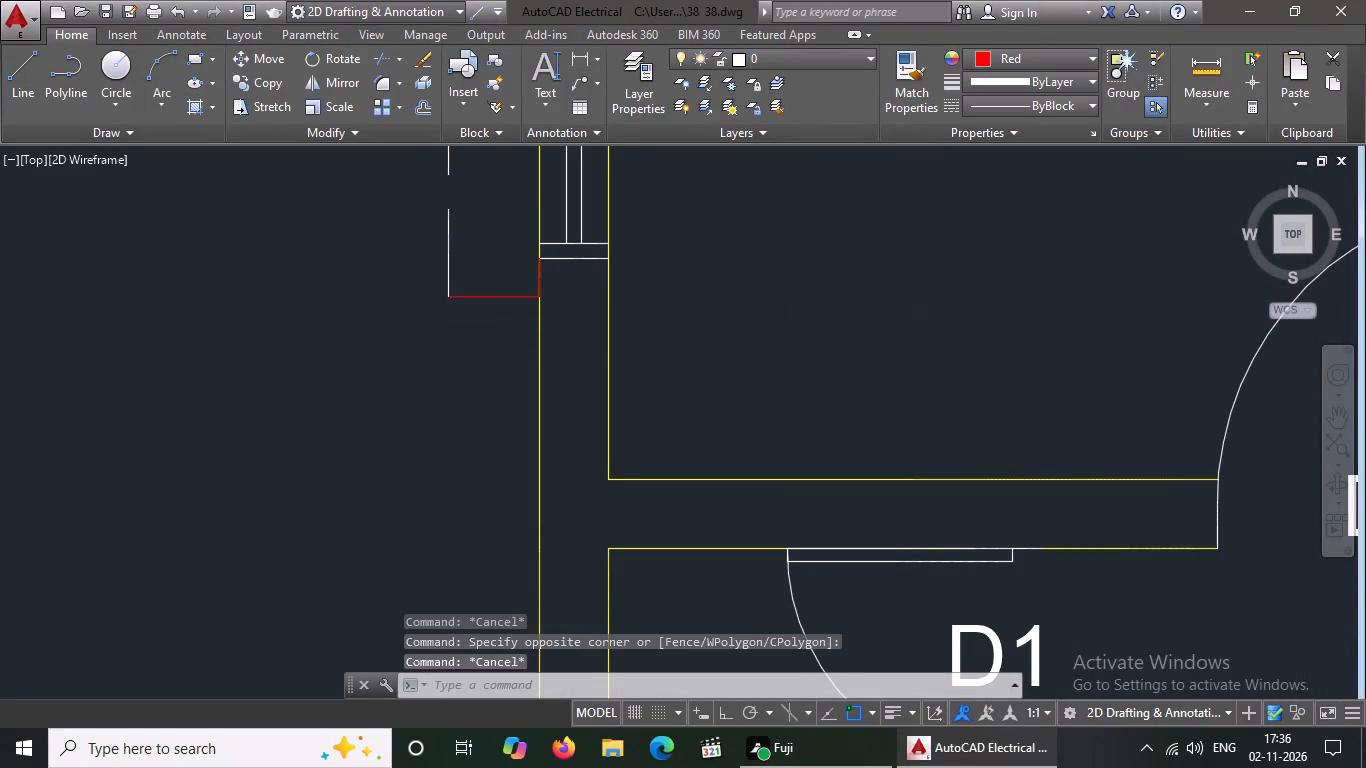
scroll(715, 294, up, 2)
click(711, 255)
click(1052, 50)
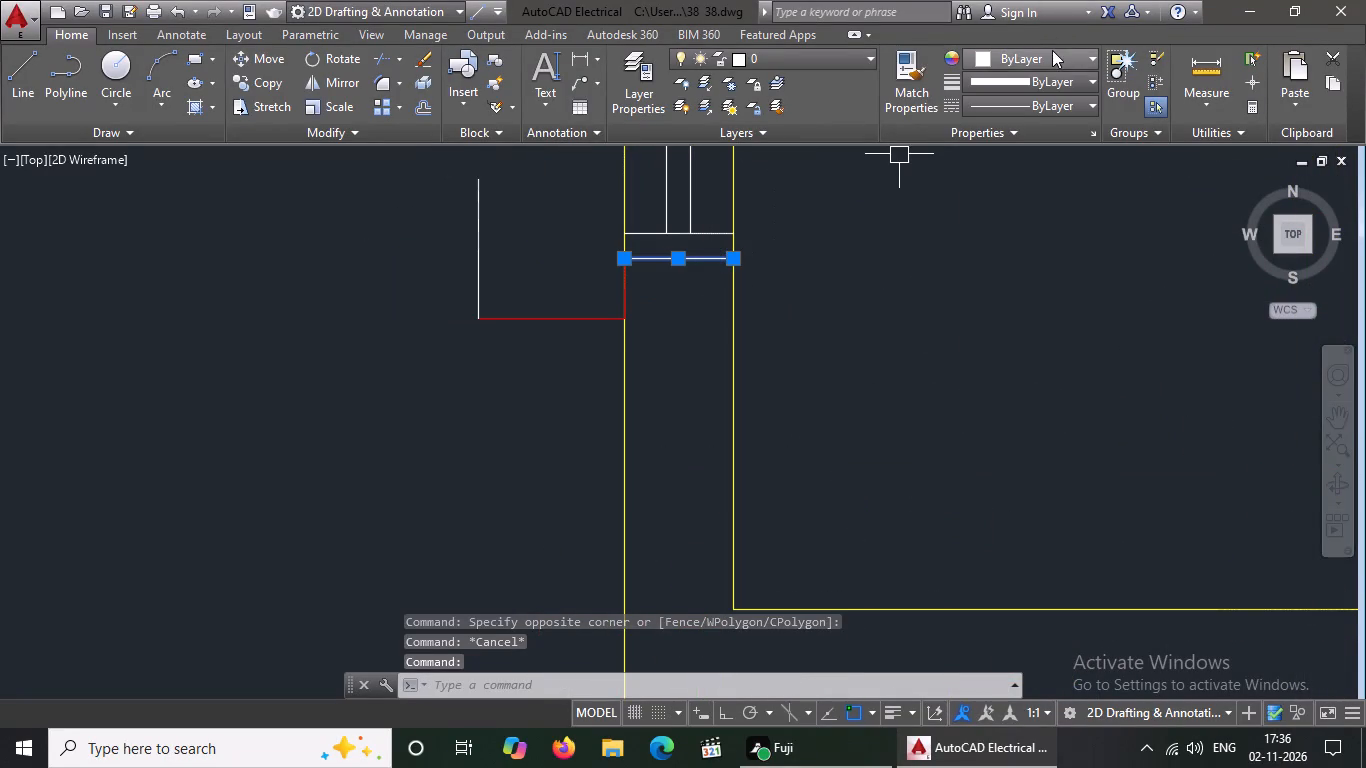
click(973, 264)
key(Escape)
click(651, 232)
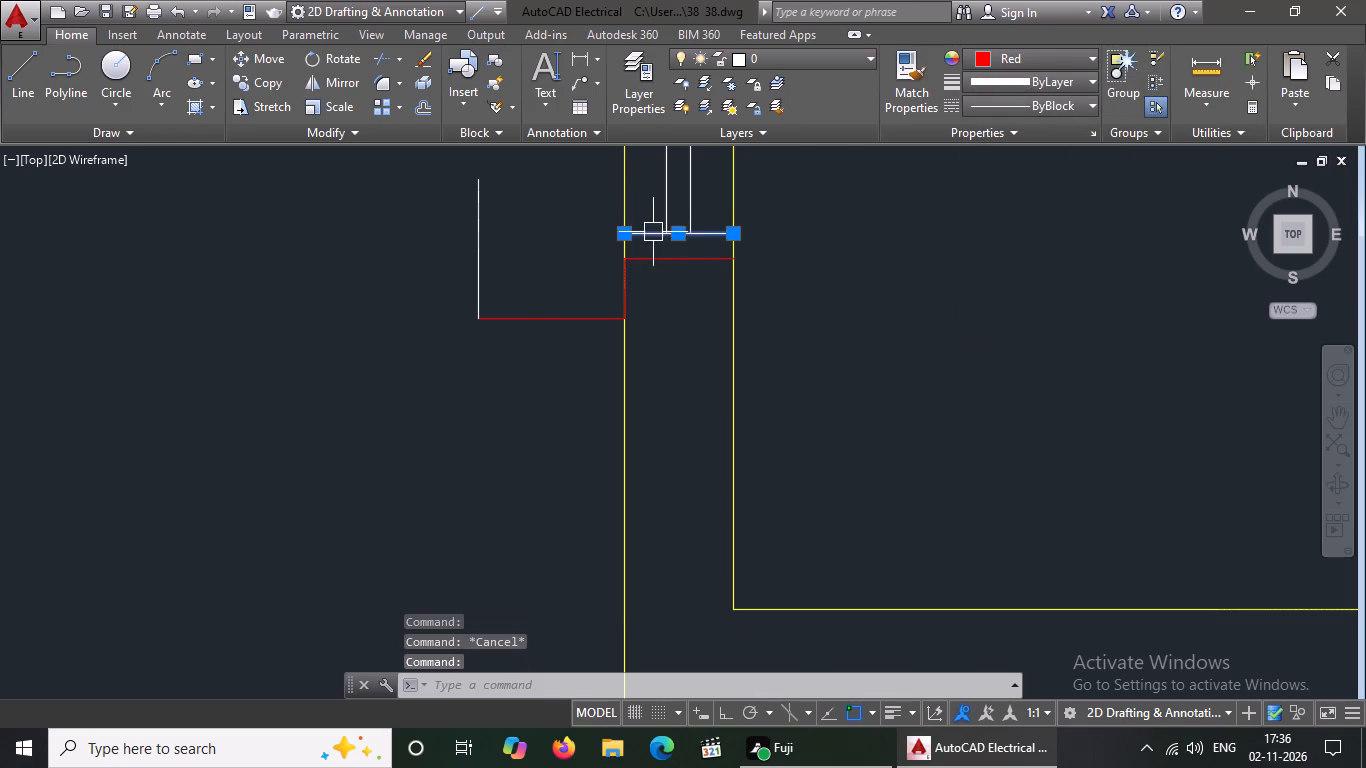
click(1027, 52)
click(974, 256)
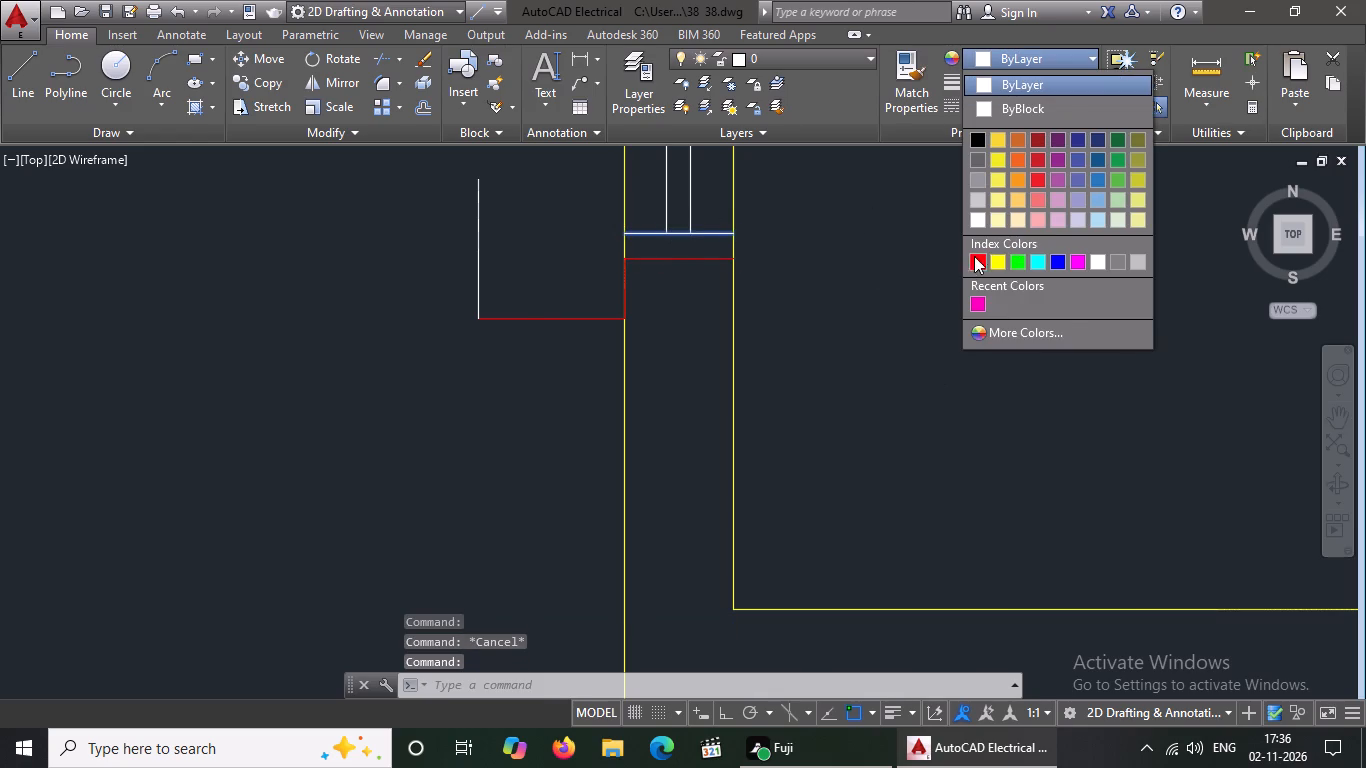
key(Escape)
Colour the outer dashed line and the upper edge lines of the 10' X 8'2" bedroom's west window projection red.
scroll(949, 306, down, 6)
scroll(930, 283, up, 3)
click(925, 313)
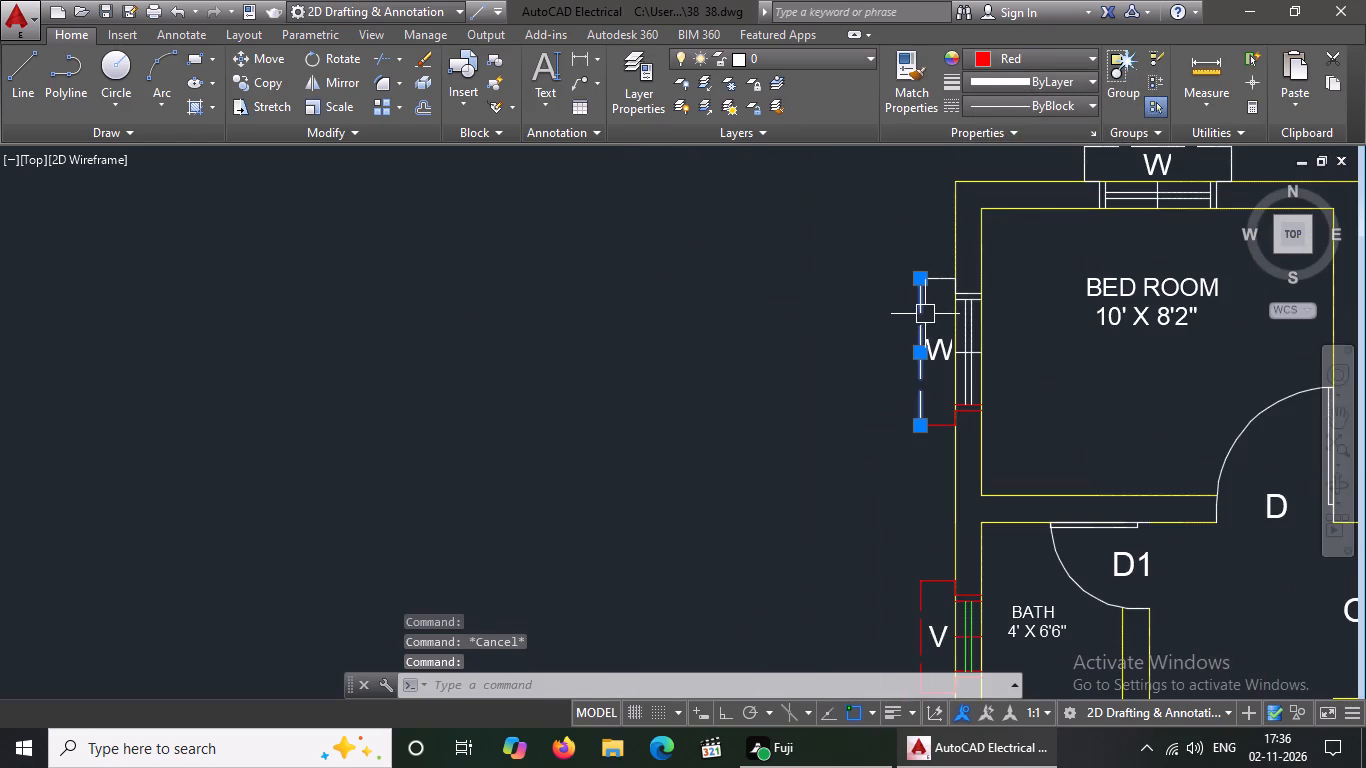
click(1029, 57)
click(974, 261)
key(Escape)
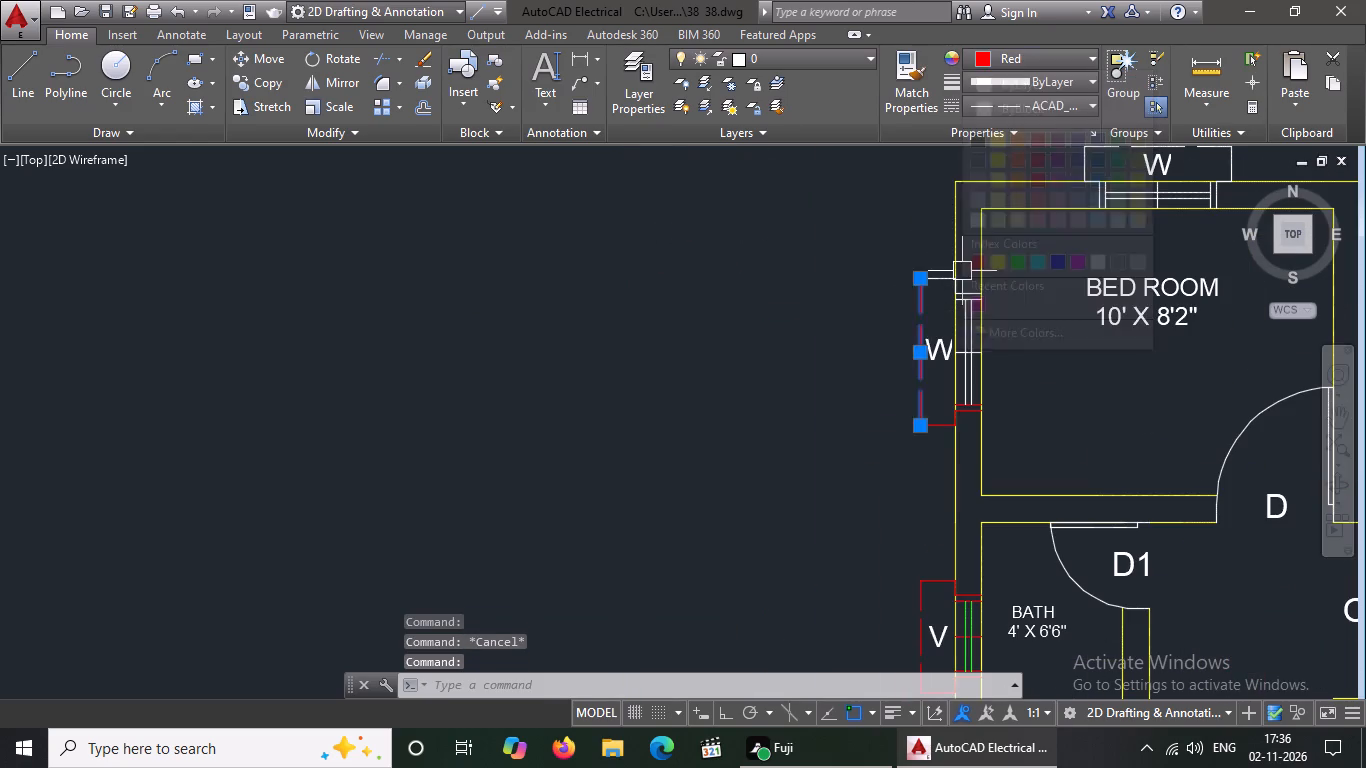
drag(852, 256, 894, 269)
click(964, 305)
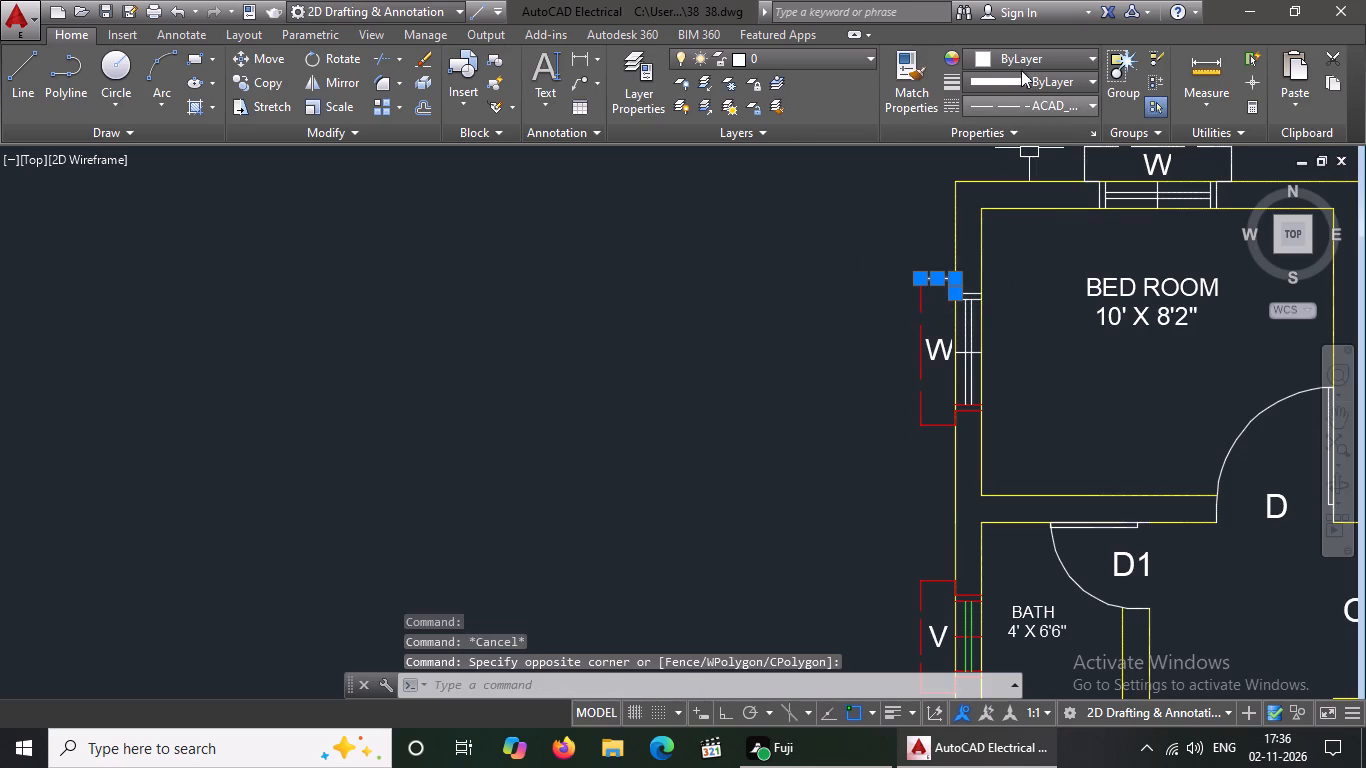
click(1017, 63)
click(977, 259)
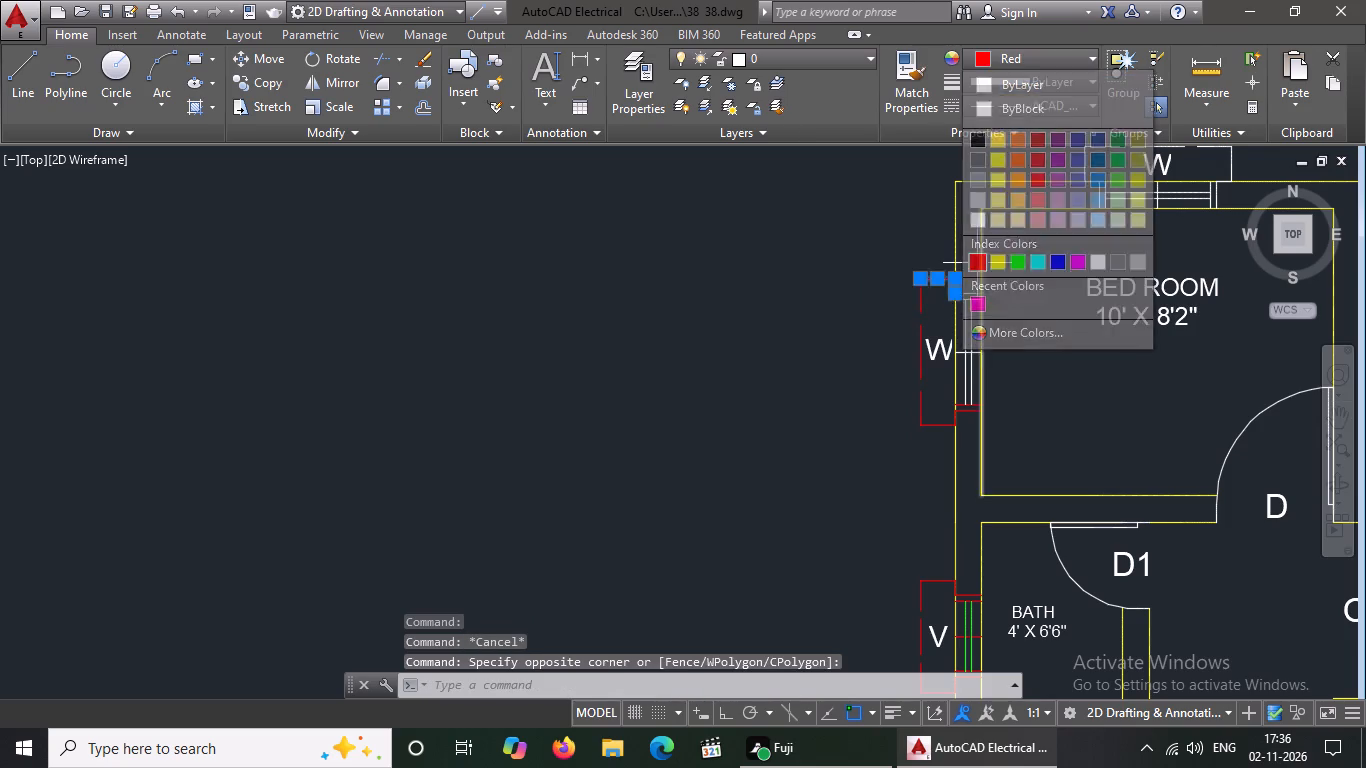
key(Escape)
Colour the two upper jamb lines of the 10' X 8'2" bedroom's west window red.
scroll(959, 255, down, 1)
scroll(1009, 308, up, 3)
click(805, 191)
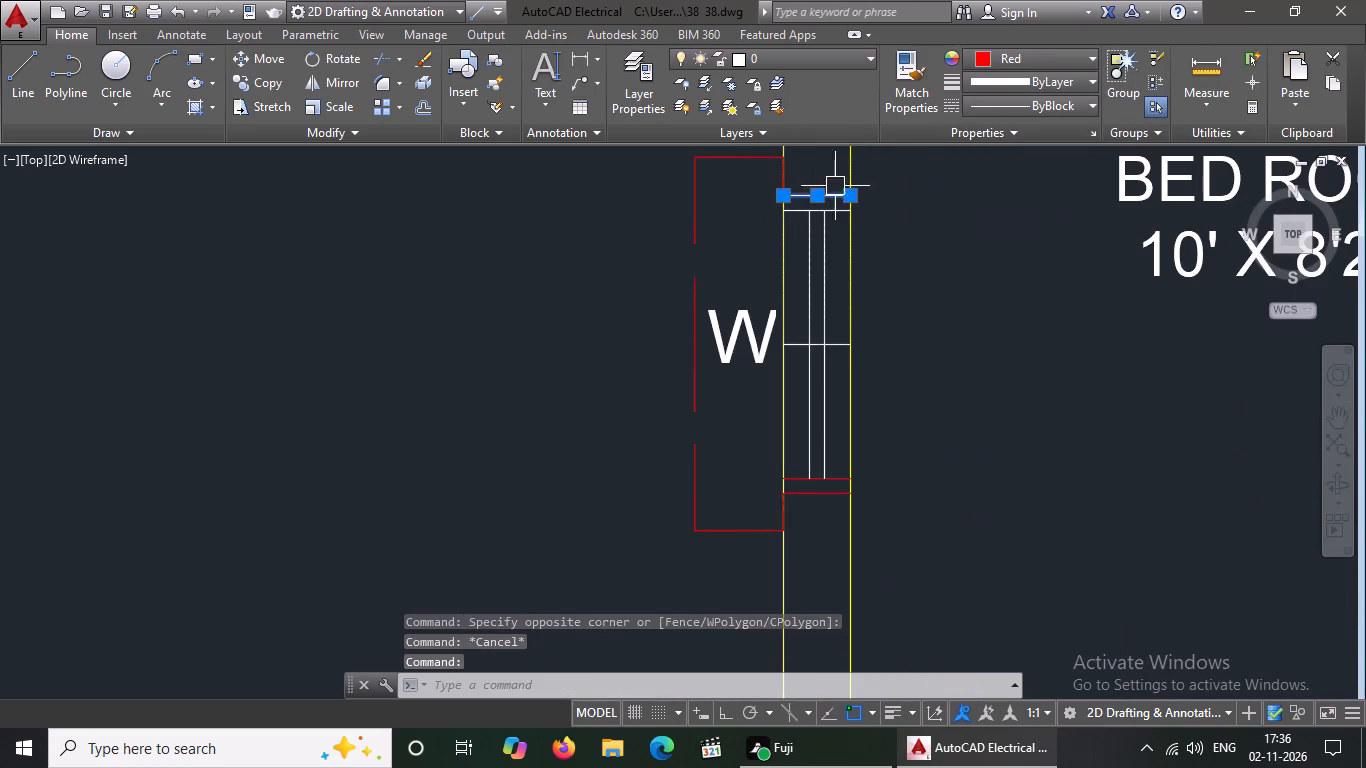
click(1020, 62)
click(974, 257)
key(Escape)
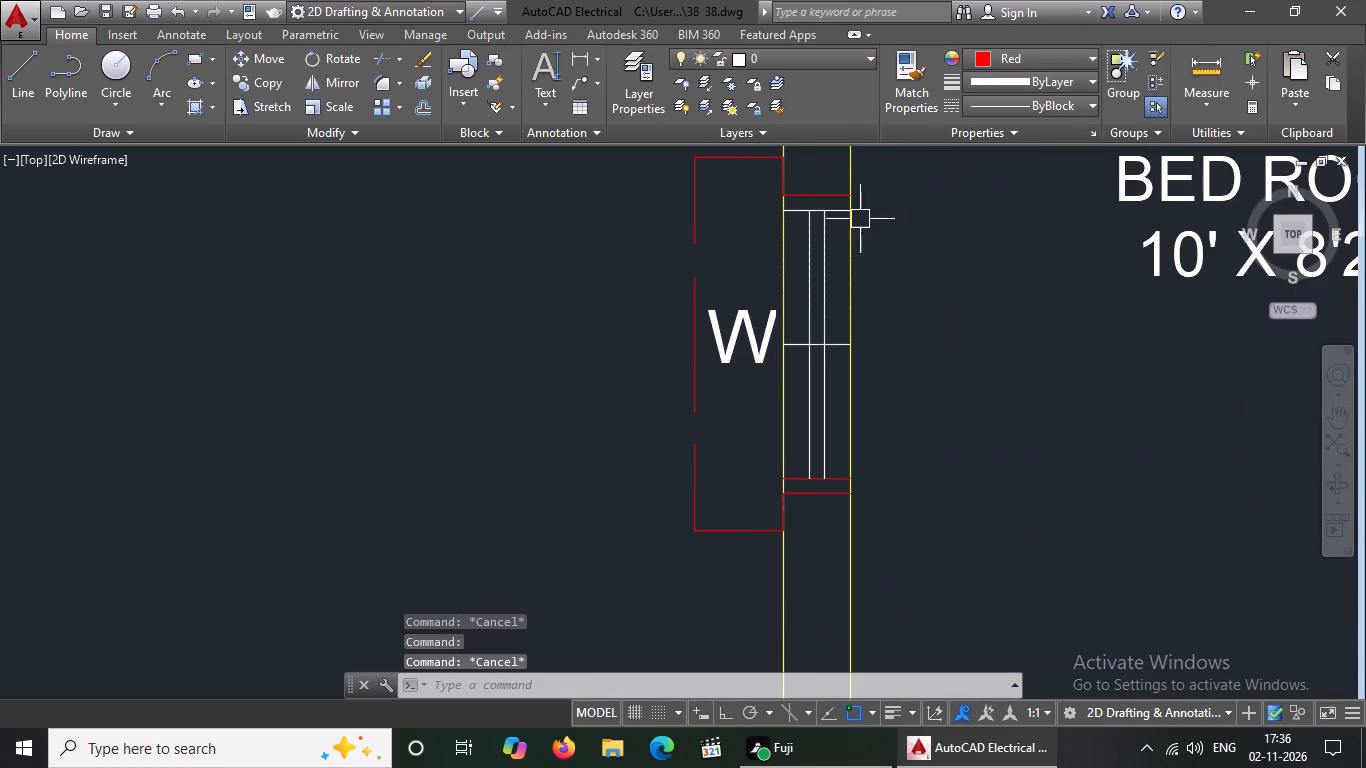
scroll(805, 211, up, 1)
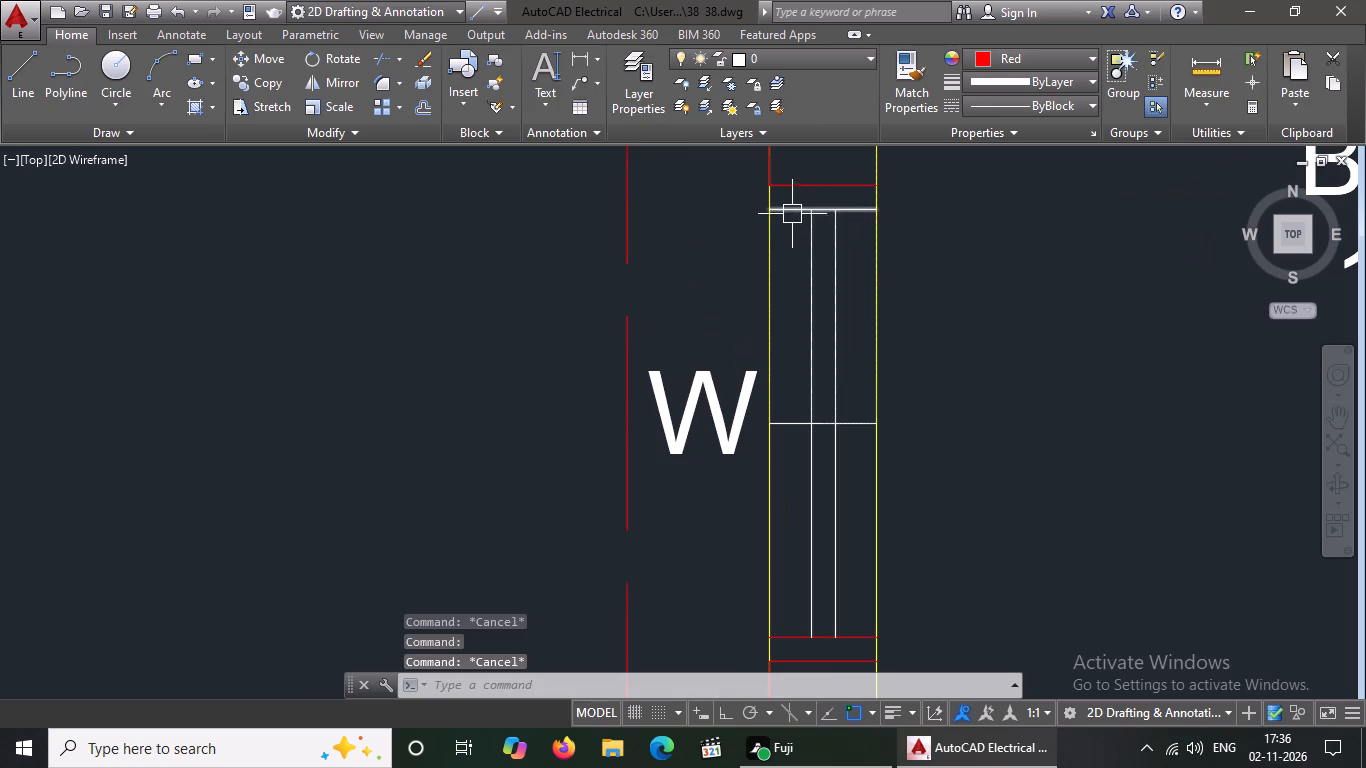
click(791, 210)
drag(1064, 55, 1064, 80)
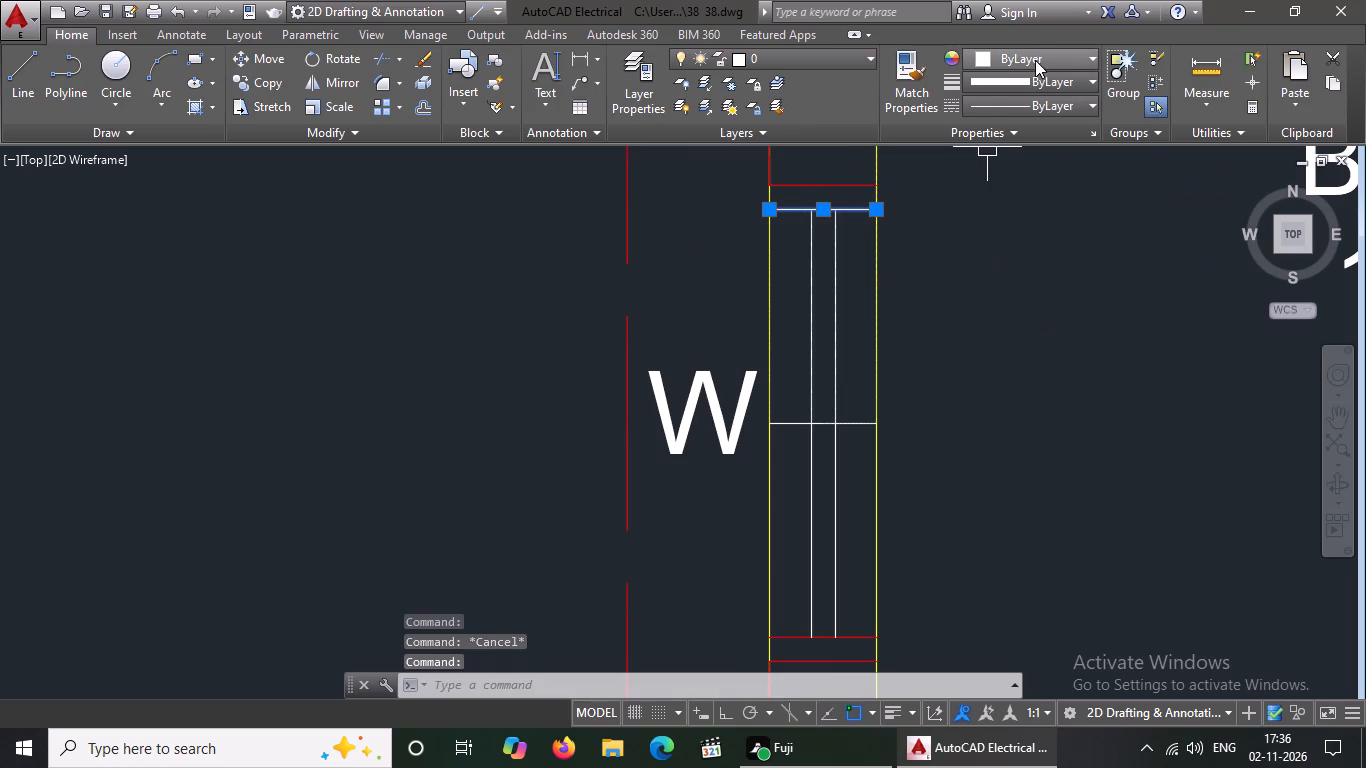
click(1035, 60)
click(978, 258)
key(Escape)
Colour both glazing lines of the 10' X 8'2" bedroom's west window green.
drag(844, 292, 833, 319)
click(831, 322)
click(996, 63)
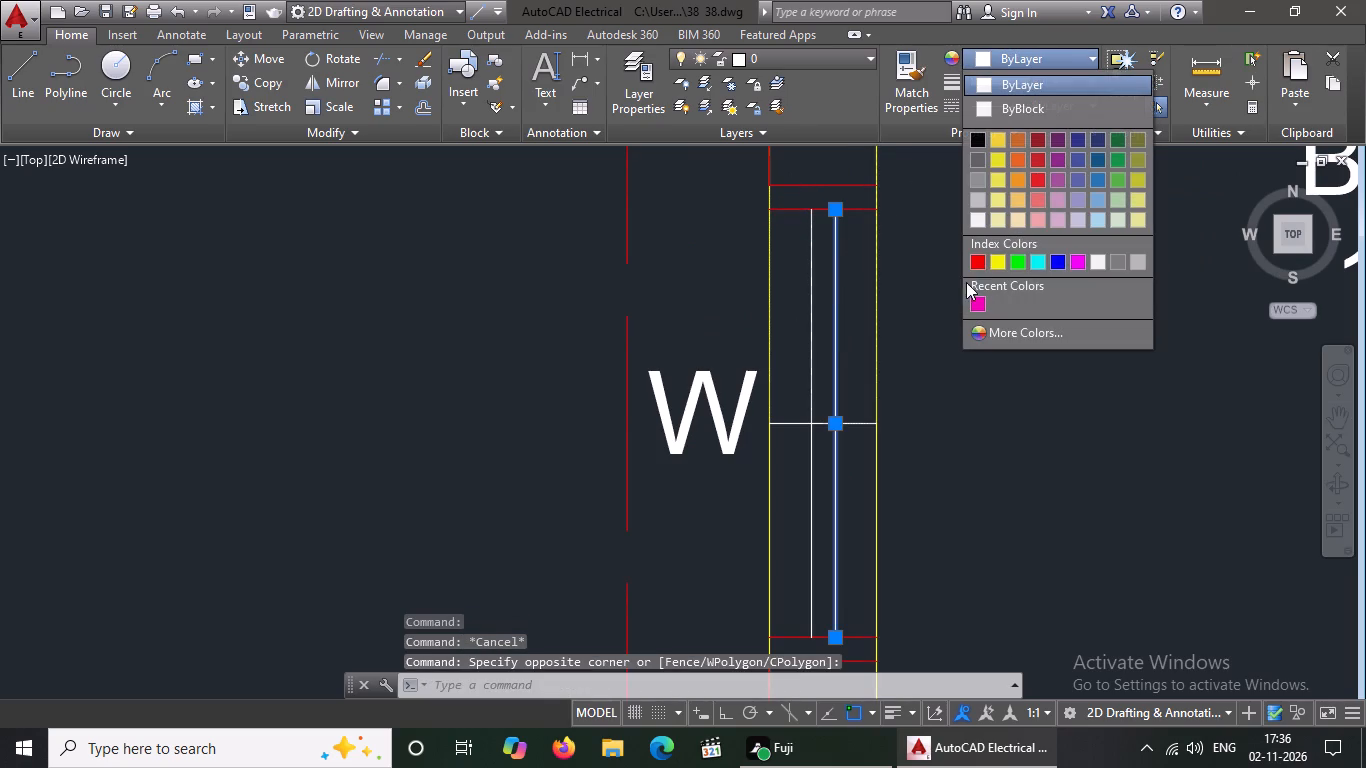
click(1016, 258)
key(Escape)
click(806, 311)
click(1007, 60)
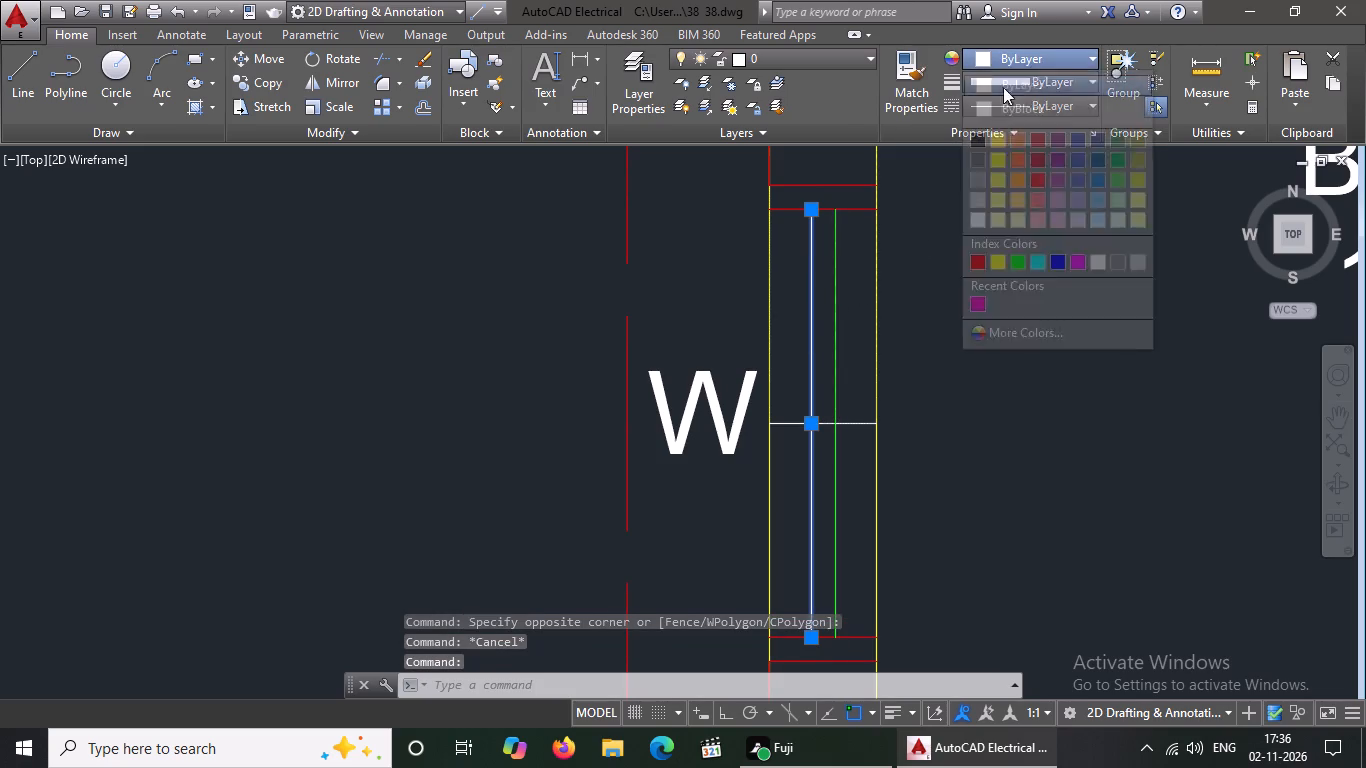
click(1020, 259)
key(Escape)
Colour the middle cross line of the 10' X 8'2" bedroom's west window red.
click(793, 425)
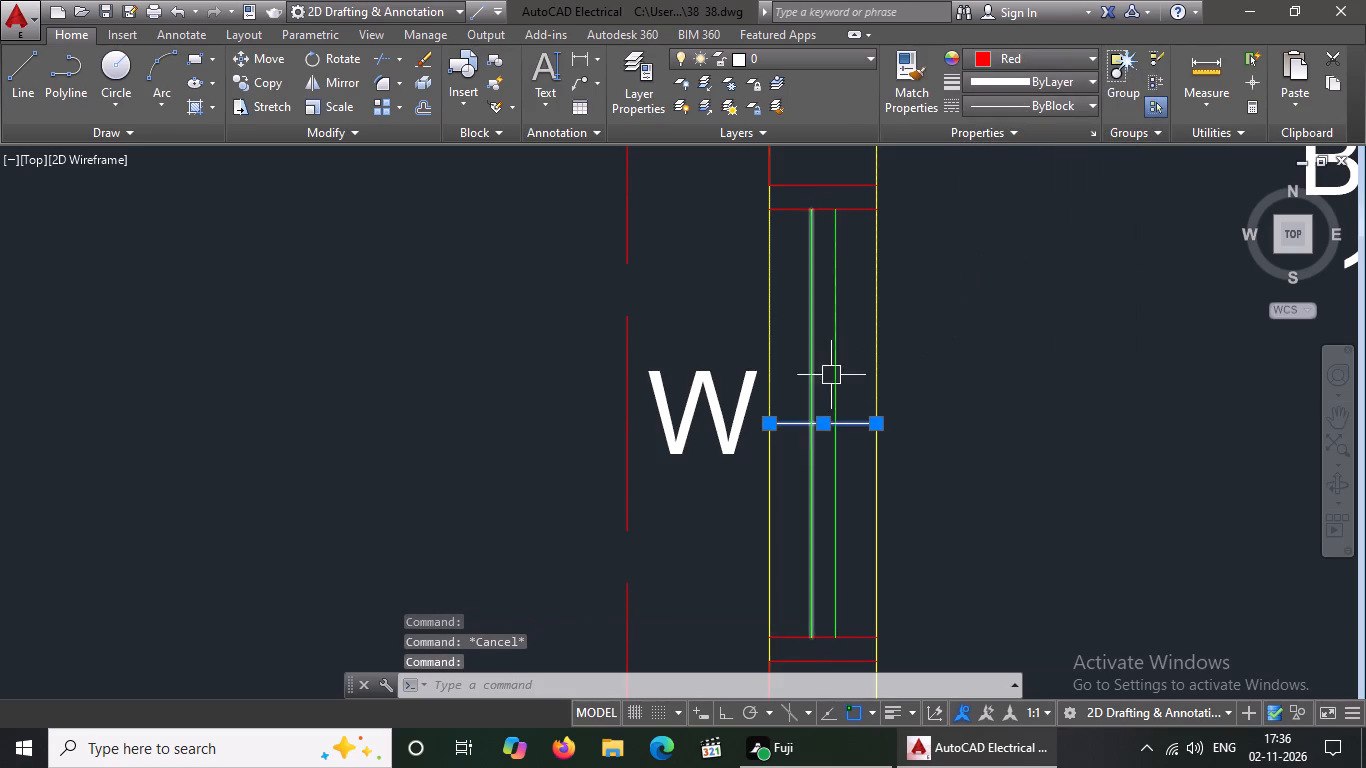
click(978, 63)
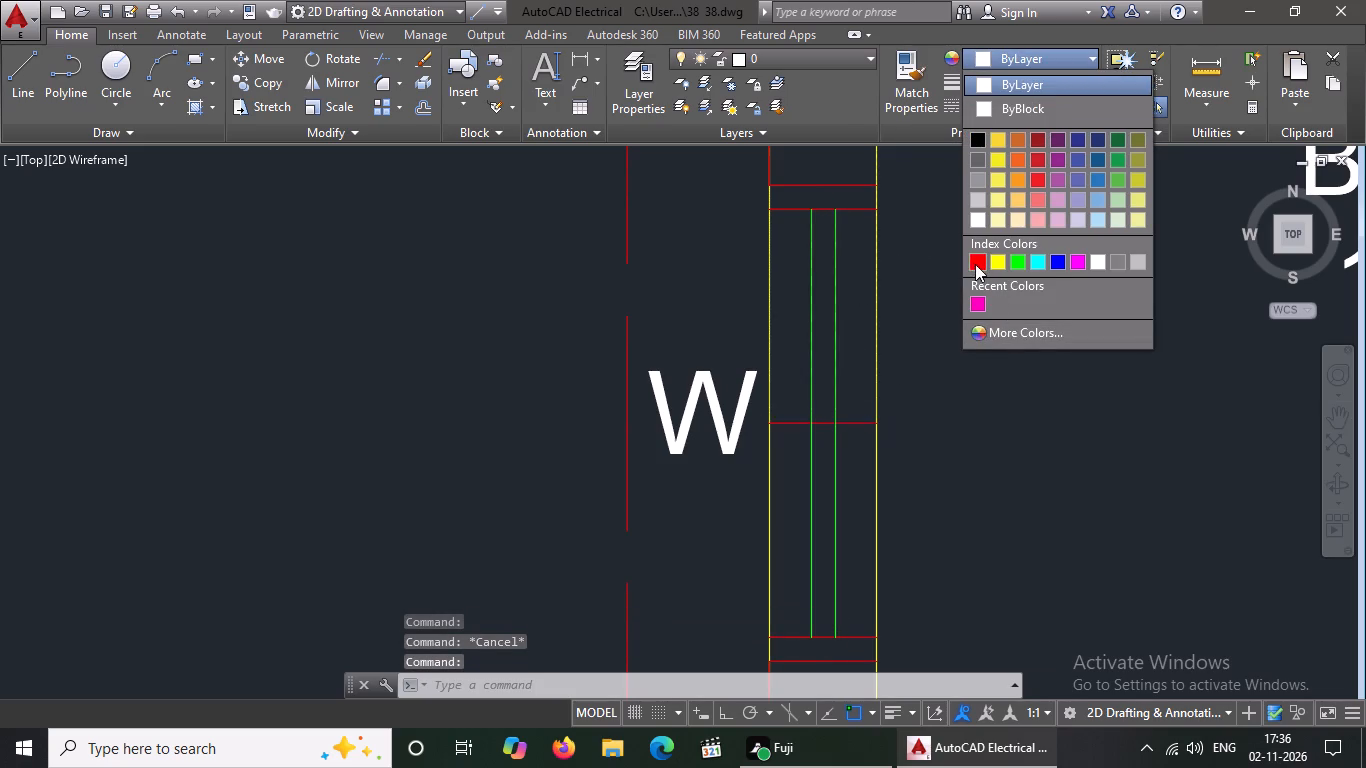
click(975, 264)
key(Escape)
scroll(945, 310, down, 5)
key(Escape)
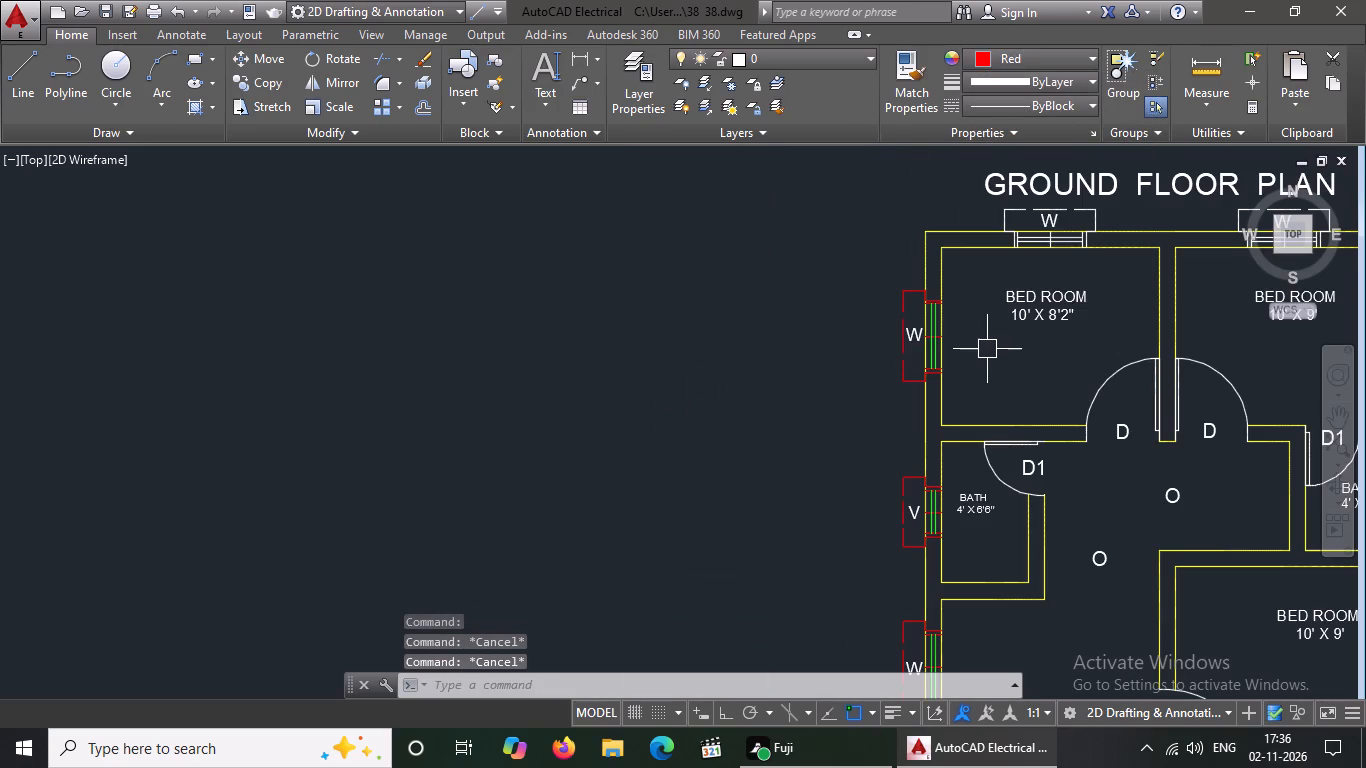
Colour the west edge lines and the outer dashed line of the 10' X 8'2" bedroom's north window projection red.
scroll(1105, 309, up, 1)
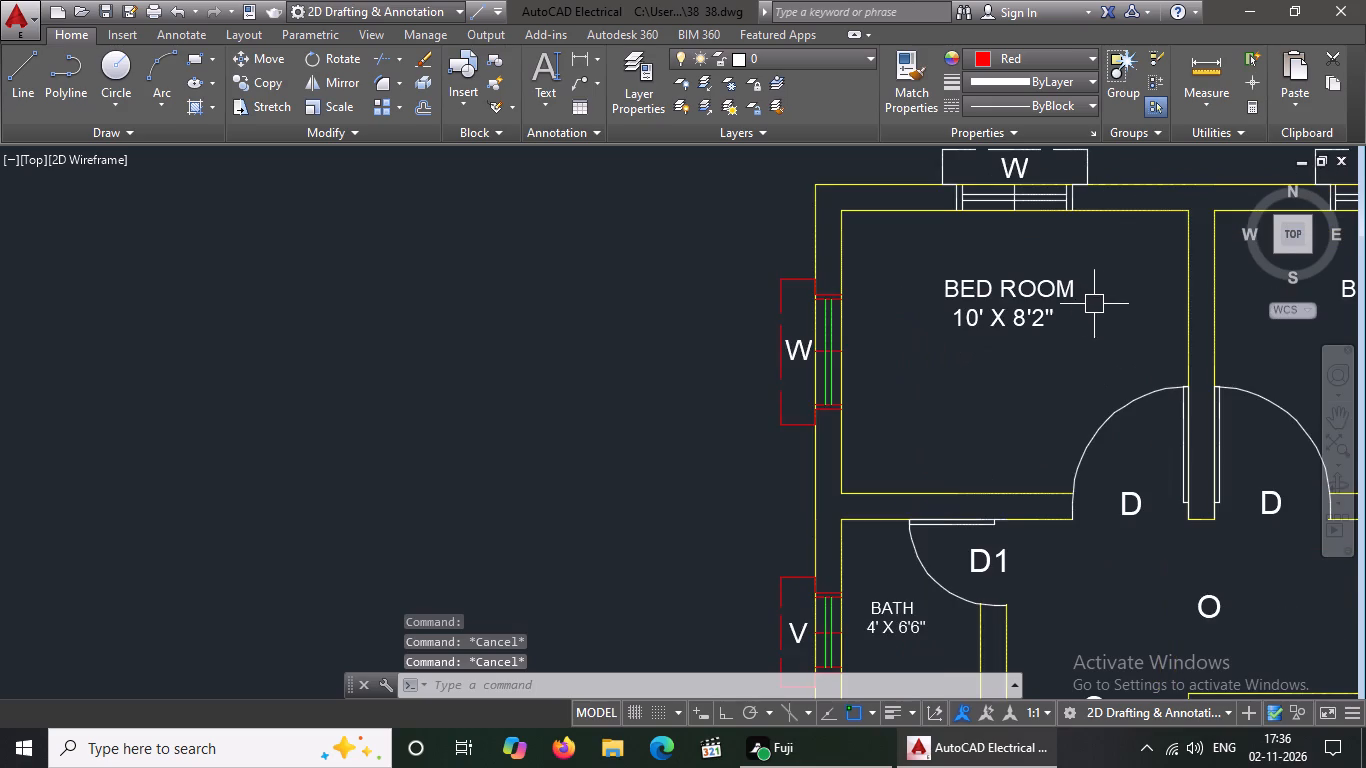
scroll(1069, 336, down, 1)
scroll(1037, 412, down, 1)
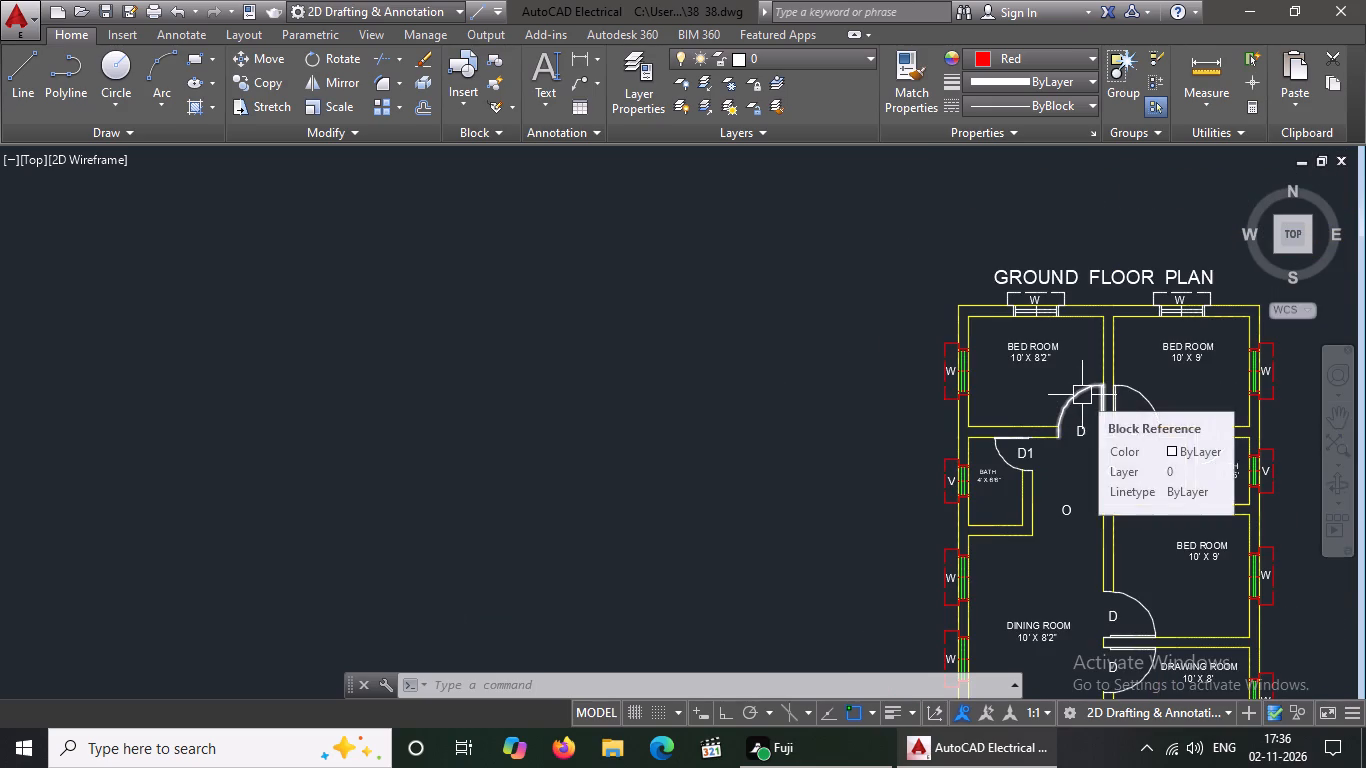
key(Escape)
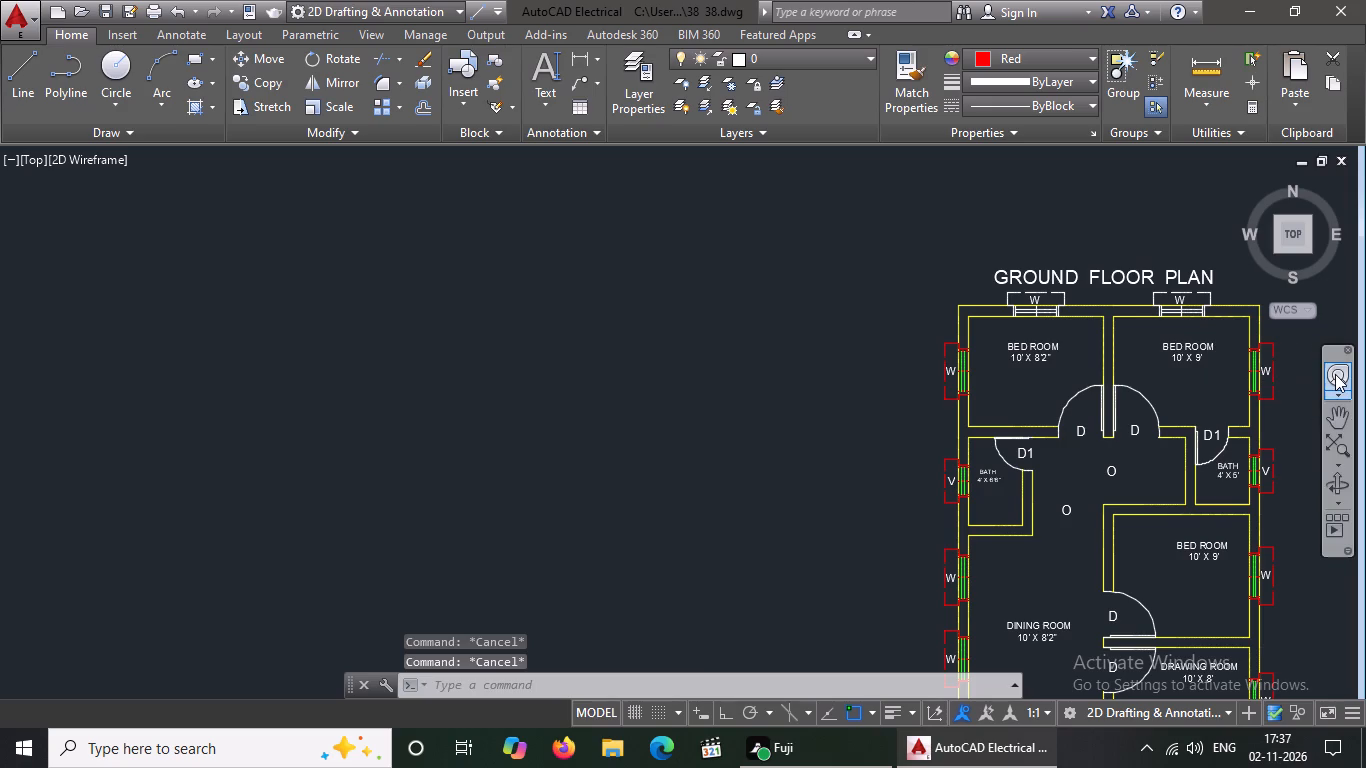
scroll(1134, 337, up, 1)
scroll(1013, 314, up, 3)
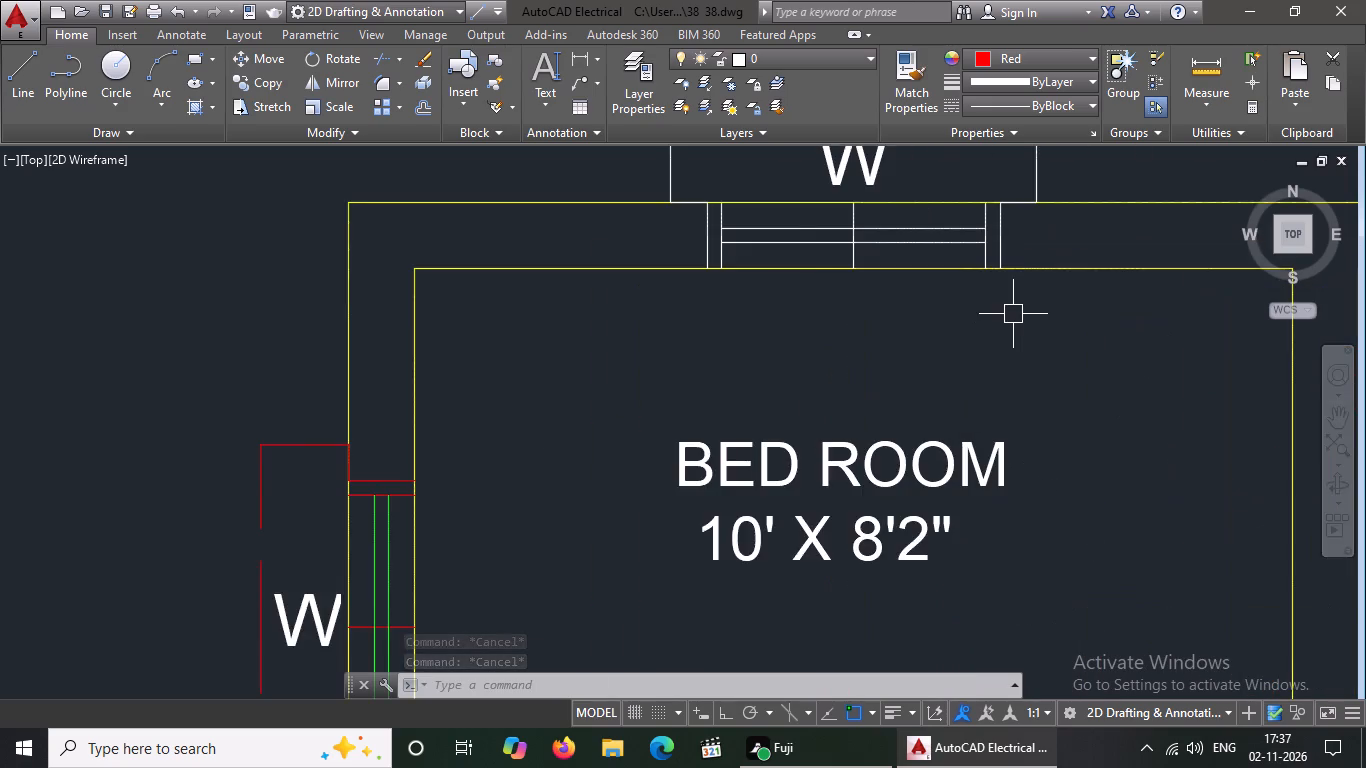
scroll(1013, 314, down, 3)
scroll(1080, 190, up, 2)
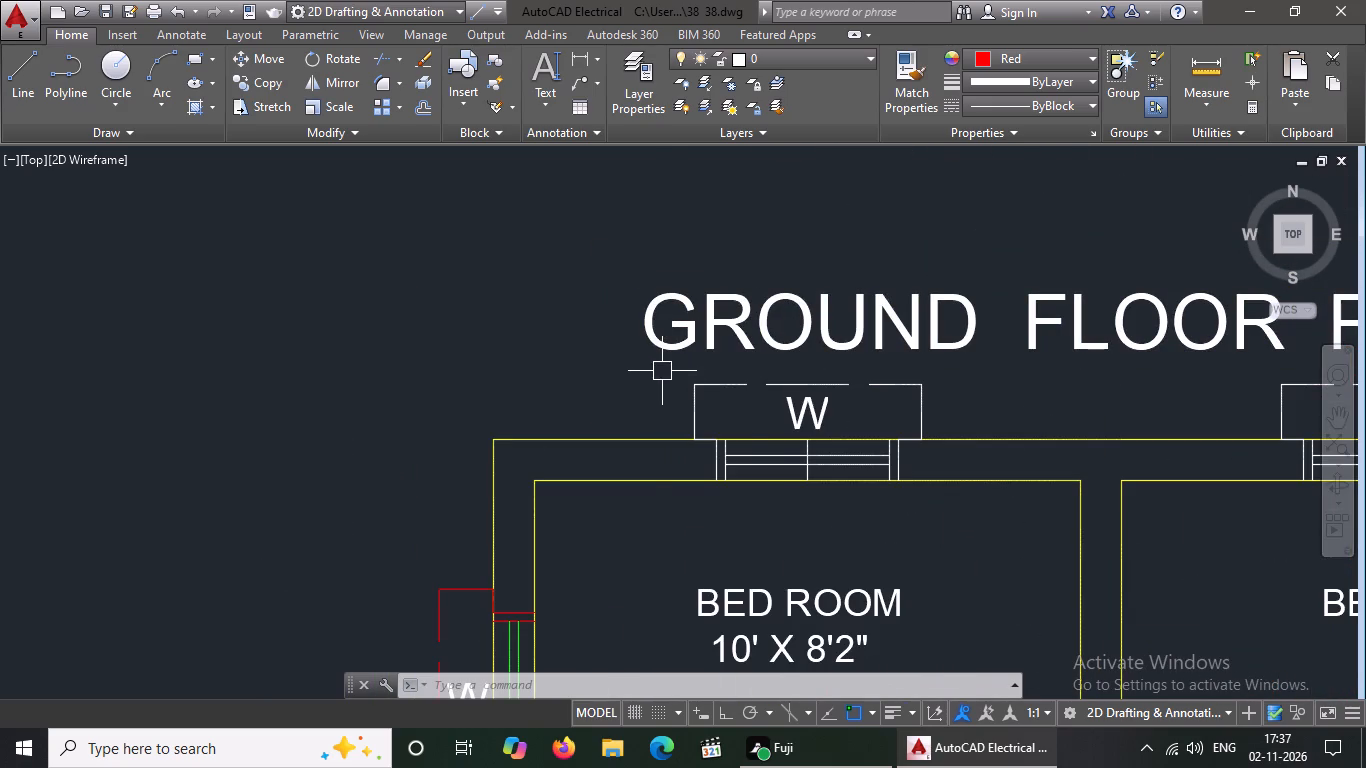
click(662, 370)
click(738, 451)
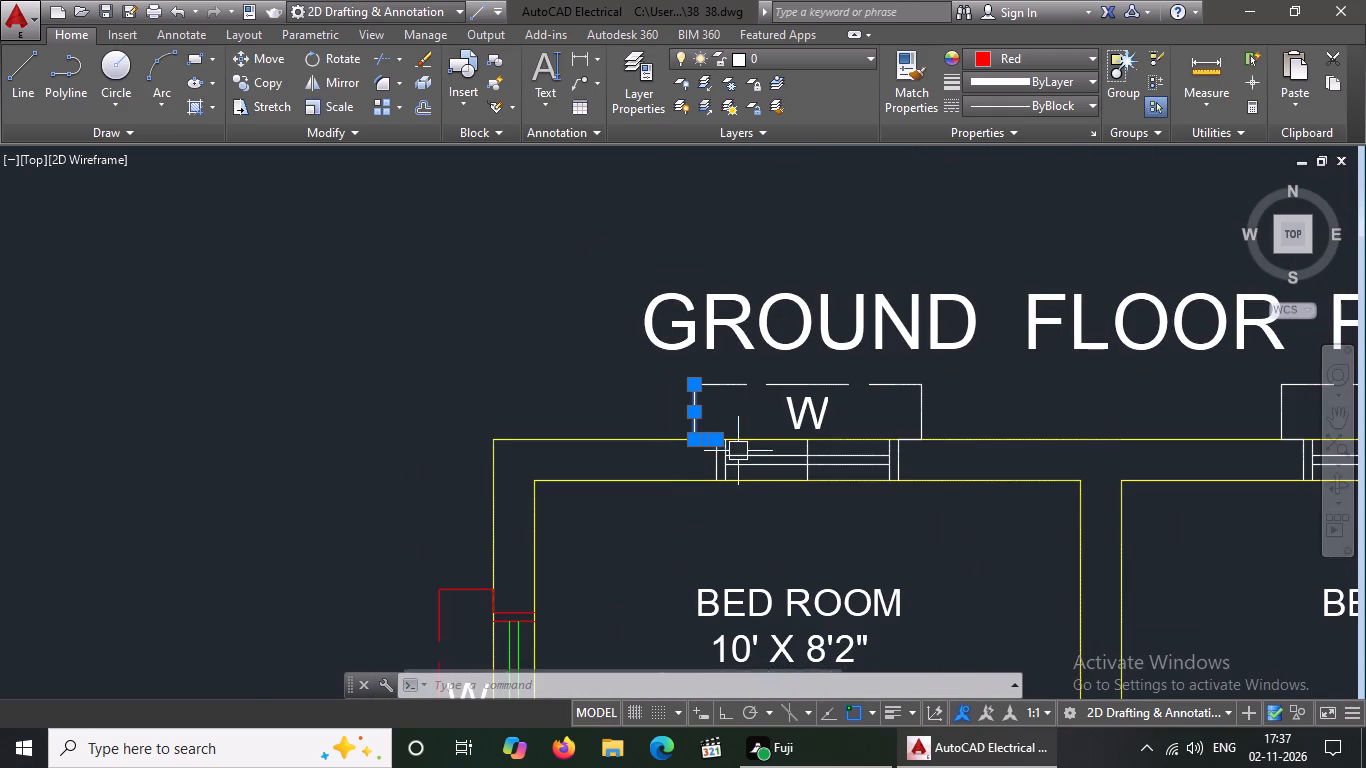
click(1005, 69)
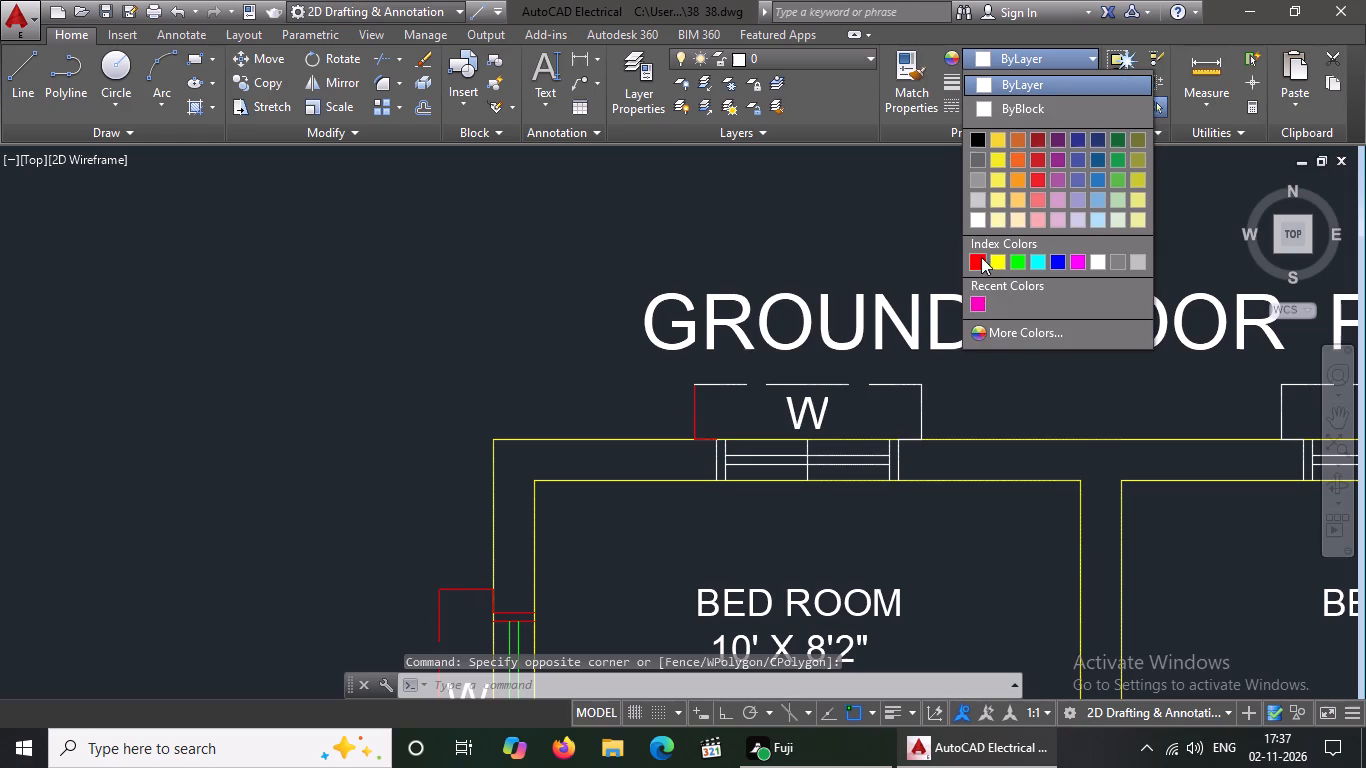
click(976, 259)
click(767, 378)
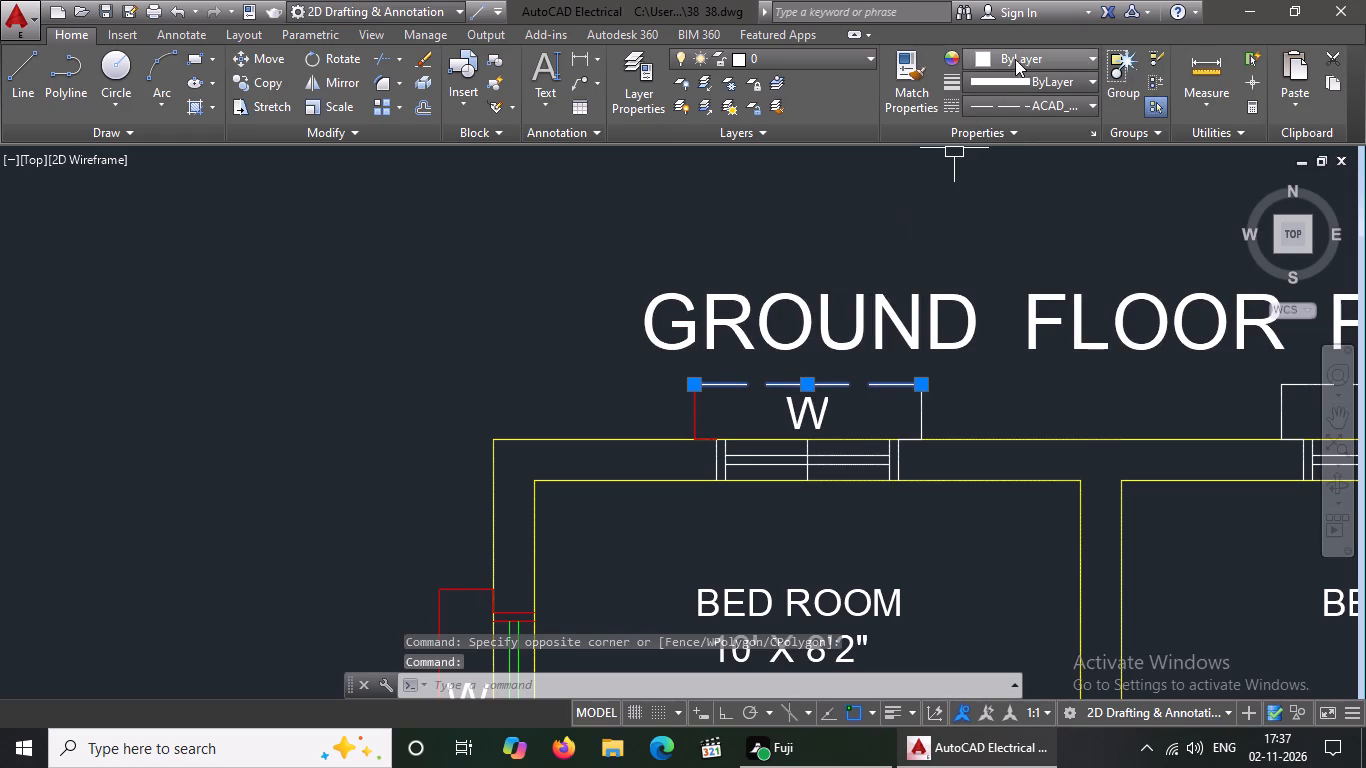
click(1016, 59)
click(972, 252)
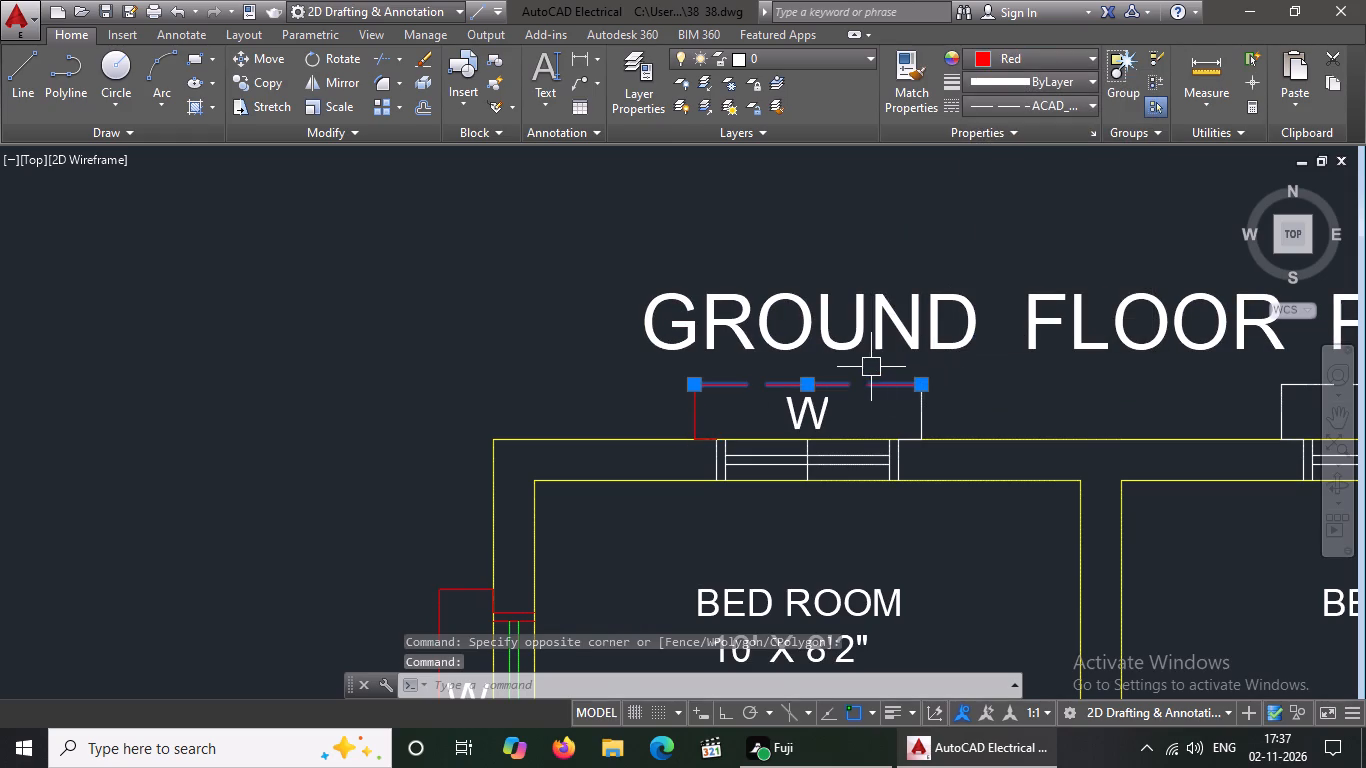
Colour the east edge lines of the 10' X 8'2" bedroom's north window projection red.
click(870, 366)
click(946, 457)
click(1035, 64)
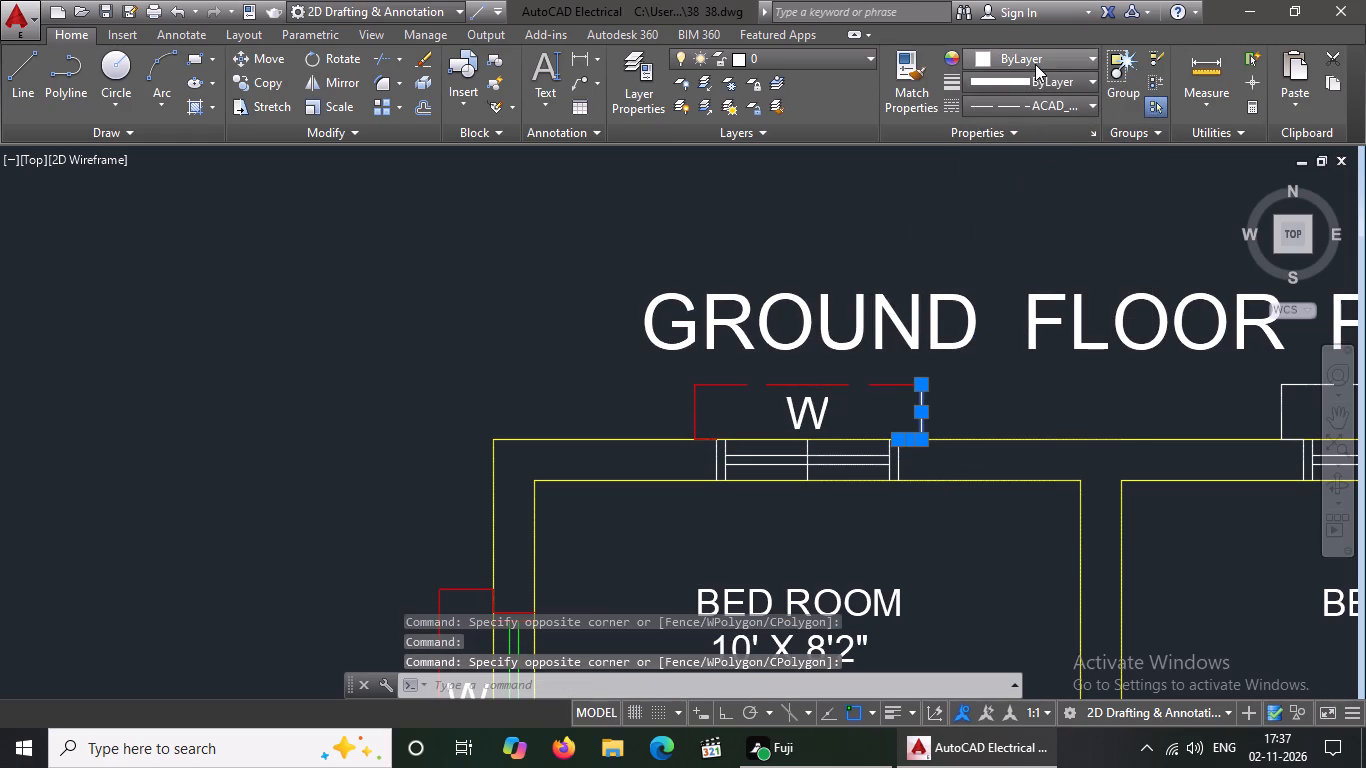
click(975, 259)
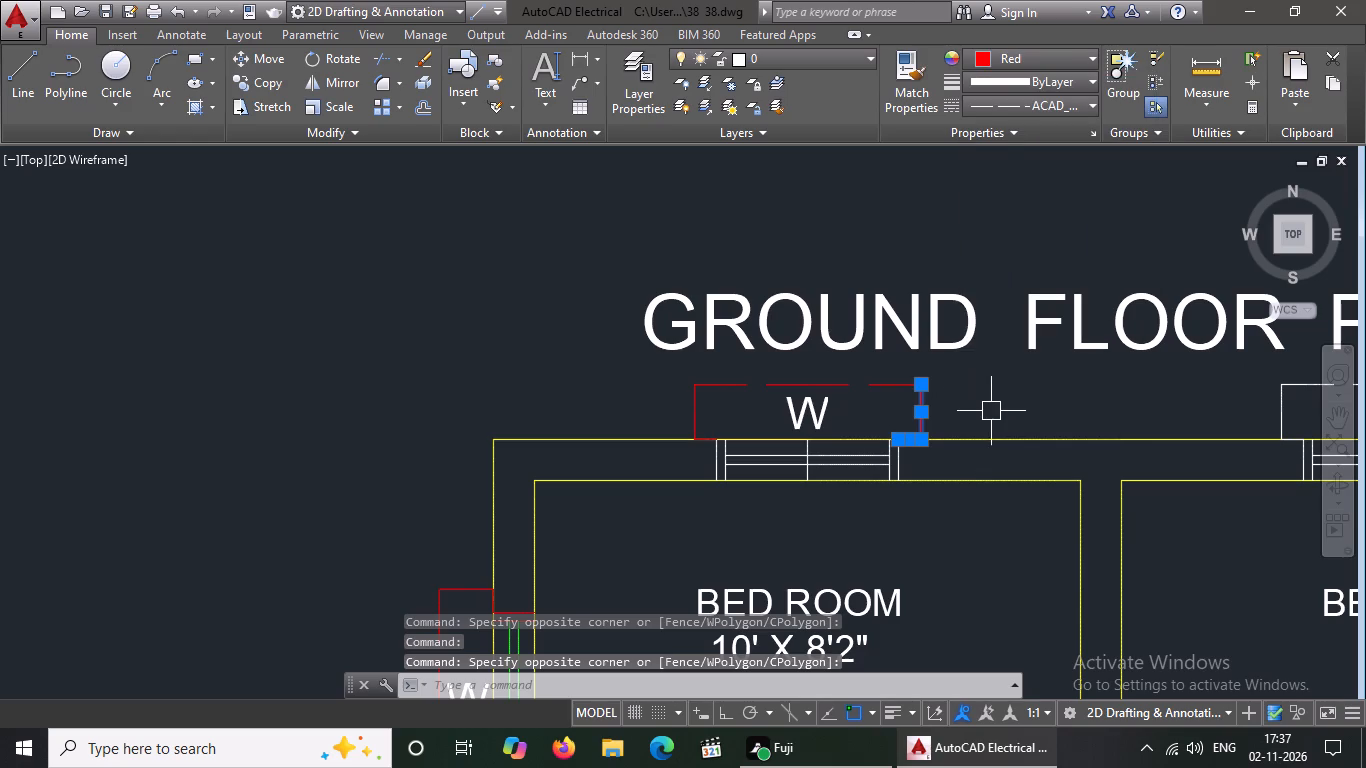
key(Escape)
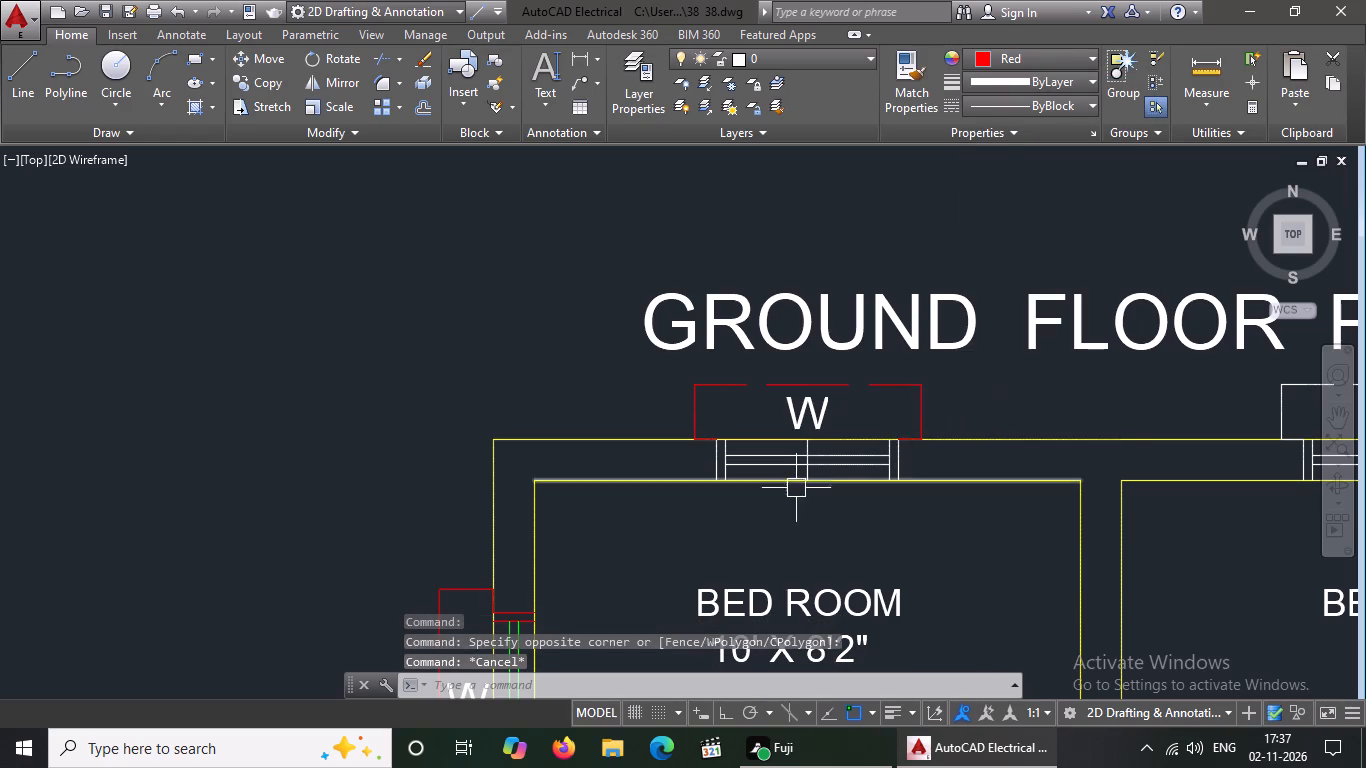
Colour both glazing lines of the 10' X 8'2" bedroom's north window green.
scroll(793, 479, up, 2)
click(794, 447)
click(1012, 51)
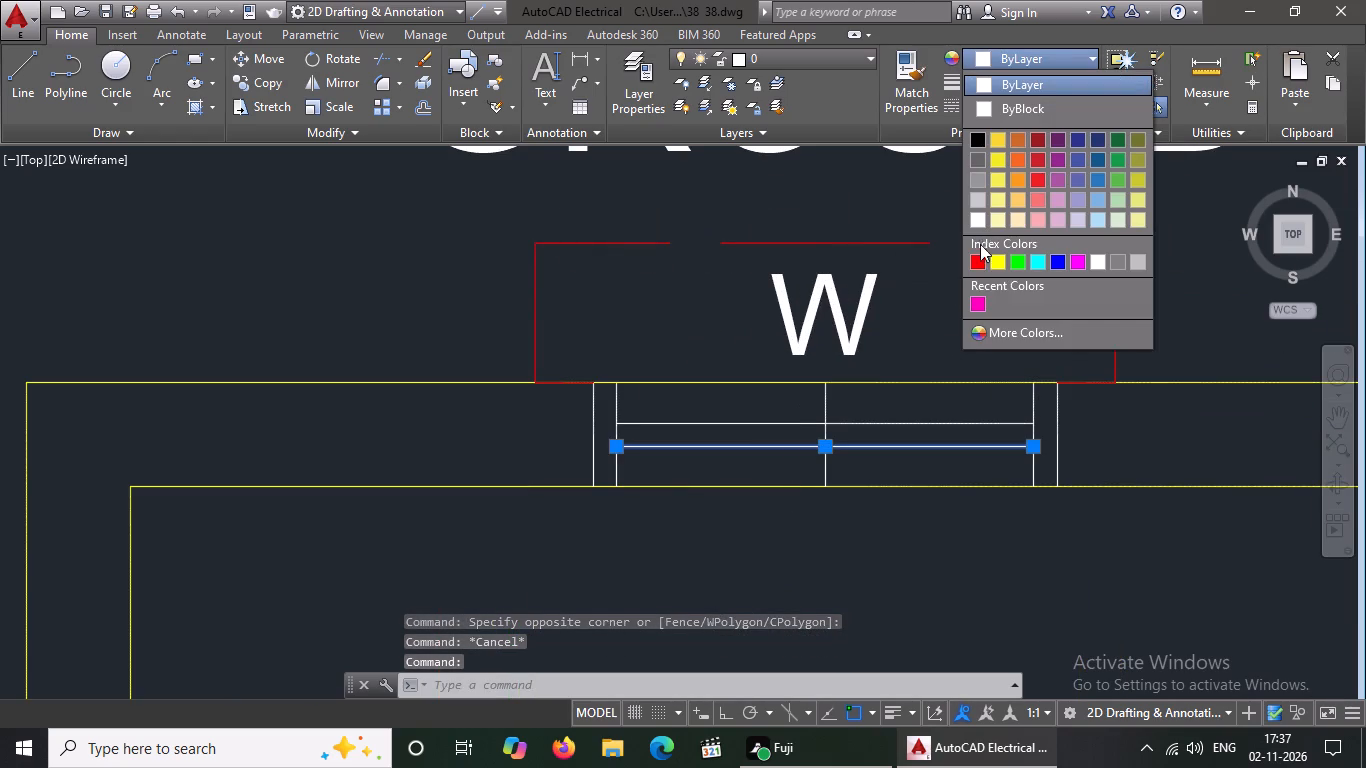
click(1017, 261)
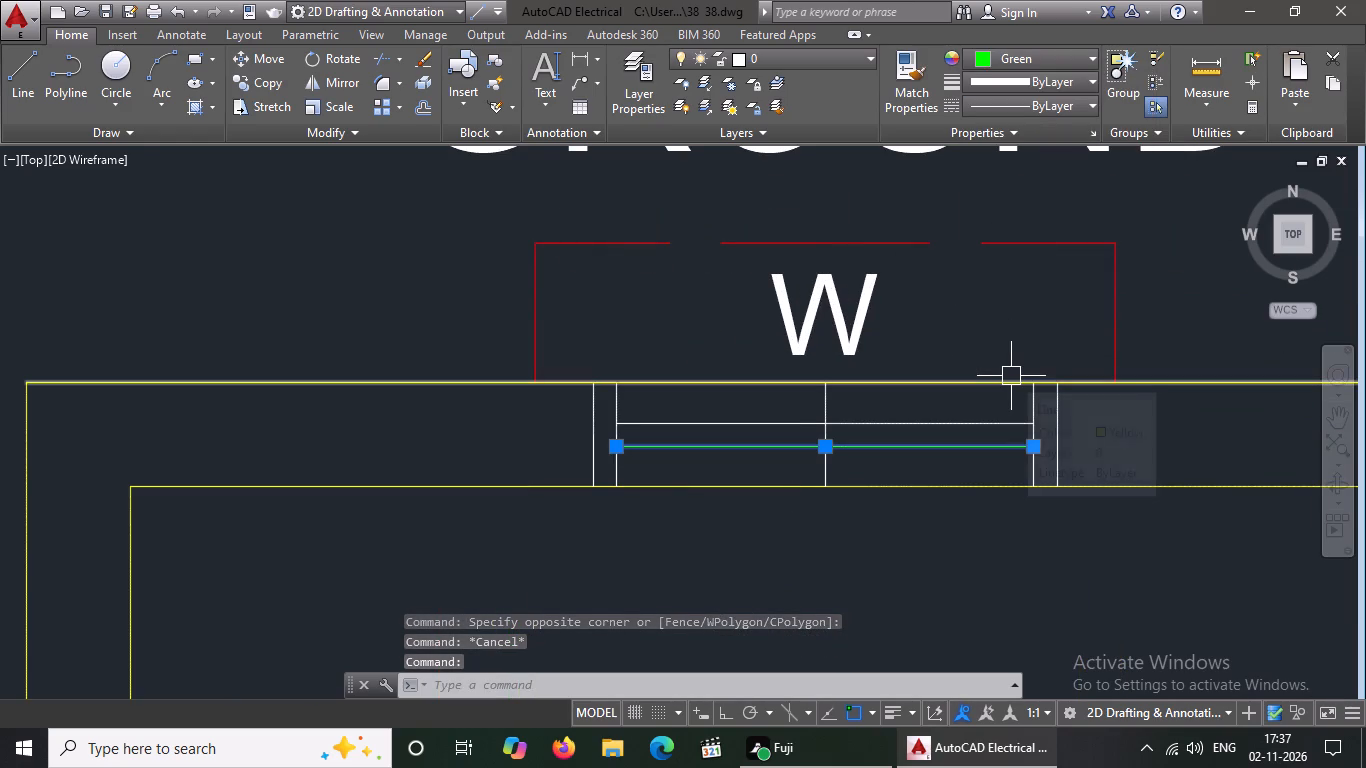
key(Escape)
click(935, 421)
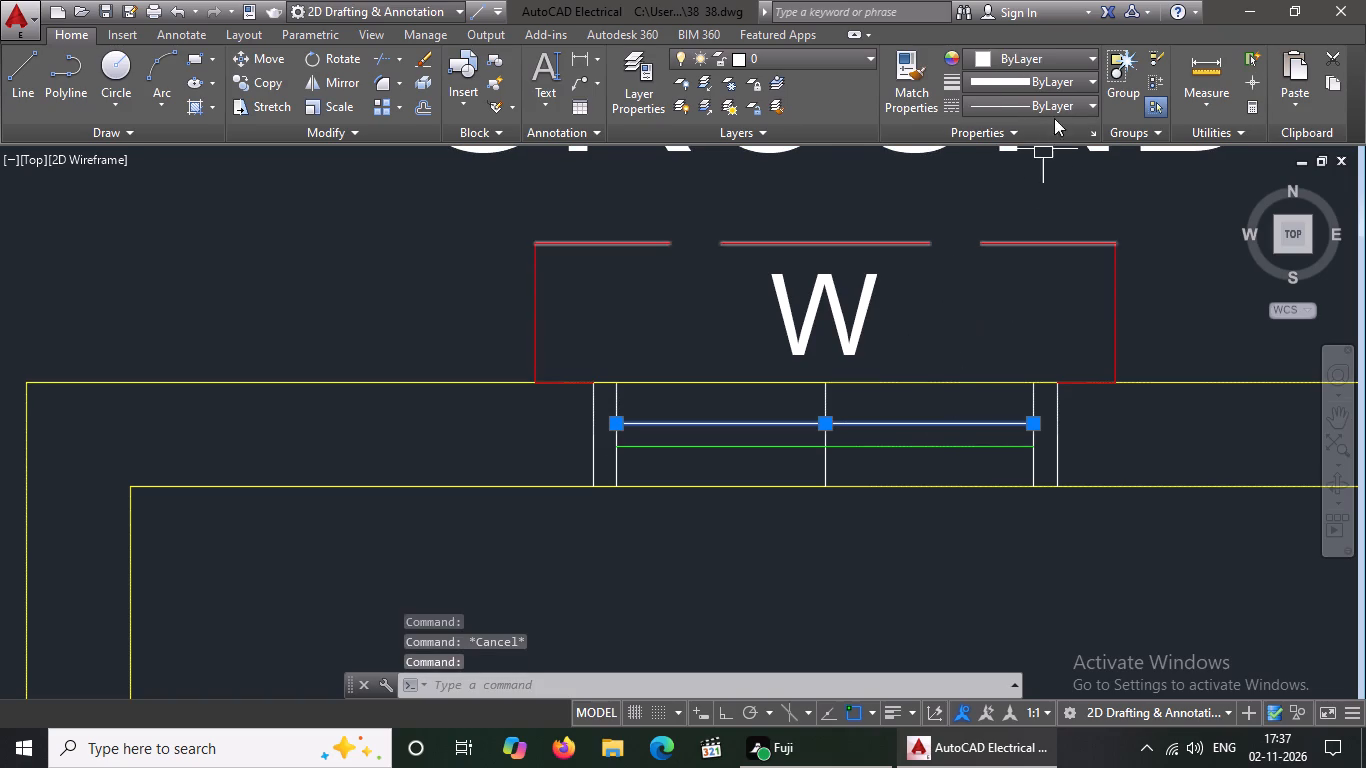
click(1046, 63)
click(1018, 257)
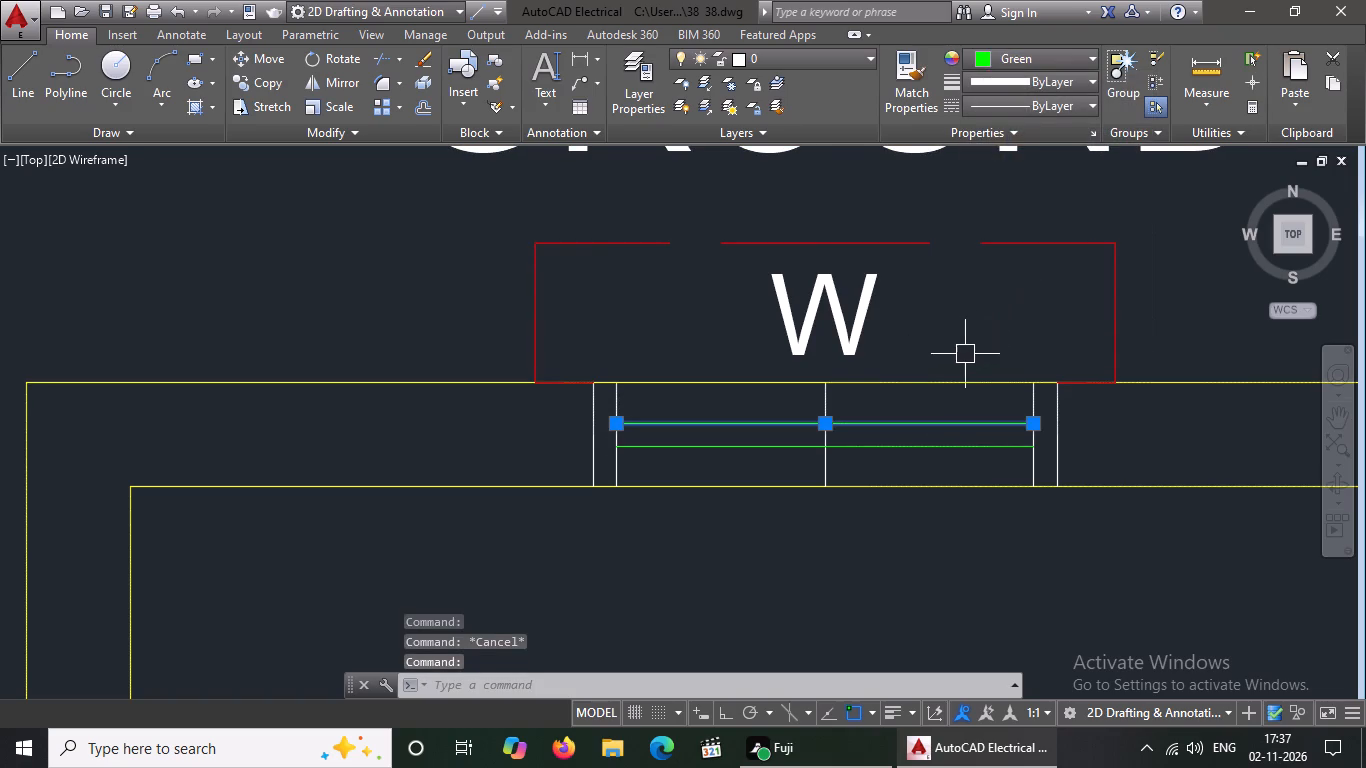
key(Escape)
Colour the two west jamb lines of the 10' X 8'2" bedroom's north window red.
click(578, 346)
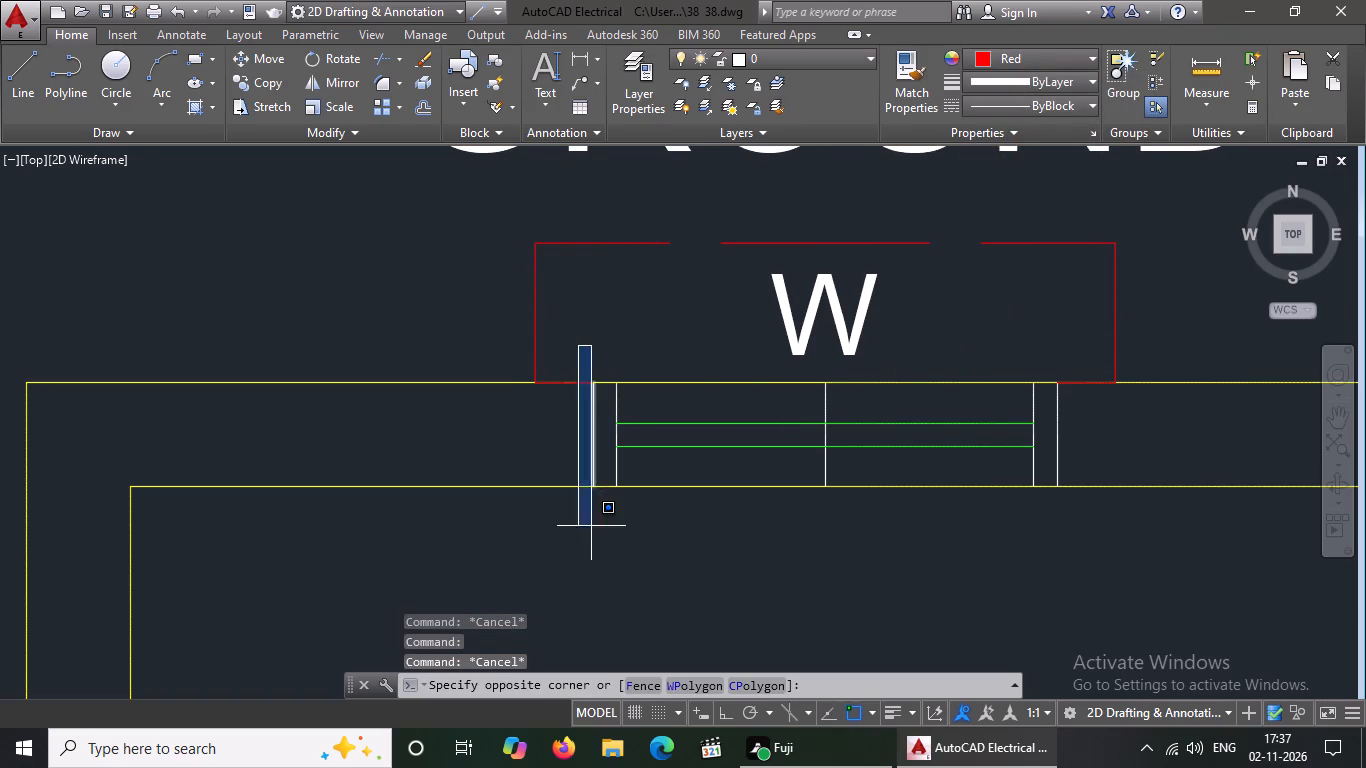
click(612, 520)
click(1008, 64)
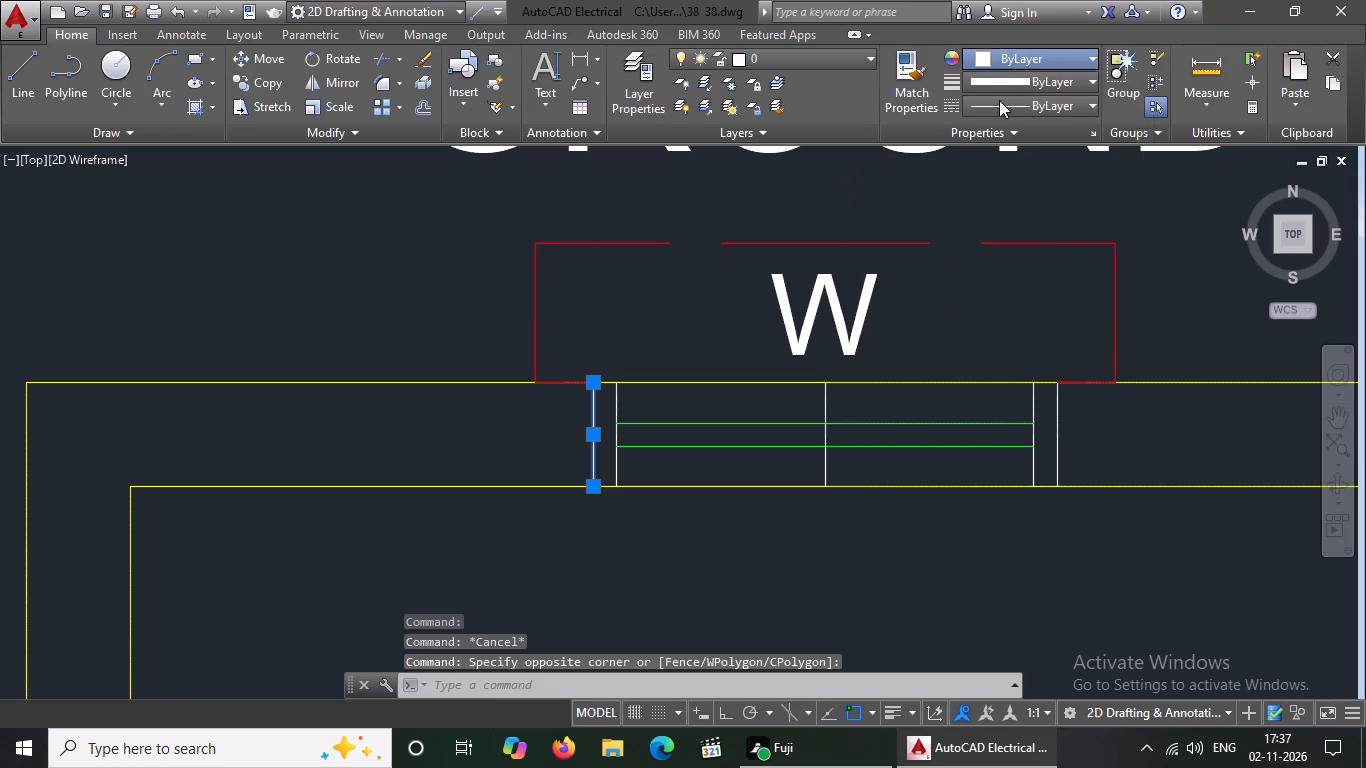
click(979, 260)
key(Escape)
click(577, 360)
drag(590, 429, 597, 464)
drag(584, 327, 587, 343)
drag(647, 531, 653, 520)
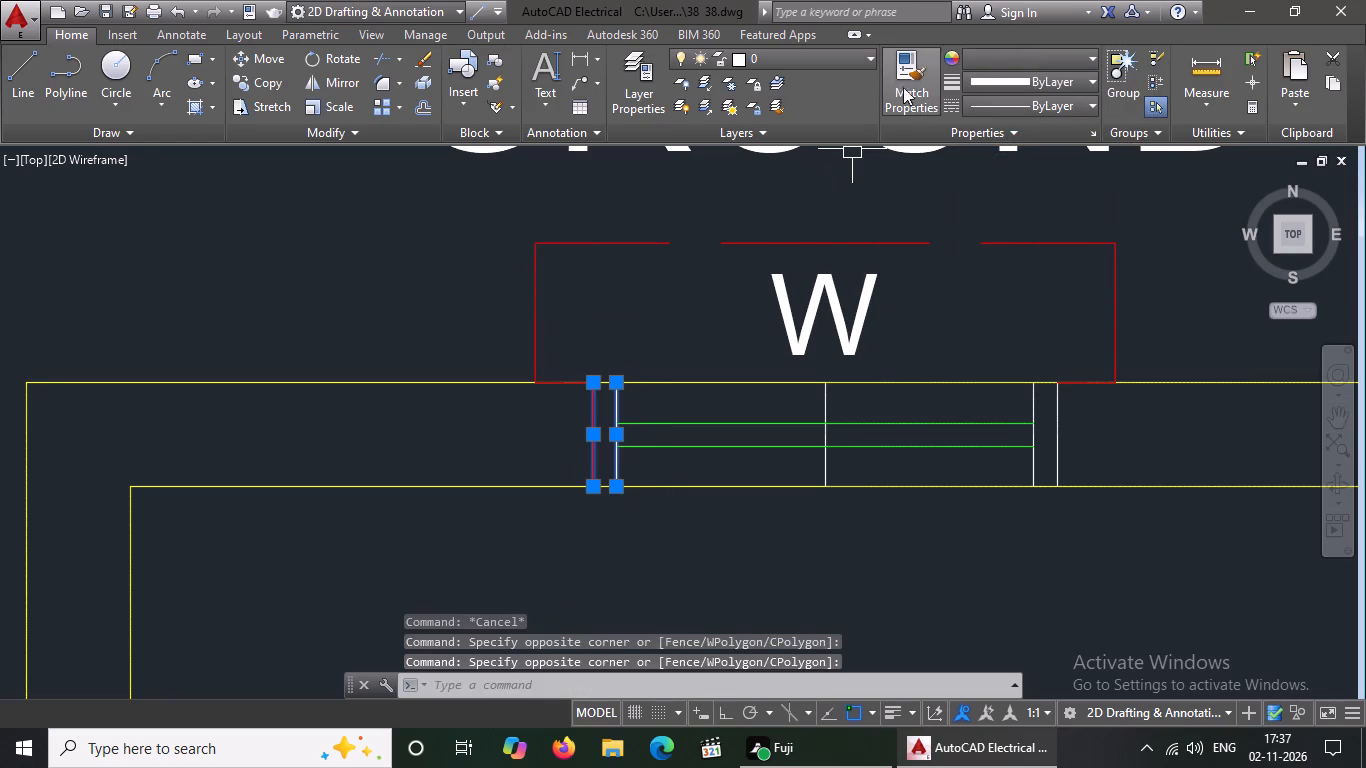
click(1012, 69)
click(973, 267)
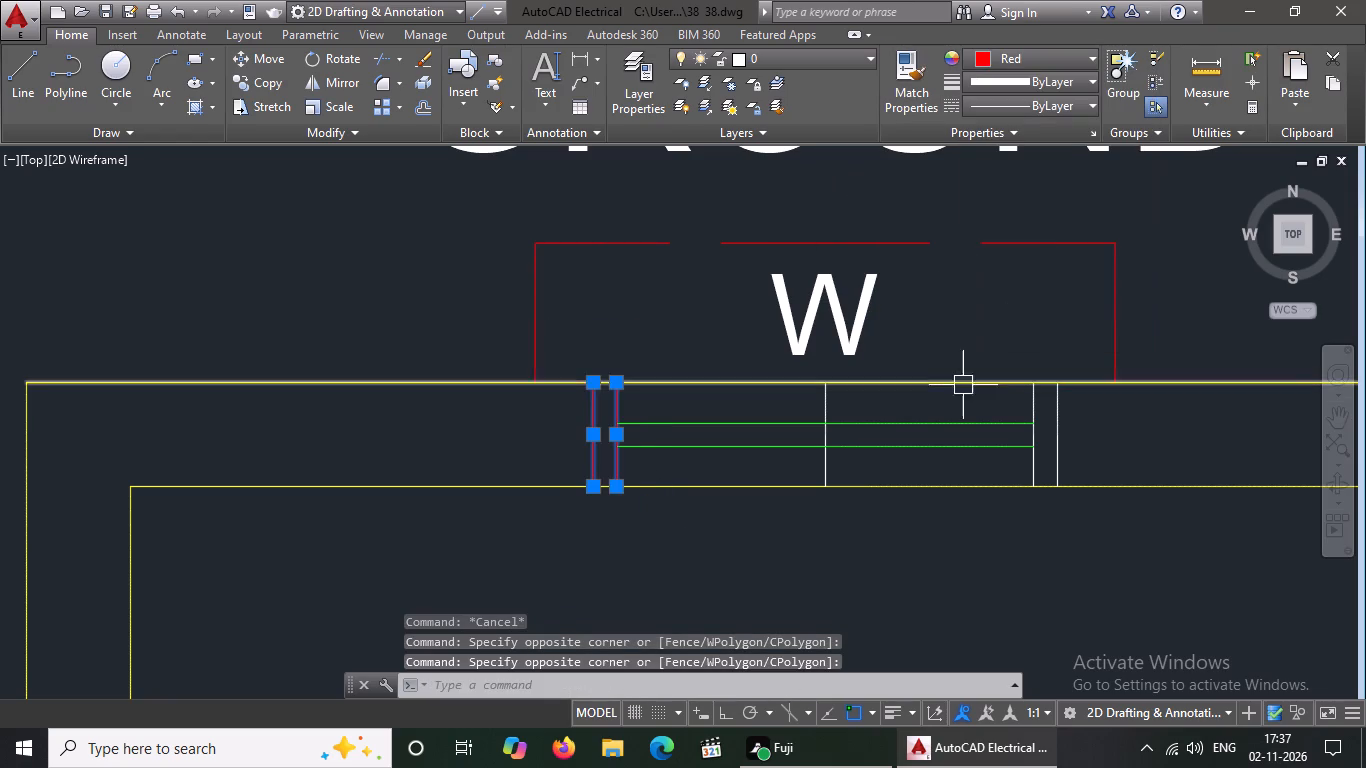
key(Escape)
Colour the middle cross line of the 10' X 8'2" bedroom's north window red.
click(822, 403)
click(1035, 53)
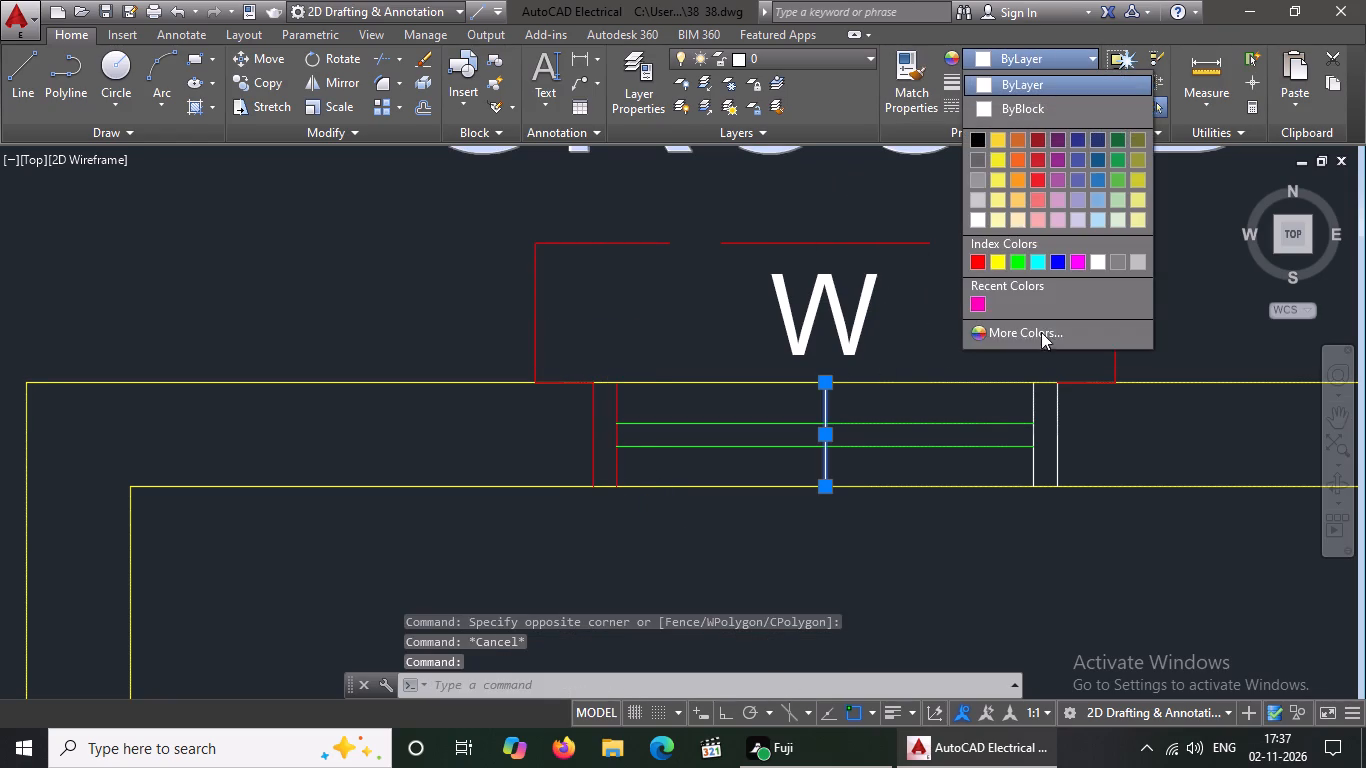
click(977, 263)
key(Escape)
Colour the two east jamb lines of the 10' X 8'2" bedroom's north window red.
click(984, 347)
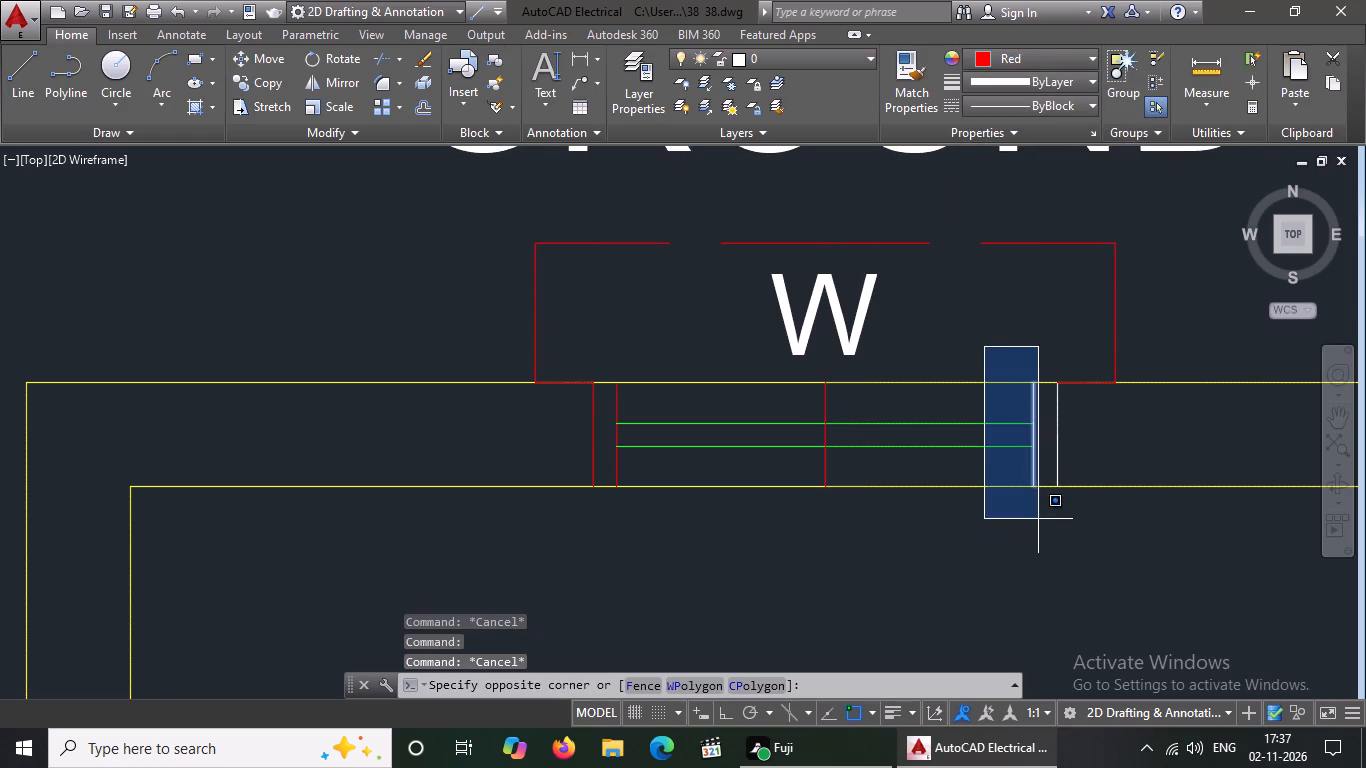
click(1047, 539)
click(1030, 53)
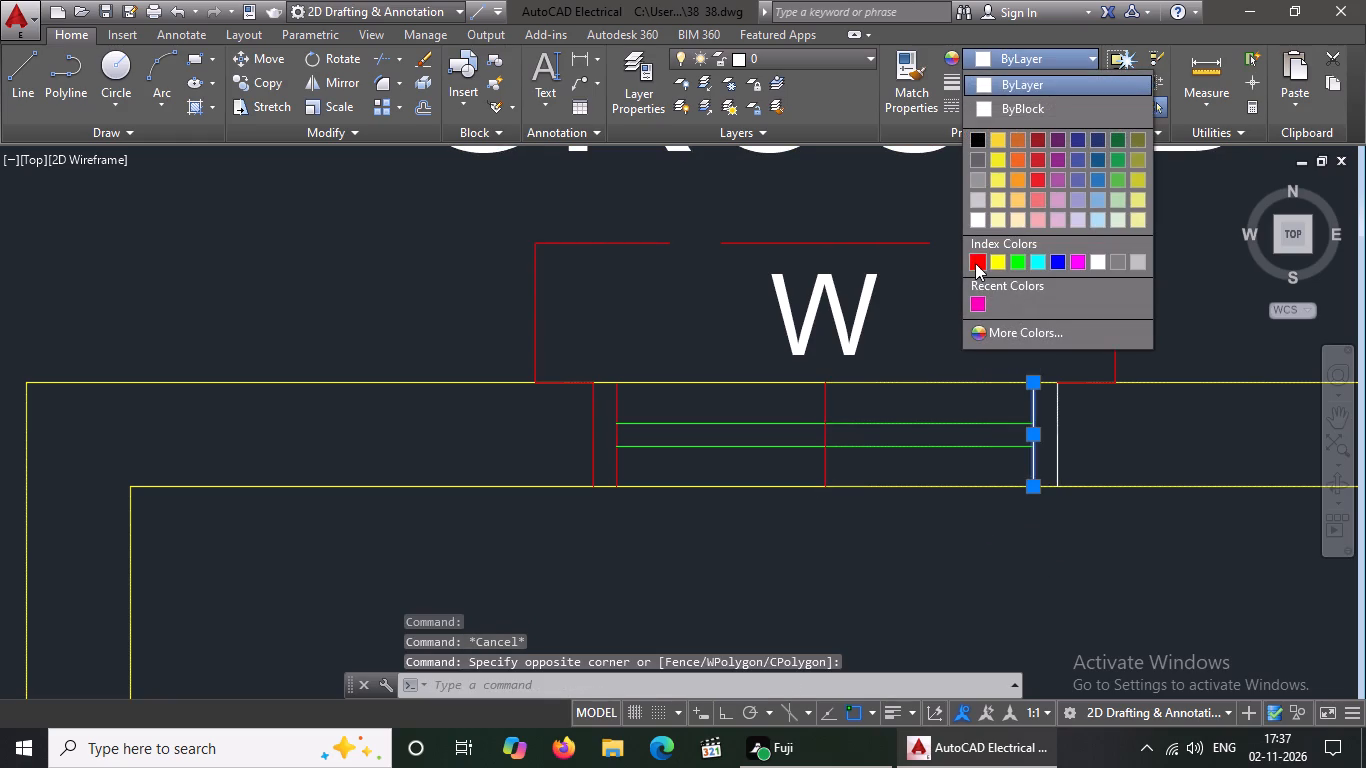
click(975, 262)
key(Escape)
drag(1022, 340, 1034, 357)
drag(1099, 529, 1098, 511)
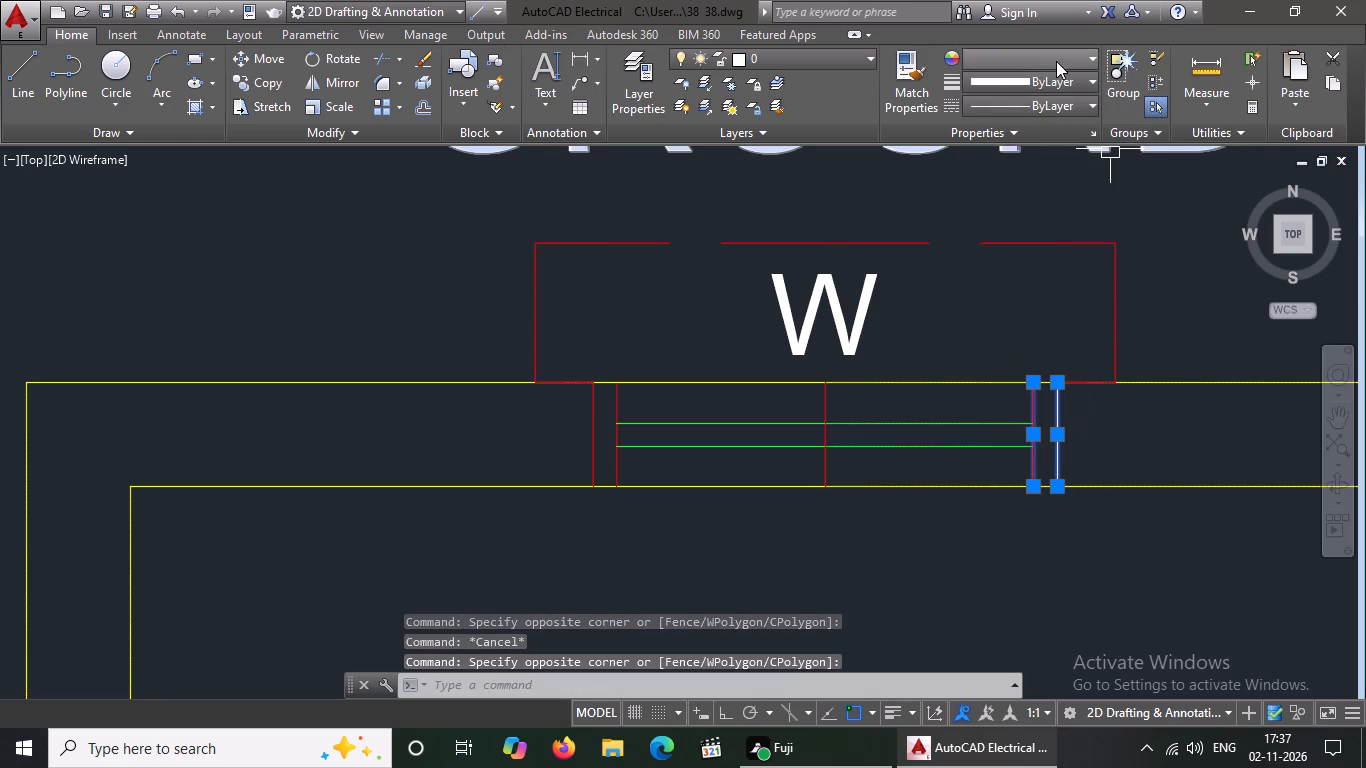
click(1056, 61)
click(974, 256)
key(Escape)
Colour the west edge lines and the outer dashed line of the north 10' X 9' bedroom's north window projection red.
scroll(896, 297, down, 5)
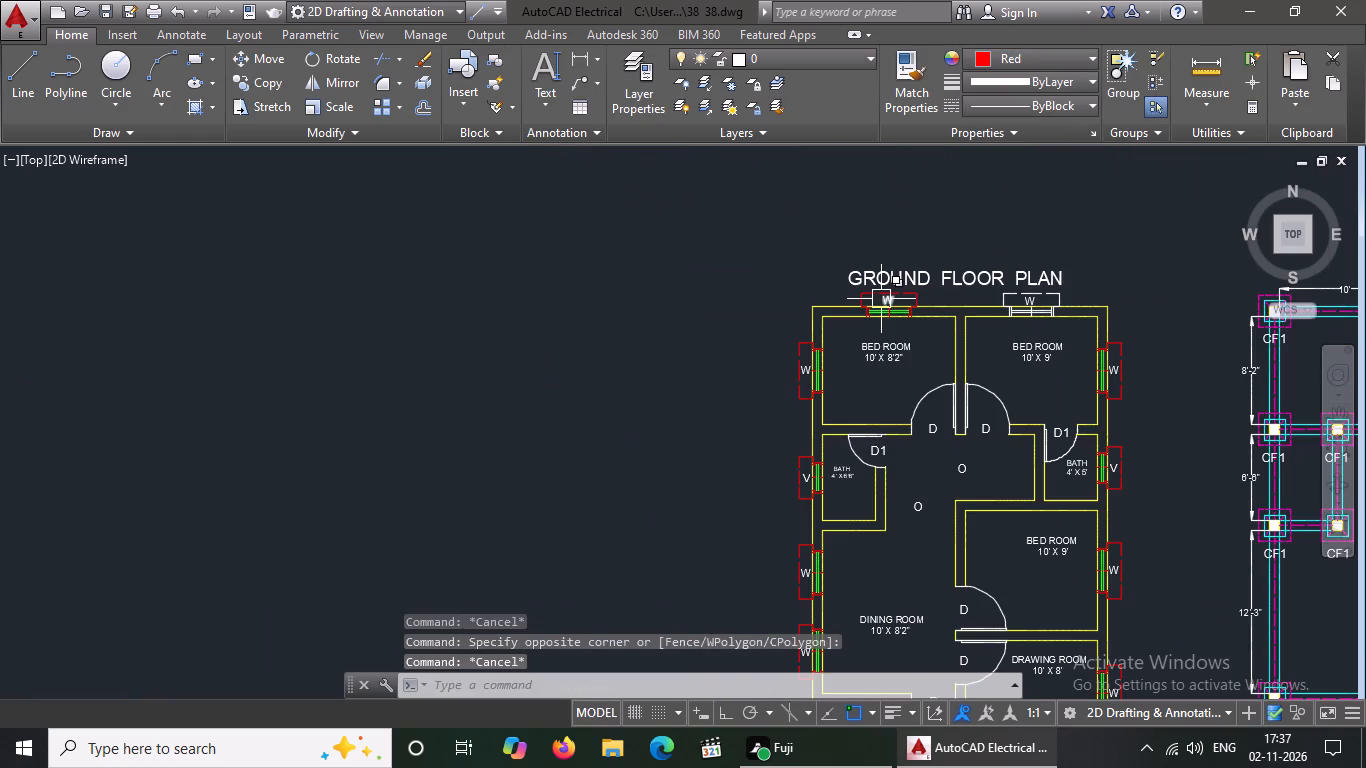
key(Escape)
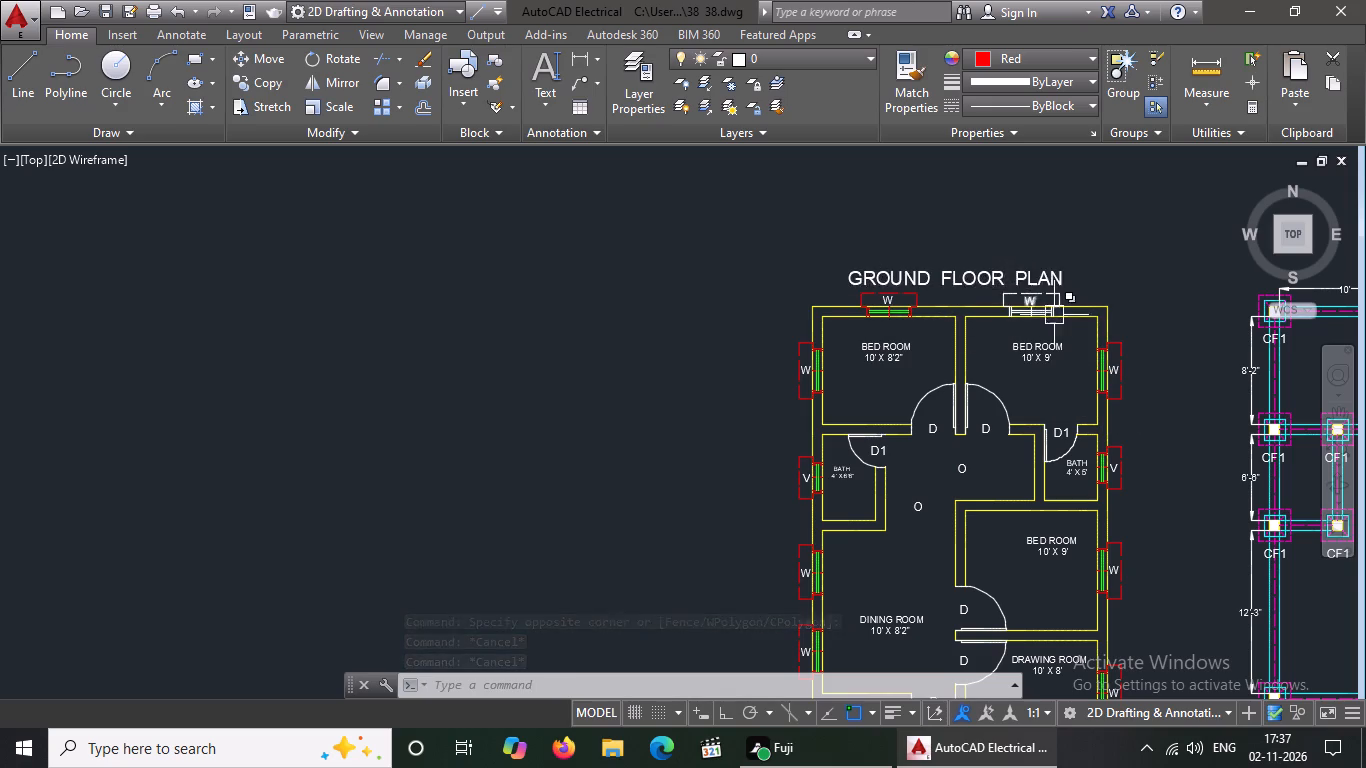
scroll(1065, 320, up, 2)
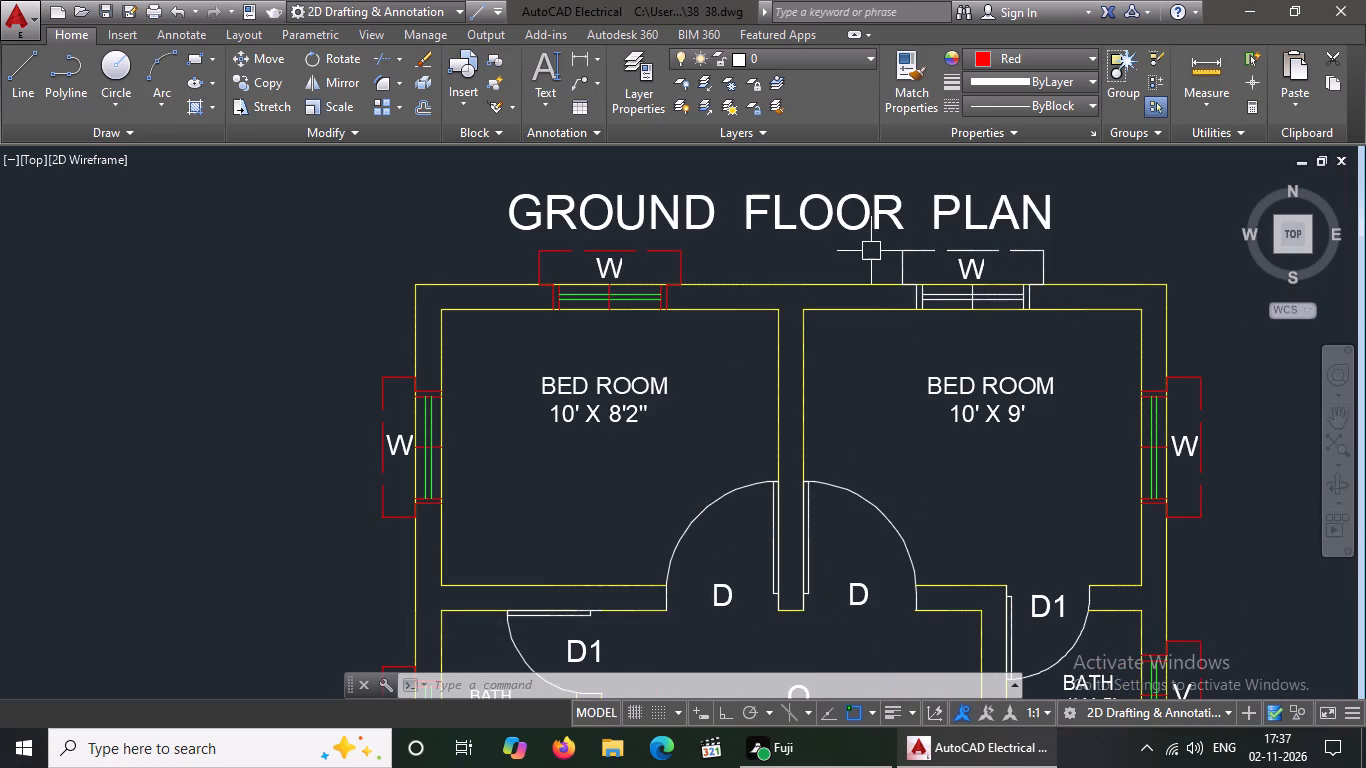
scroll(890, 236, up, 2)
click(890, 236)
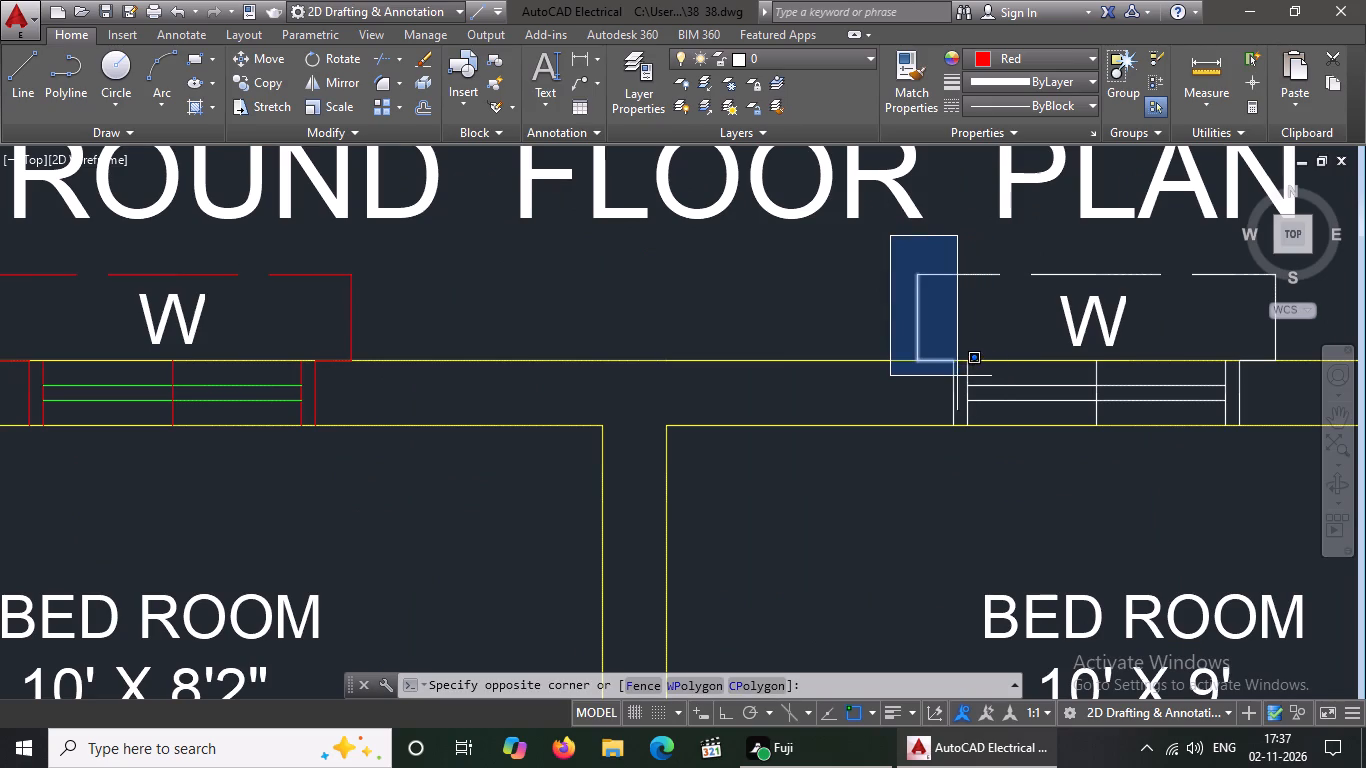
click(961, 366)
click(1037, 62)
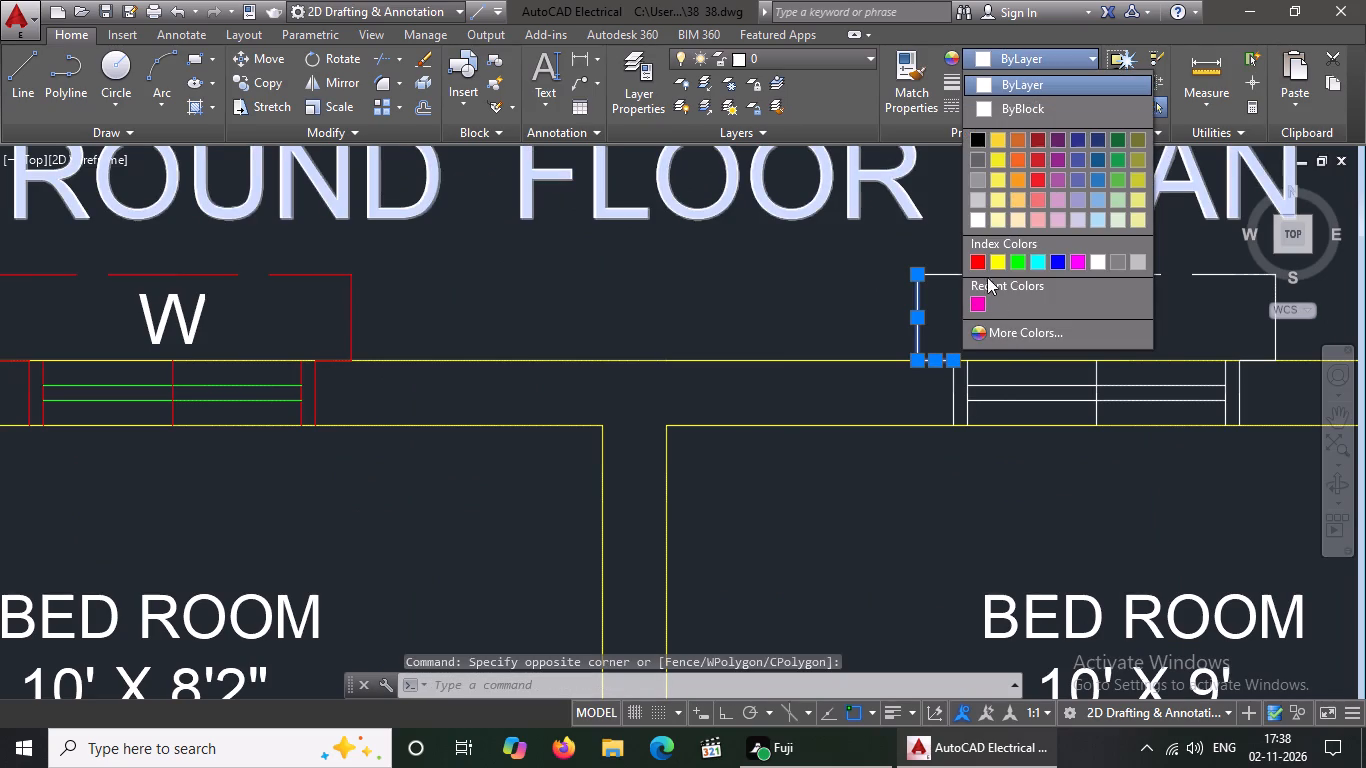
click(983, 258)
key(Escape)
click(964, 274)
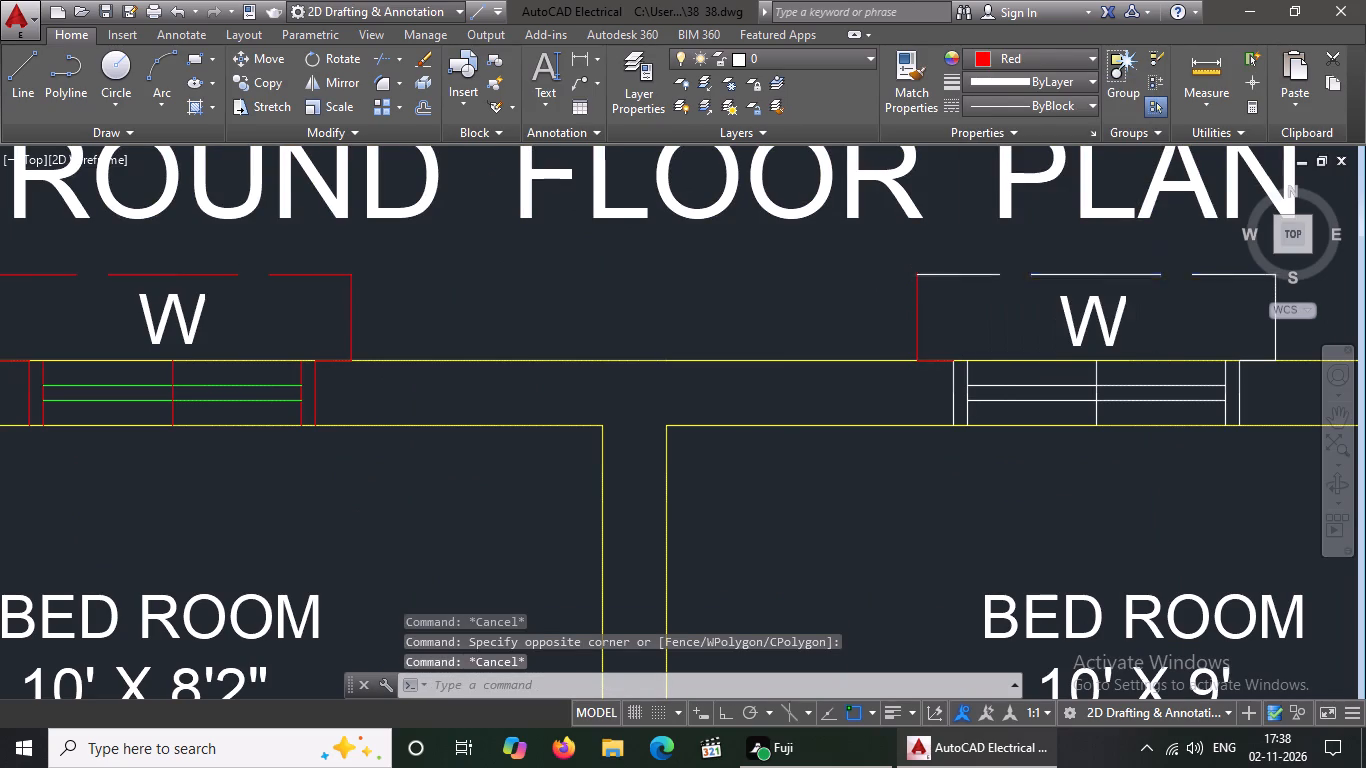
click(1076, 60)
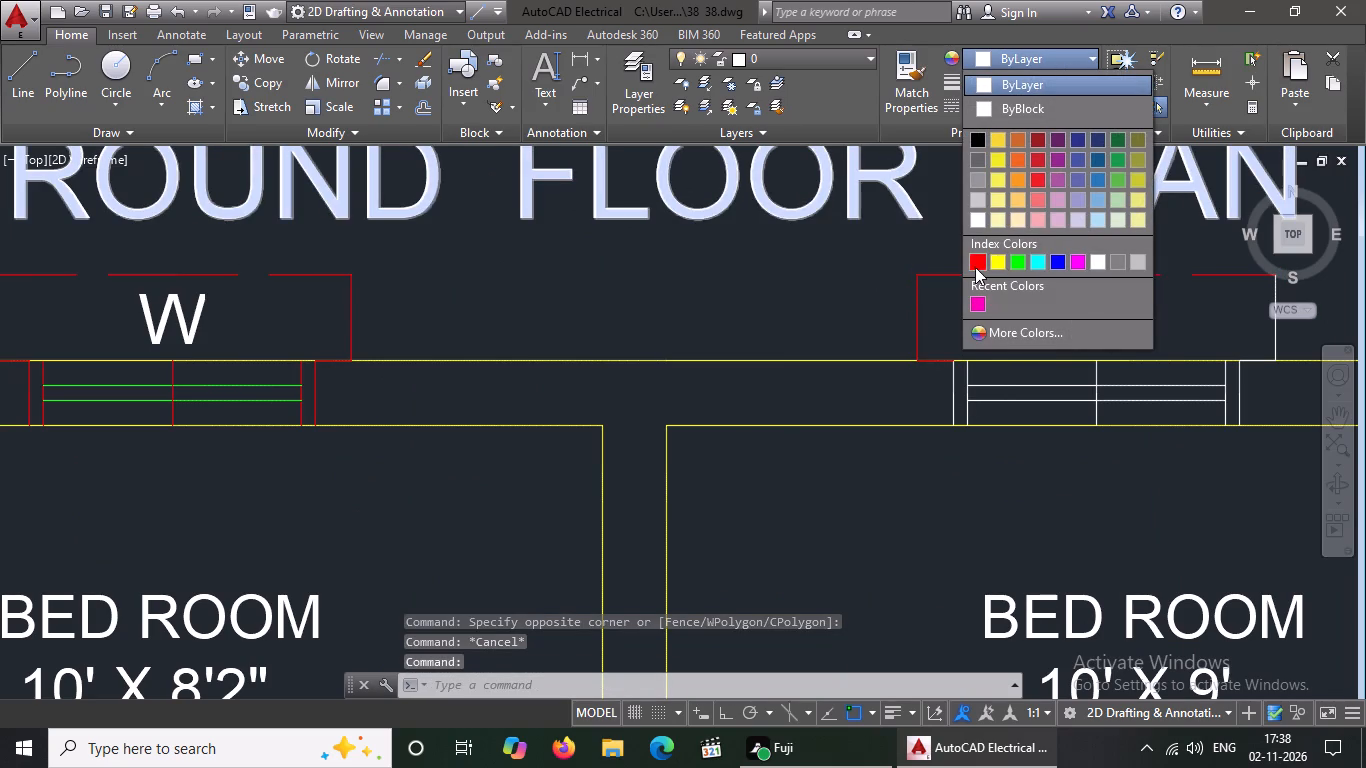
click(975, 266)
key(Escape)
Colour the east edge lines of the north 10' X 9' bedroom's north window projection red.
scroll(994, 306, down, 1)
scroll(1214, 309, up, 2)
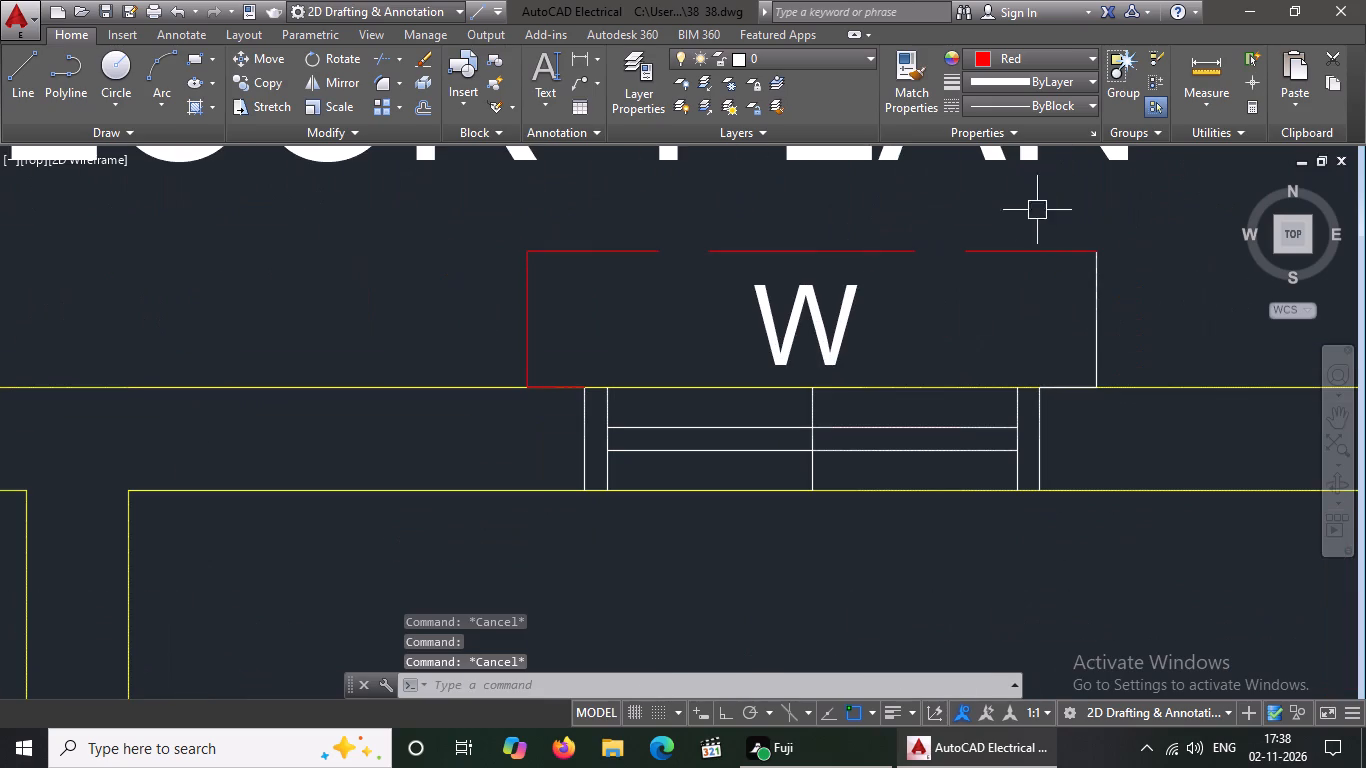
click(1010, 205)
drag(1124, 415, 1136, 422)
click(1000, 62)
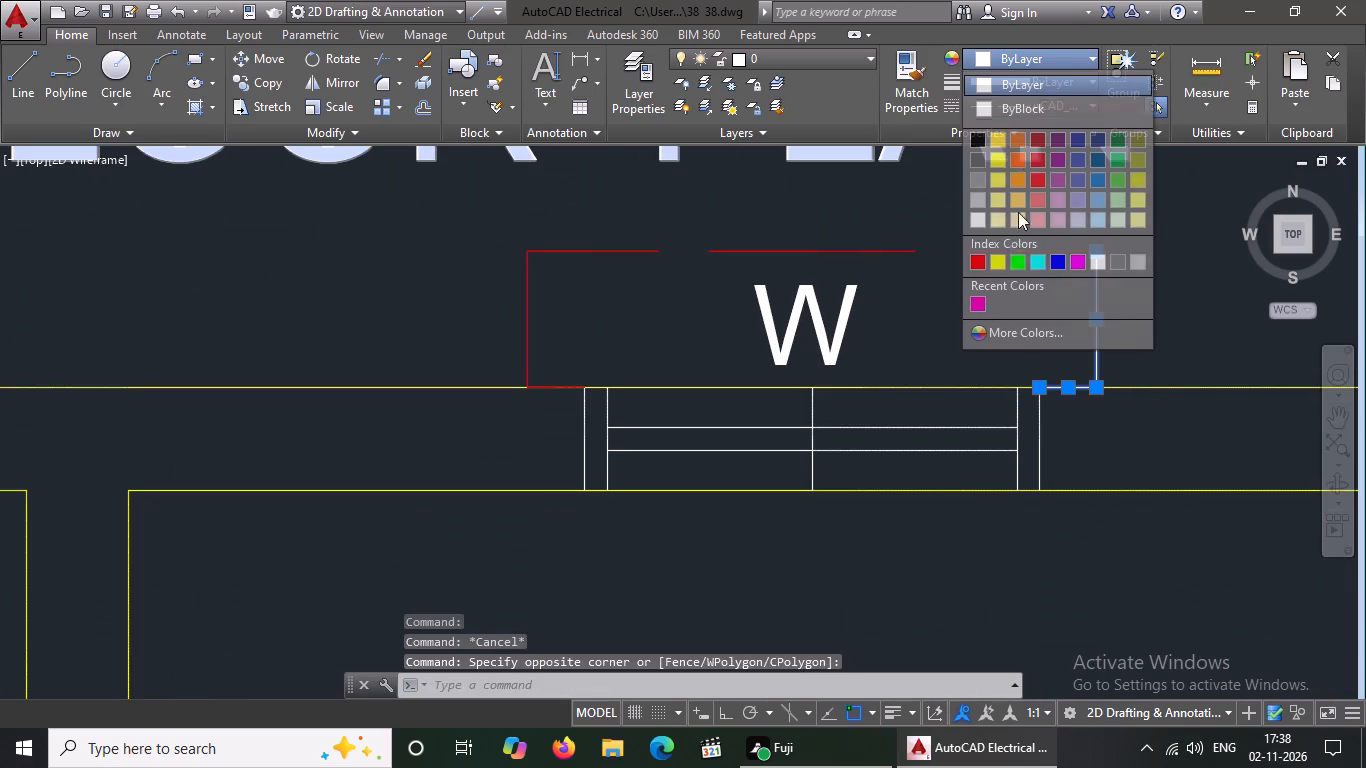
click(970, 267)
key(Escape)
Colour both glazing lines of the north 10' X 9' bedroom's north window green.
scroll(998, 285, down, 1)
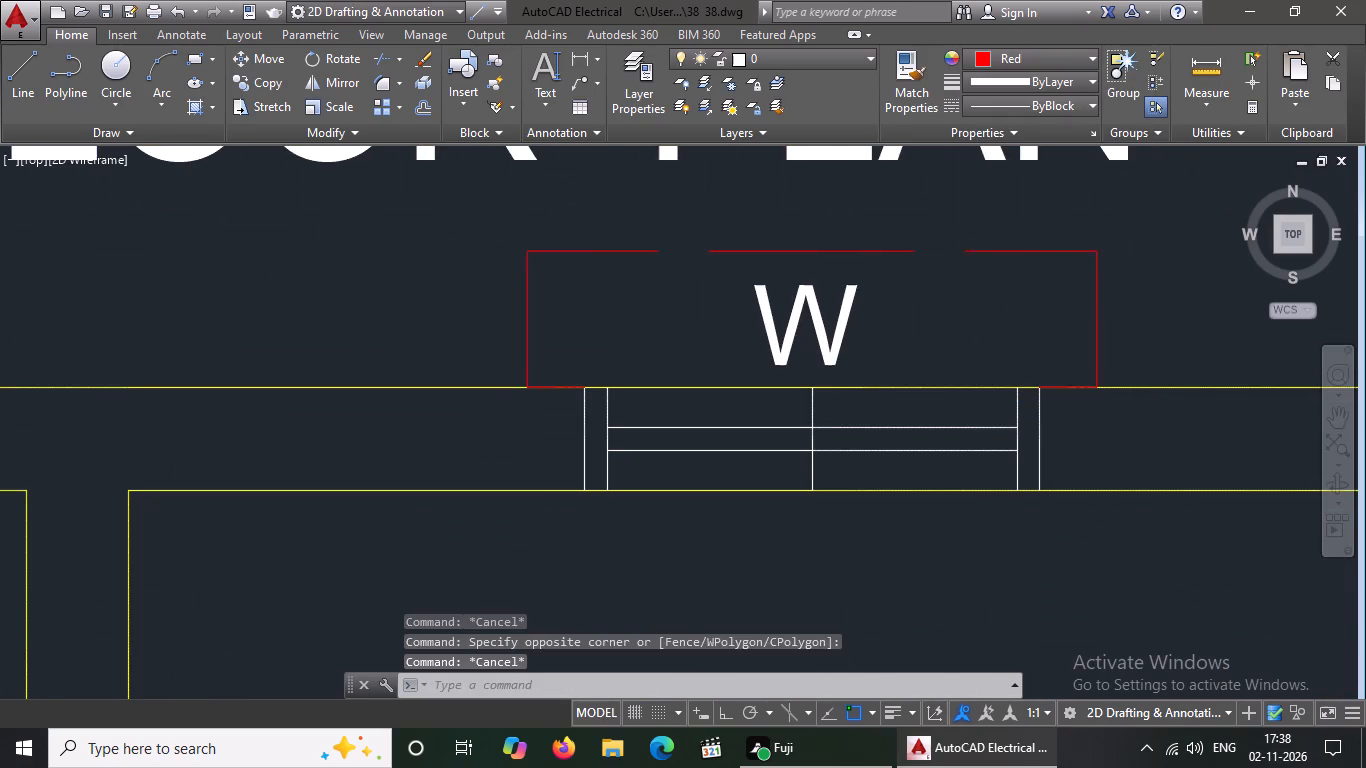
scroll(999, 285, down, 1)
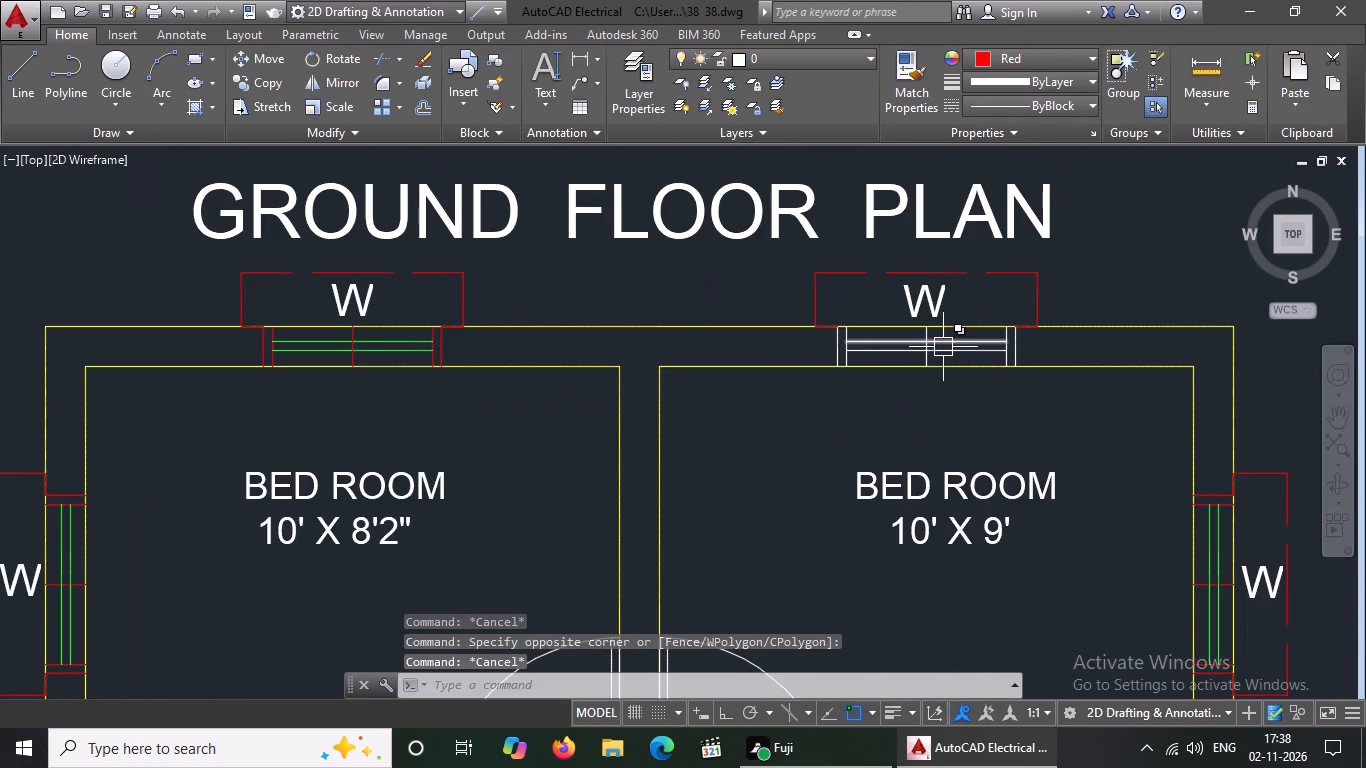
click(943, 346)
click(1016, 57)
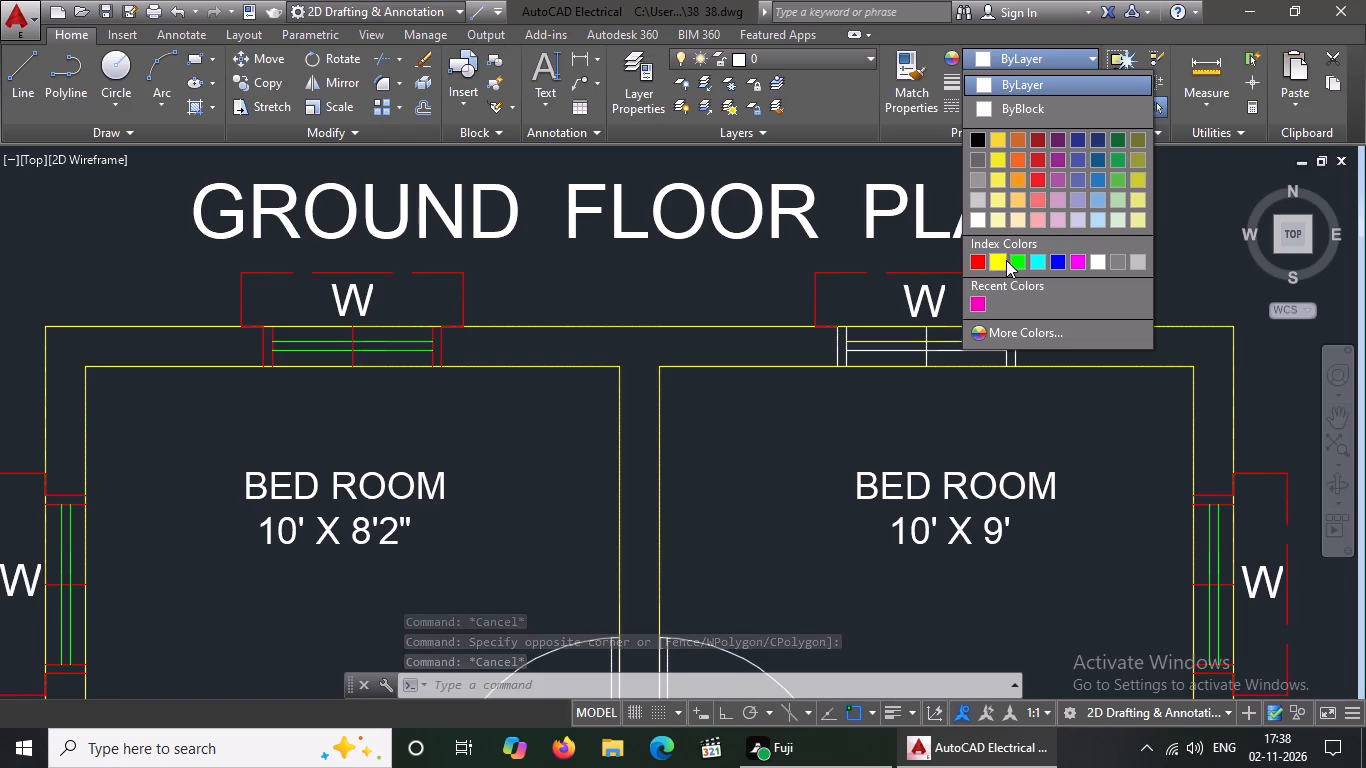
click(1022, 259)
key(Escape)
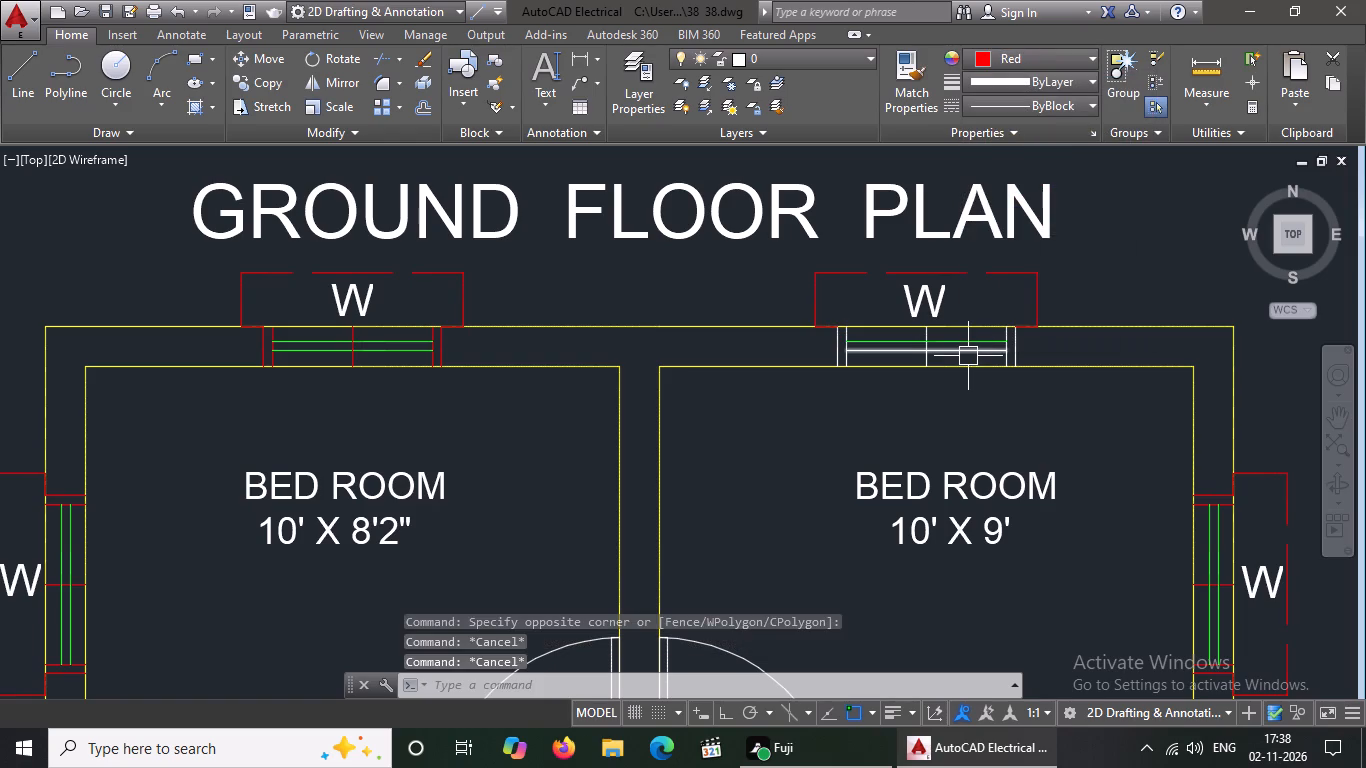
click(968, 356)
click(1047, 62)
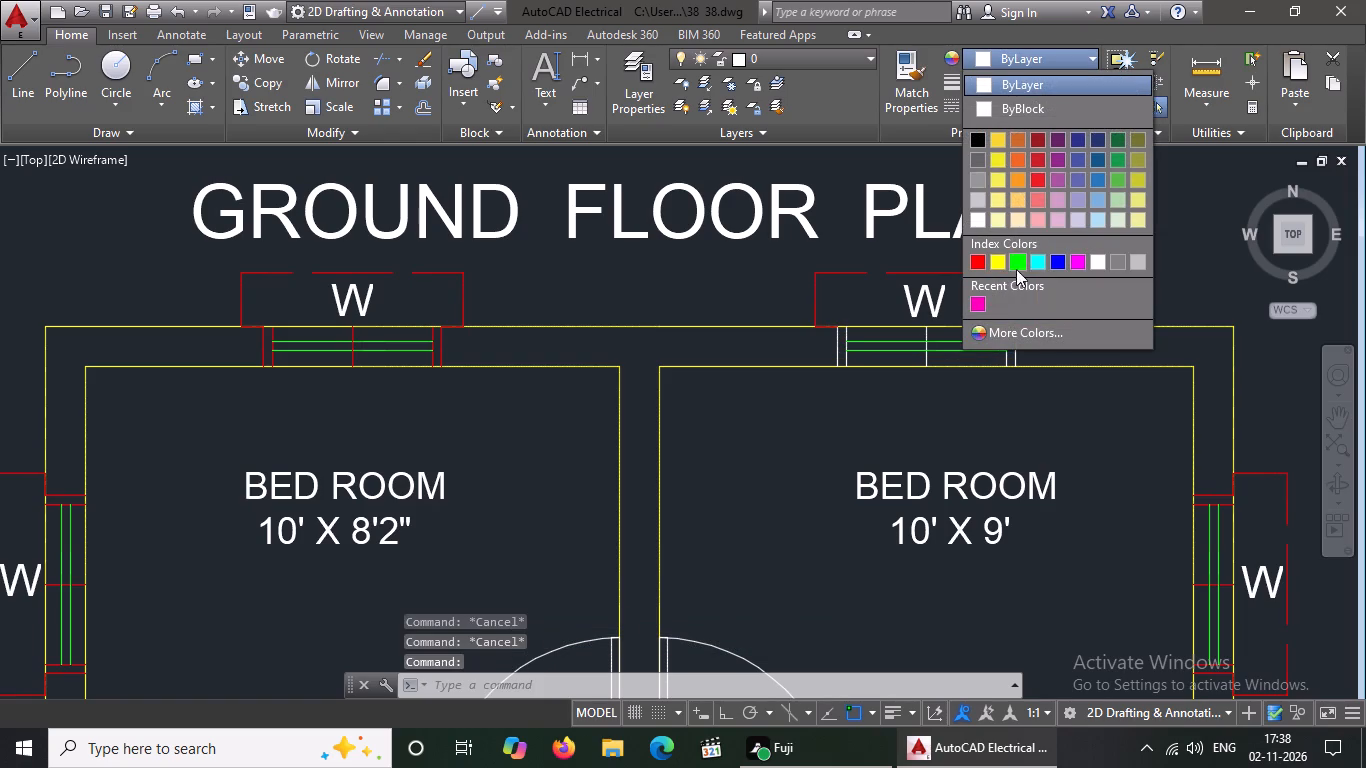
click(1021, 261)
key(Escape)
Colour the two west jamb lines of the north 10' X 9' bedroom's north window red.
scroll(838, 333, up, 1)
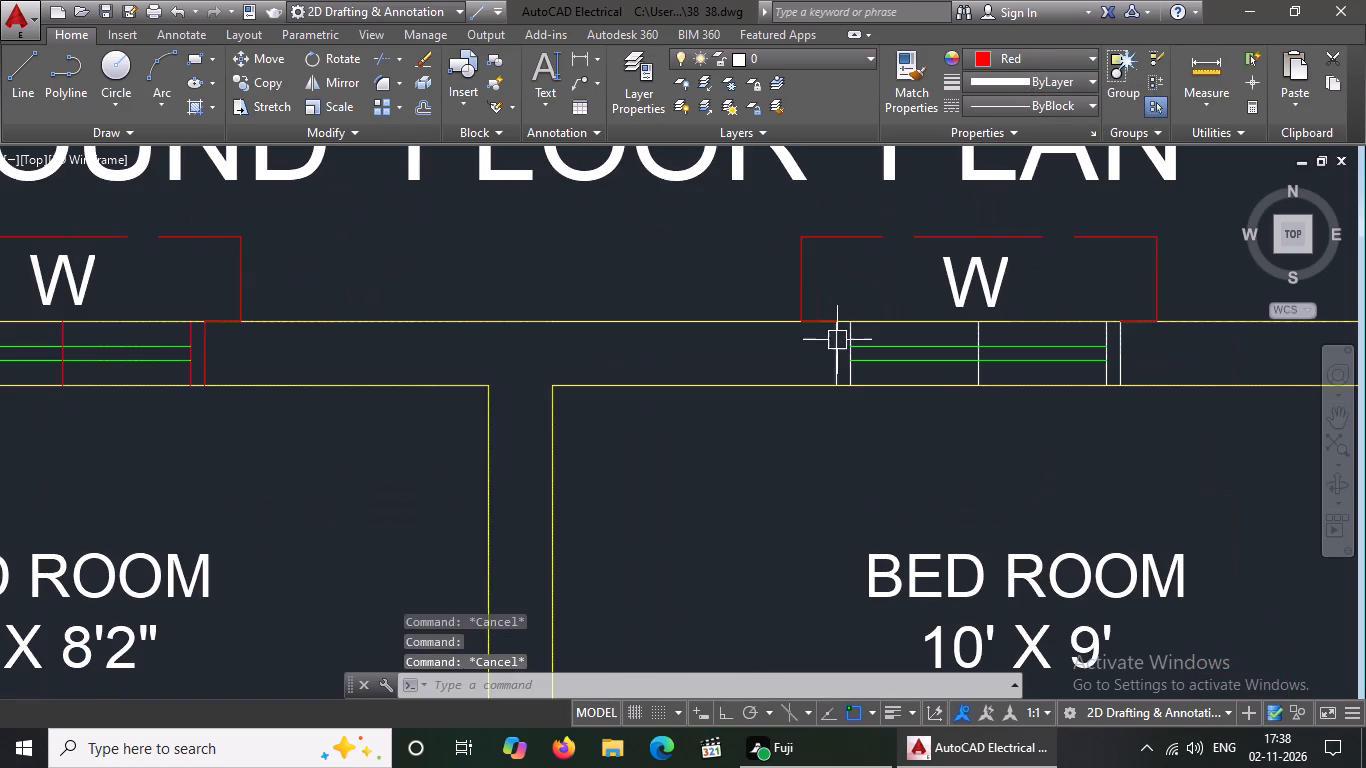
click(837, 343)
click(1010, 54)
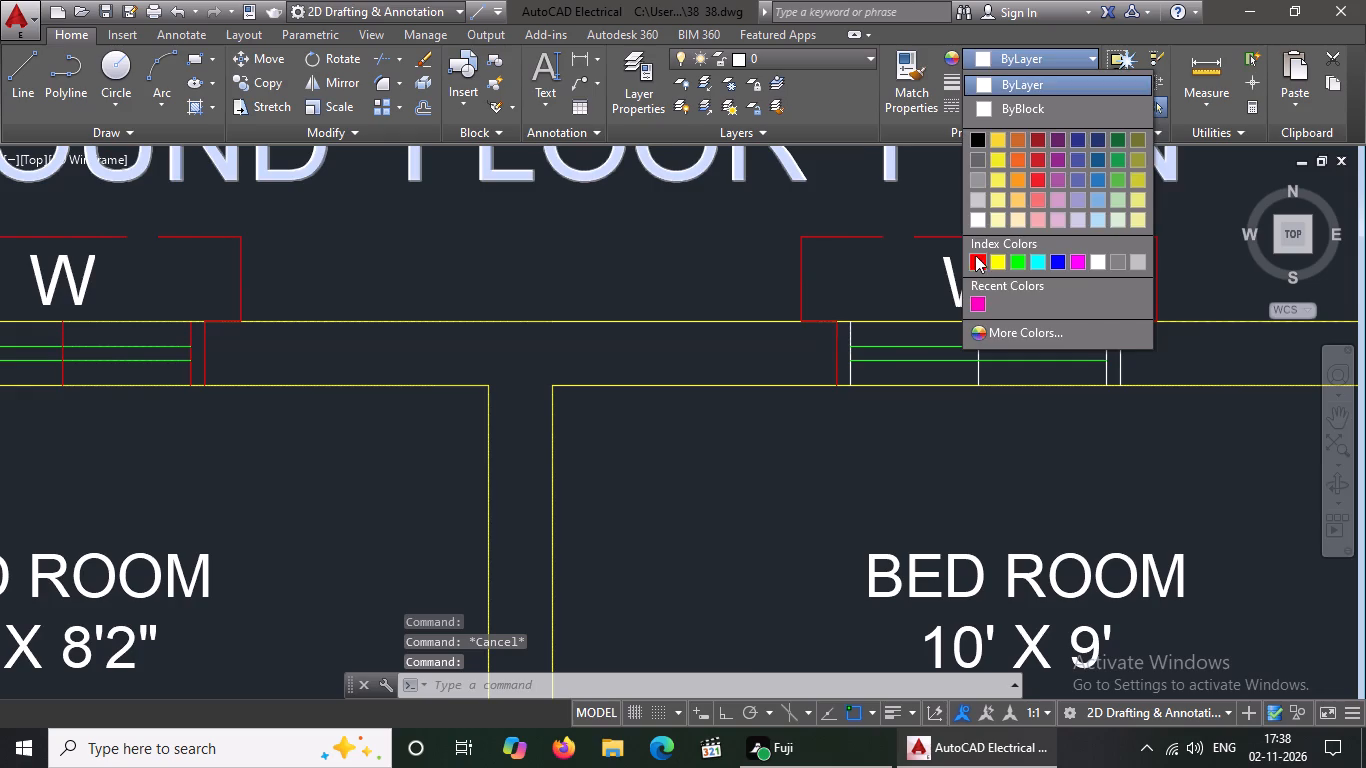
click(975, 255)
key(Escape)
scroll(846, 374, up, 2)
click(846, 372)
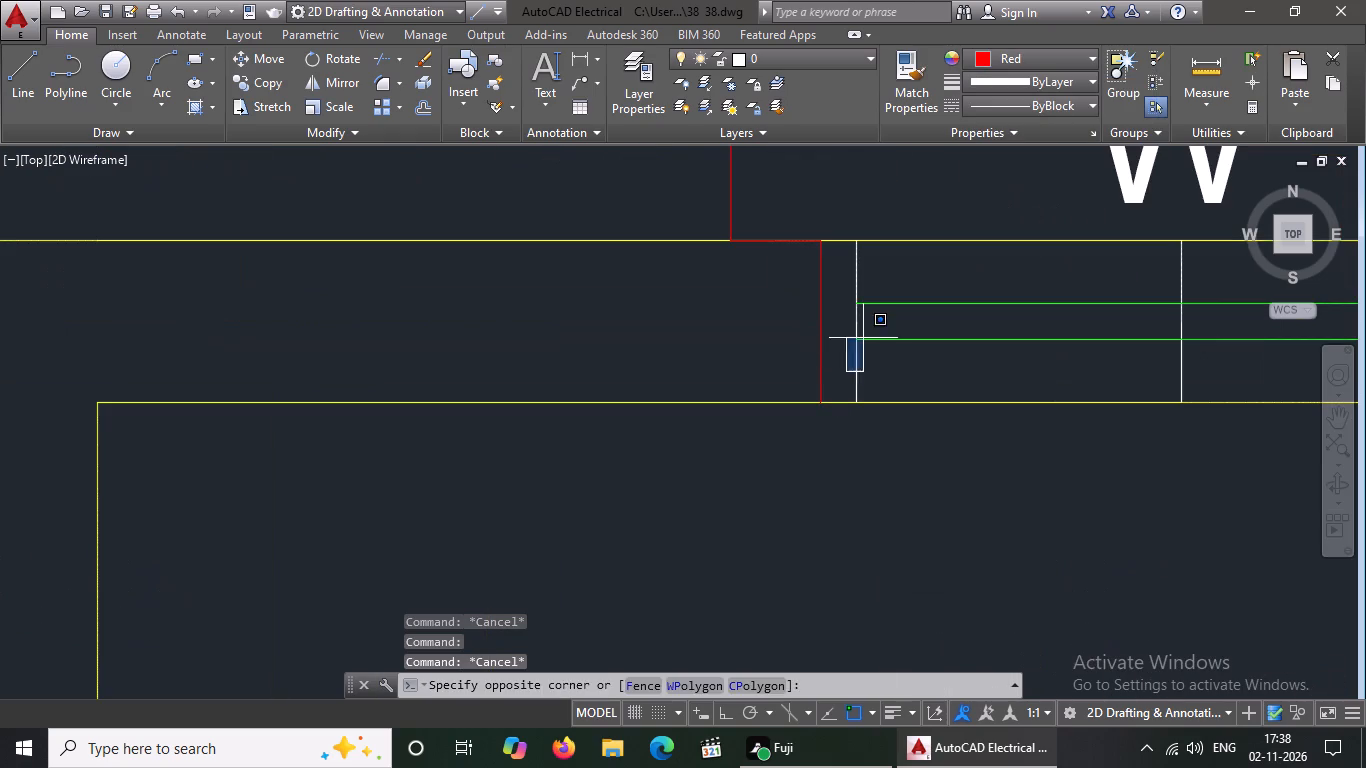
double_click(859, 368)
click(859, 370)
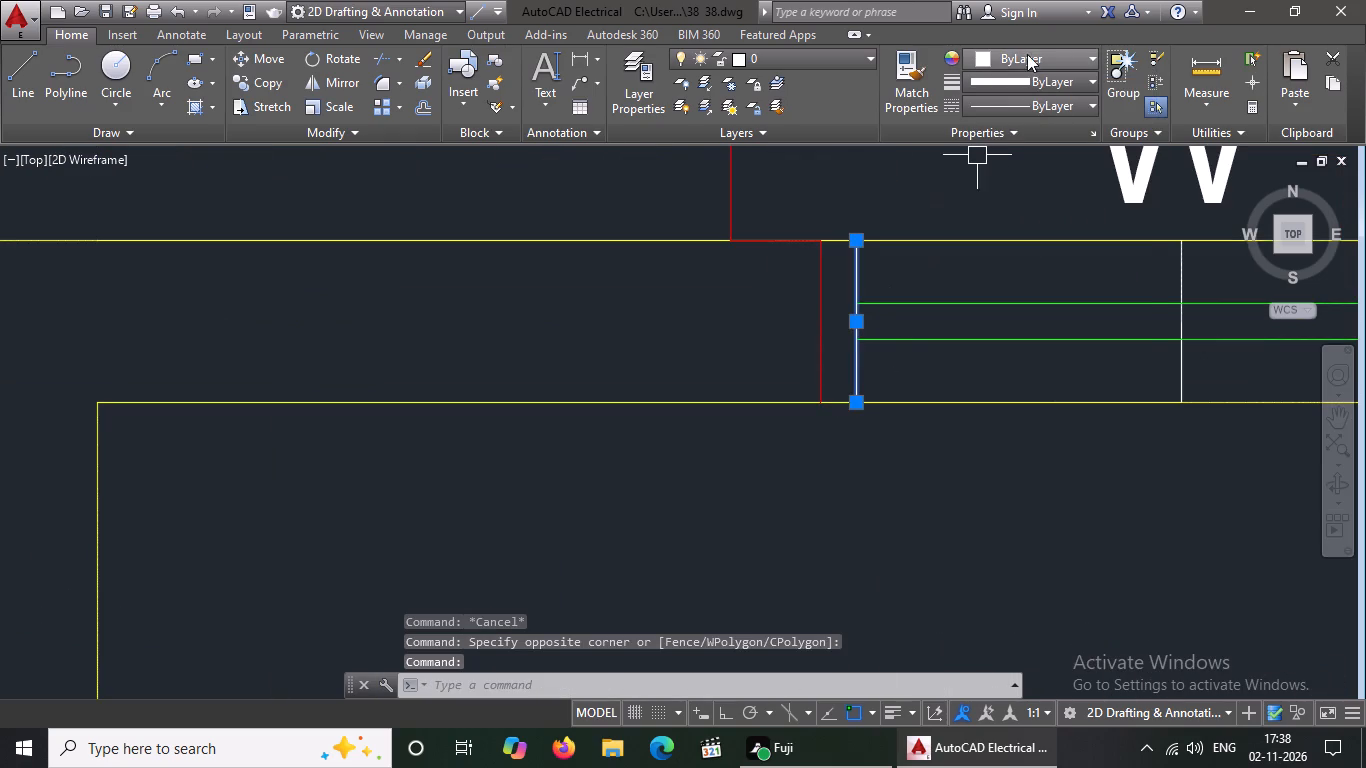
click(1027, 54)
click(977, 264)
key(Escape)
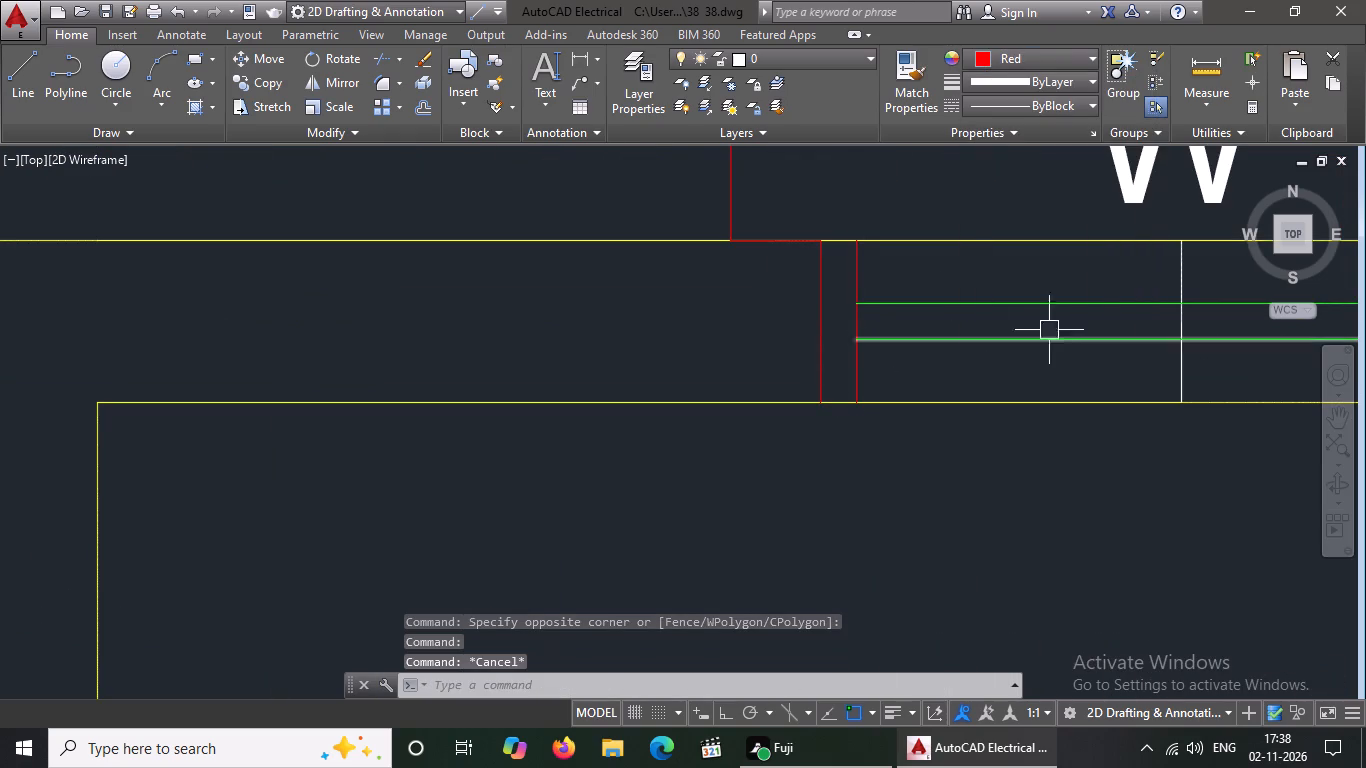
Colour the centre line of the north 10' X 9' bedroom's north window red.
click(1175, 268)
click(1015, 52)
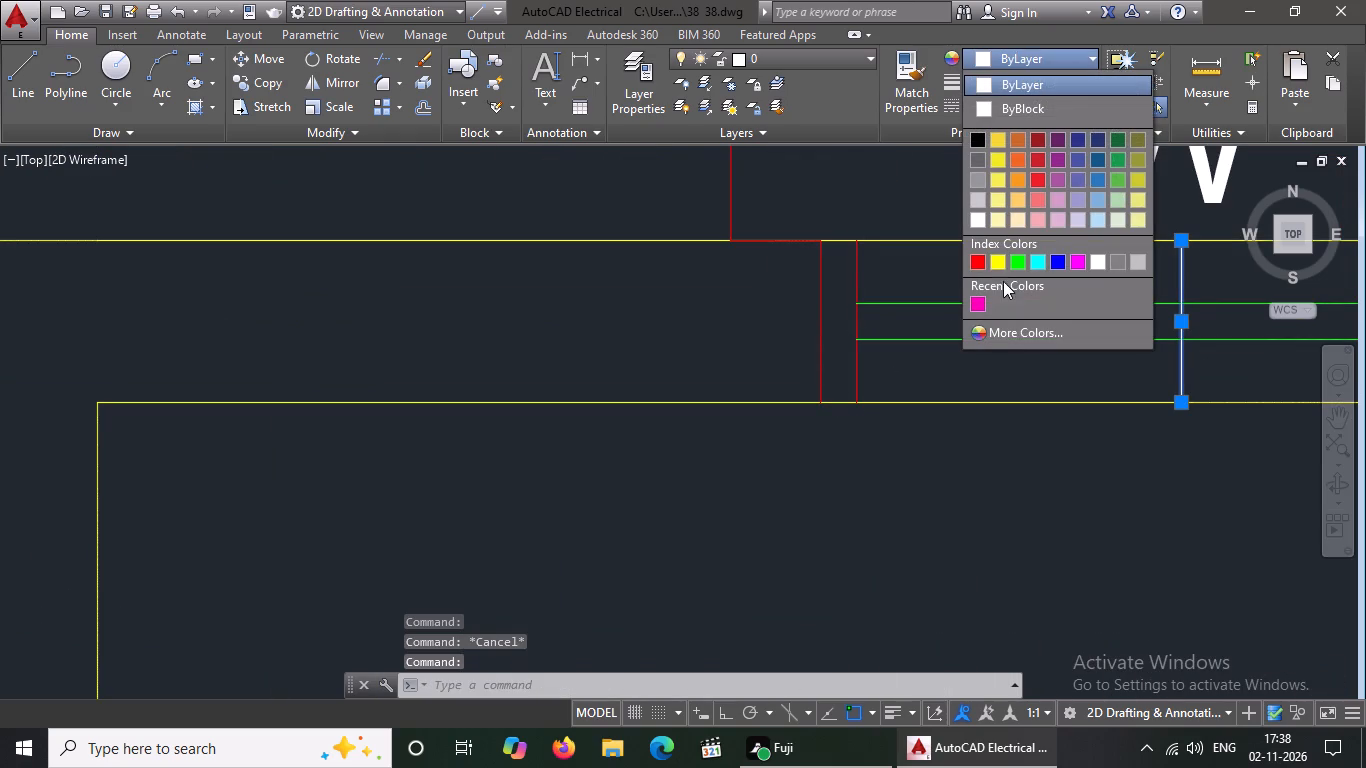
click(977, 259)
key(Escape)
scroll(891, 291, down, 4)
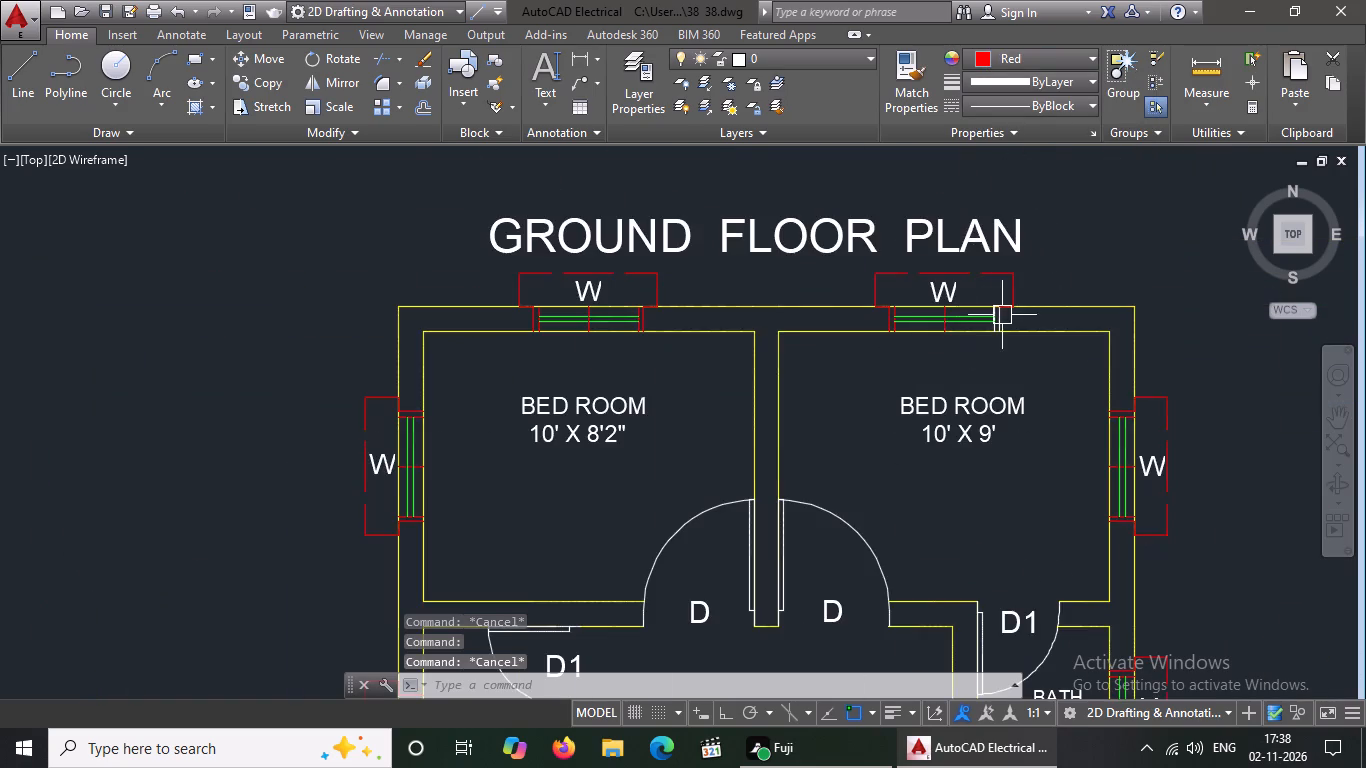
Colour the two east jamb lines of the north 10' X 9' bedroom's north window red.
scroll(1003, 314, up, 2)
click(947, 277)
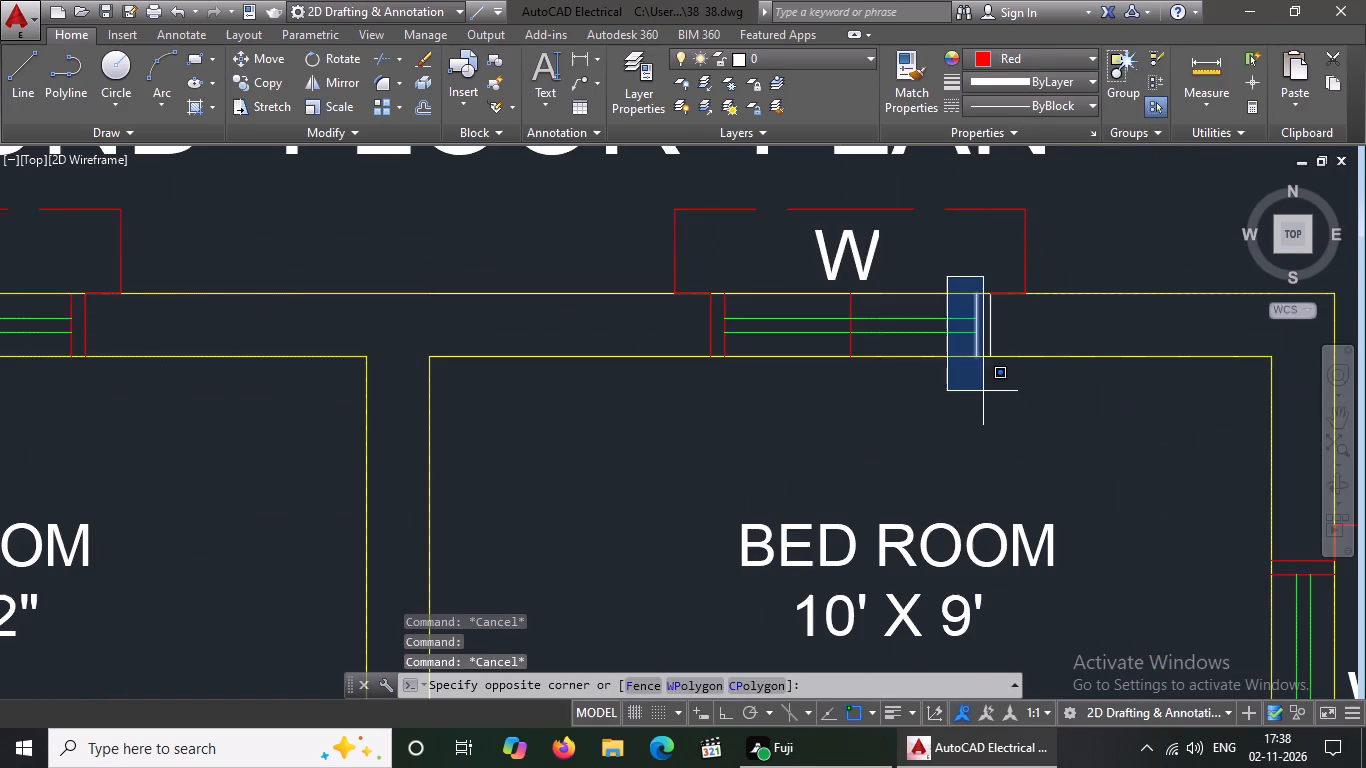
drag(983, 391, 985, 381)
drag(975, 44, 978, 54)
click(980, 62)
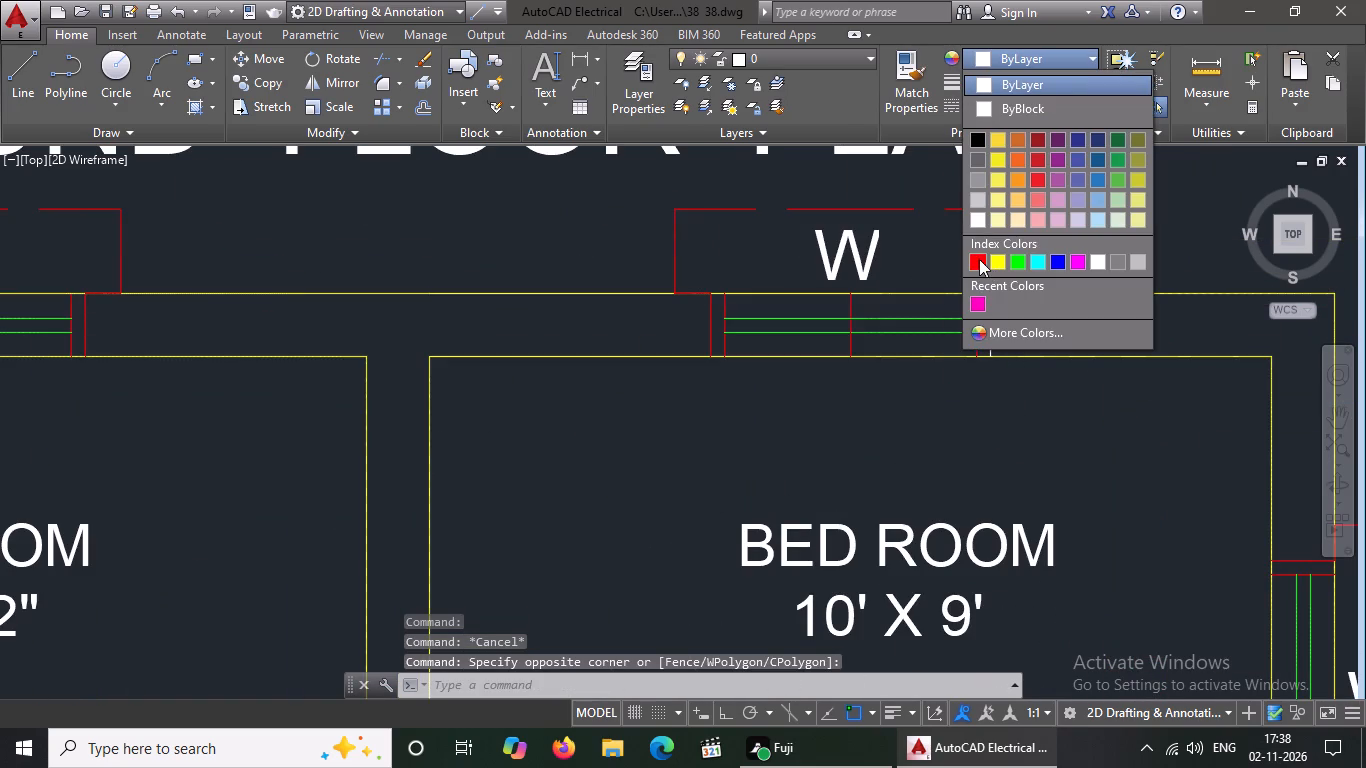
click(979, 259)
key(Escape)
click(935, 277)
drag(1014, 435, 1015, 421)
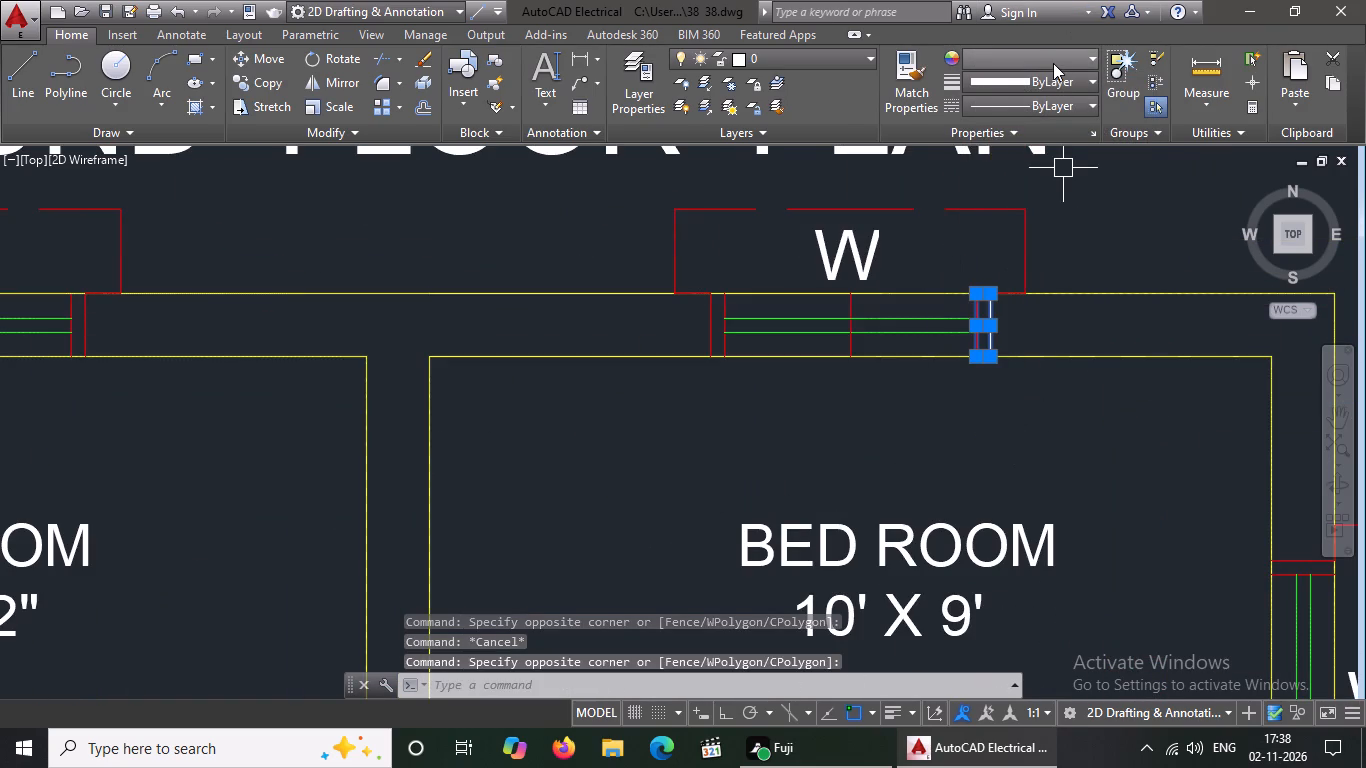
click(1053, 63)
click(978, 264)
key(Escape)
scroll(946, 270, down, 4)
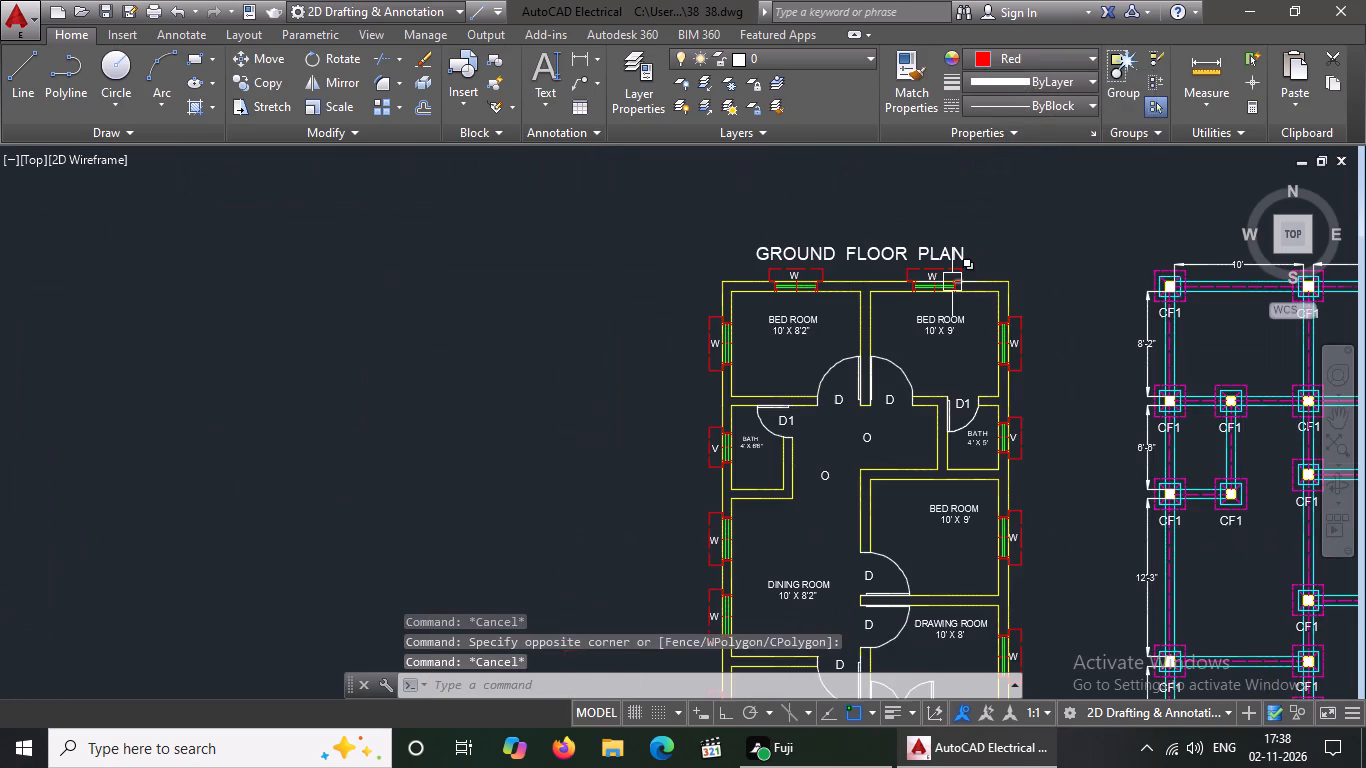
key(Escape)
Examine the staircase and surrounding linework at the south end of the ground floor plan.
scroll(952, 282, down, 2)
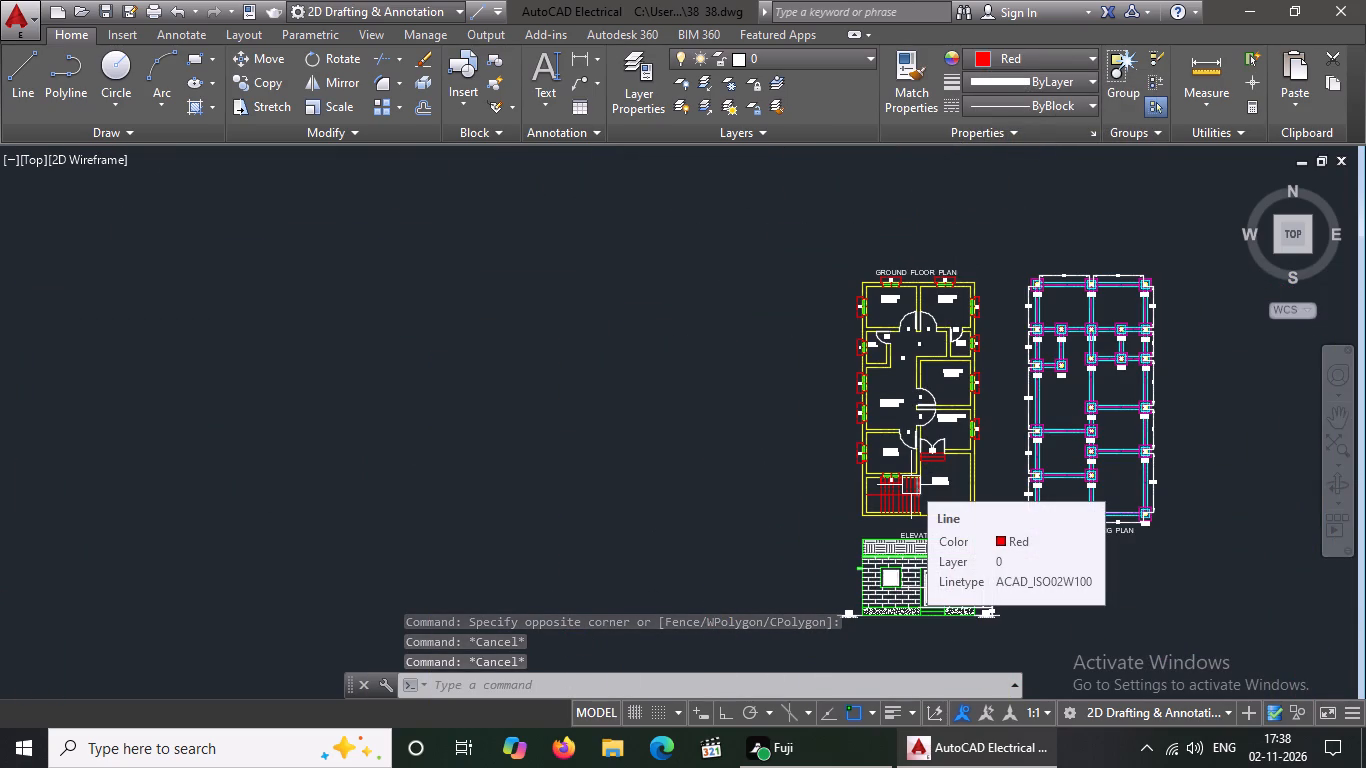
scroll(901, 529, up, 2)
scroll(885, 449, up, 2)
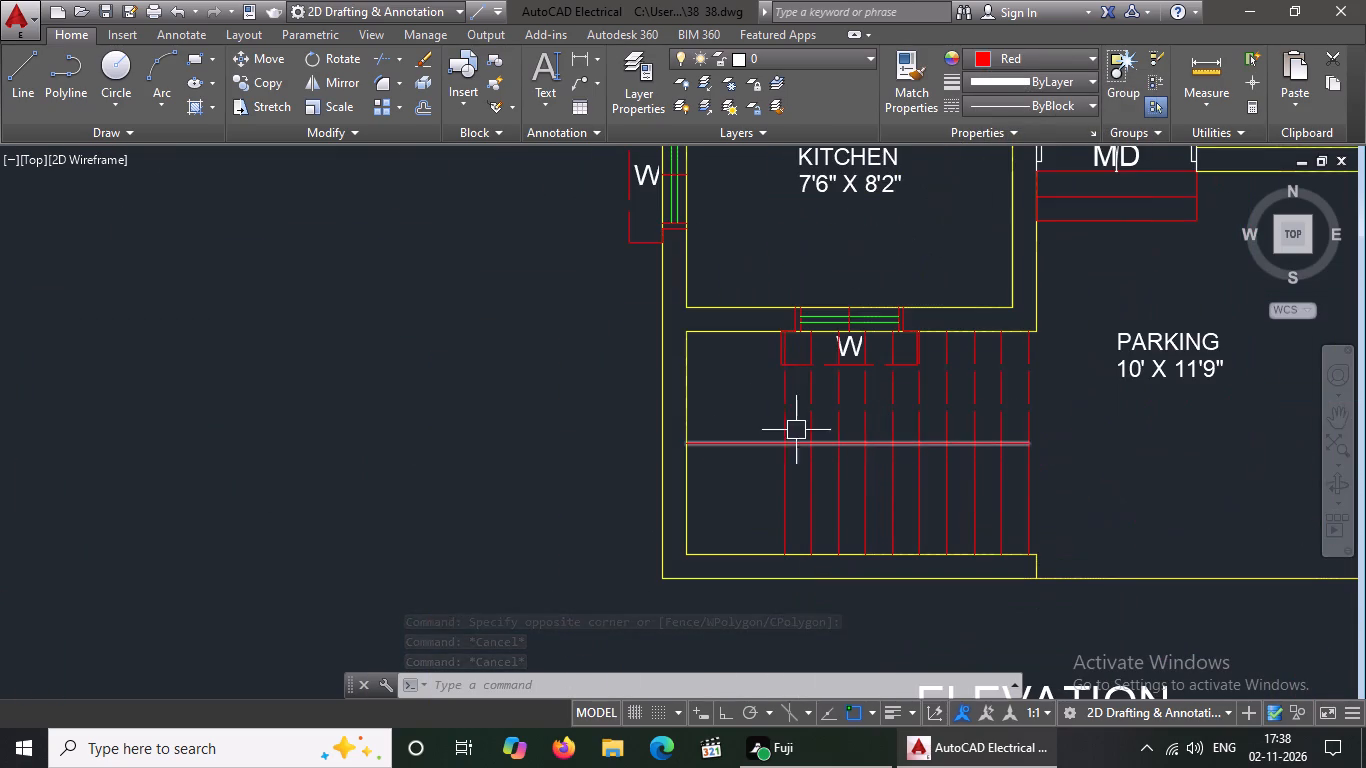
scroll(816, 393, down, 2)
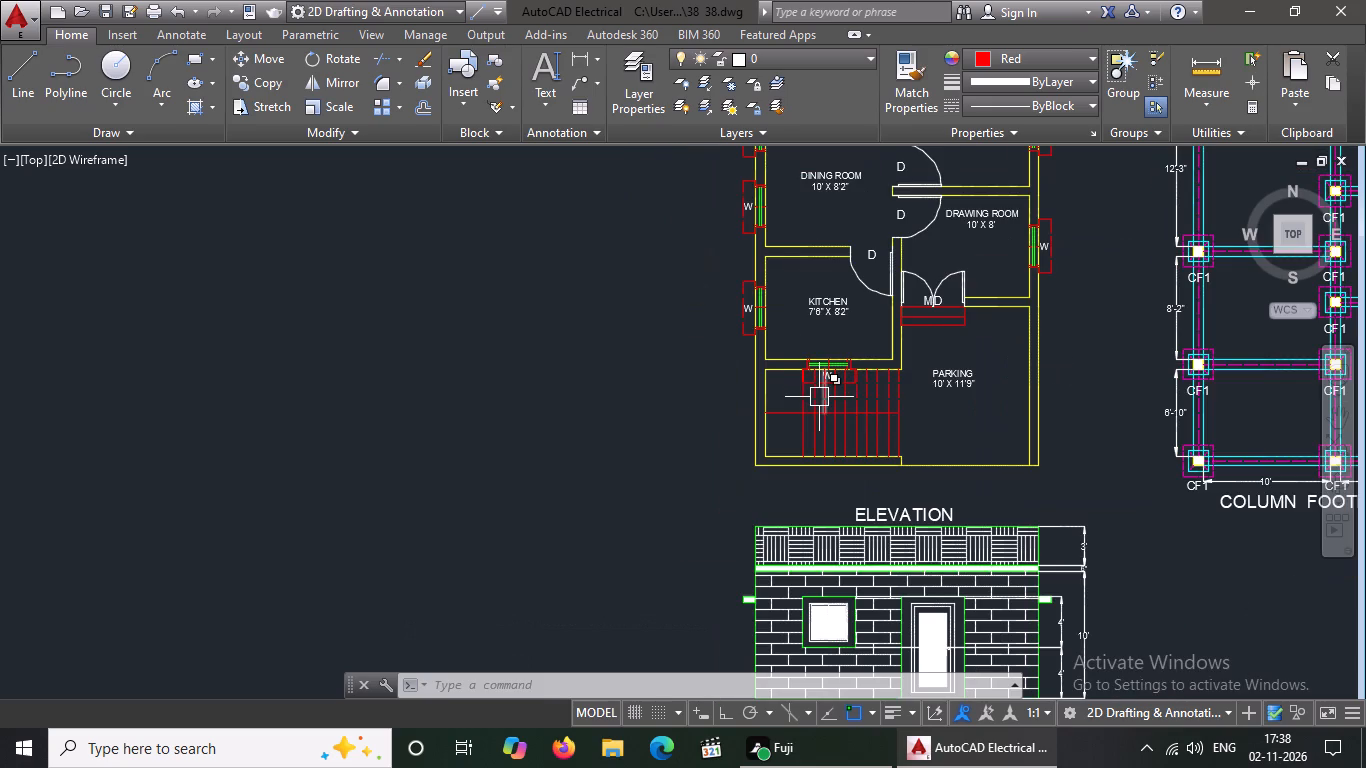
scroll(822, 396, down, 1)
scroll(824, 431, up, 1)
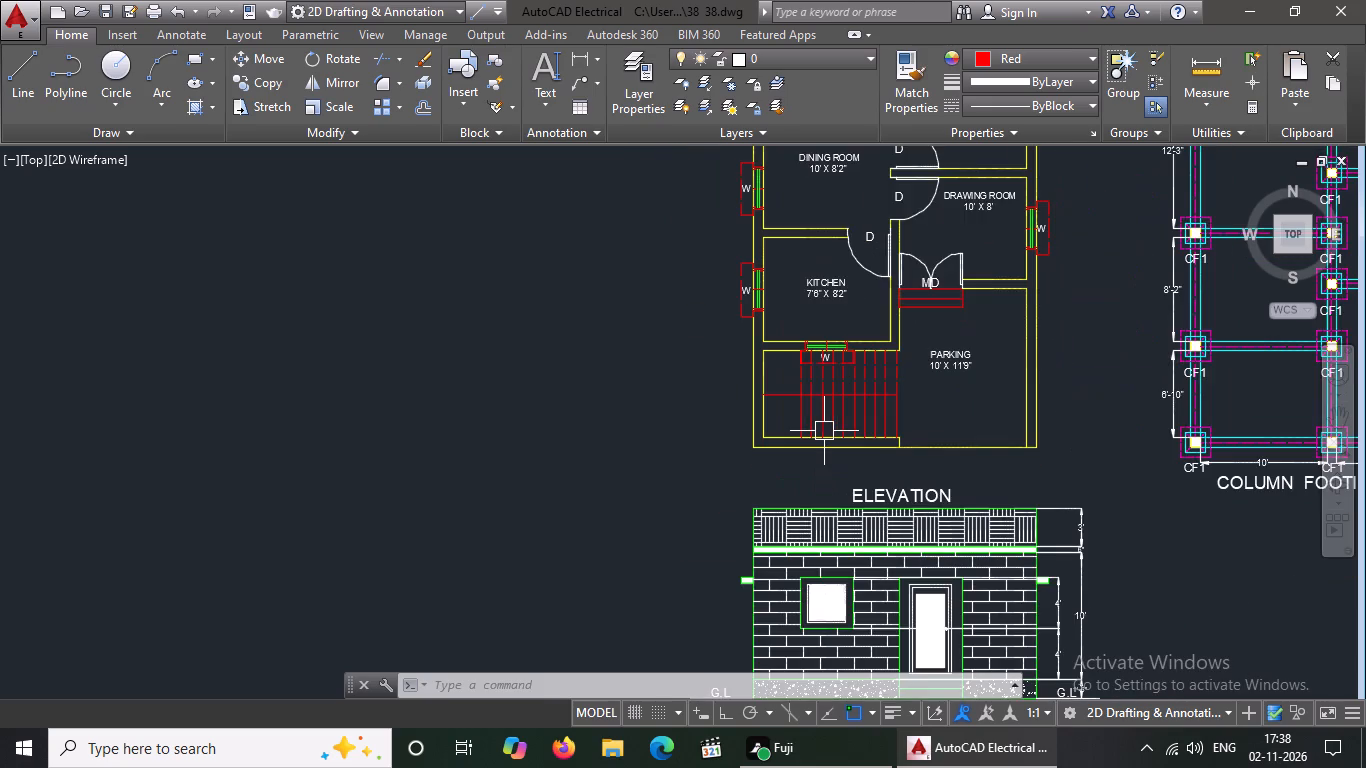
scroll(819, 422, up, 2)
scroll(819, 418, down, 4)
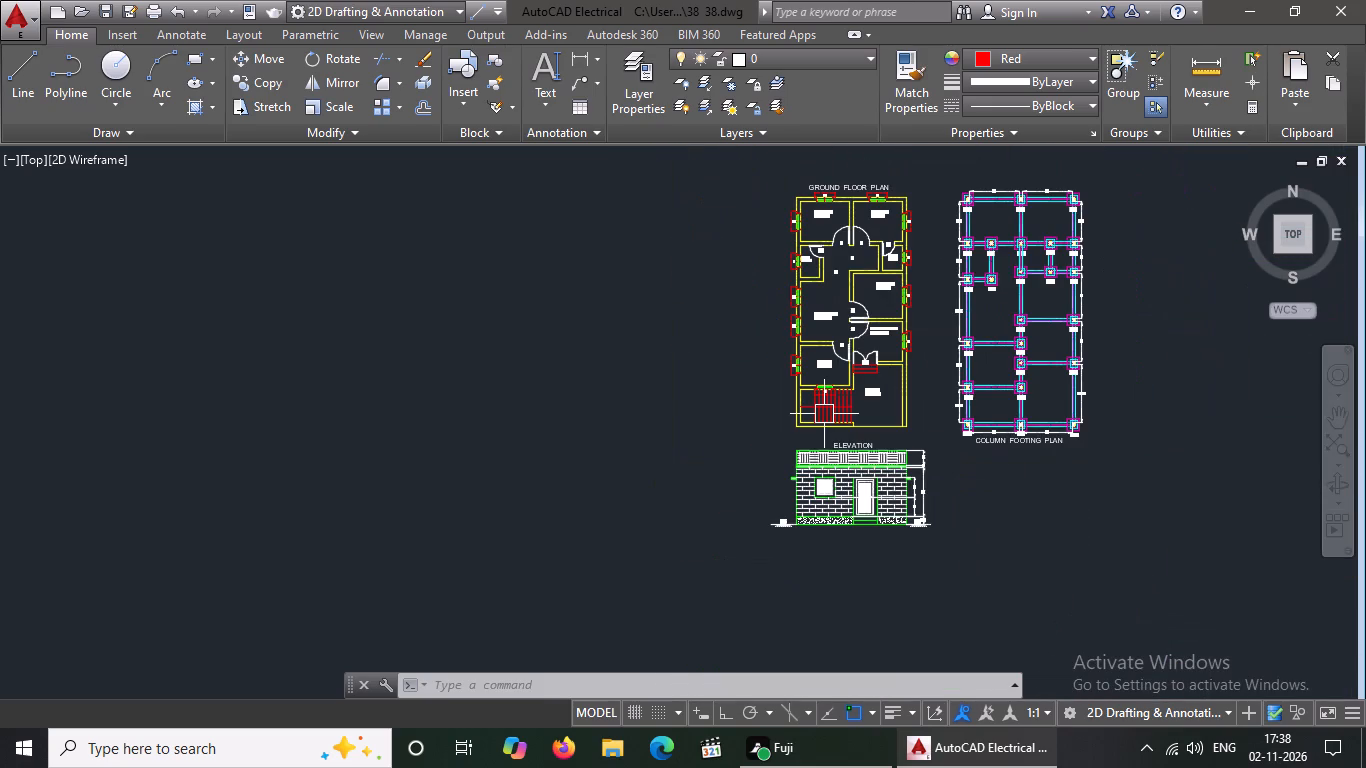
scroll(828, 423, up, 3)
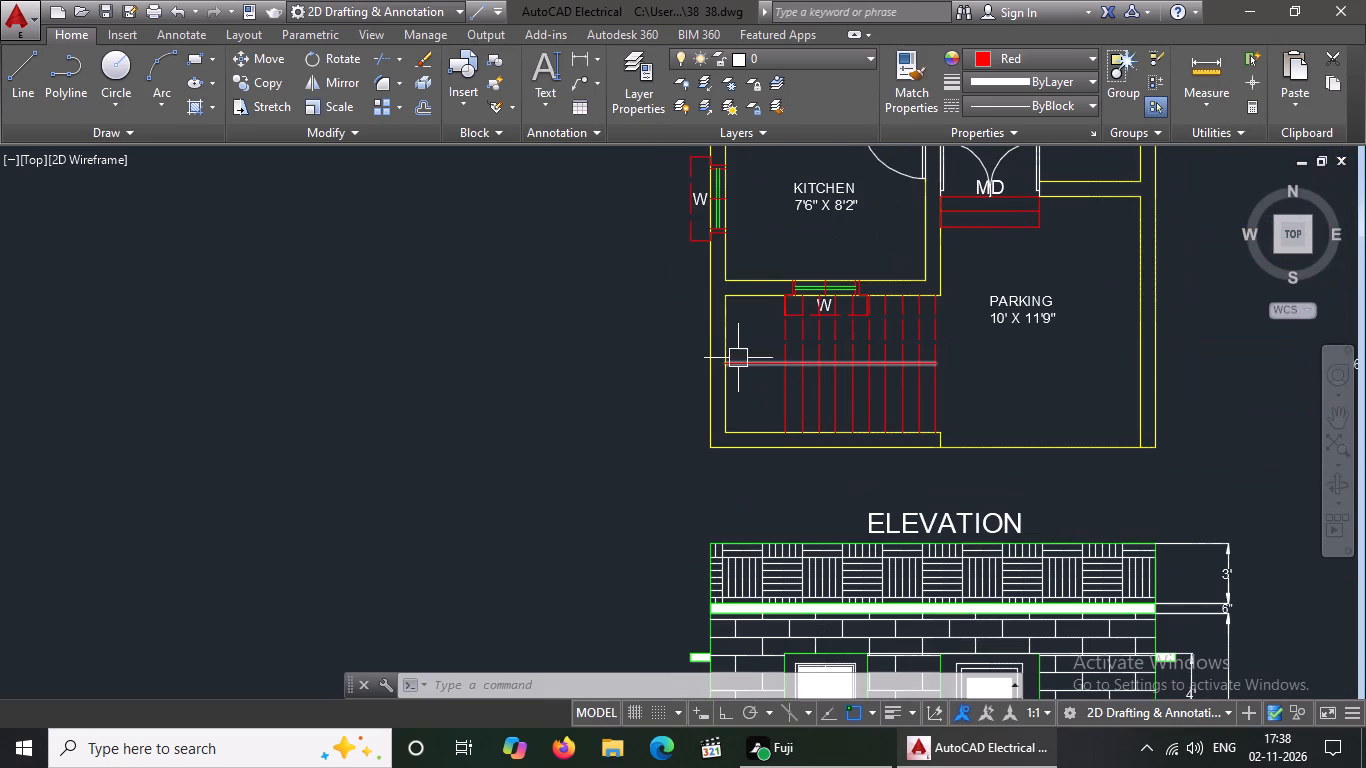
click(740, 364)
key(Escape)
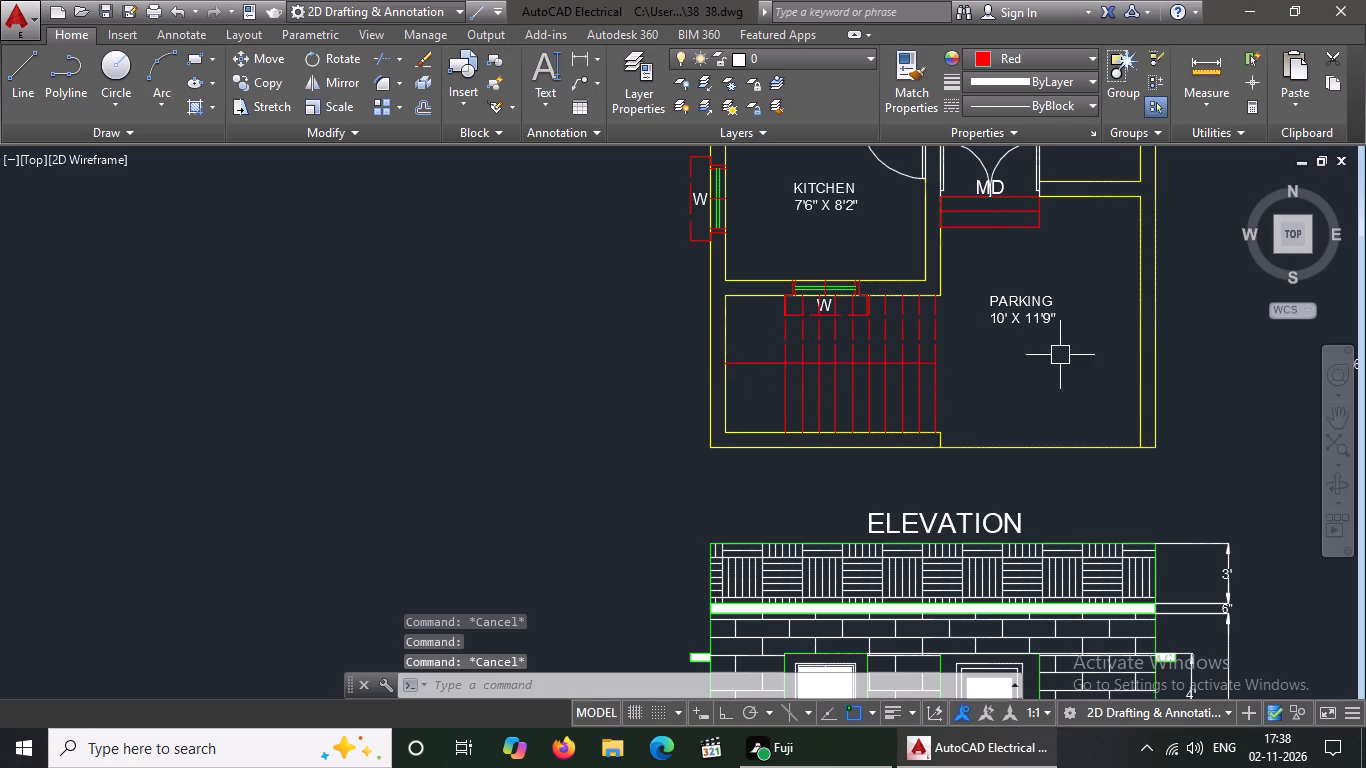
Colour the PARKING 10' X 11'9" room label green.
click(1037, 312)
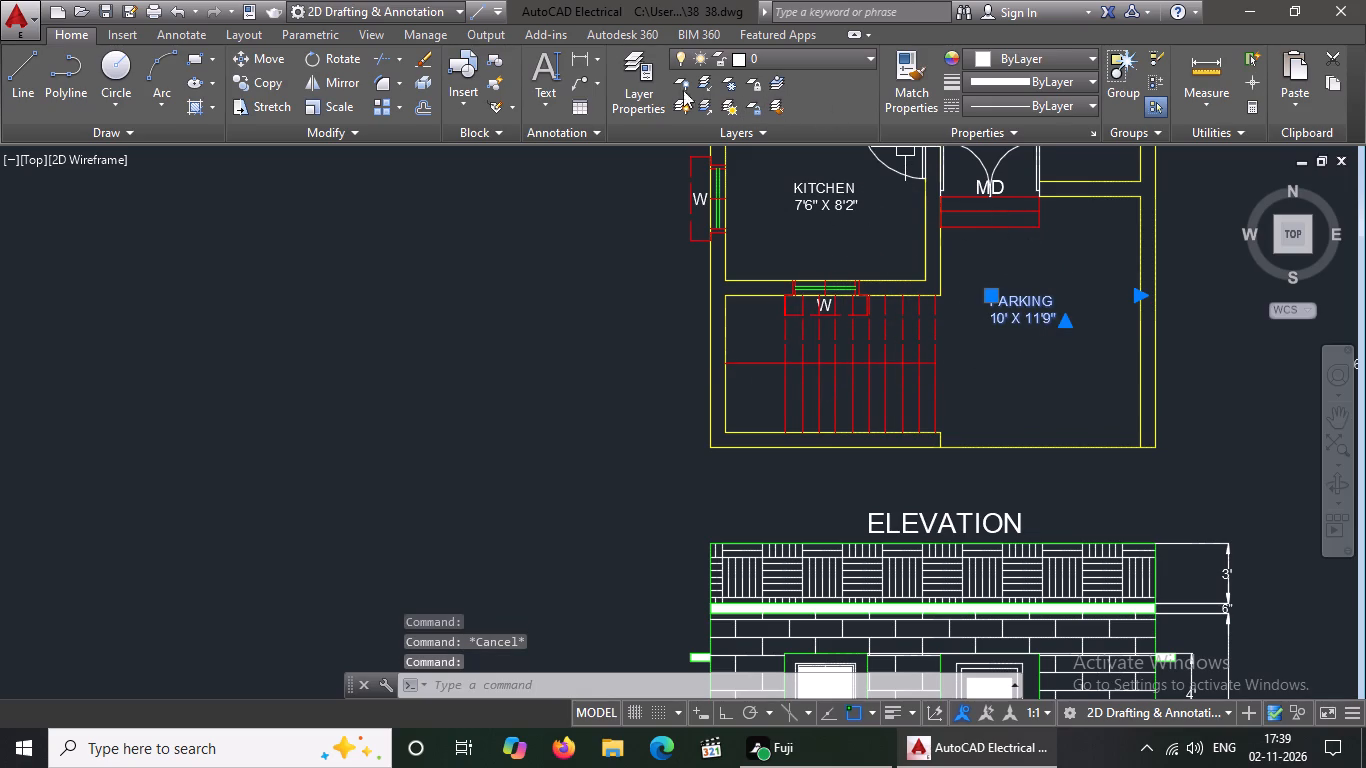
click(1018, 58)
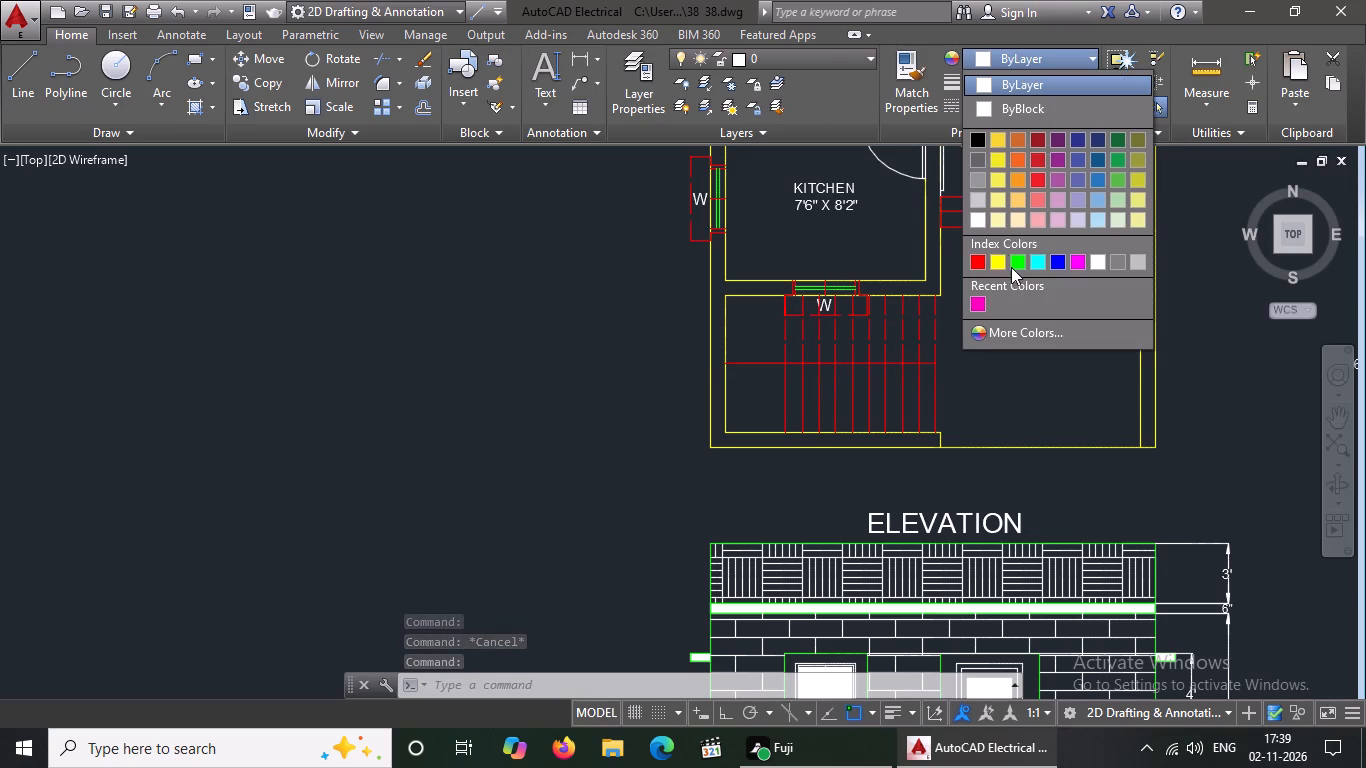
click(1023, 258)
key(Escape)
Set the colour of the PARKING 10' X 11'9" room label to ByBlock.
click(793, 187)
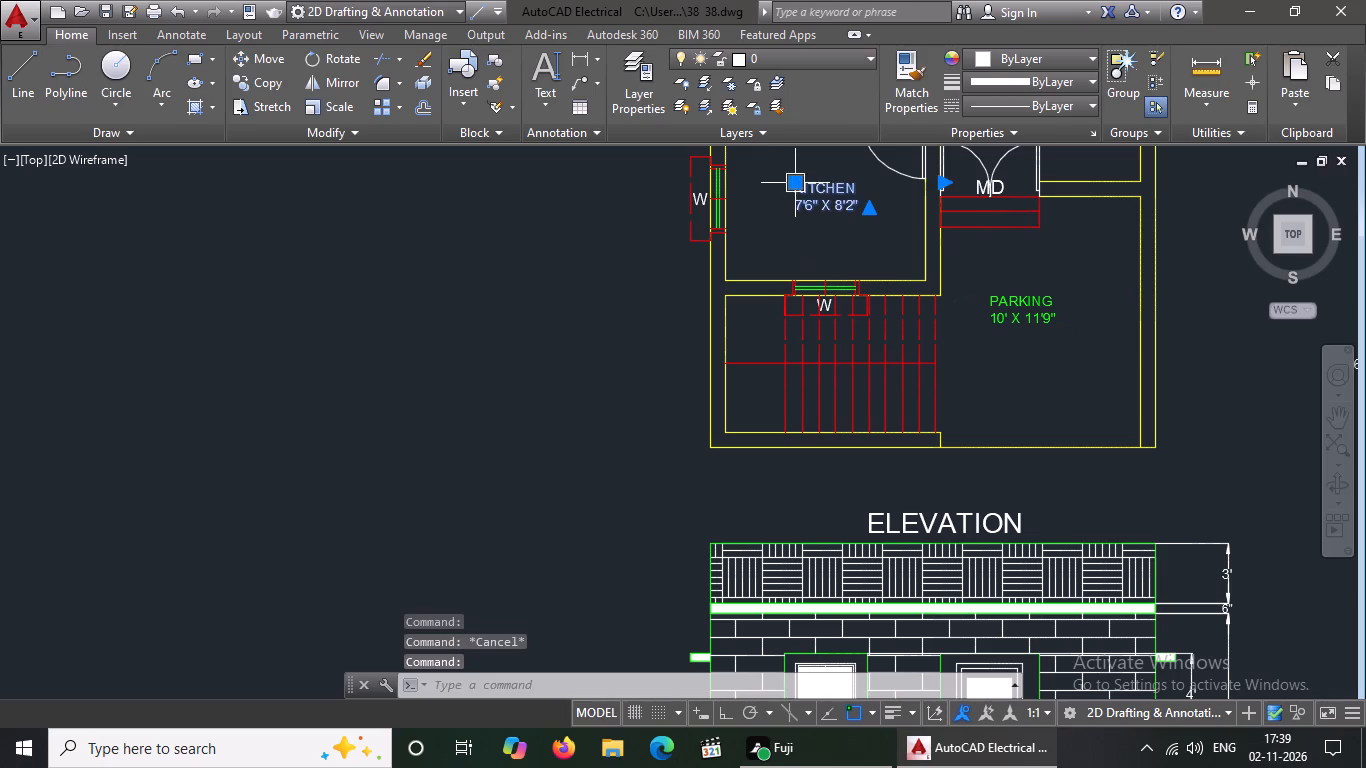
click(1010, 312)
click(1009, 61)
click(998, 112)
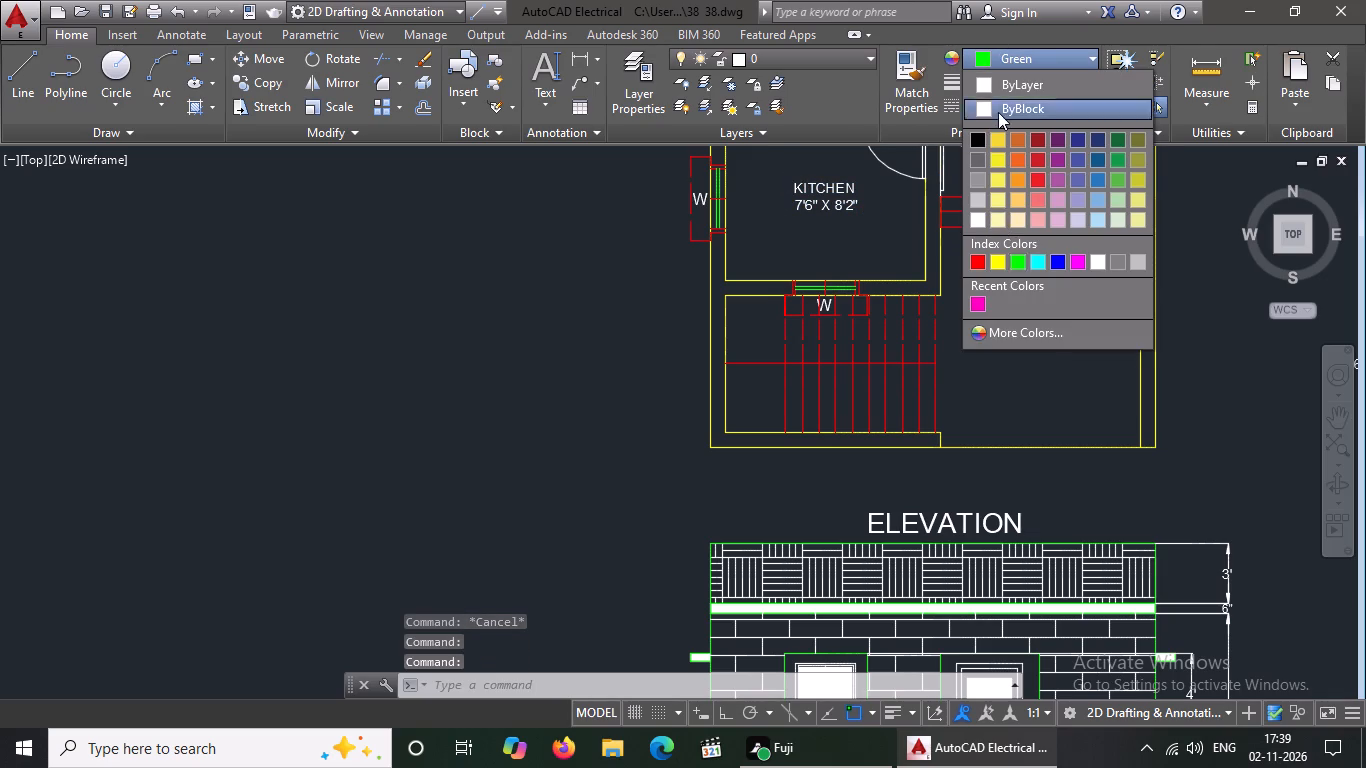
key(Escape)
Colour the W label of the drawing room's east window green.
scroll(931, 331, down, 2)
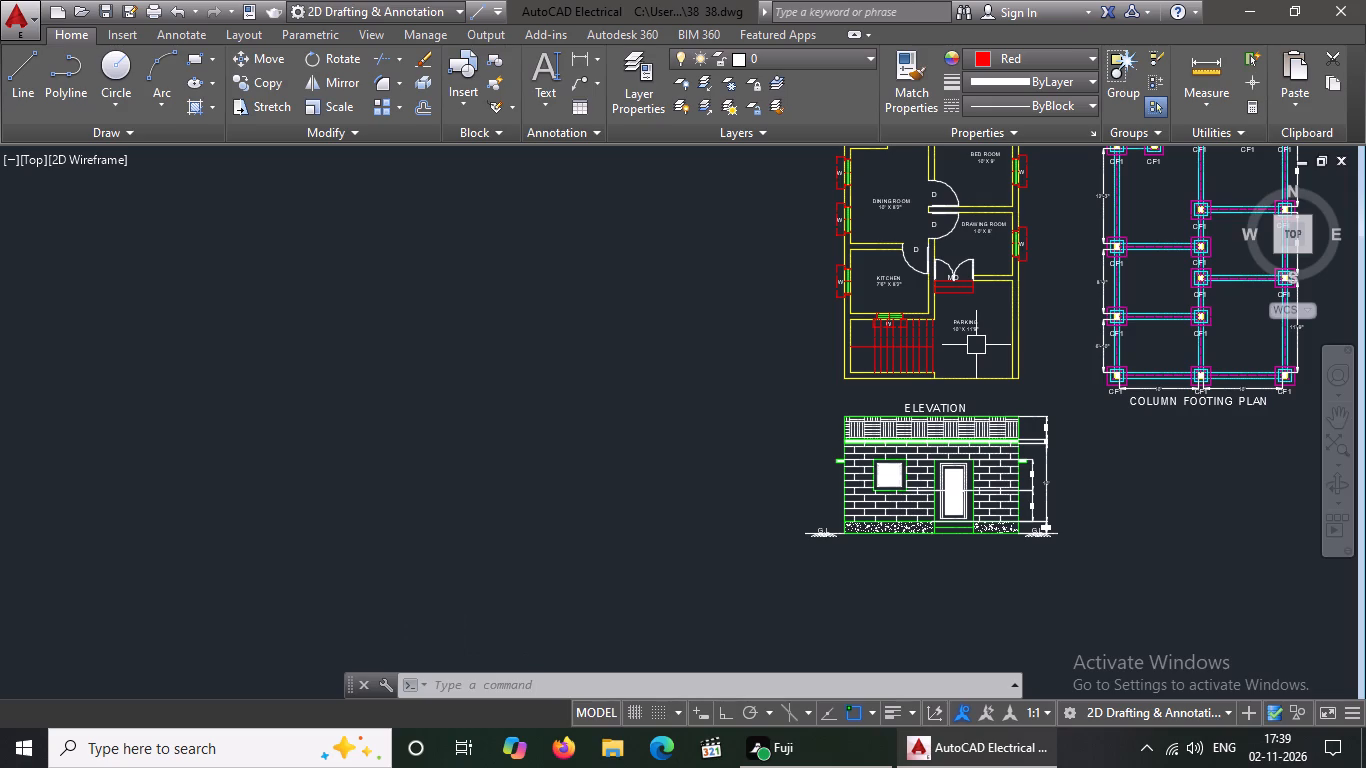
scroll(976, 345, down, 2)
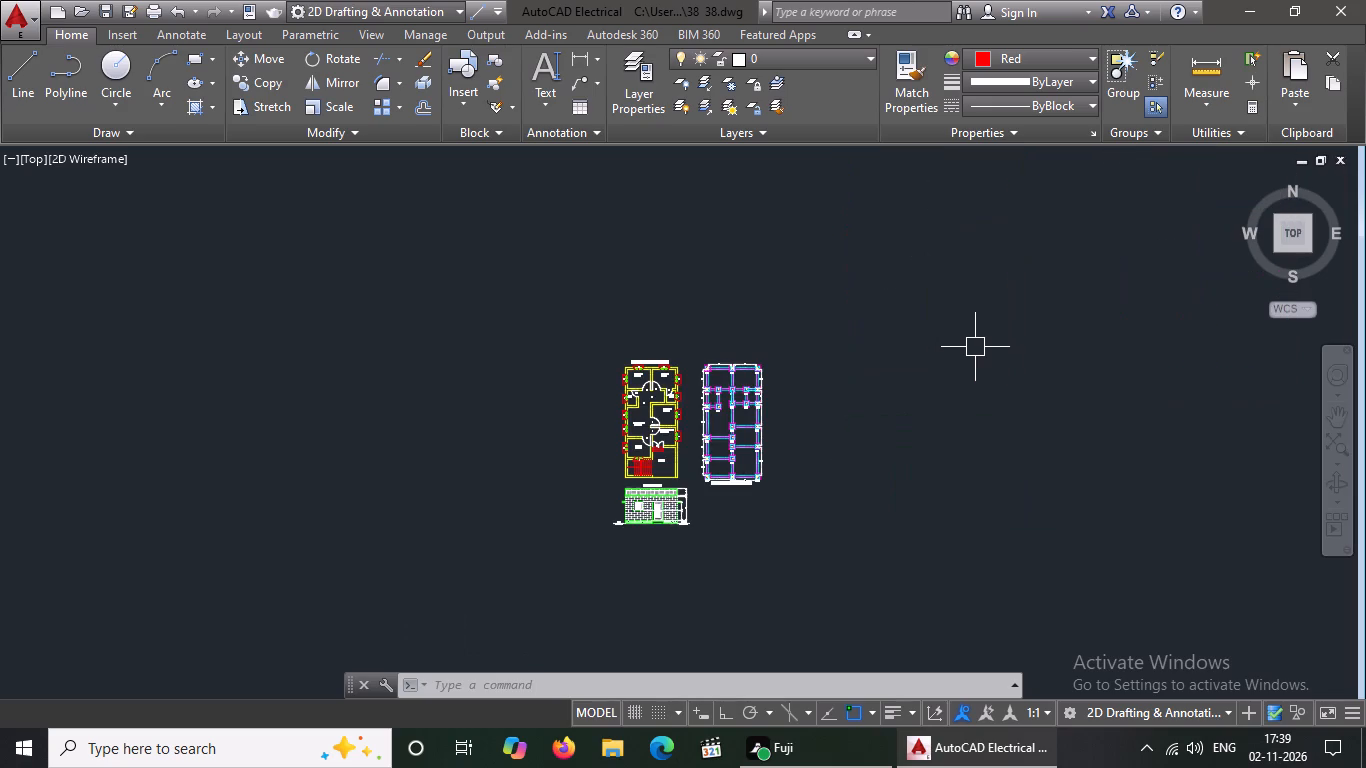
scroll(625, 497, up, 2)
scroll(718, 381, up, 2)
scroll(802, 285, up, 2)
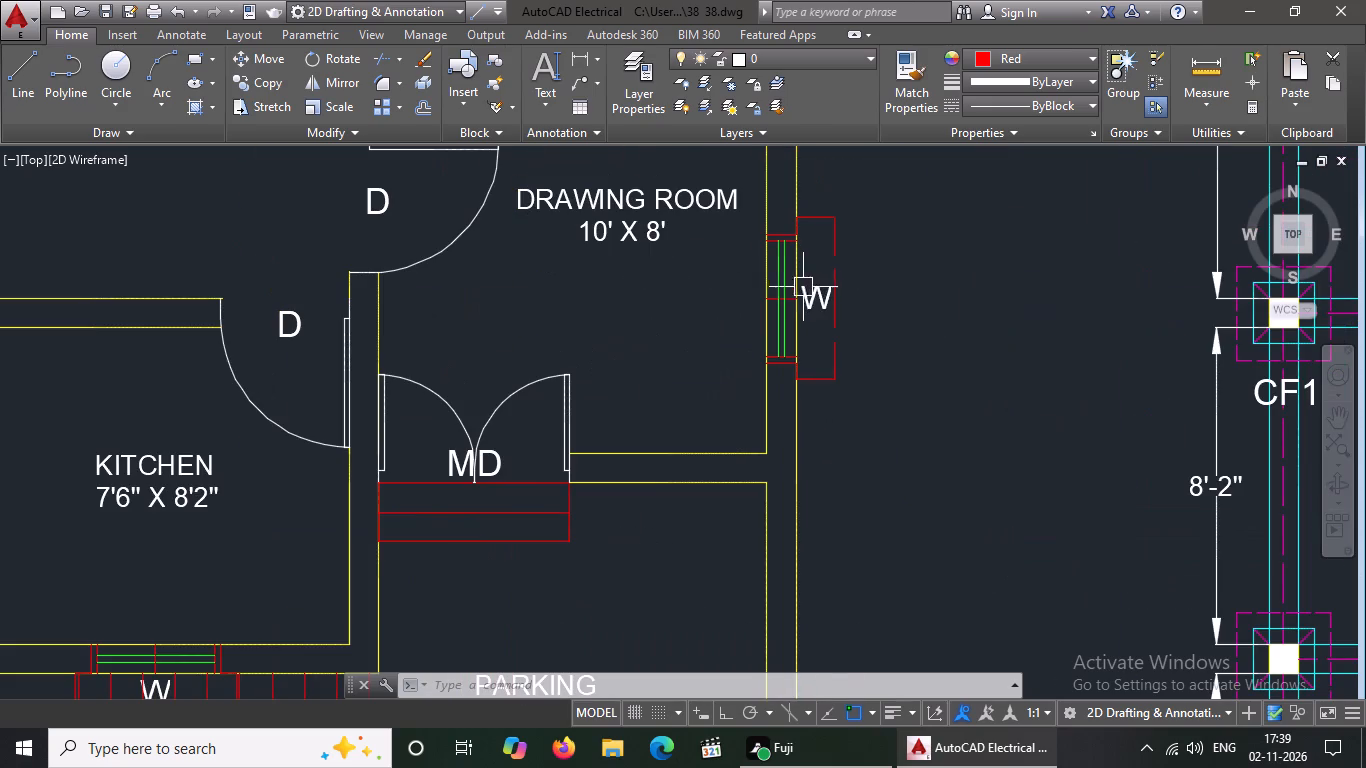
click(809, 302)
click(1003, 62)
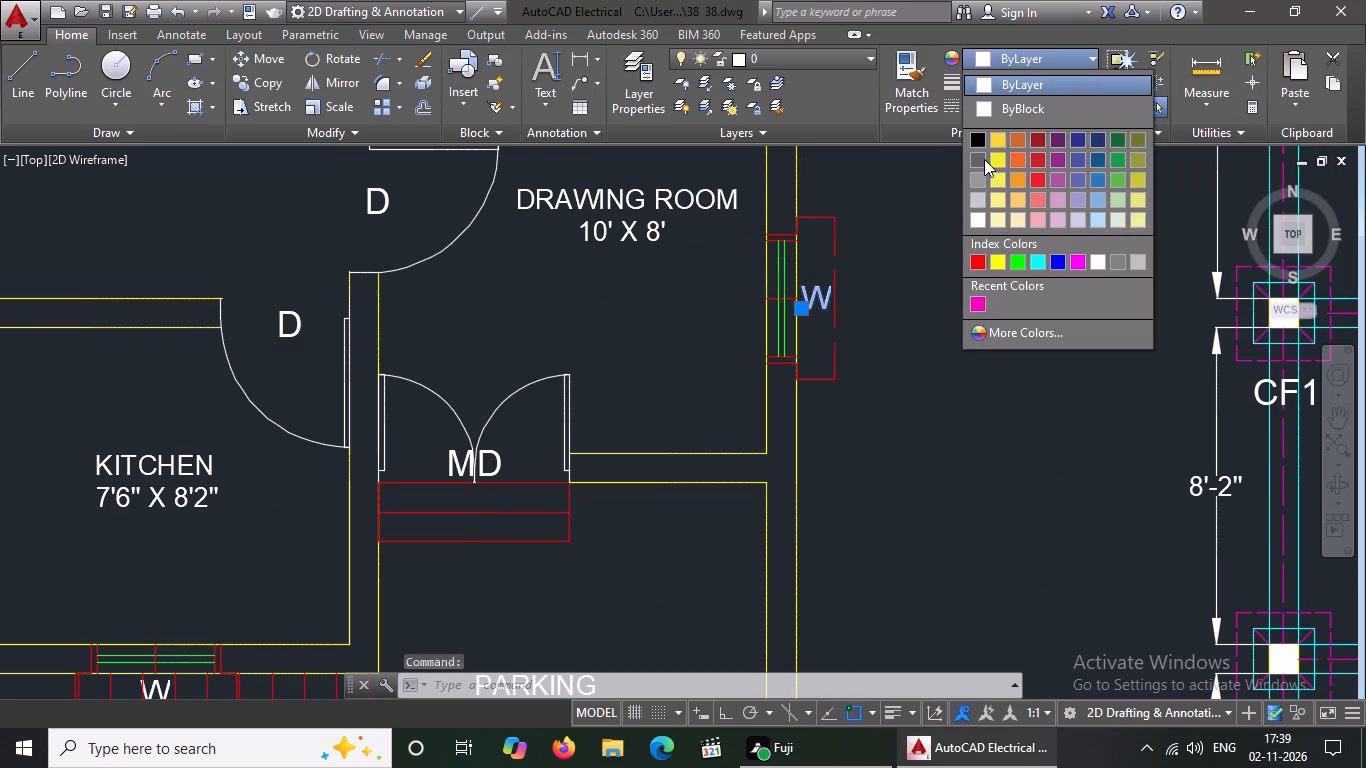
click(1018, 259)
scroll(968, 404, down, 1)
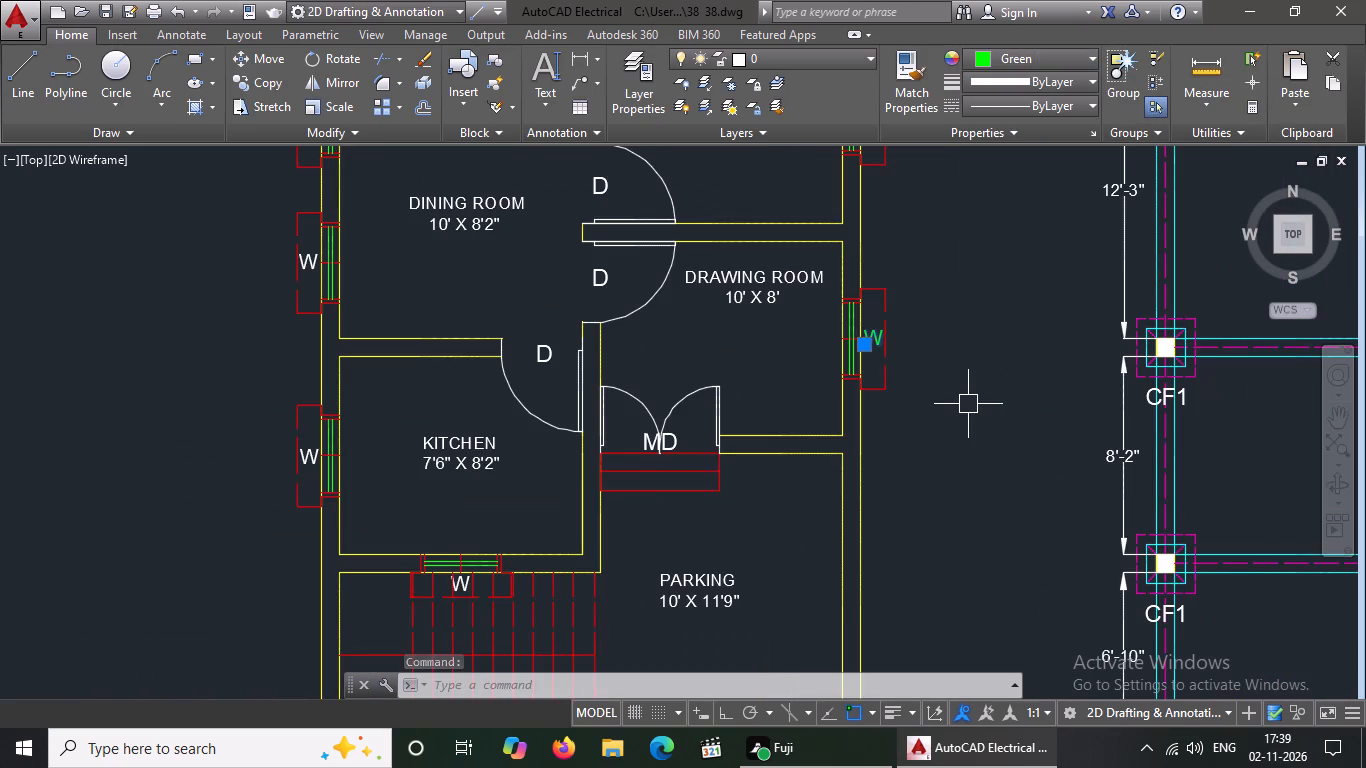
key(Escape)
Colour the W label of the east window green for the 10' X 9' bedroom adjoining the drawing room.
scroll(968, 404, down, 1)
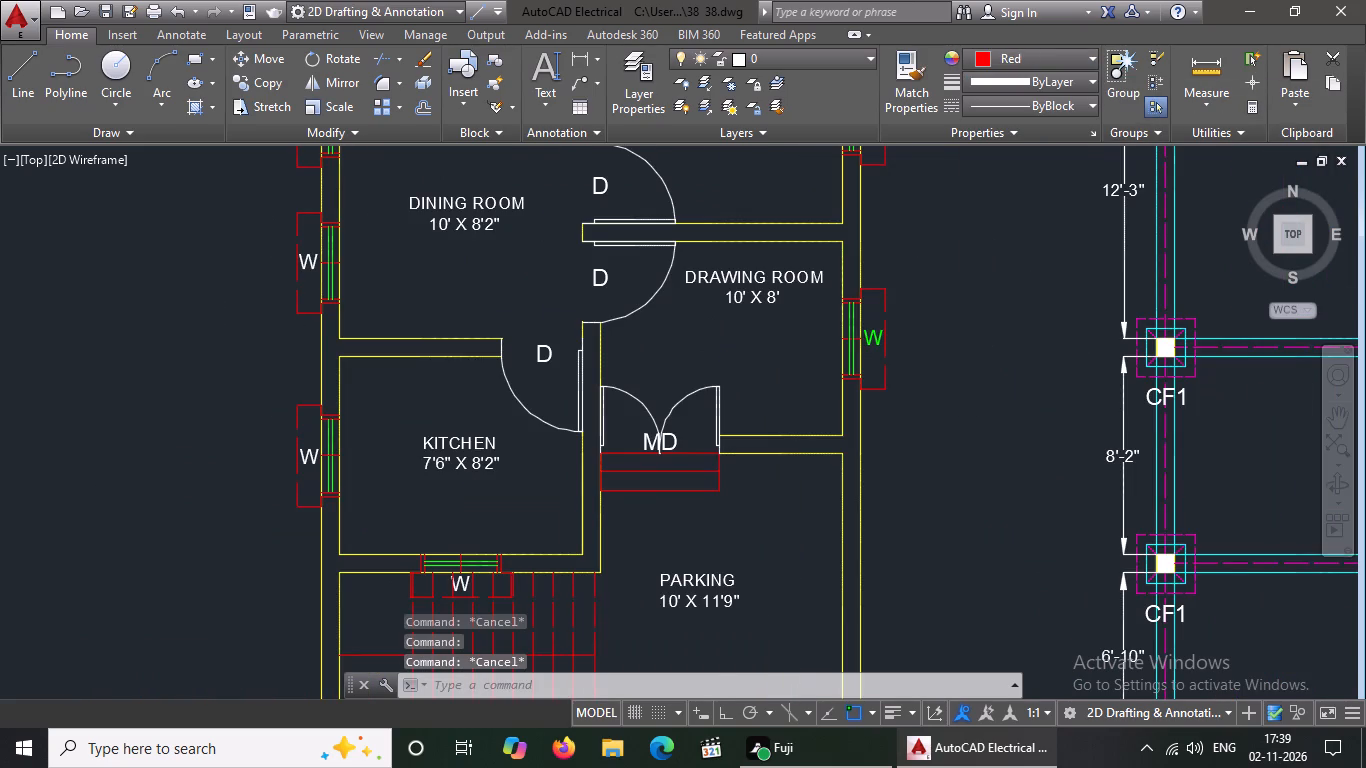
scroll(900, 180, up, 2)
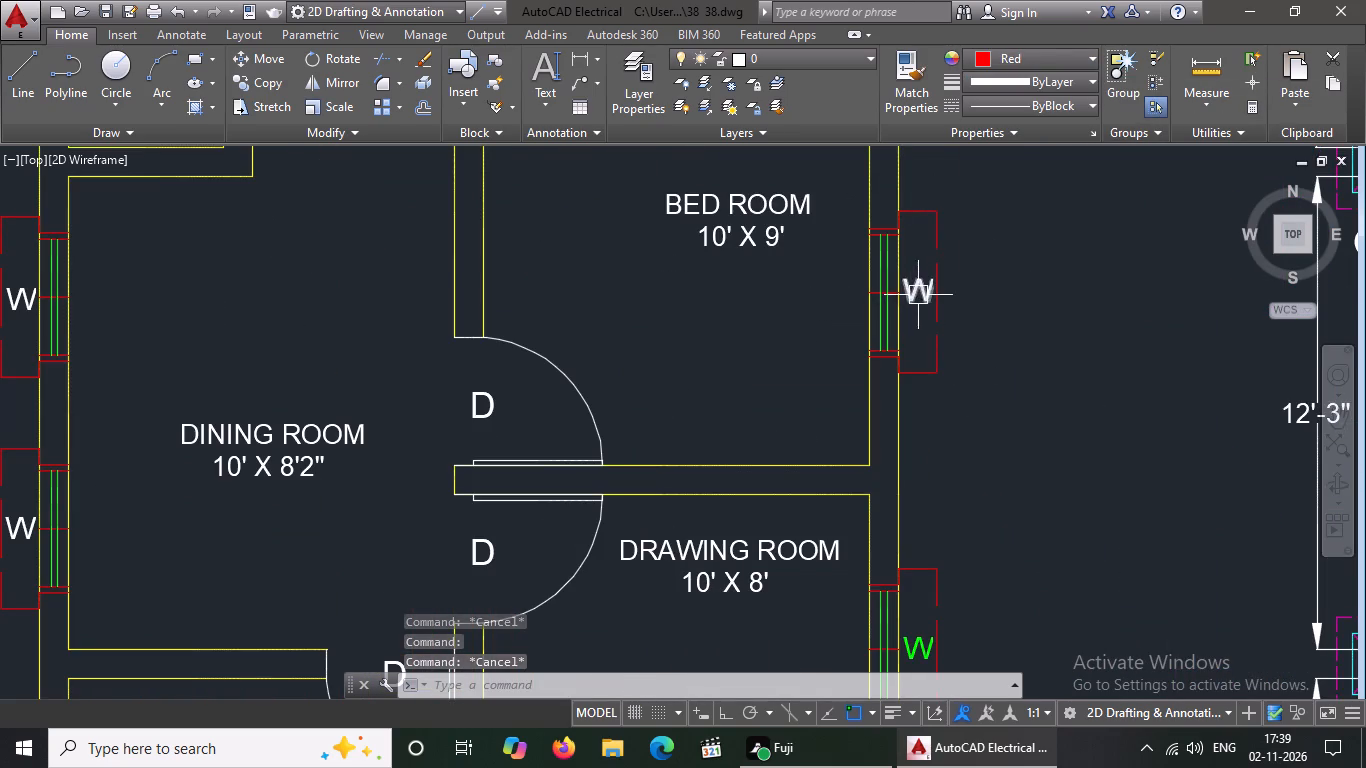
click(918, 295)
click(1046, 49)
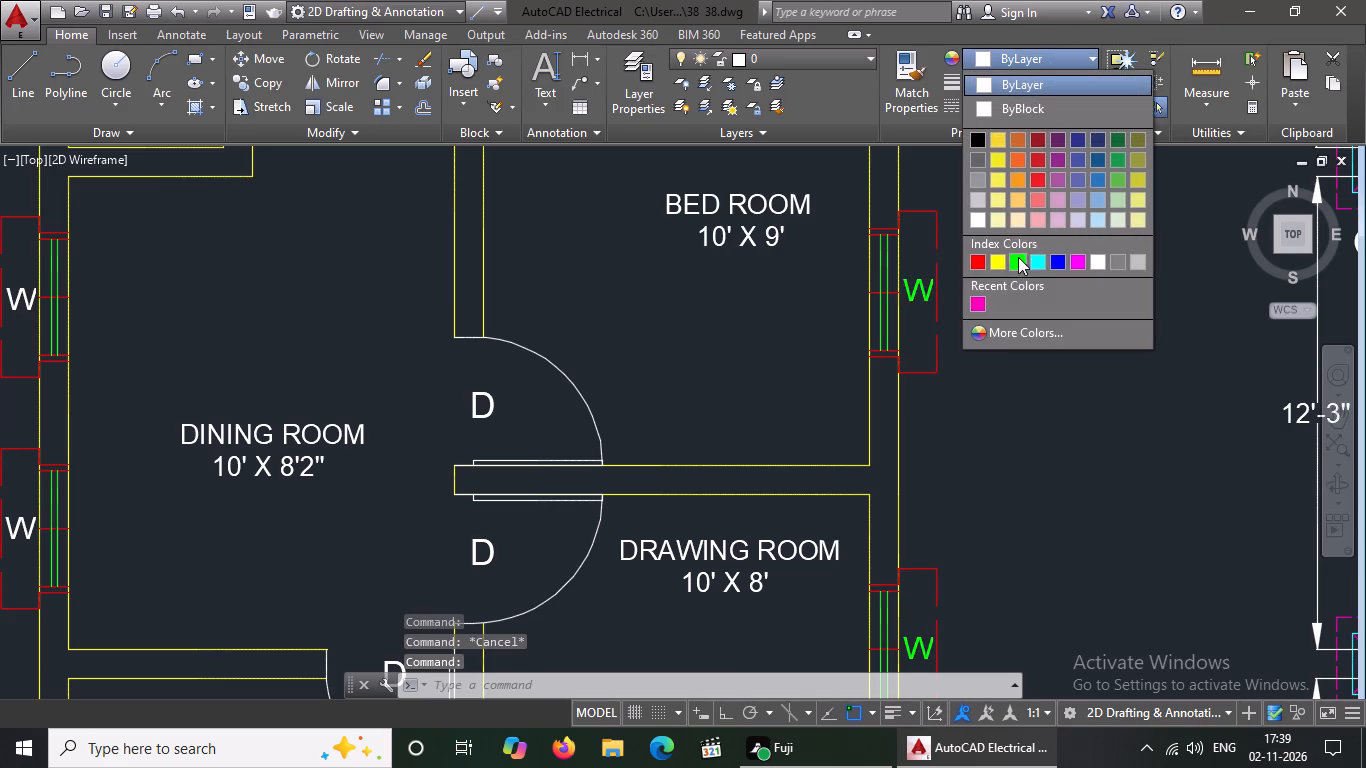
click(1018, 257)
key(Escape)
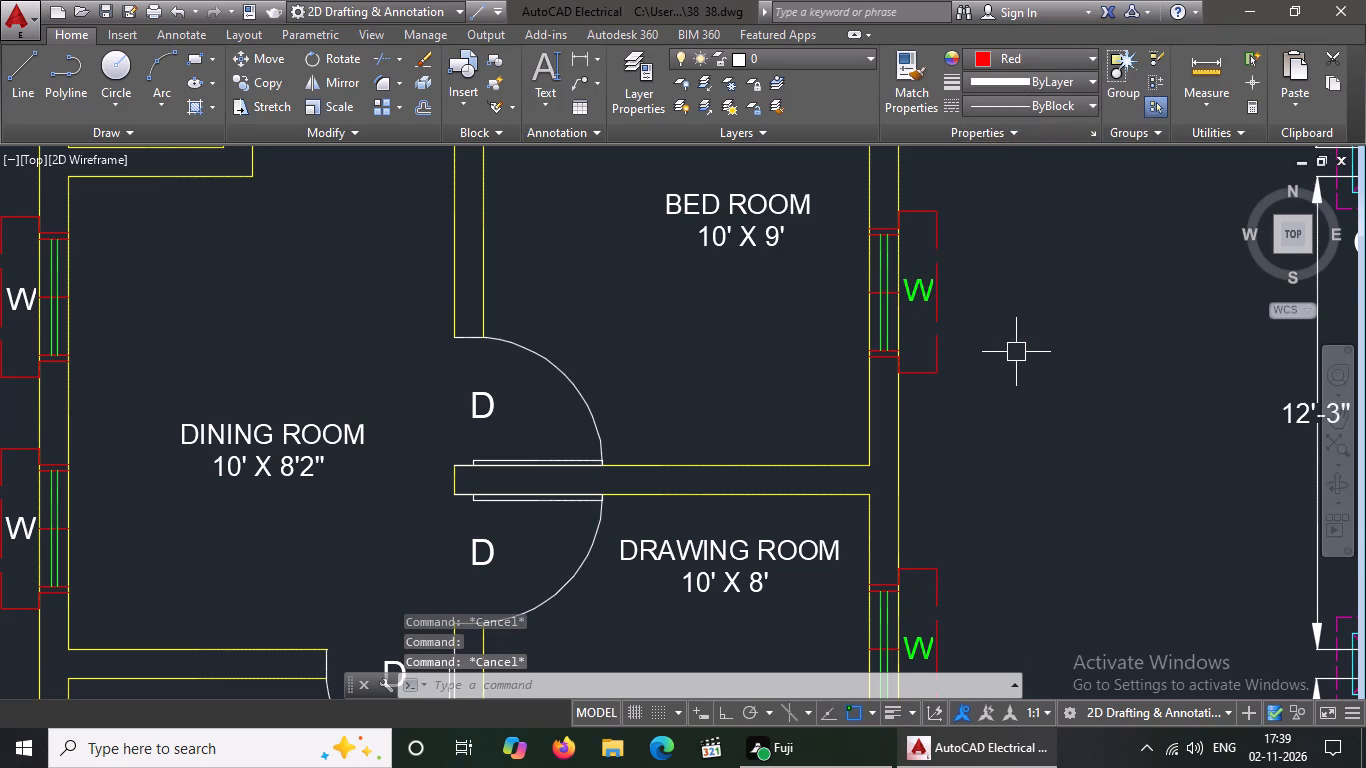
Colour the V label of the 4' X 5' bath's ventilator green.
scroll(1016, 352, down, 3)
scroll(976, 239, up, 6)
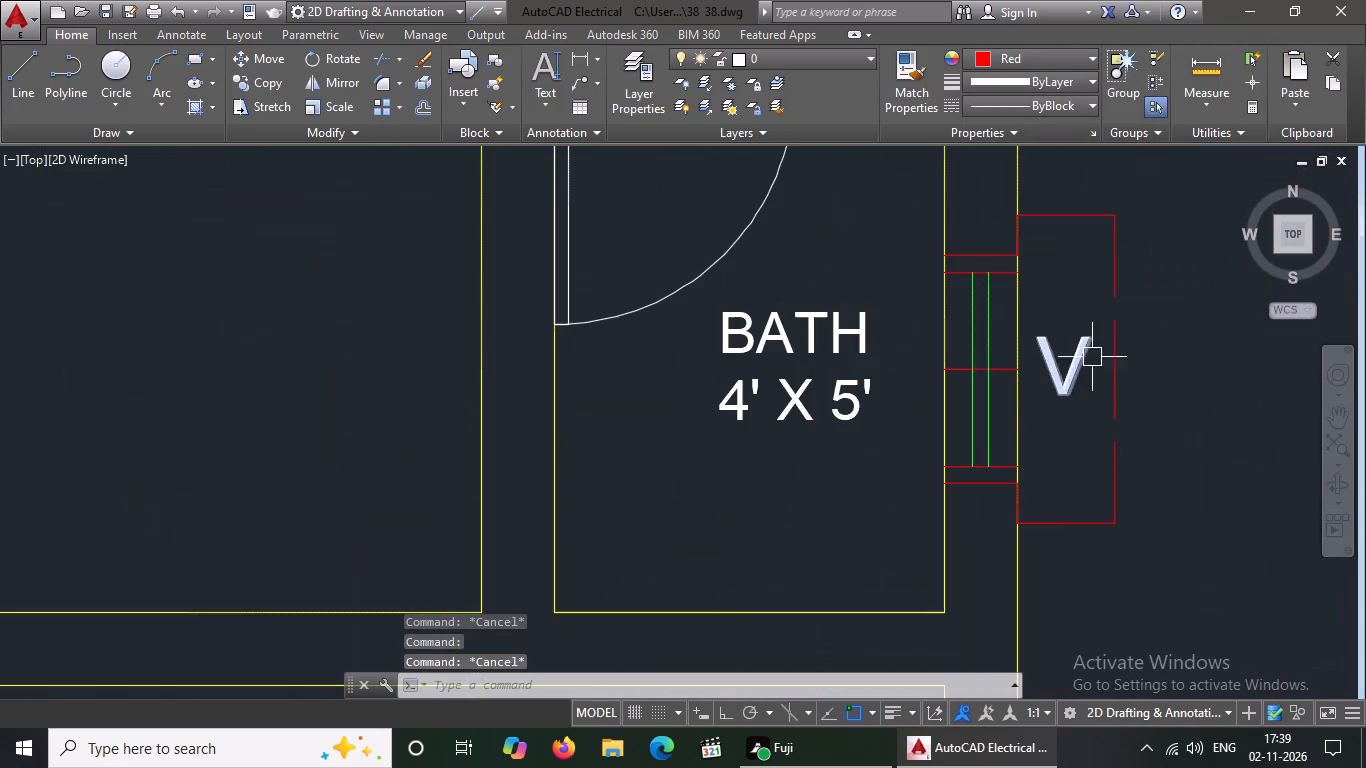
click(1073, 381)
click(1013, 62)
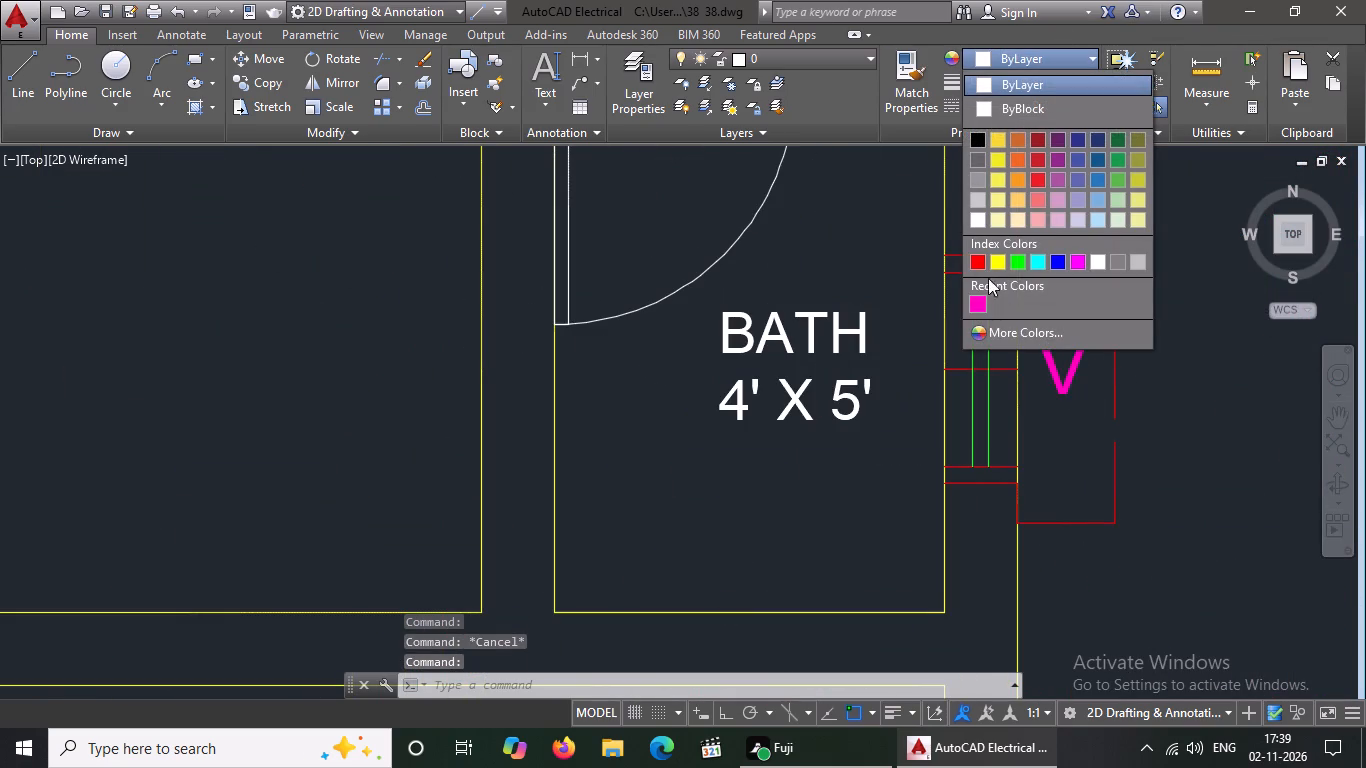
click(1015, 262)
scroll(1002, 196, down, 2)
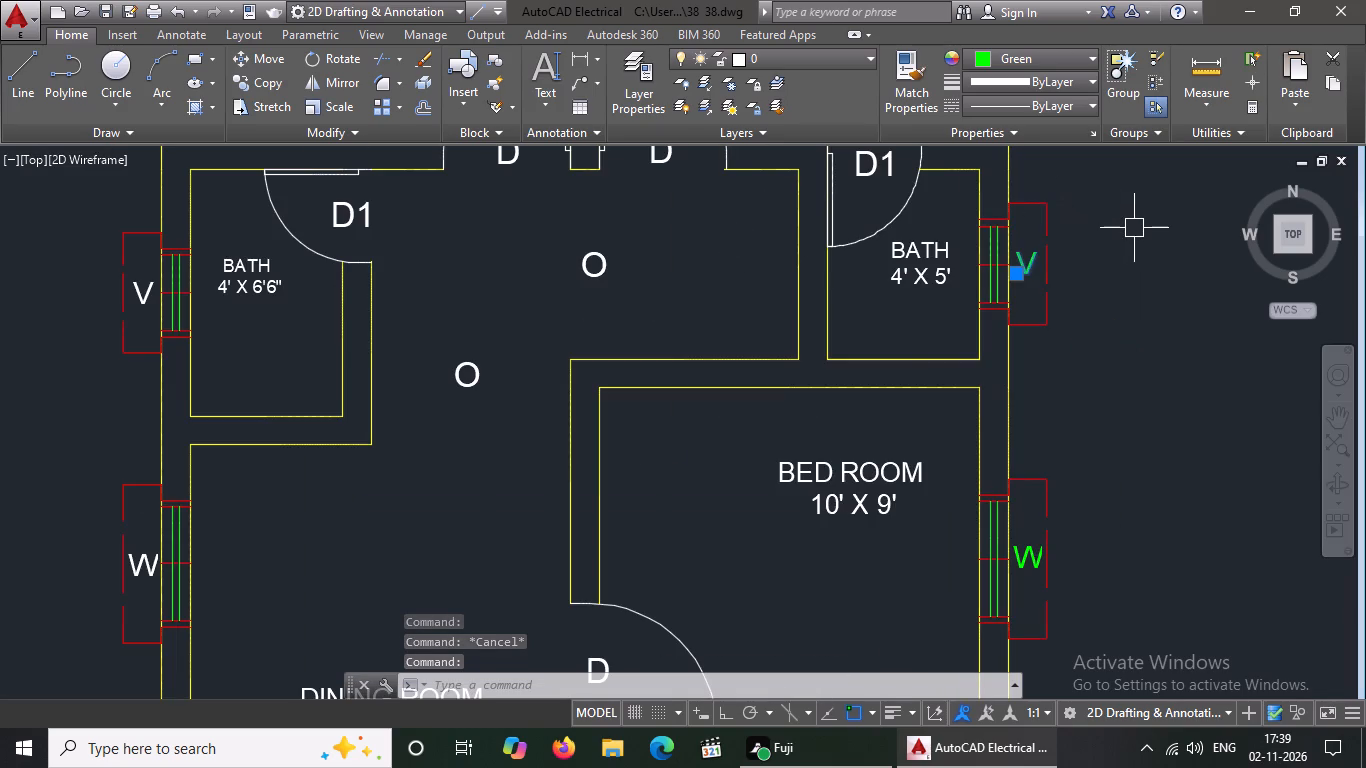
key(Escape)
Colour the W label of the north 10' X 9' bedroom's east window green.
scroll(1135, 228, down, 4)
scroll(1133, 172, up, 4)
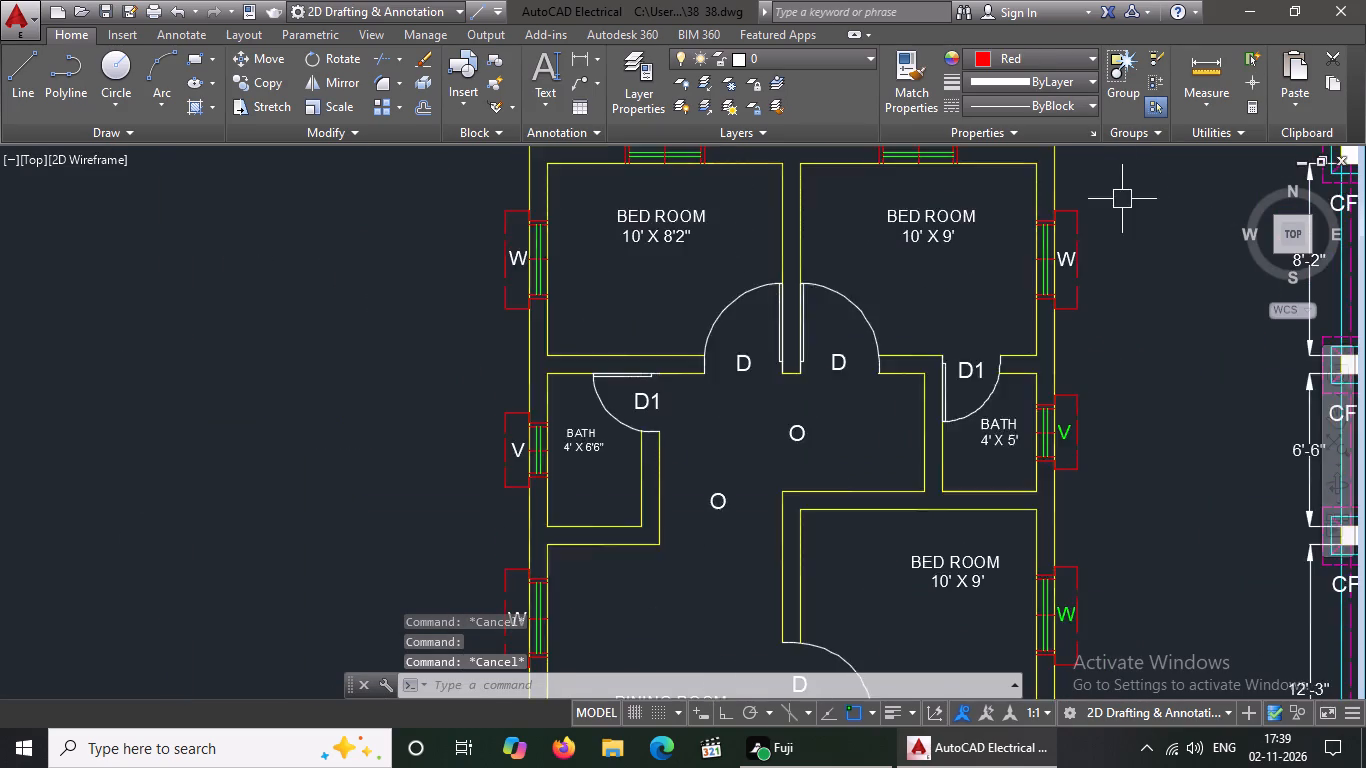
scroll(1122, 200, up, 2)
click(872, 436)
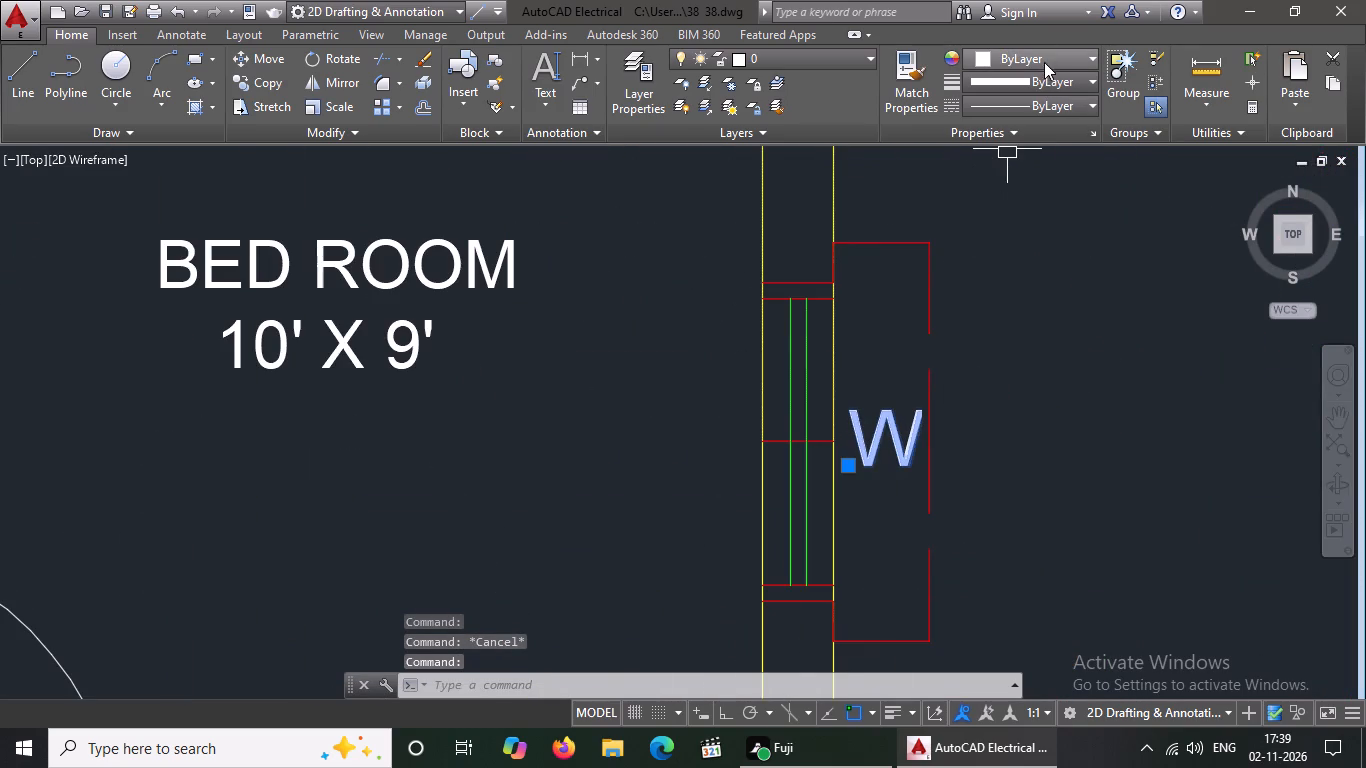
click(1047, 57)
click(1019, 260)
scroll(1006, 289, down, 3)
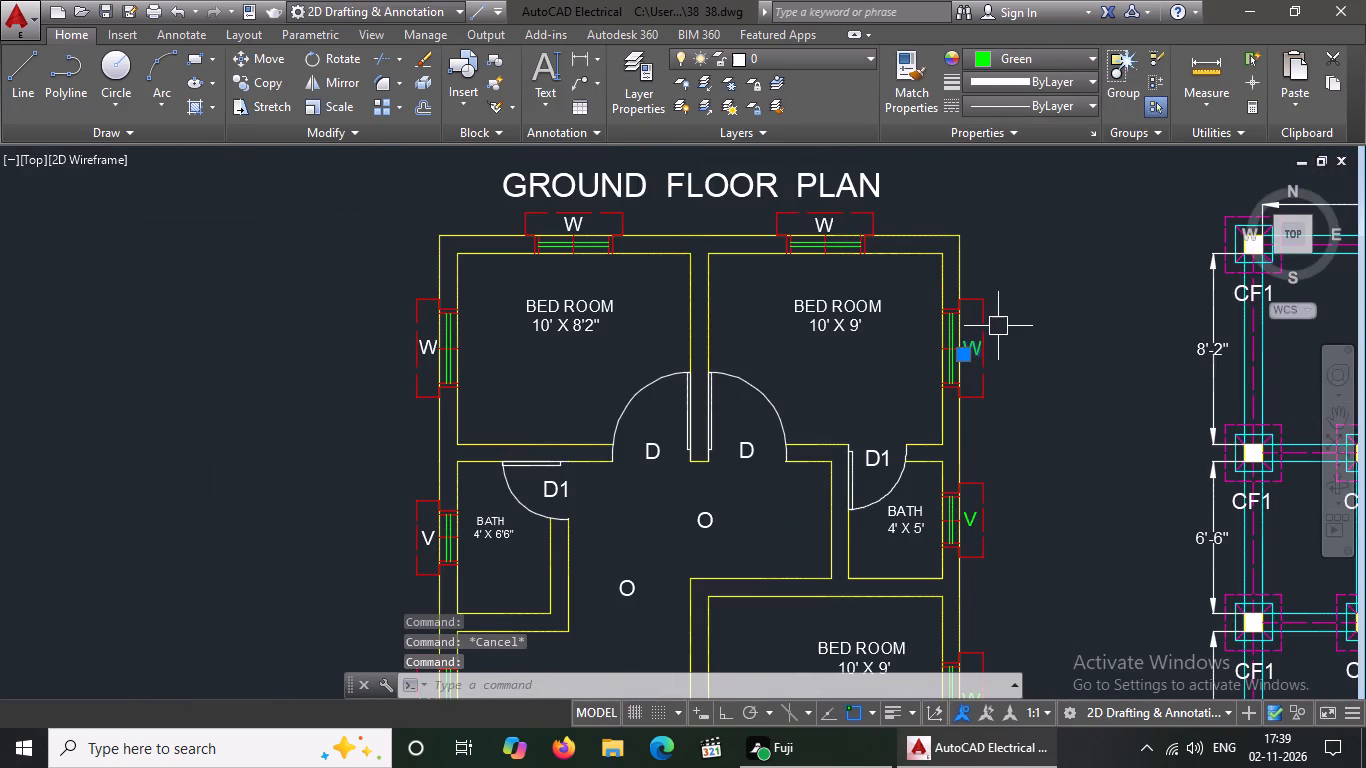
key(Escape)
Colour the W label of the north 10' X 9' bedroom's north window green.
scroll(838, 233, up, 2)
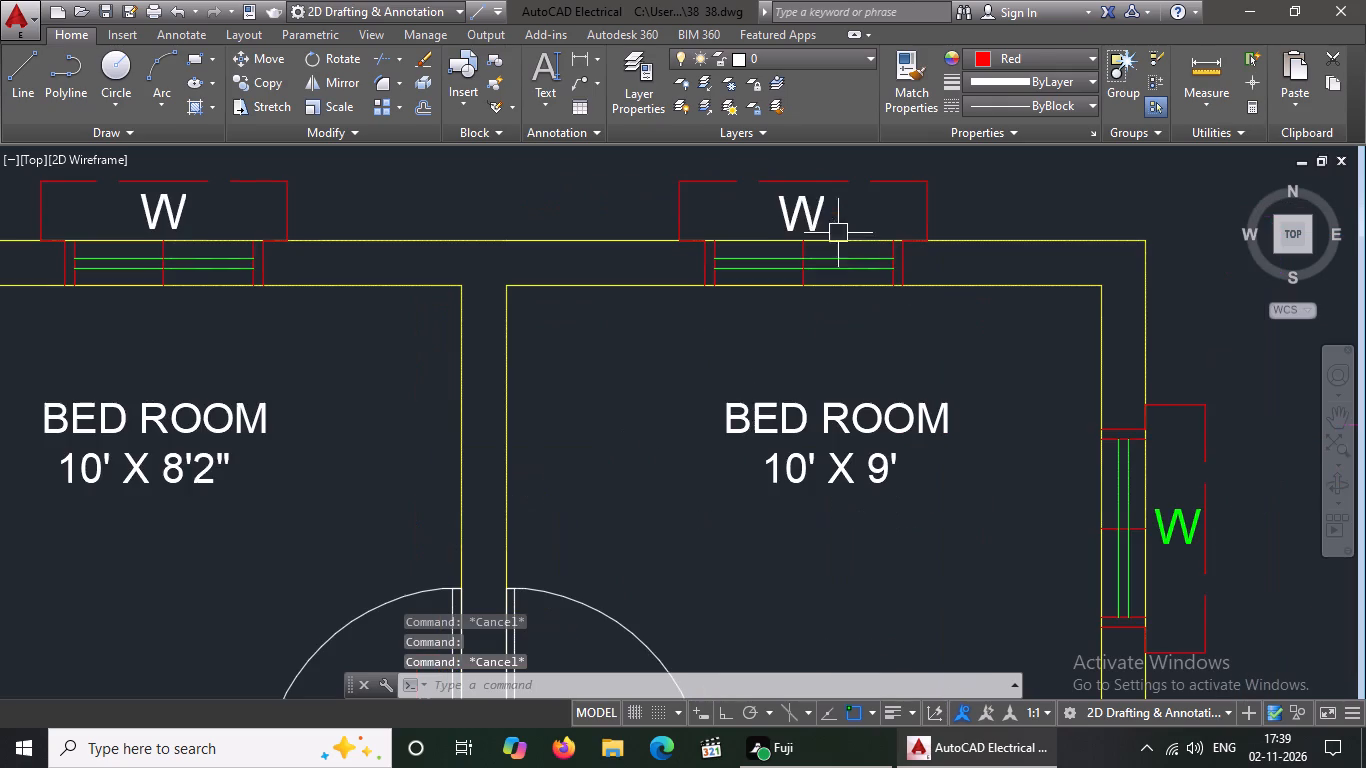
click(806, 212)
click(1012, 61)
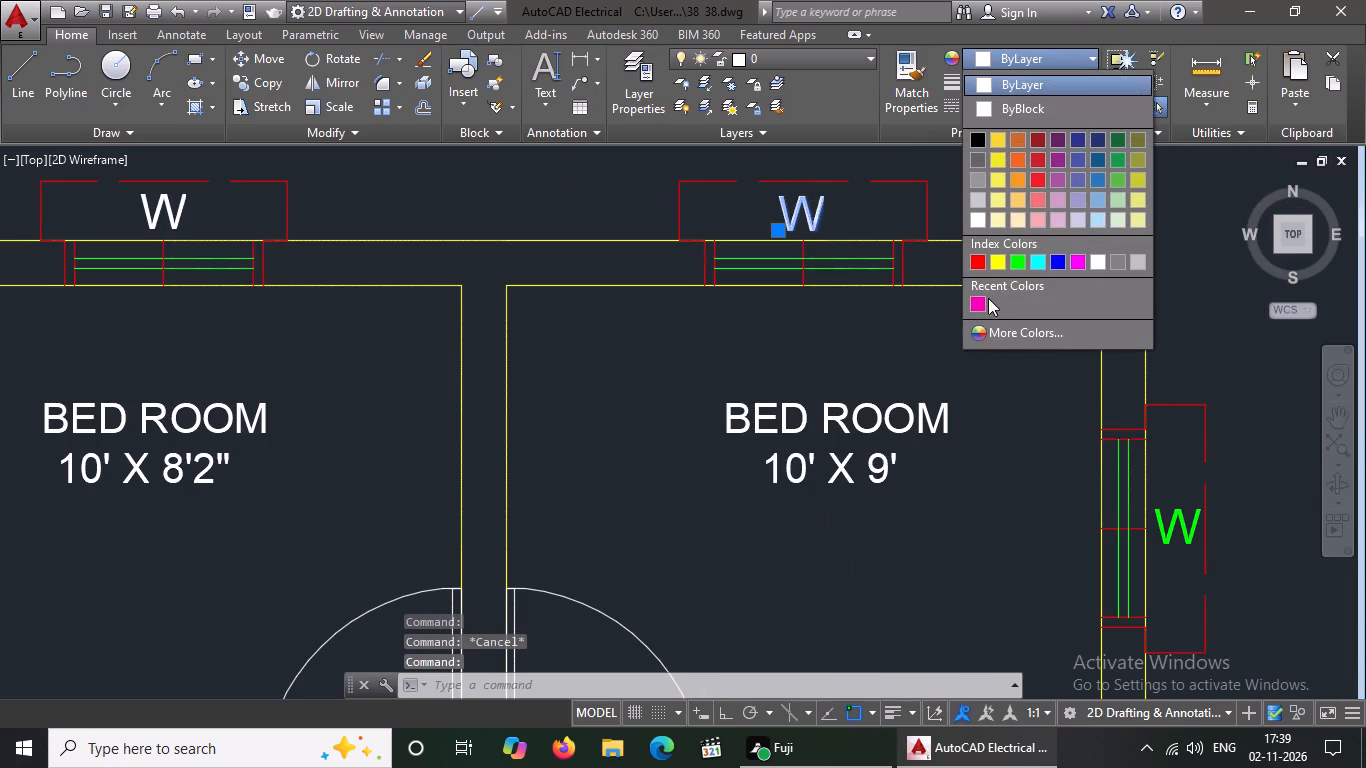
click(1017, 264)
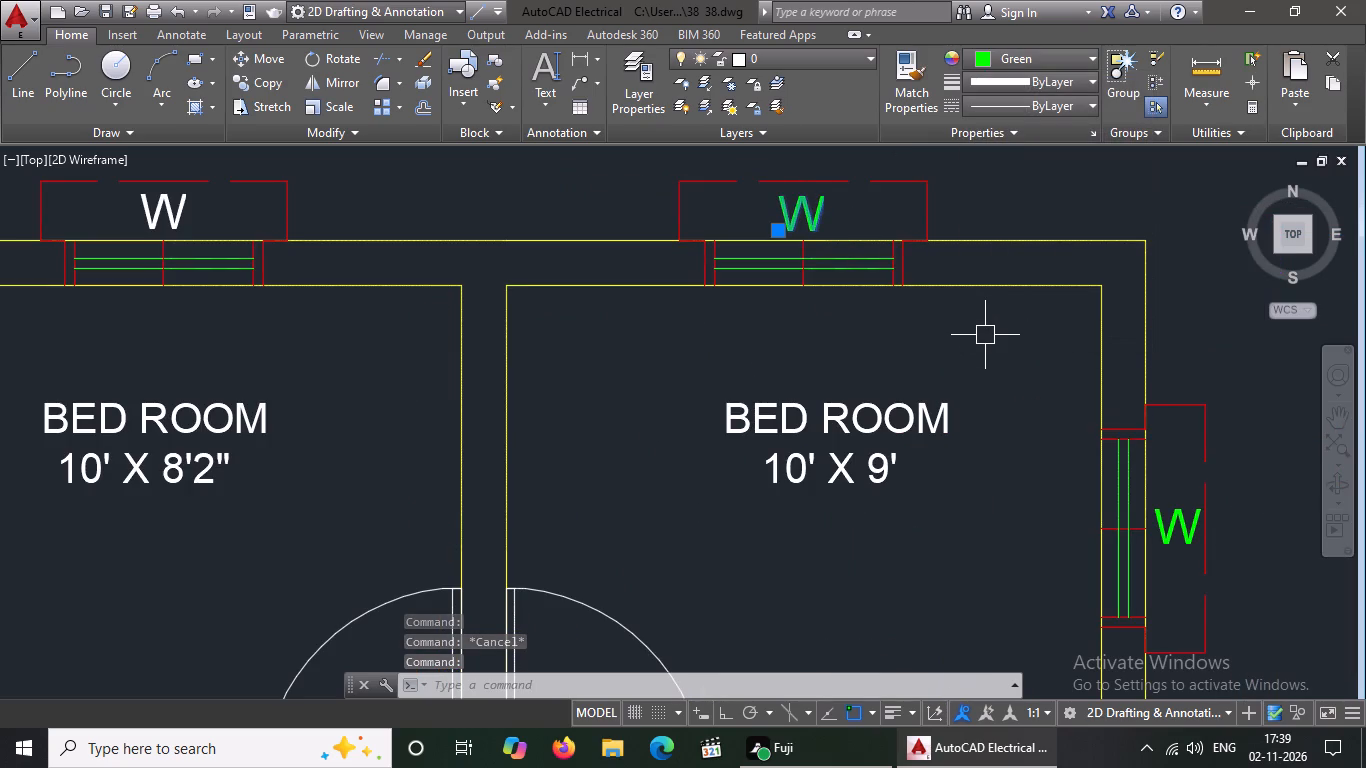
key(Escape)
Colour the W label of the 10' X 8'2" bedroom's north window green.
scroll(984, 336, down, 3)
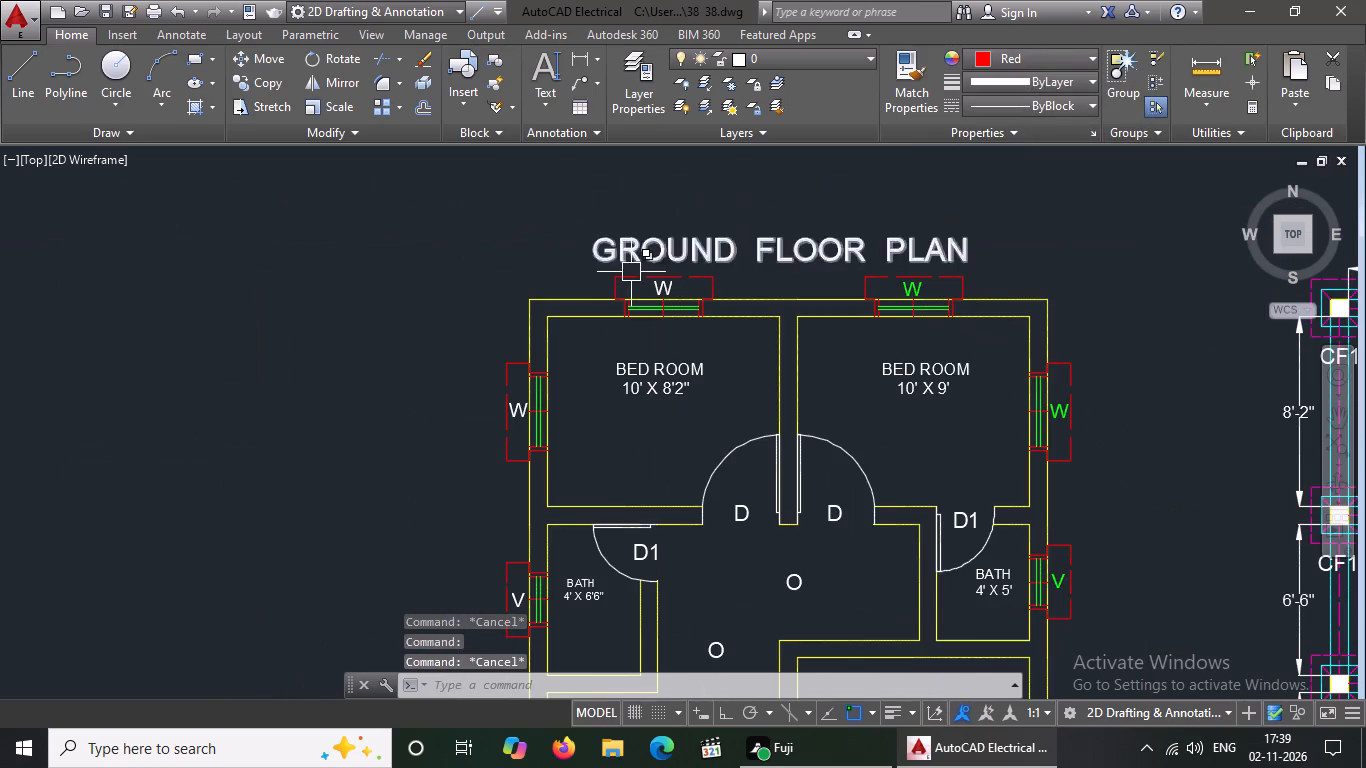
scroll(663, 298, up, 1)
click(661, 286)
click(1040, 59)
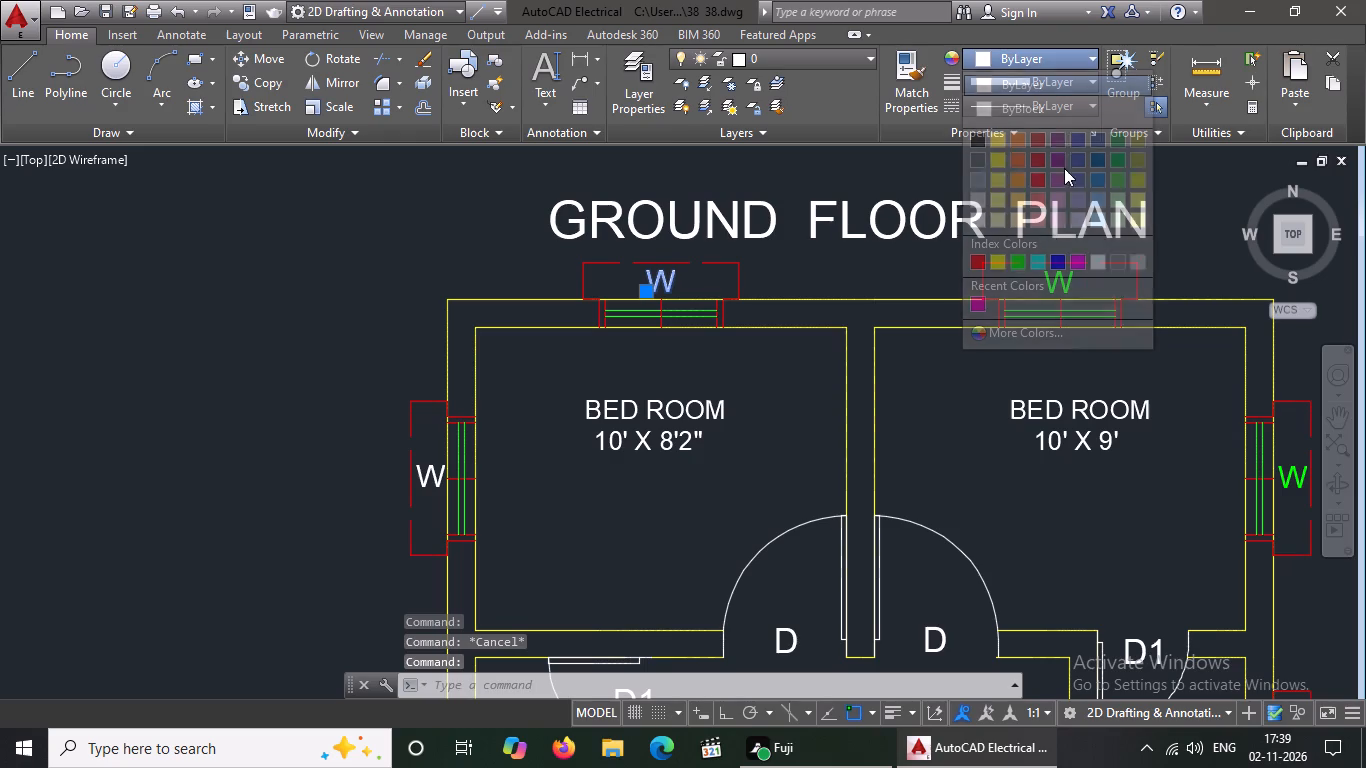
click(1016, 259)
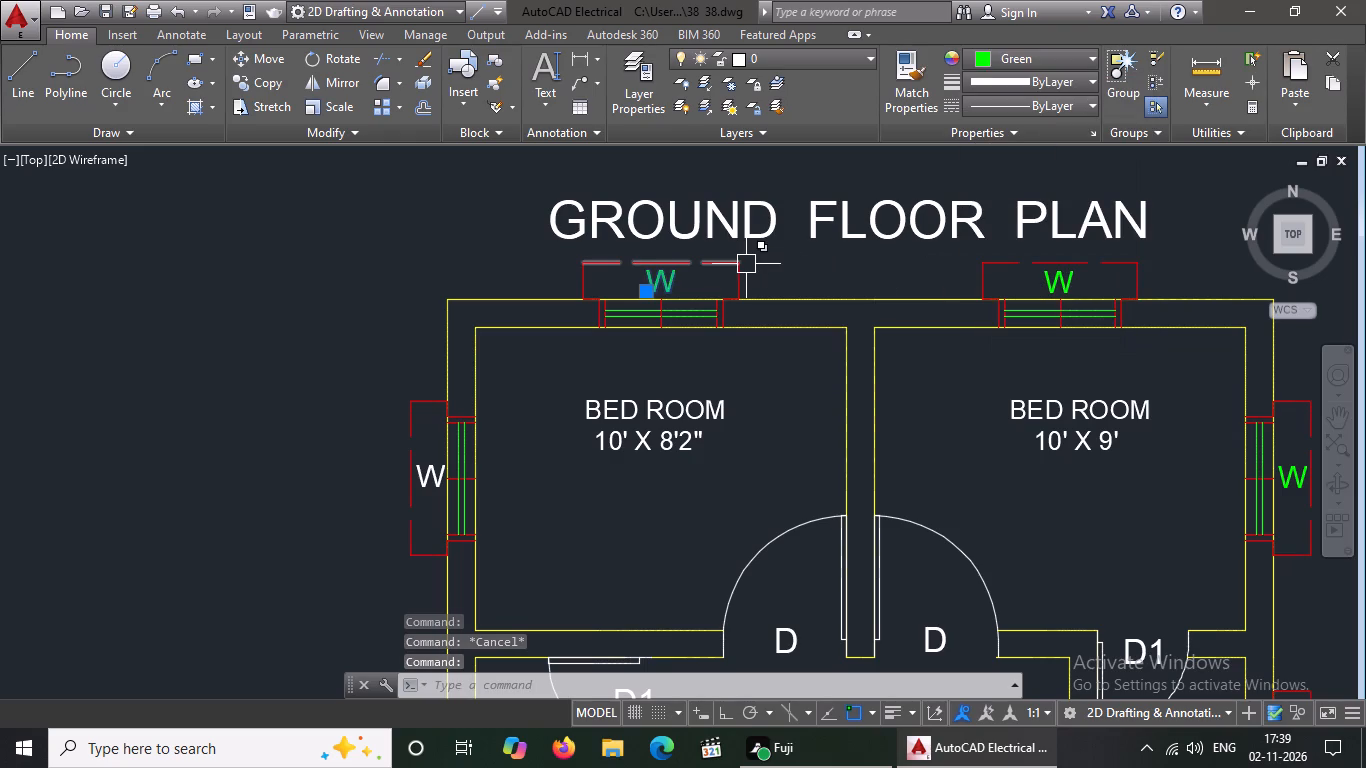
key(Escape)
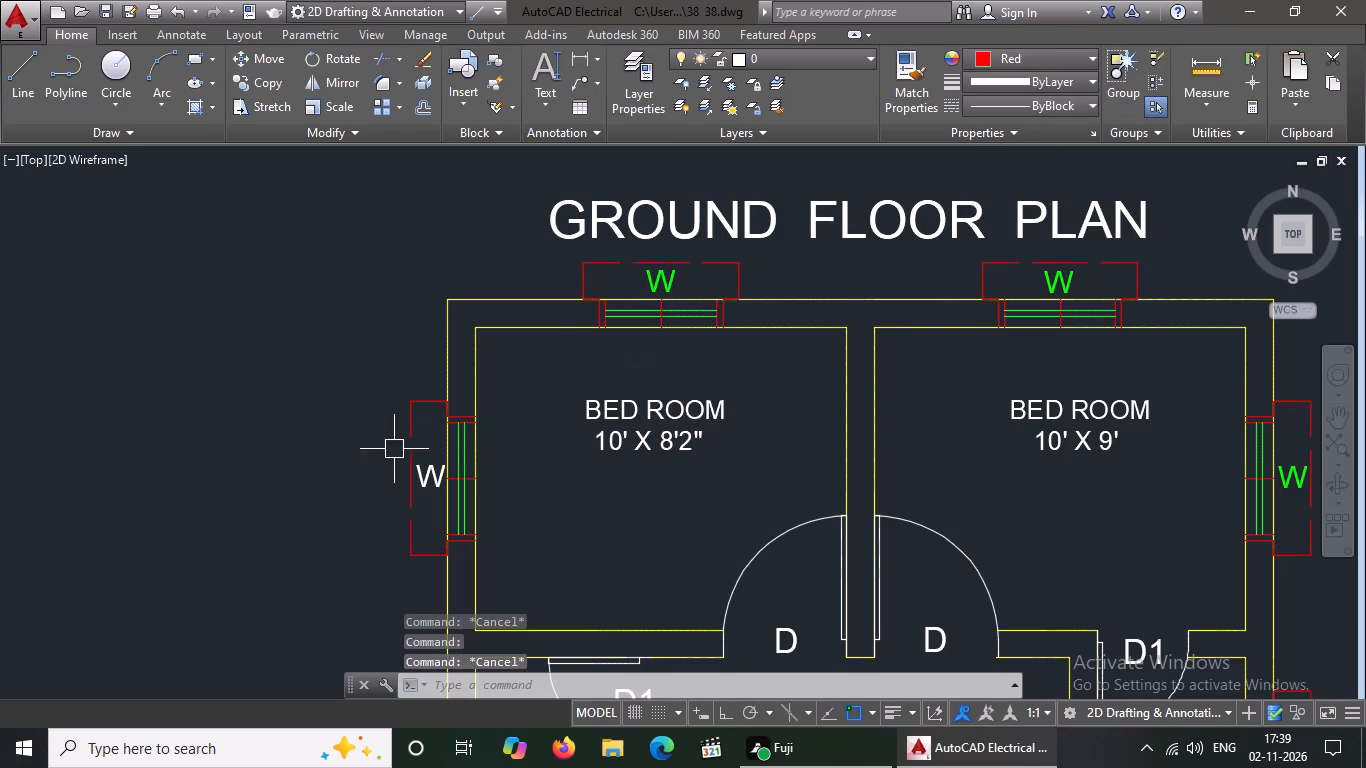
Colour the W label of the 10' X 8'2" bedroom's west window green.
scroll(496, 374, down, 2)
scroll(452, 420, up, 3)
click(499, 406)
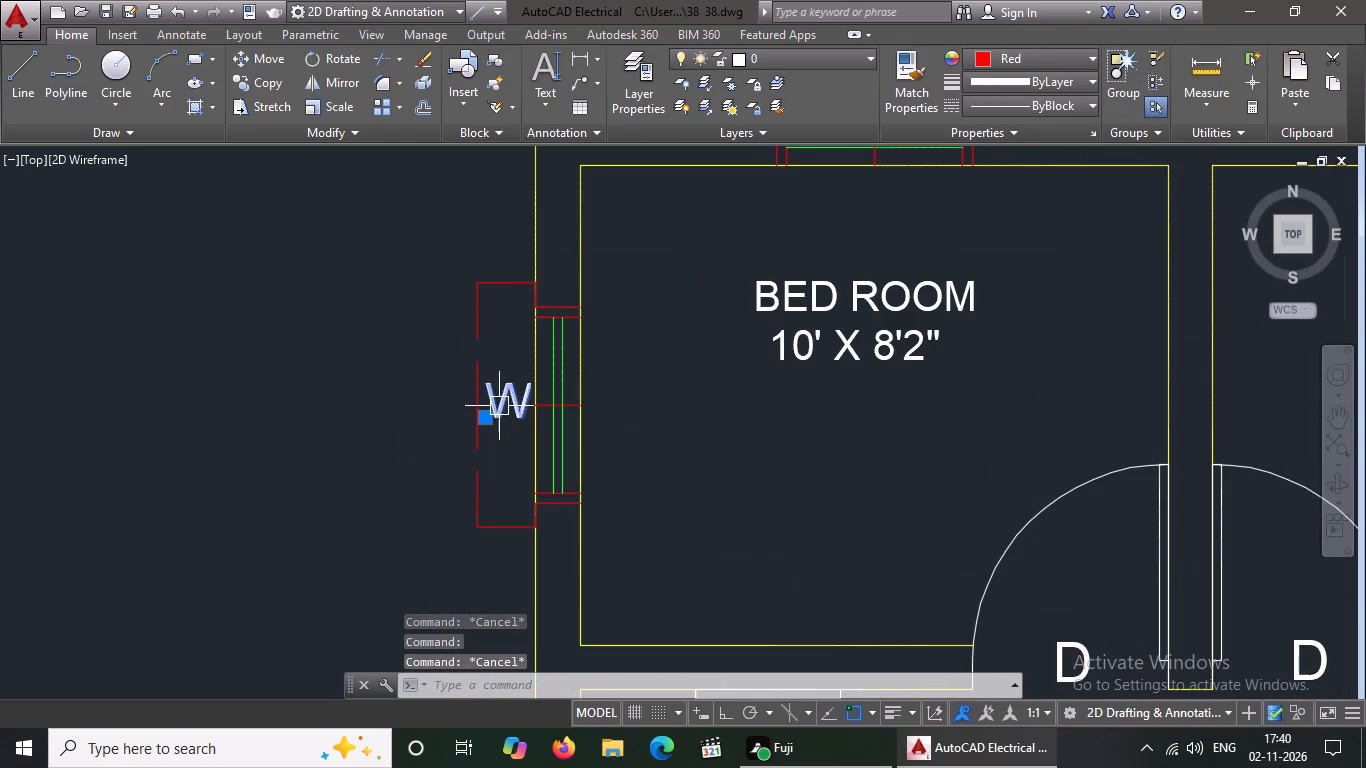
click(997, 60)
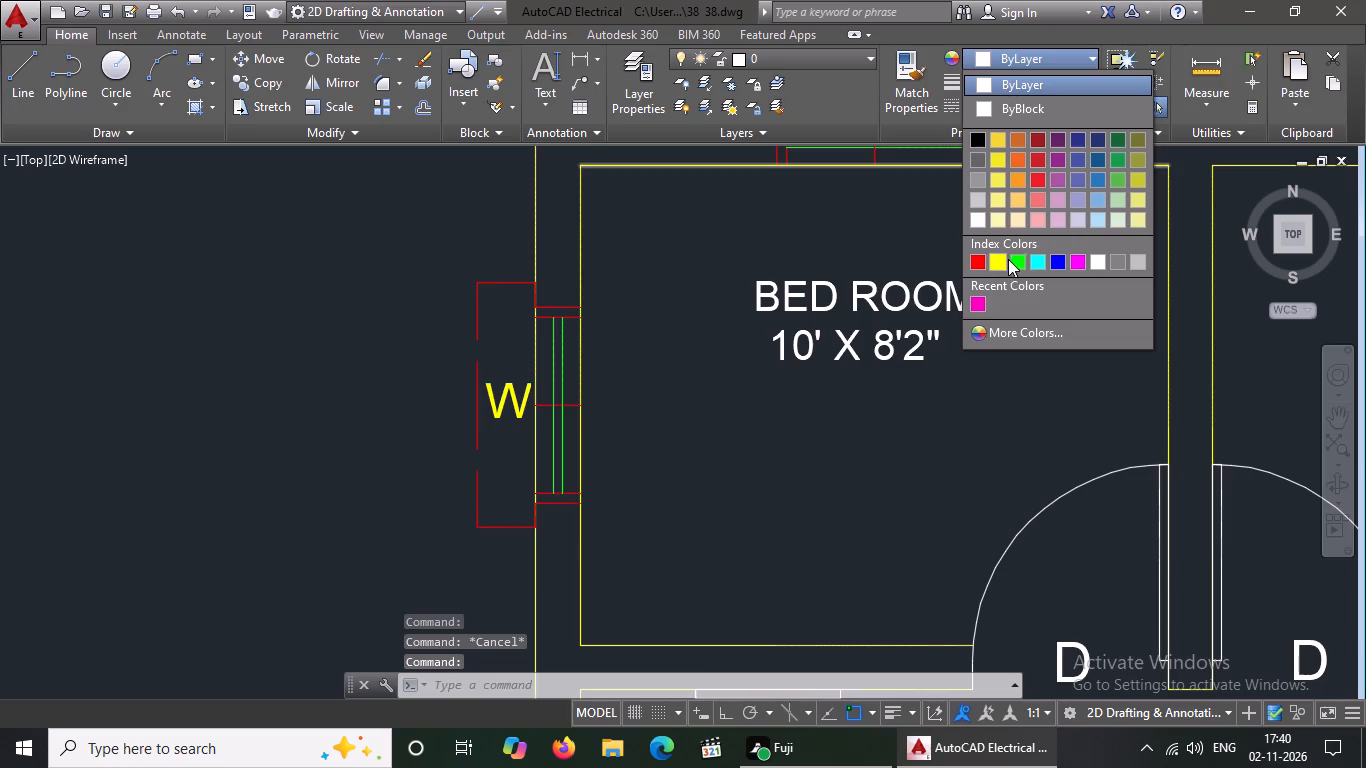
click(1014, 259)
scroll(850, 300, down, 3)
key(Escape)
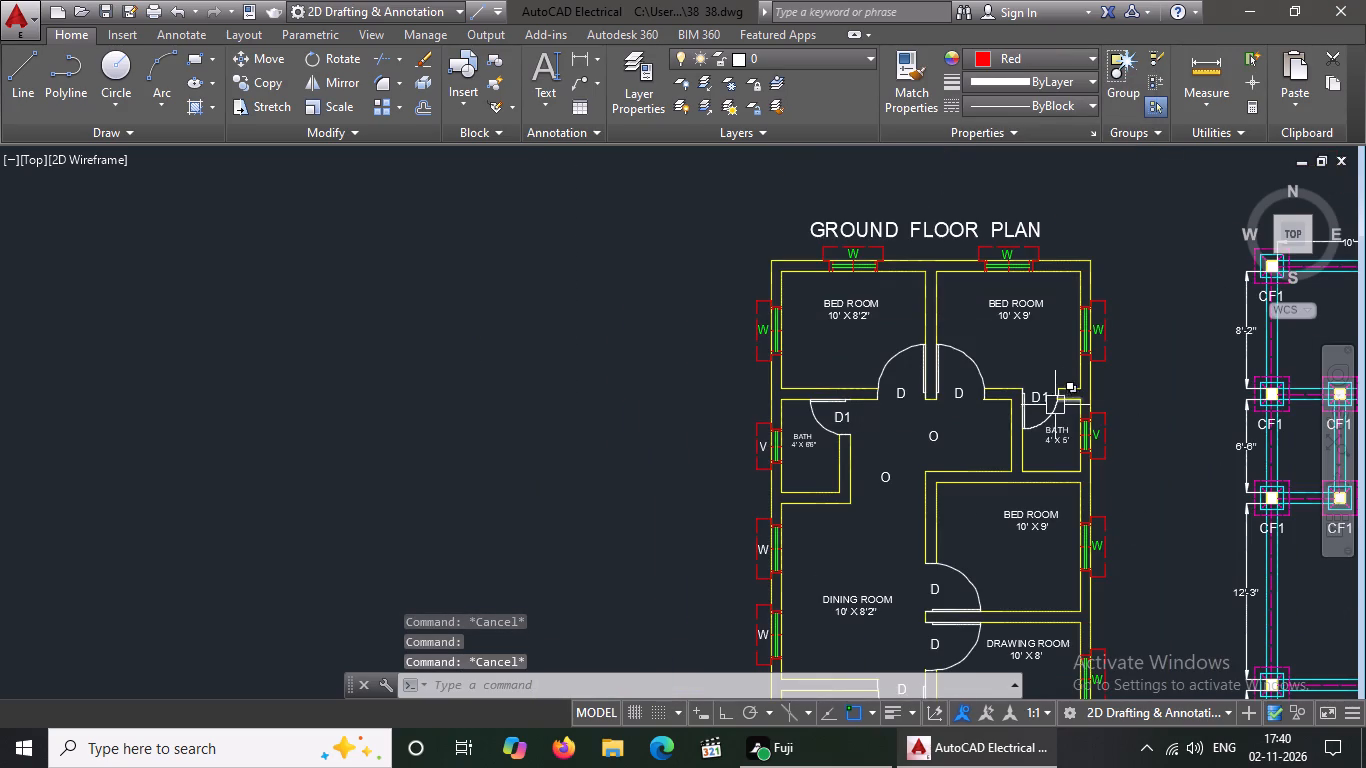
Colour the V label of the 4' X 6'6" bath's ventilator green.
scroll(793, 466, up, 2)
click(725, 427)
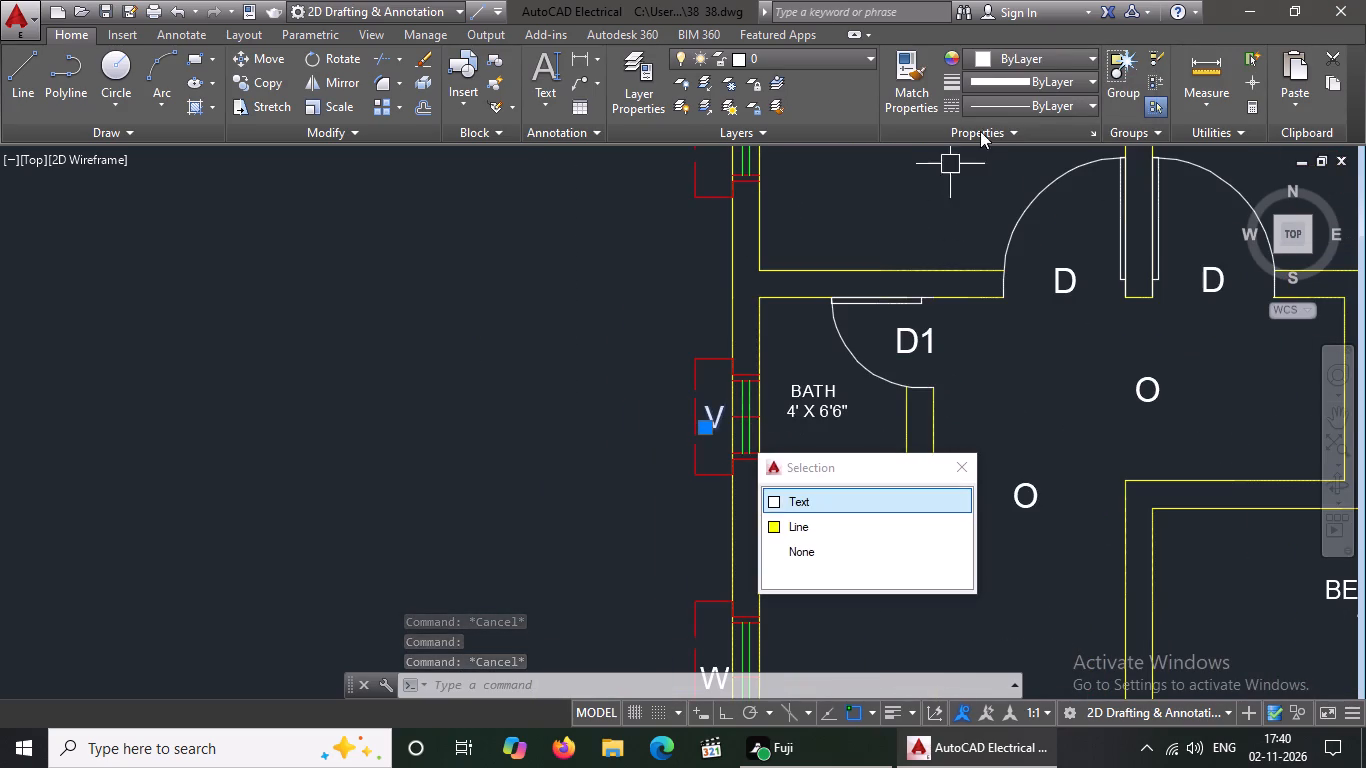
click(1046, 69)
click(1018, 263)
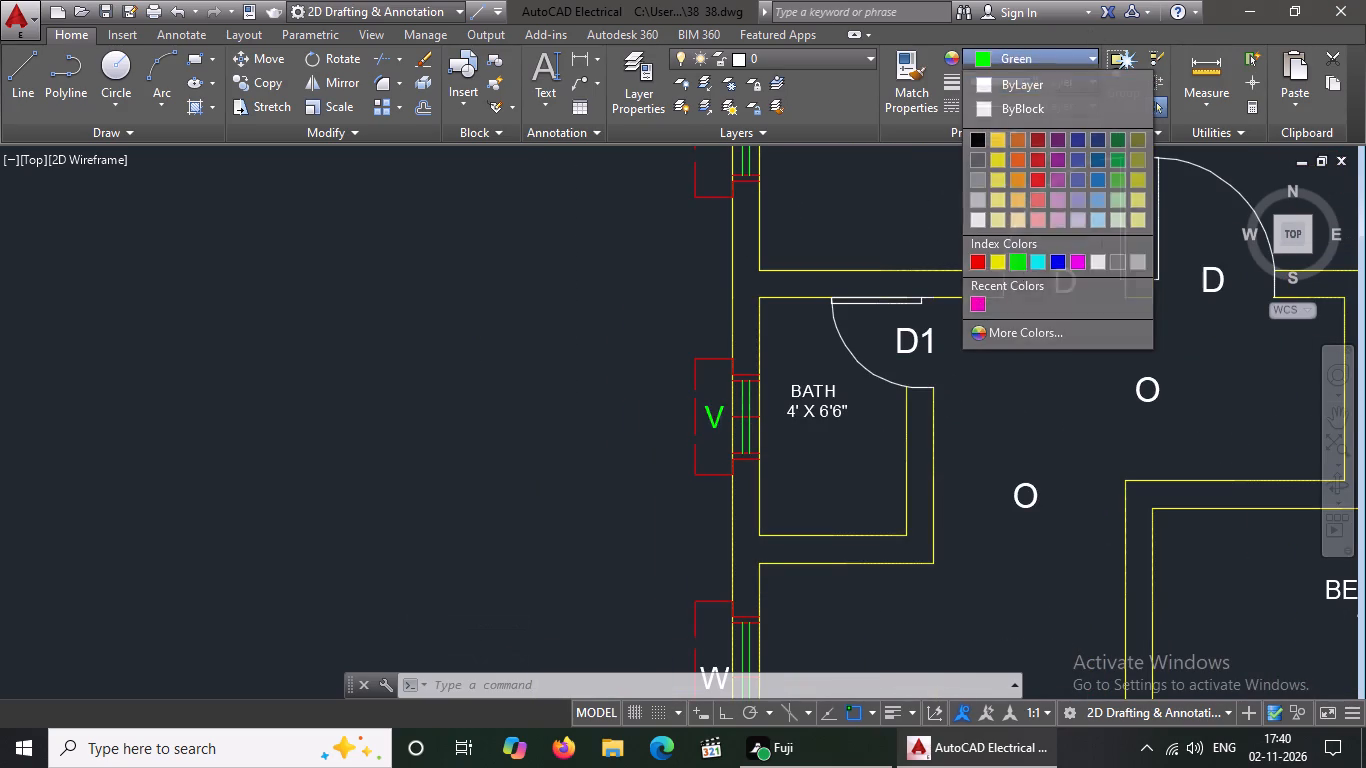
scroll(995, 286, down, 3)
key(Escape)
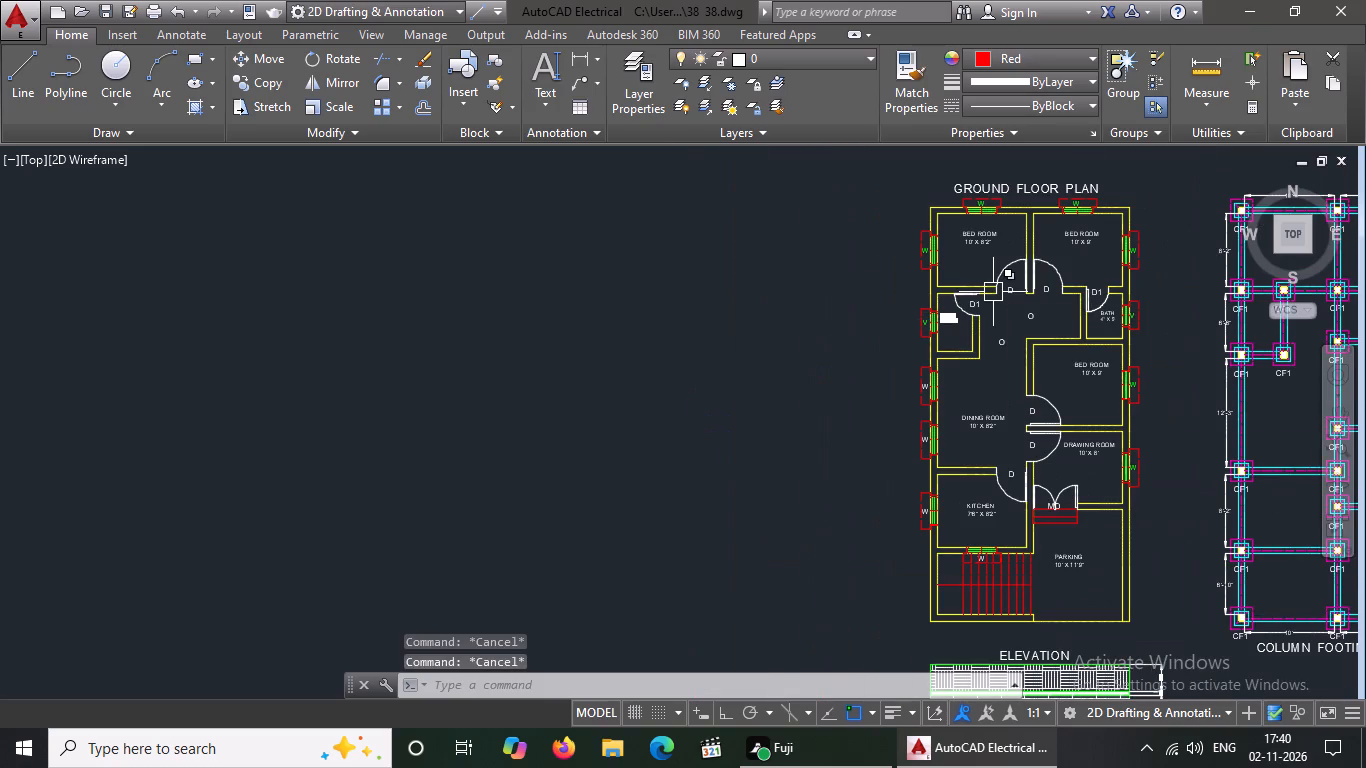
Colour the W label of the dining room's northern west-wall window green.
scroll(969, 407, up, 2)
scroll(848, 356, up, 3)
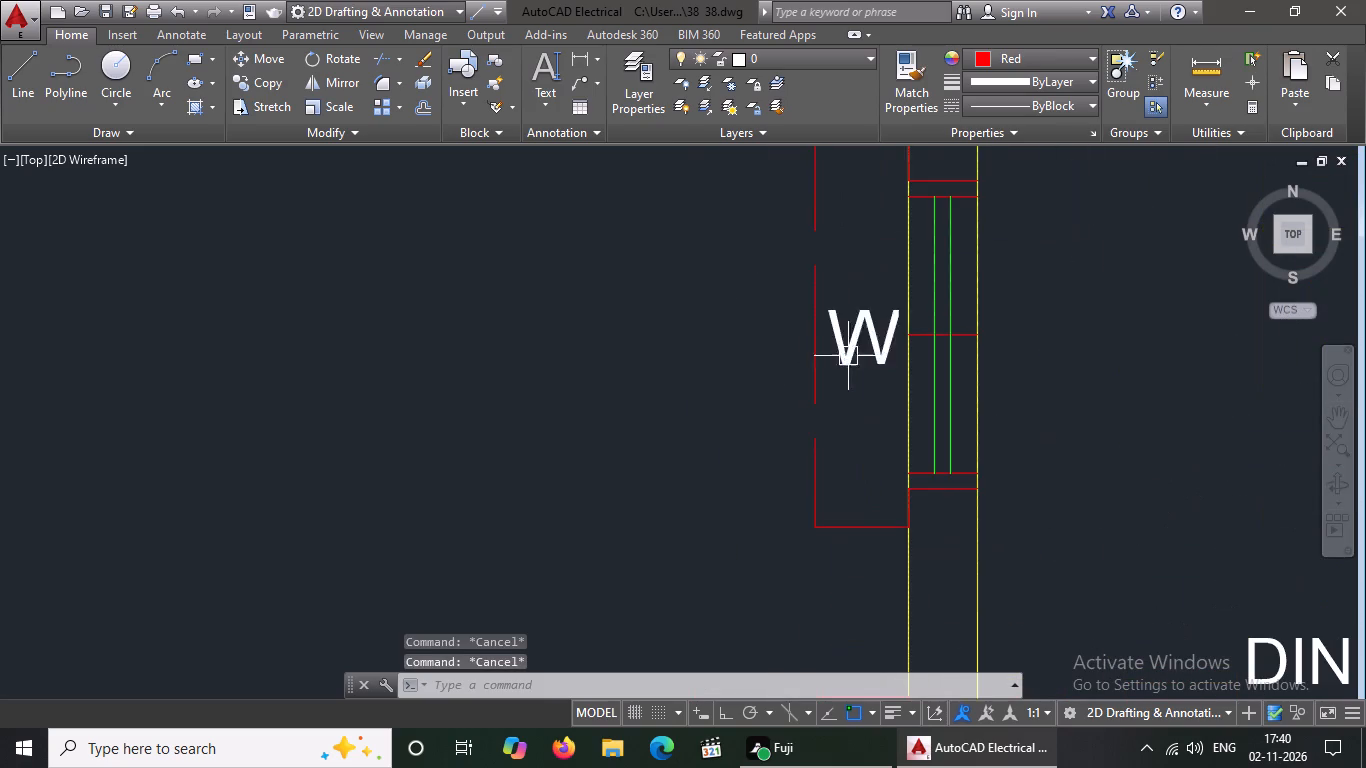
click(854, 345)
click(1012, 63)
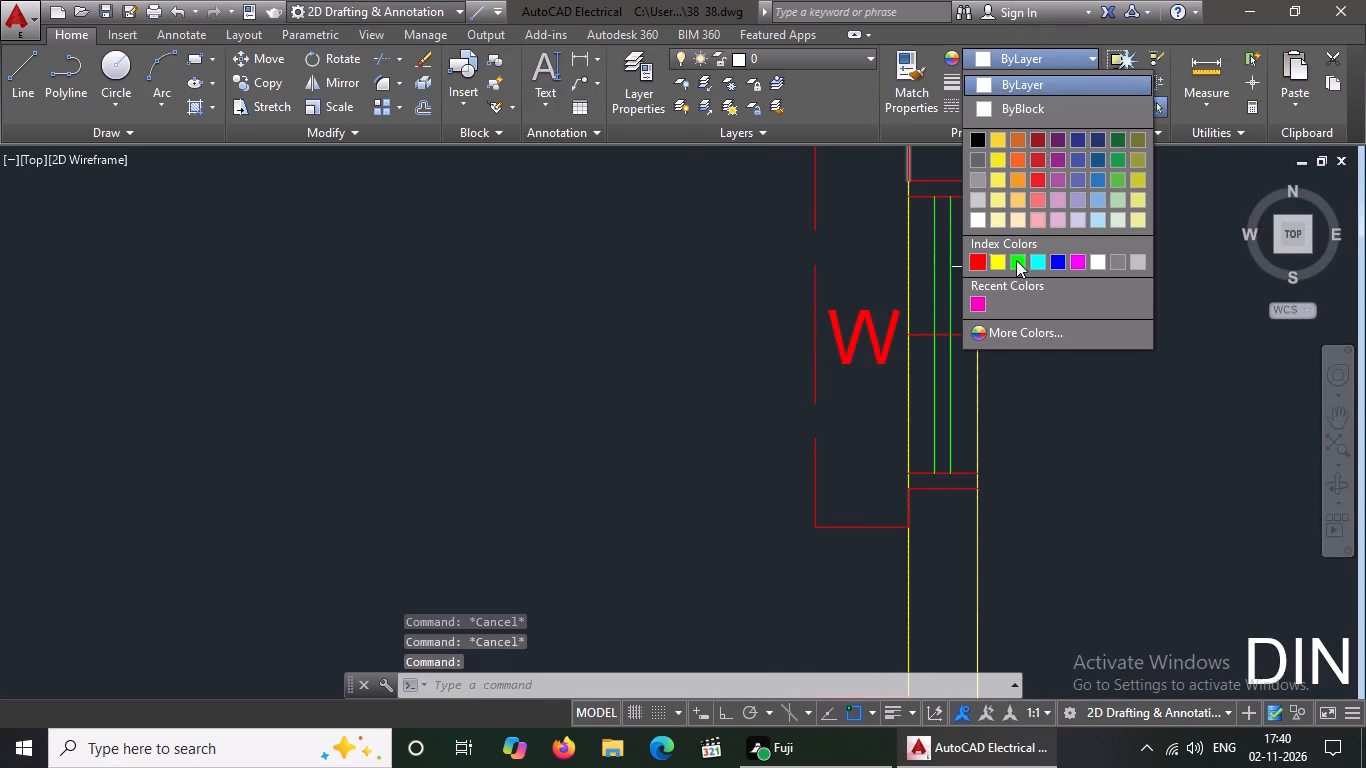
click(1017, 260)
key(Escape)
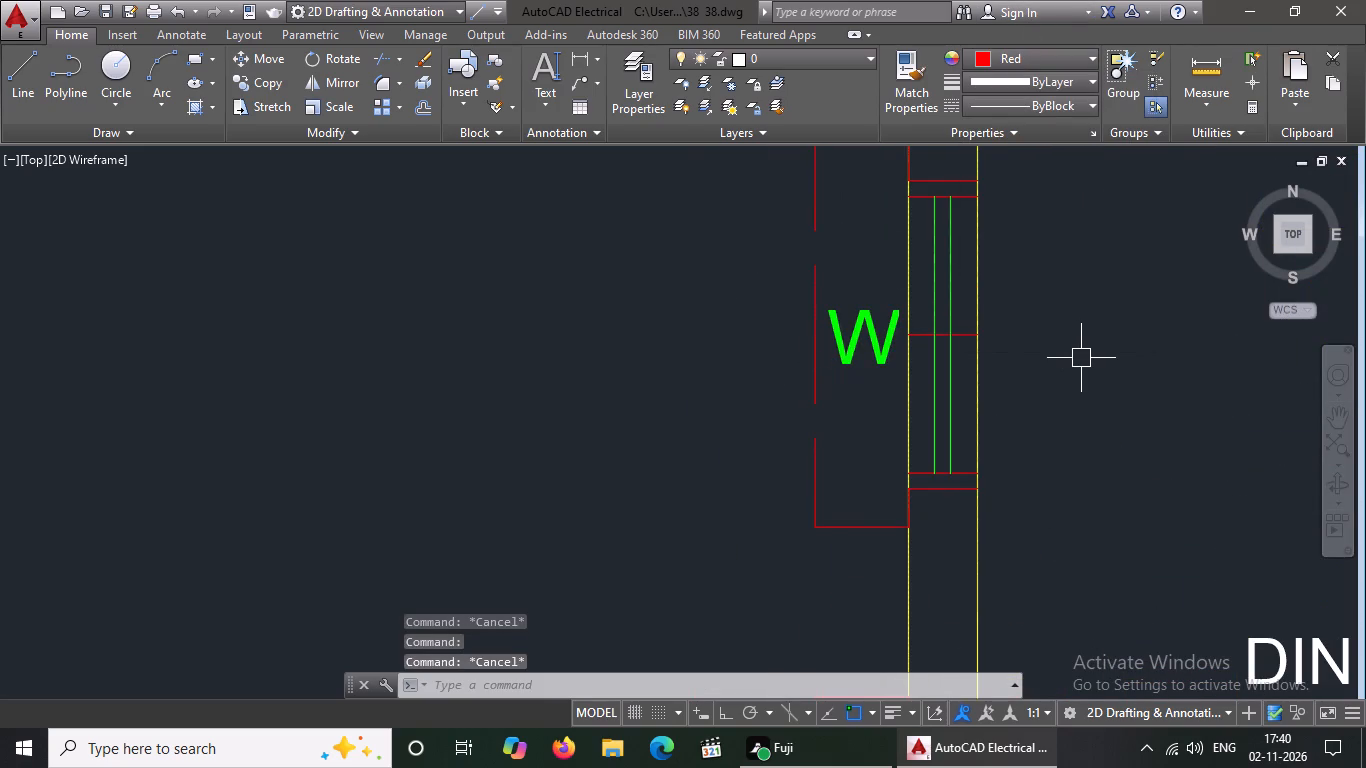
Colour the W label of the dining room's southern west-wall window green.
scroll(1076, 357, down, 5)
scroll(1072, 426, up, 4)
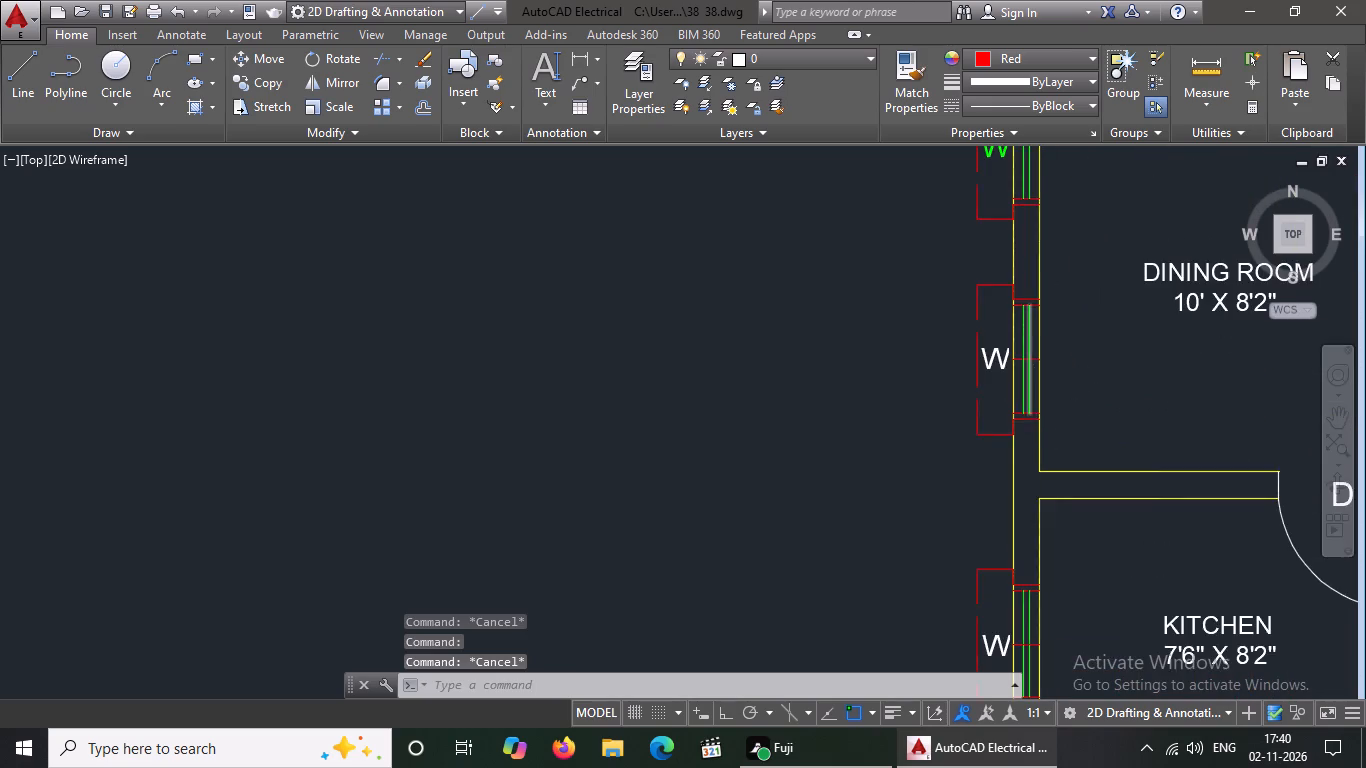
click(968, 326)
click(1060, 58)
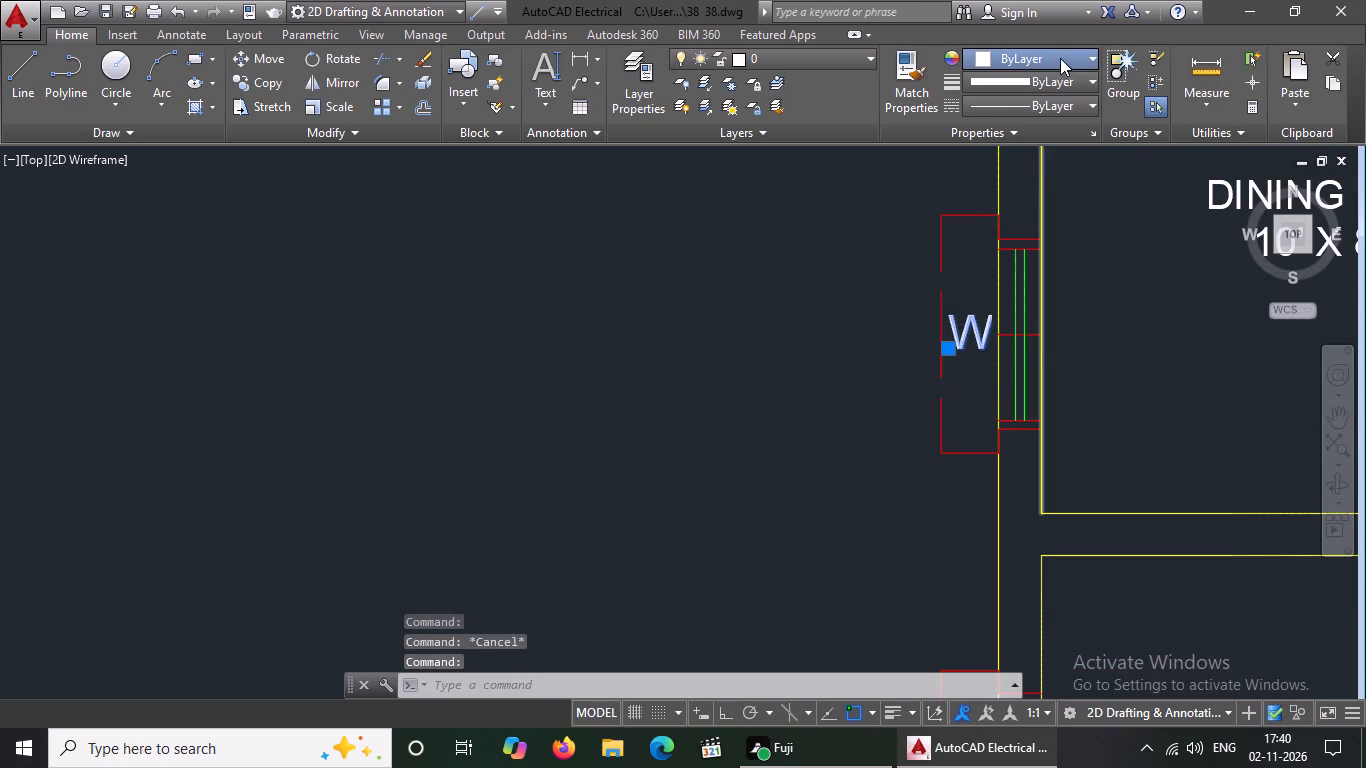
click(1018, 259)
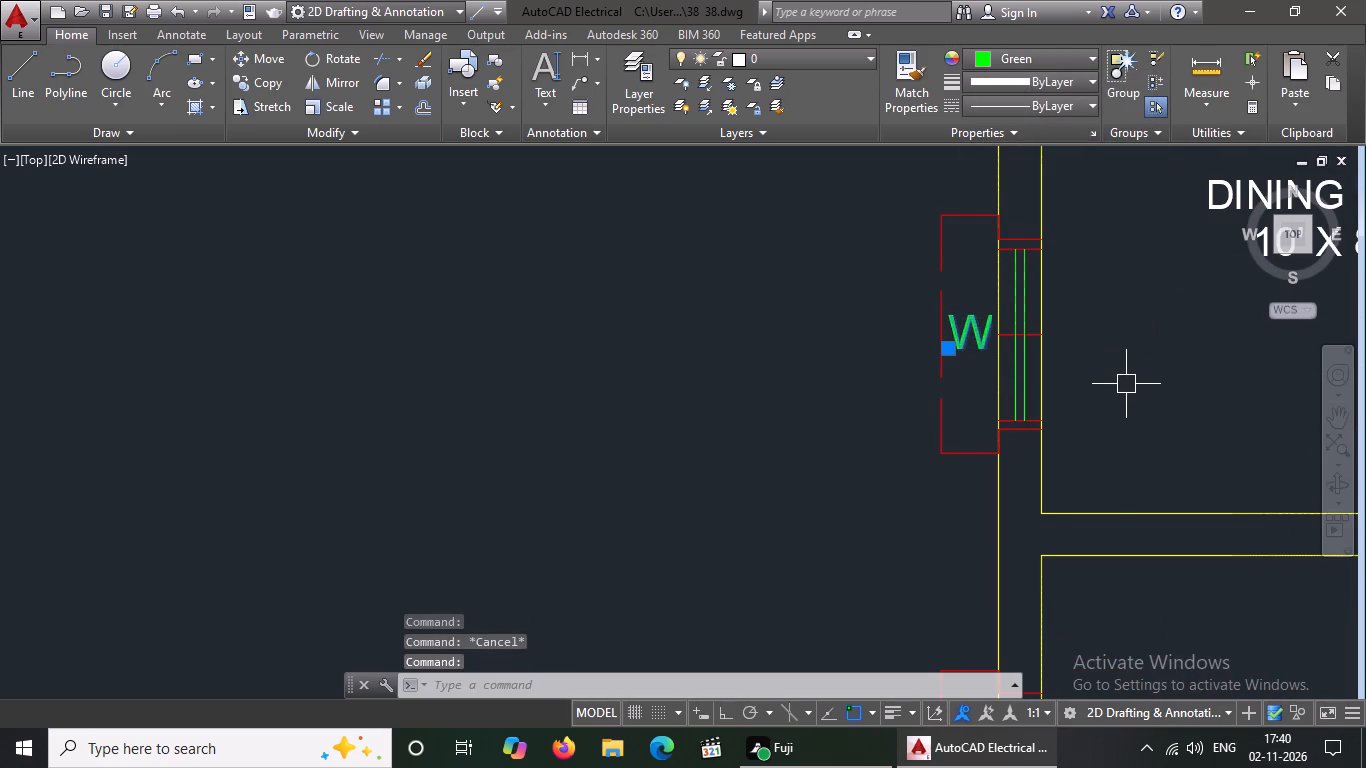
key(Escape)
Colour the W label of the kitchen's west window green.
scroll(1092, 402, down, 3)
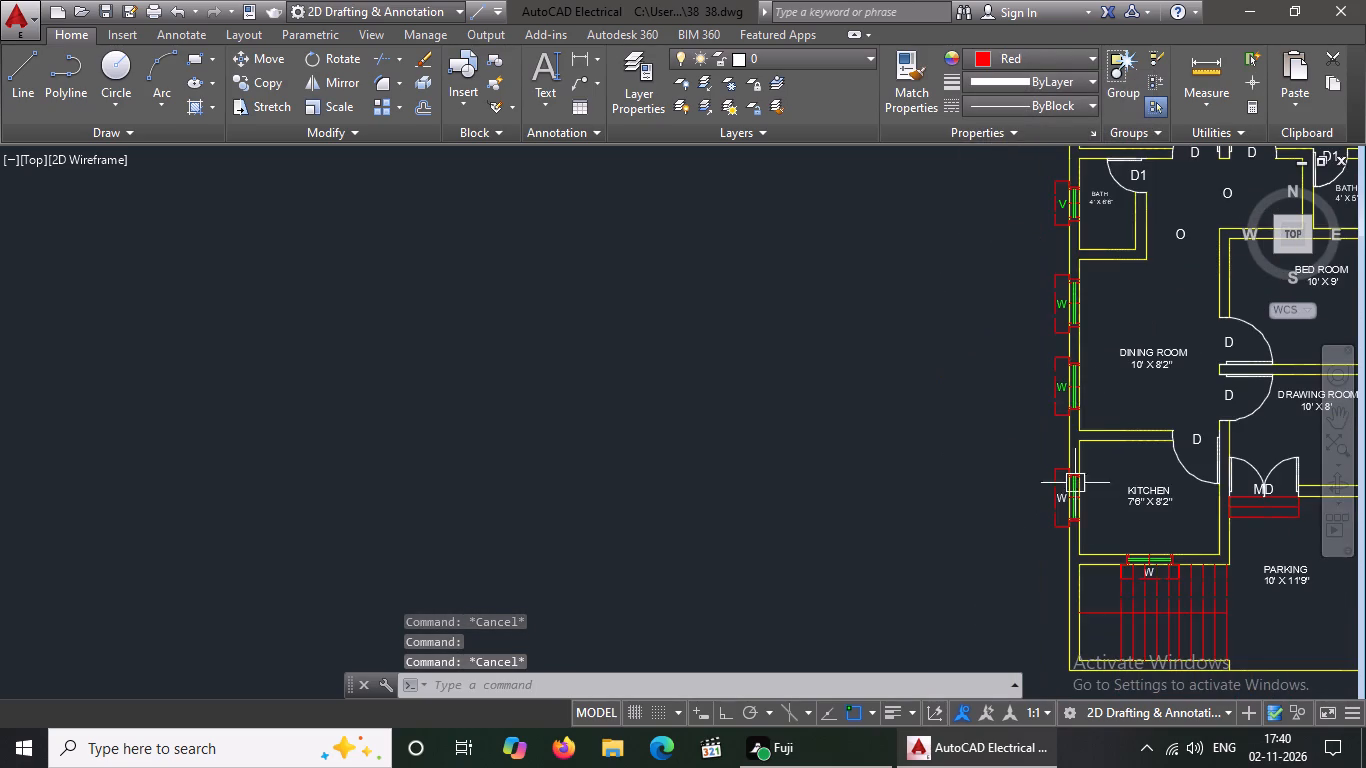
scroll(1068, 536, up, 2)
scroll(1057, 439, up, 2)
click(1019, 462)
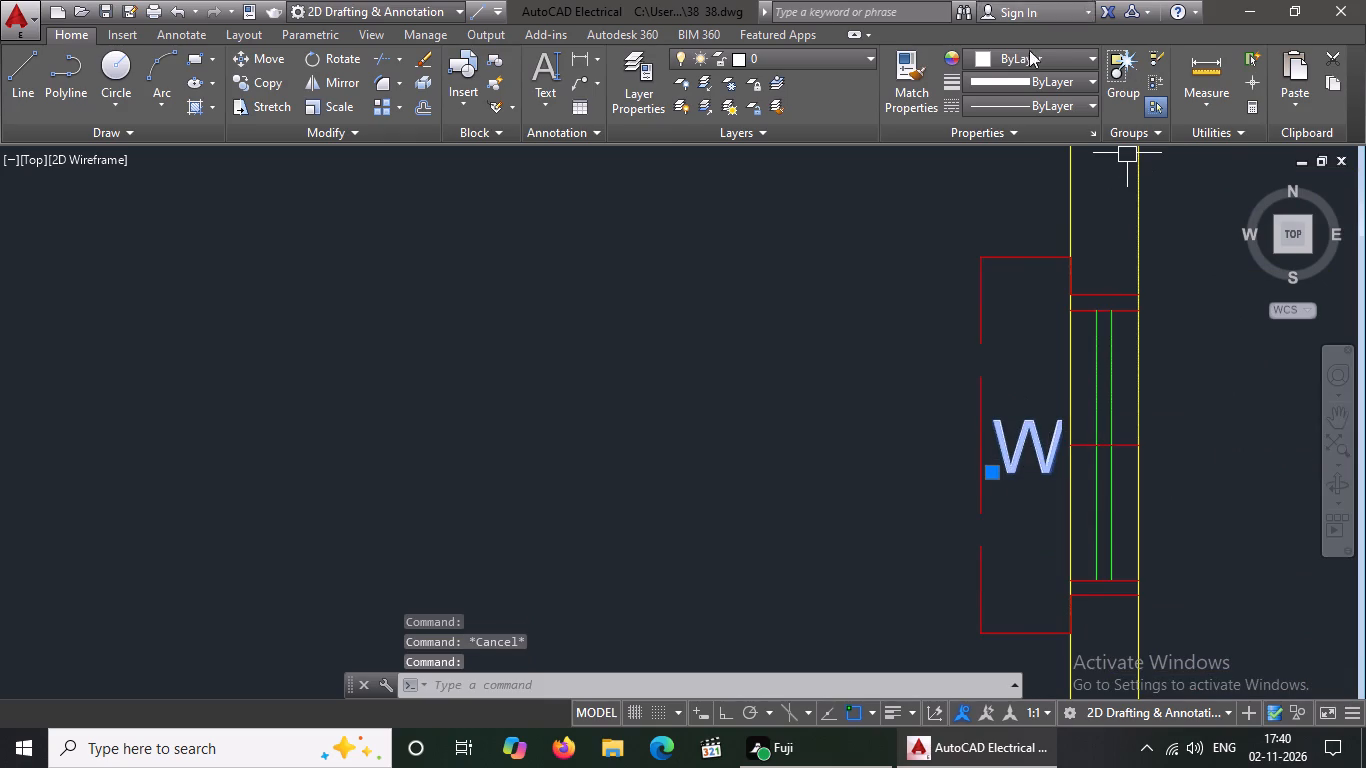
click(1042, 58)
click(1018, 254)
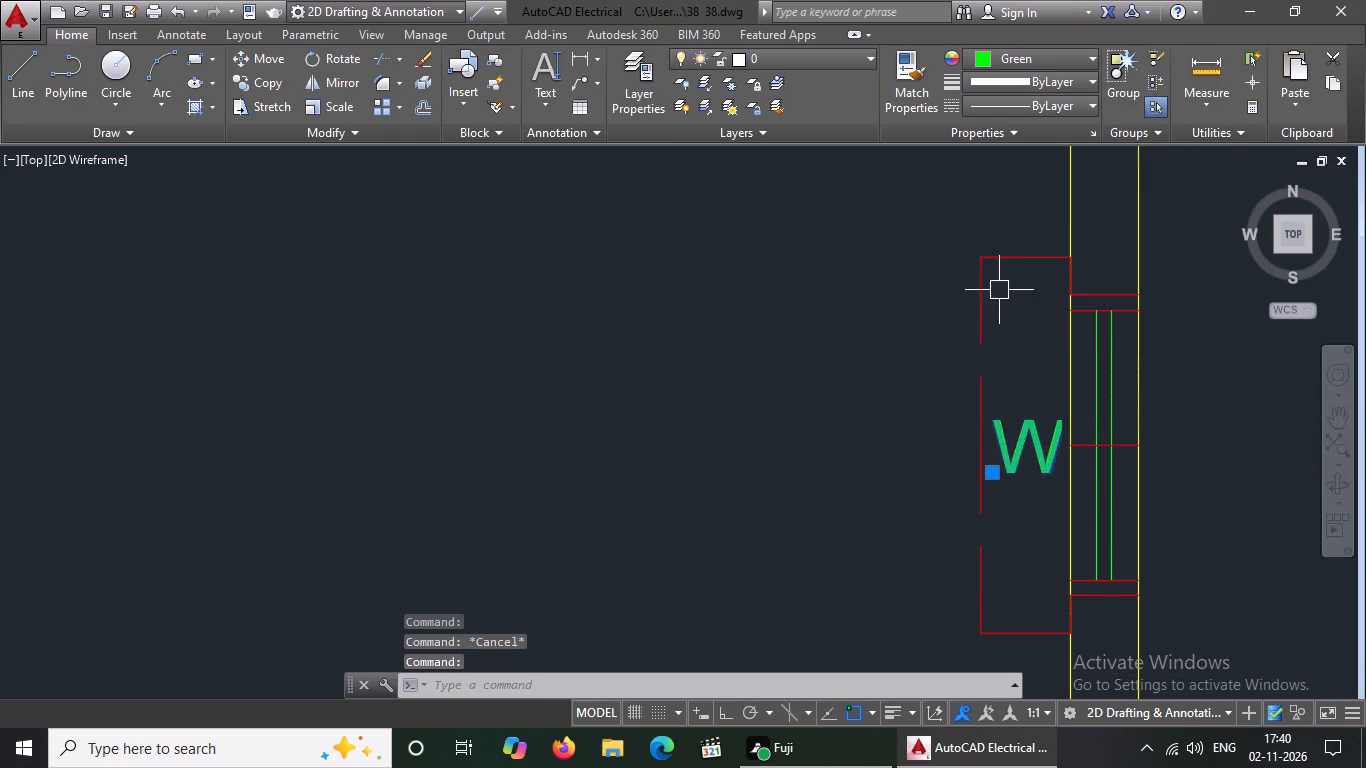
scroll(974, 348, down, 2)
key(Escape)
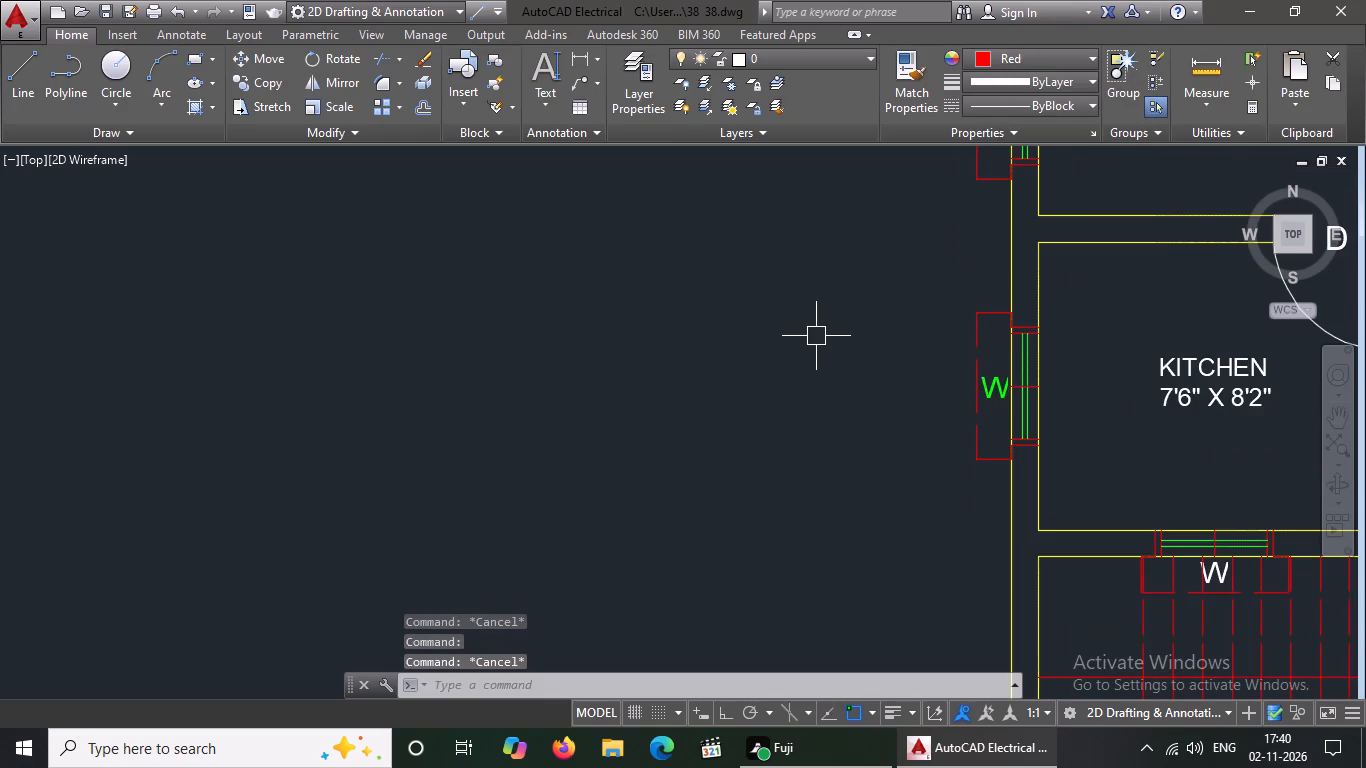
Colour the W label of the kitchen's south window, above the staircase, green.
scroll(822, 344, down, 2)
scroll(987, 429, up, 4)
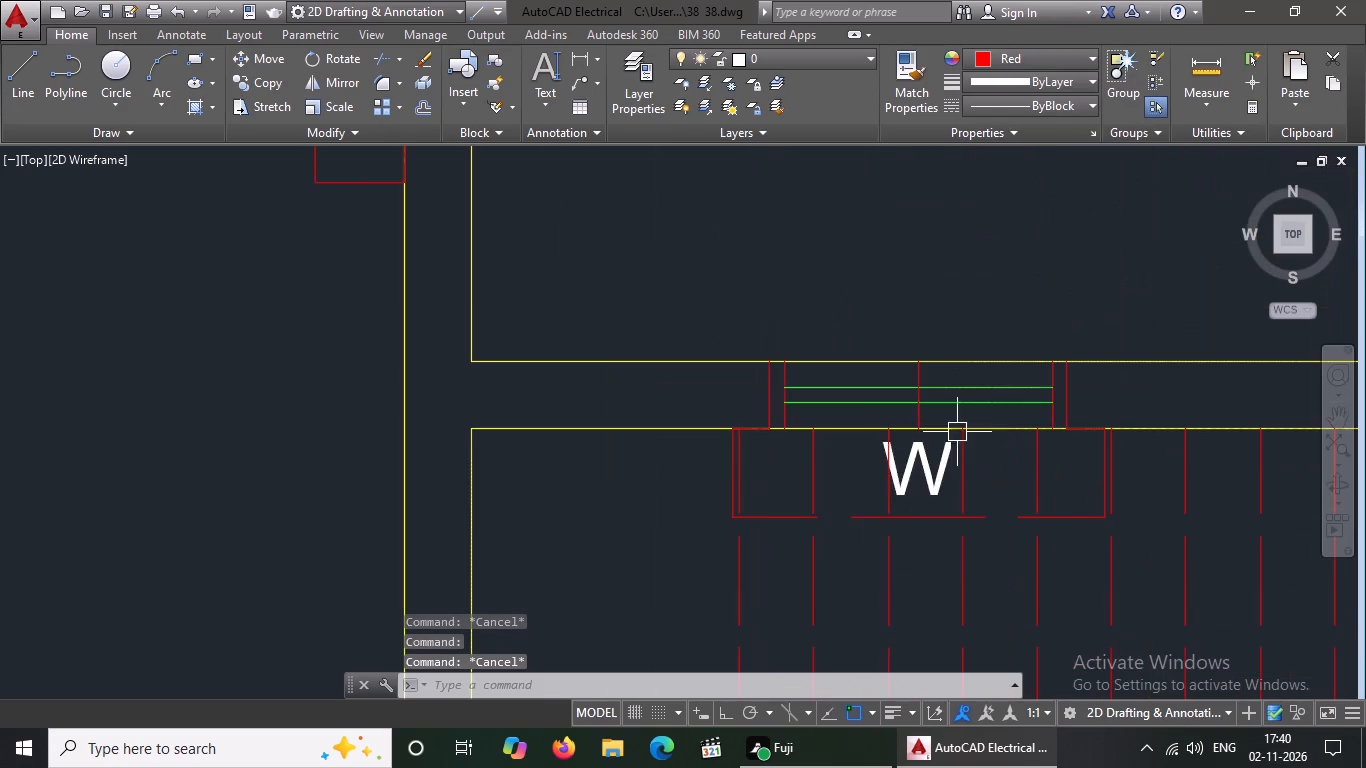
click(938, 477)
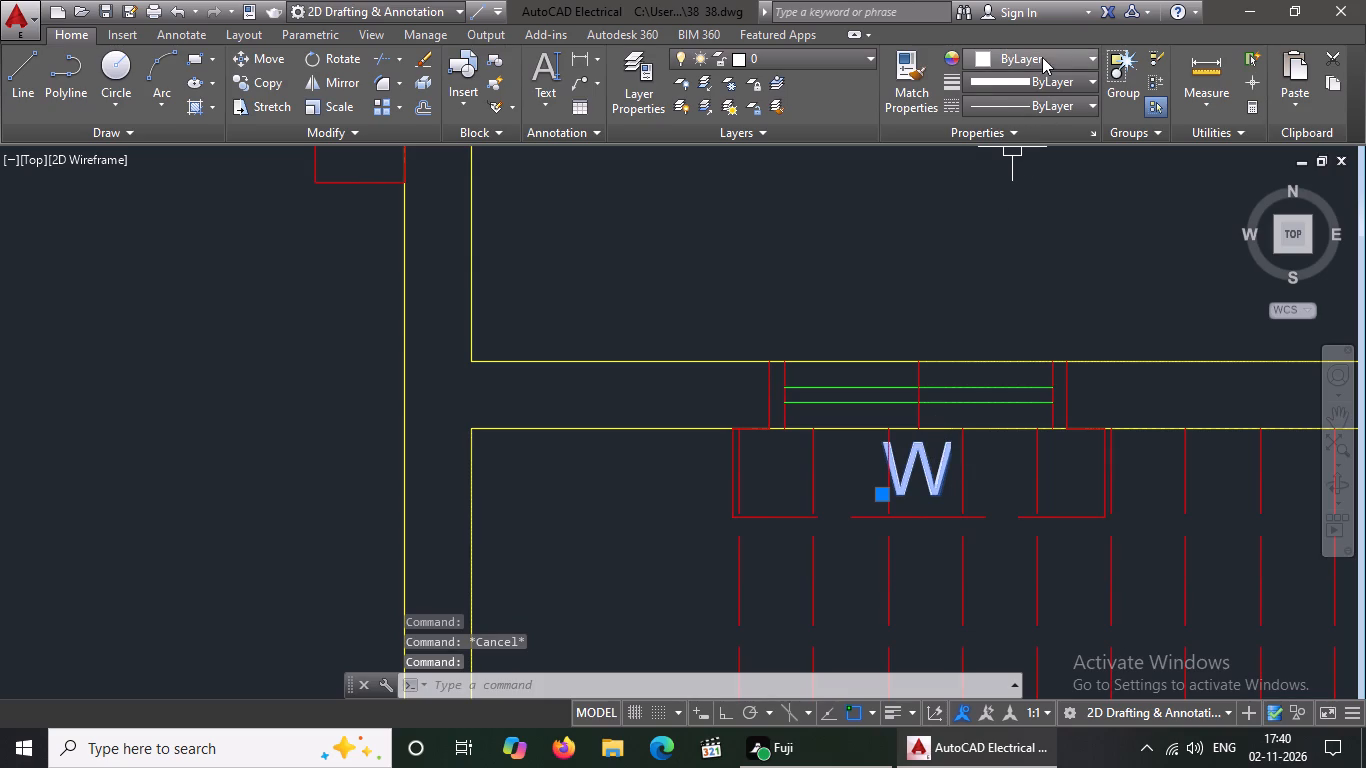
click(1042, 57)
click(1015, 256)
scroll(997, 291, down, 4)
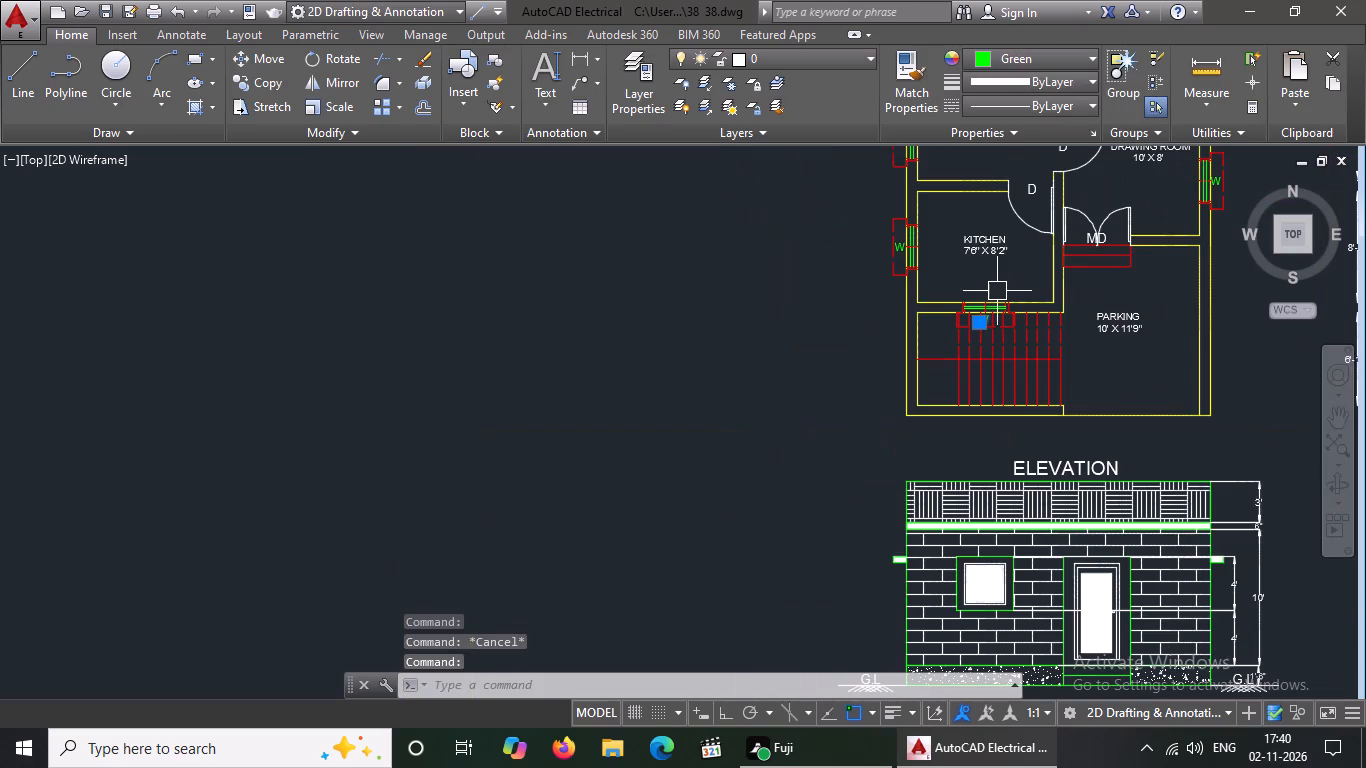
key(Escape)
Colour the D label of the 10' X 8'2" bedroom's door green in the ground floor plan.
scroll(997, 291, down, 2)
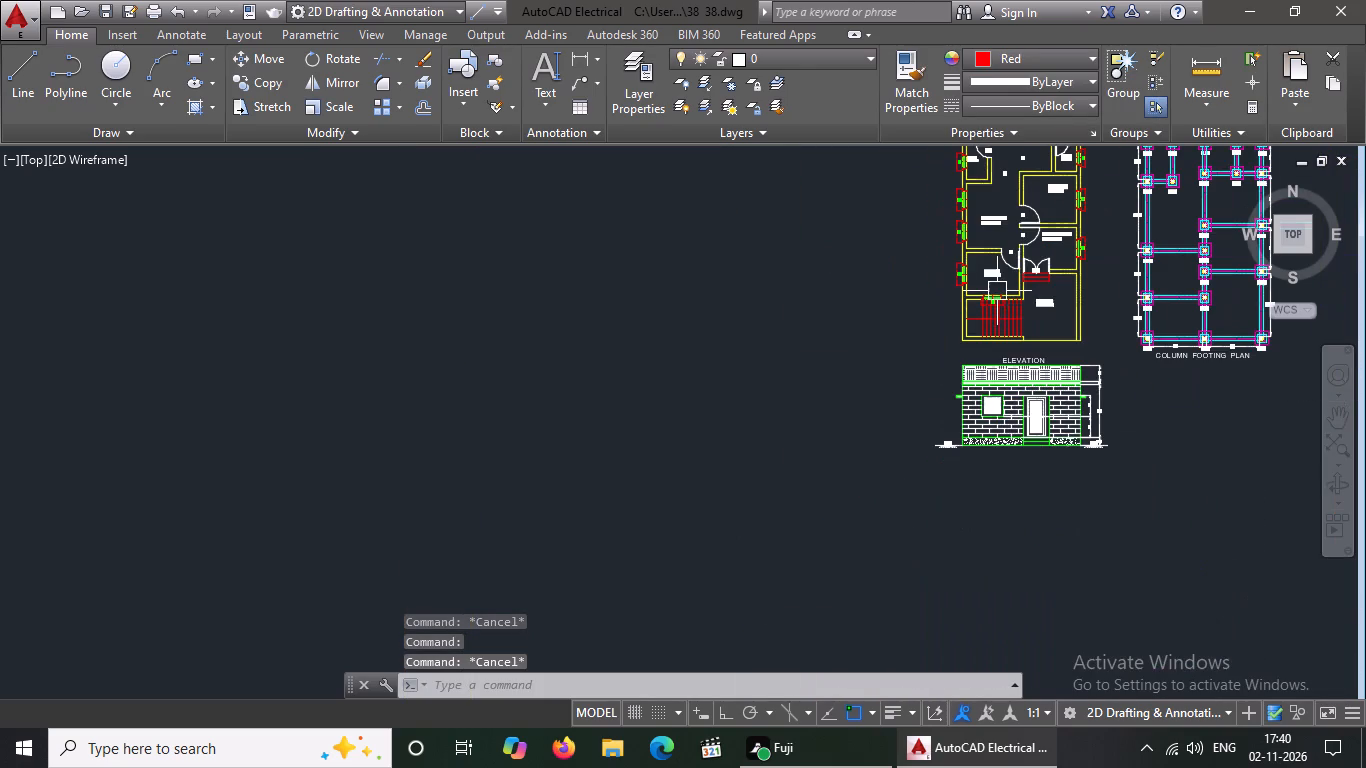
middle_click(1022, 332)
middle_click(1022, 429)
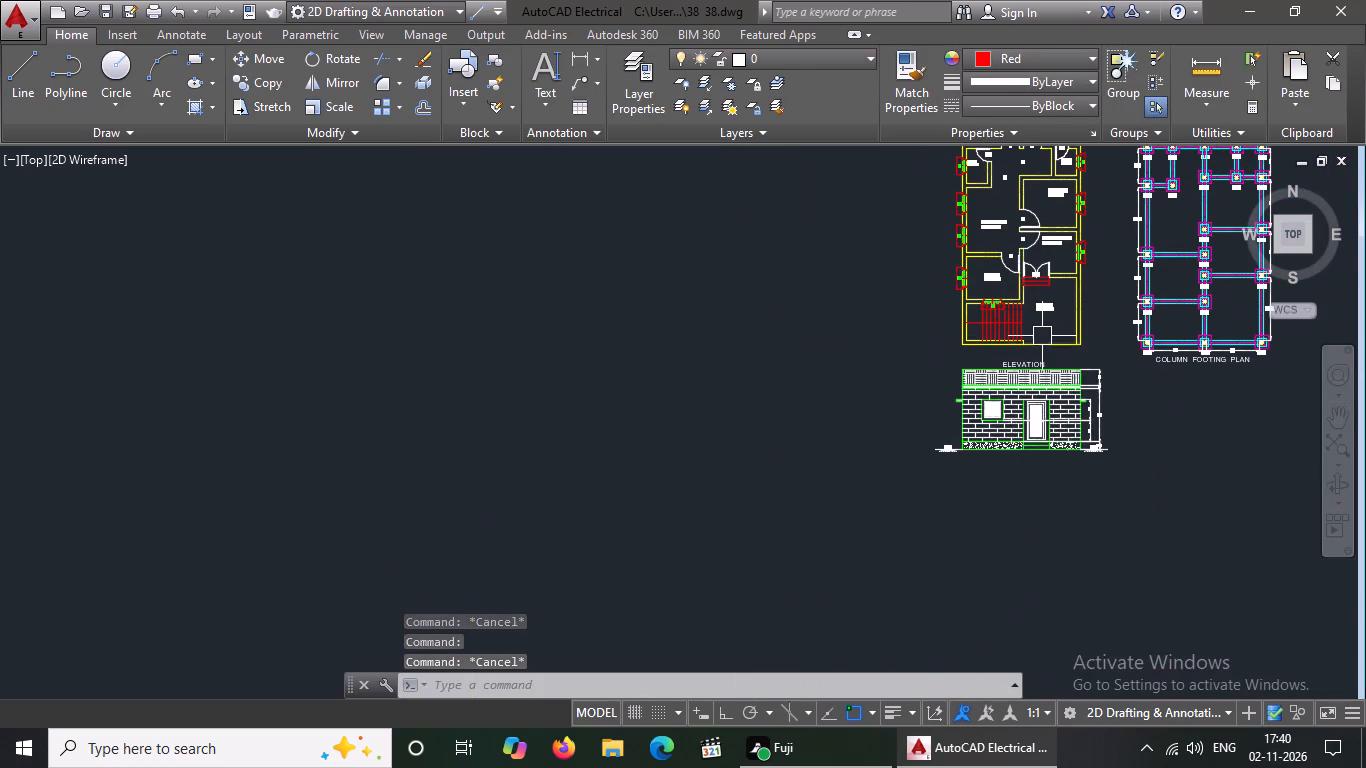
middle_drag(1032, 408, 1014, 533)
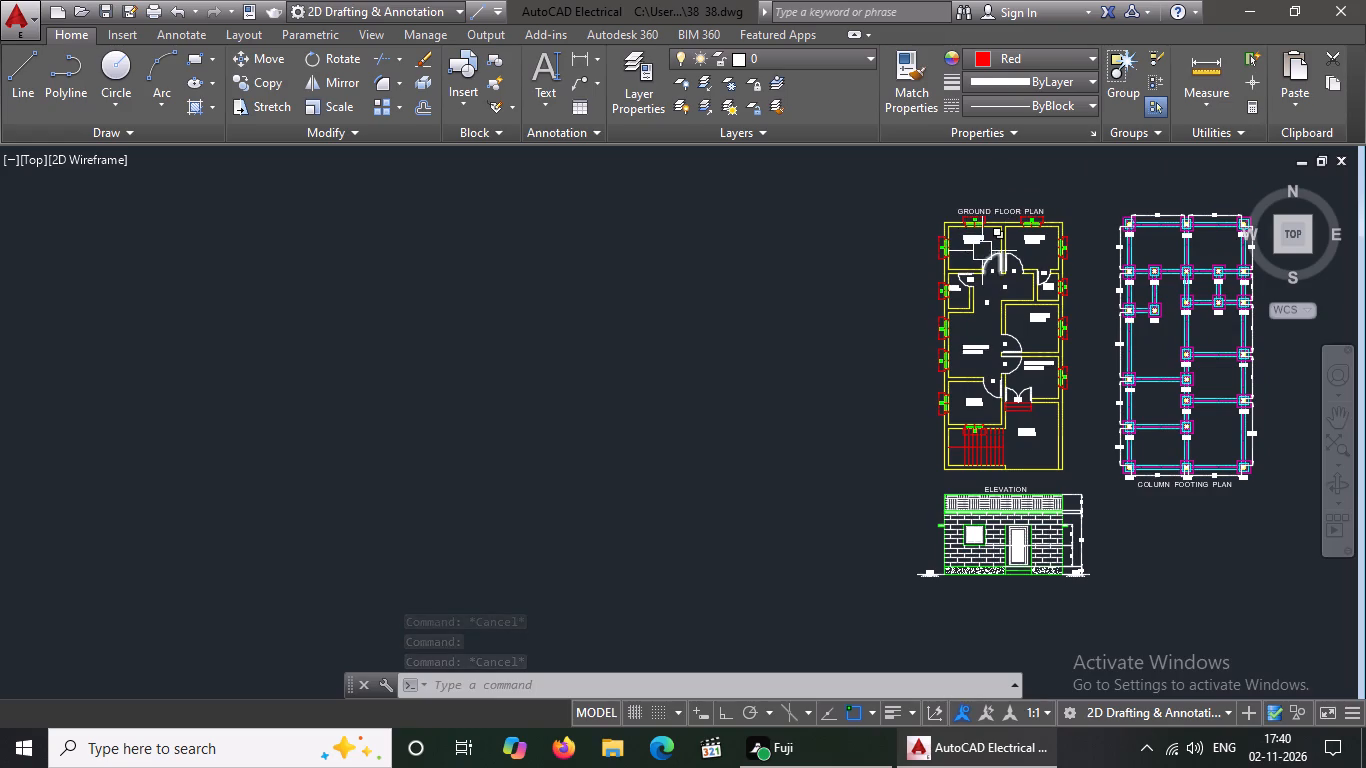
scroll(987, 249, up, 3)
scroll(908, 187, down, 1)
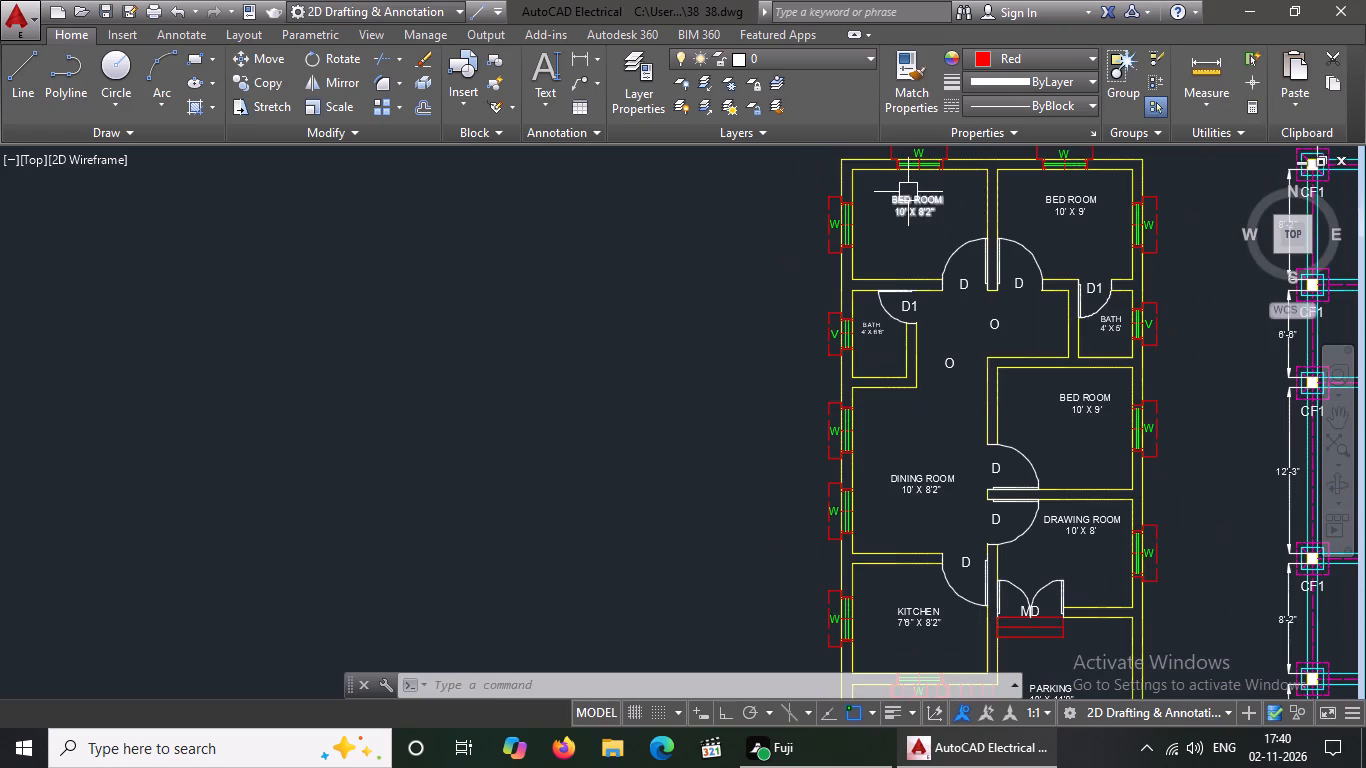
scroll(981, 278, up, 1)
scroll(980, 277, down, 3)
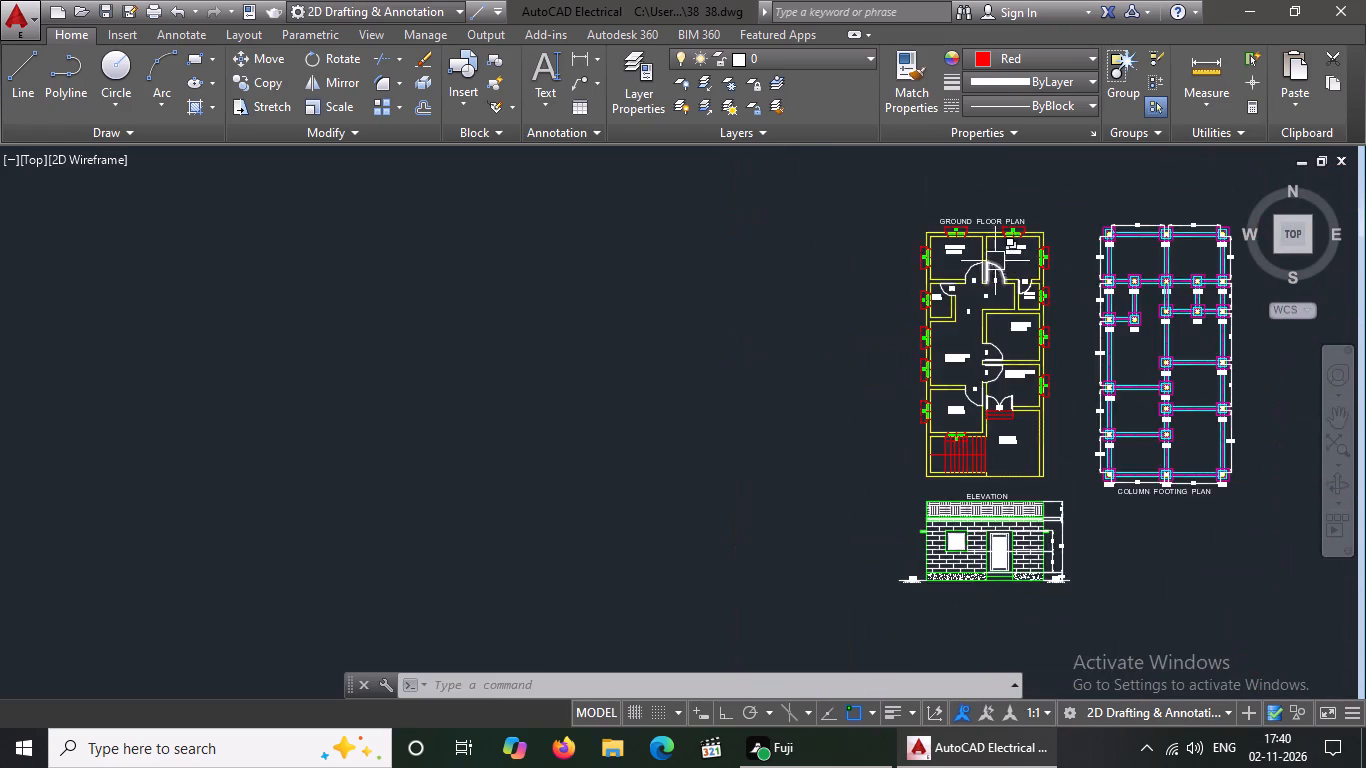
scroll(1010, 241, up, 2)
scroll(934, 350, up, 2)
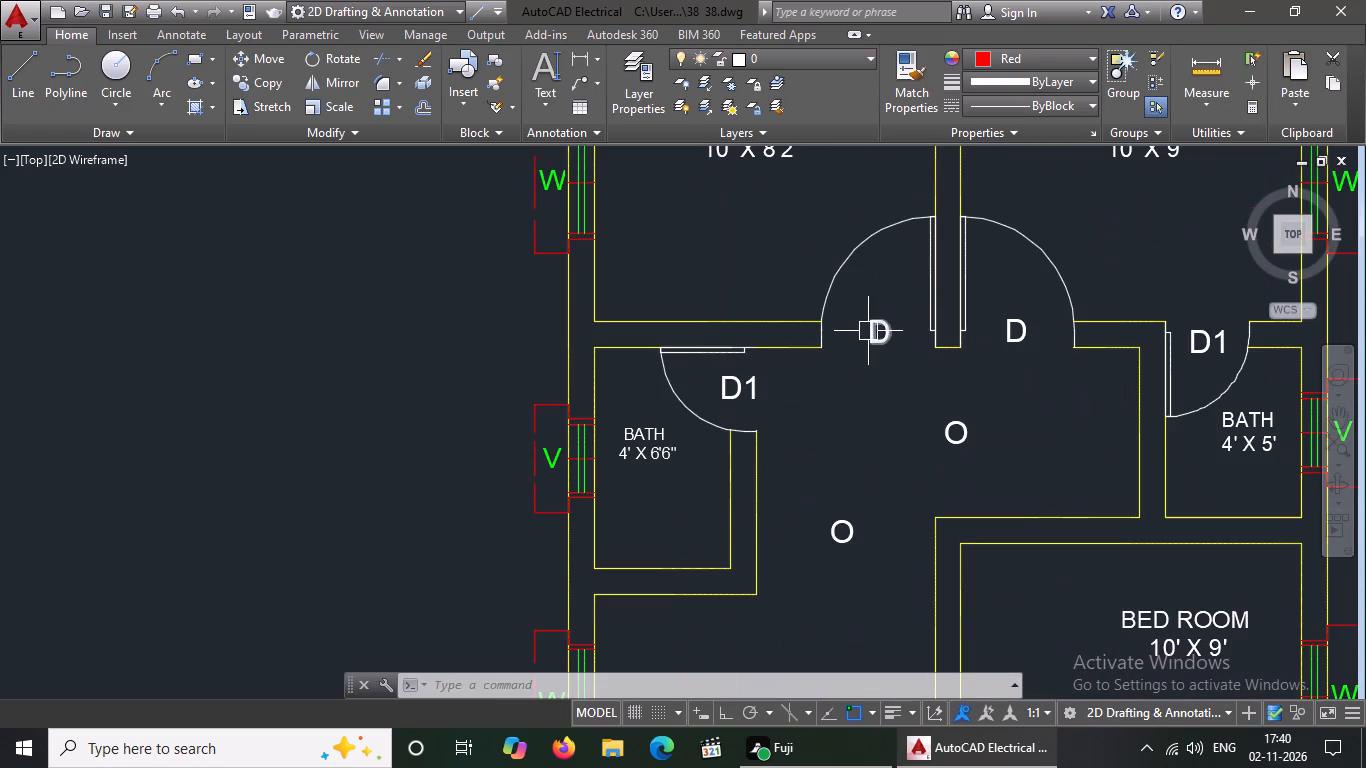
click(874, 330)
click(997, 61)
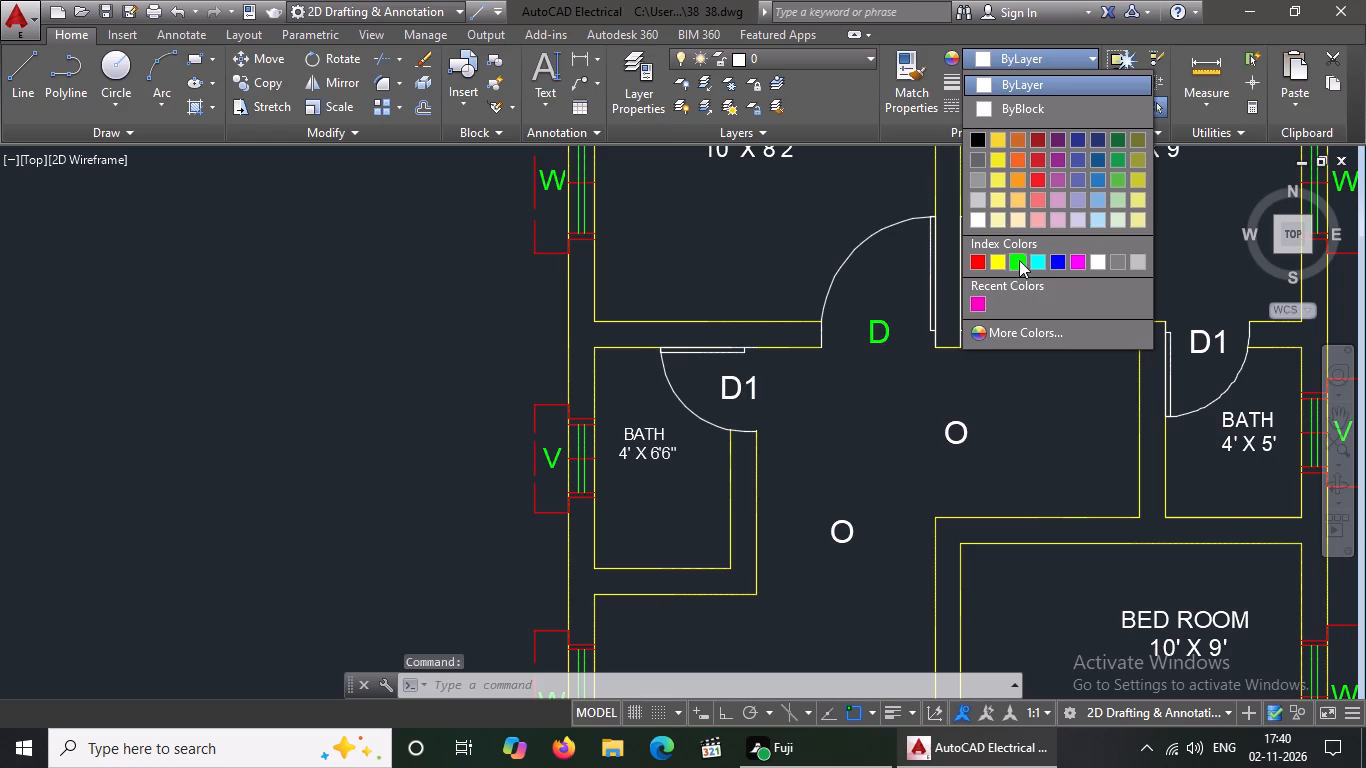
click(1019, 260)
key(Escape)
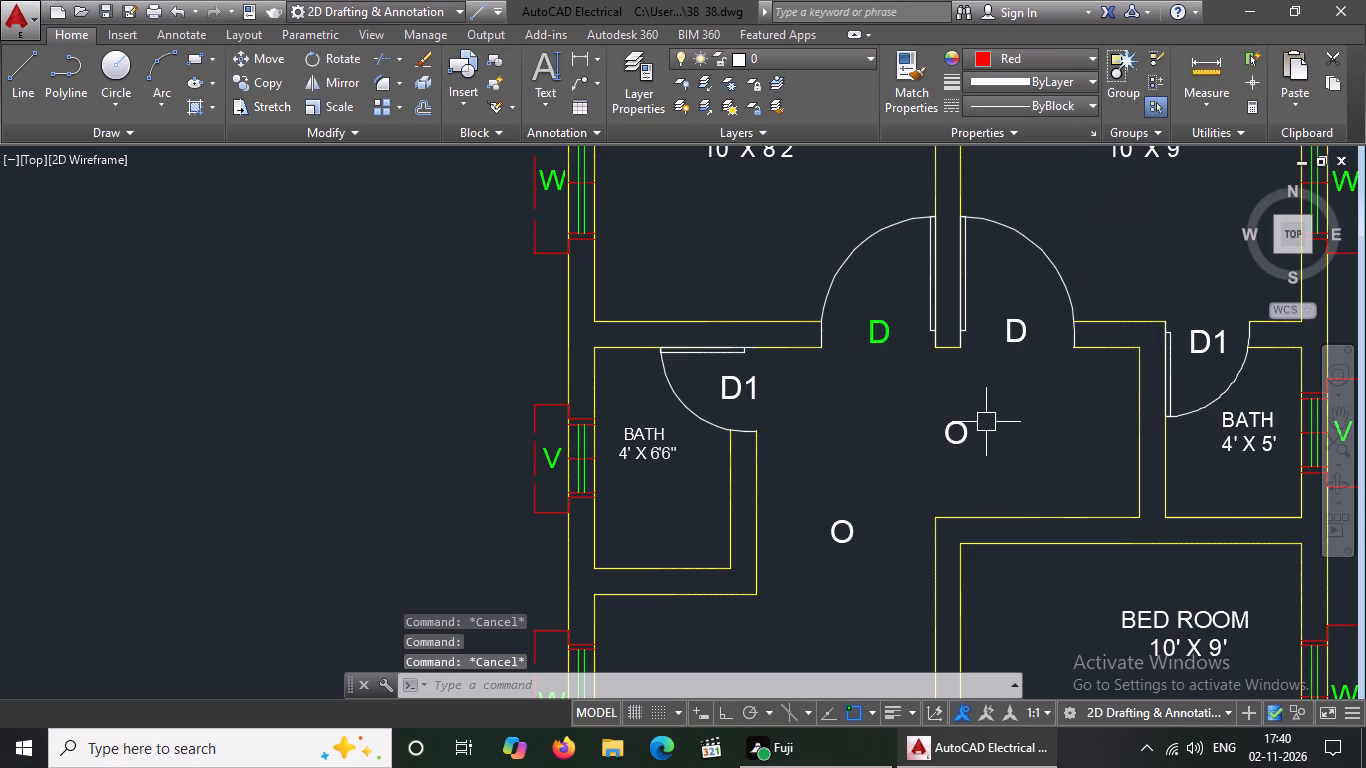
Colour the D label of the northern 10' X 9' bedroom's door green in the ground floor plan.
click(1010, 338)
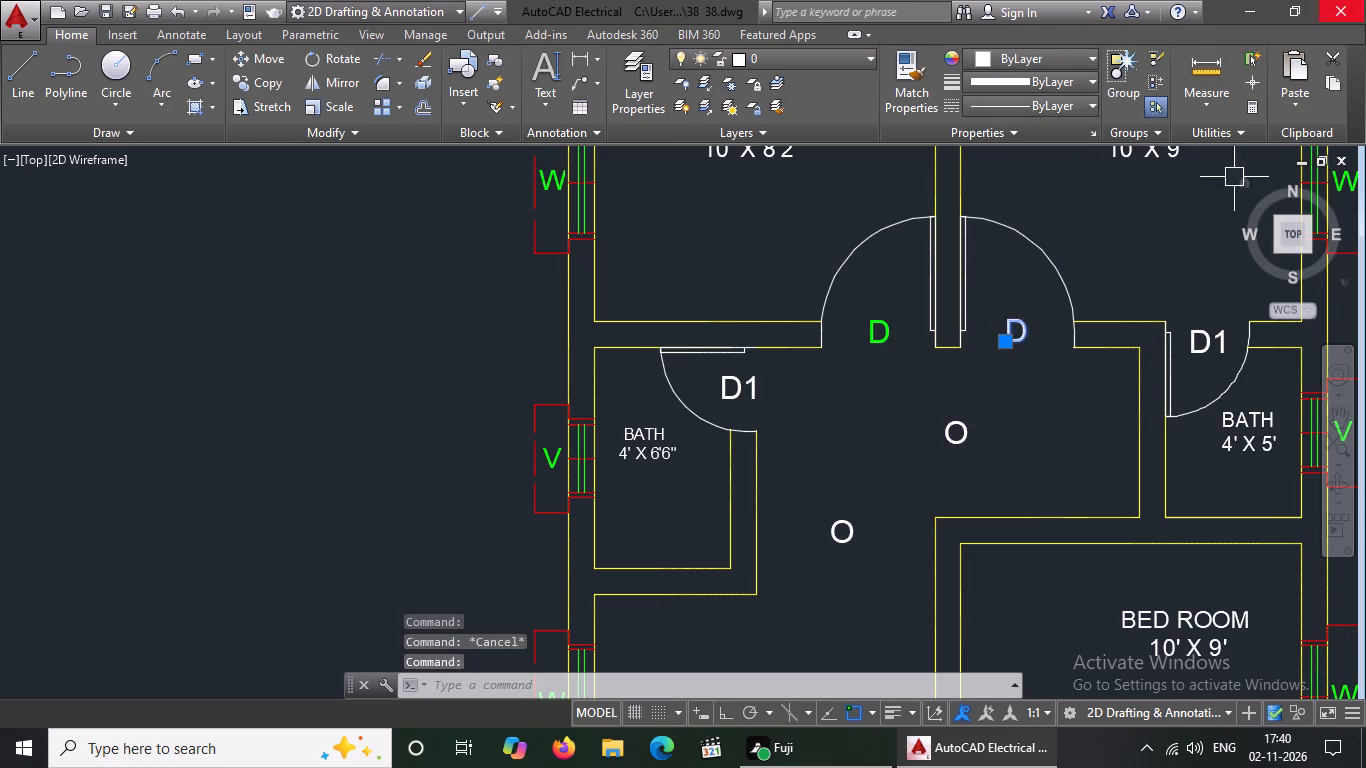
click(1005, 61)
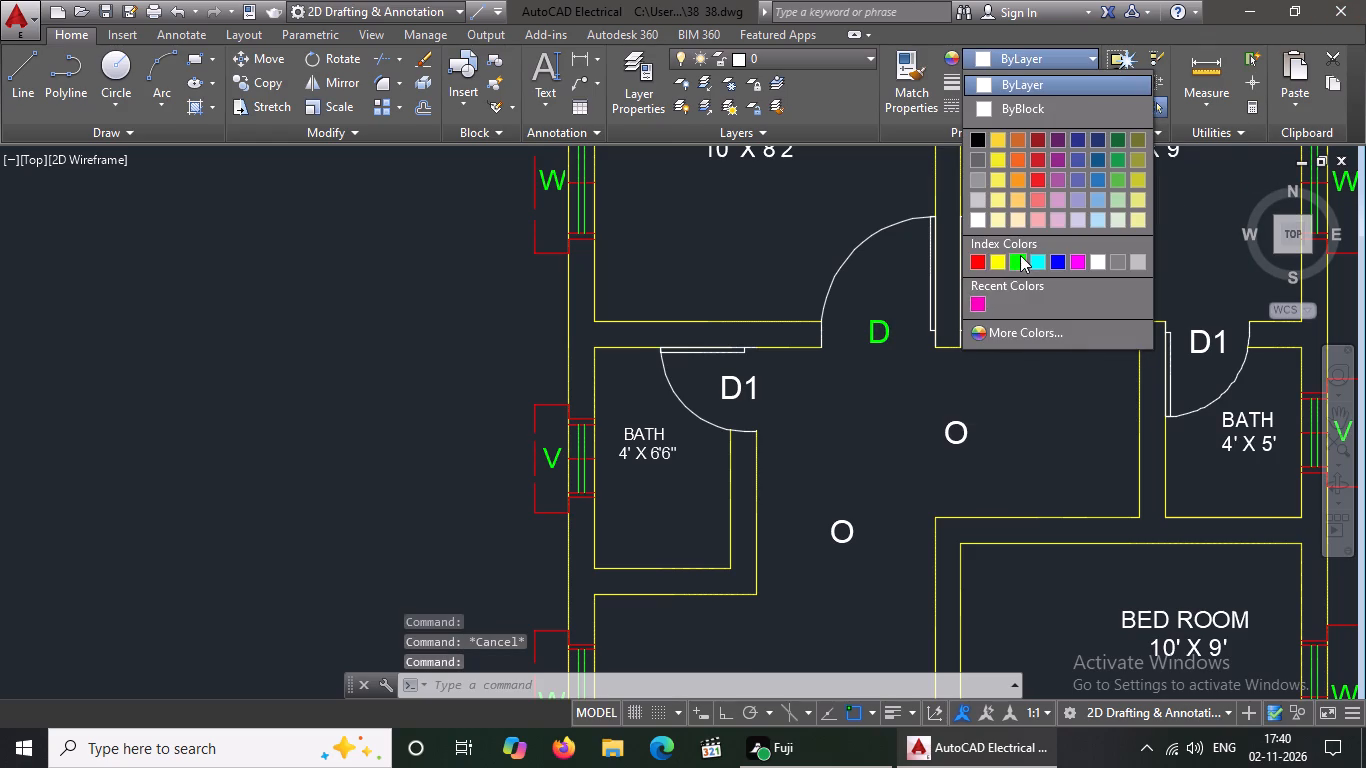
click(1020, 255)
key(Escape)
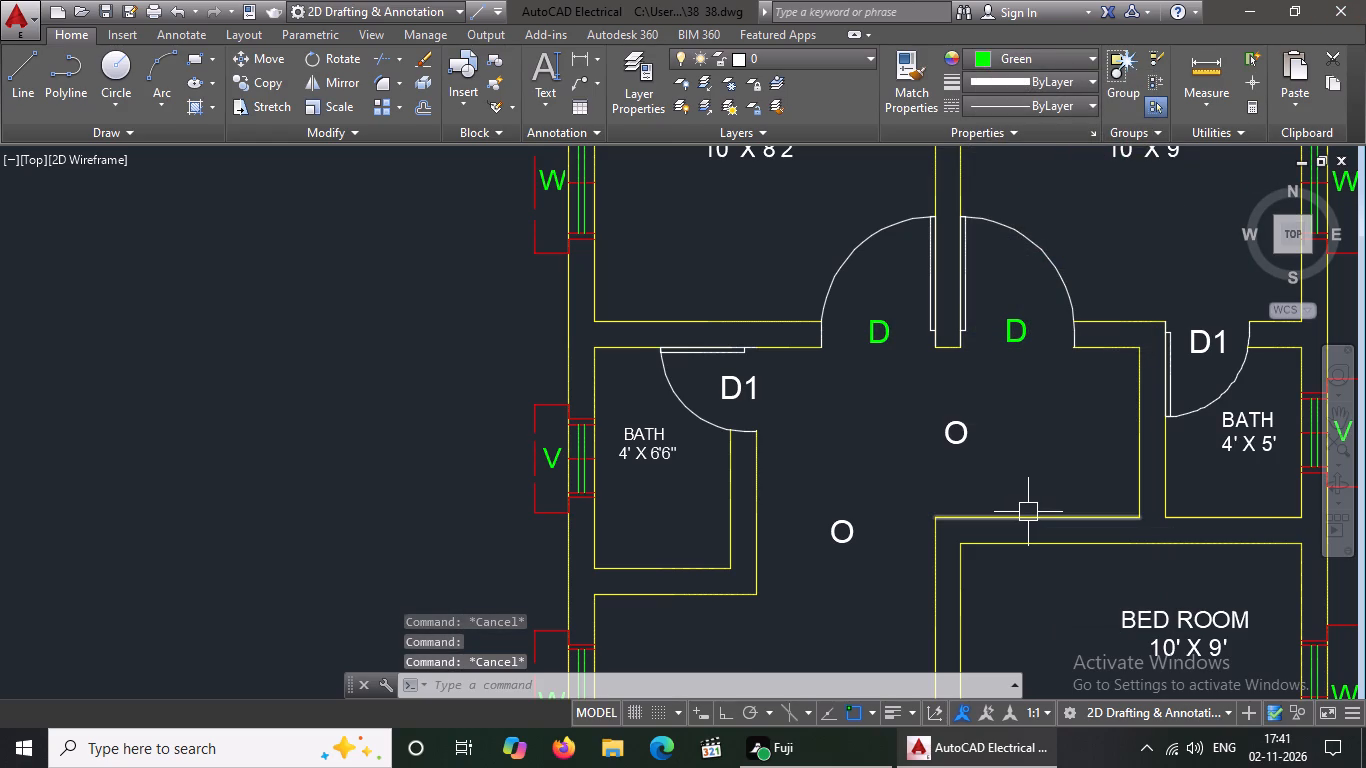
Colour the D1 label of the 4' X 5' bath's door green.
scroll(1065, 484, down, 4)
scroll(1112, 458, up, 3)
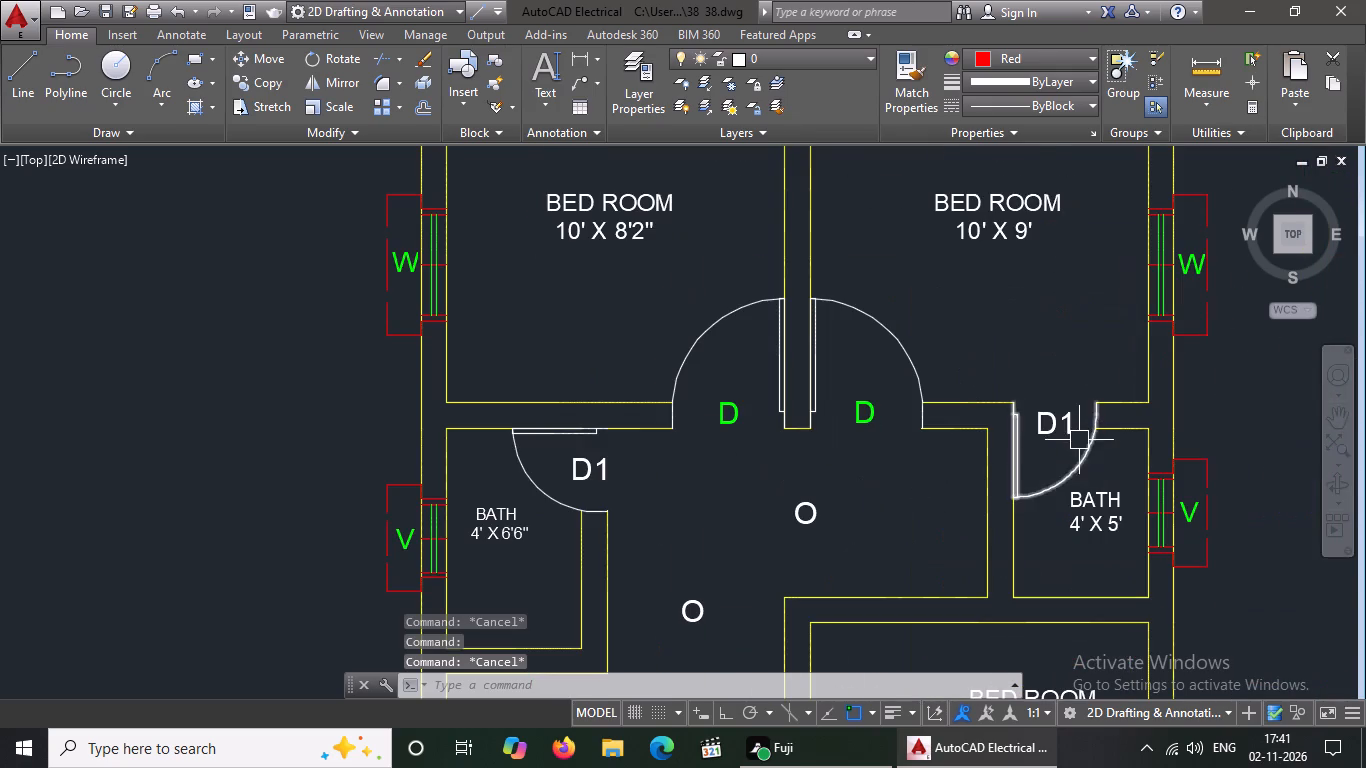
click(1076, 432)
click(1054, 65)
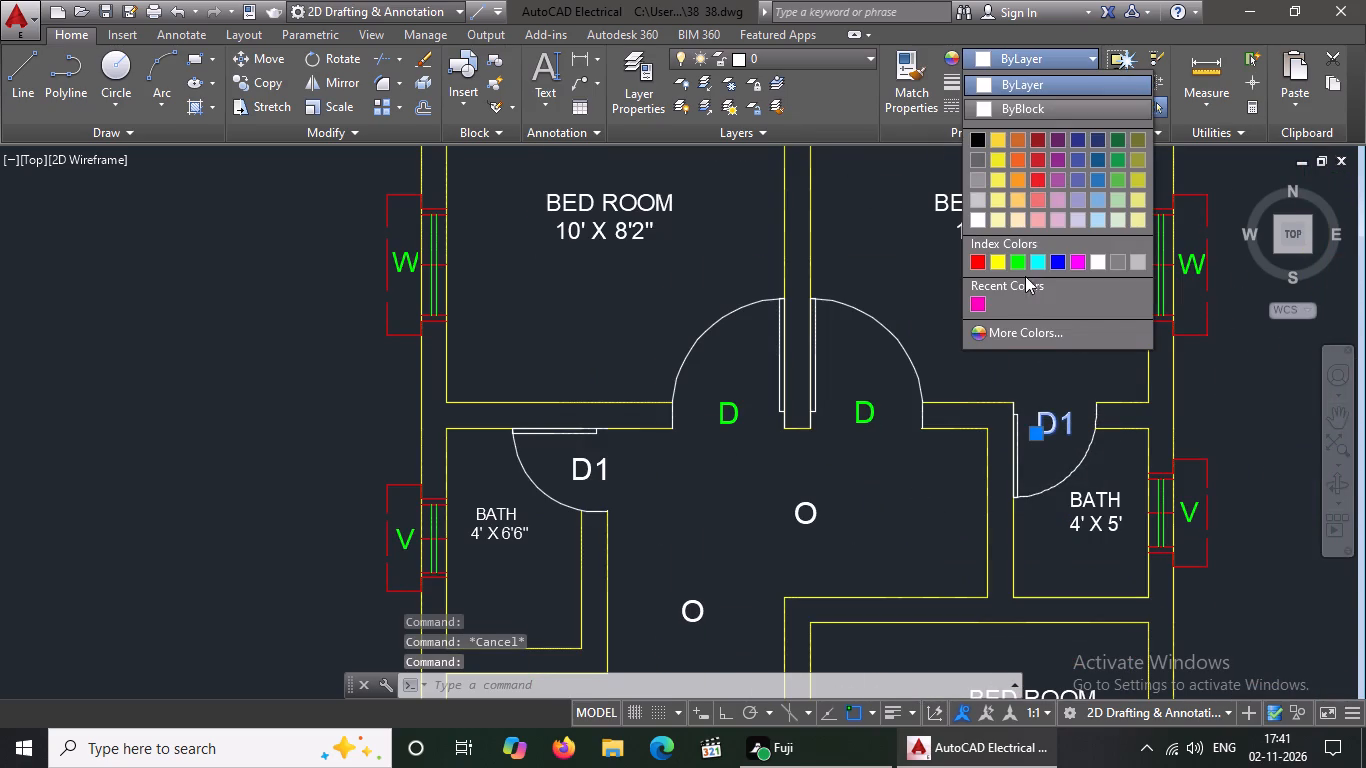
click(1021, 257)
key(Escape)
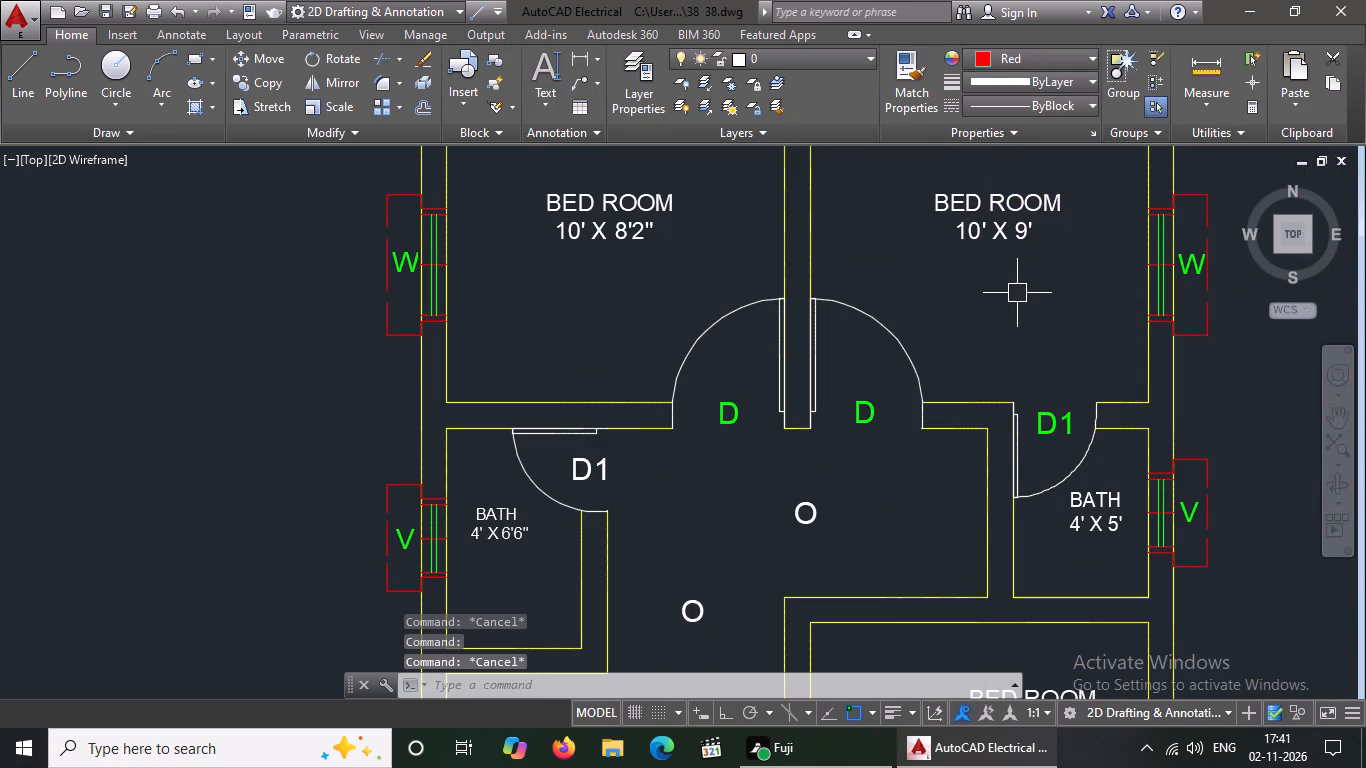
Colour the D1 label of the 4' X 6'6" bath's door green.
scroll(1036, 250, down, 2)
scroll(862, 339, up, 2)
click(862, 333)
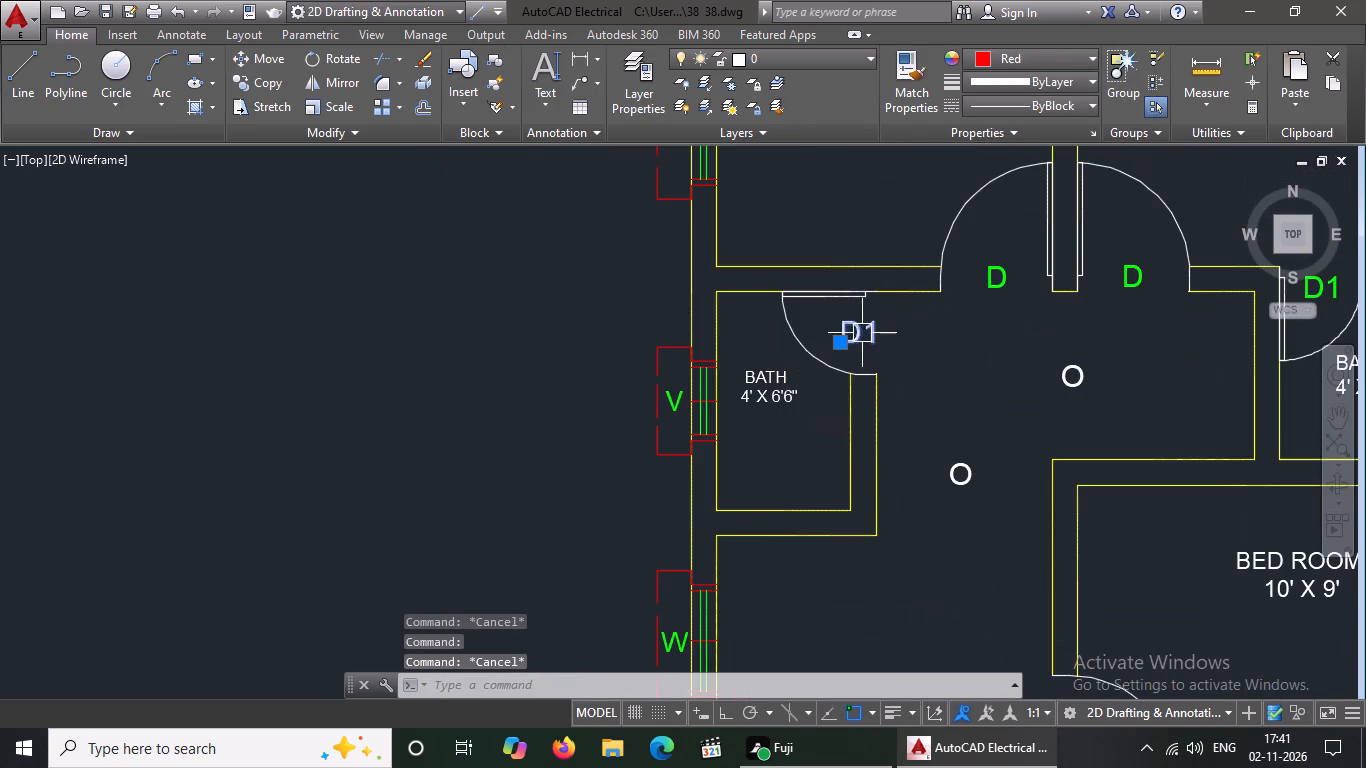
click(1009, 52)
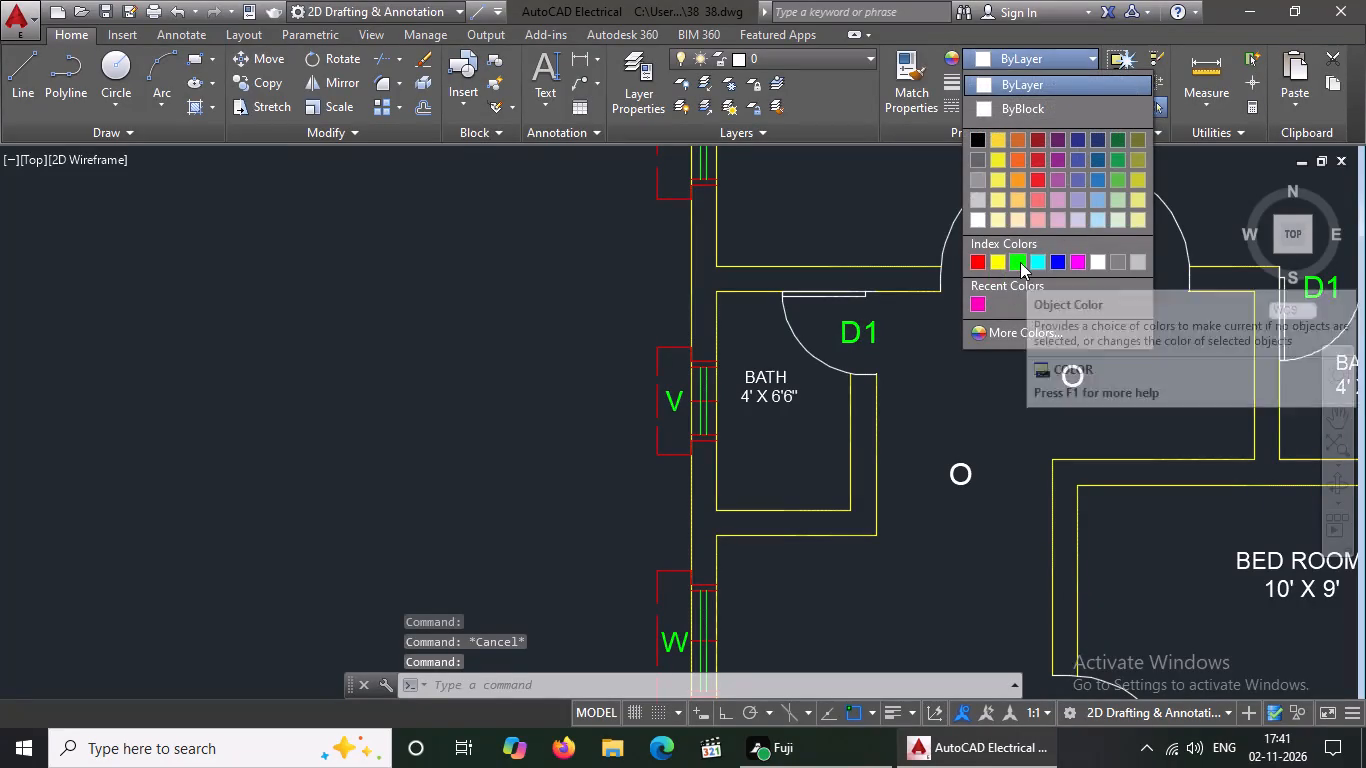
click(1020, 261)
key(Escape)
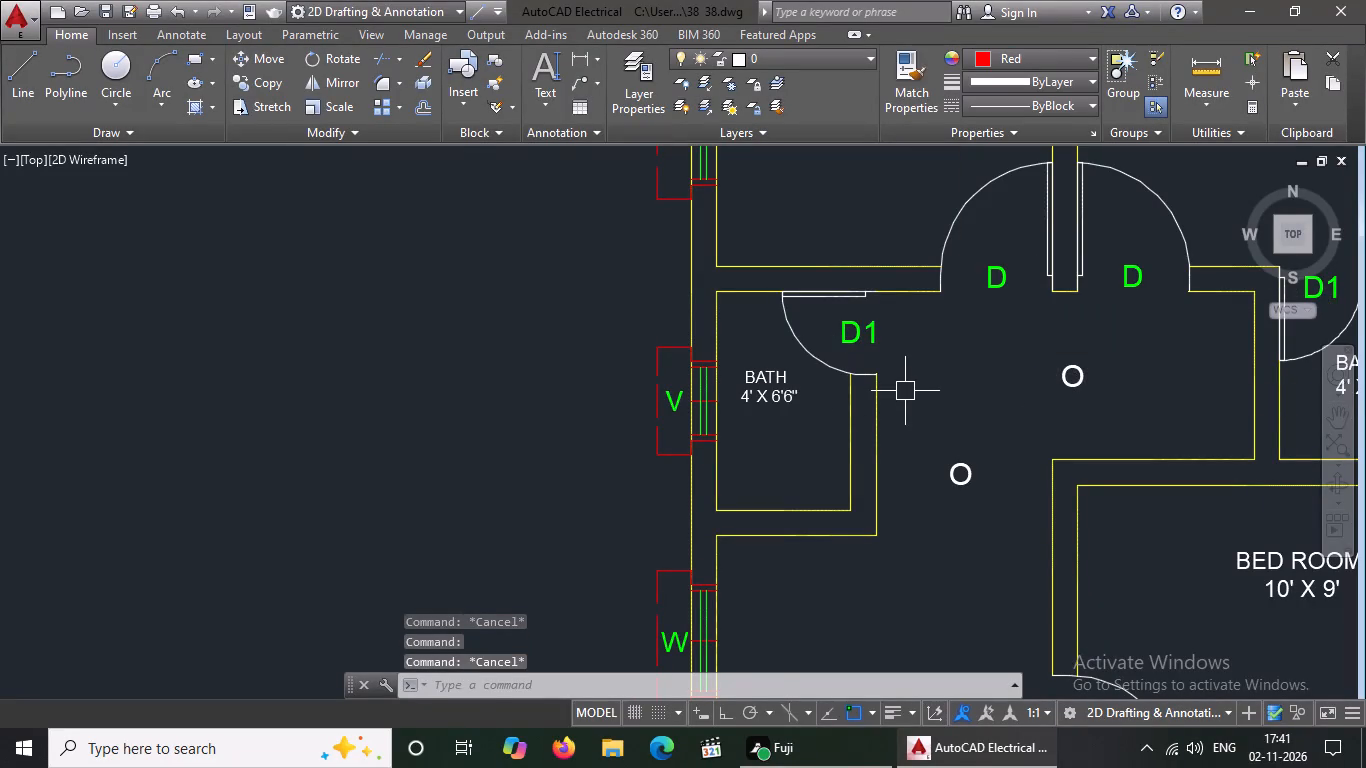
Colour the O opening label in the passage south of the two northern bedroom doors green.
click(1015, 346)
click(1159, 424)
click(1078, 51)
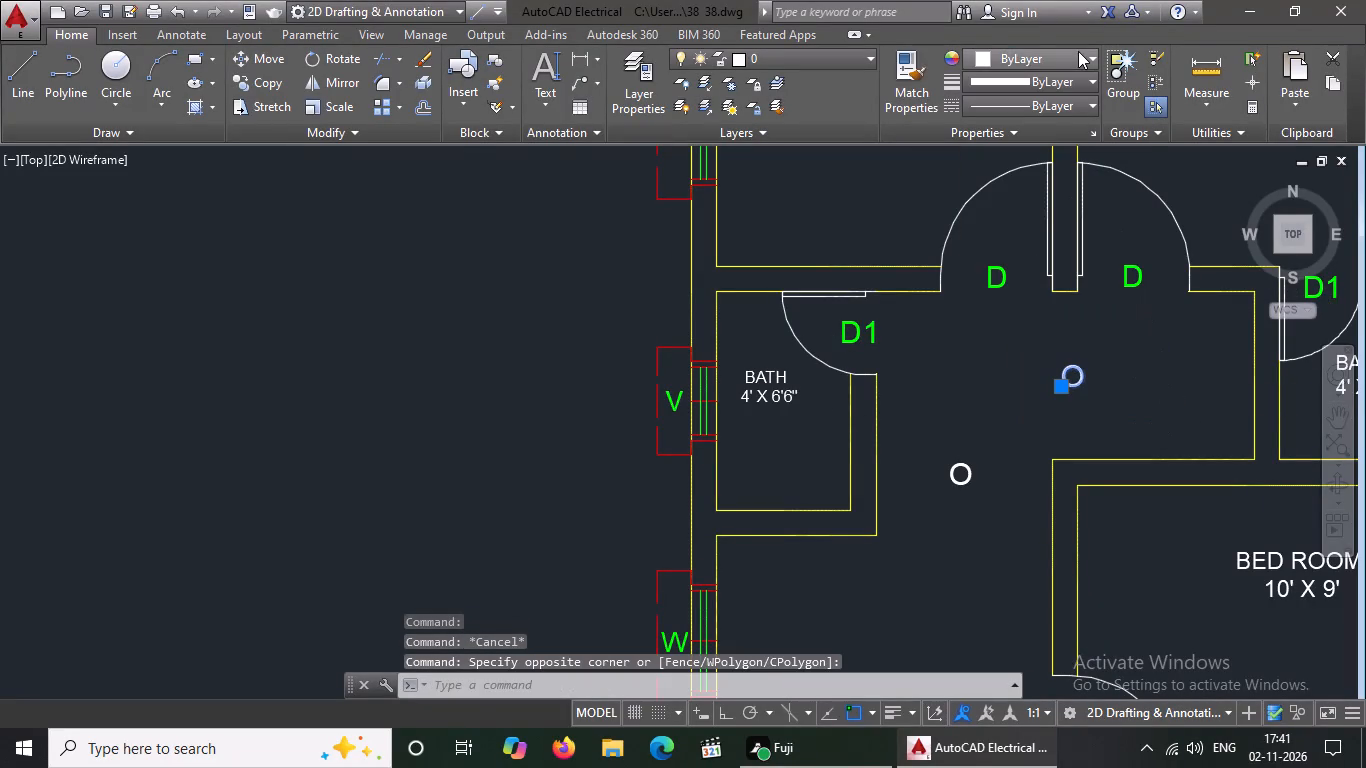
click(1016, 257)
scroll(988, 357, down, 2)
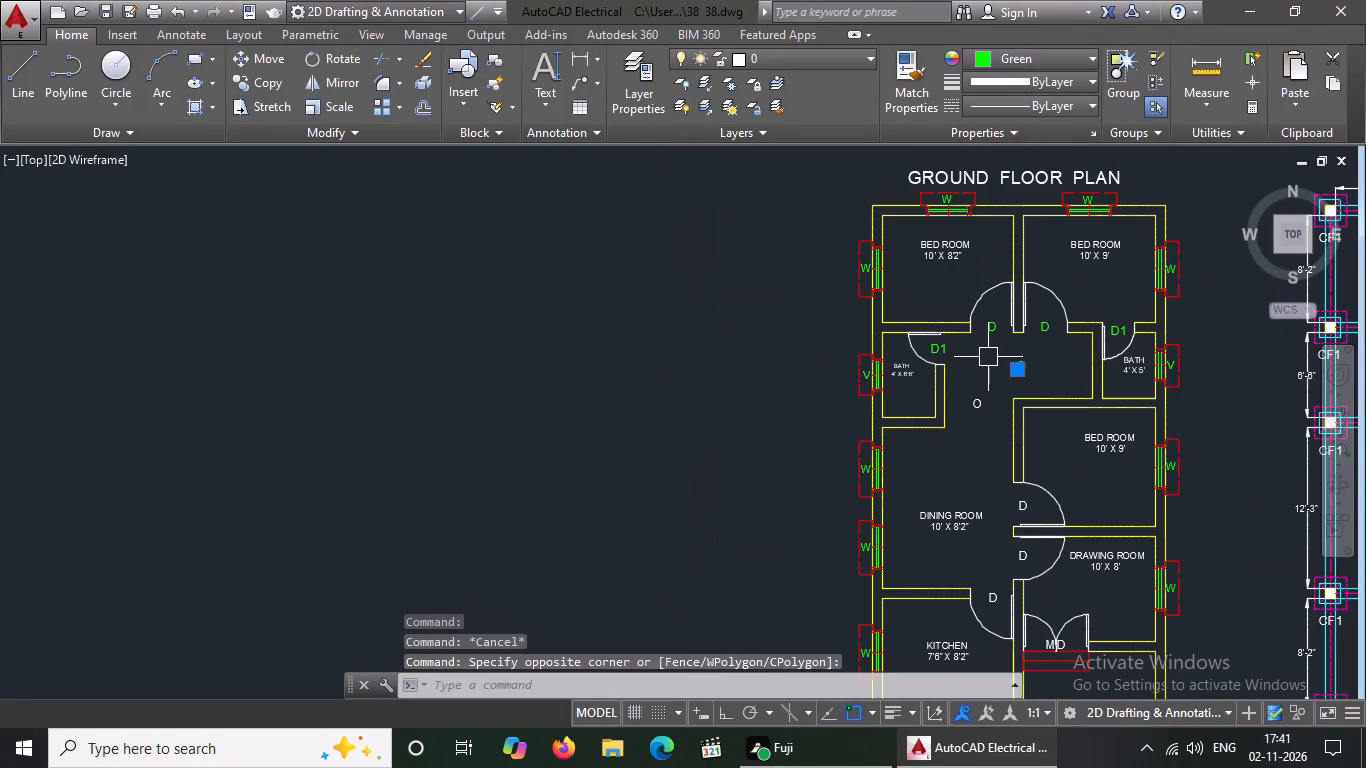
key(Escape)
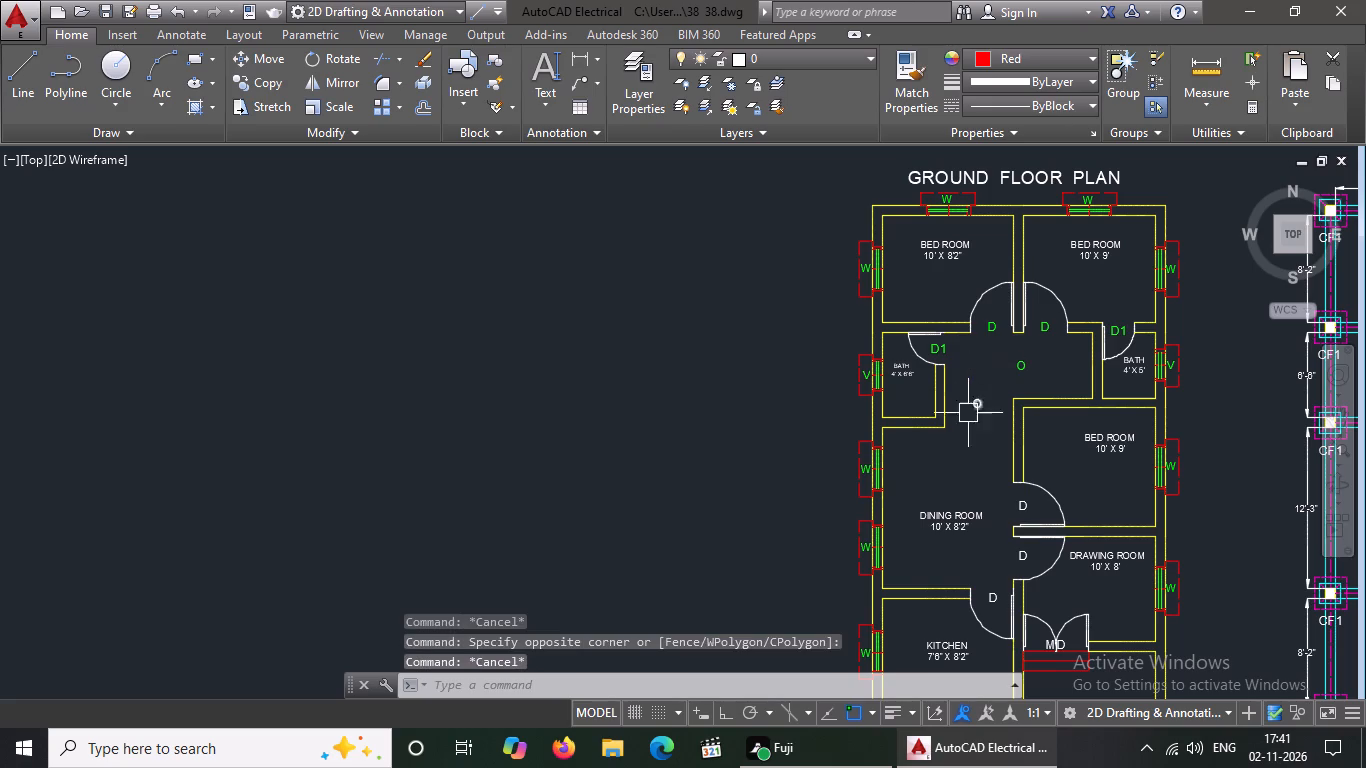
Colour the other O opening label, north of the dining room beside the 4' X 6'6" bath, green.
click(976, 402)
click(1051, 55)
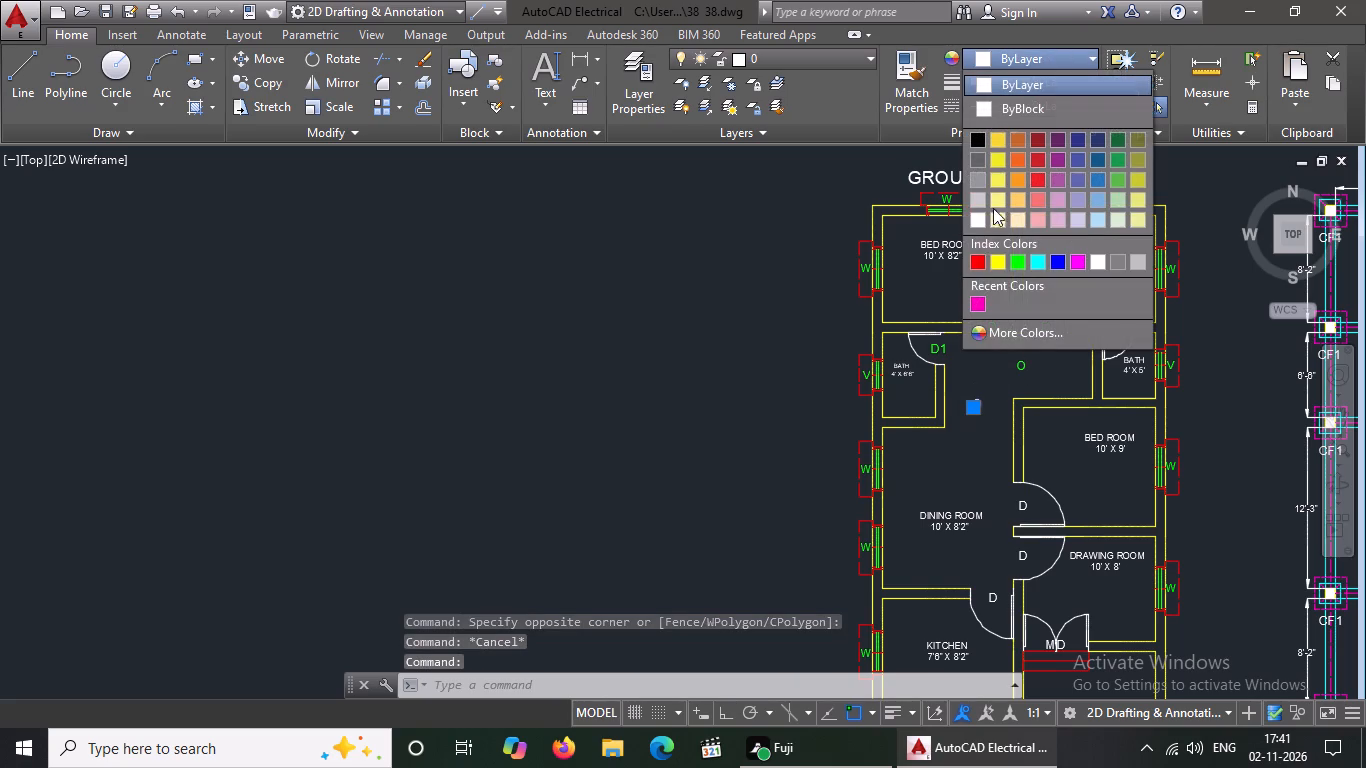
click(1015, 264)
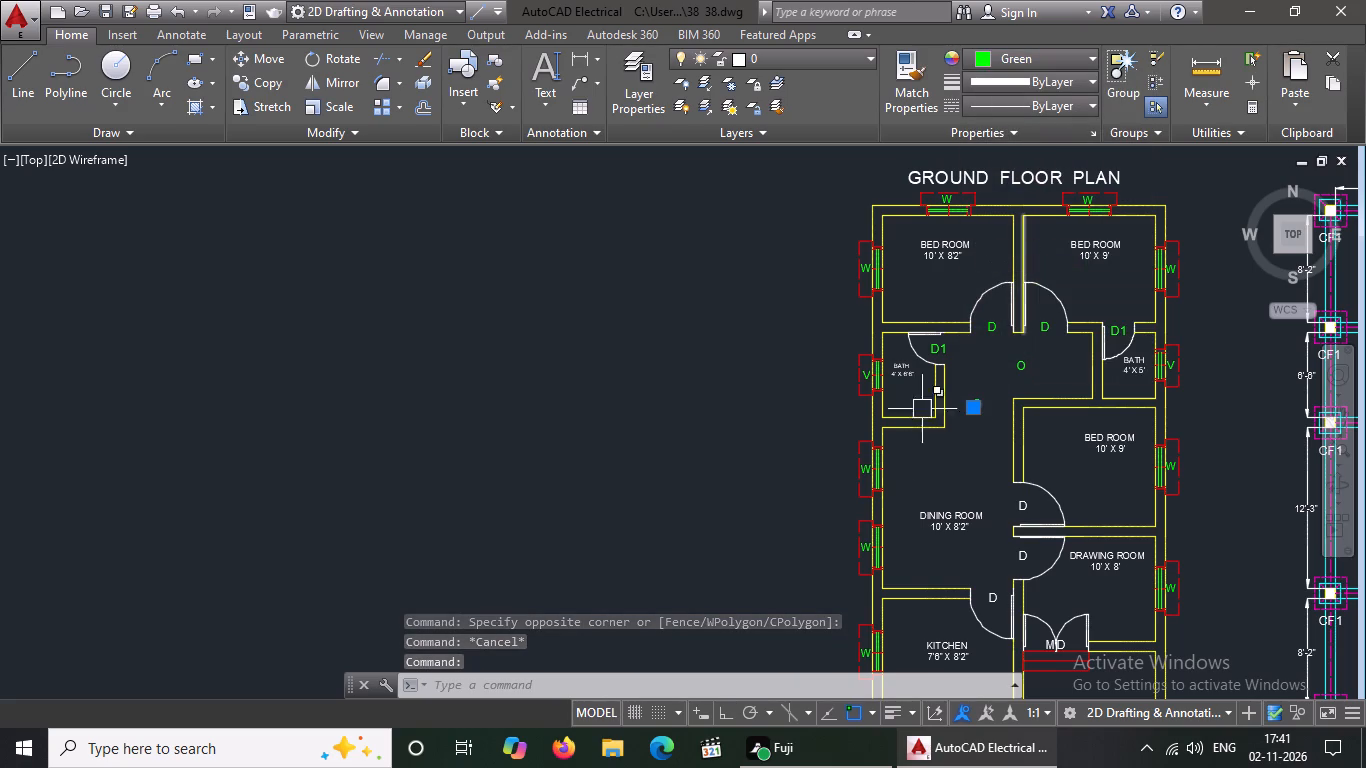
key(Escape)
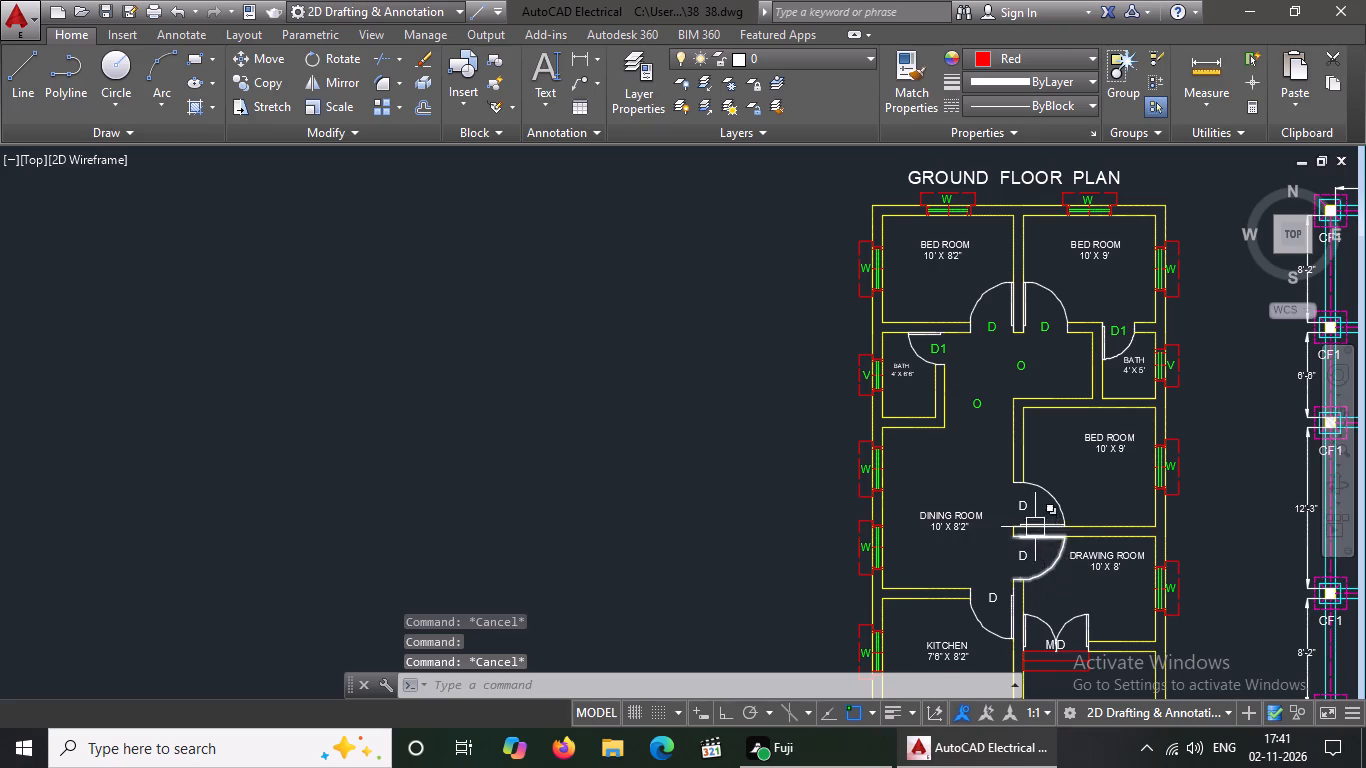
Colour the D label of the door between the dining room and the southern 10' X 9' bedroom green.
scroll(1035, 527, up, 1)
click(1009, 494)
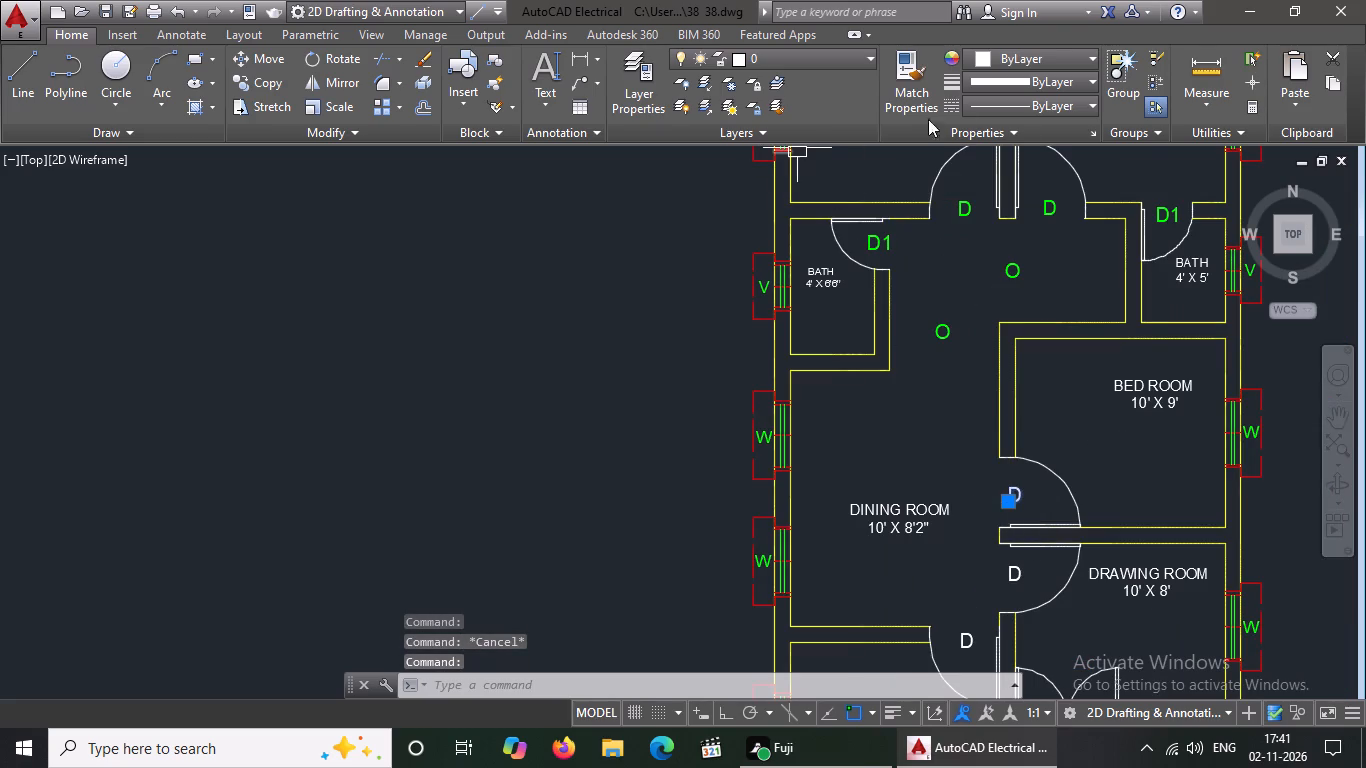
click(1020, 51)
click(1020, 262)
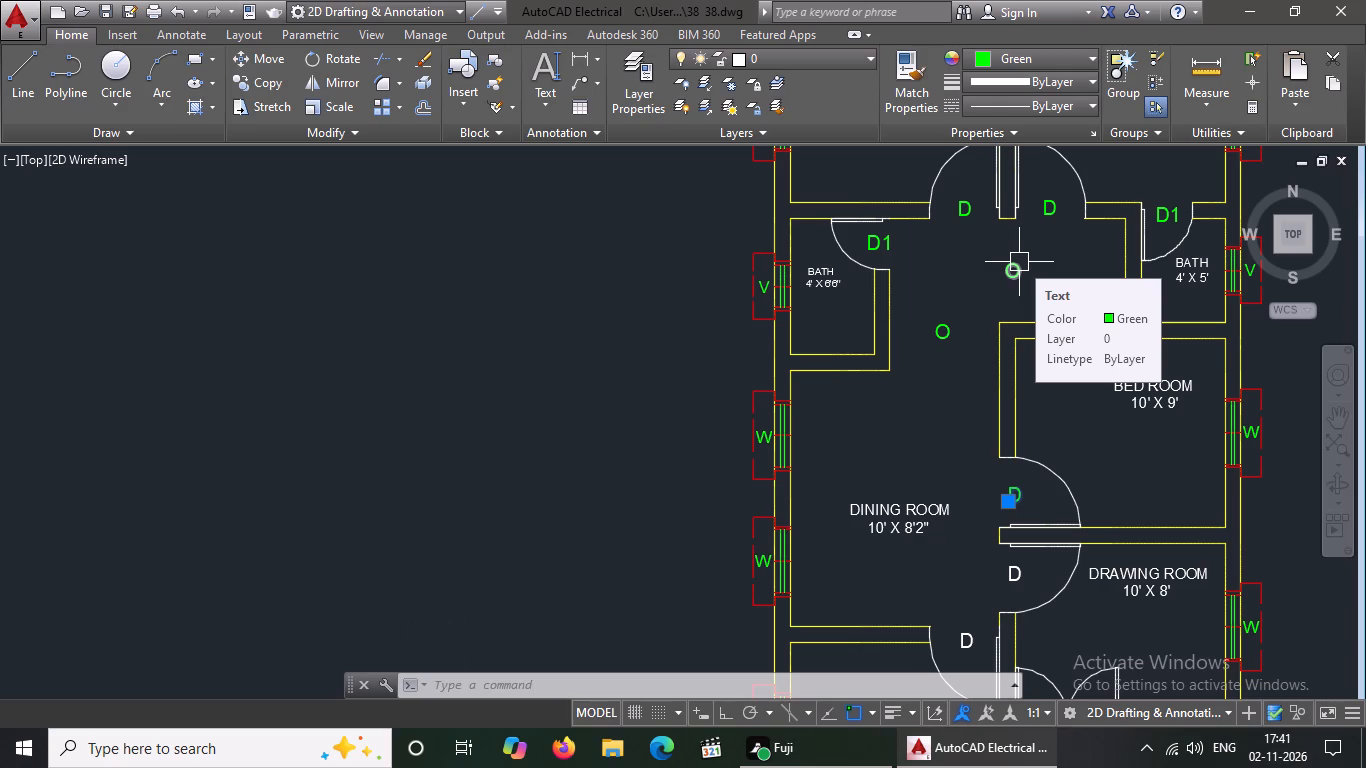
Colour the D label of the door between the dining room and the drawing room green.
click(1015, 575)
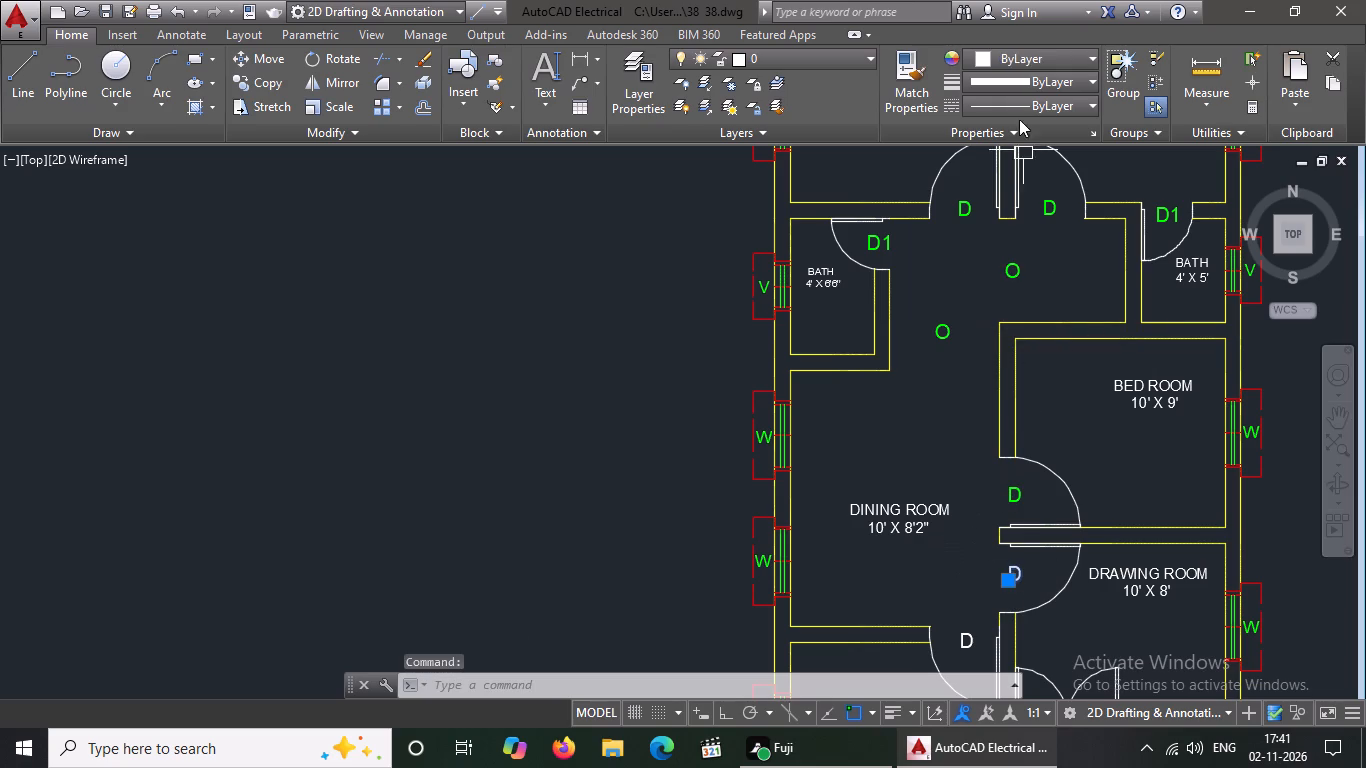
click(1040, 51)
click(1018, 263)
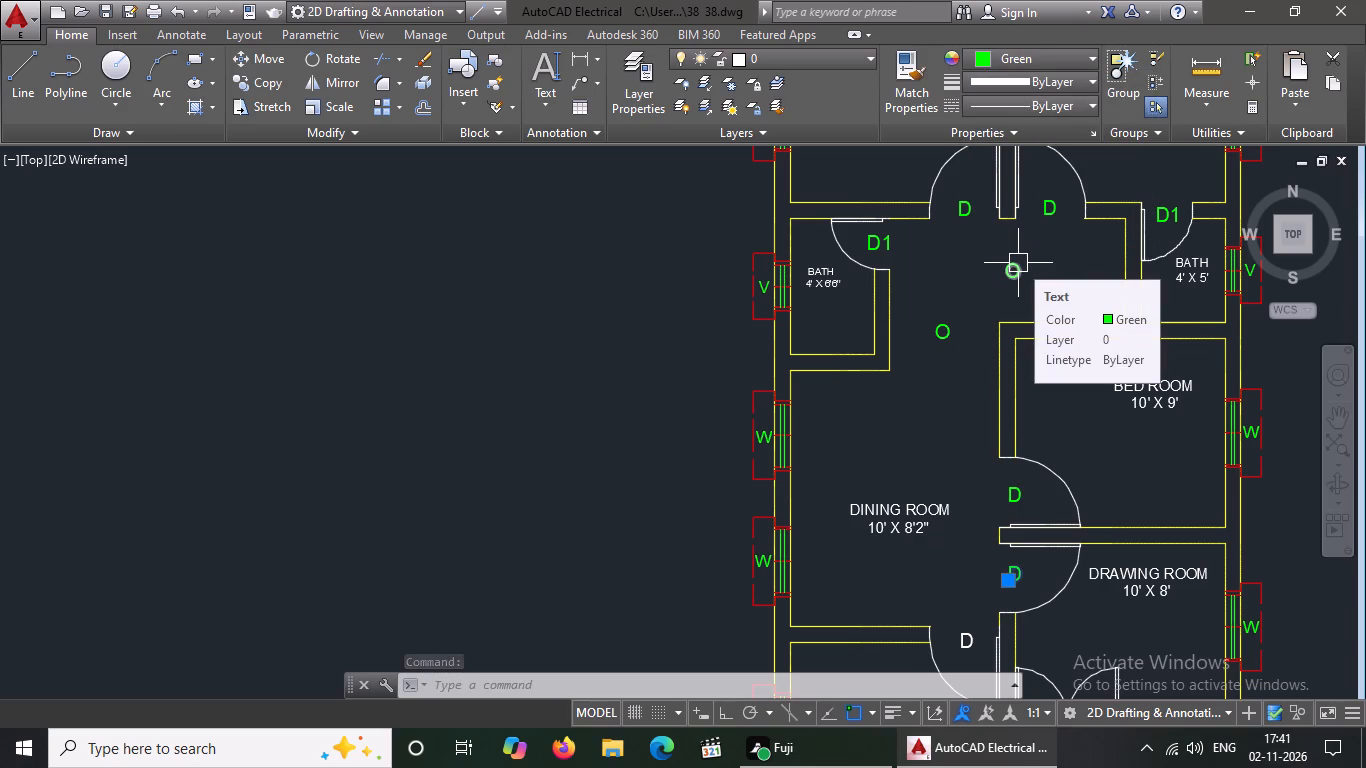
key(Escape)
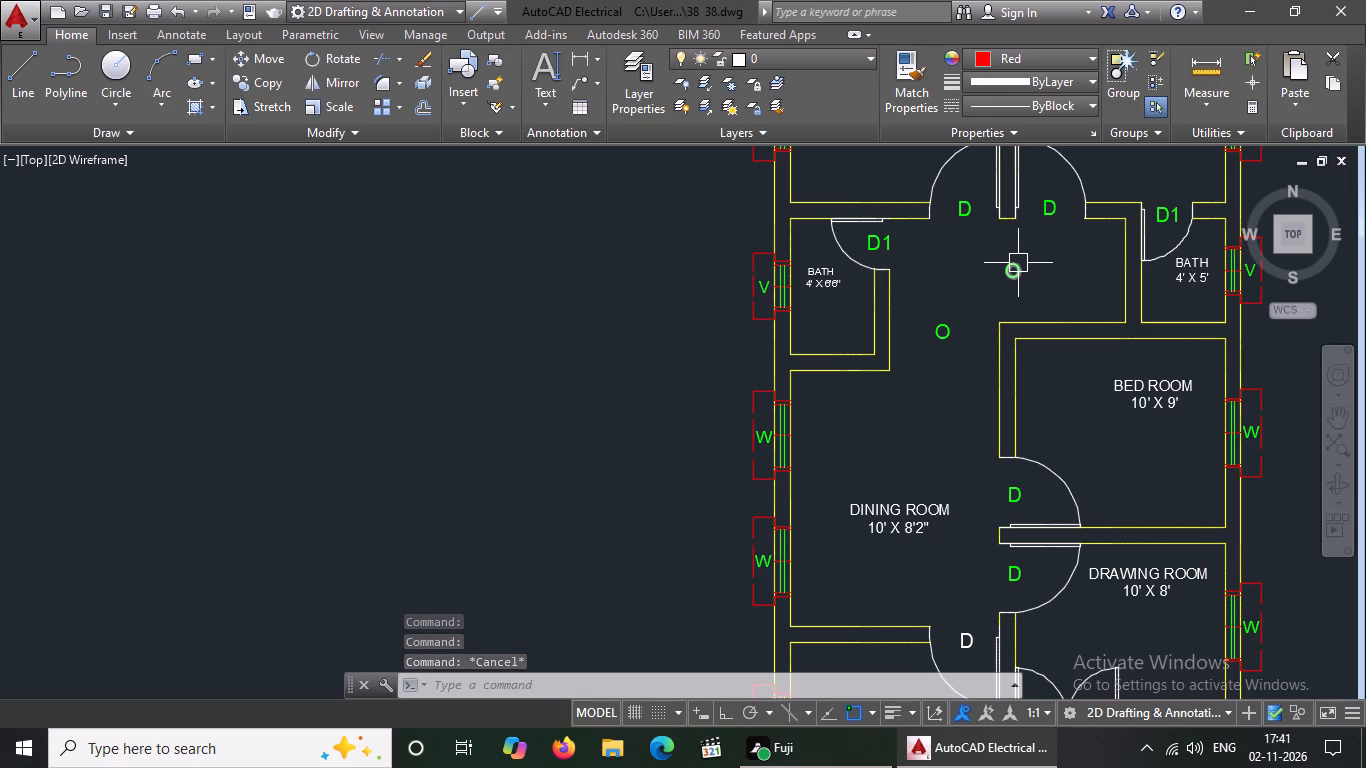
key(Escape)
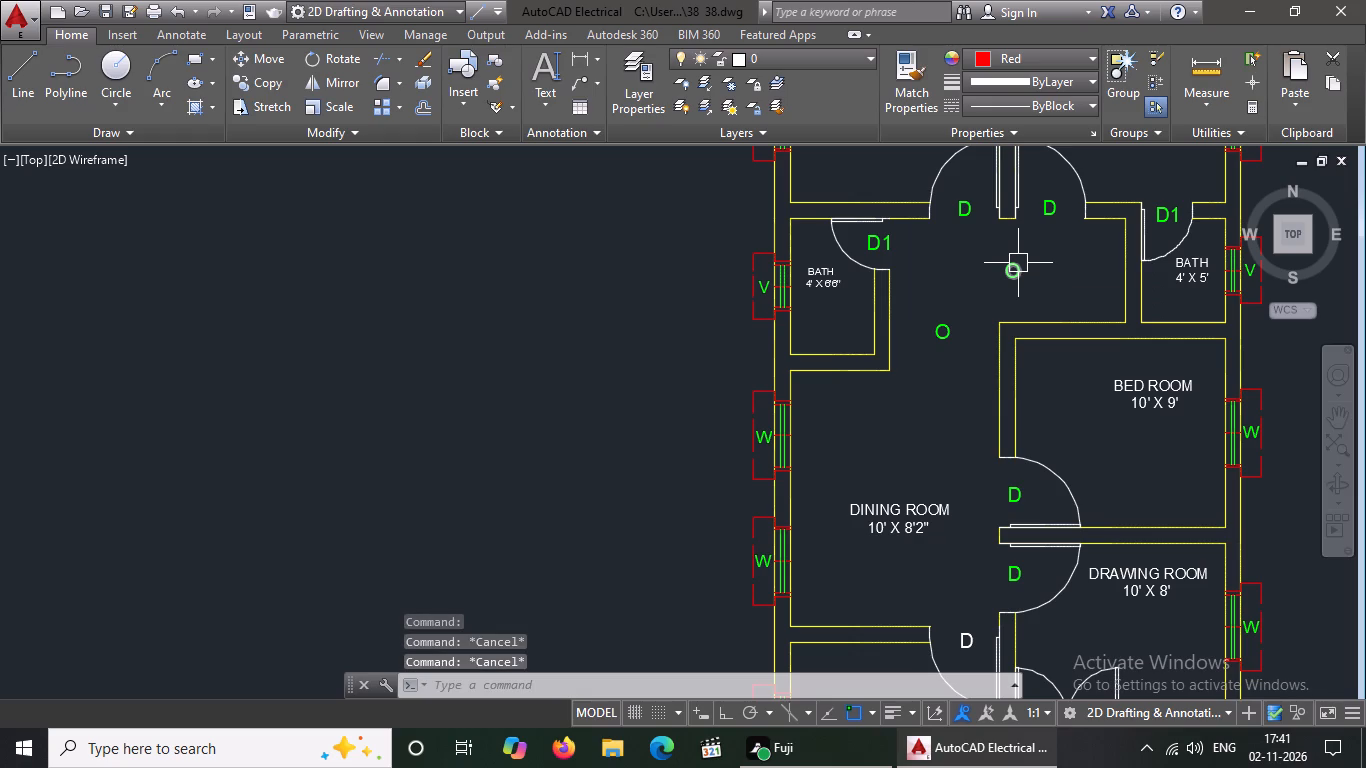
Colour the D label of the kitchen door green.
scroll(1043, 252, down, 2)
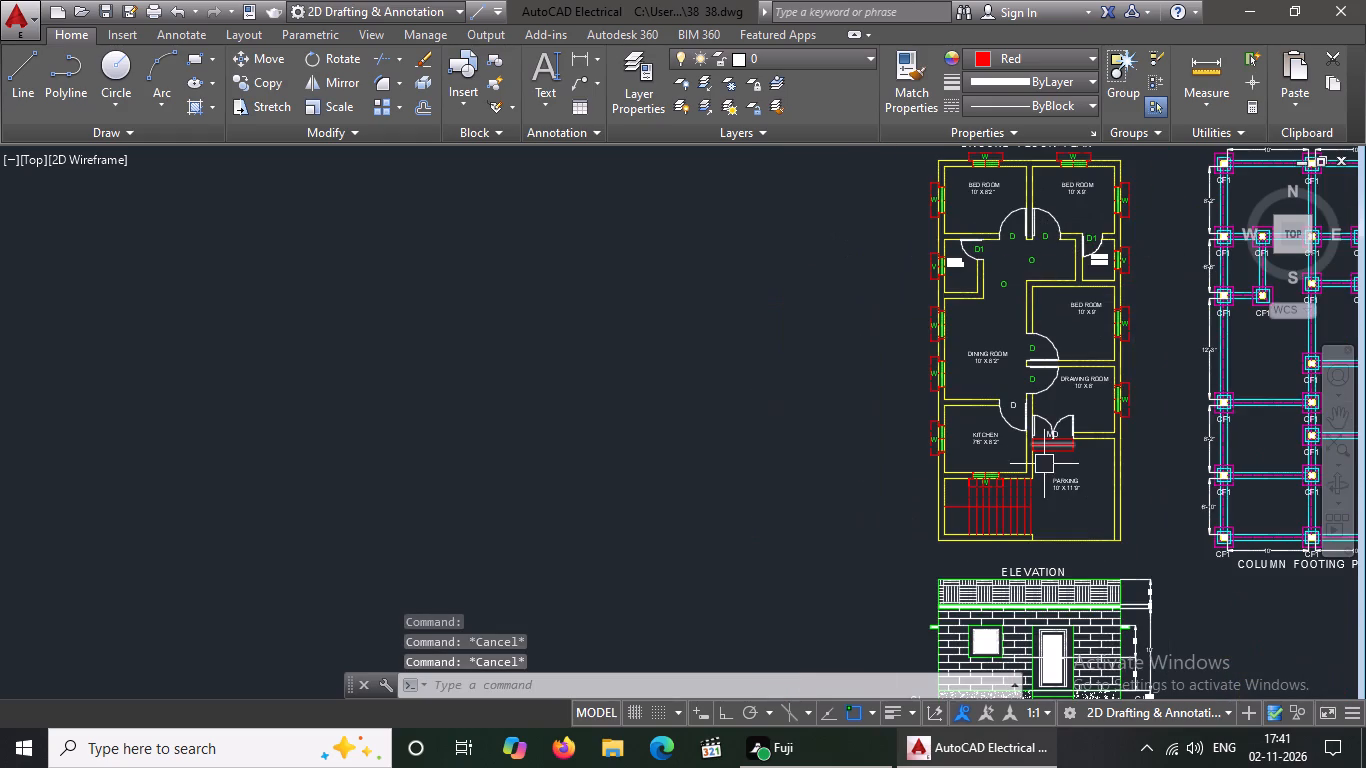
scroll(1043, 431, up, 2)
click(972, 376)
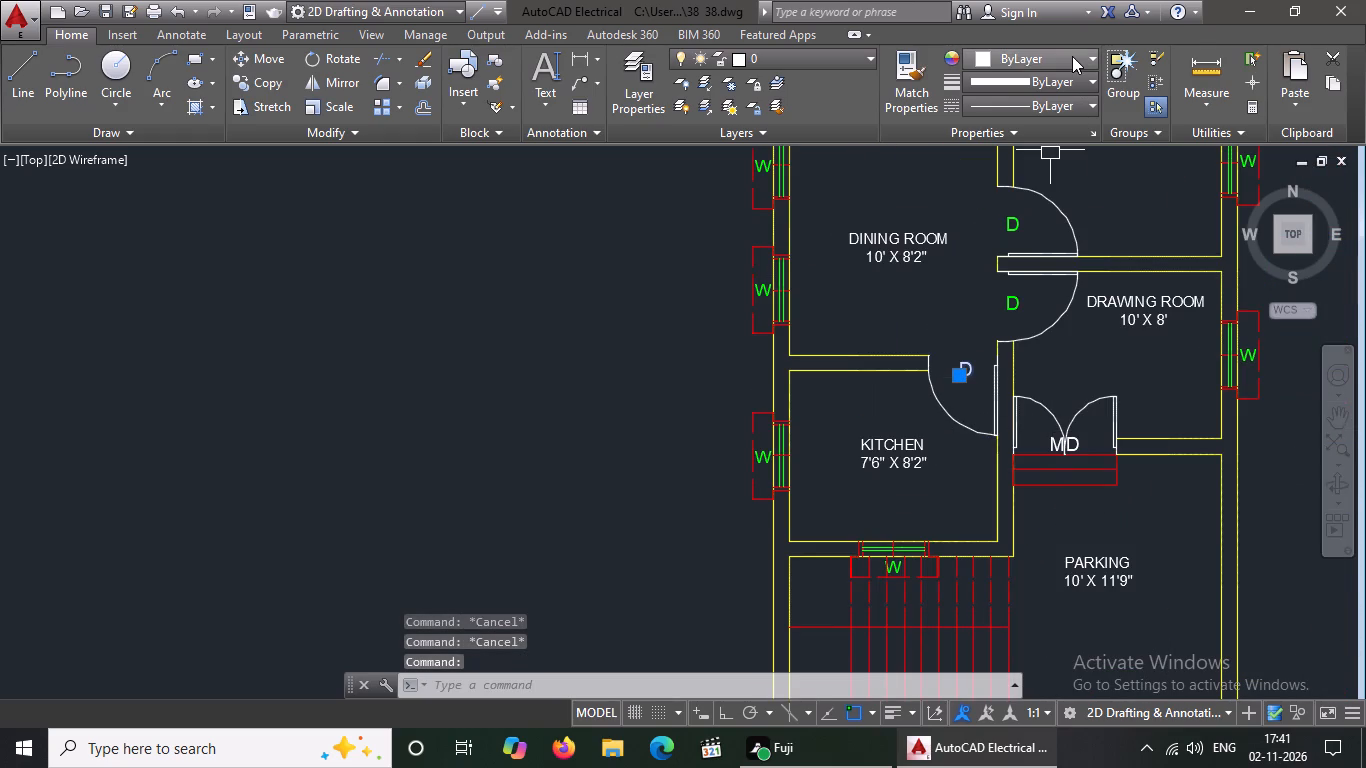
click(1072, 56)
click(1015, 256)
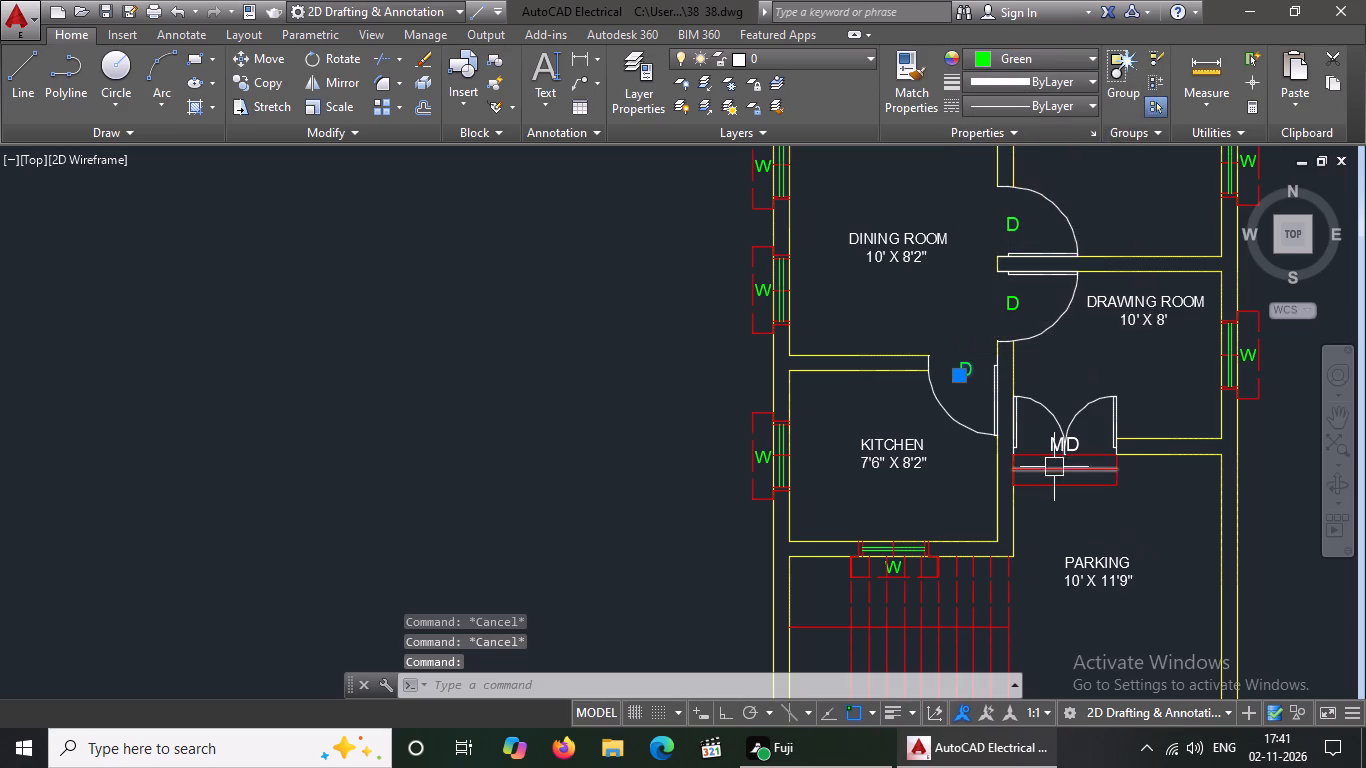
Colour the MD label of the main door between the drawing room and the parking green.
scroll(1054, 462, up, 2)
click(1045, 419)
click(1017, 56)
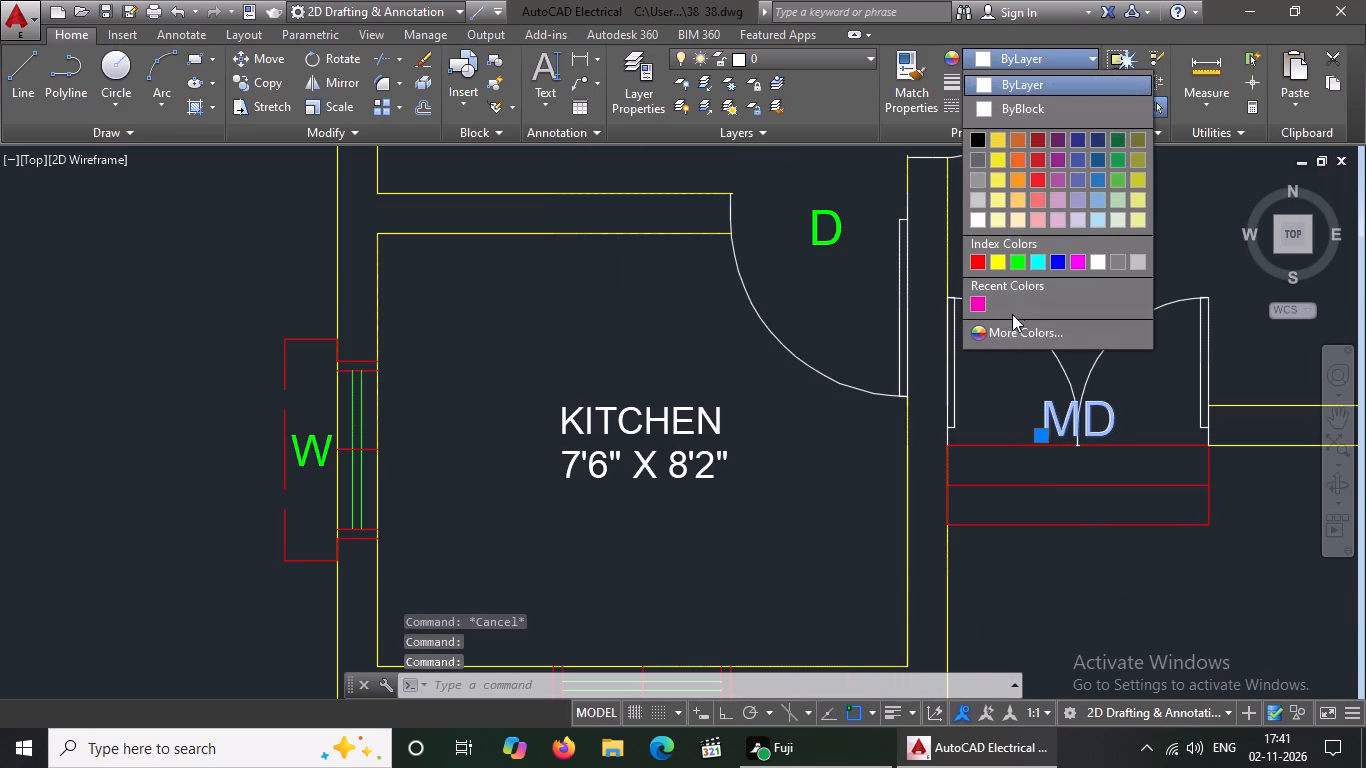
click(1015, 255)
scroll(971, 382, down, 4)
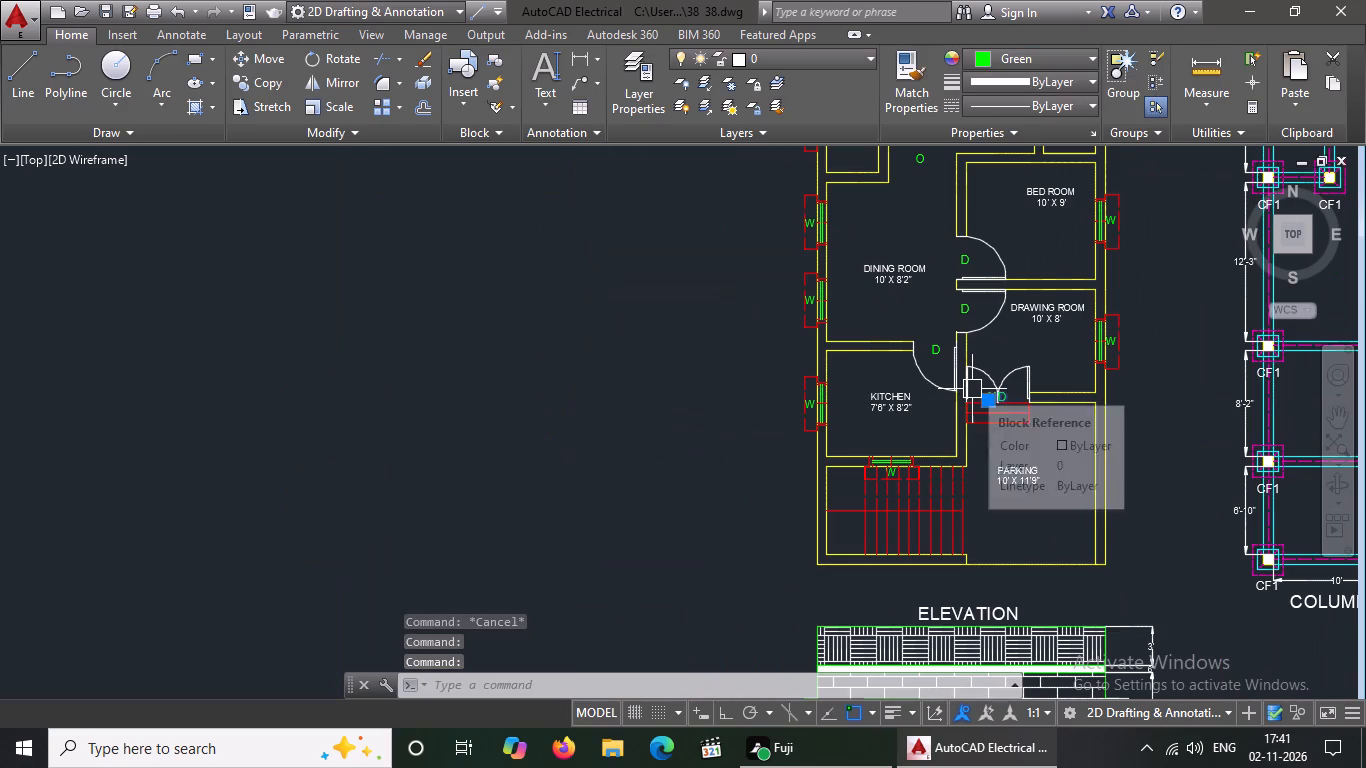
key(Escape)
key(Escape)
Colour the G.L label at the left end of the elevation's ground line green.
scroll(1018, 620, down, 2)
scroll(1043, 480, up, 2)
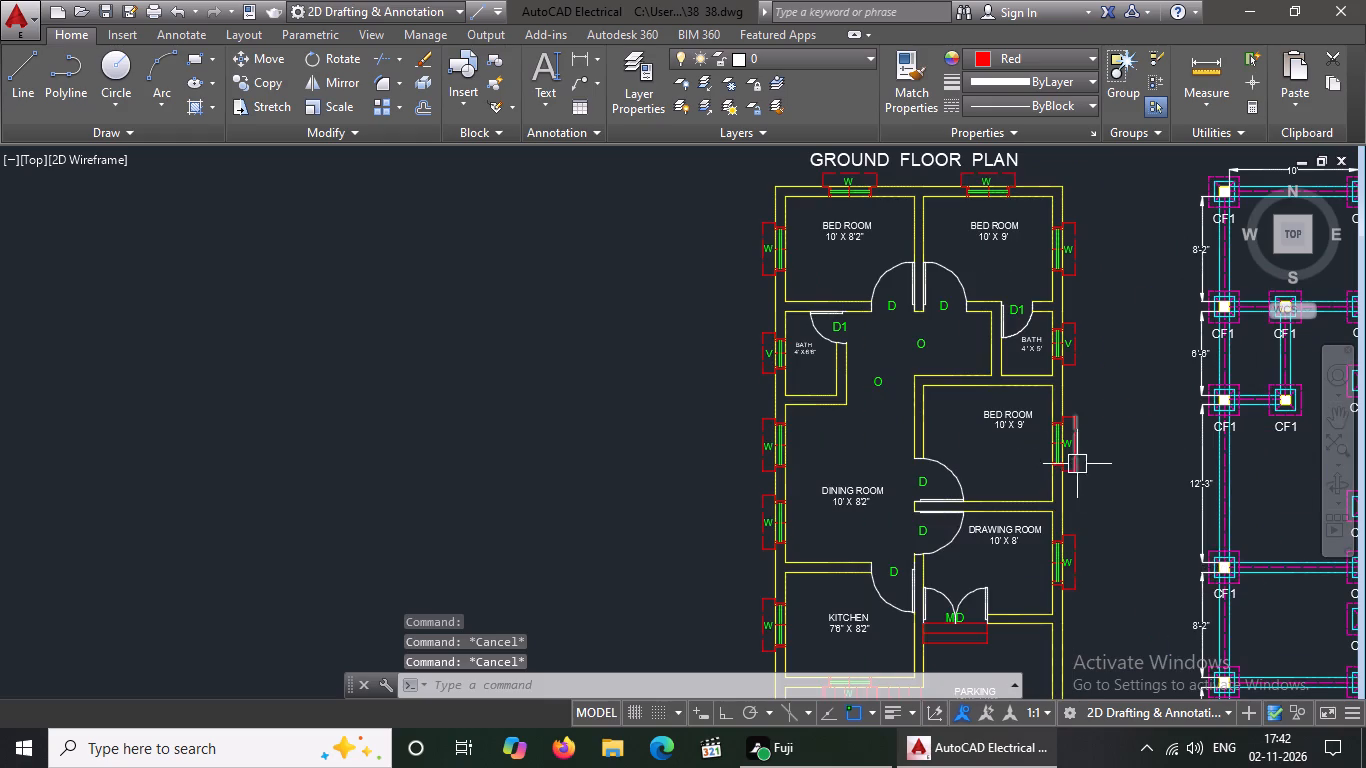
scroll(1077, 464, down, 3)
scroll(1162, 401, down, 3)
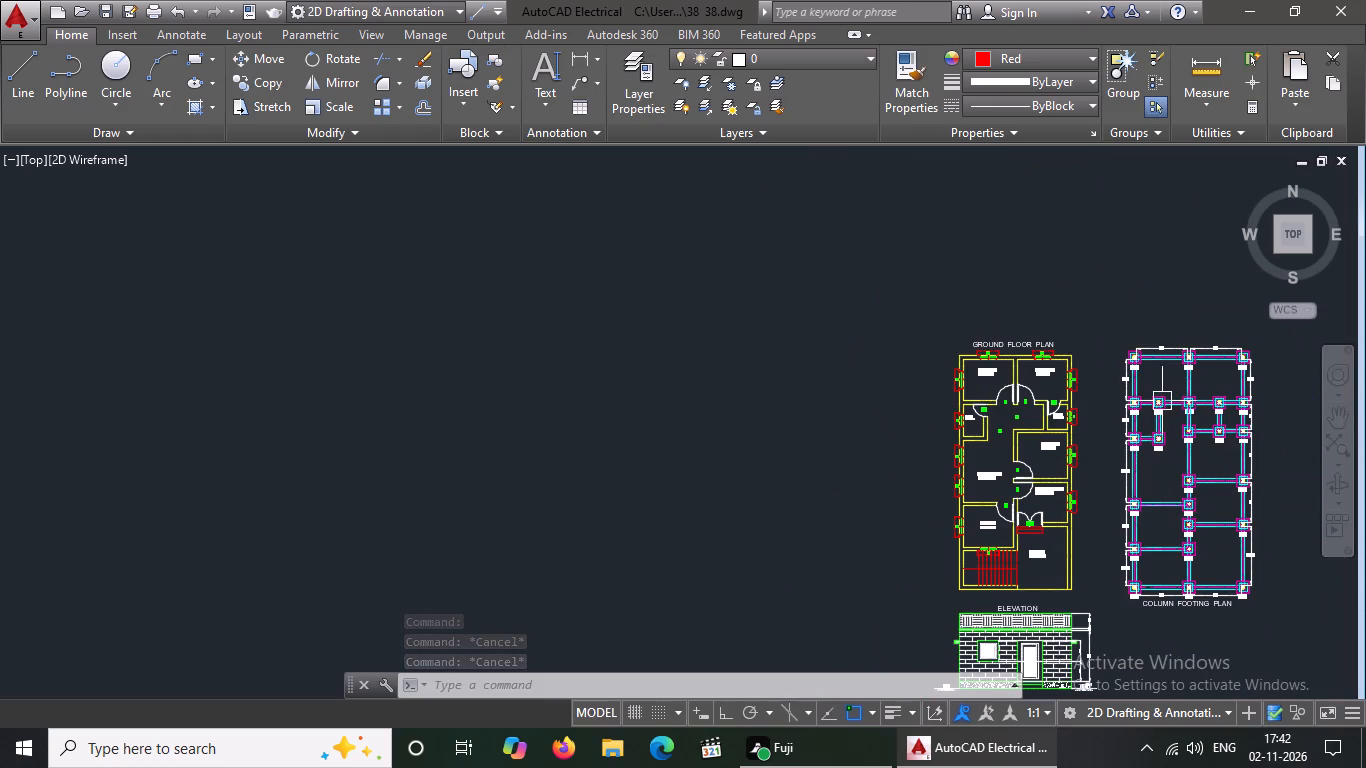
scroll(1114, 312, down, 2)
scroll(1057, 449, down, 3)
middle_drag(989, 505, 982, 495)
middle_drag(807, 428, 709, 409)
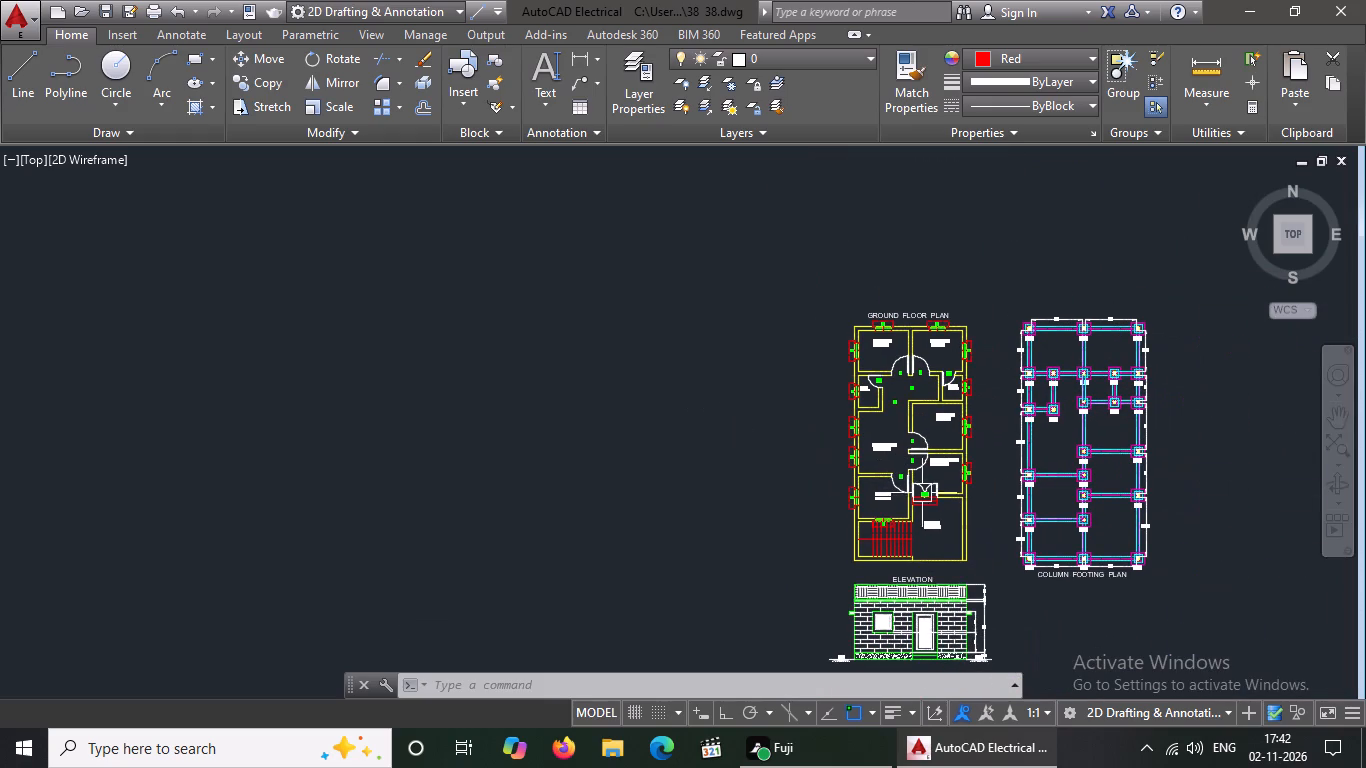
scroll(1002, 684, up, 2)
scroll(878, 637, up, 3)
scroll(924, 514, down, 3)
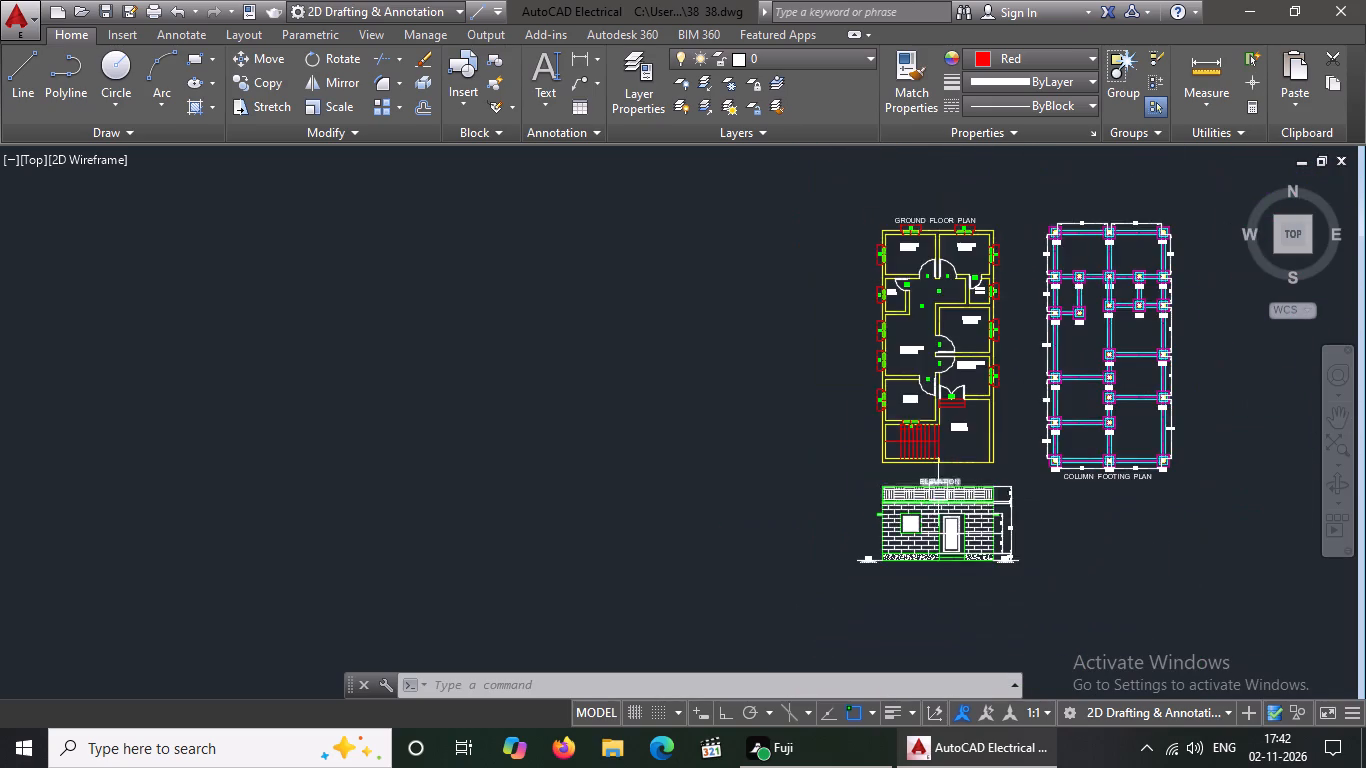
scroll(996, 616, up, 2)
scroll(756, 441, up, 2)
click(509, 523)
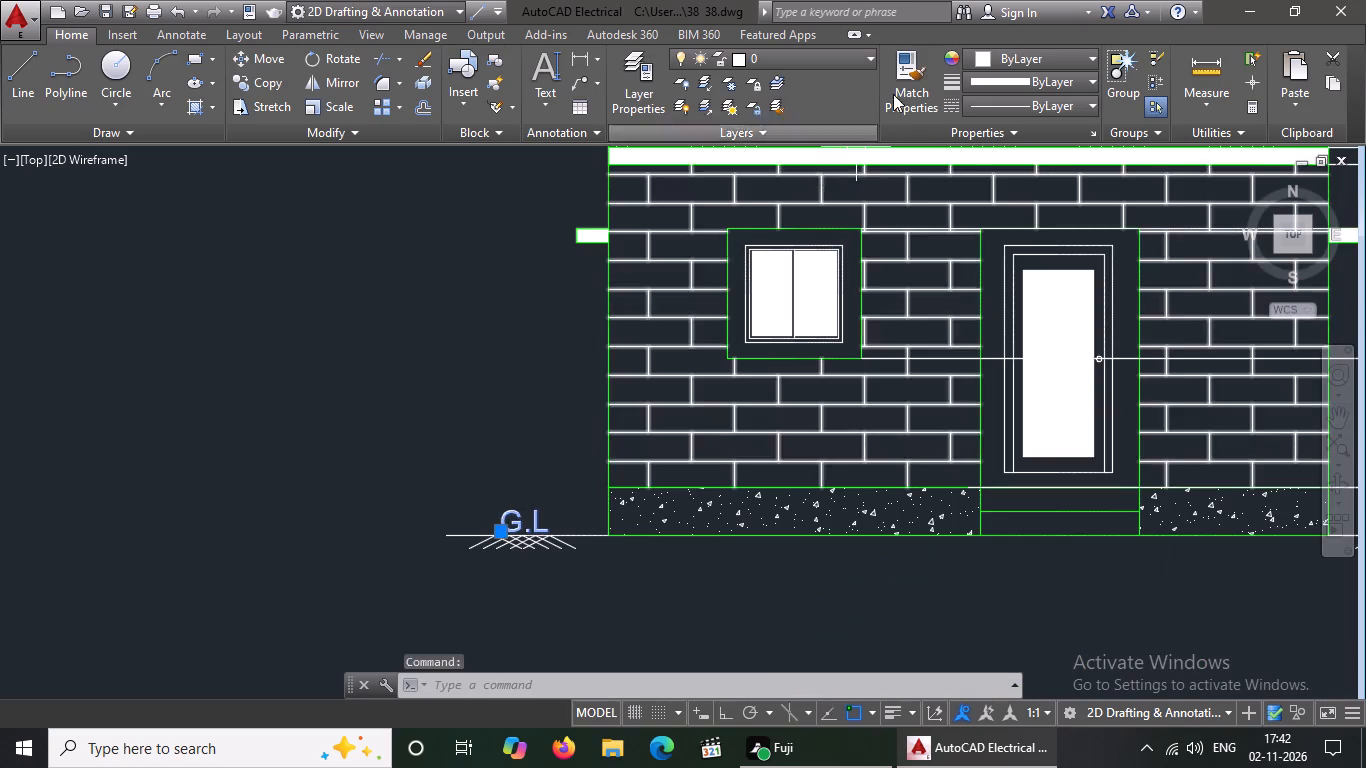
click(991, 56)
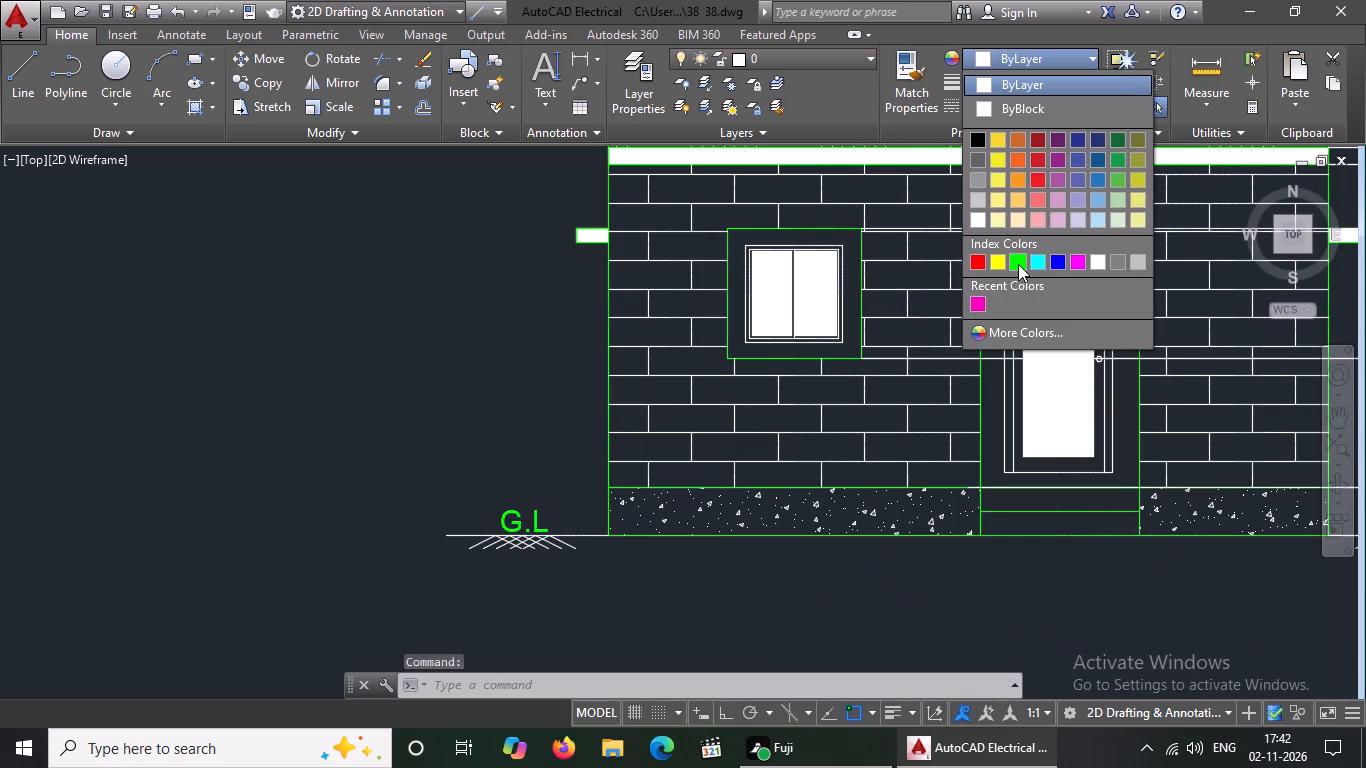
click(1018, 264)
key(Escape)
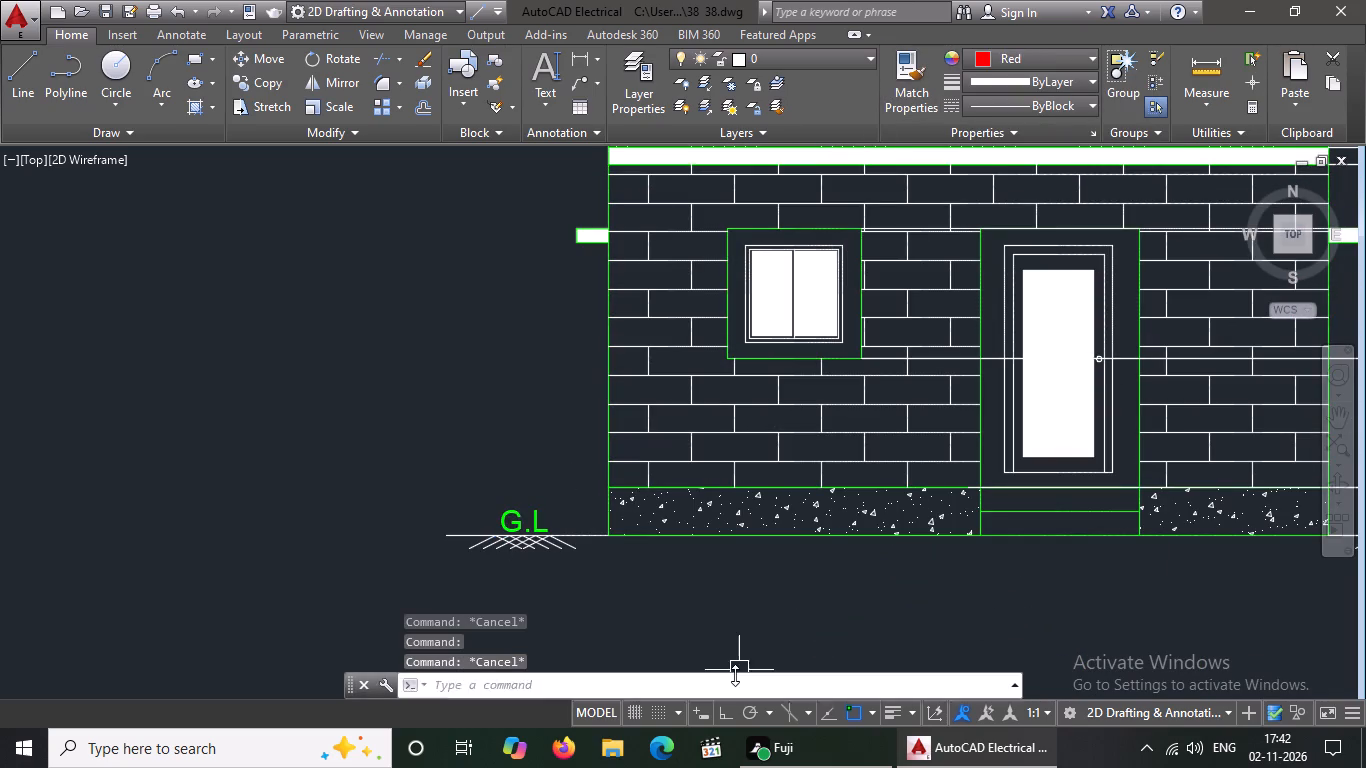
Colour the G.L label at the right end of the elevation's ground line green.
scroll(720, 611, down, 2)
scroll(978, 532, up, 3)
scroll(986, 485, down, 2)
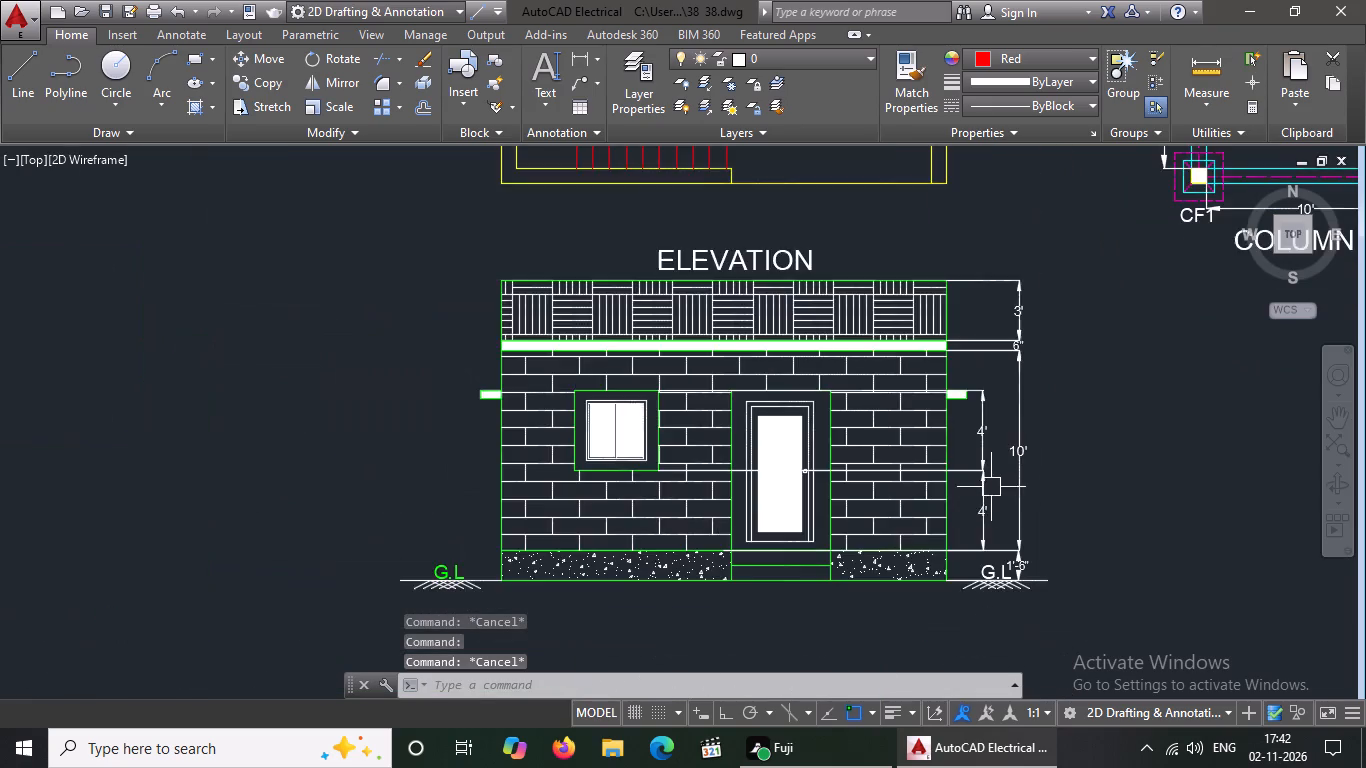
scroll(1025, 613, up, 3)
click(896, 456)
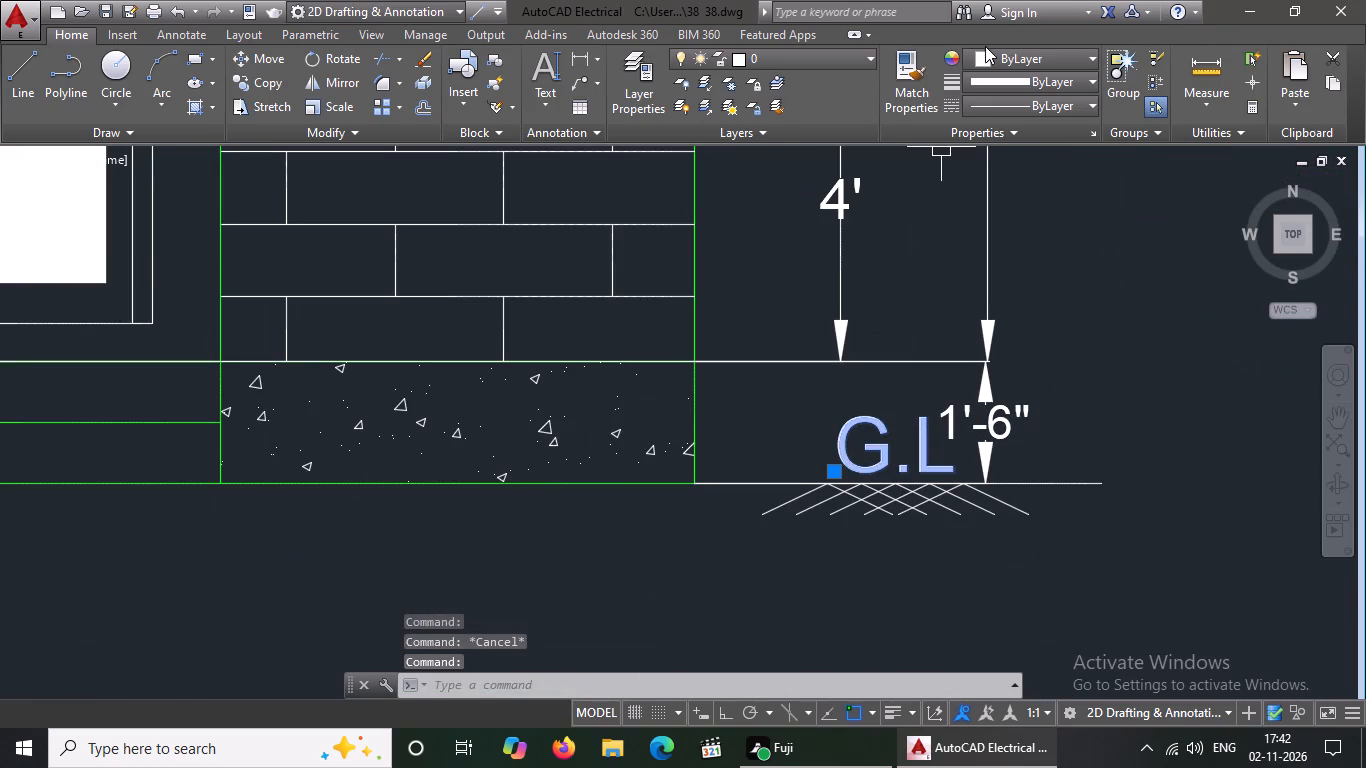
click(990, 57)
click(1017, 262)
key(Escape)
Colour the CF1 label of the bottom-left corner footing in the column footing plan green.
scroll(997, 330, down, 5)
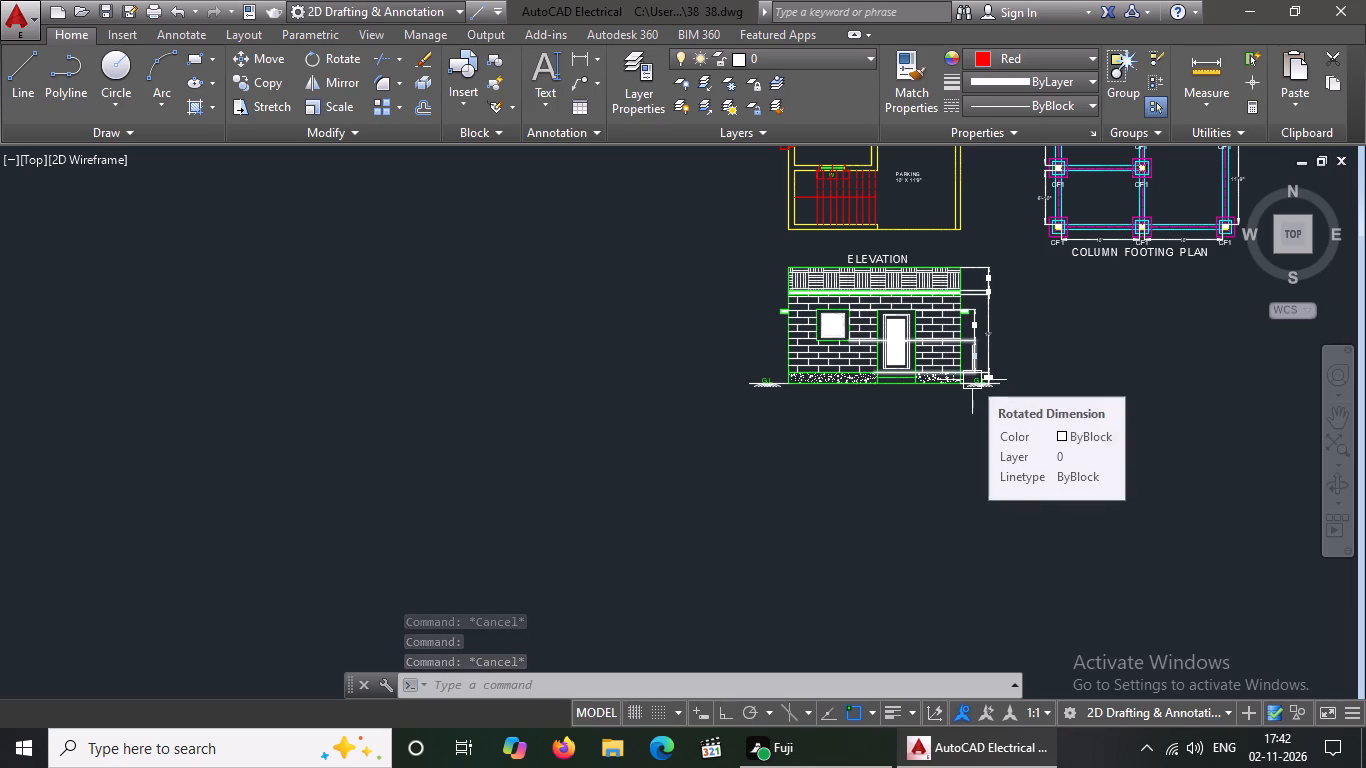
scroll(972, 380, down, 2)
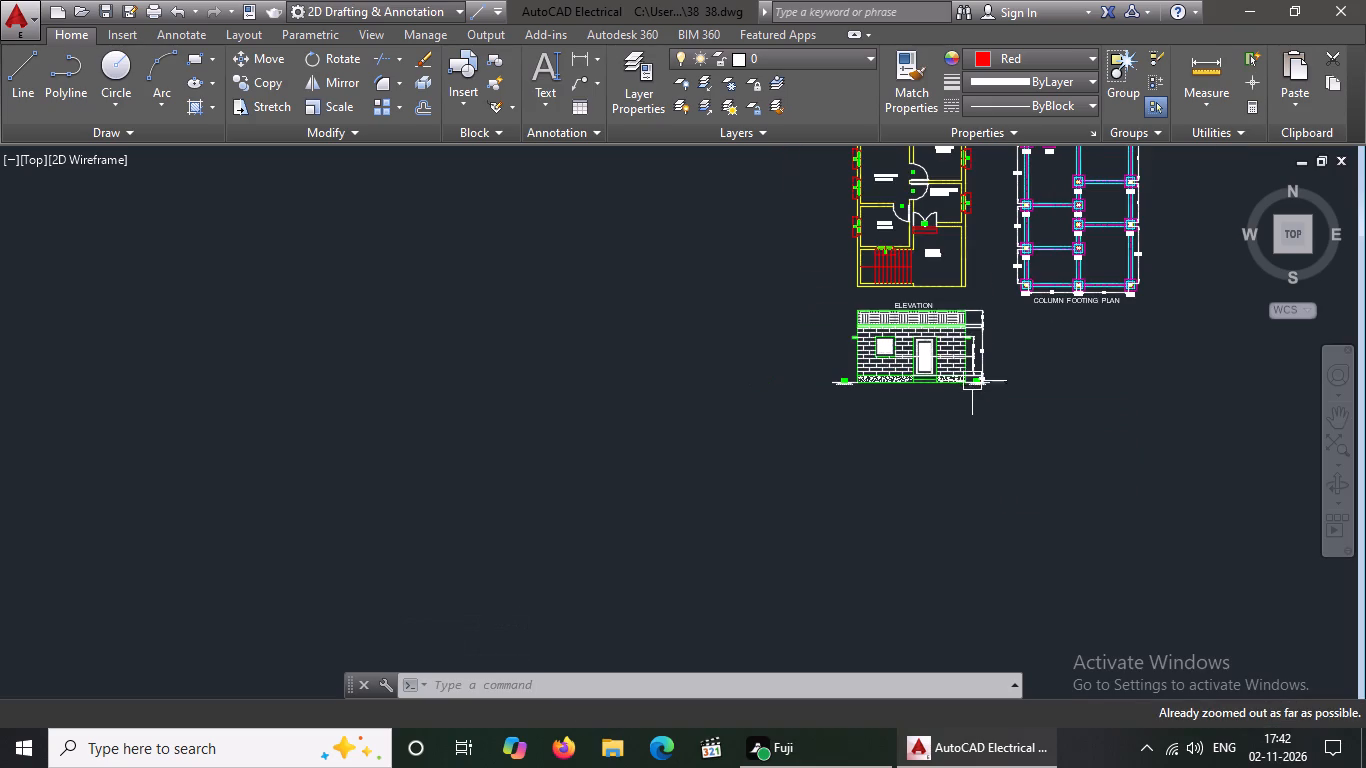
scroll(1026, 276, up, 4)
click(1007, 373)
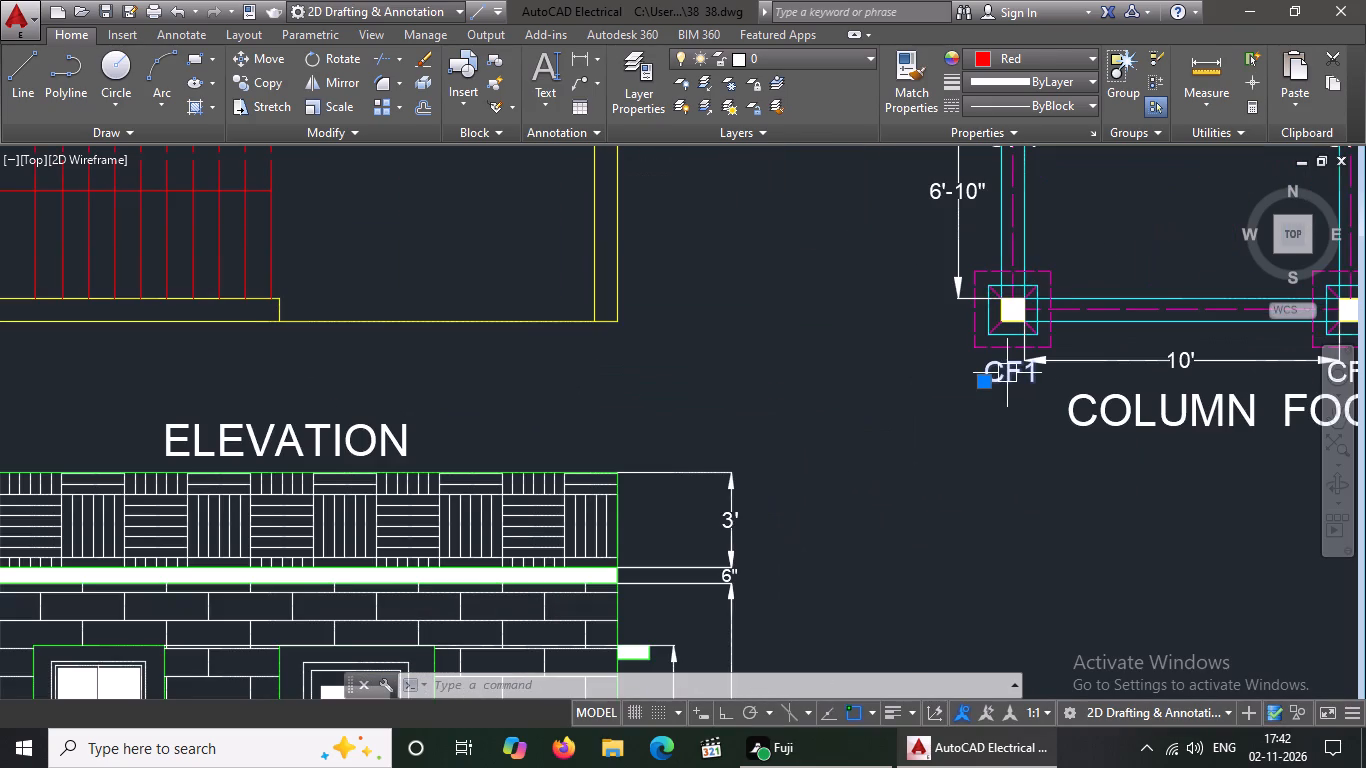
click(1005, 59)
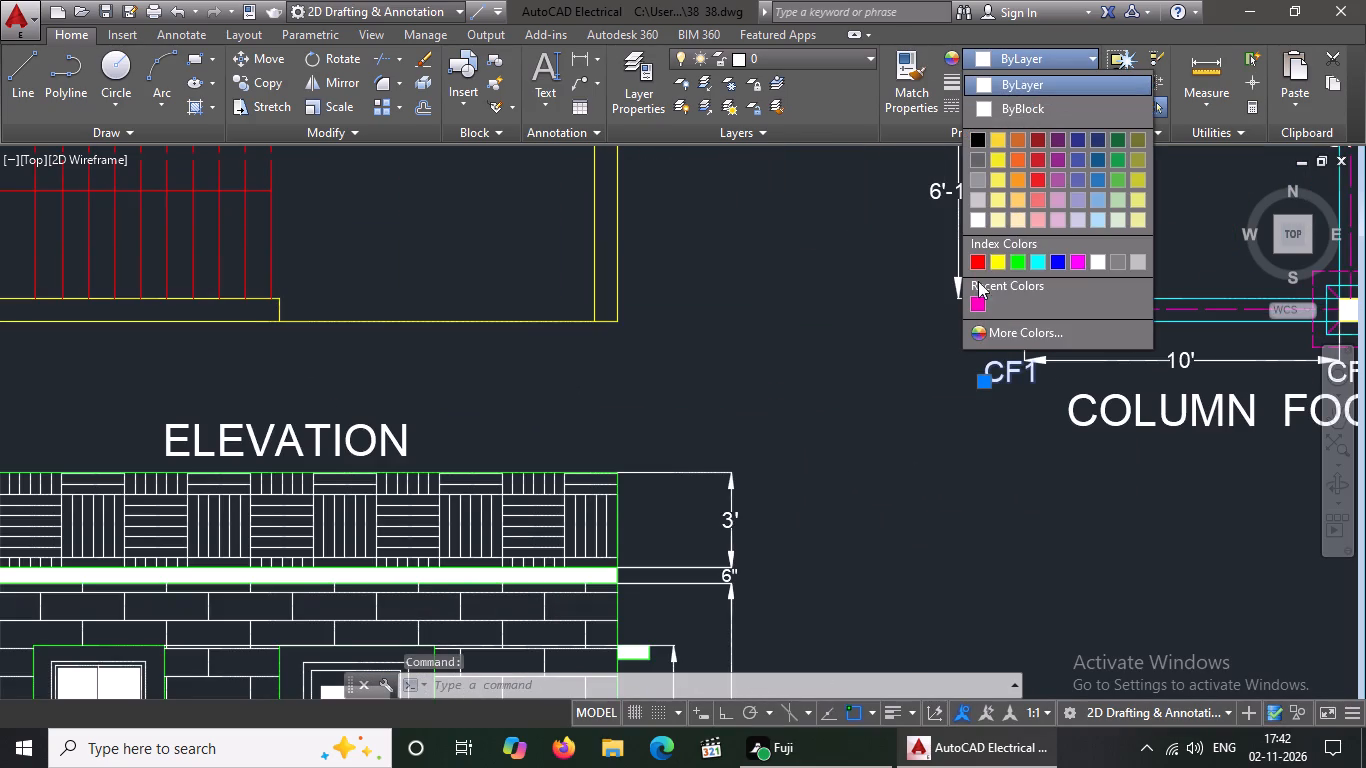
click(1012, 257)
key(Escape)
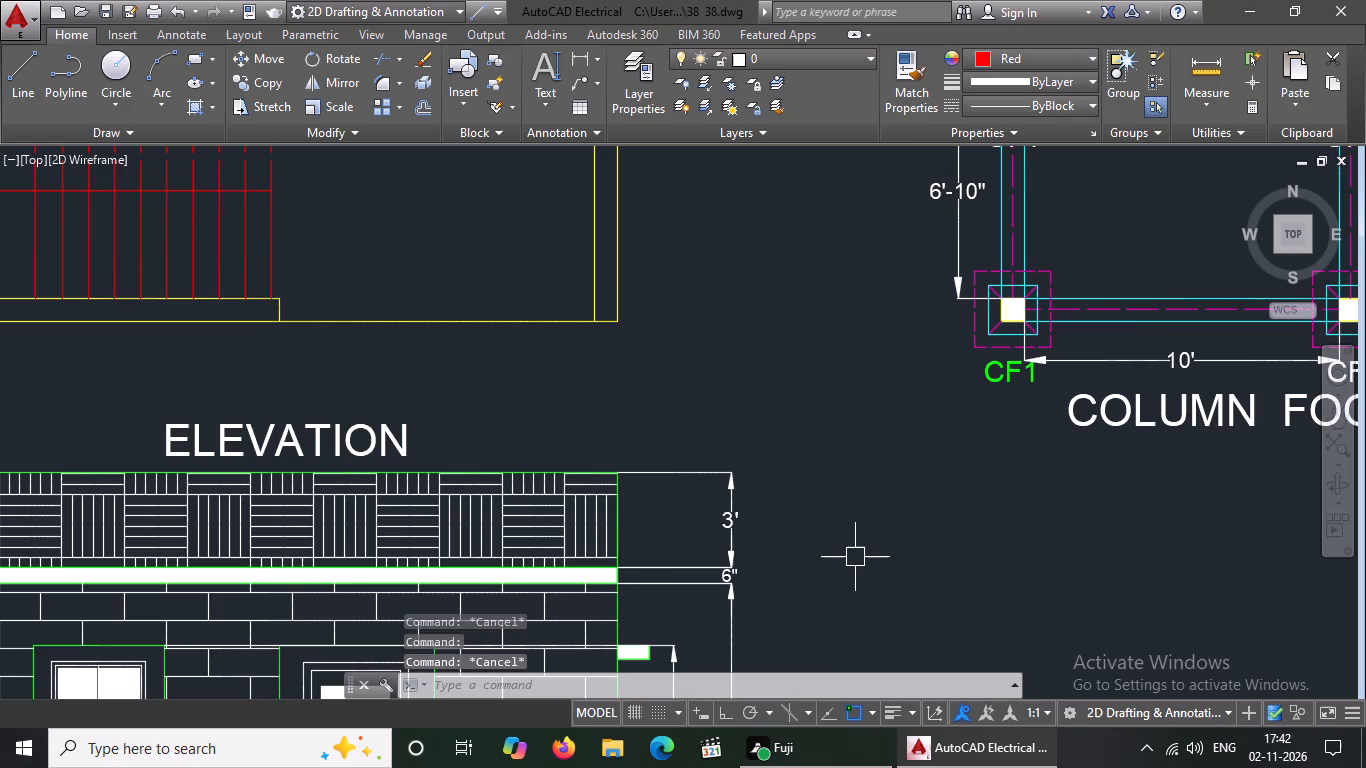
Colour the CF1 label of the middle footing in the footing plan's bottom row green.
scroll(870, 532, down, 3)
scroll(1008, 483, up, 3)
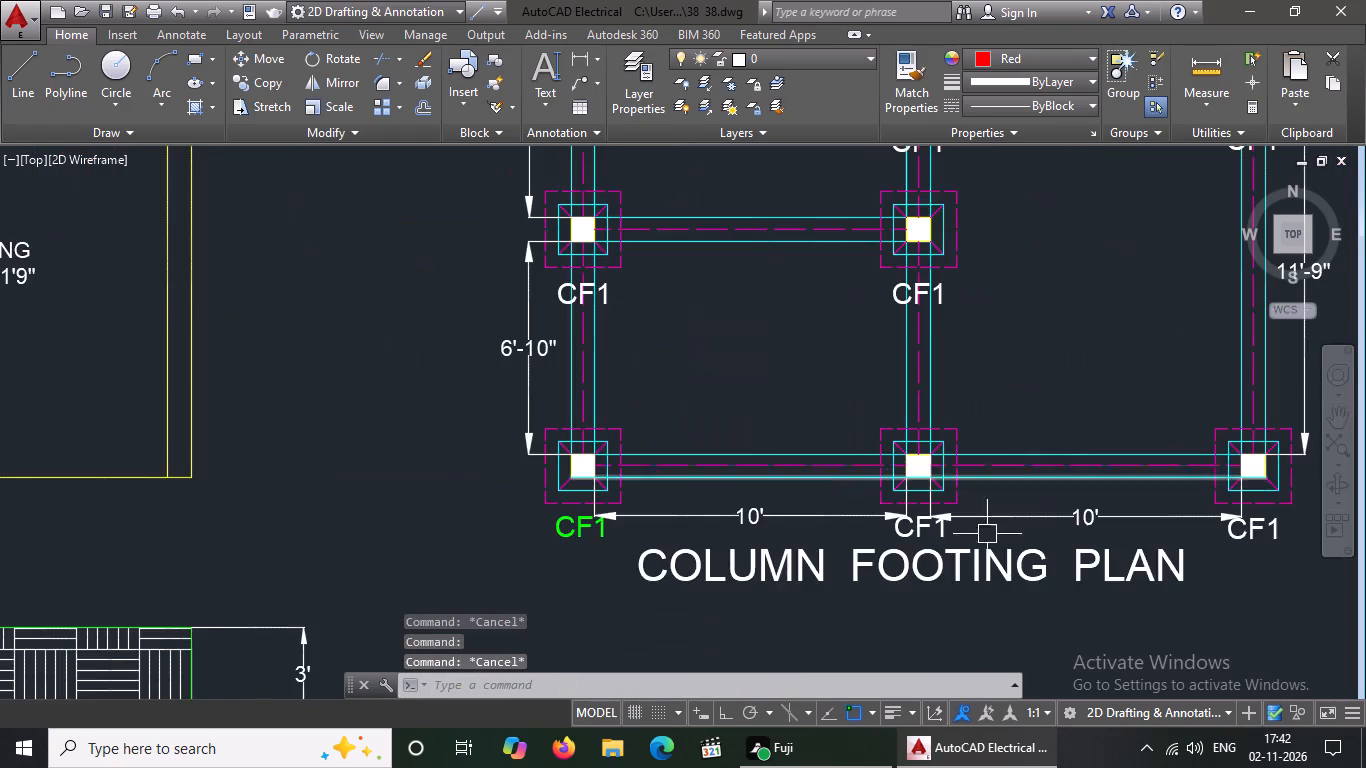
scroll(977, 547, up, 2)
click(809, 516)
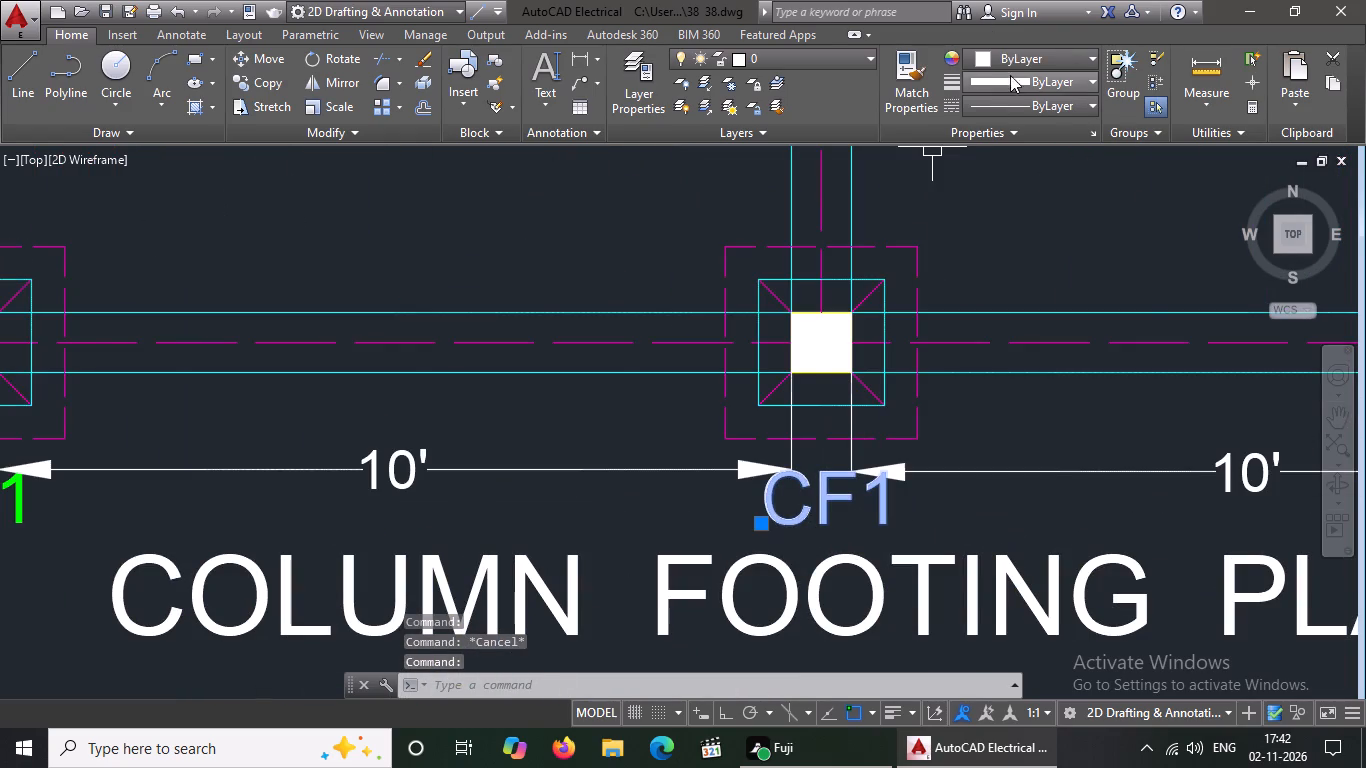
click(1015, 57)
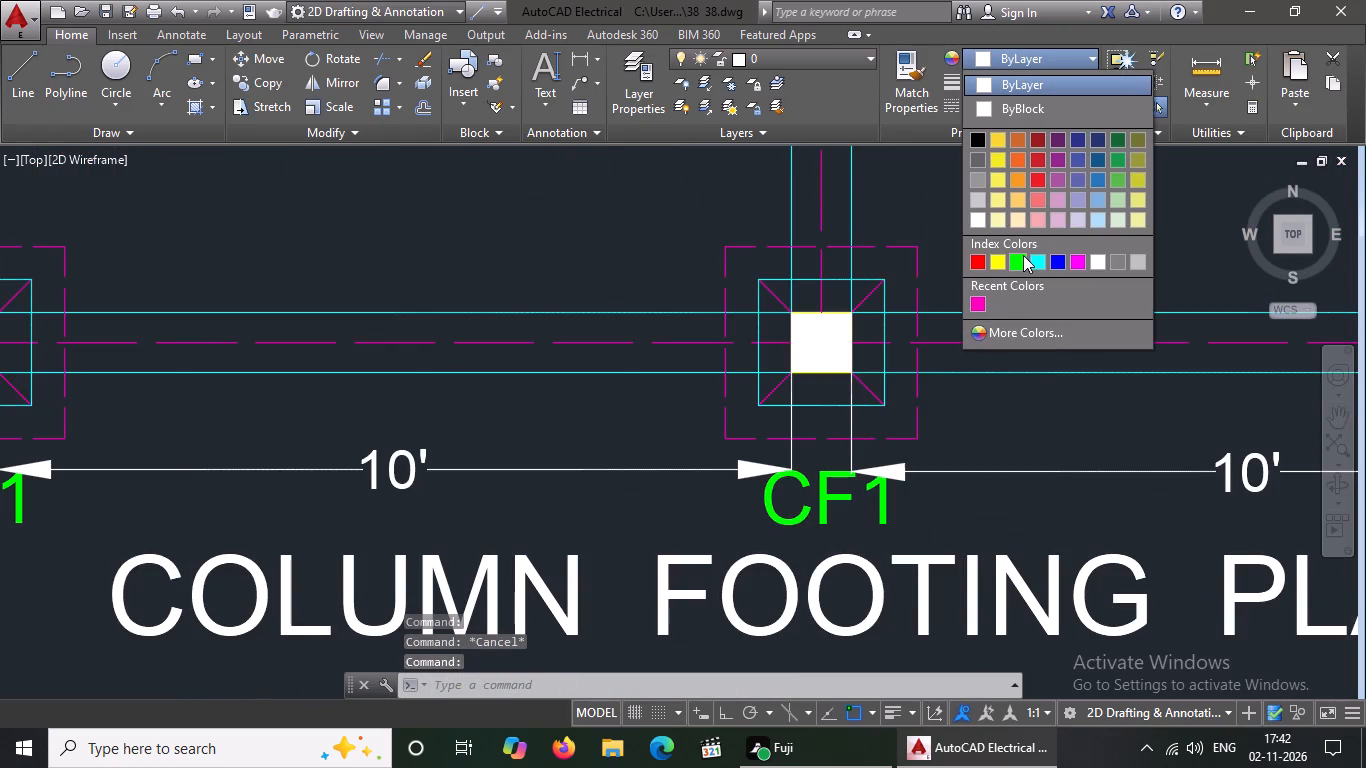
click(1021, 263)
key(Escape)
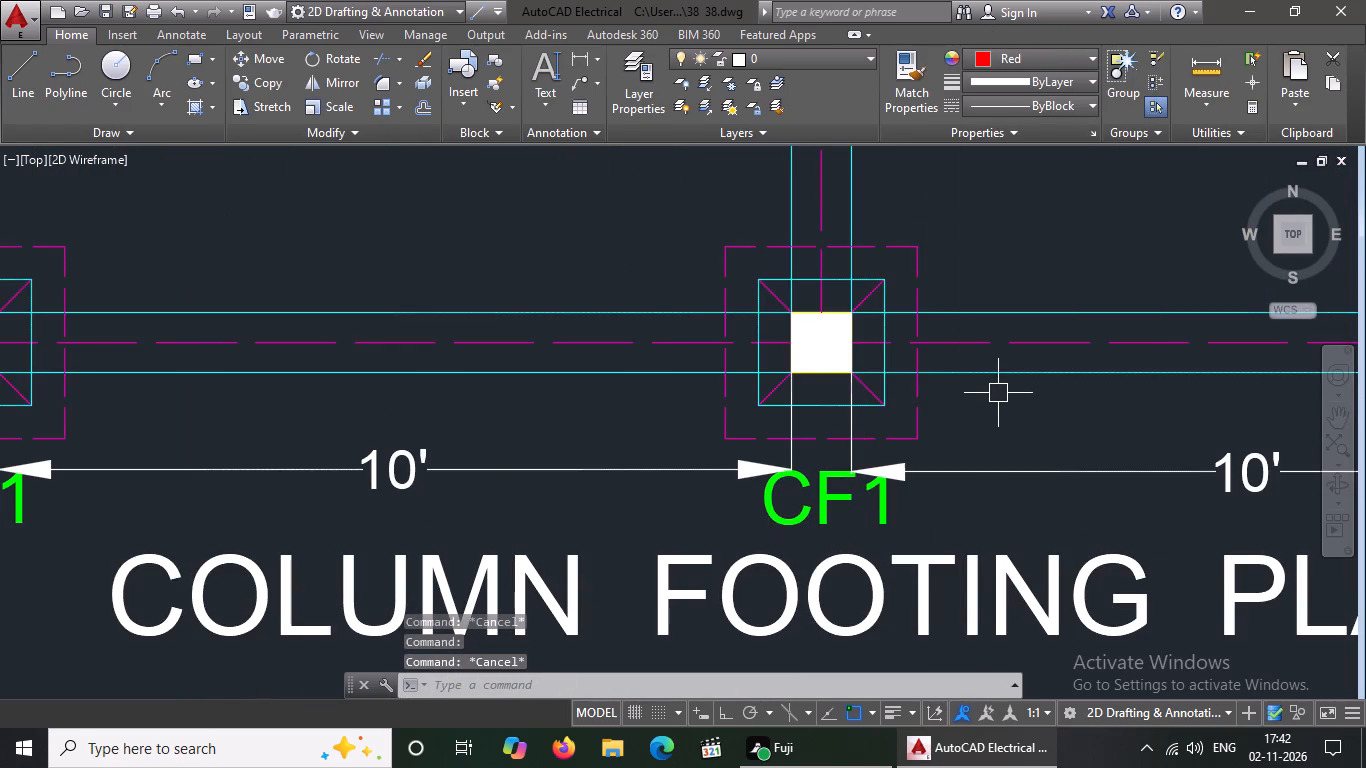
Colour the CF1 label of the bottom-right corner footing in the column footing plan green.
scroll(1016, 377, down, 4)
scroll(1209, 425, up, 1)
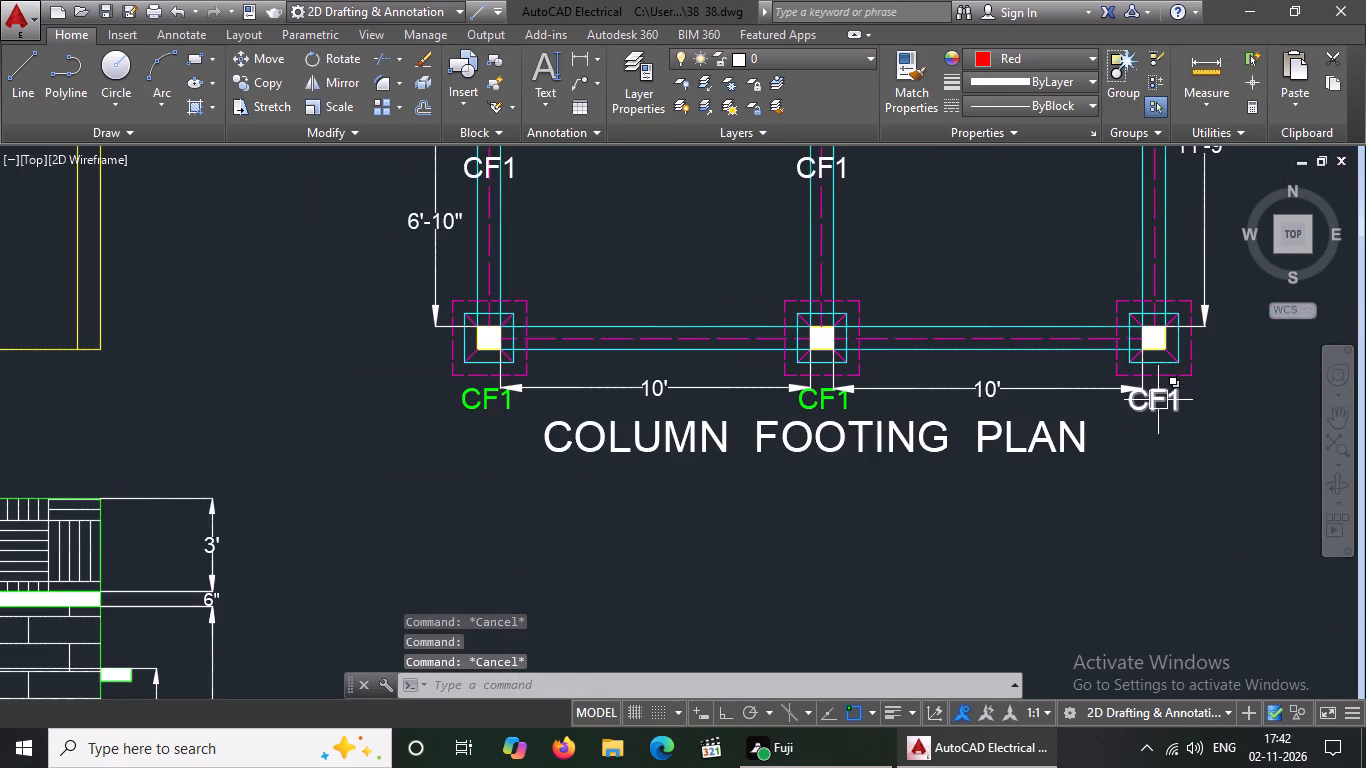
click(1157, 407)
click(1056, 50)
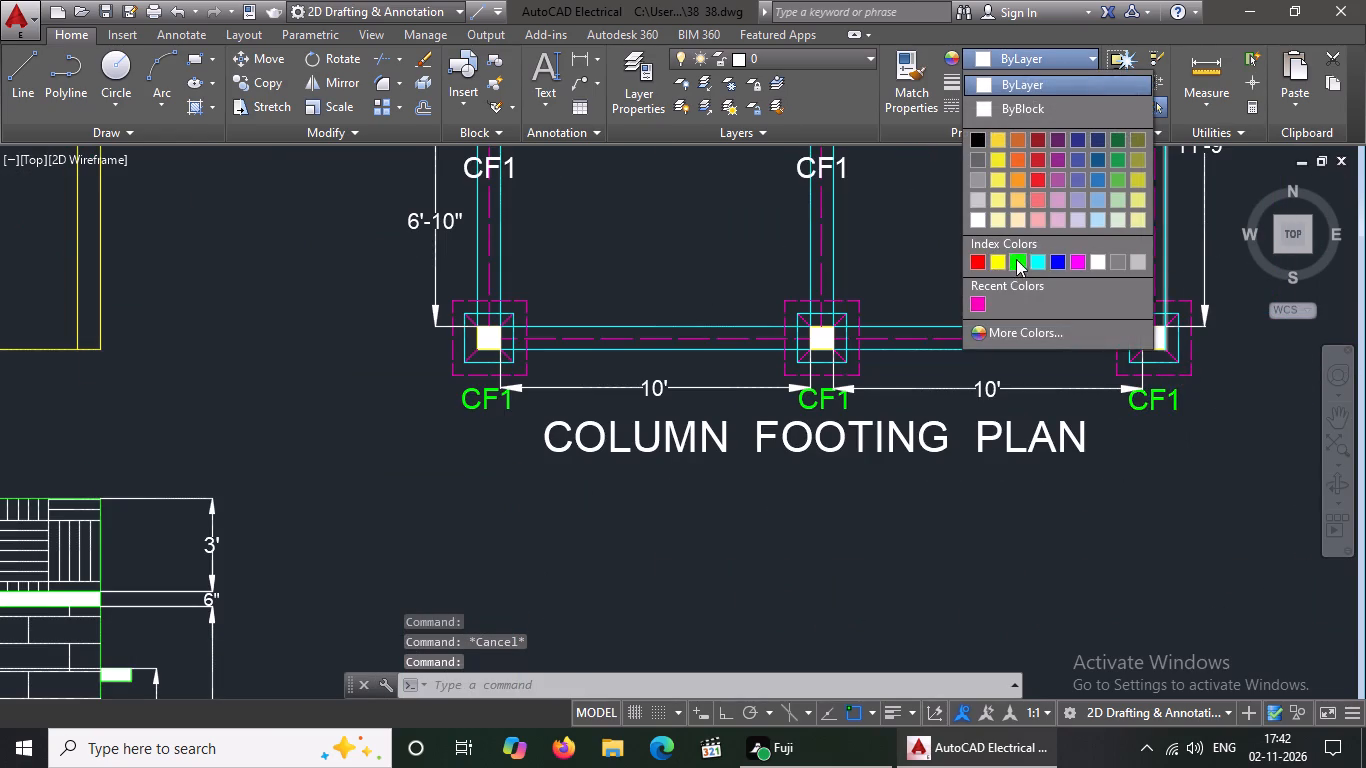
click(1016, 259)
key(Escape)
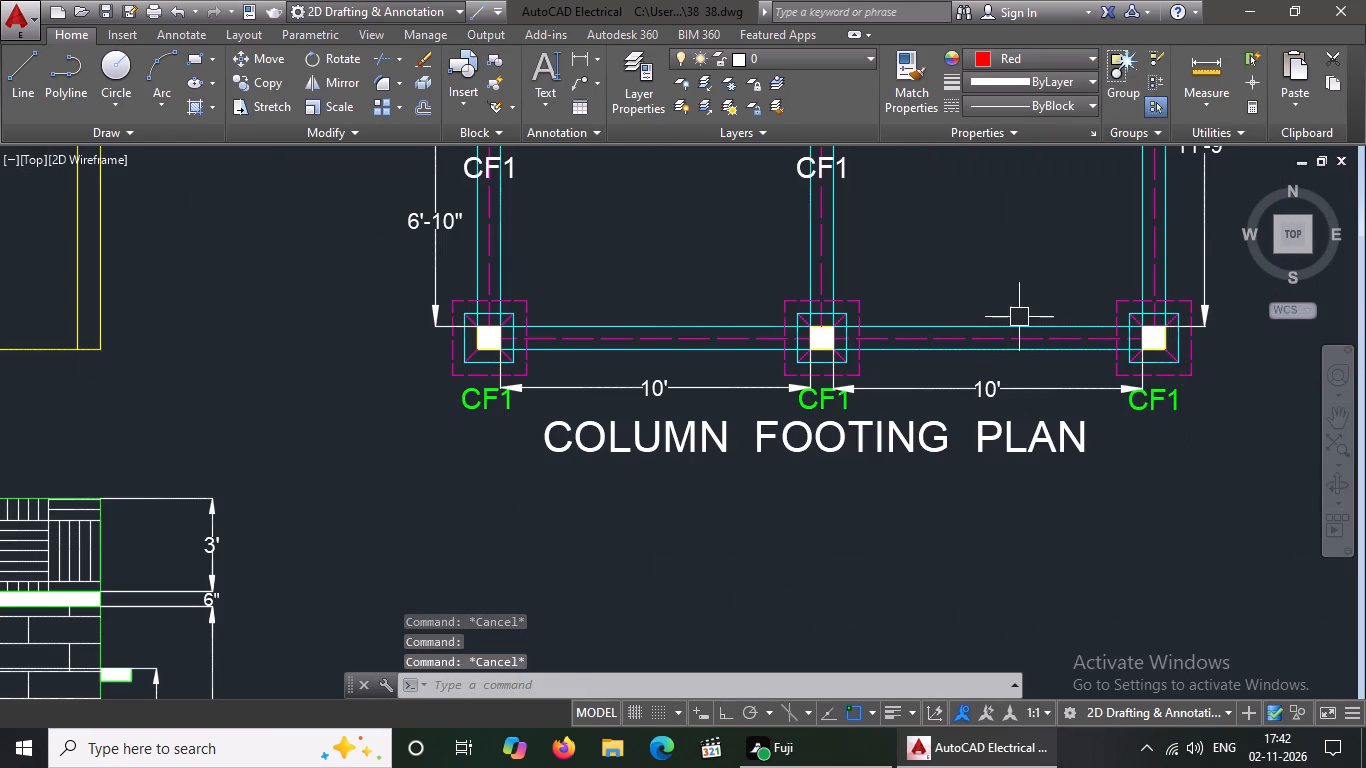
Colour the CF1 label of the left-column footing at the upper end of the 6'-10" dimension green.
scroll(960, 378, down, 3)
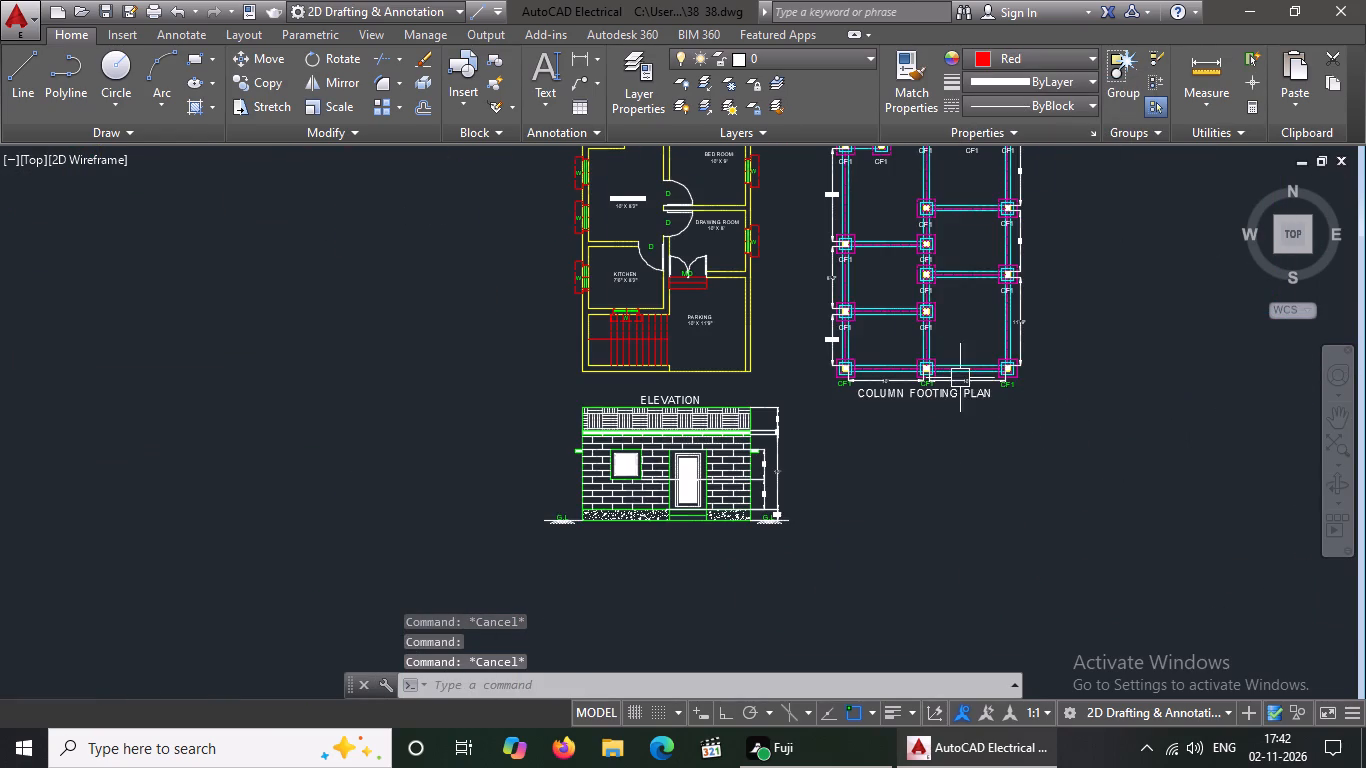
scroll(847, 340, up, 4)
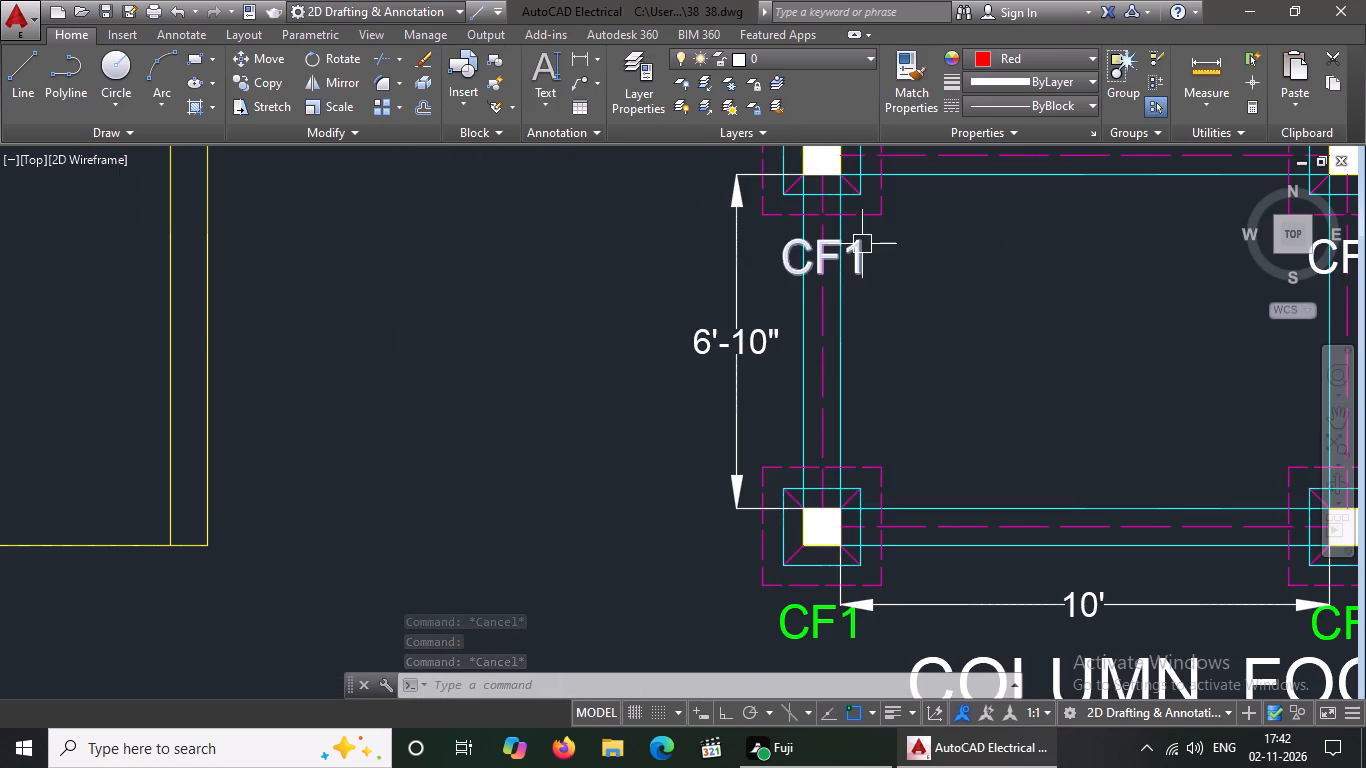
click(863, 247)
click(1001, 50)
click(1020, 258)
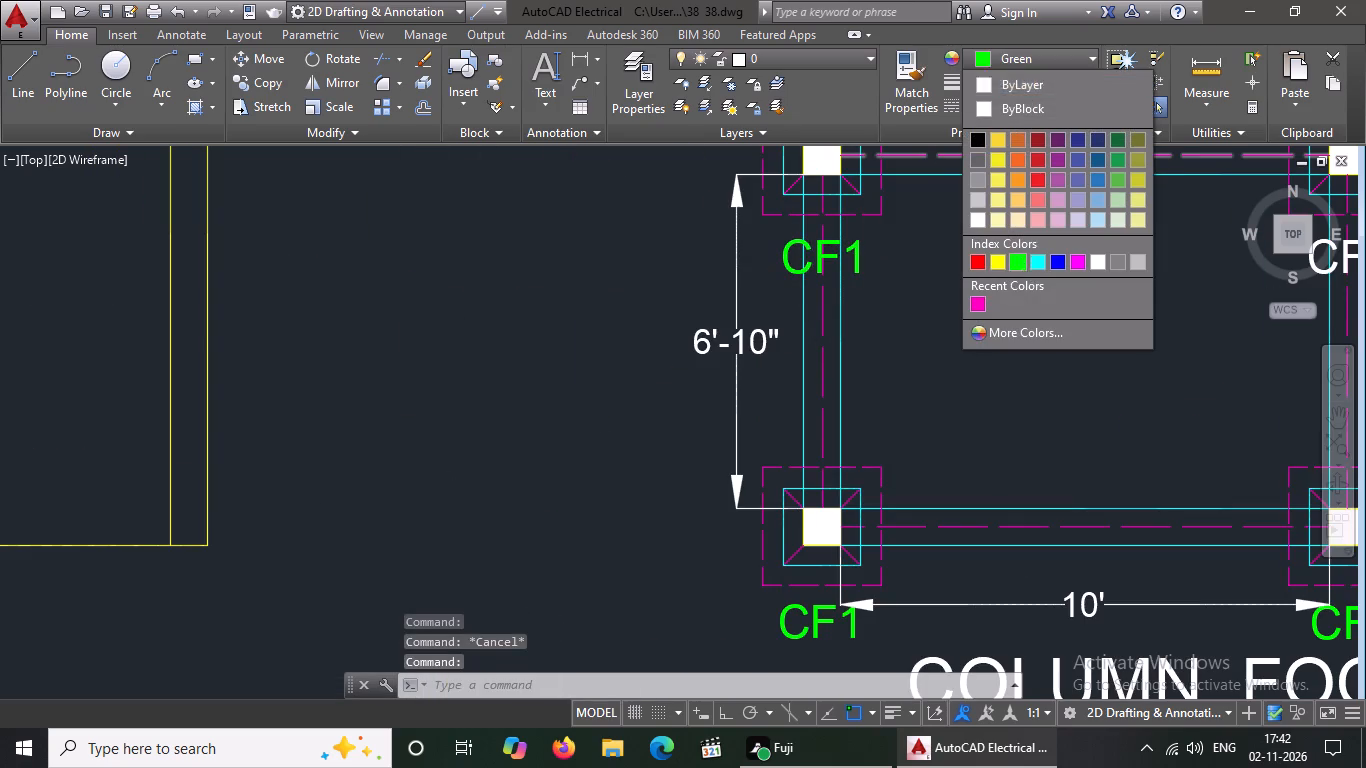
key(Escape)
Colour the CF1 label of the middle-column footing level with the upper end of the 6'-10" dimension green.
scroll(1013, 365, down, 4)
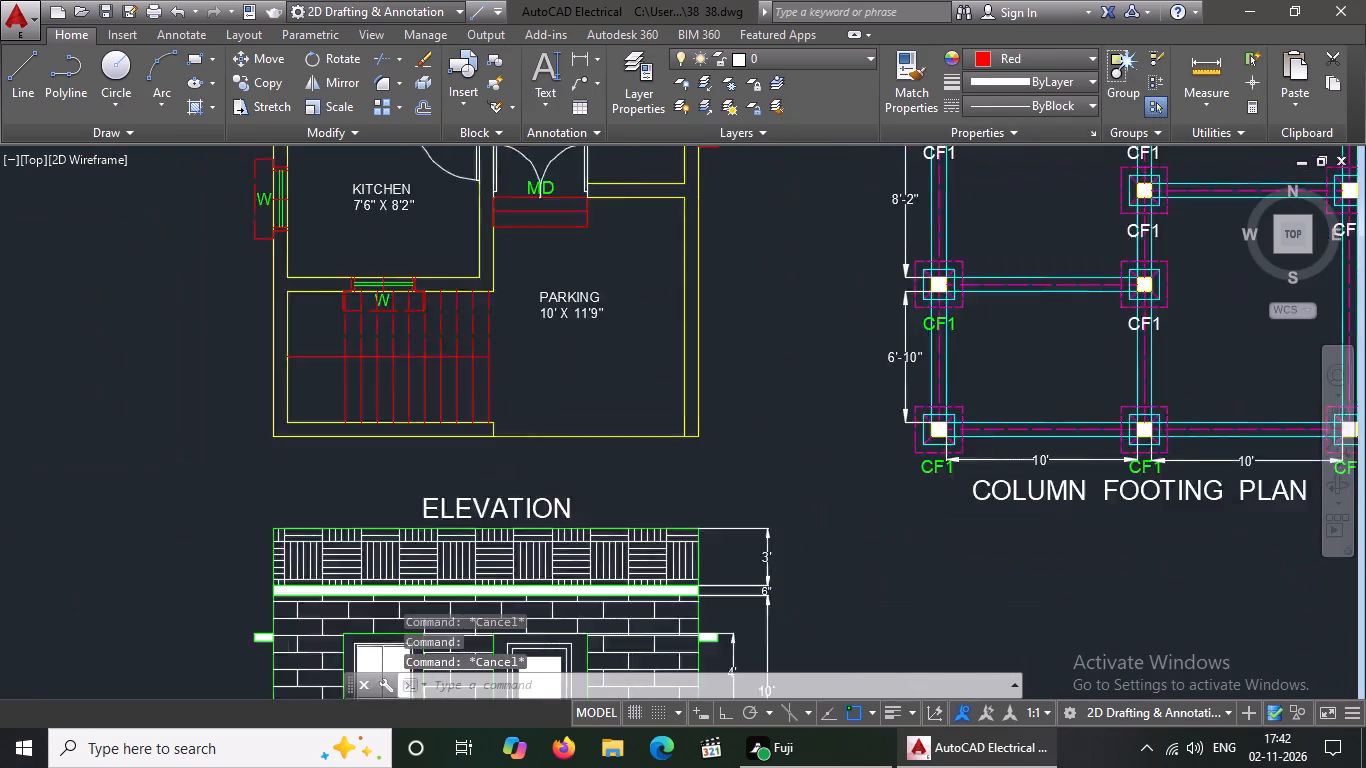
scroll(1116, 321, up, 3)
click(991, 405)
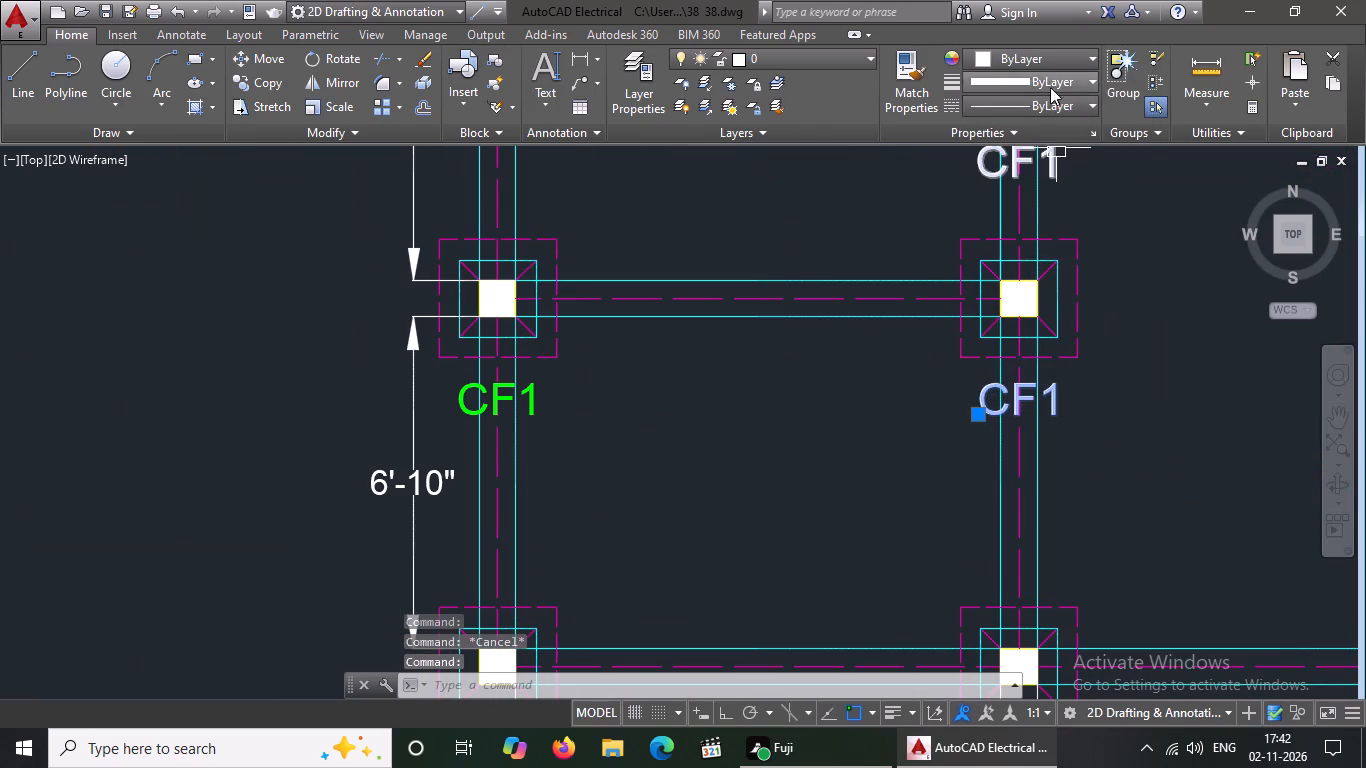
click(1034, 53)
click(1018, 253)
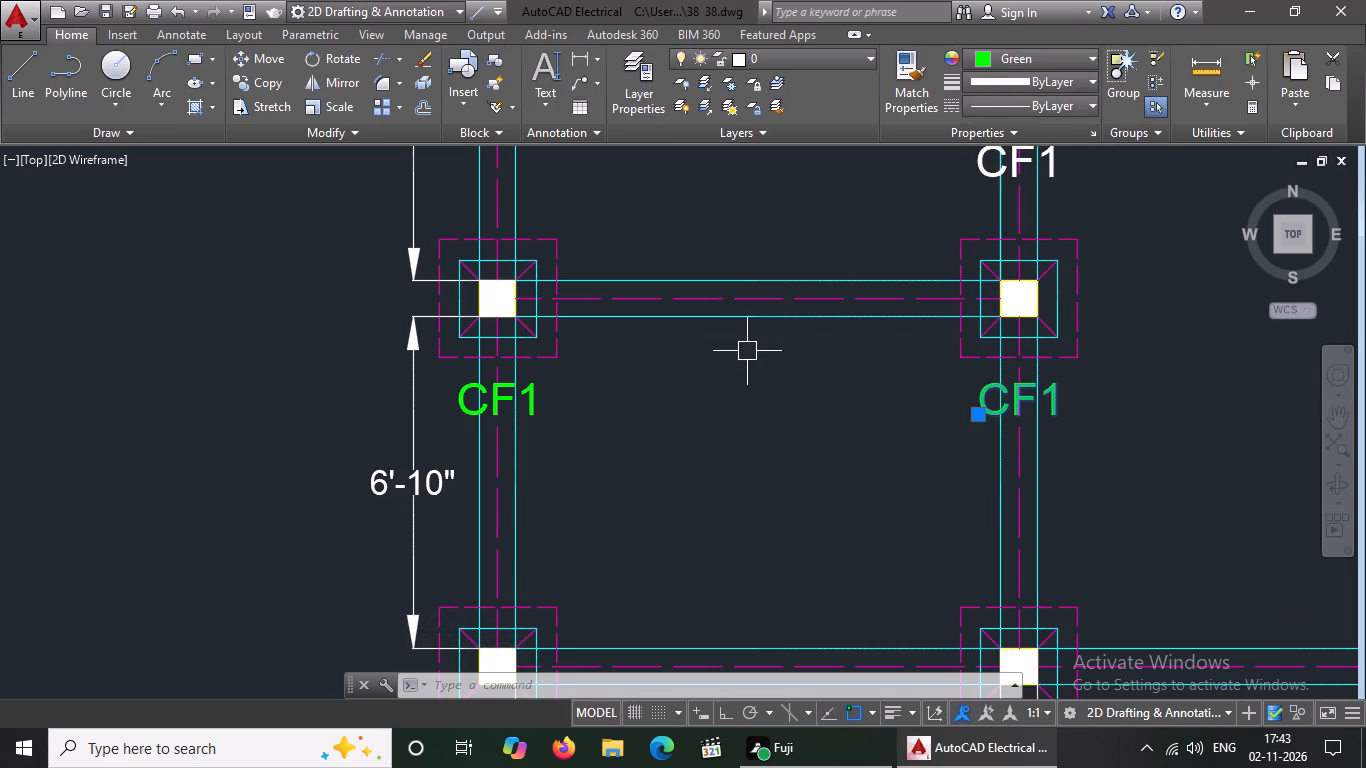
key(Escape)
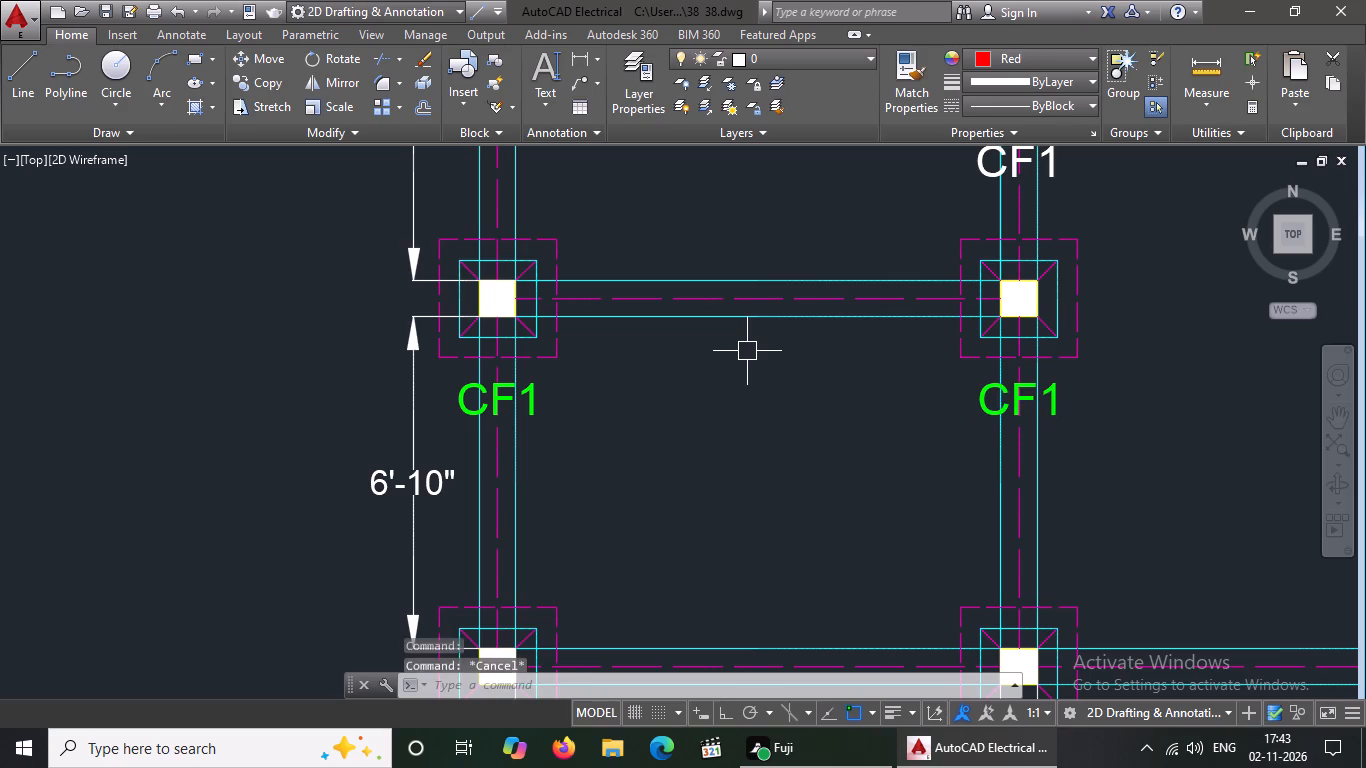
Colour the CF1 label of the middle-column footing level with the upper end of the 11'-9" dimension green.
scroll(718, 406, down, 3)
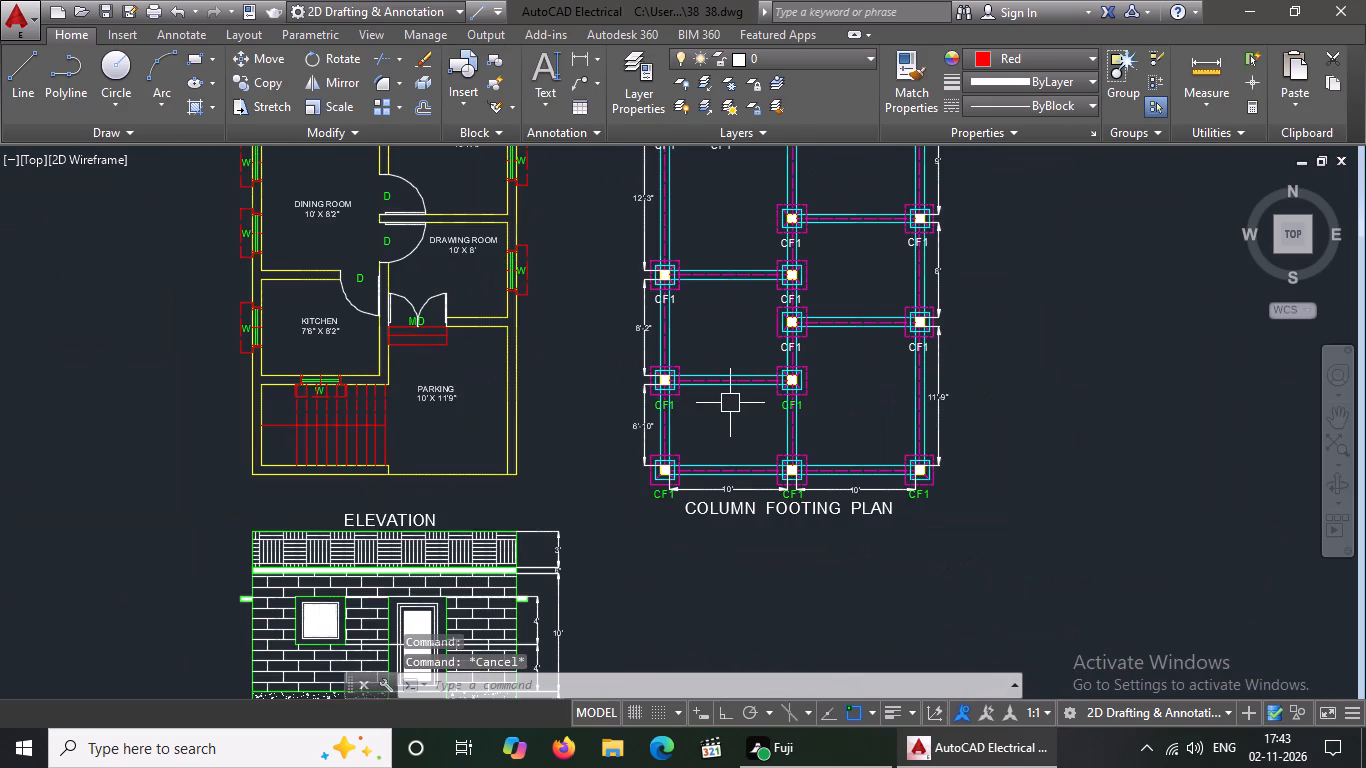
scroll(794, 358, up, 3)
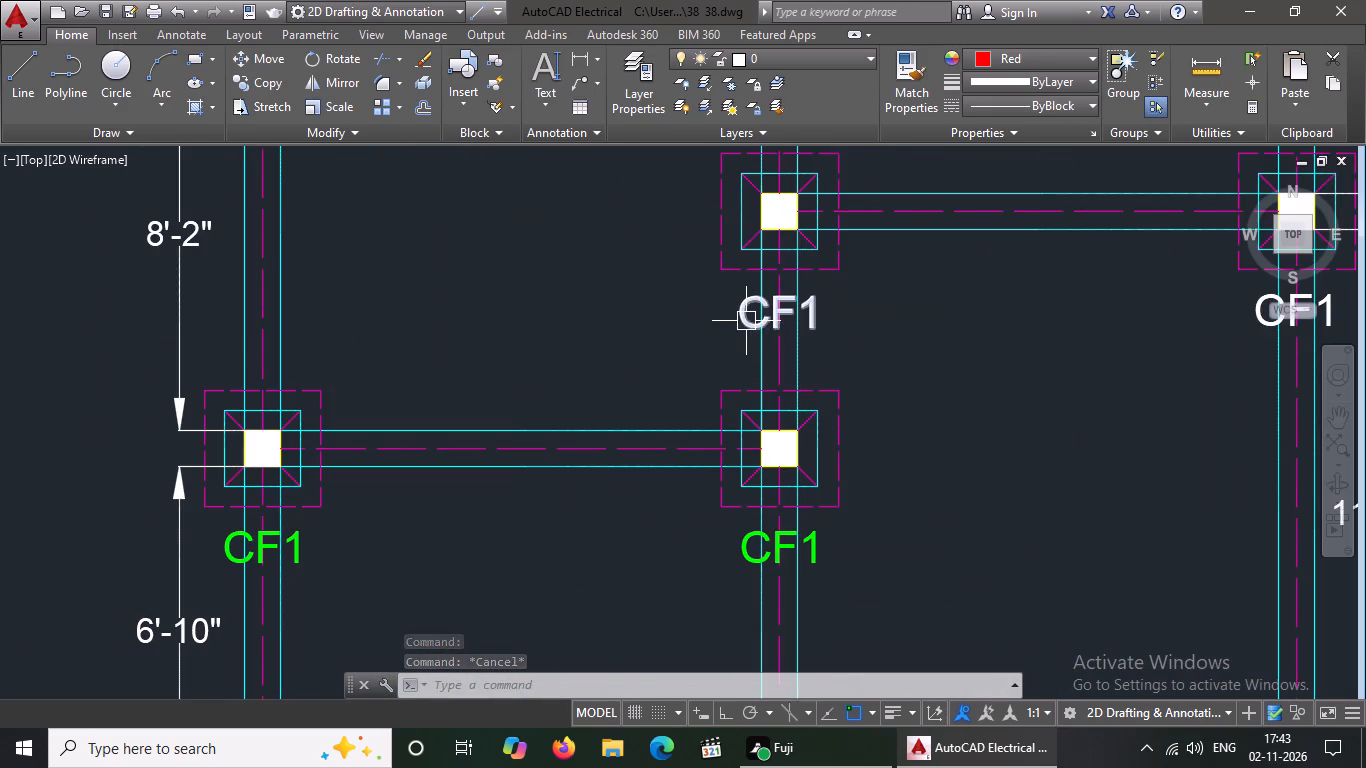
click(746, 321)
click(1041, 47)
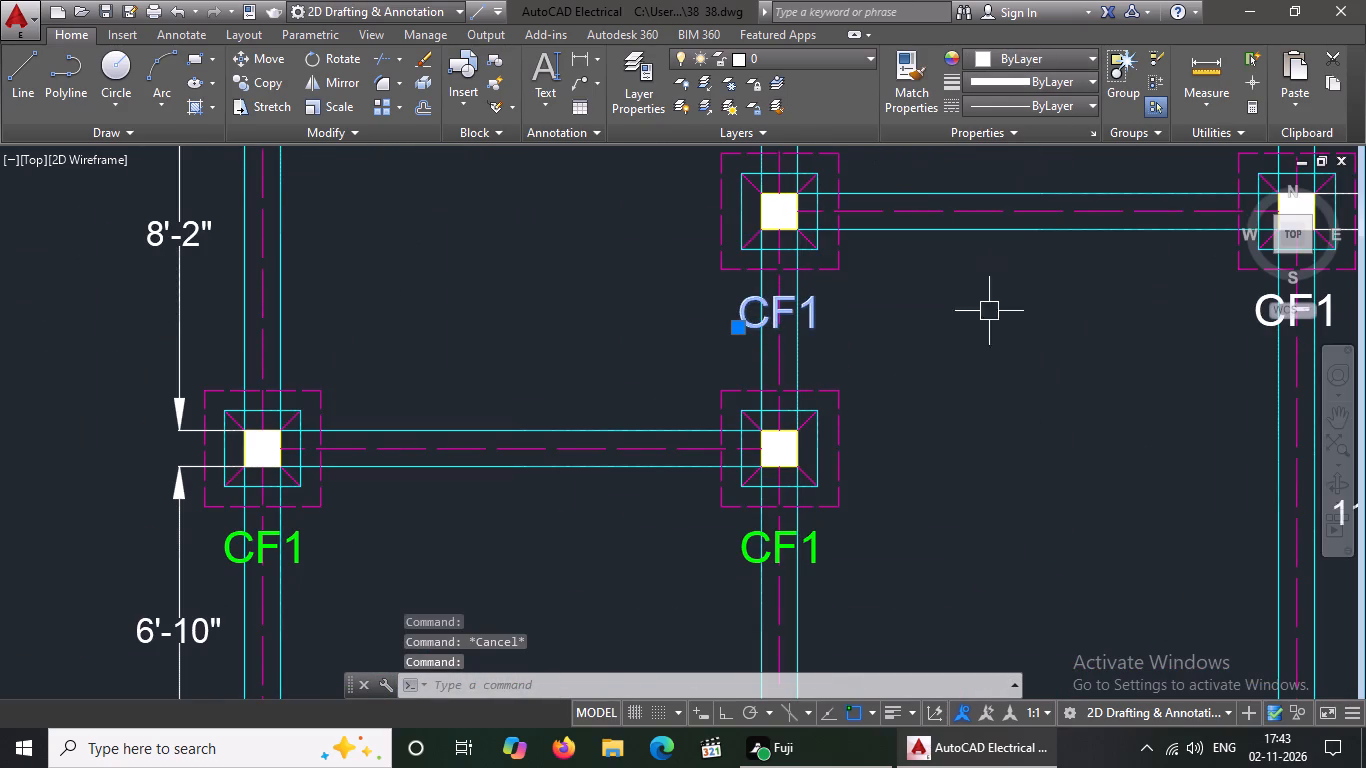
click(1034, 58)
click(1013, 257)
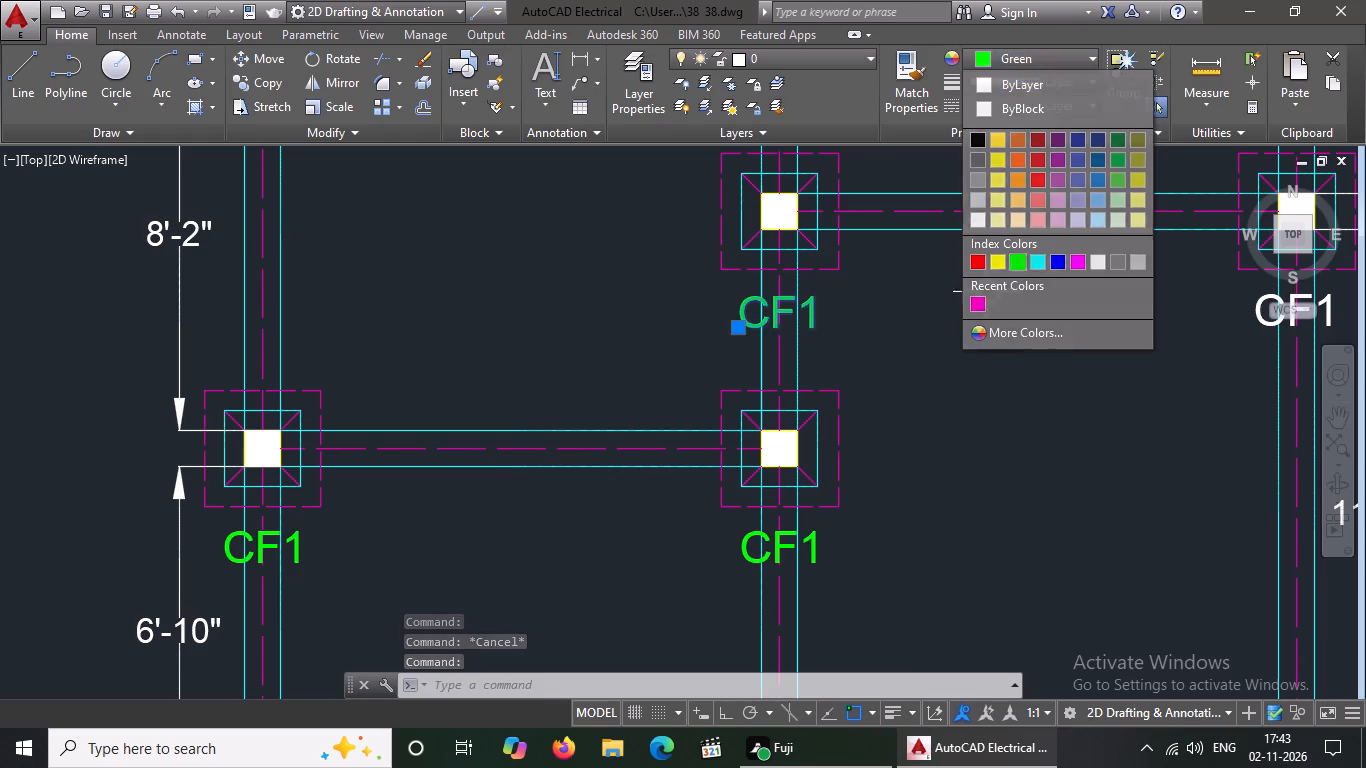
key(Escape)
Colour the CF1 label of the right-column footing at the upper end of the 11'-9" dimension green.
scroll(904, 359, down, 3)
scroll(980, 345, up, 3)
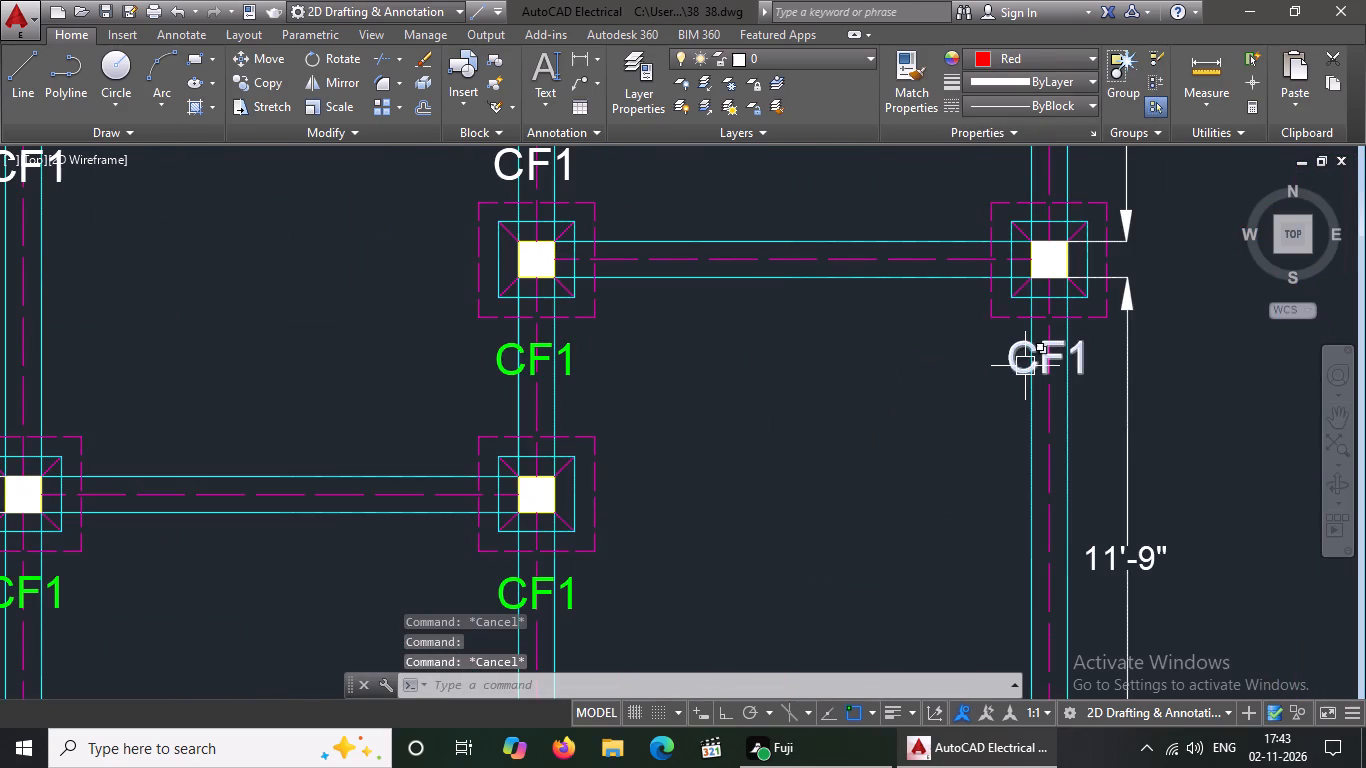
click(1023, 370)
click(1008, 60)
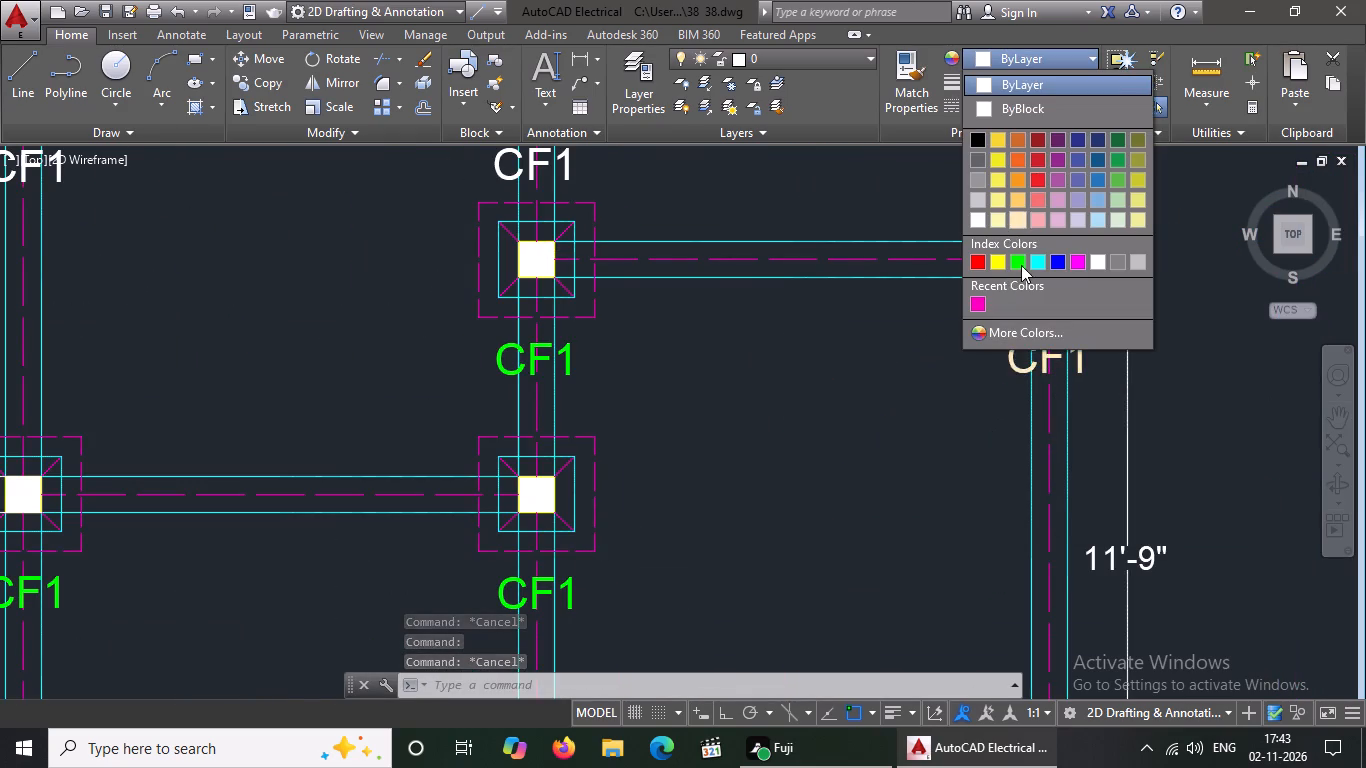
drag(1020, 255, 1018, 269)
key(Escape)
Colour the CF1 label of the left-column footing between the 8'-2" and 12'-3" dimensions green.
scroll(962, 359, down, 3)
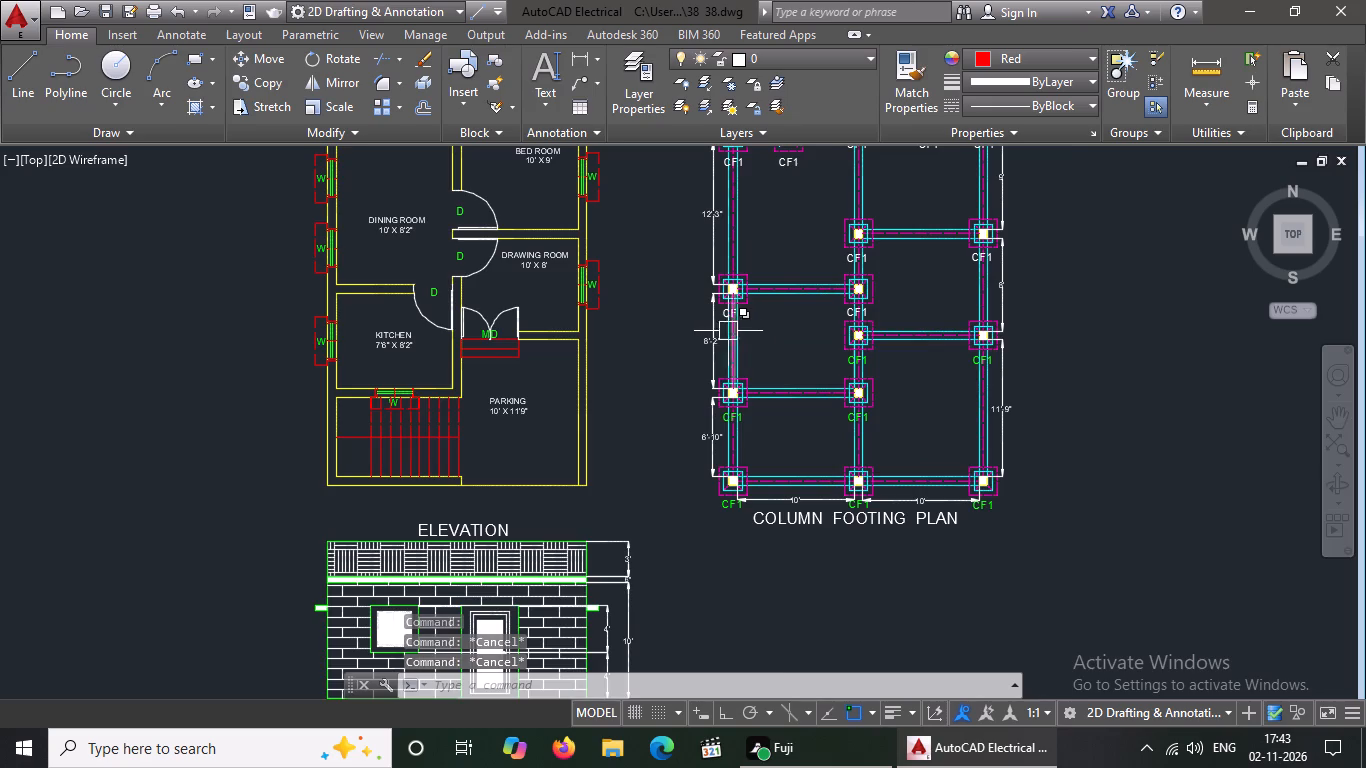
scroll(707, 321, up, 2)
click(752, 306)
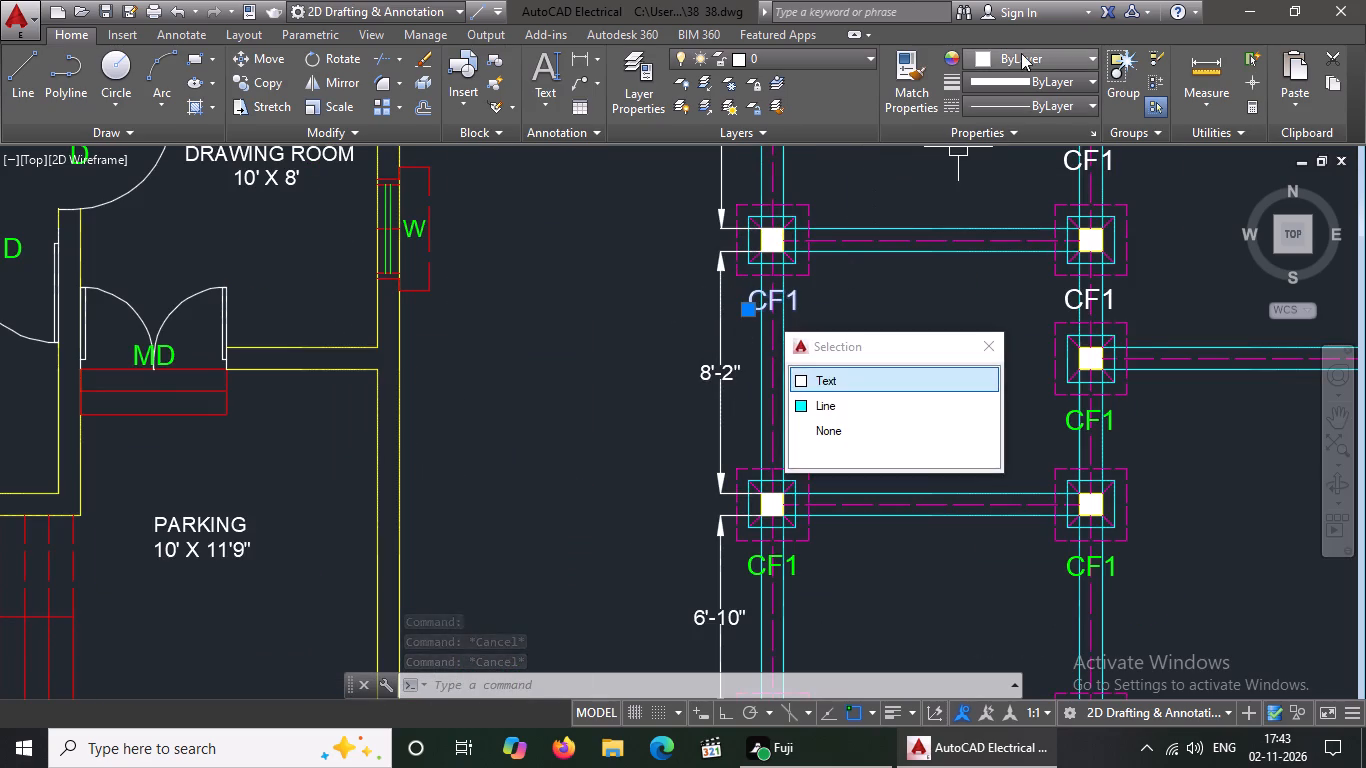
click(1021, 52)
click(1023, 262)
key(Escape)
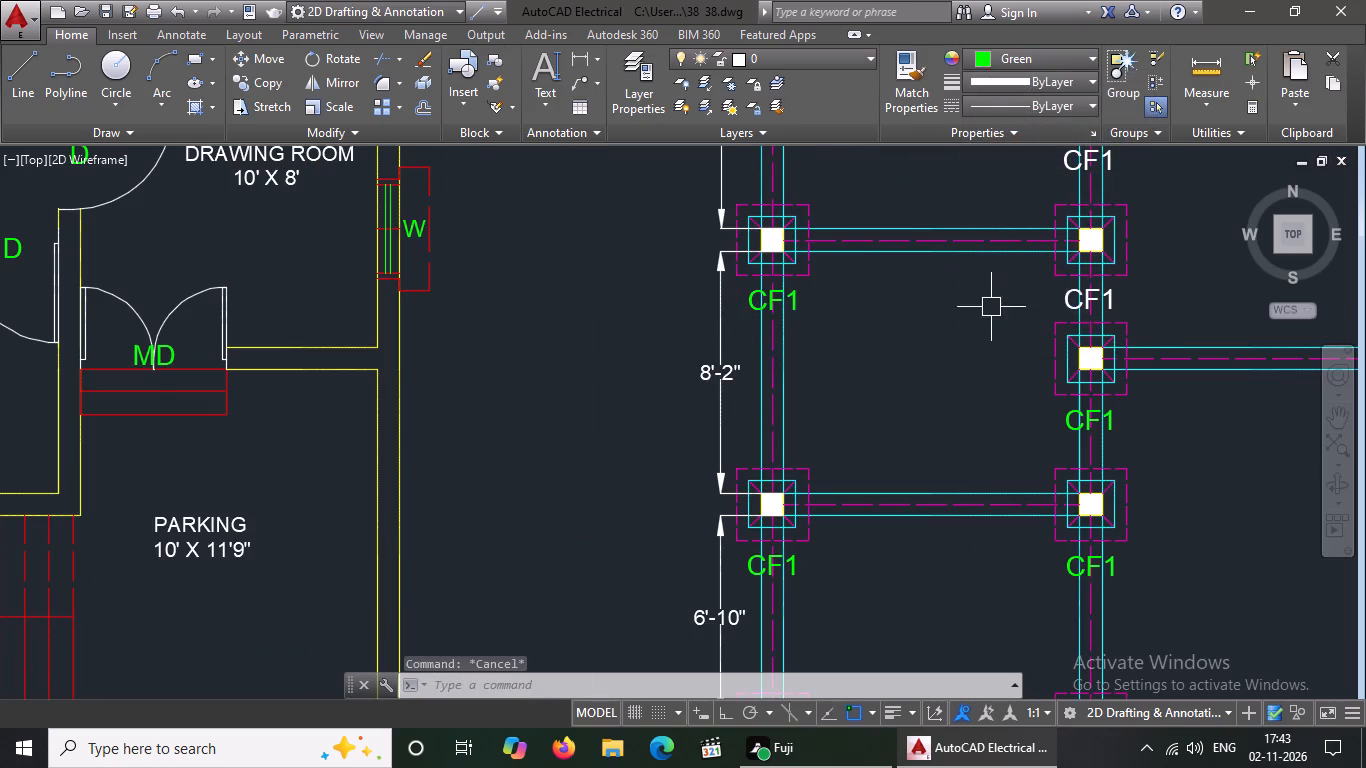
Colour the CF1 label of the middle-column footing level with the upper end of the 8'-2" dimension green.
click(1068, 300)
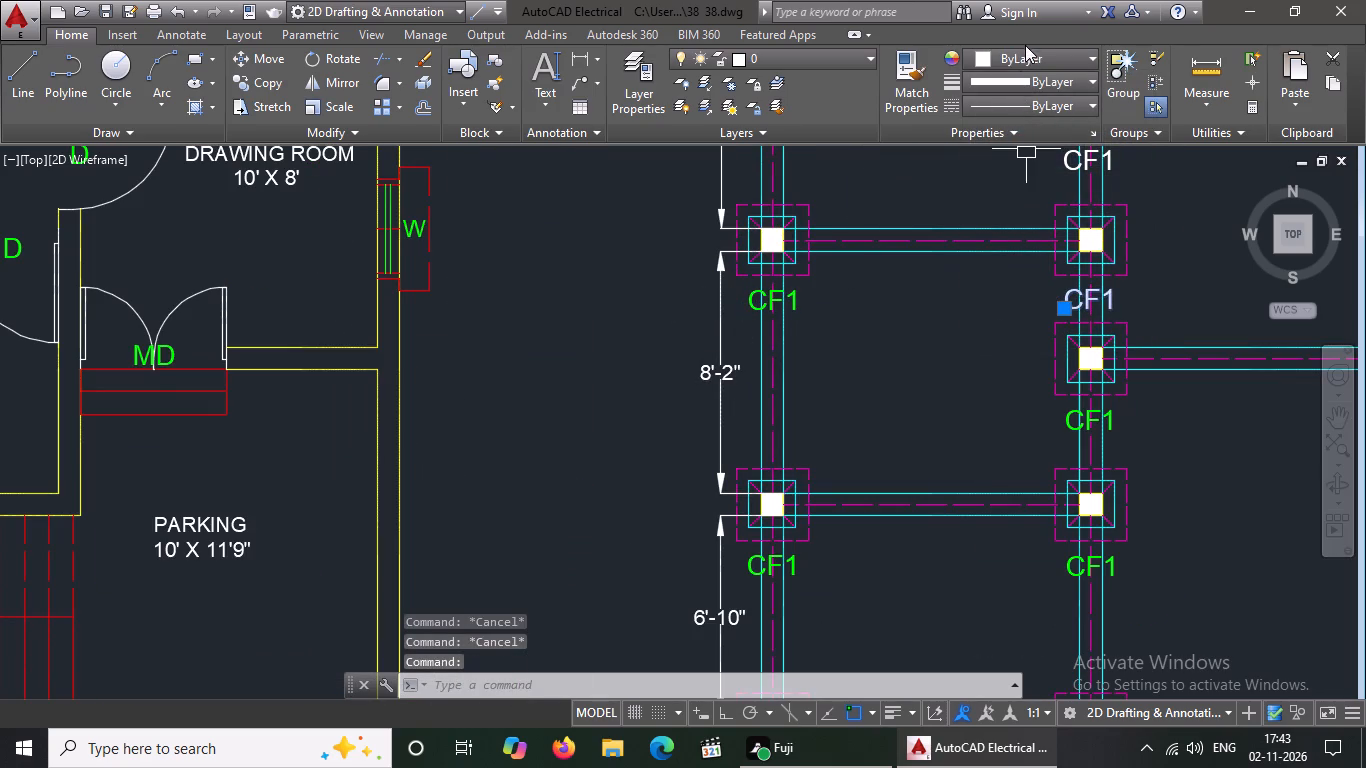
click(1026, 57)
click(1018, 262)
key(Escape)
Colour the CF1 label of the middle-column footing level with the lower end of the 9' dimension green.
scroll(921, 343, down, 2)
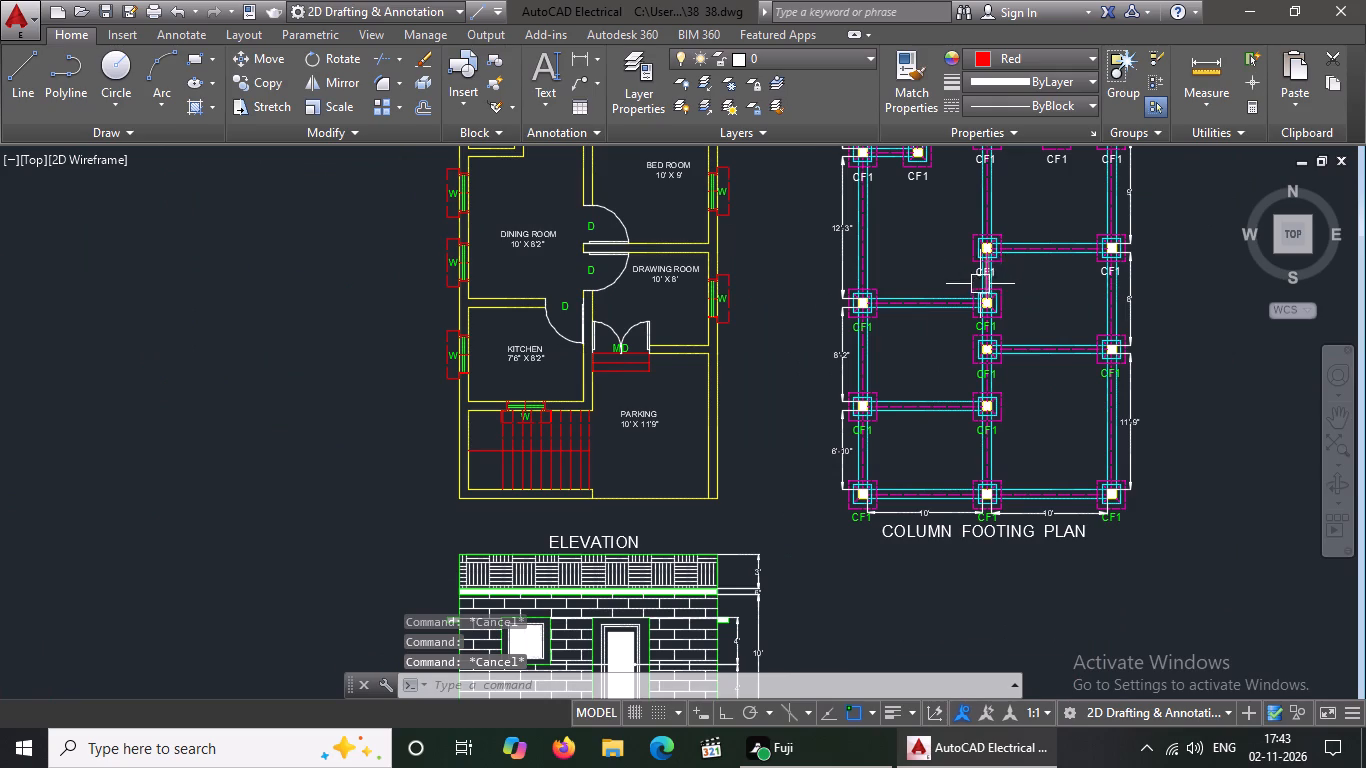
scroll(979, 277, up, 5)
click(964, 235)
click(1032, 62)
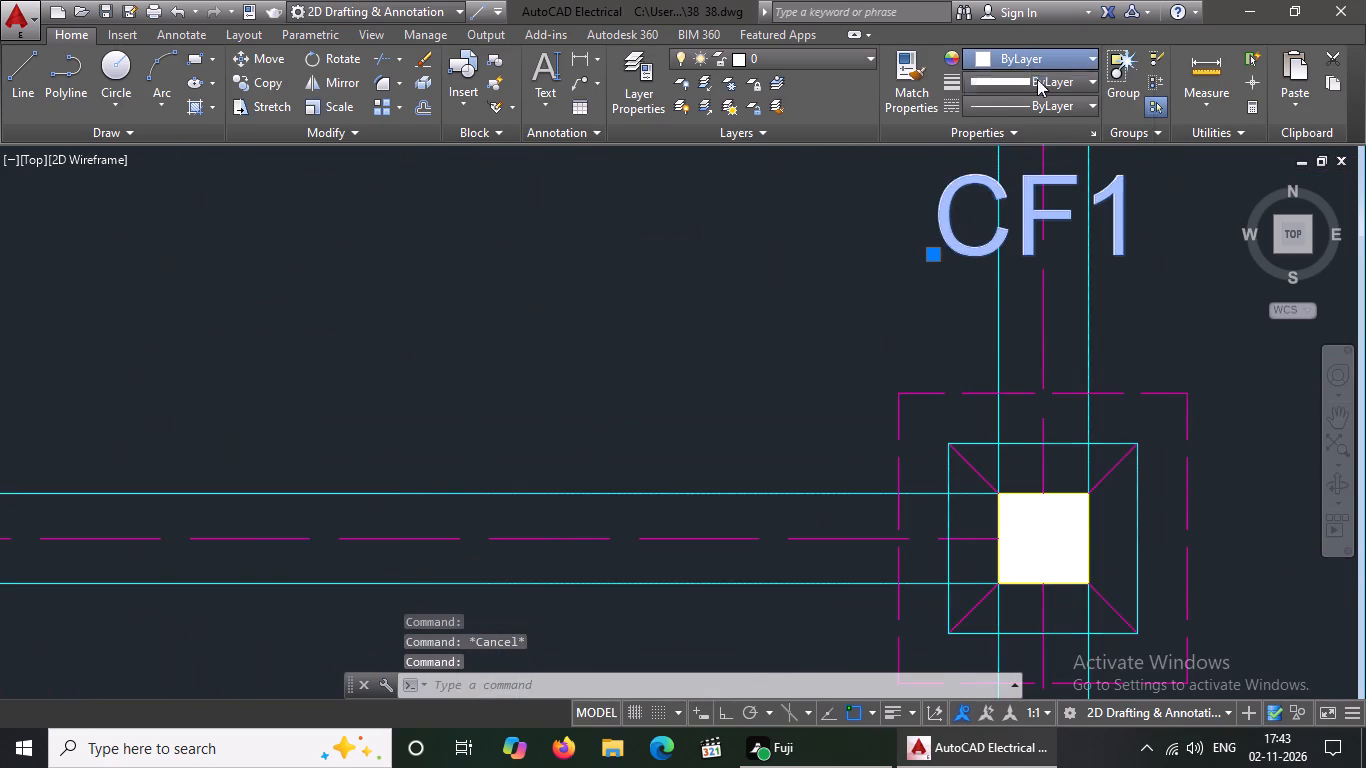
click(1017, 257)
key(Escape)
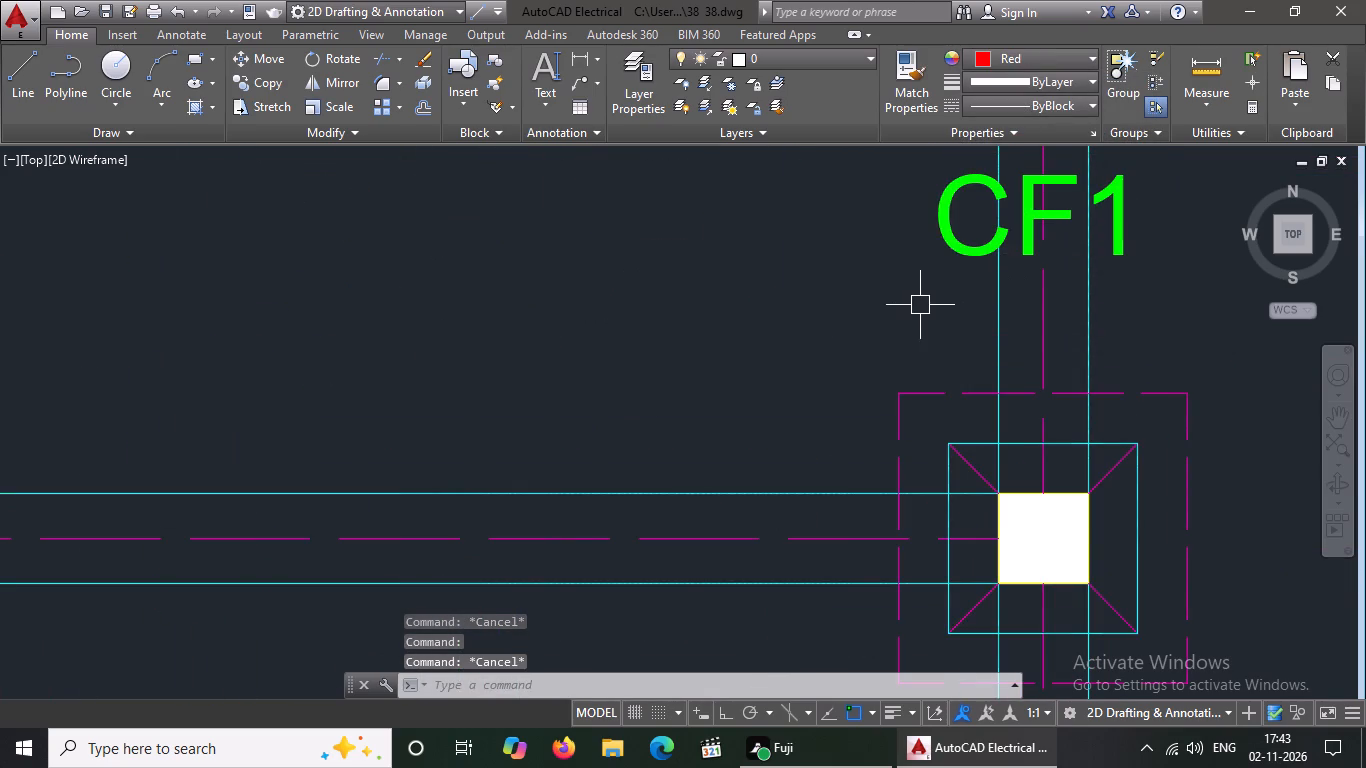
Colour the CF1 label of the right-column footing between the 9' and 8' dimensions green.
scroll(918, 324, down, 5)
scroll(1076, 348, up, 1)
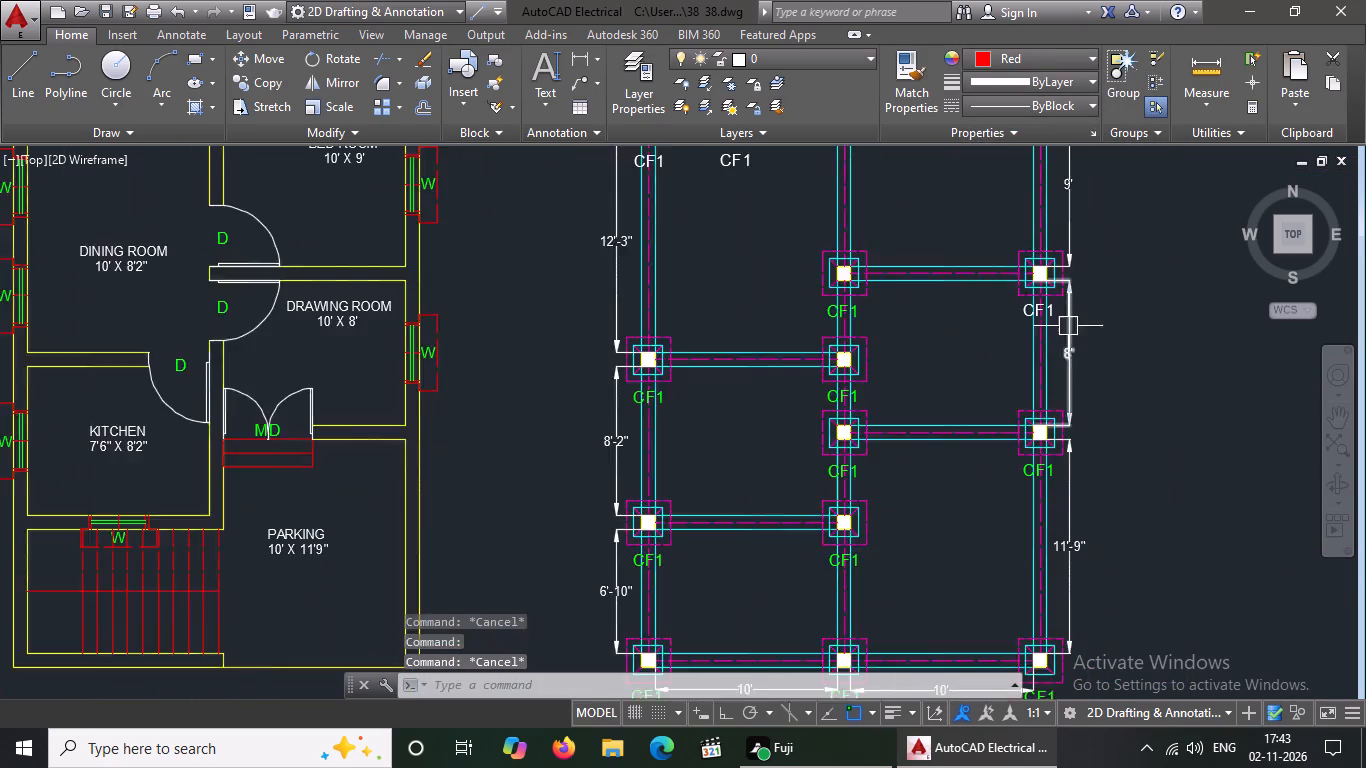
scroll(1064, 315, up, 2)
click(957, 298)
click(1019, 61)
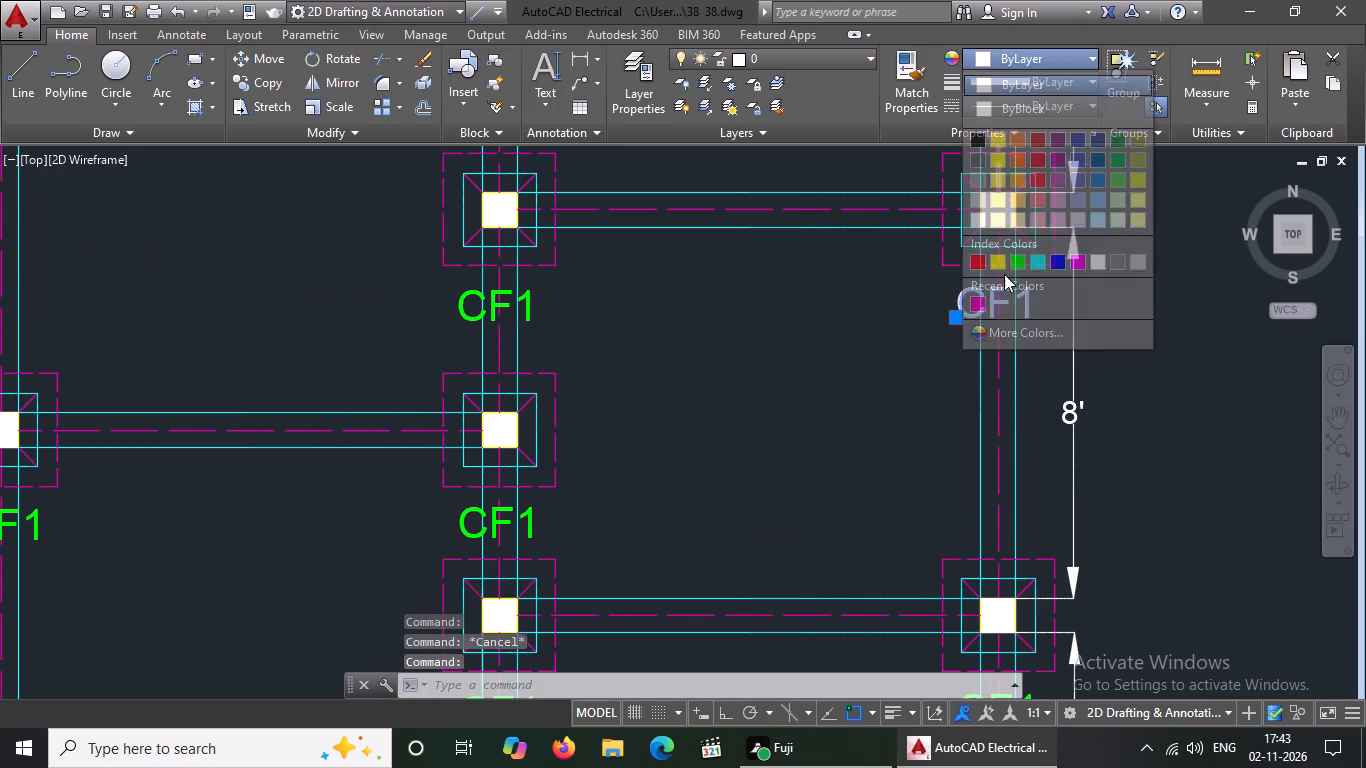
click(1018, 263)
key(Escape)
scroll(906, 409, down, 2)
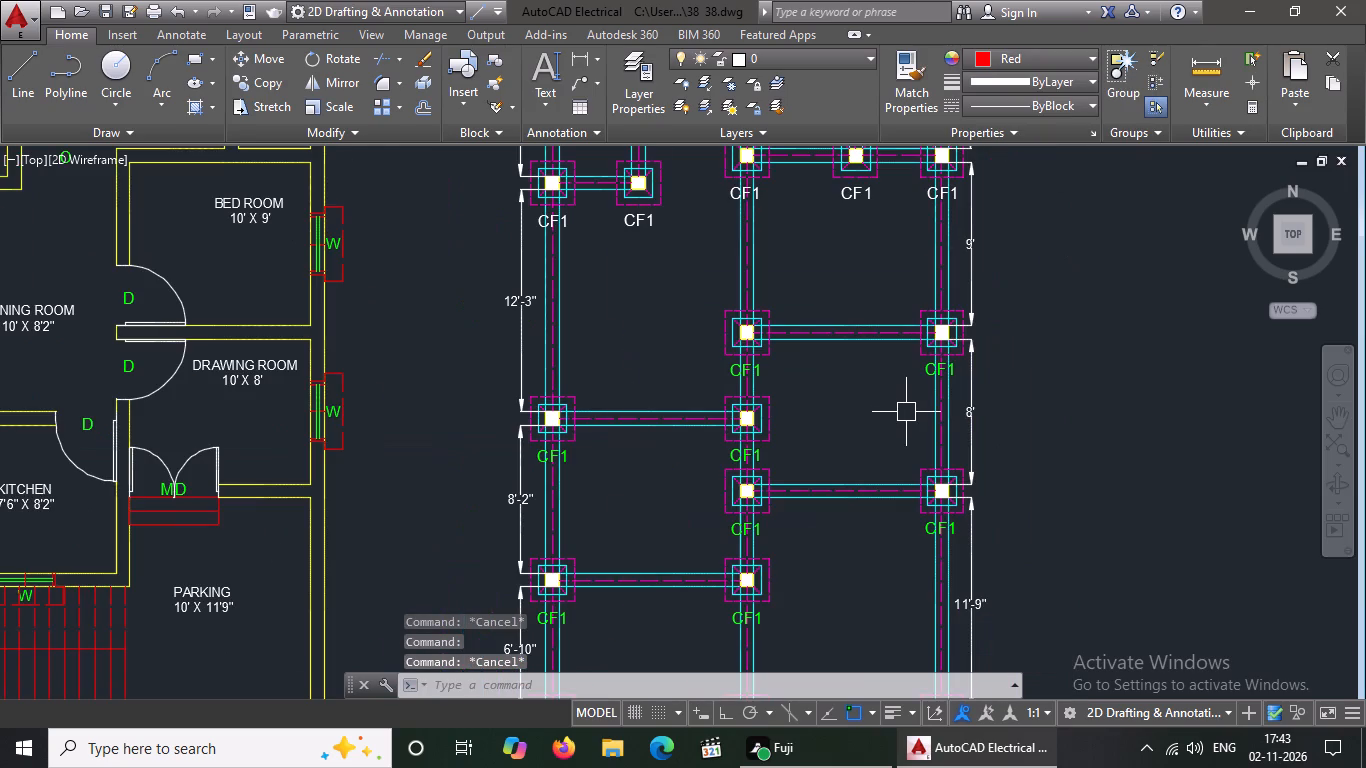
scroll(905, 413, down, 1)
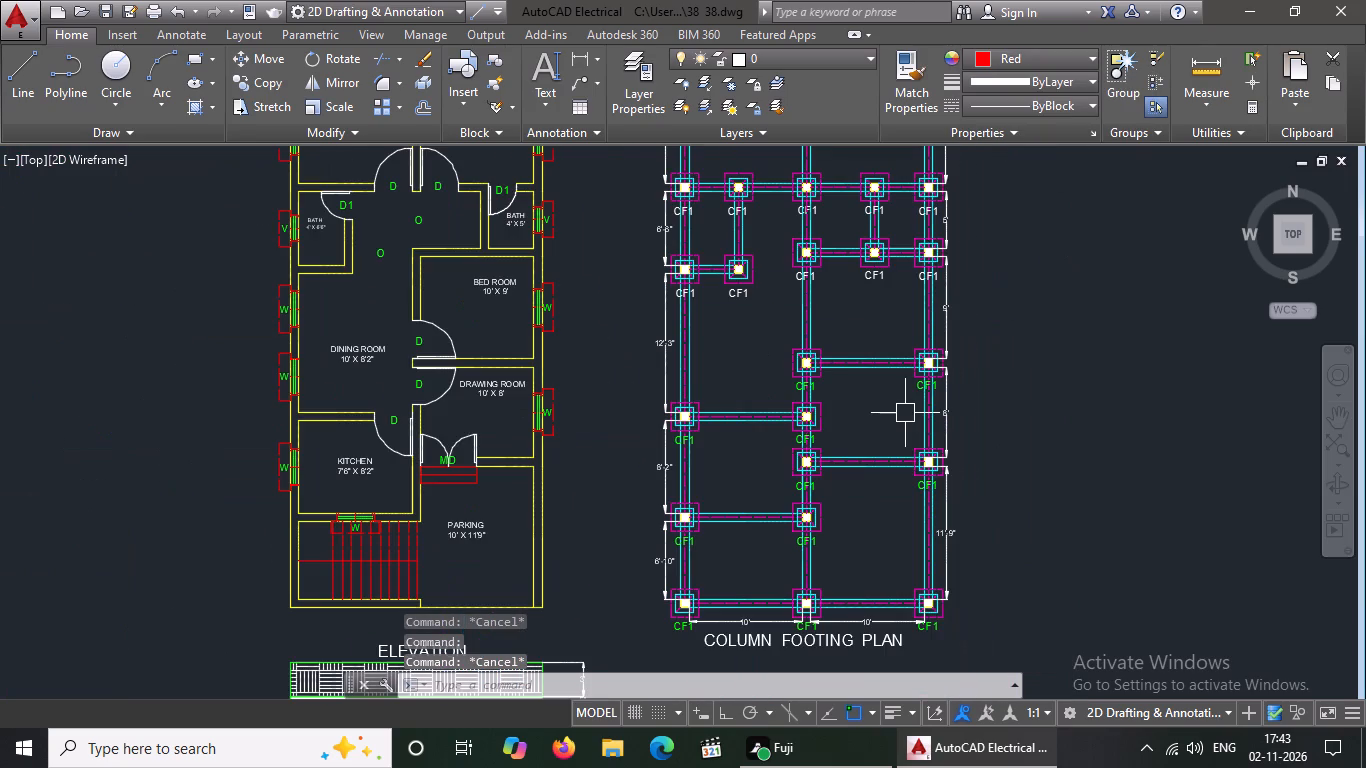
key(Escape)
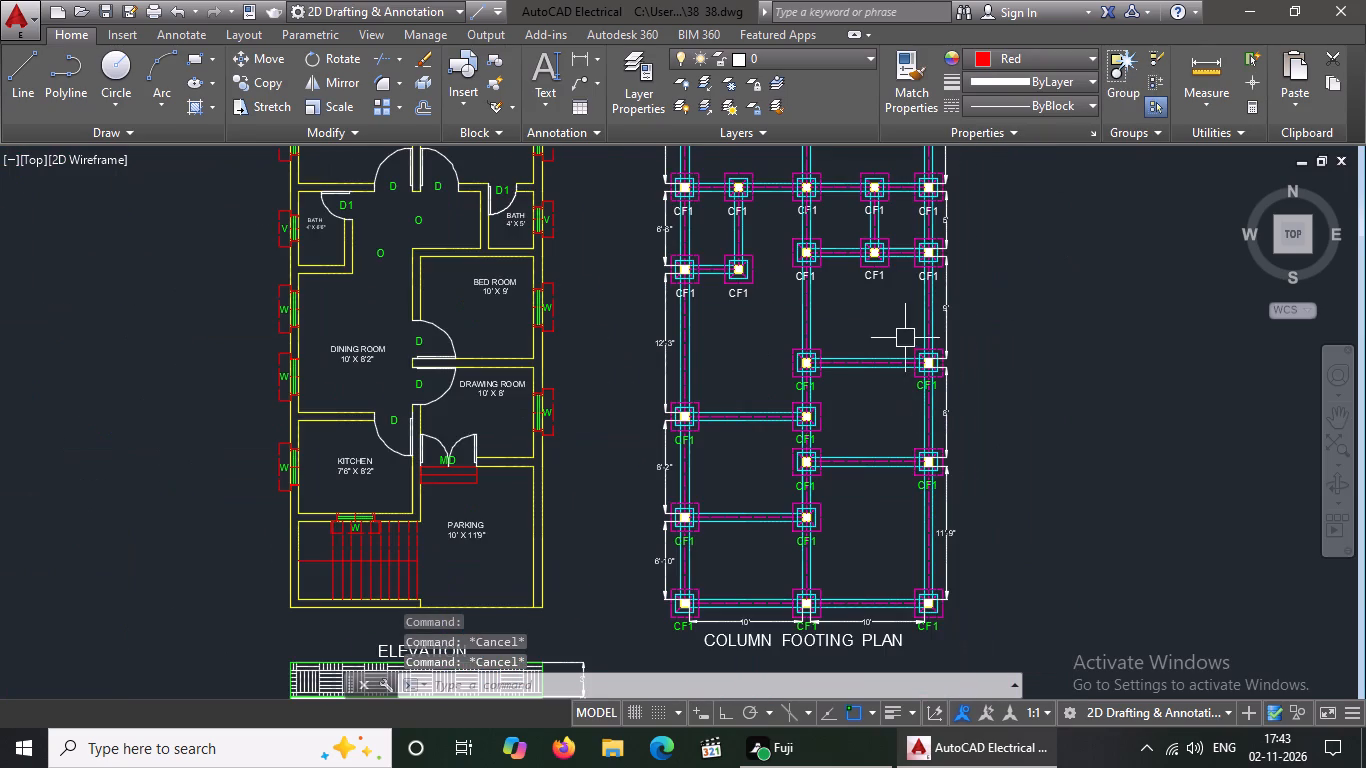
Colour the CF1 labels of the two footings in the row between the 6'-6" and 12'-3" dimensions green.
scroll(666, 364, down, 1)
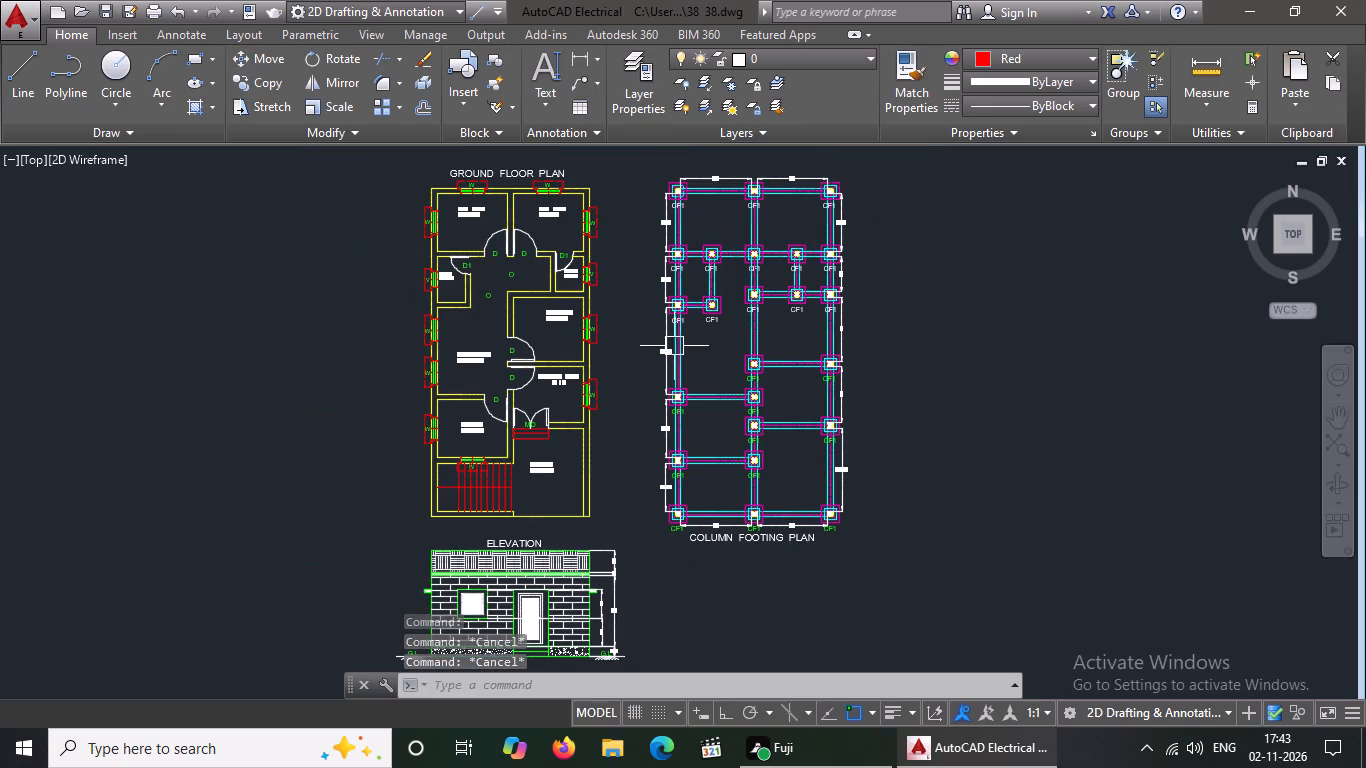
scroll(675, 283, up, 6)
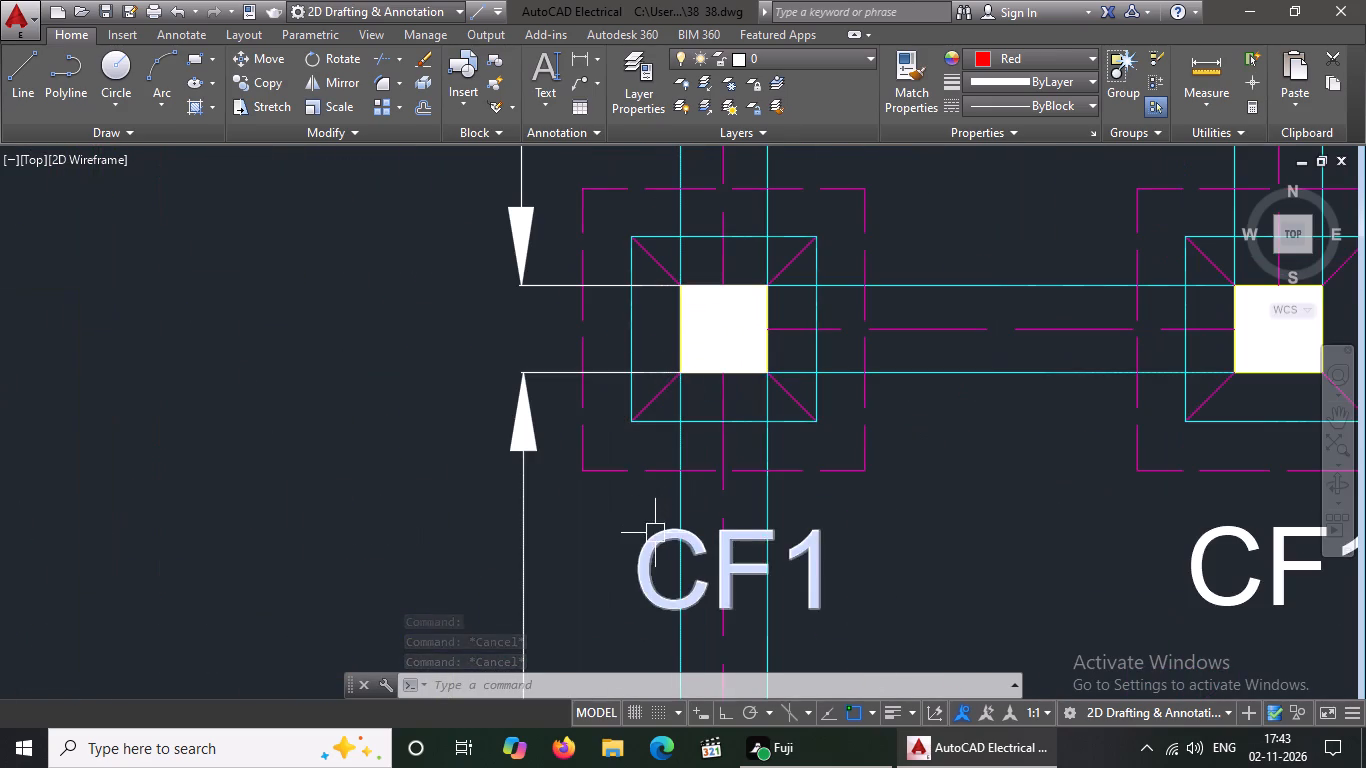
click(655, 533)
click(1014, 52)
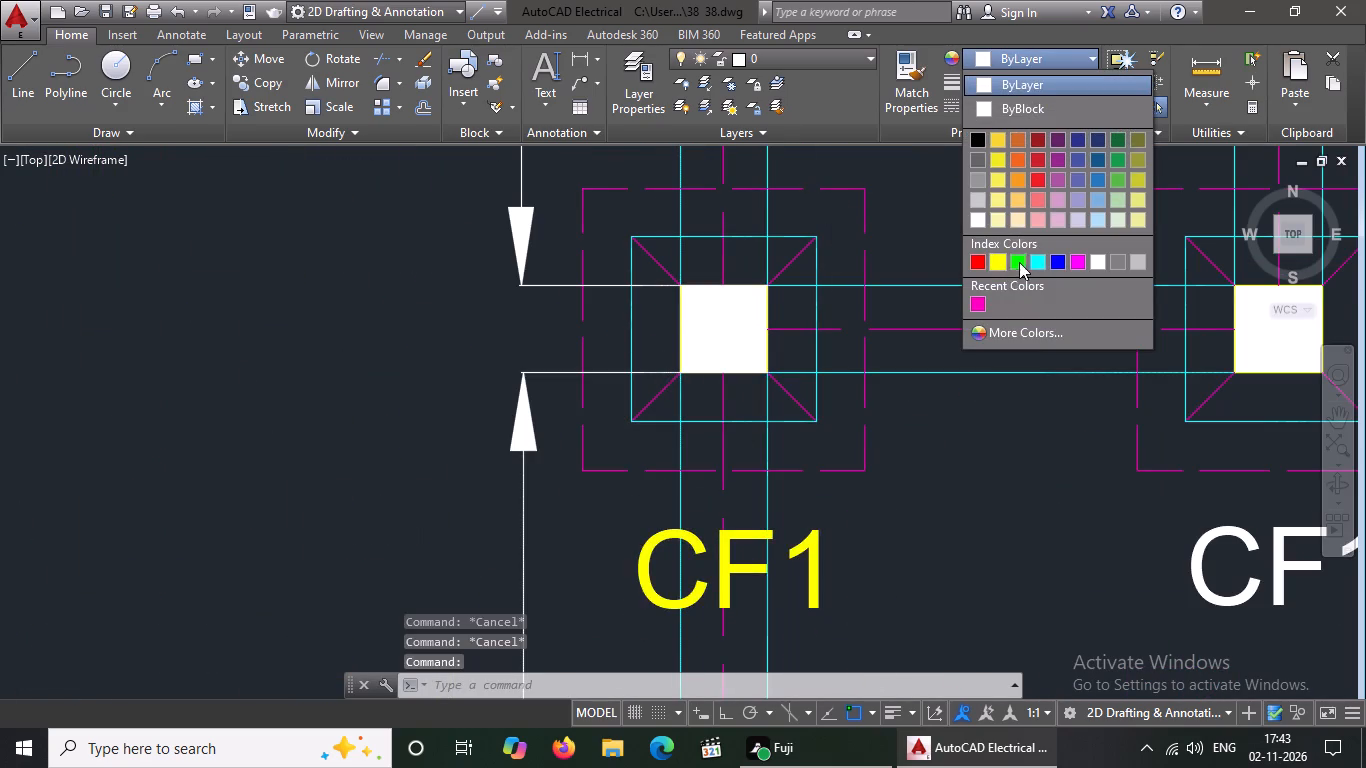
click(1020, 262)
key(Escape)
scroll(816, 279, down, 3)
click(916, 368)
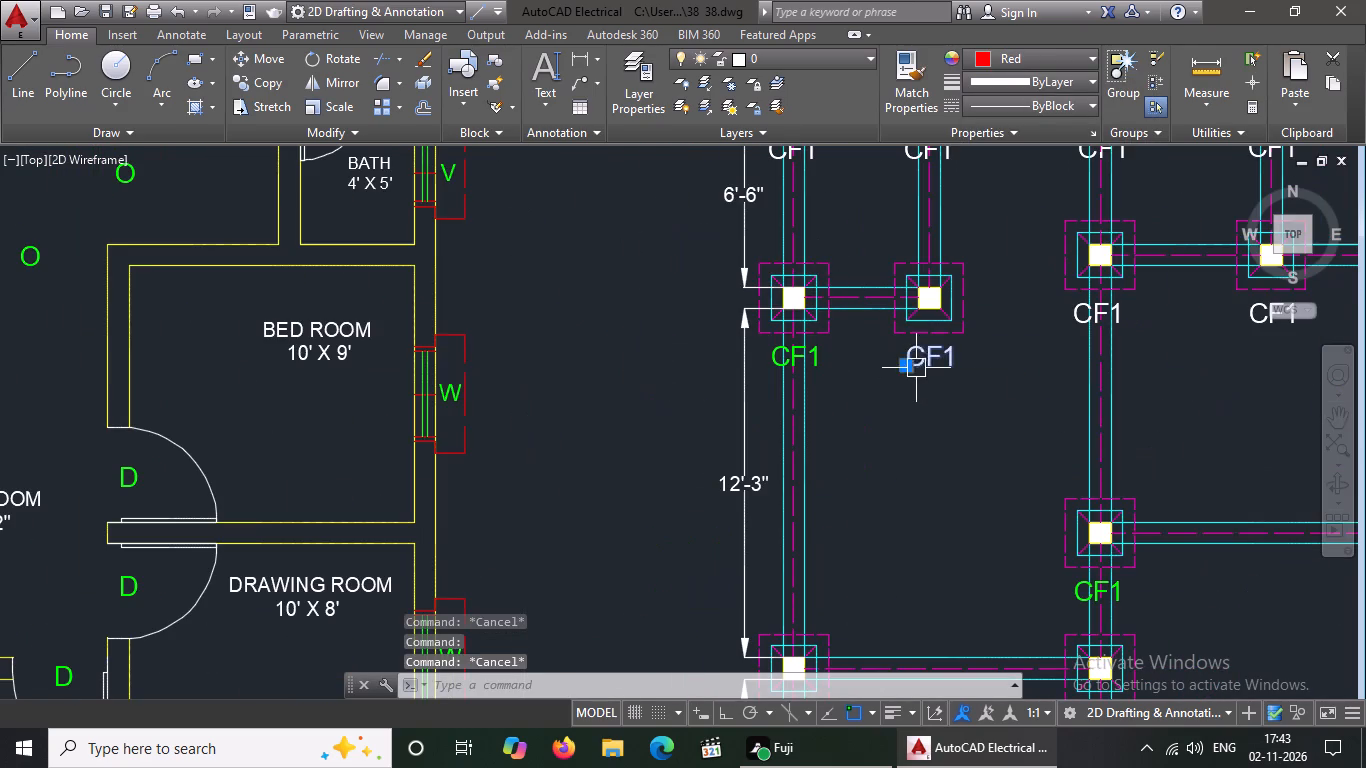
click(999, 55)
click(1019, 257)
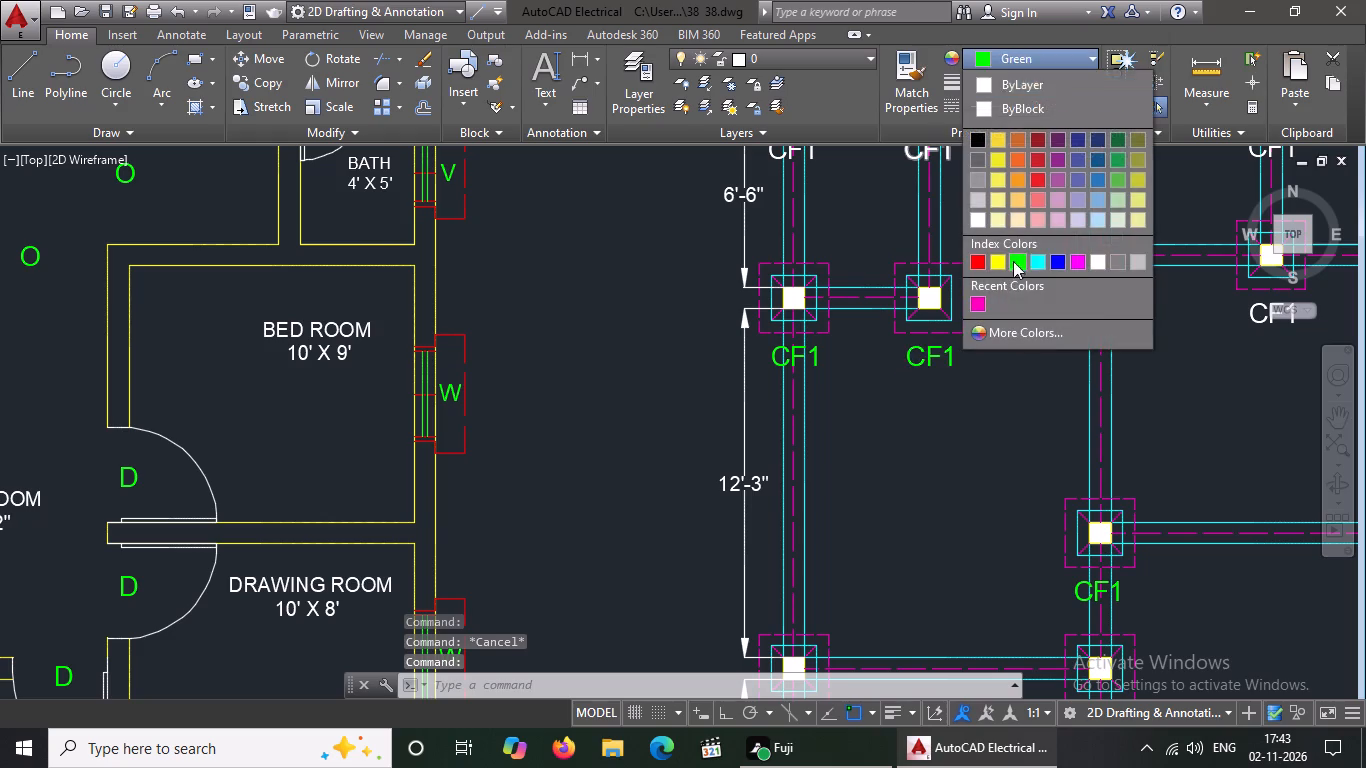
key(Escape)
Colour the CF1 labels of the three footings in the row between the 5' and 9' dimensions green.
click(1073, 314)
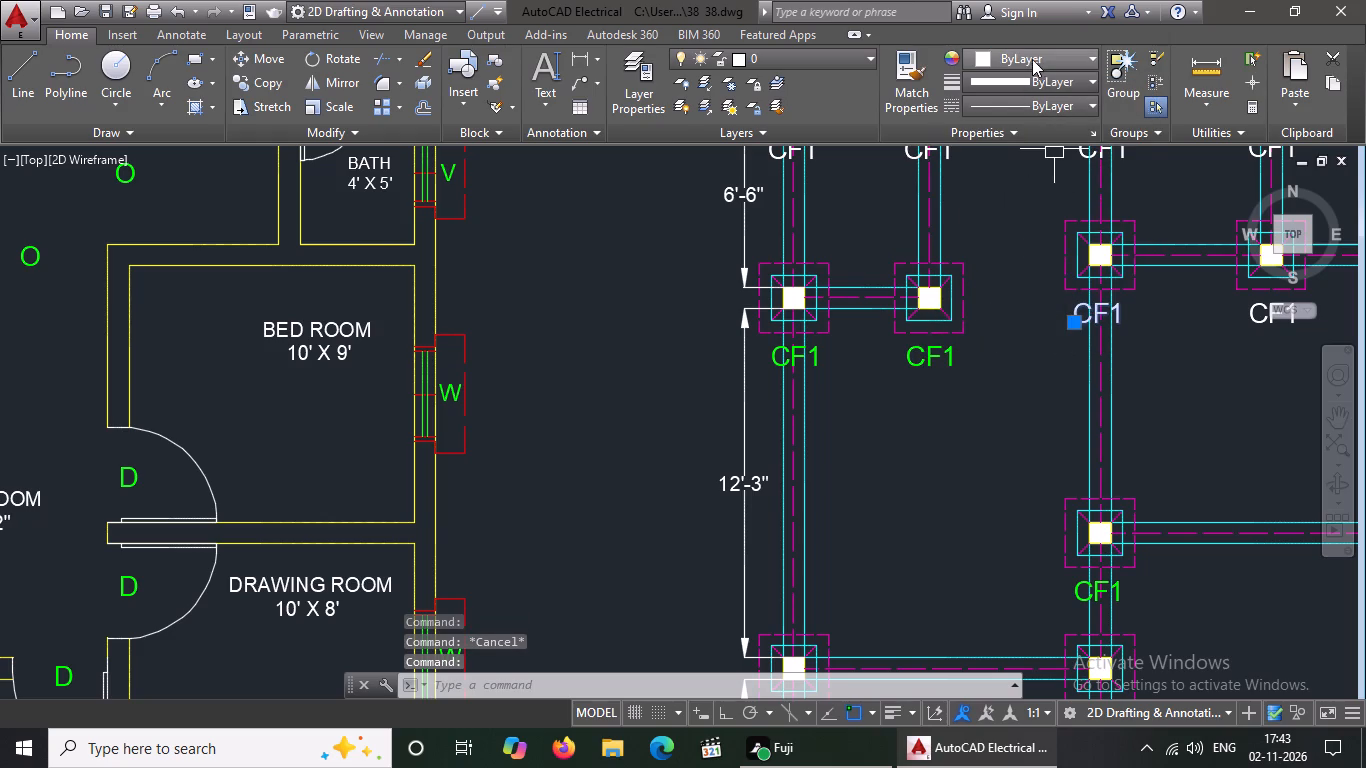
click(1033, 58)
click(1020, 261)
key(Escape)
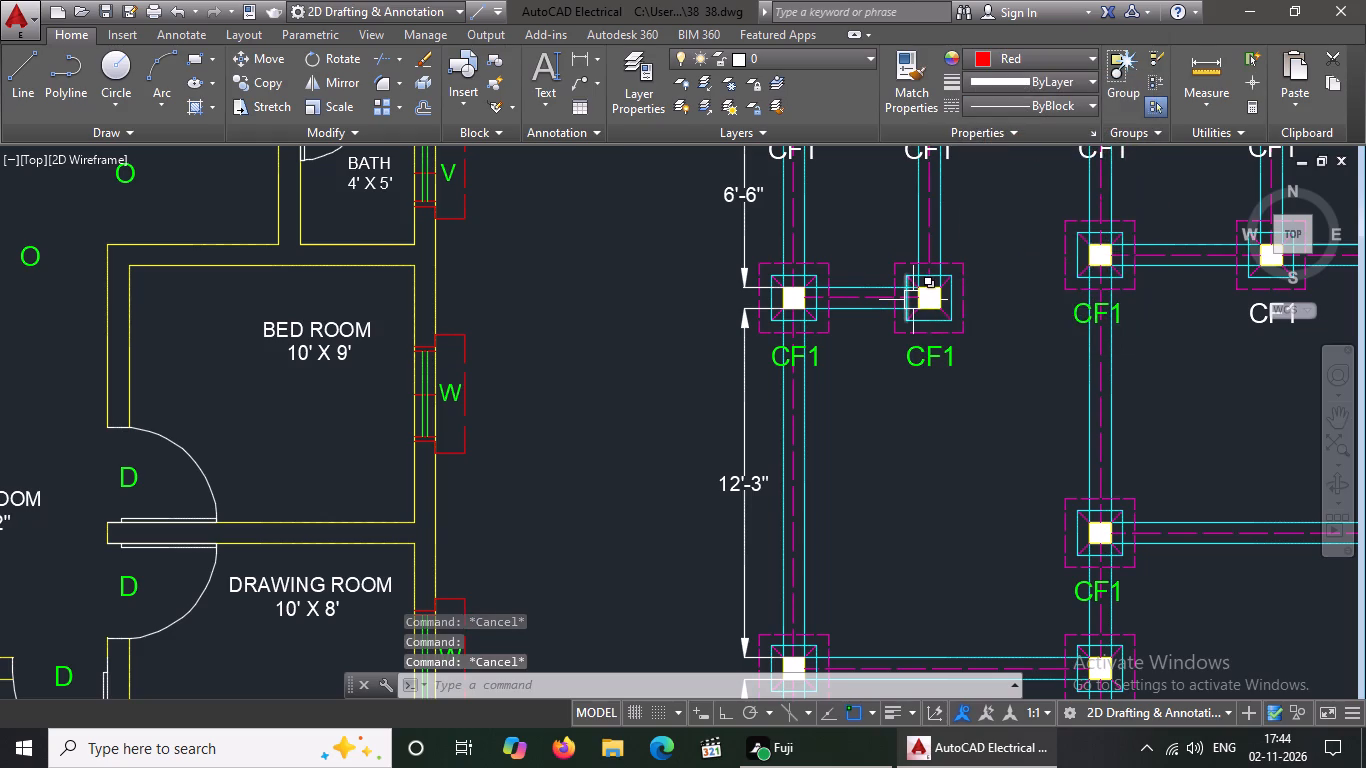
scroll(913, 300, down, 2)
scroll(1045, 316, up, 2)
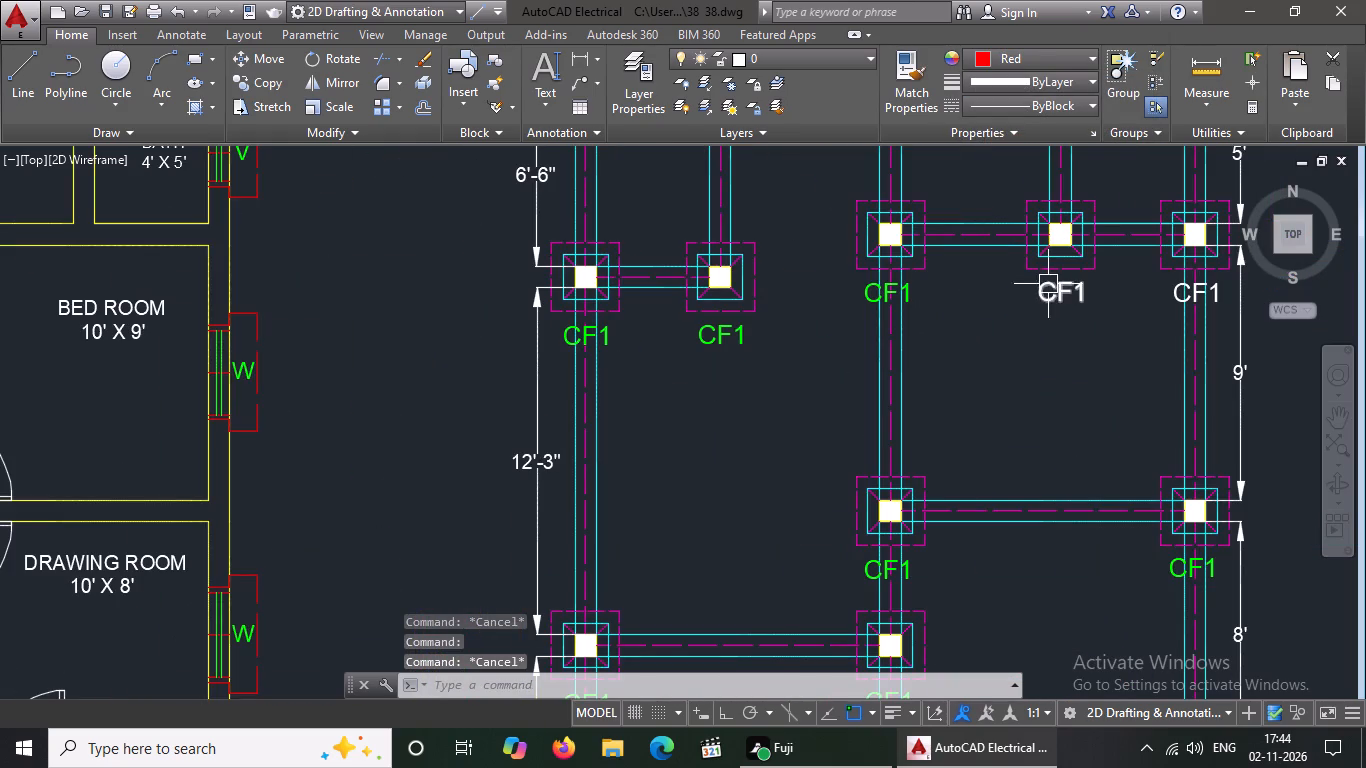
click(1048, 296)
click(1050, 59)
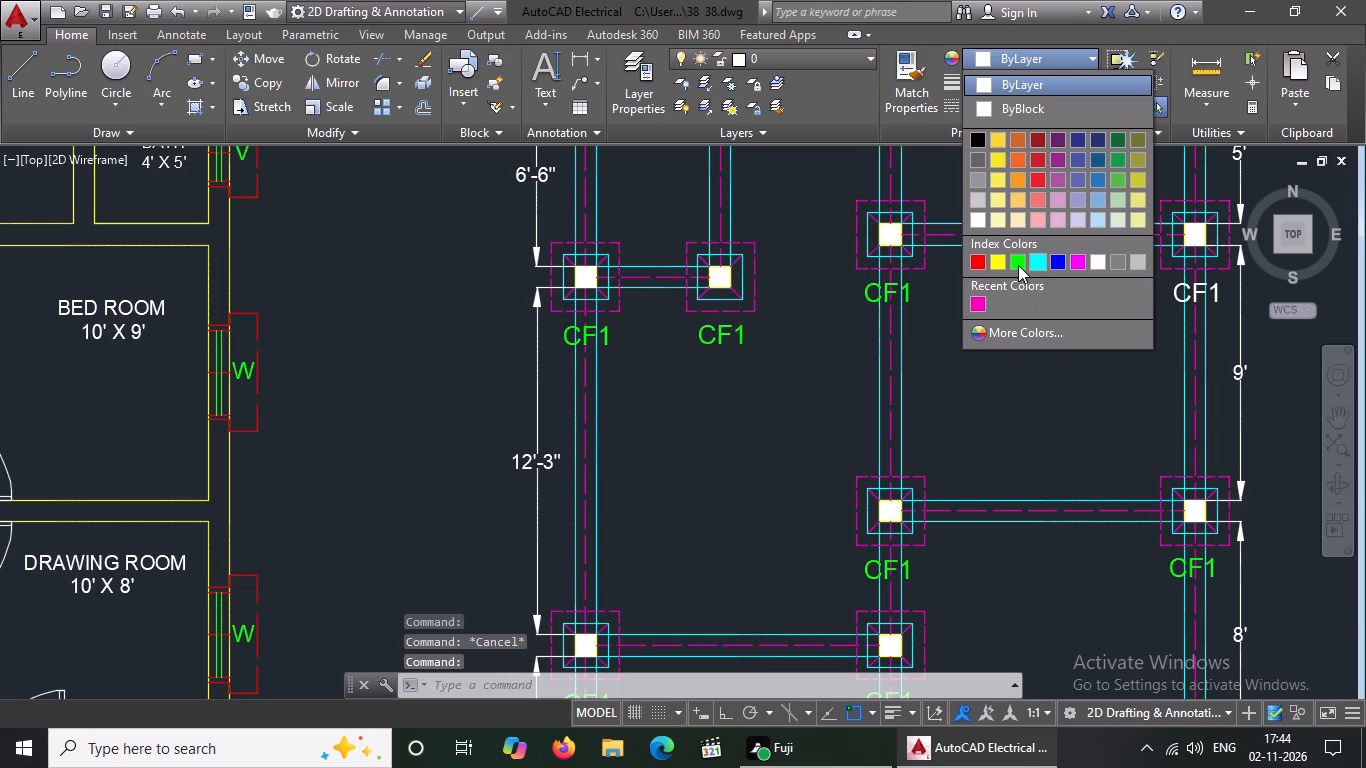
click(1017, 264)
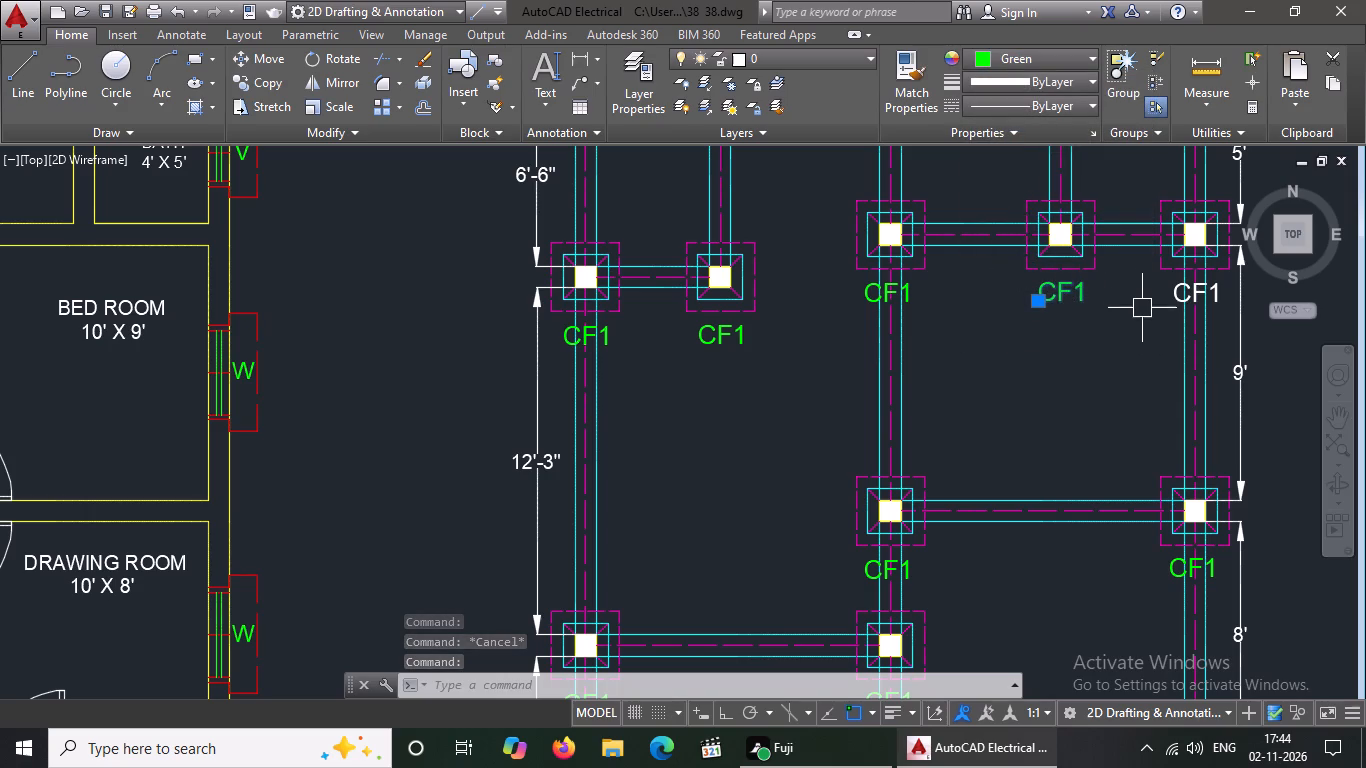
click(1176, 295)
click(1042, 50)
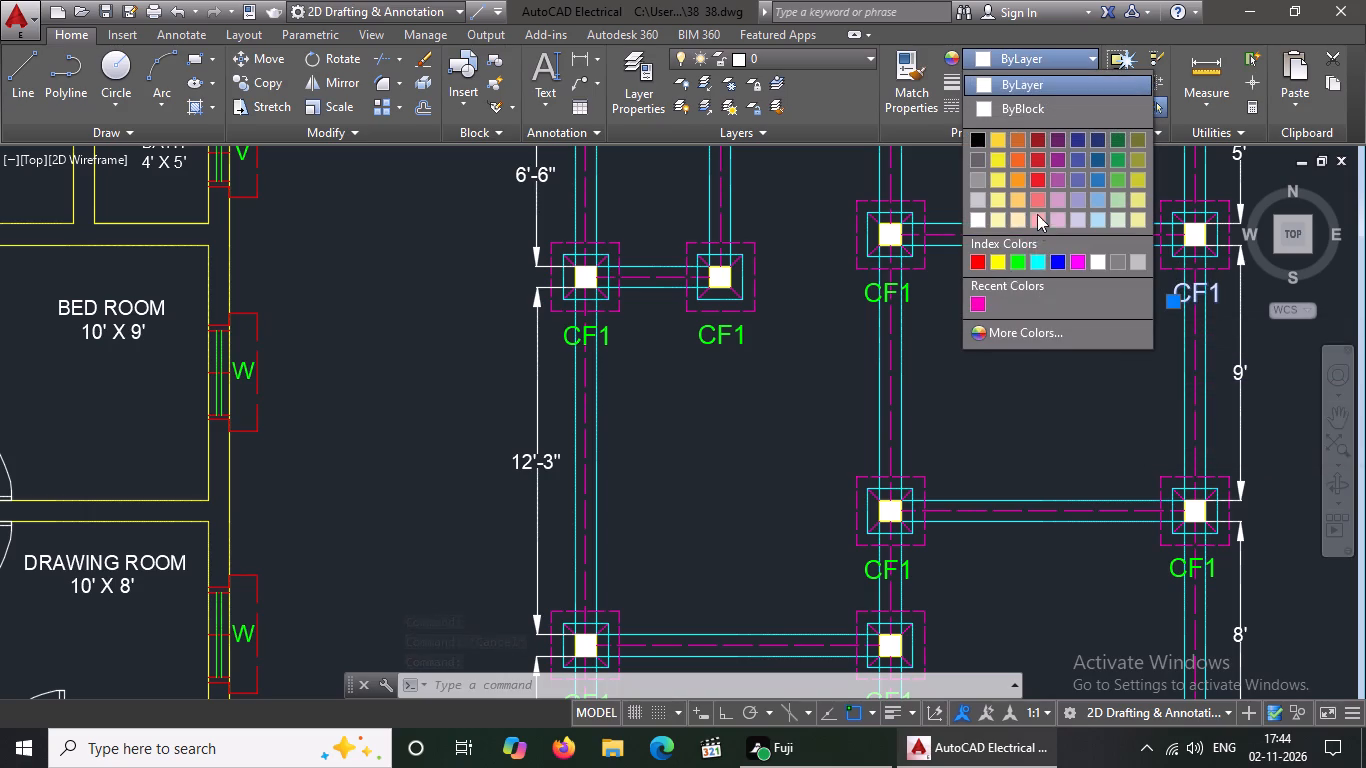
click(1022, 260)
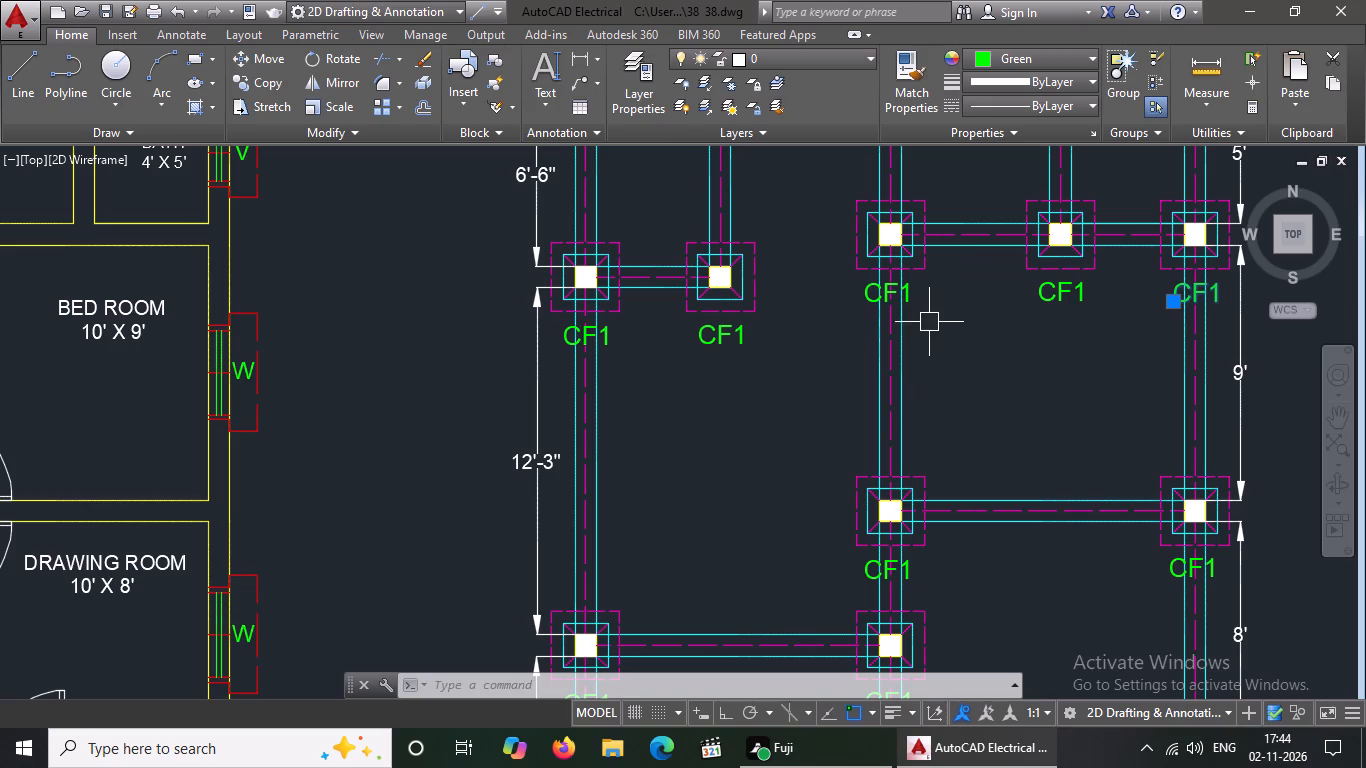
key(Escape)
Colour the CF1 label of the left-column footing at the upper end of the 6'-6" dimension green.
scroll(997, 357, down, 1)
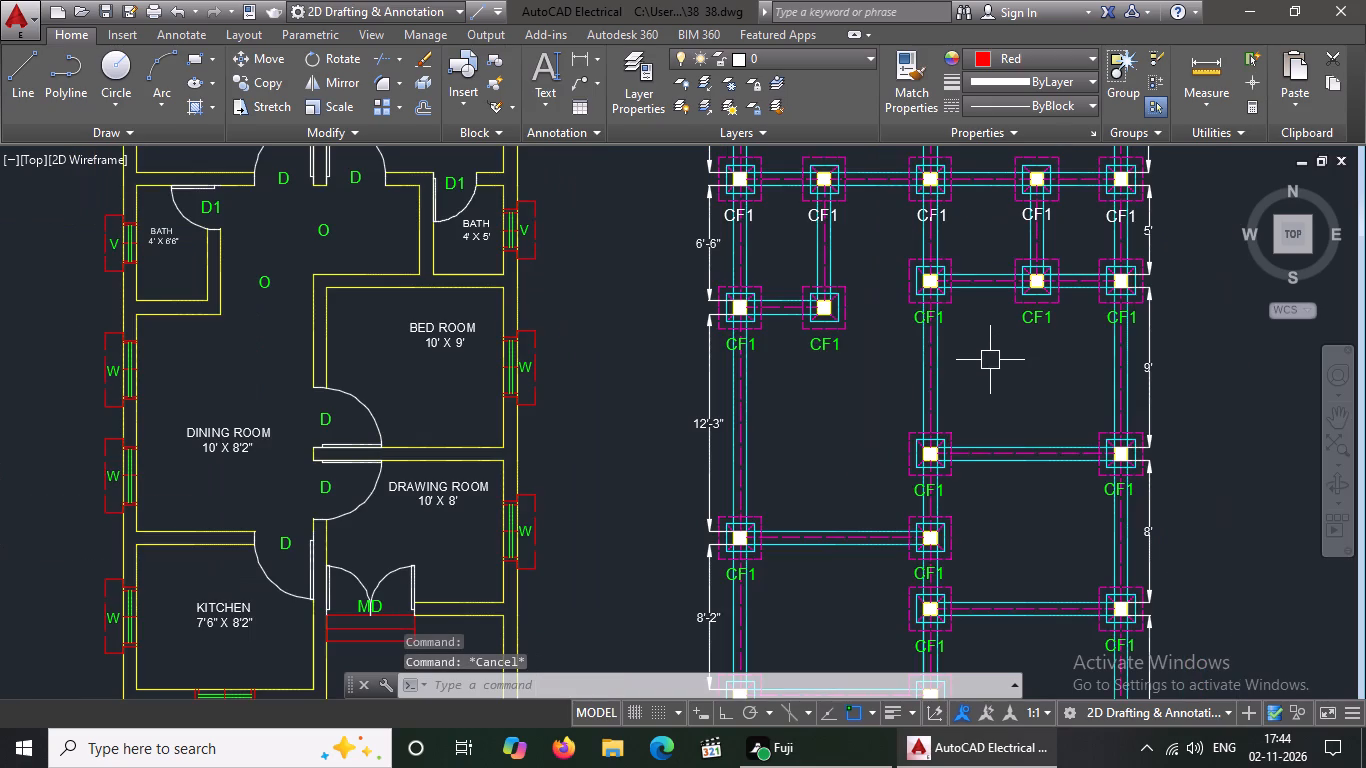
scroll(999, 339, up, 1)
scroll(999, 340, down, 1)
scroll(705, 230, up, 1)
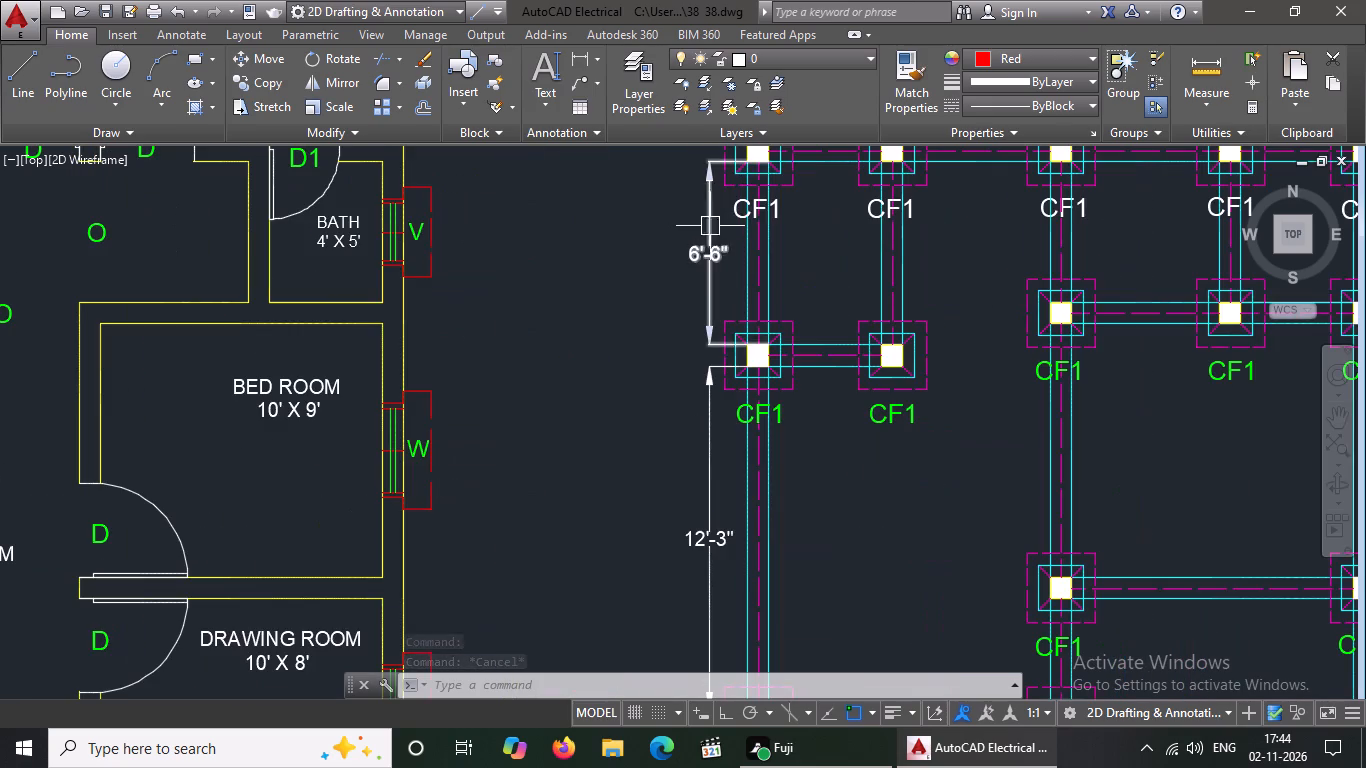
click(731, 209)
click(1015, 46)
click(1016, 60)
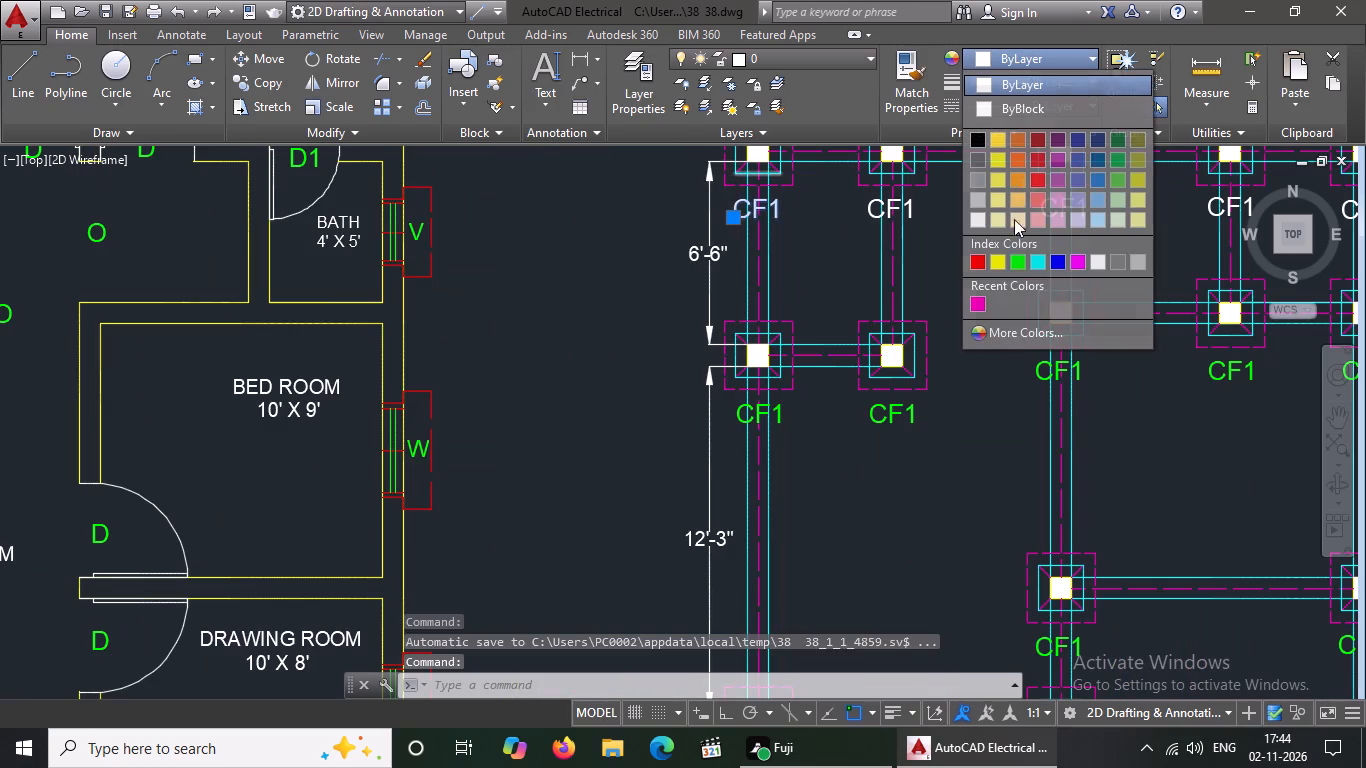
click(1017, 262)
key(Escape)
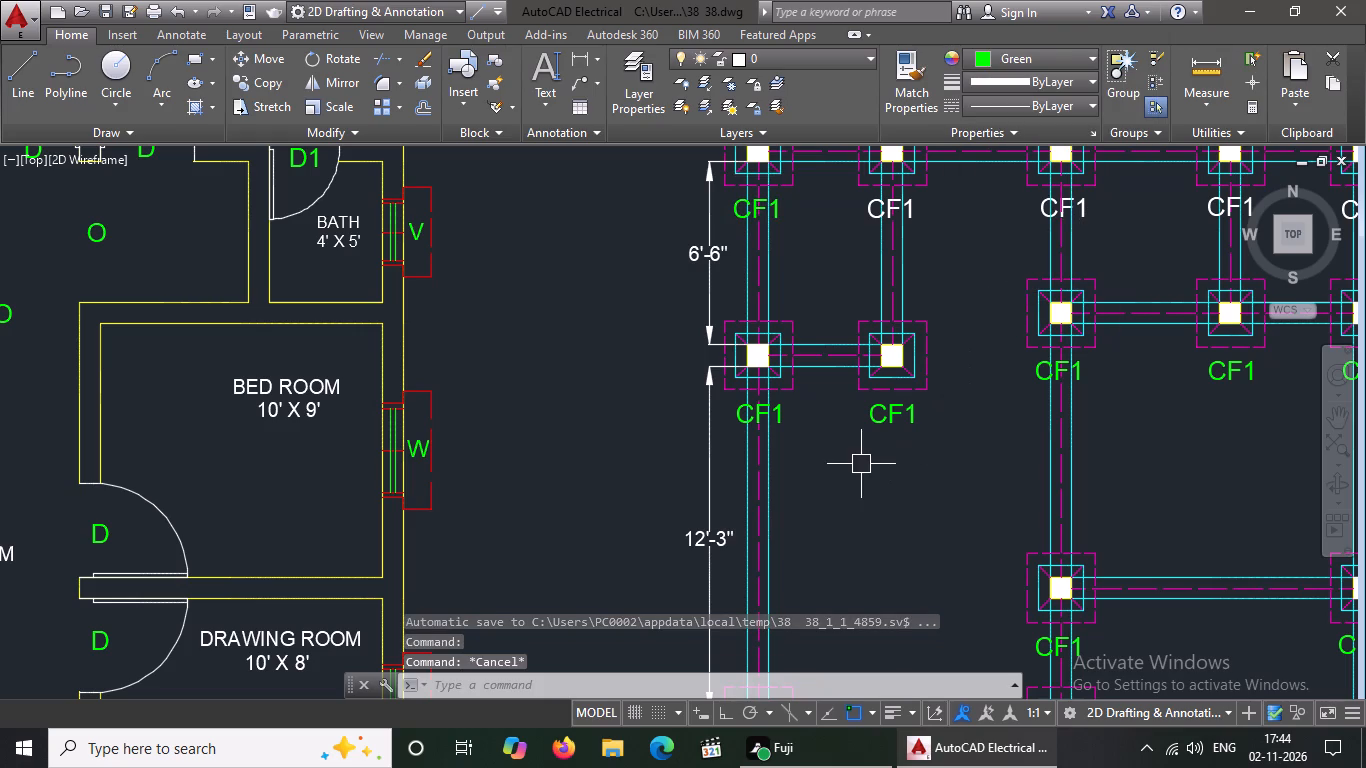
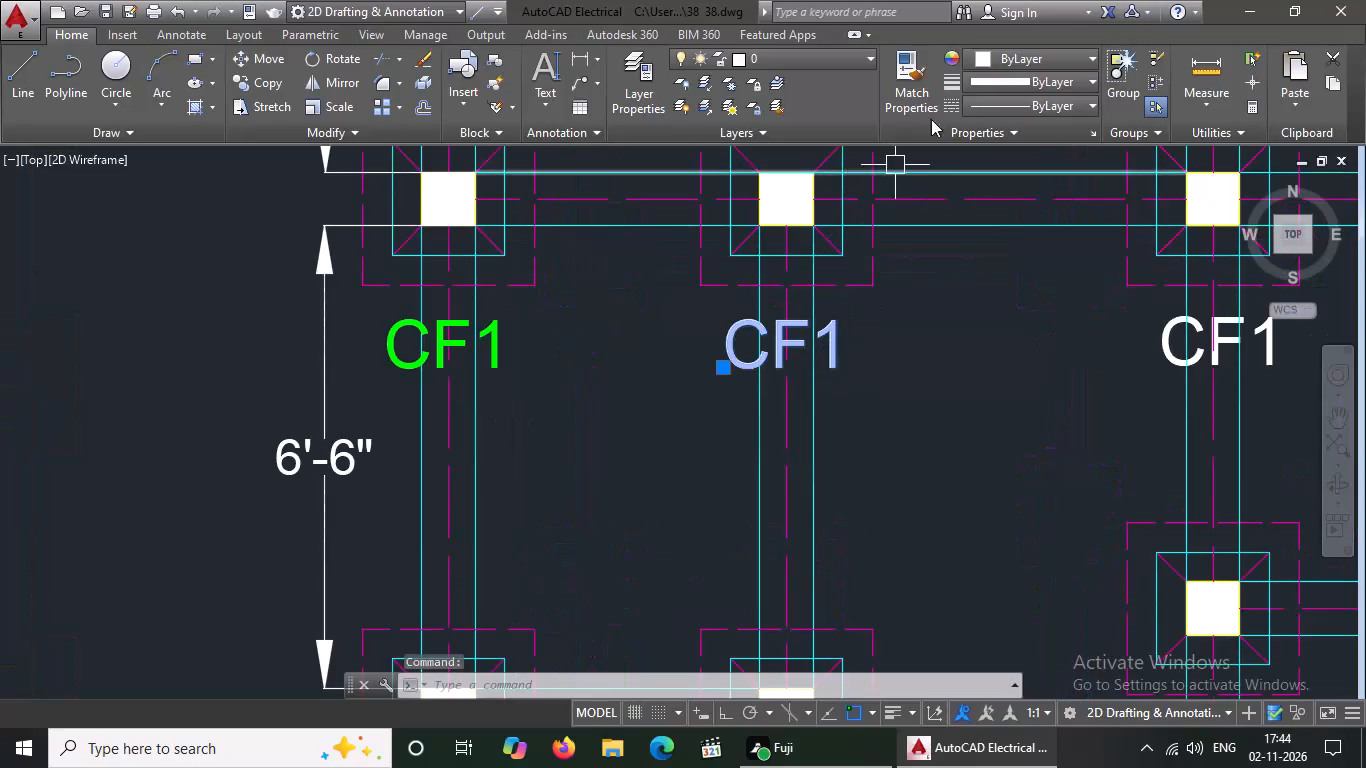
Change the second and third CF1 labels in the second footing row of the column footing plan to green.
click(995, 41)
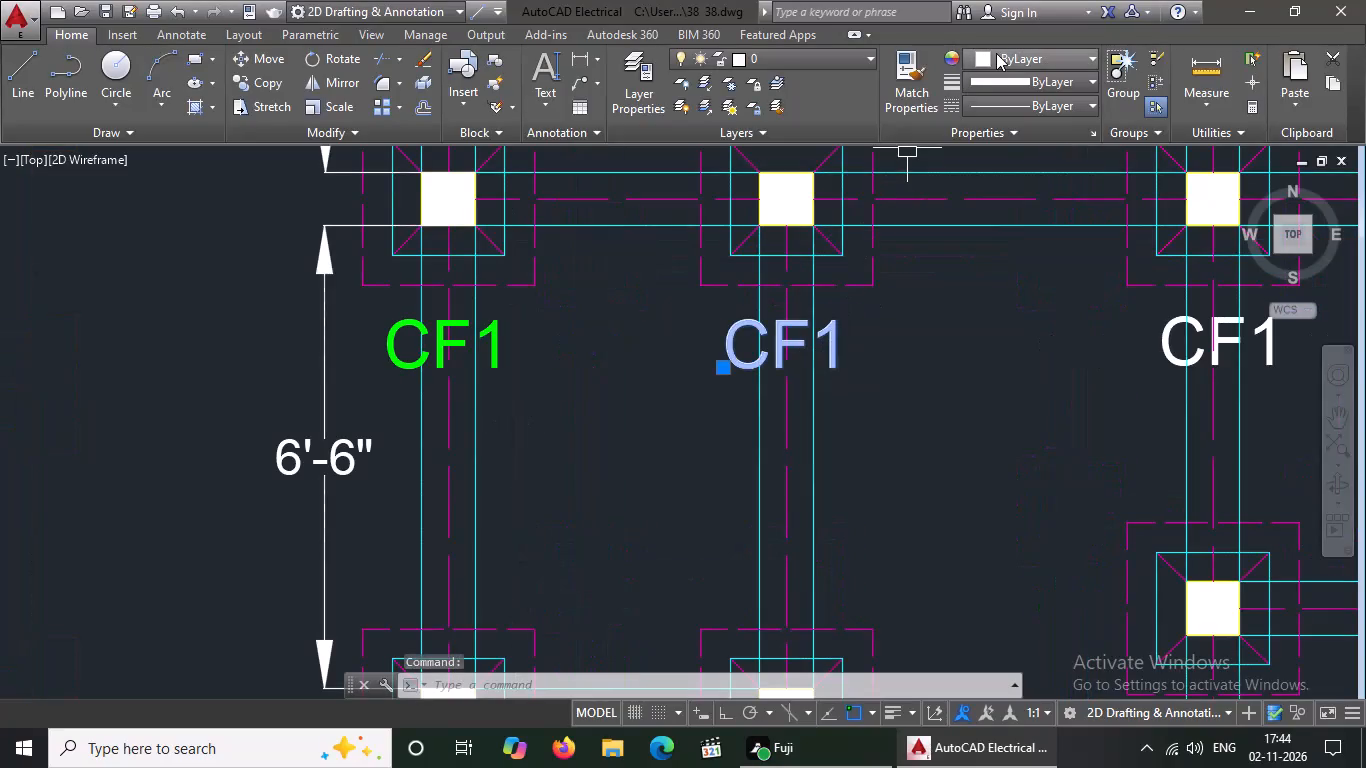
click(996, 53)
click(1014, 259)
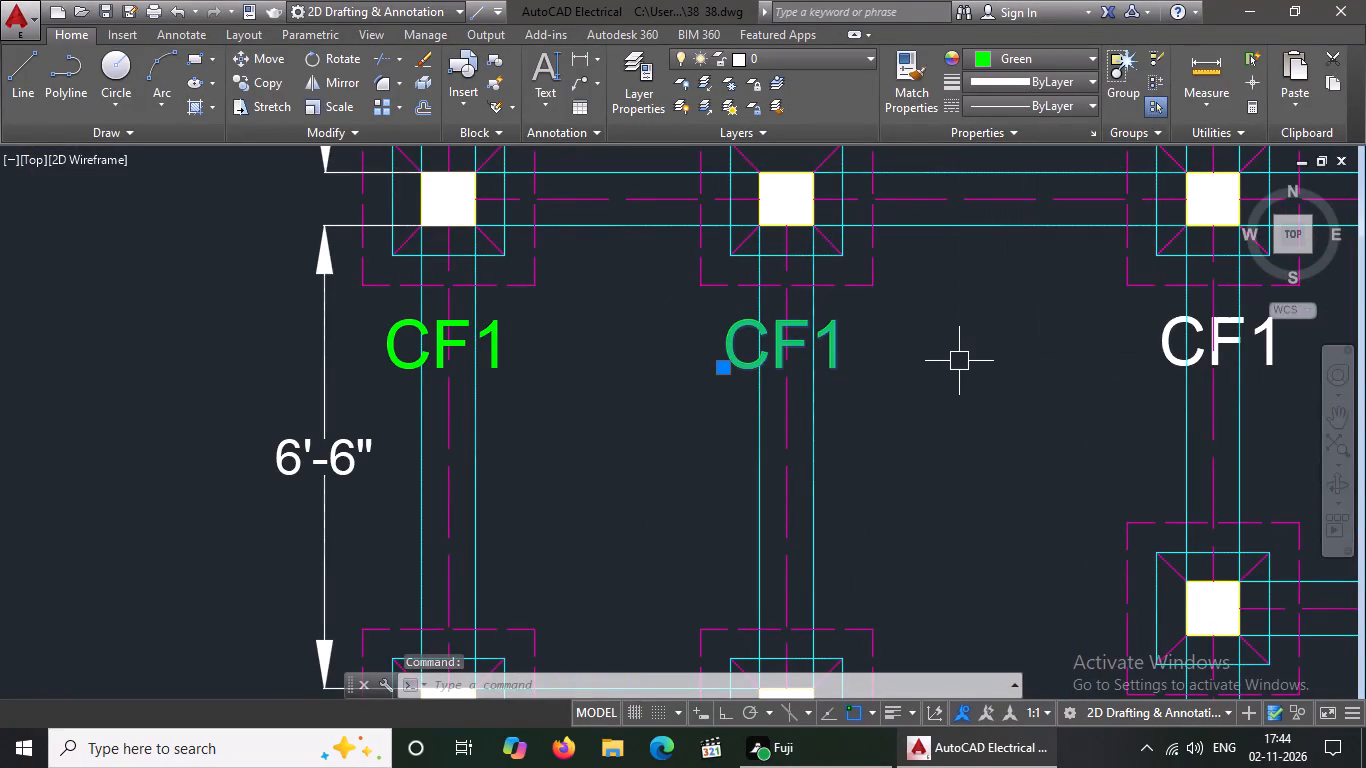
scroll(942, 355, down, 3)
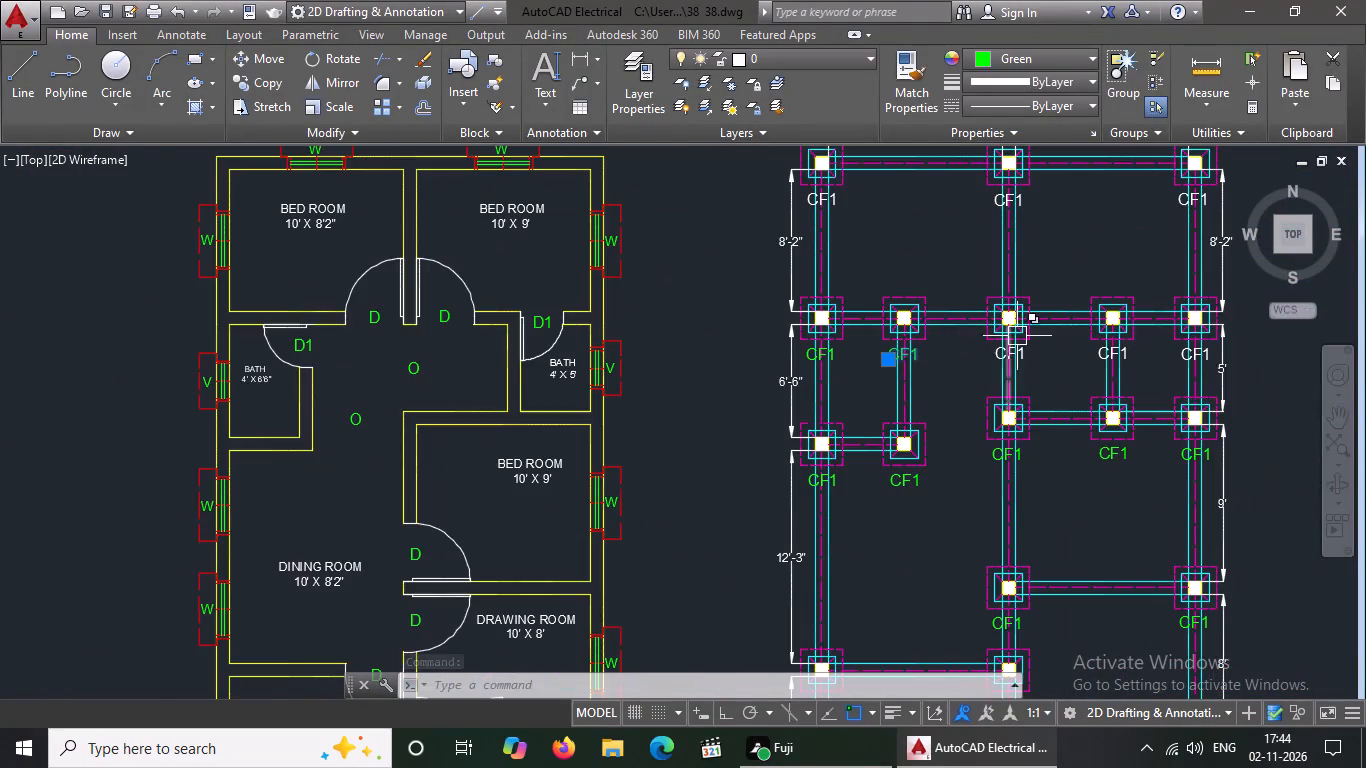
scroll(1025, 348, up, 3)
click(908, 373)
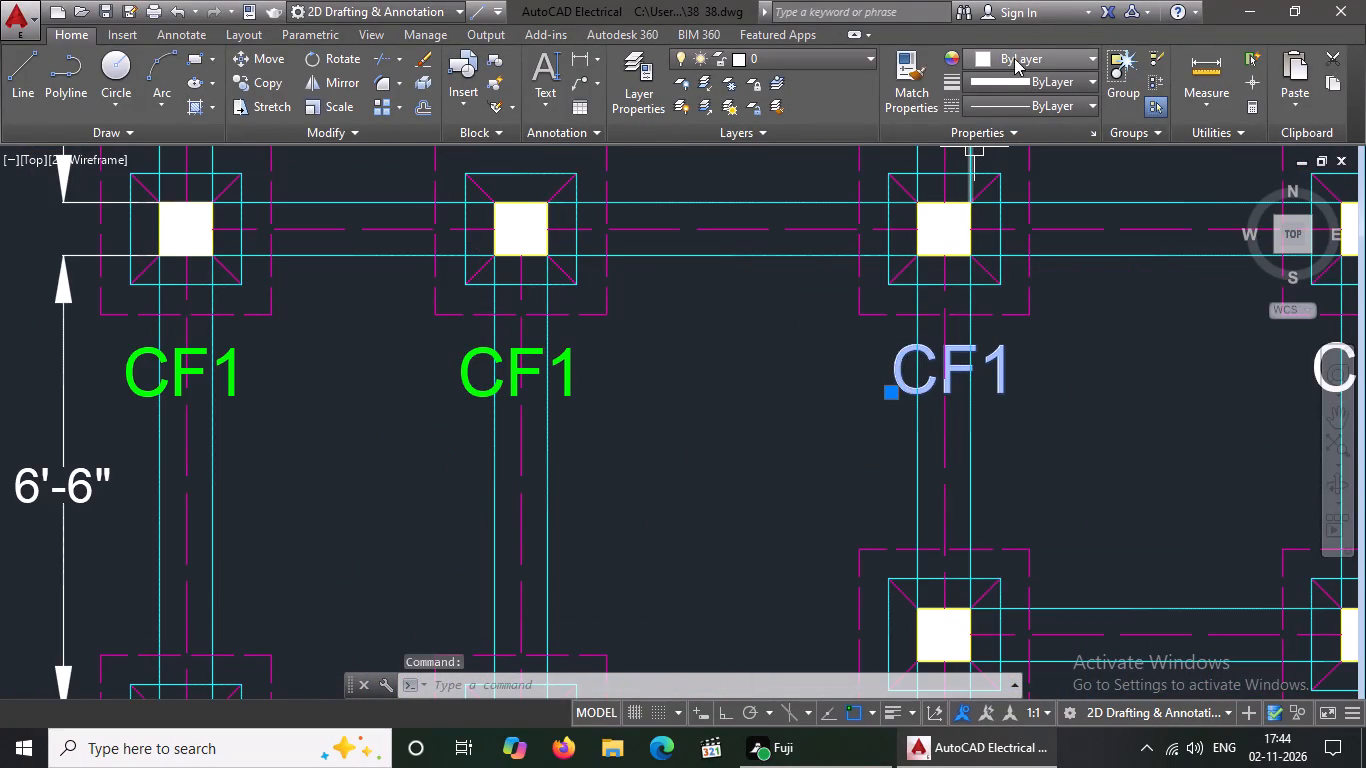
click(1014, 57)
click(1015, 263)
key(Escape)
Change the fourth and fifth CF1 labels in the second footing row to green.
scroll(857, 430, down, 3)
scroll(975, 408, up, 3)
click(954, 430)
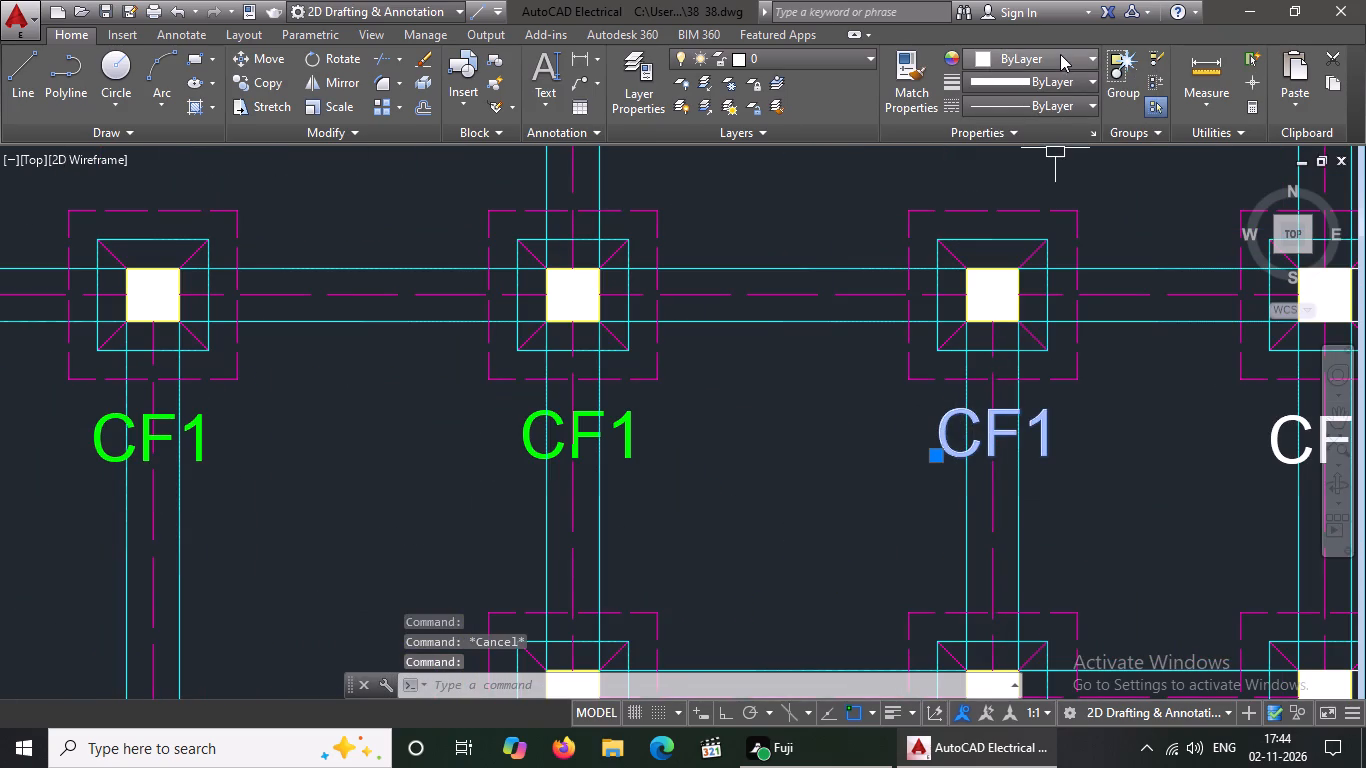
click(1060, 54)
click(1018, 261)
key(Escape)
scroll(917, 316, down, 2)
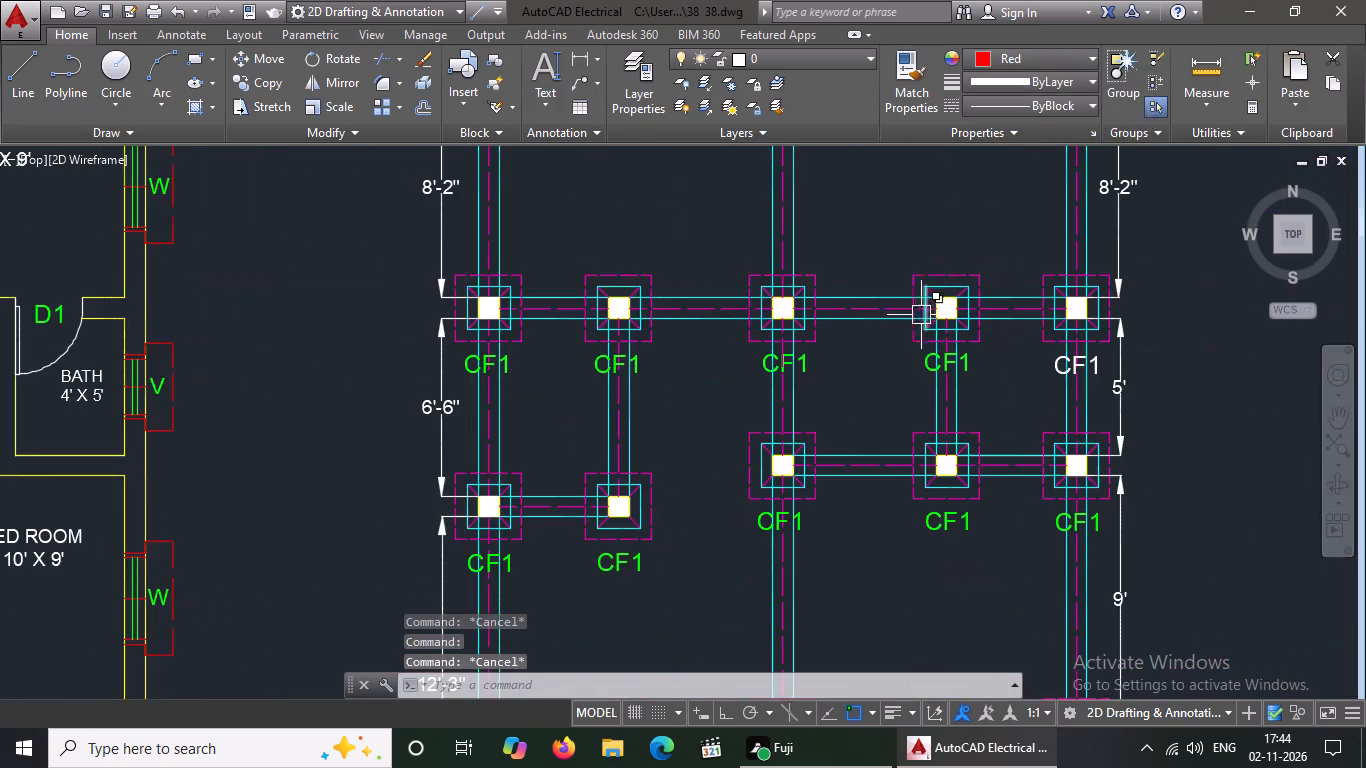
scroll(1053, 344, up, 2)
click(1062, 397)
click(1044, 65)
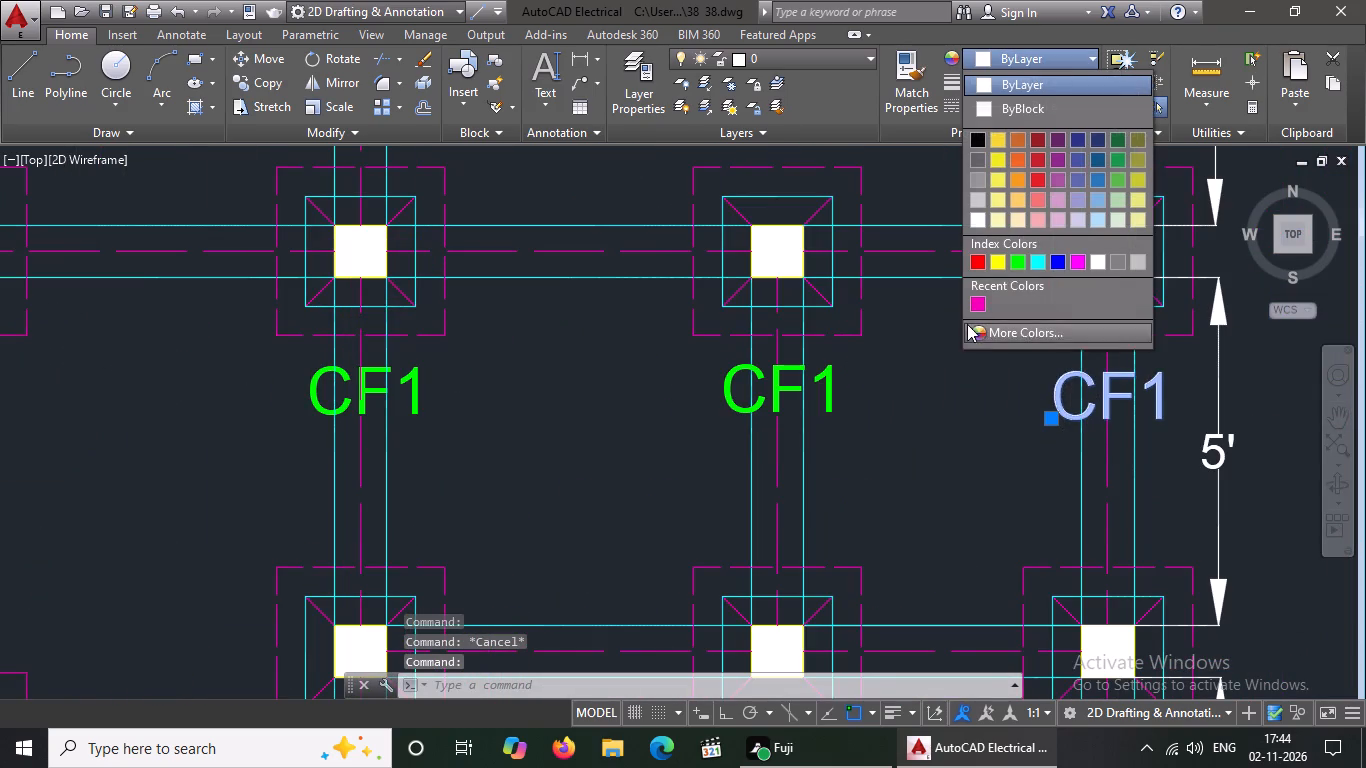
click(1012, 262)
key(Escape)
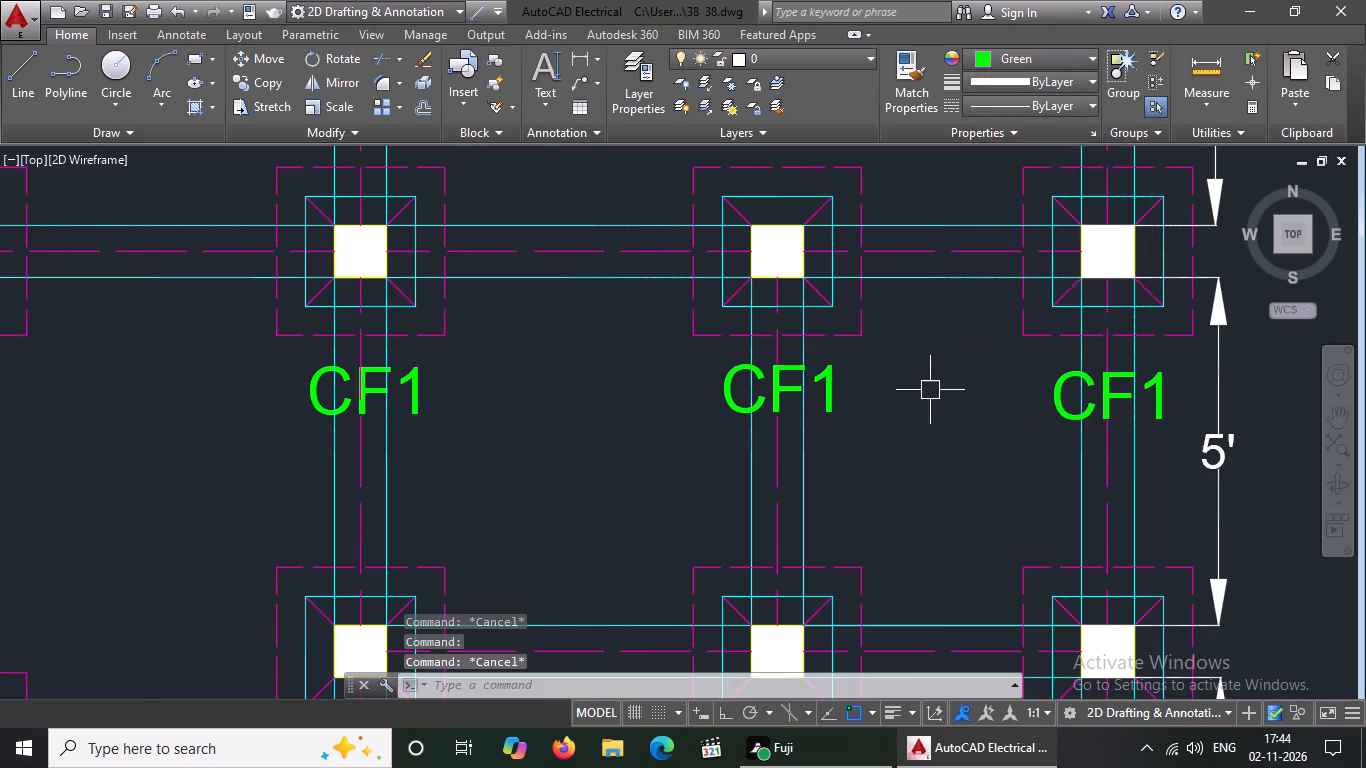
Change the three CF1 labels in the top footing row of the column footing plan to green.
scroll(930, 390, down, 3)
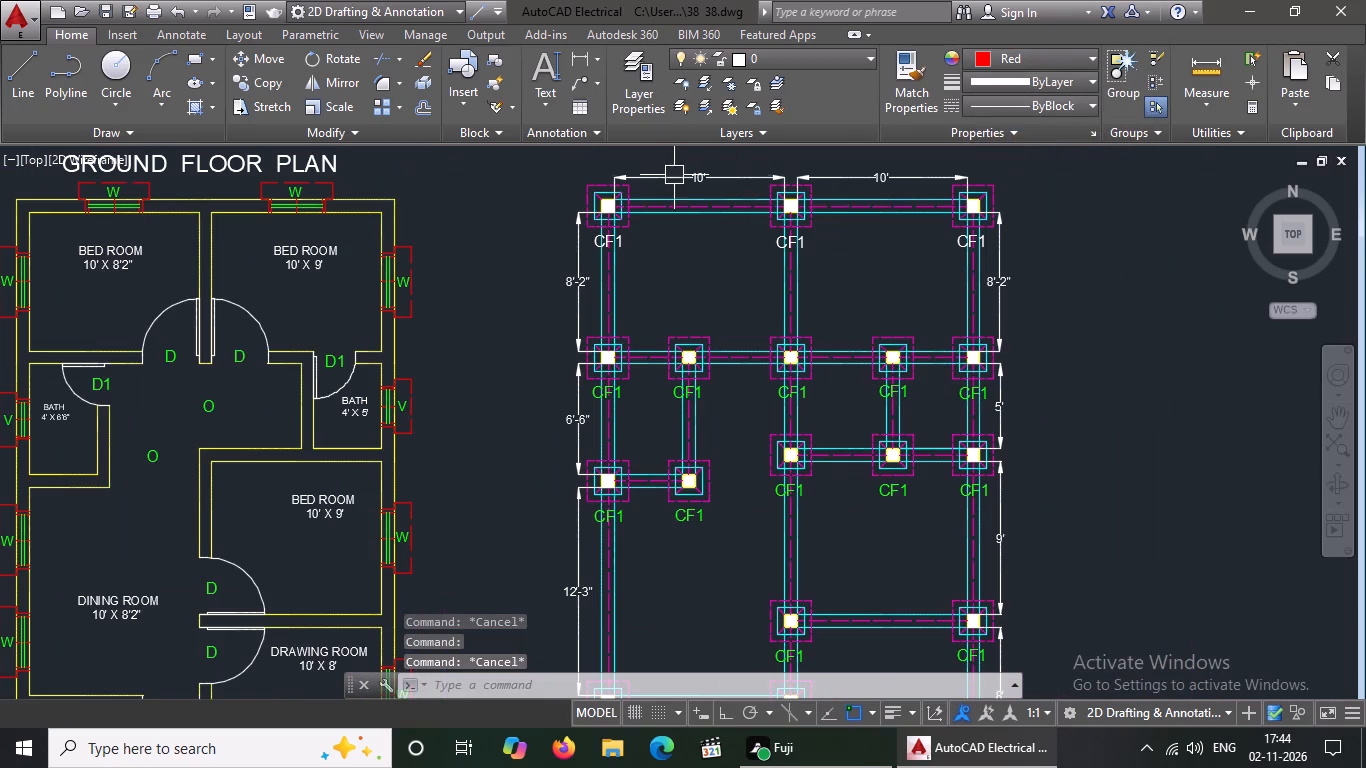
scroll(620, 197, up, 2)
click(609, 306)
drag(1015, 52, 1015, 61)
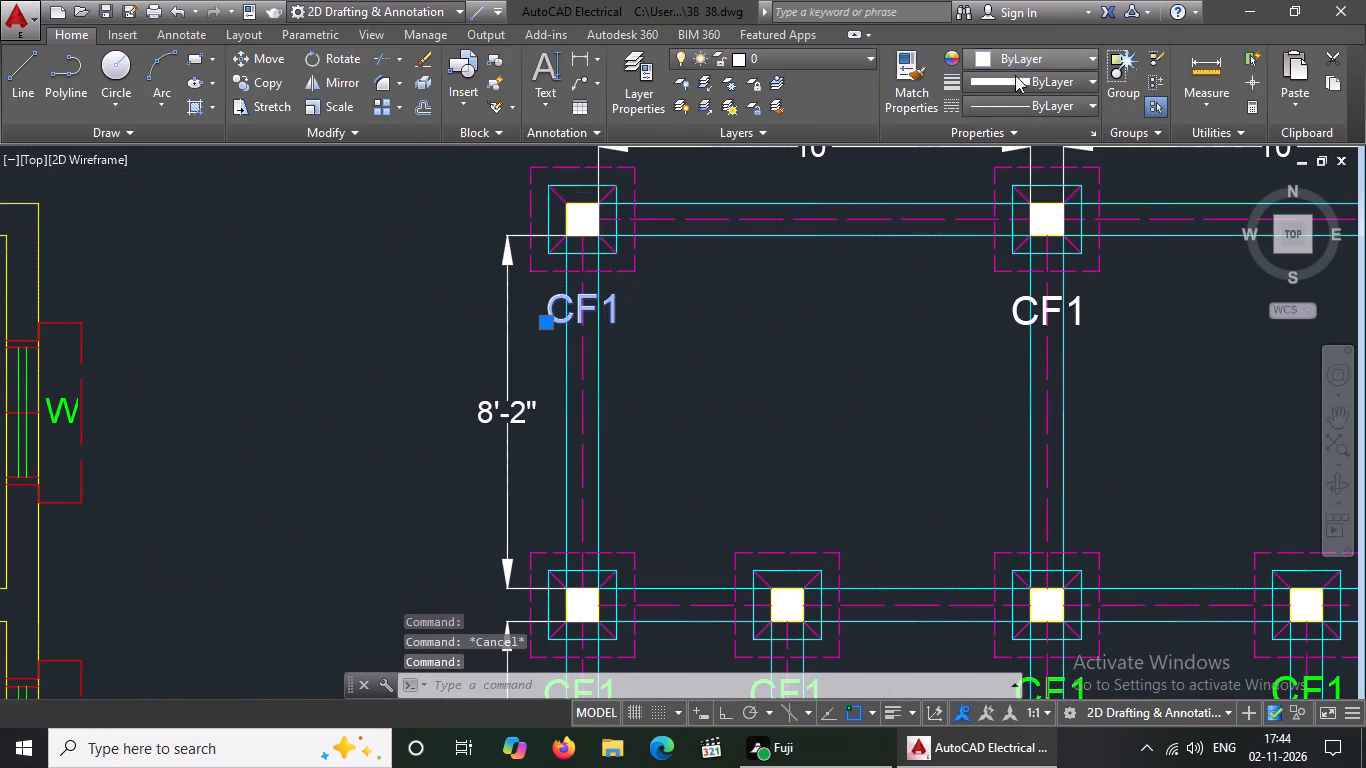
click(1022, 258)
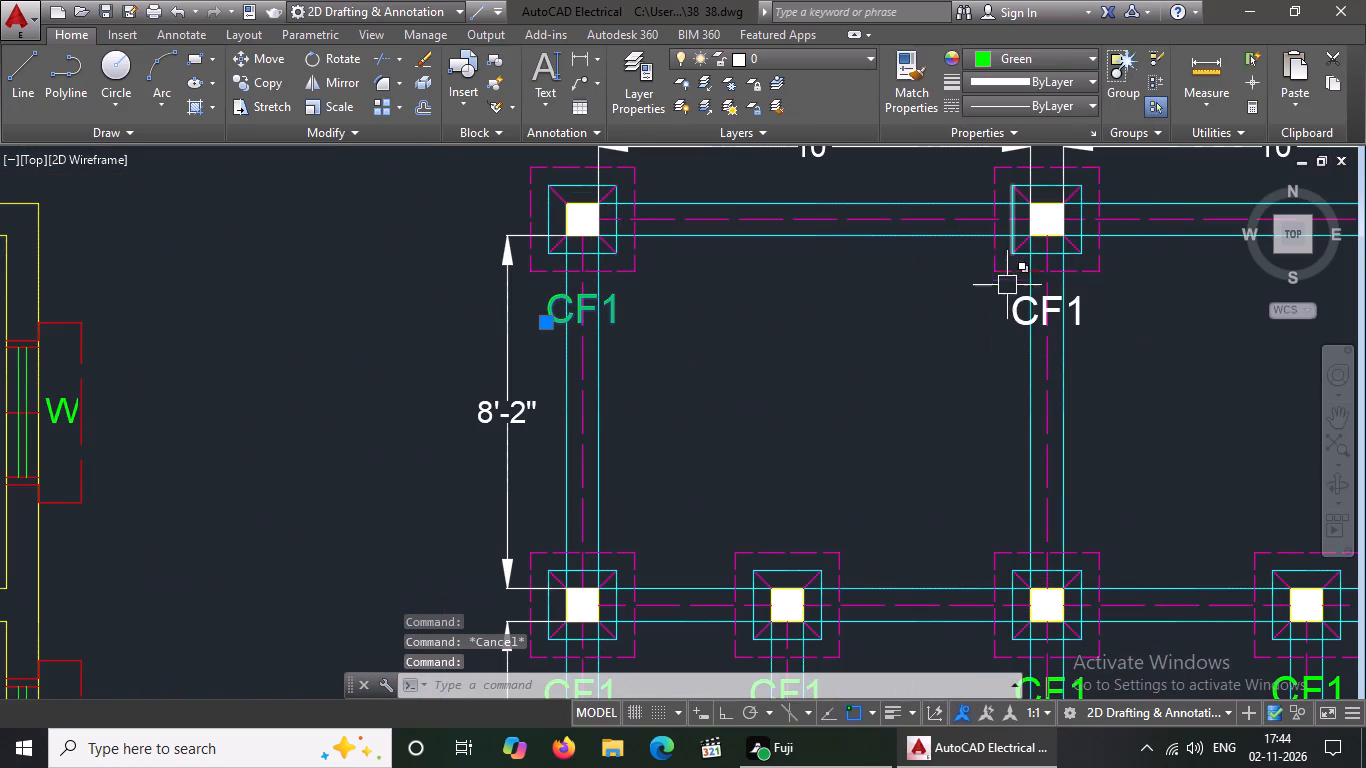
click(1008, 318)
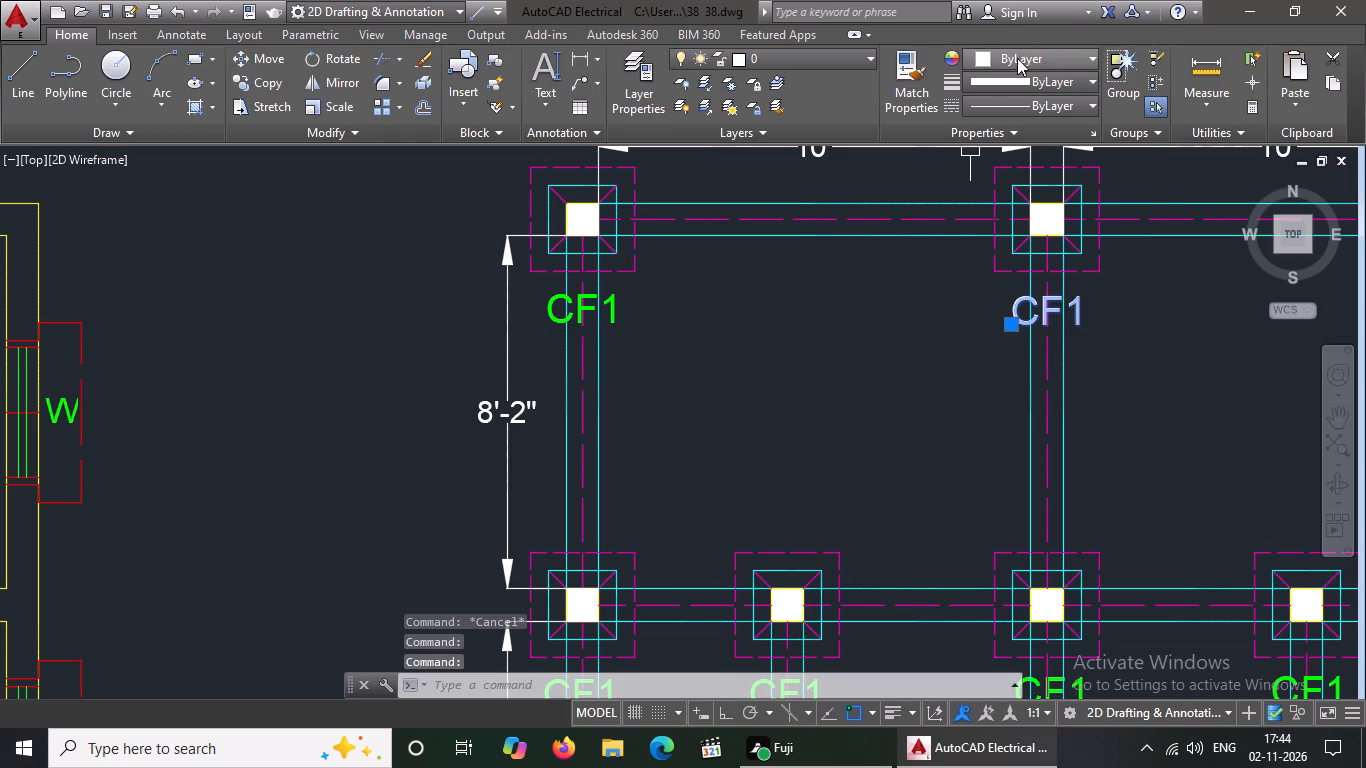
click(1021, 61)
click(1012, 266)
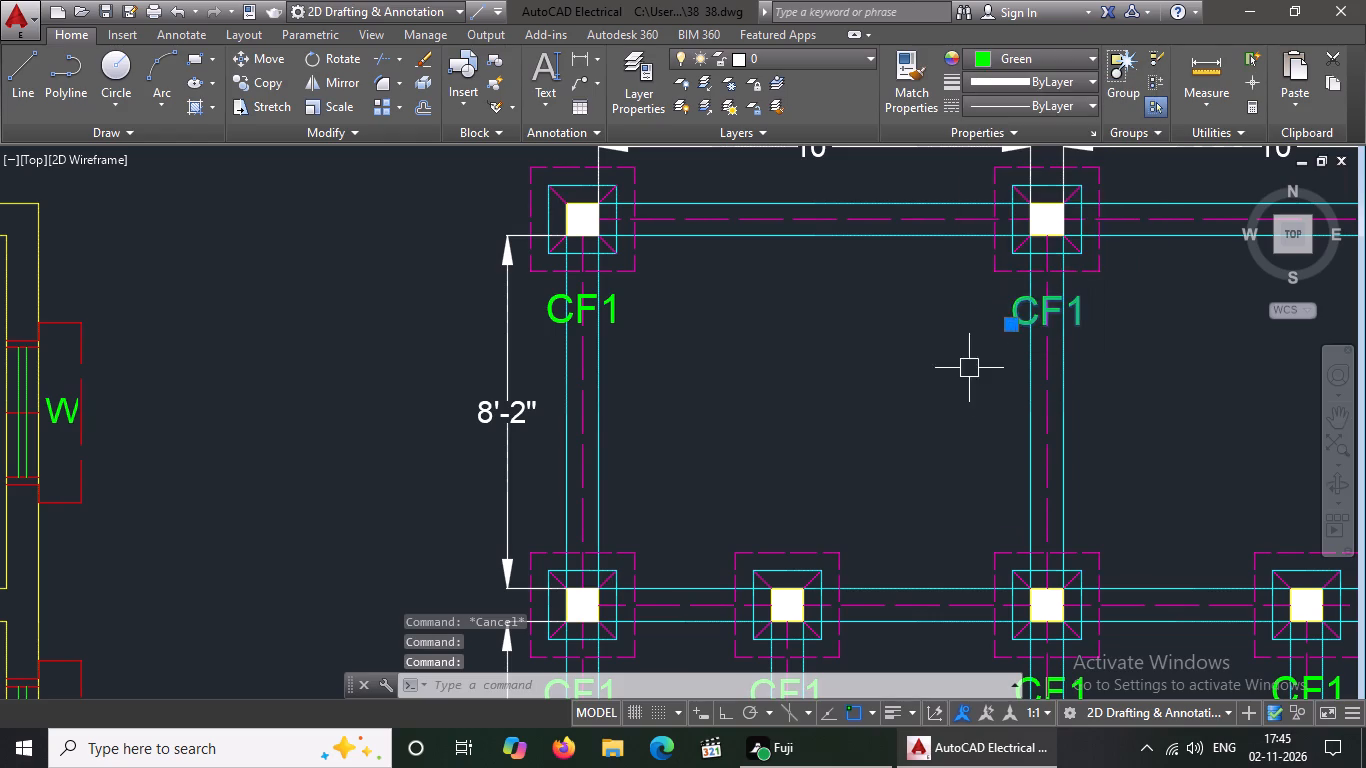
key(Escape)
scroll(900, 354, down, 2)
scroll(1111, 337, up, 3)
click(1160, 337)
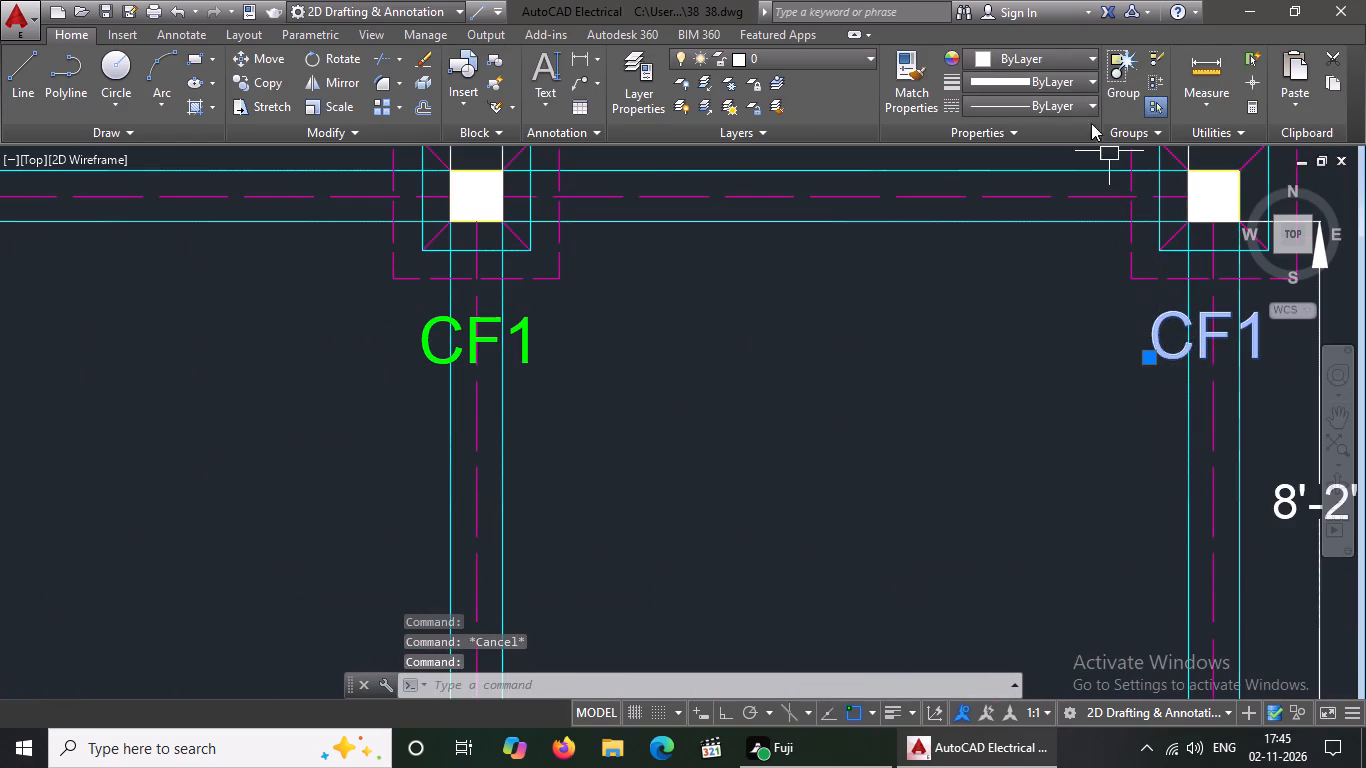
click(1039, 59)
click(1017, 261)
key(Escape)
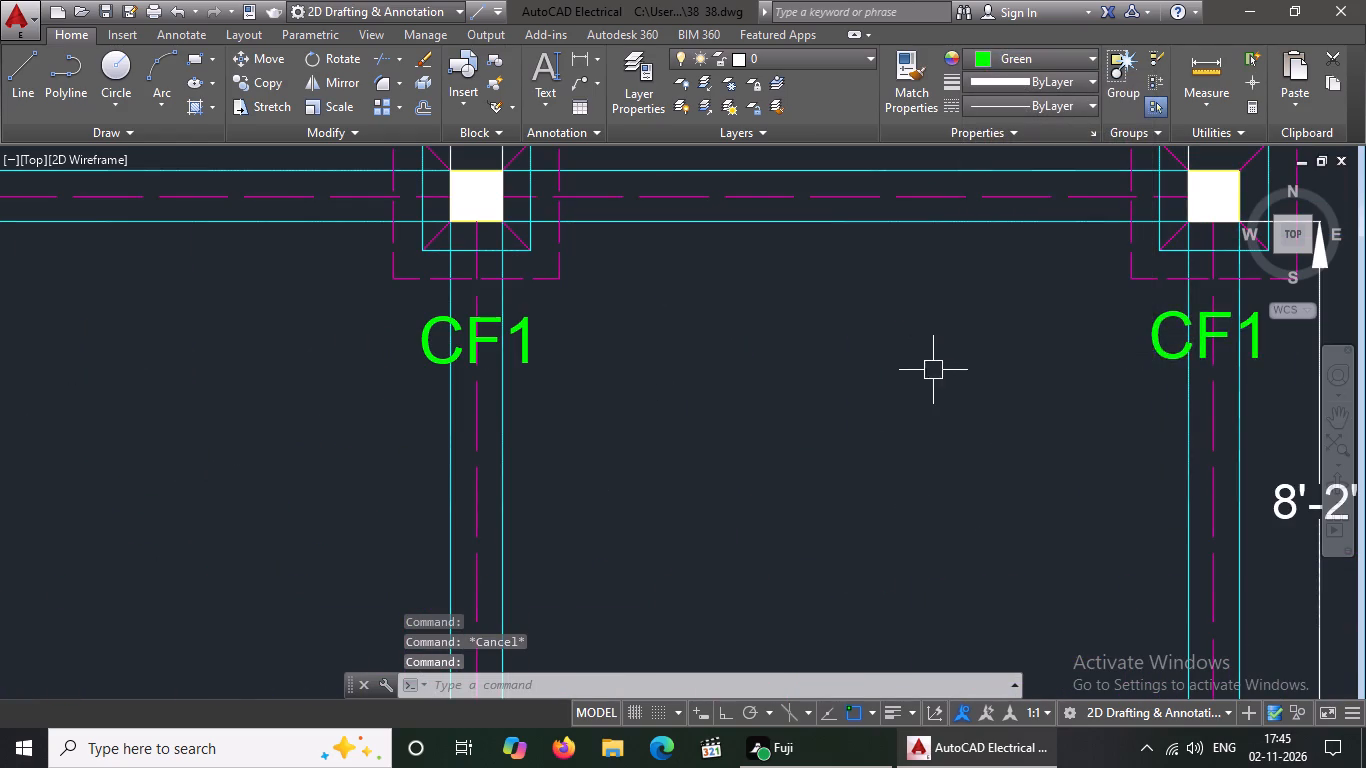
Copy the entire column footing plan with its title and dimensions to the empty area left of the ground floor plan.
scroll(933, 370, down, 6)
scroll(933, 373, up, 3)
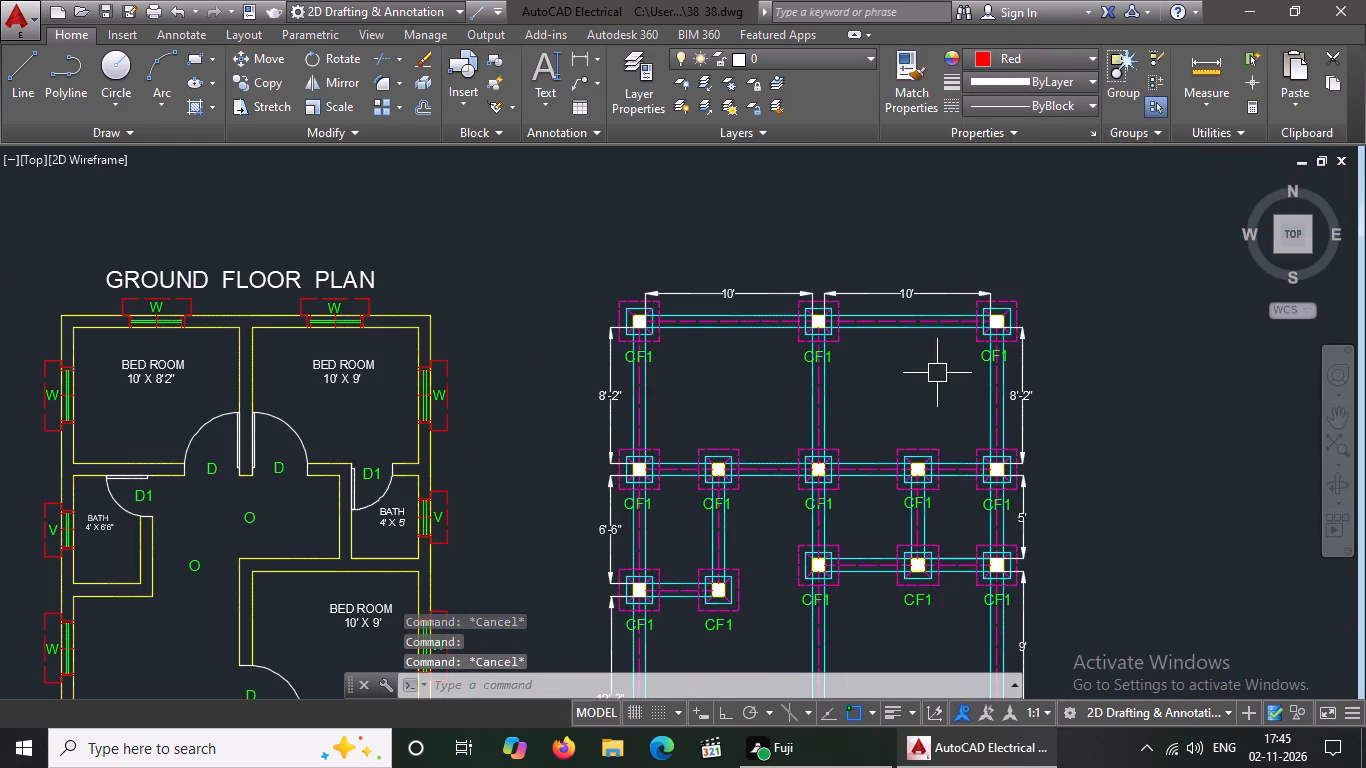
scroll(931, 354, down, 2)
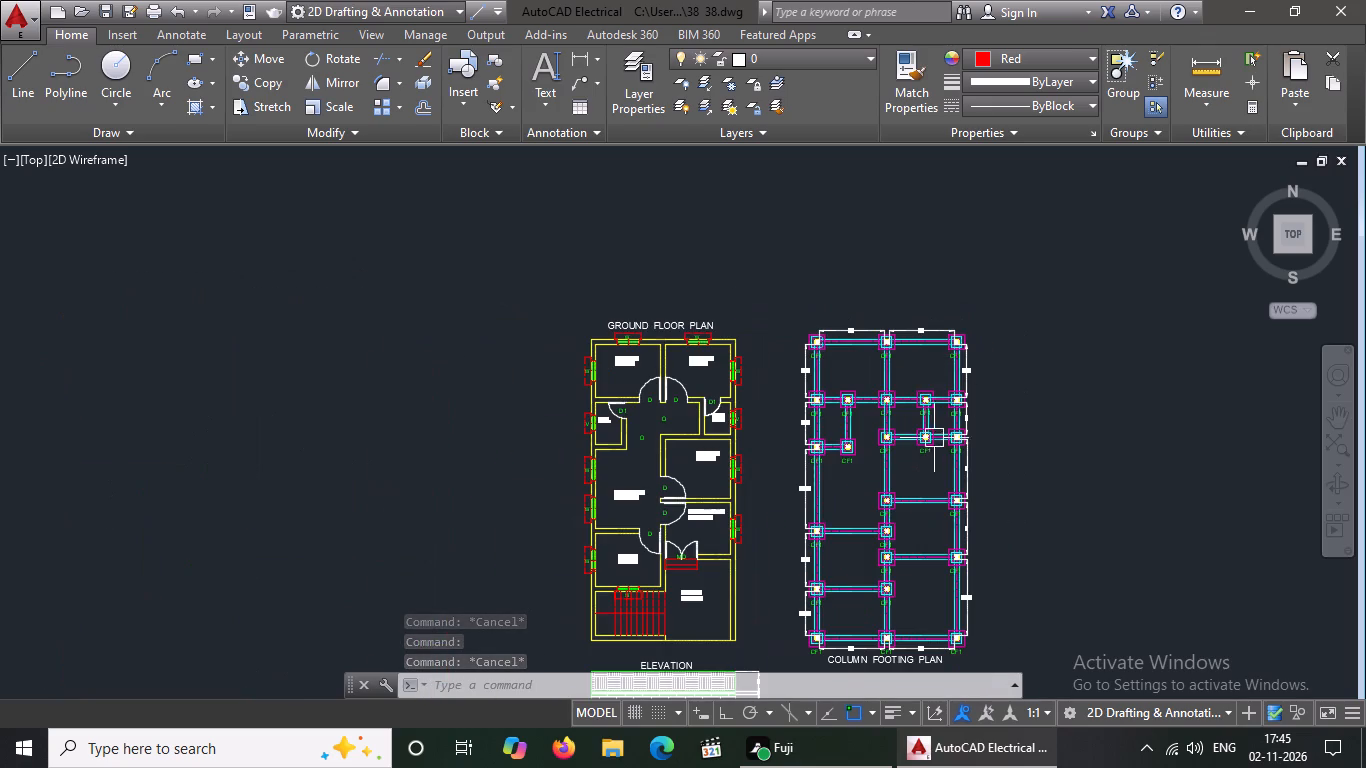
scroll(916, 358, down, 1)
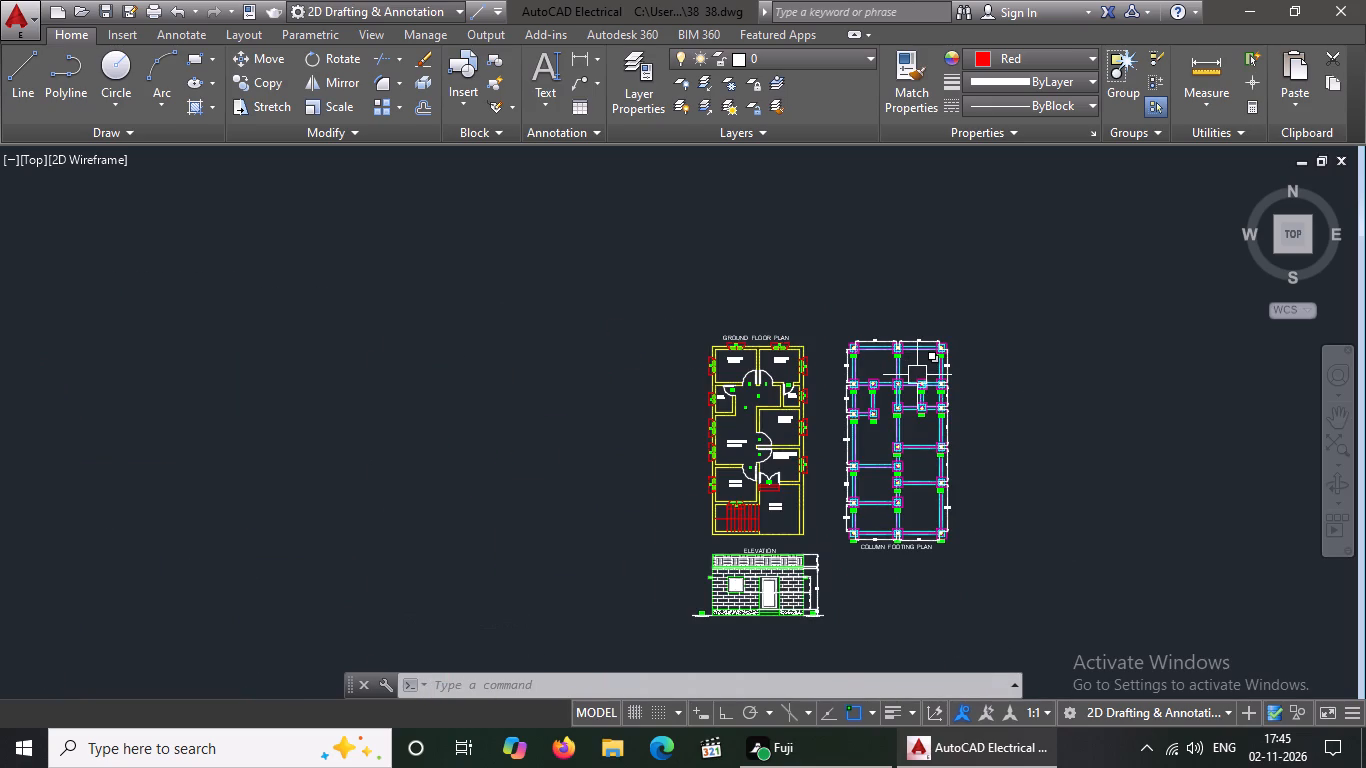
scroll(796, 501, up, 4)
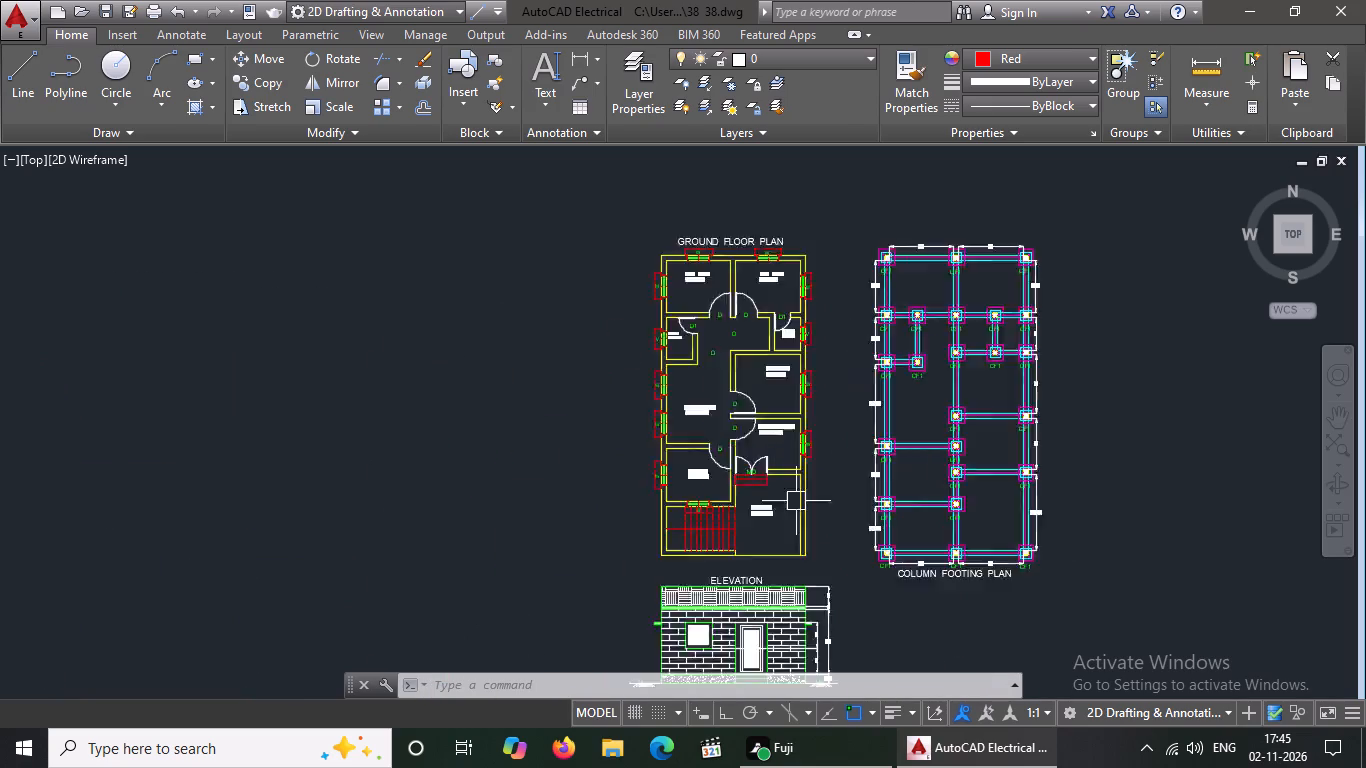
scroll(791, 403, down, 2)
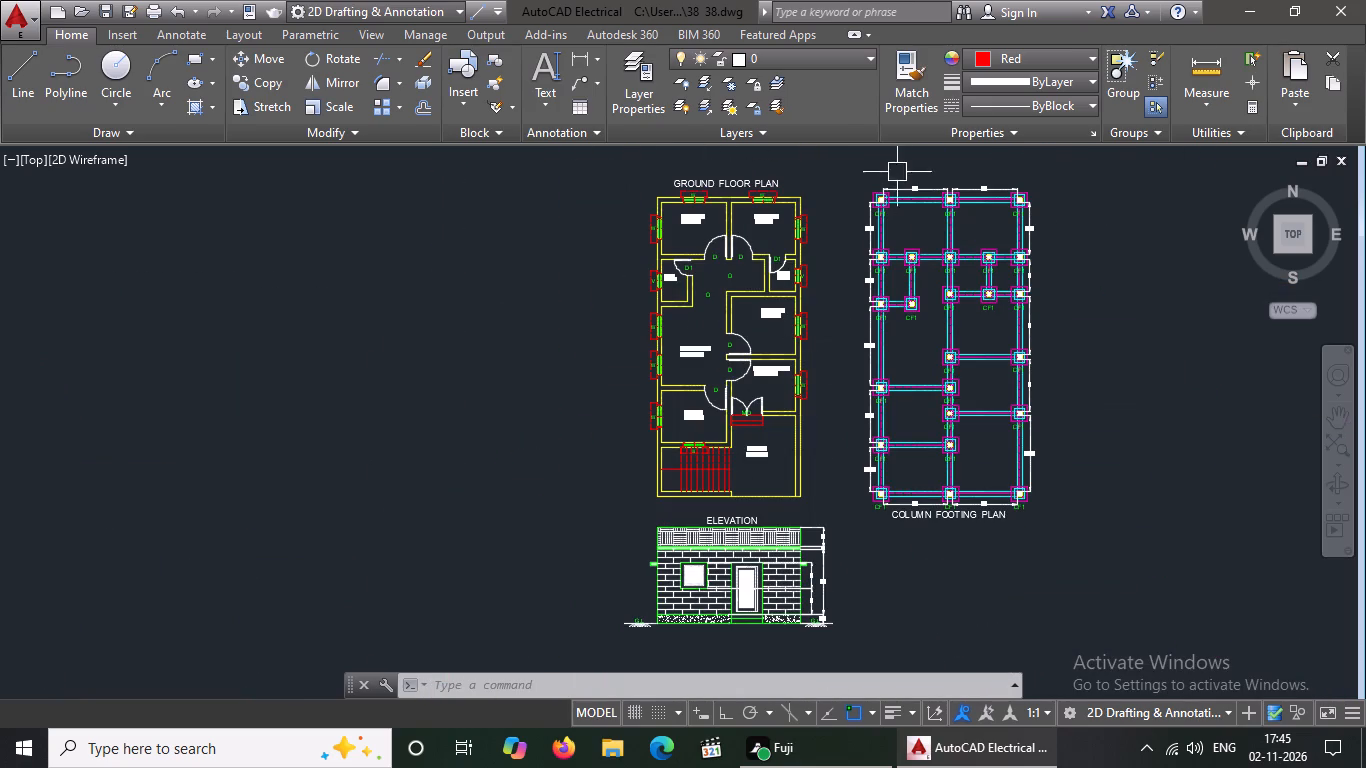
click(839, 166)
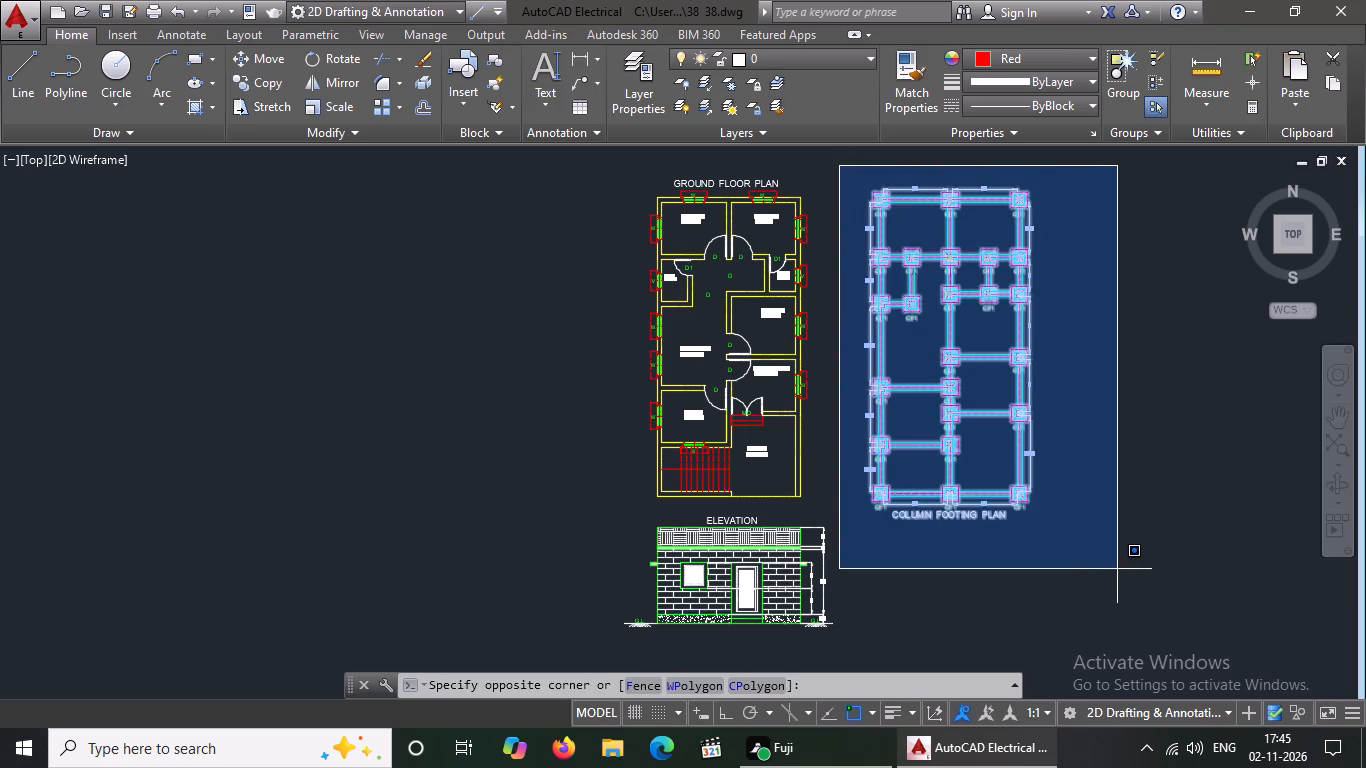
click(1114, 540)
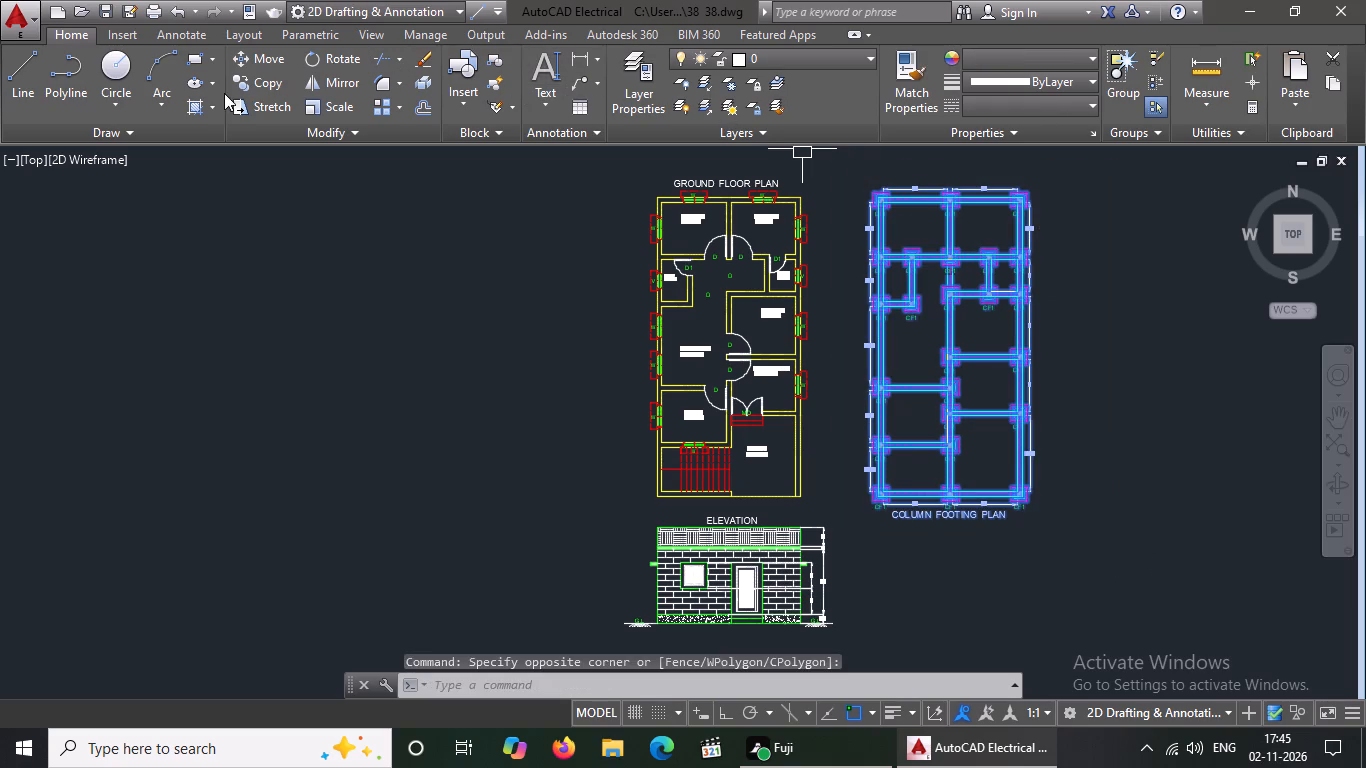
click(265, 83)
click(930, 356)
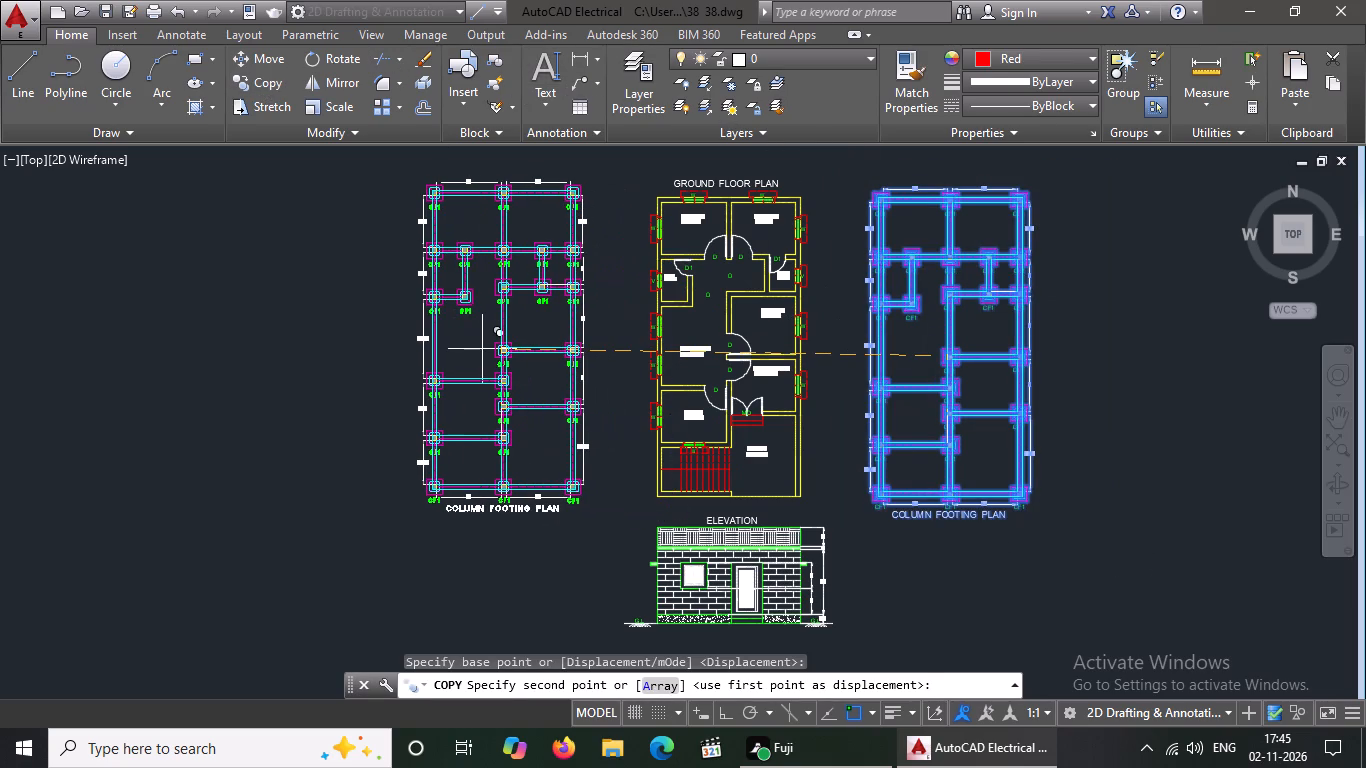
click(511, 352)
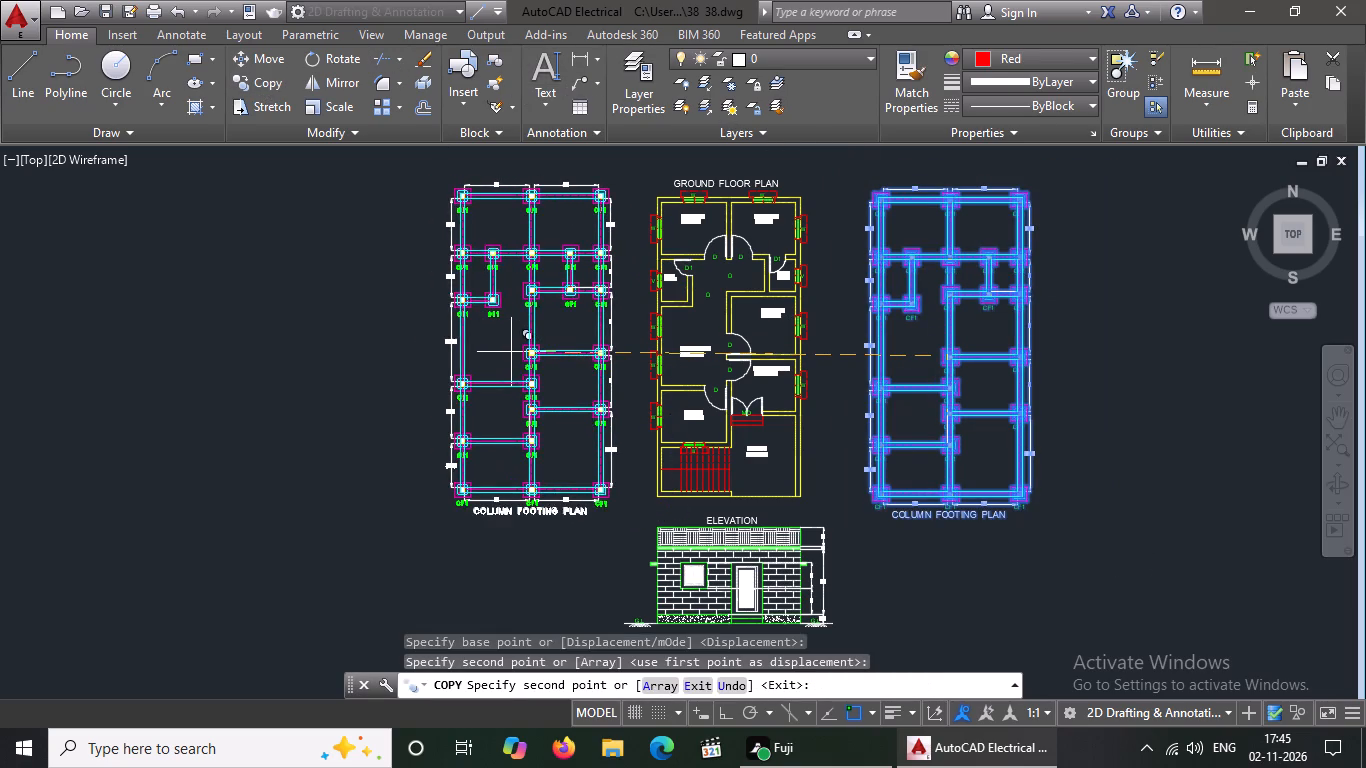
scroll(513, 355, down, 2)
key(Escape)
Delete the two 10' dimensions above the top beam of the copied footing plan.
scroll(466, 219, up, 2)
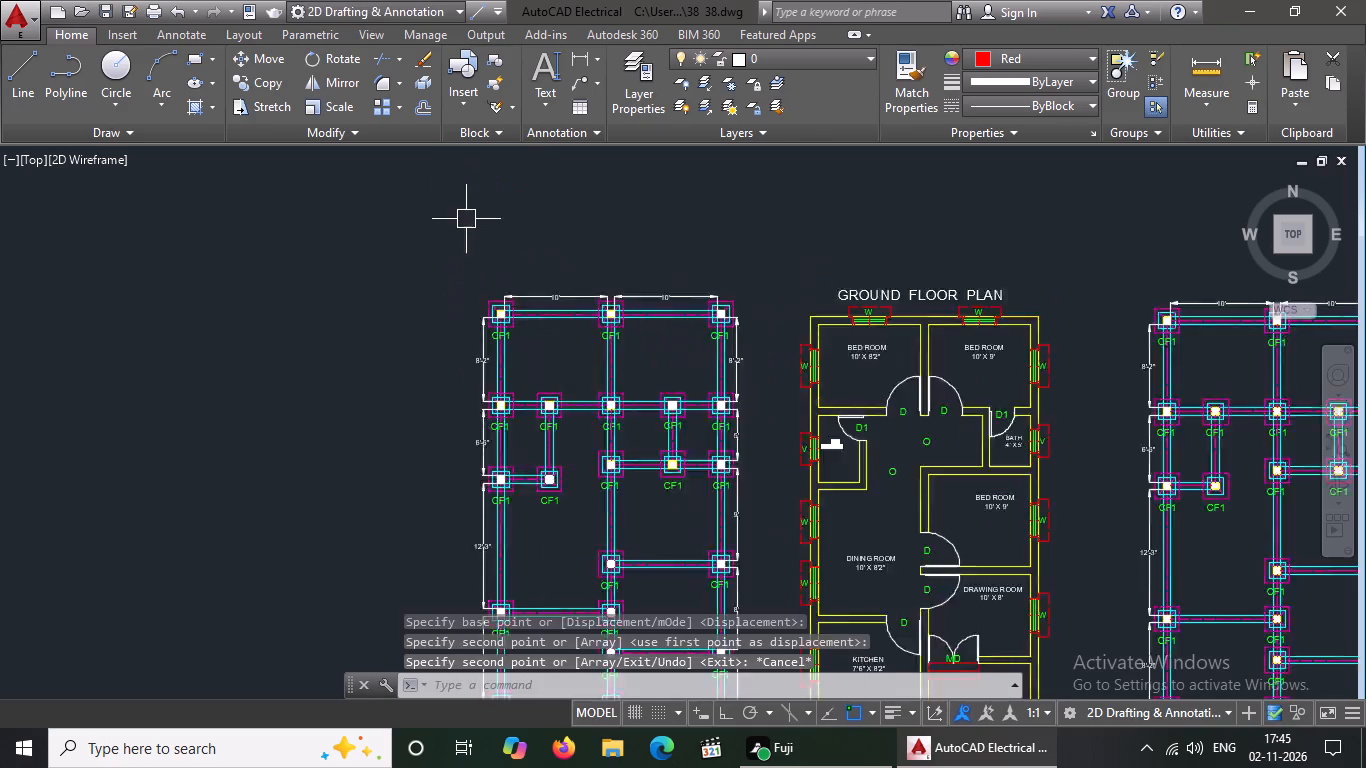
scroll(466, 219, up, 1)
scroll(569, 181, down, 3)
scroll(656, 213, up, 3)
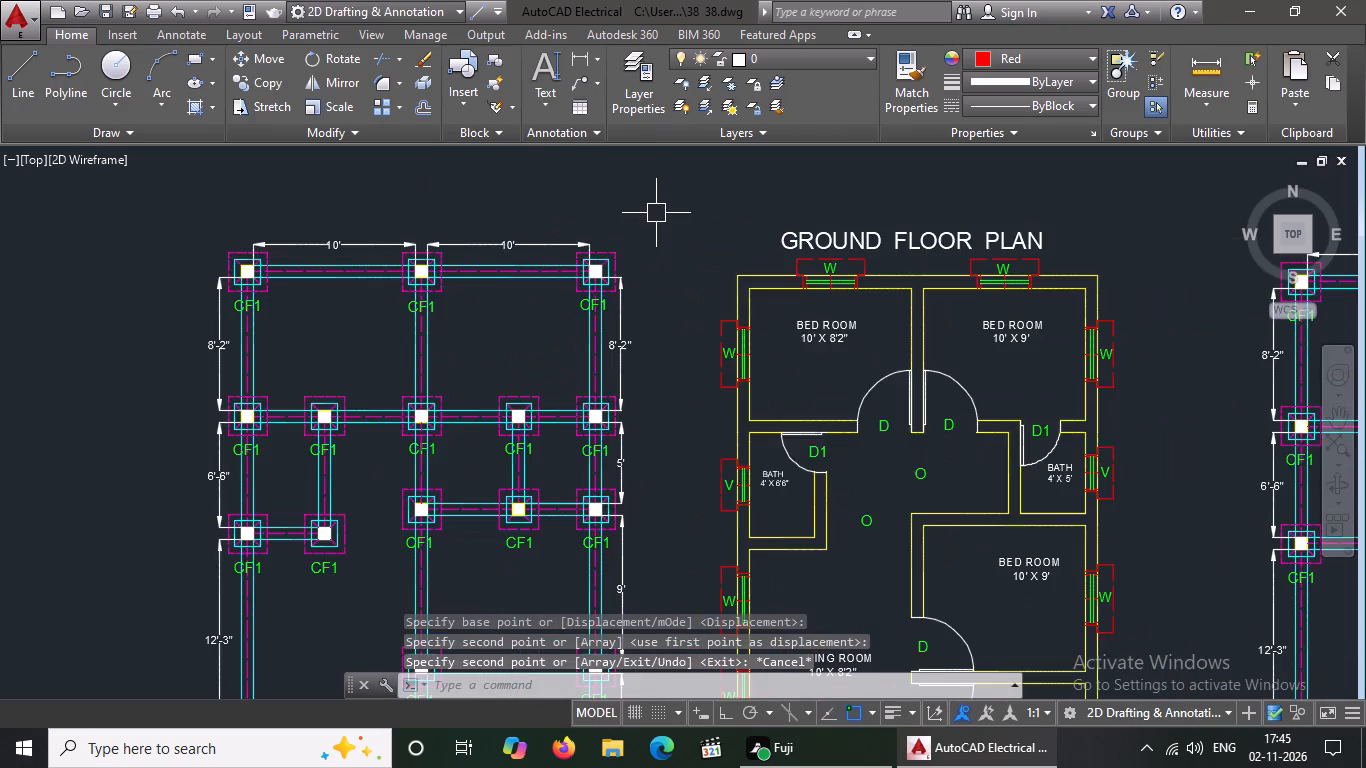
scroll(592, 212, up, 1)
click(512, 257)
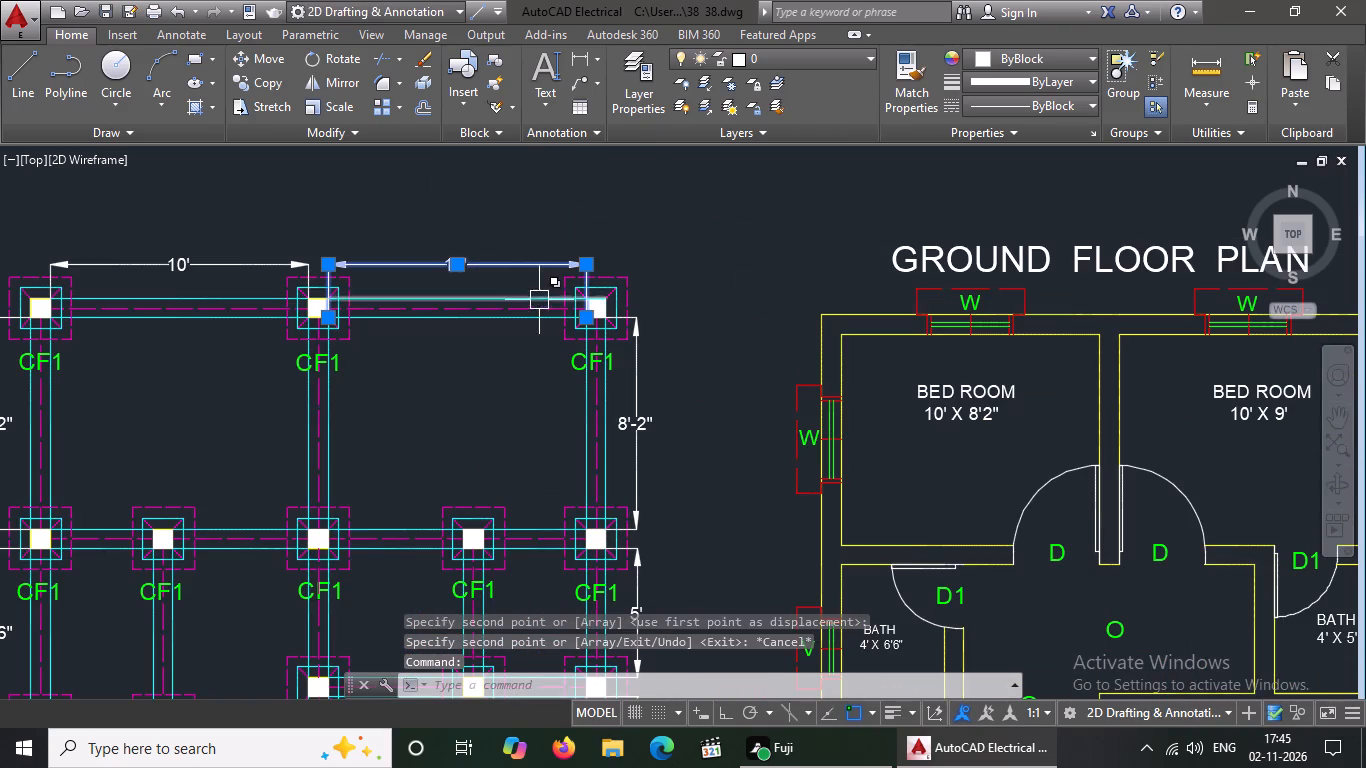
key(Delete)
click(226, 259)
key(Delete)
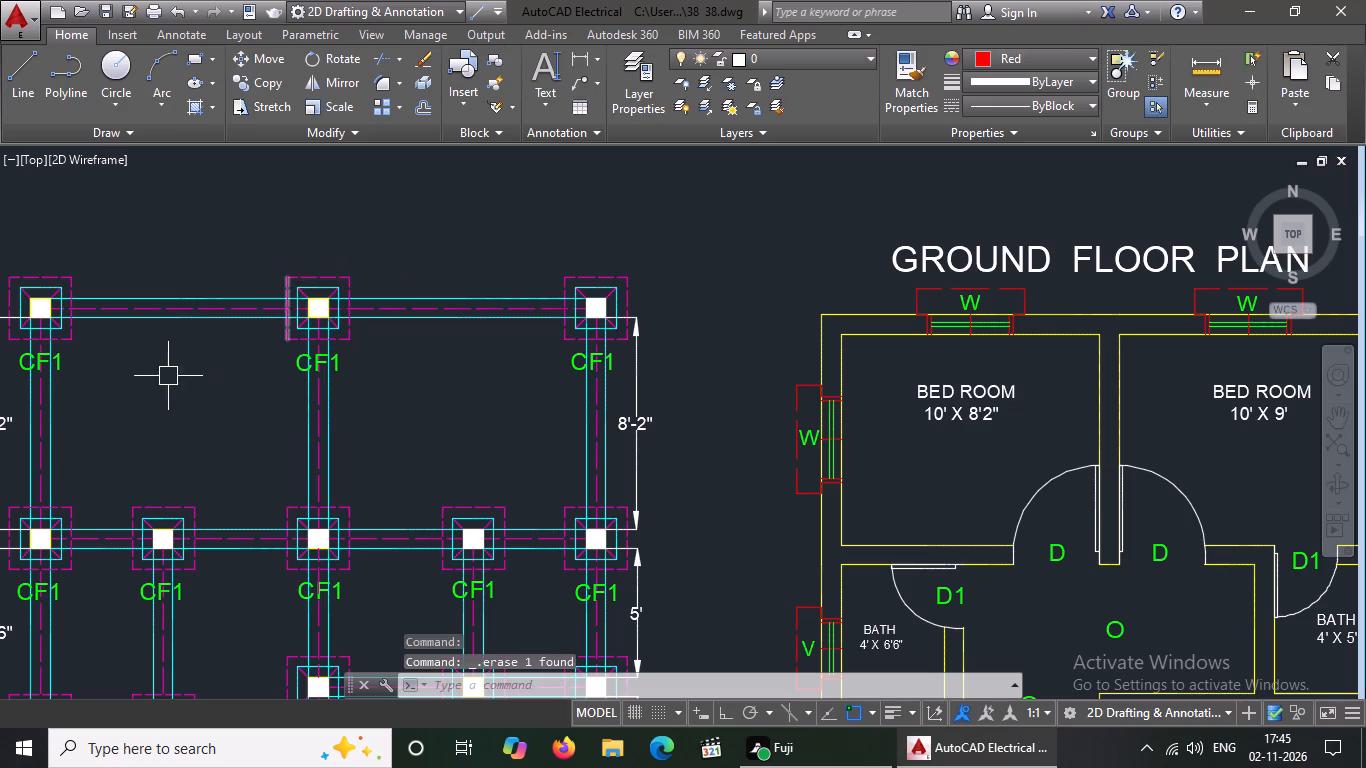
Delete the three CF1 labels below the top footing row of the copied plan.
scroll(207, 331, down, 2)
scroll(165, 344, up, 2)
click(133, 342)
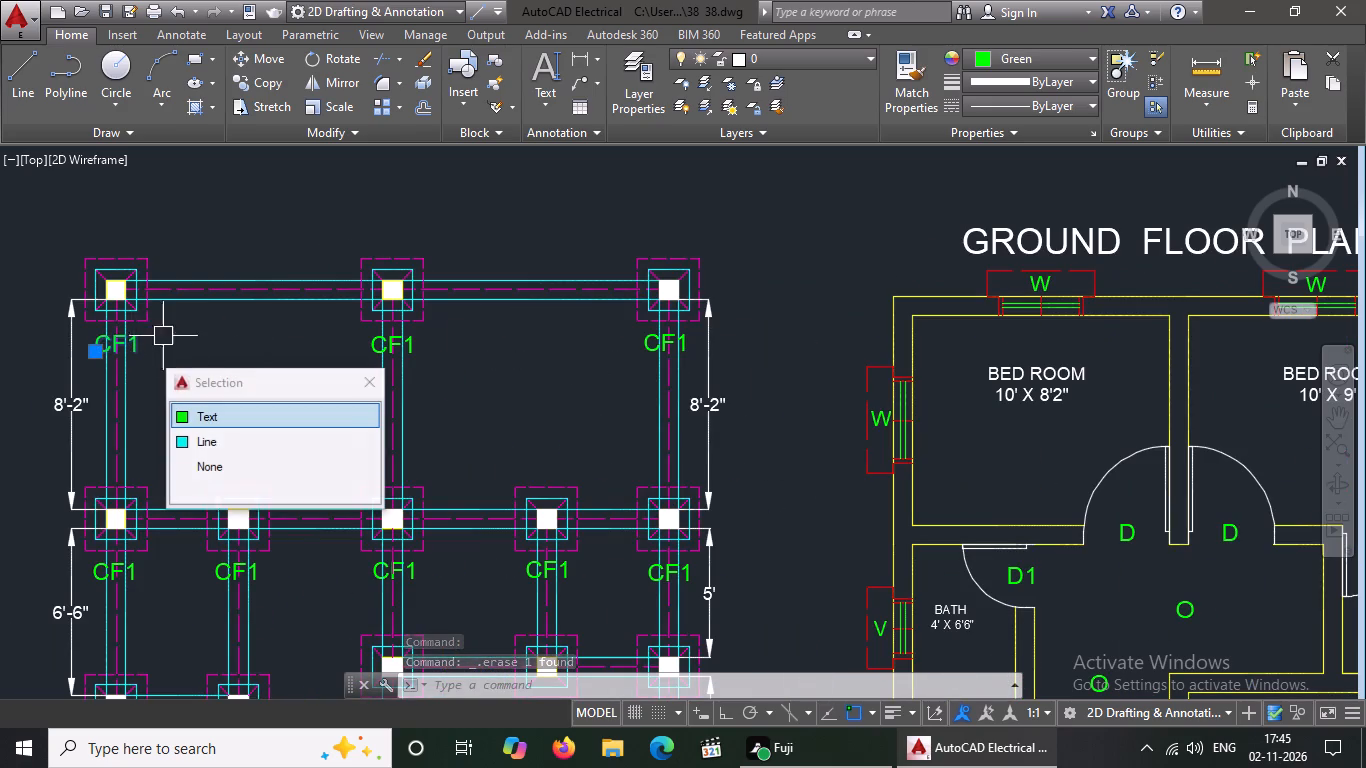
key(Delete)
key(Delete)
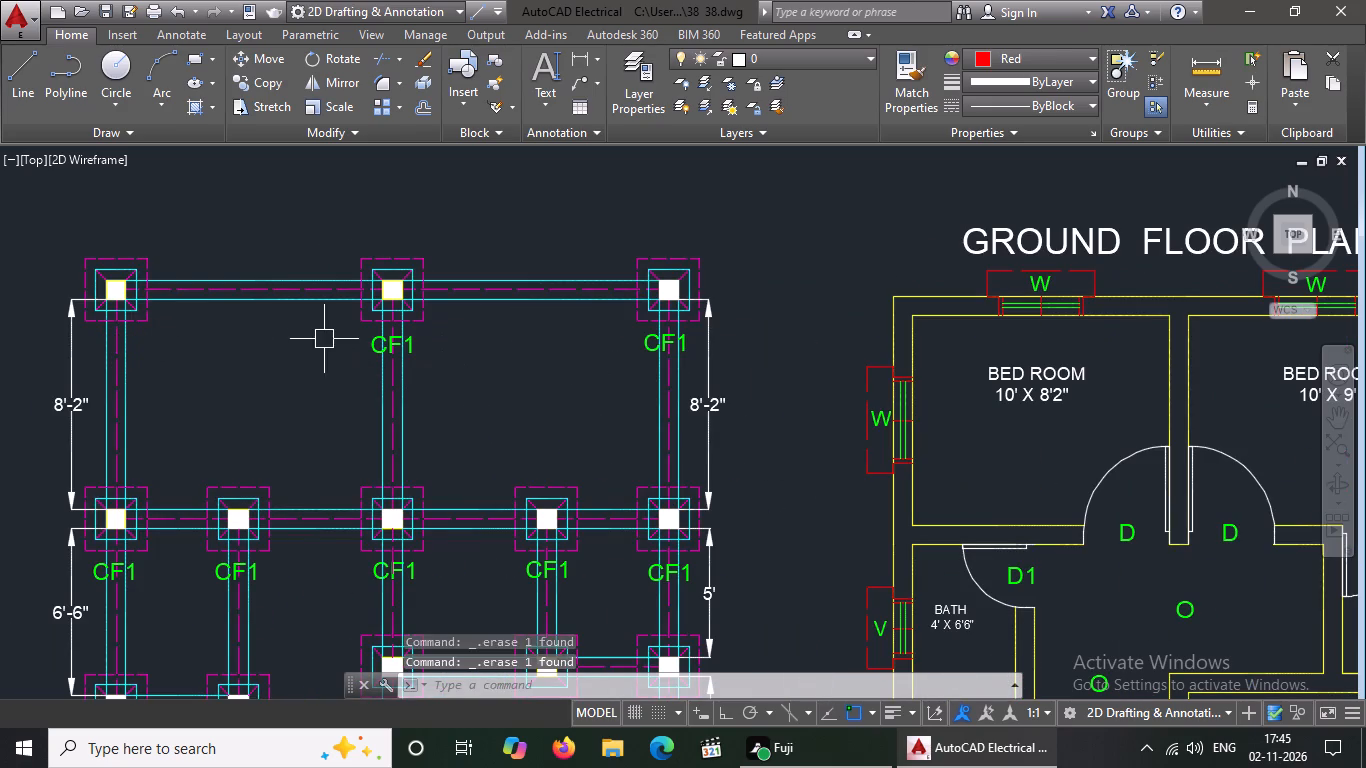
click(372, 338)
key(Delete)
click(650, 334)
key(Delete)
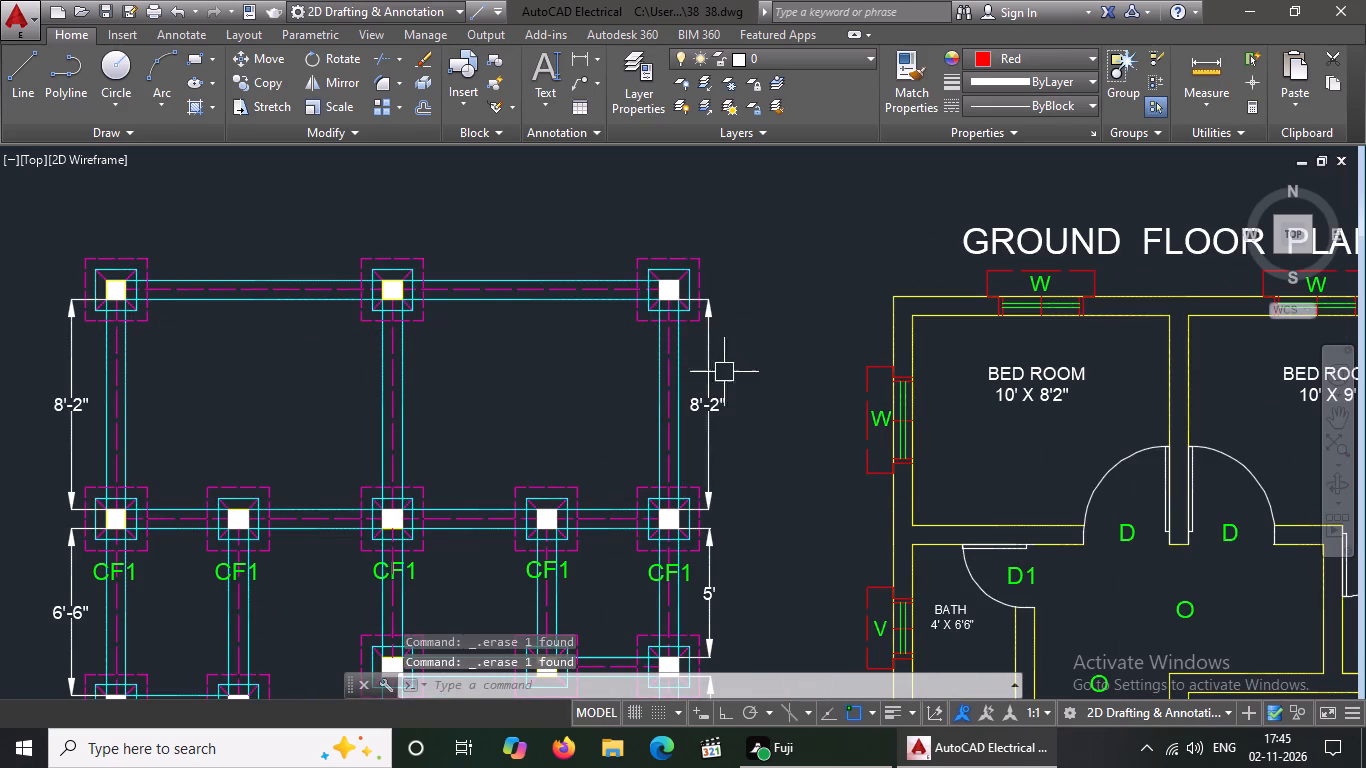
Delete the 8'-2" dimensions on both sides of the copied plan's top bay.
click(709, 399)
key(Delete)
click(70, 411)
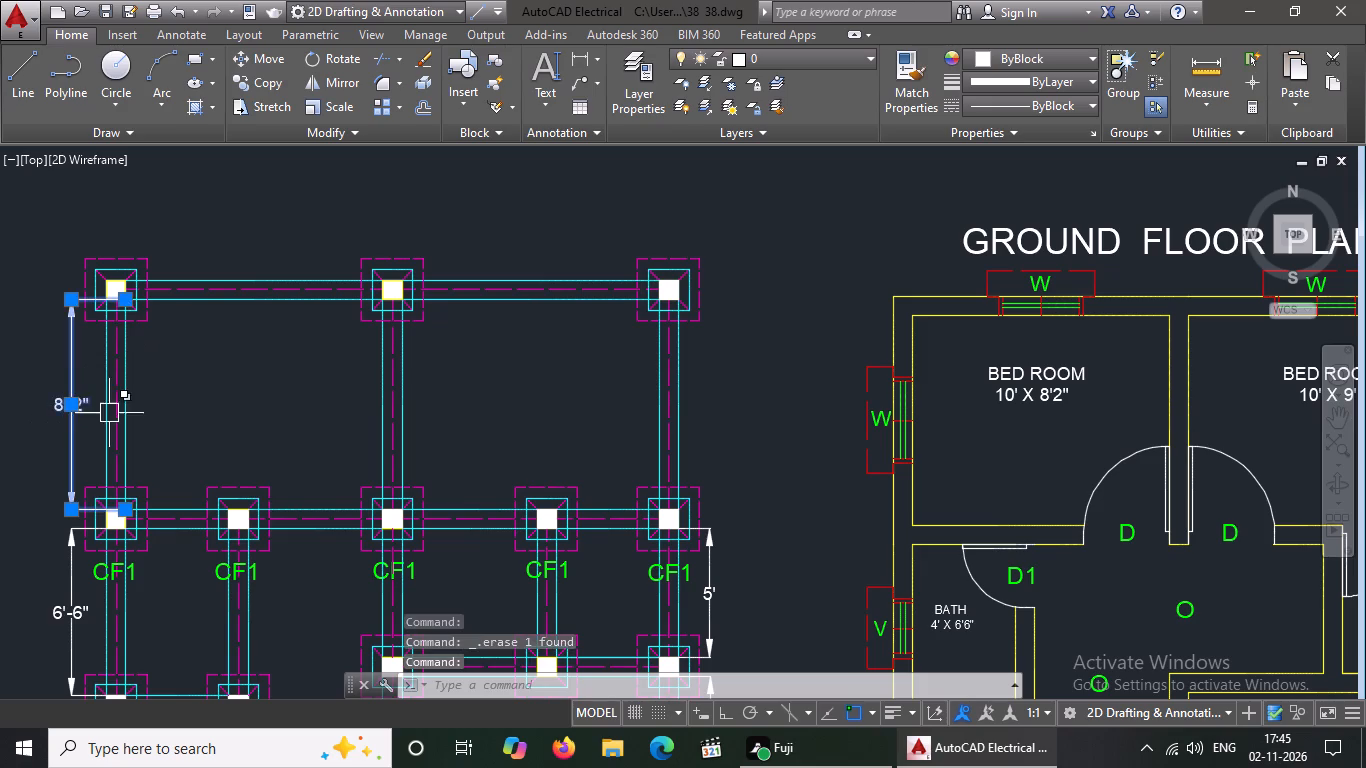
key(Delete)
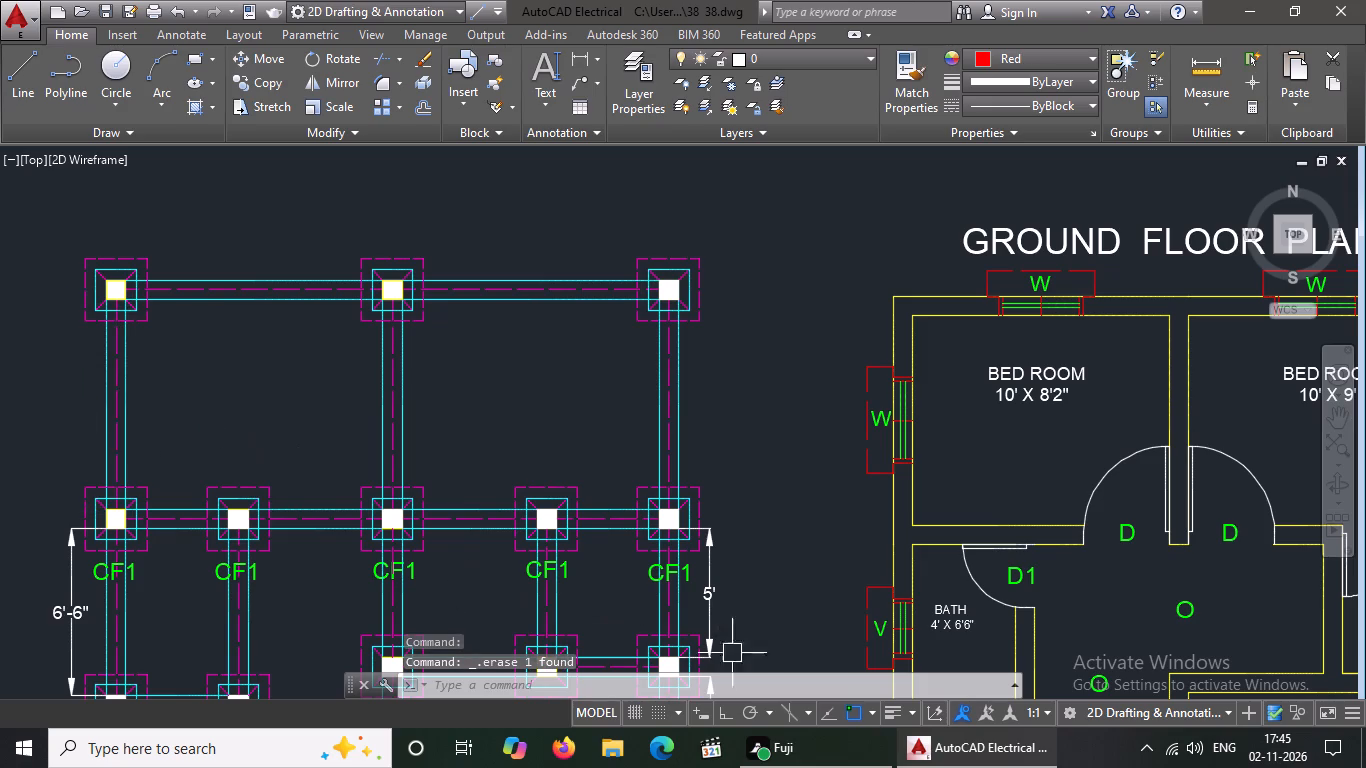
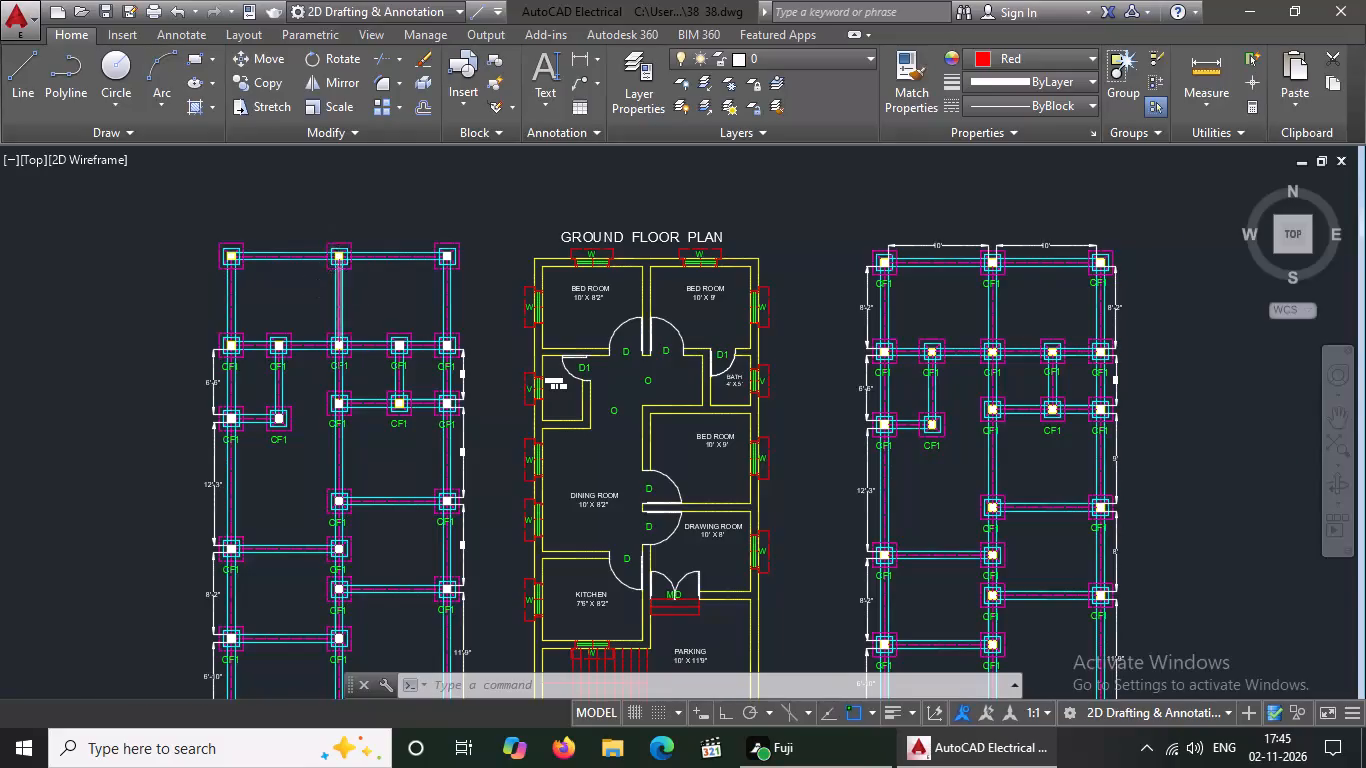
Delete the 6'-6" dimension on the left side of the copied footing plan.
scroll(337, 298, up, 2)
scroll(337, 286, down, 4)
scroll(318, 378, up, 2)
scroll(268, 236, up, 3)
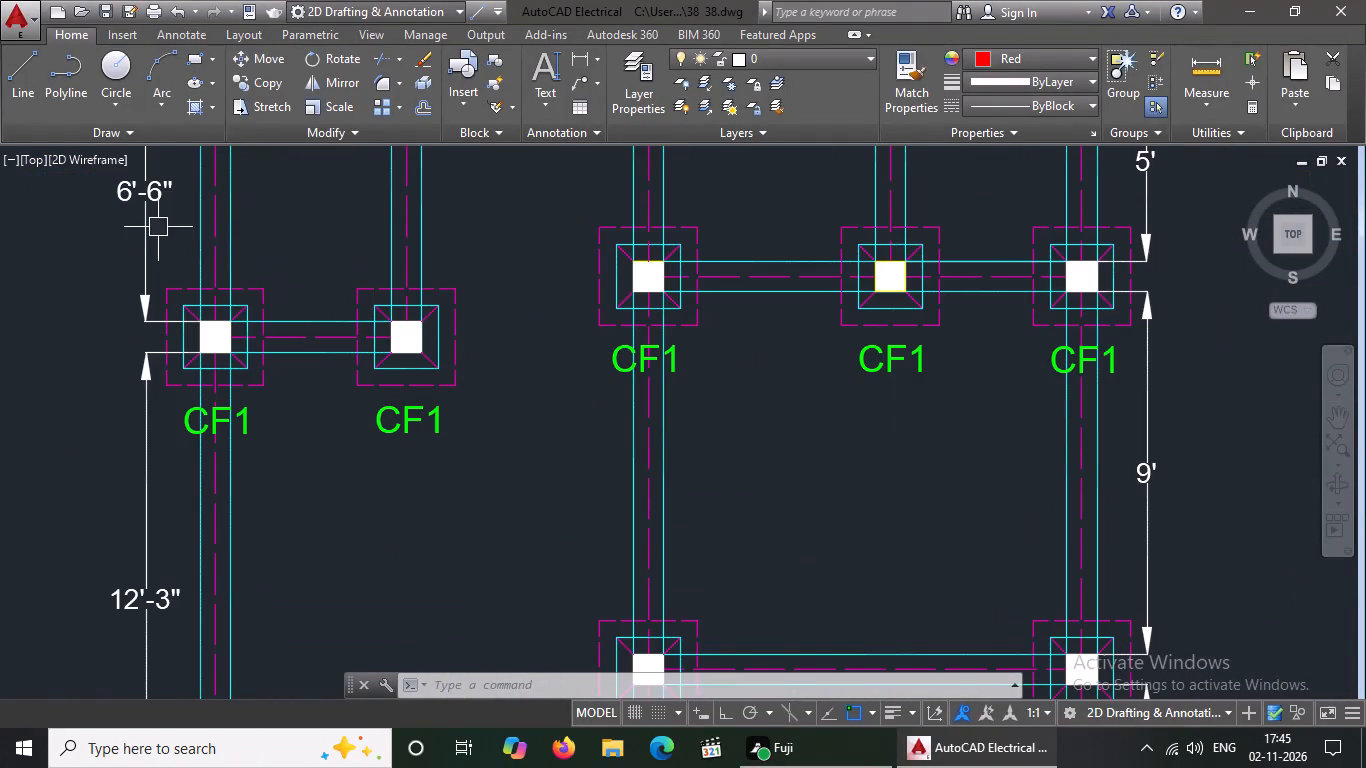
click(157, 226)
click(141, 218)
click(135, 195)
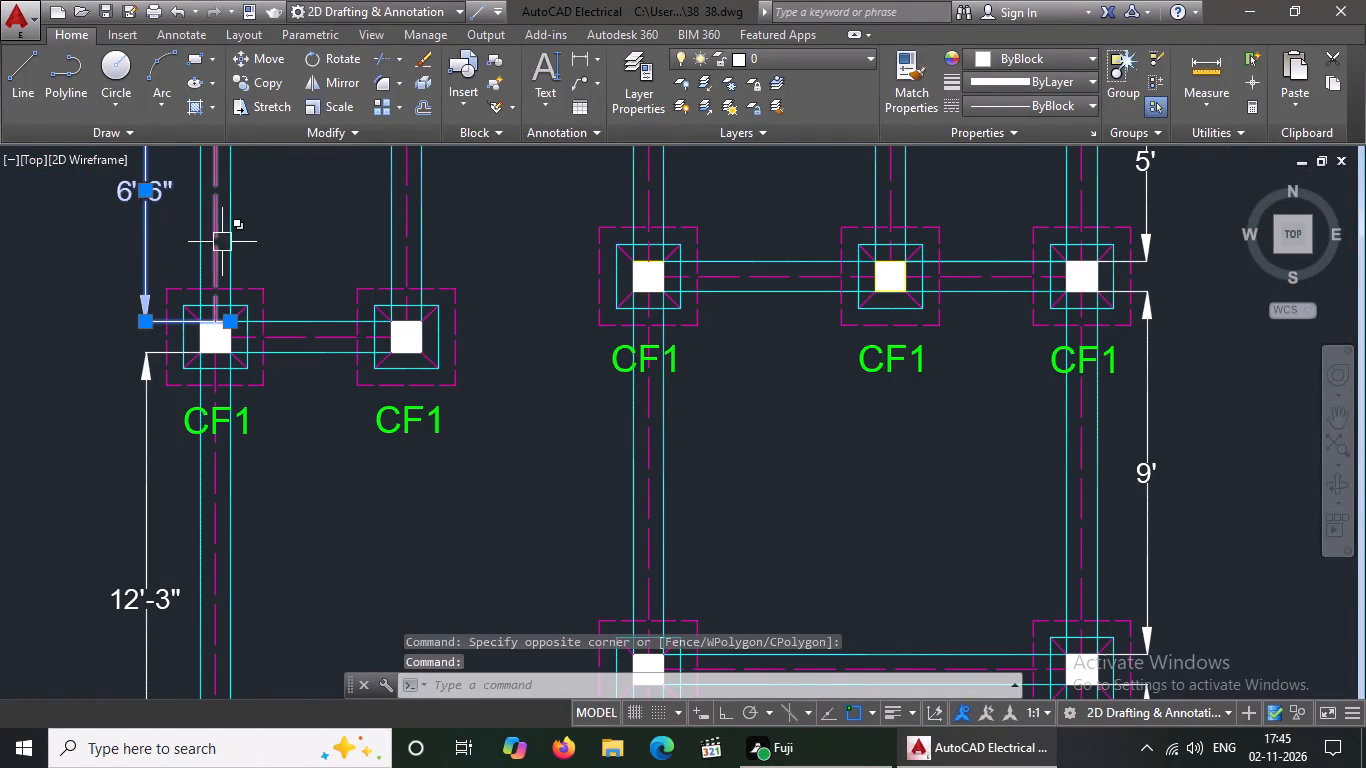
key(Delete)
Delete the five CF1 labels below the second footing row of the copied plan.
scroll(287, 298, down, 4)
scroll(290, 249, up, 3)
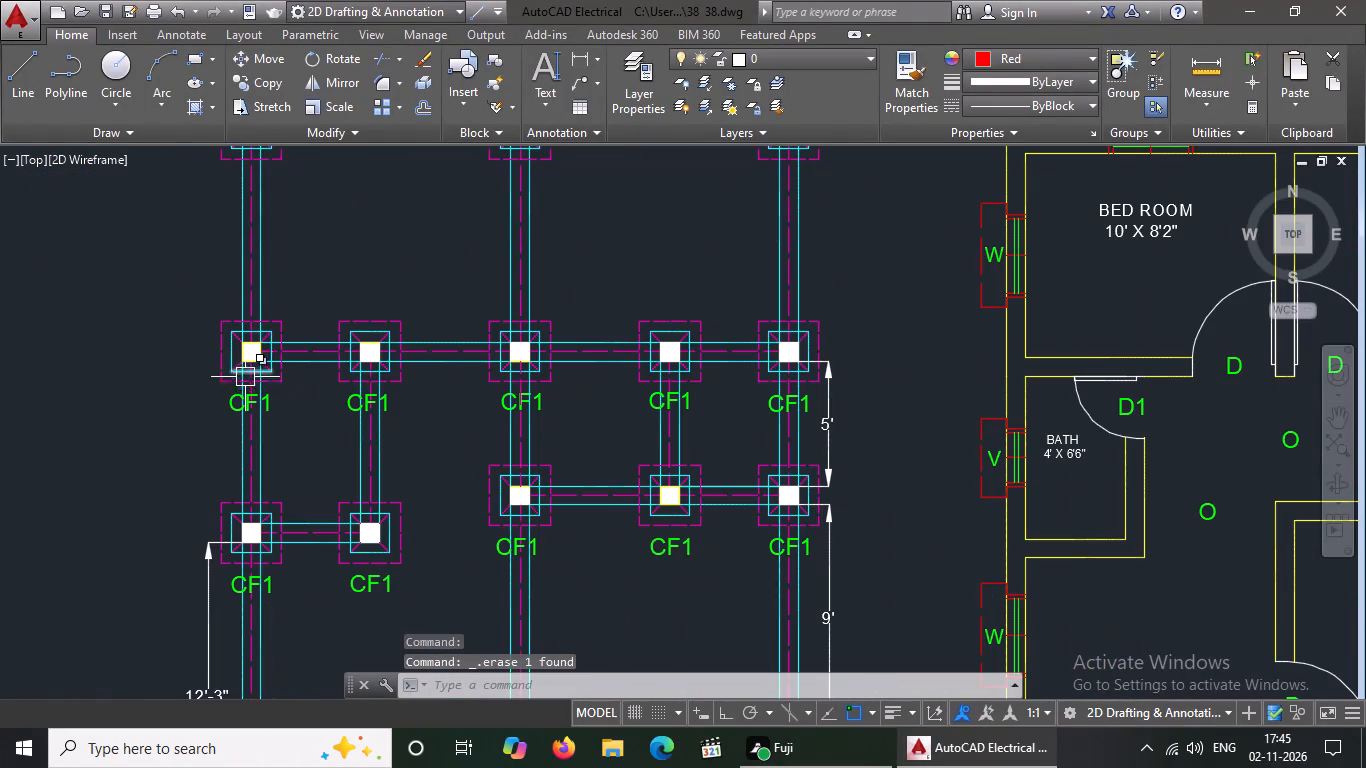
click(229, 408)
key(Delete)
click(349, 407)
key(Delete)
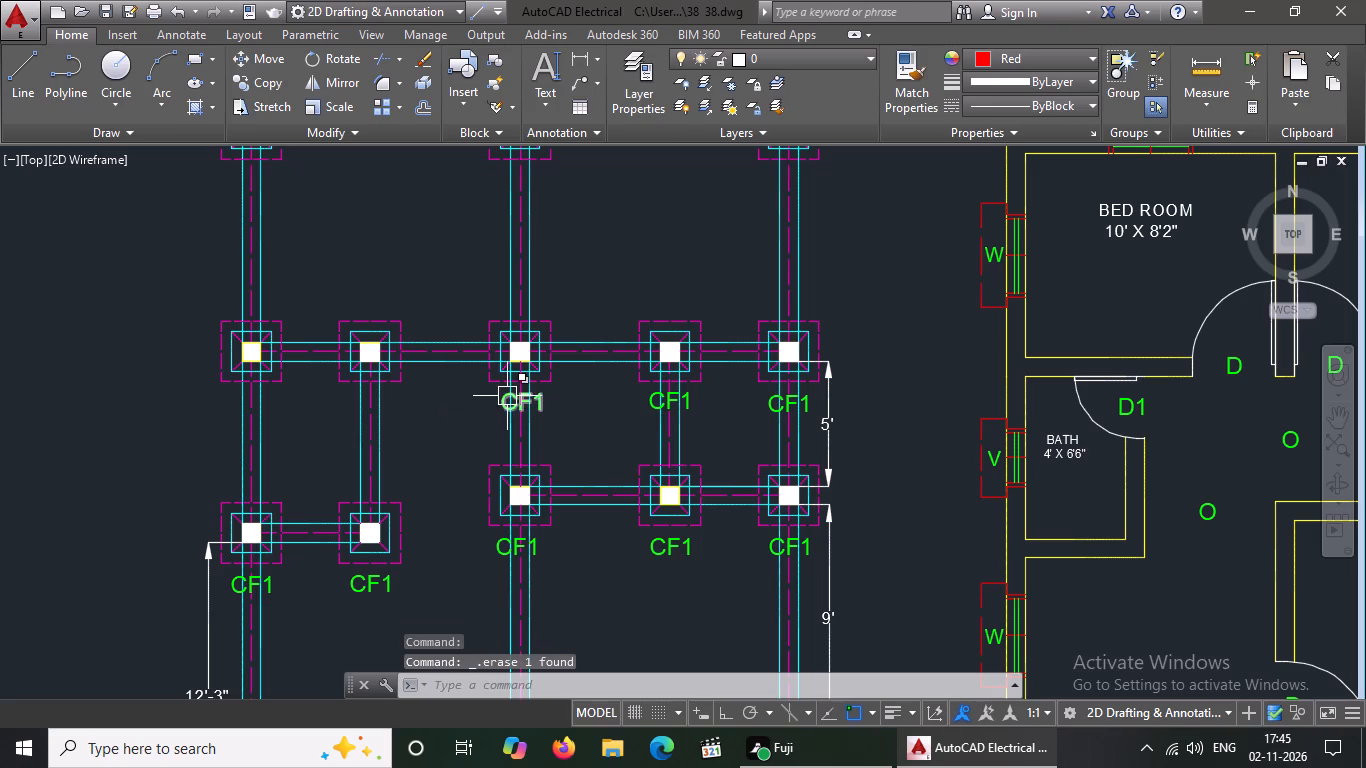
click(508, 395)
key(Delete)
click(652, 400)
key(Delete)
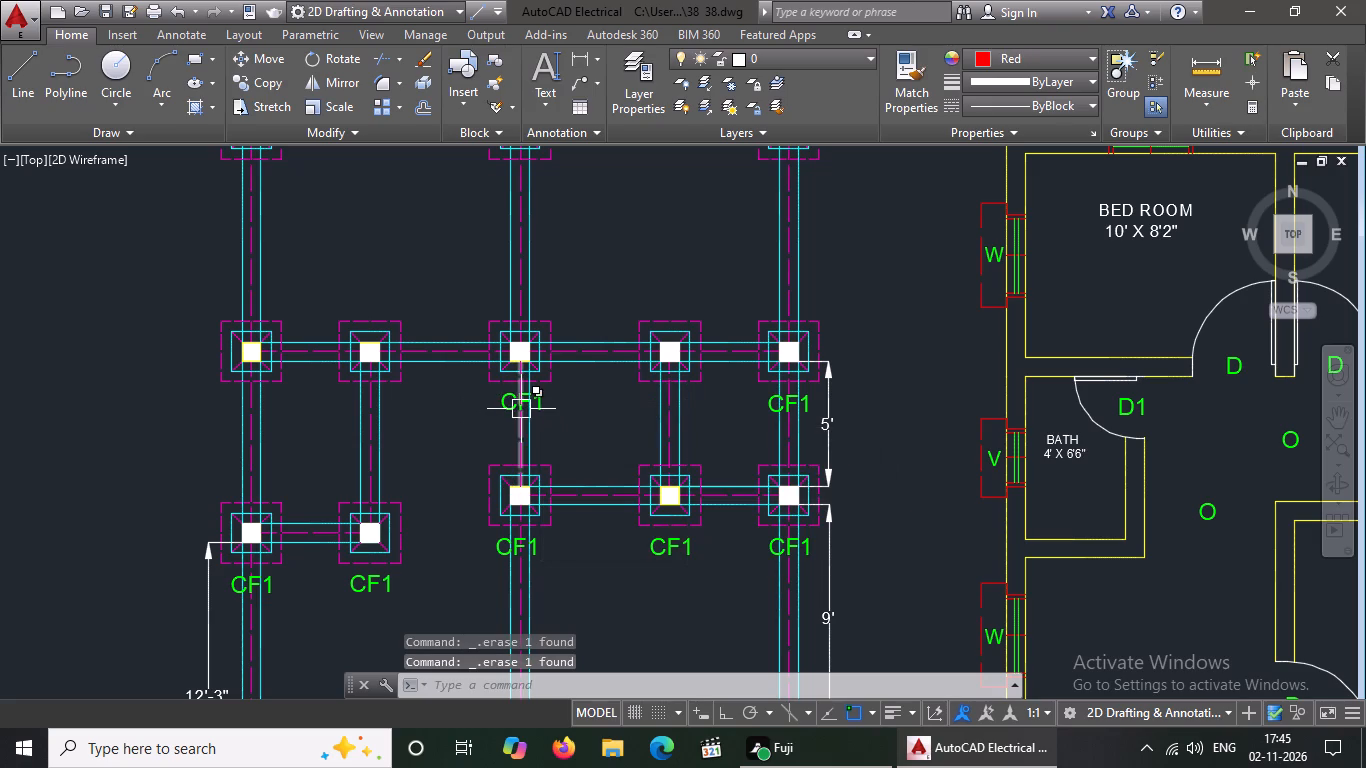
click(500, 398)
key(Delete)
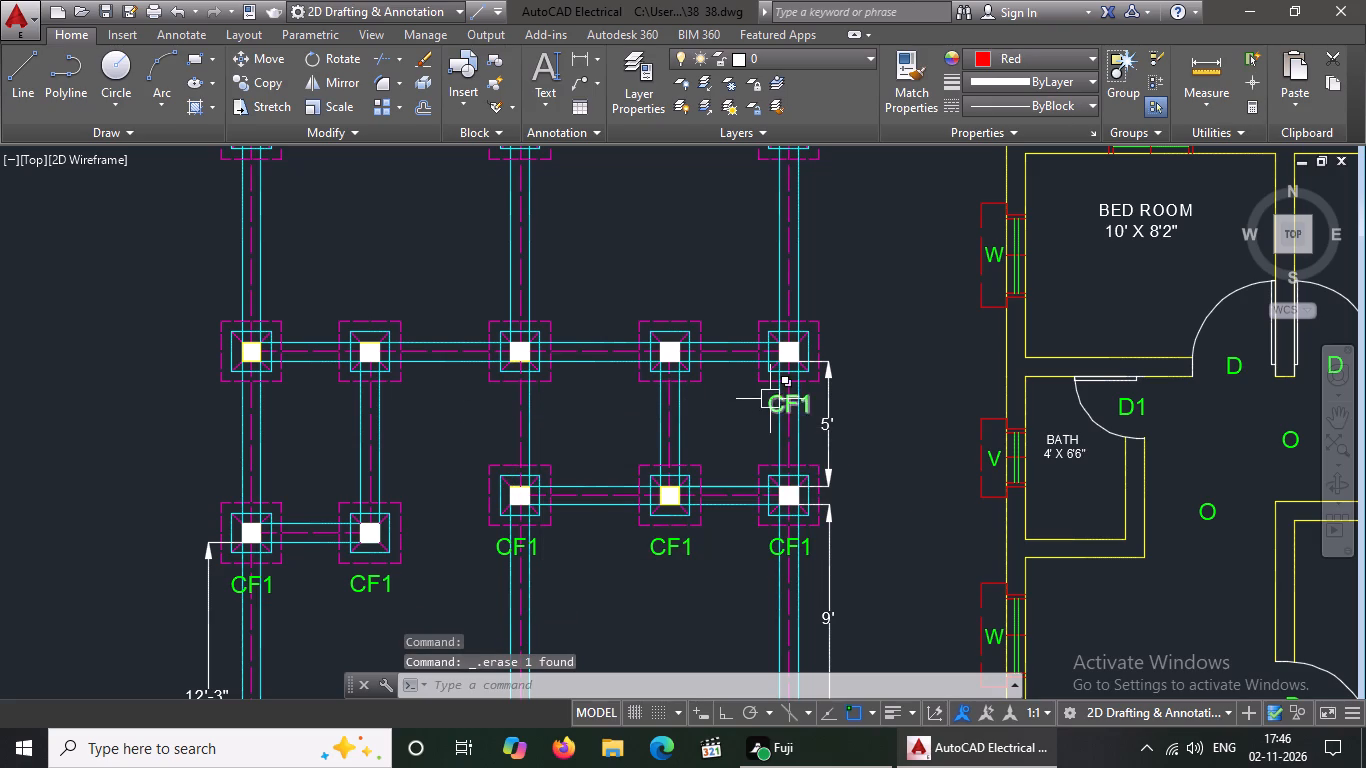
click(770, 399)
key(Delete)
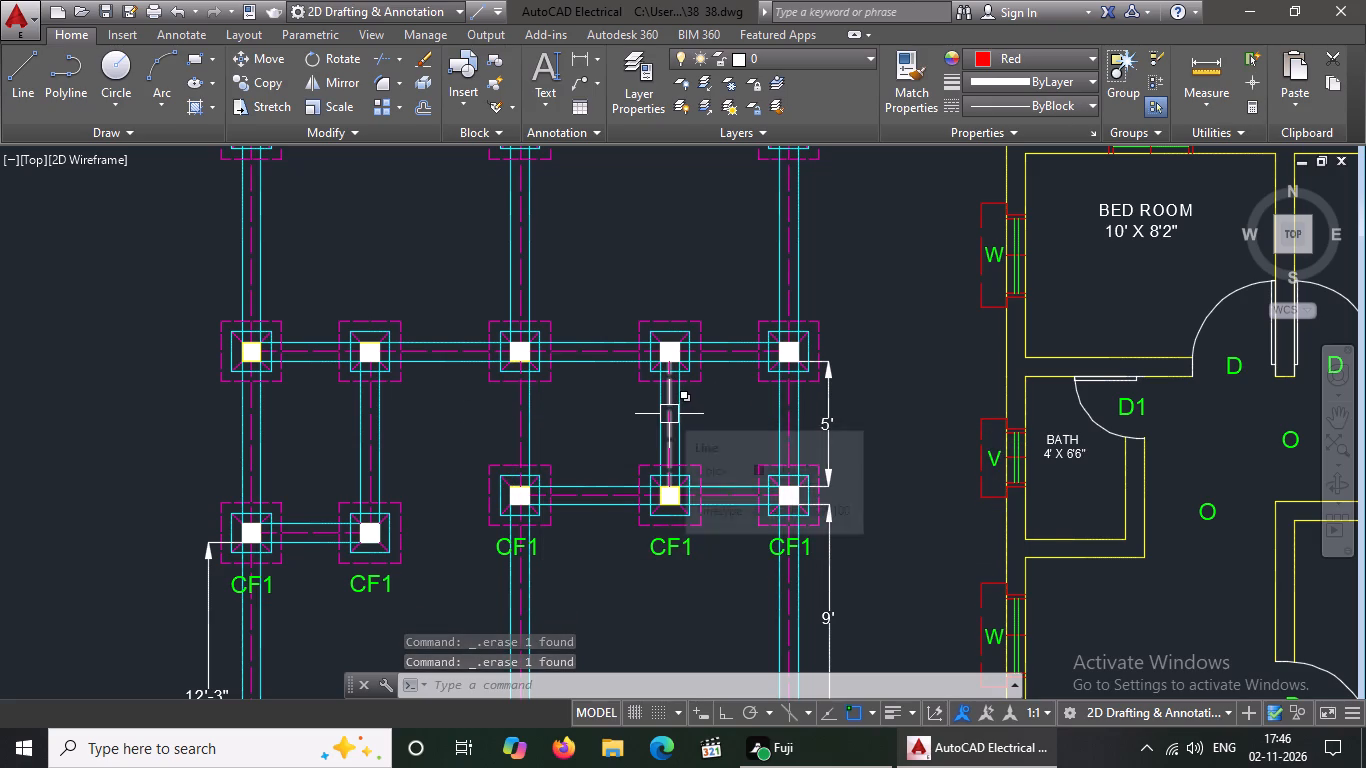
Delete the 5' and 9' dimensions on the right side of the copied plan, below the second footing row.
scroll(377, 495, down, 1)
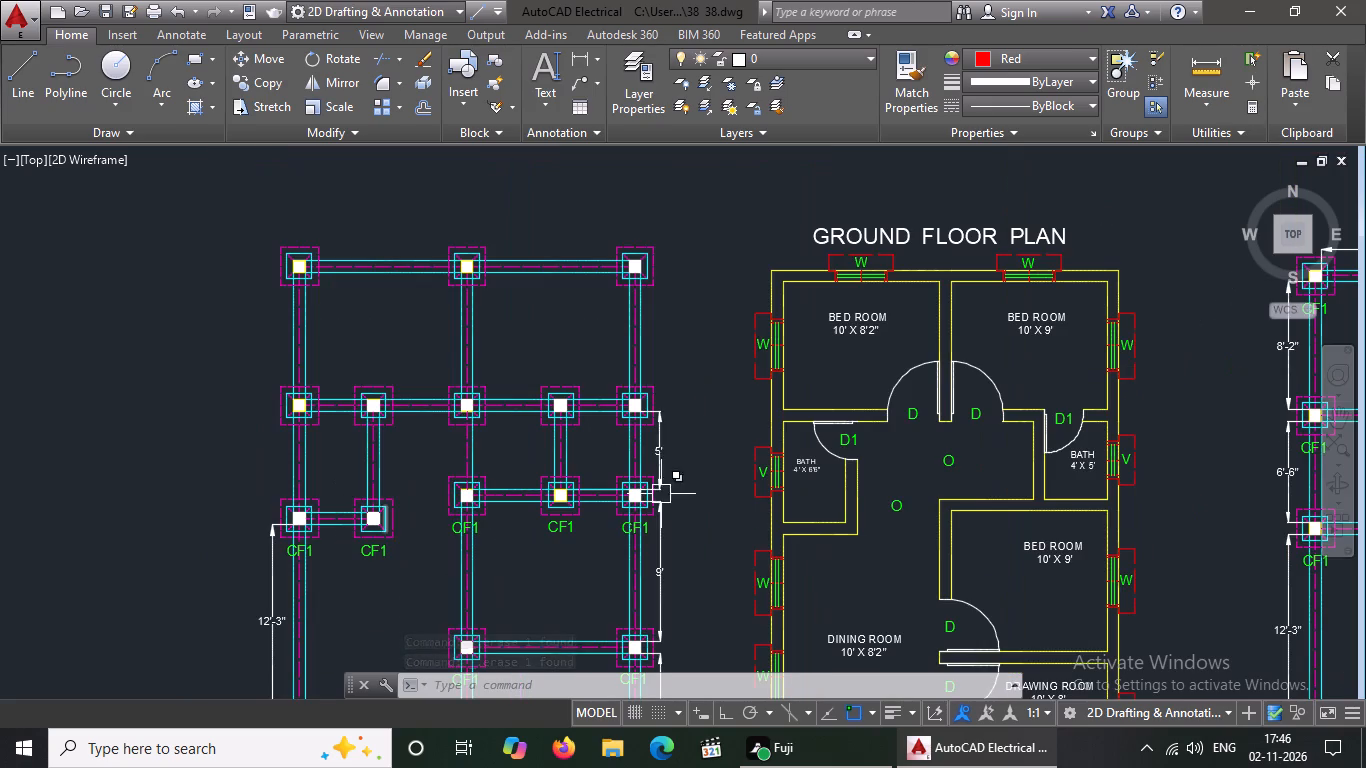
click(664, 453)
key(Delete)
key(Delete)
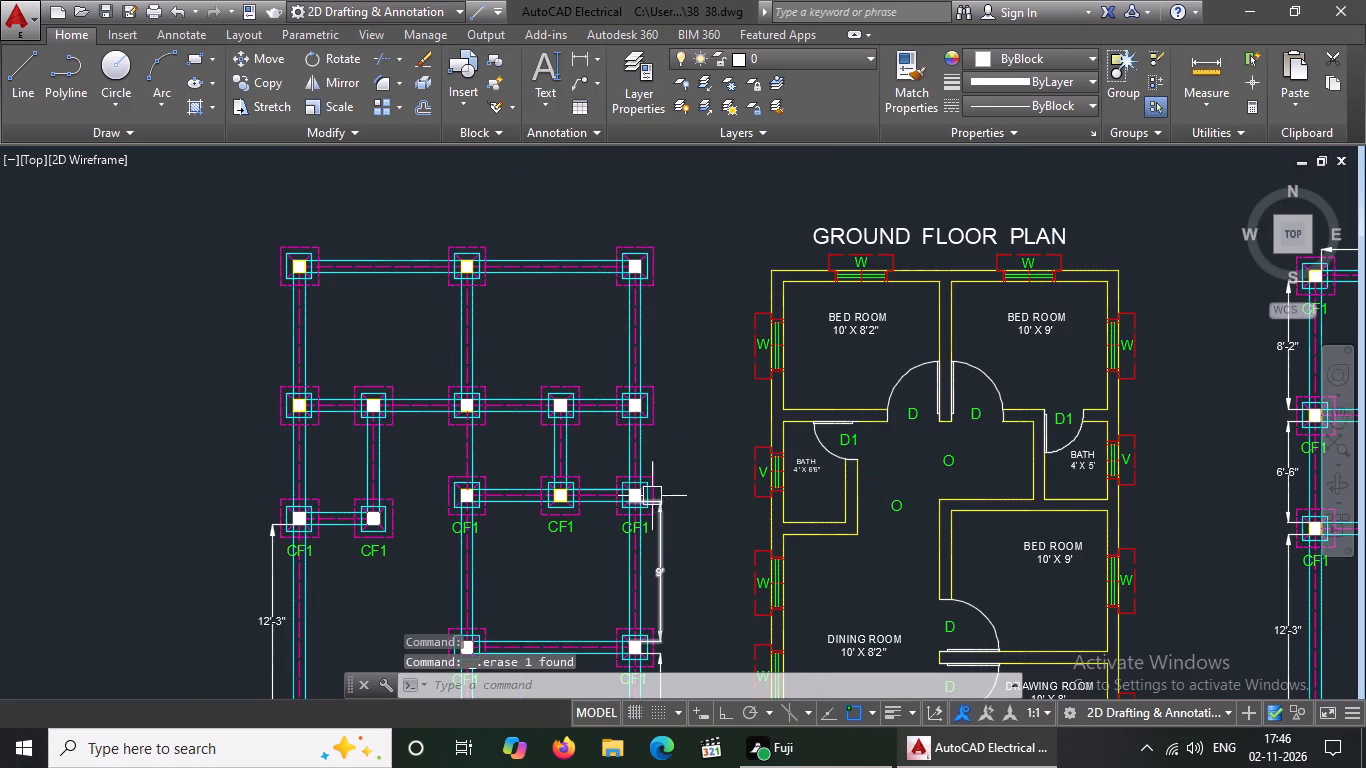
click(662, 530)
key(Delete)
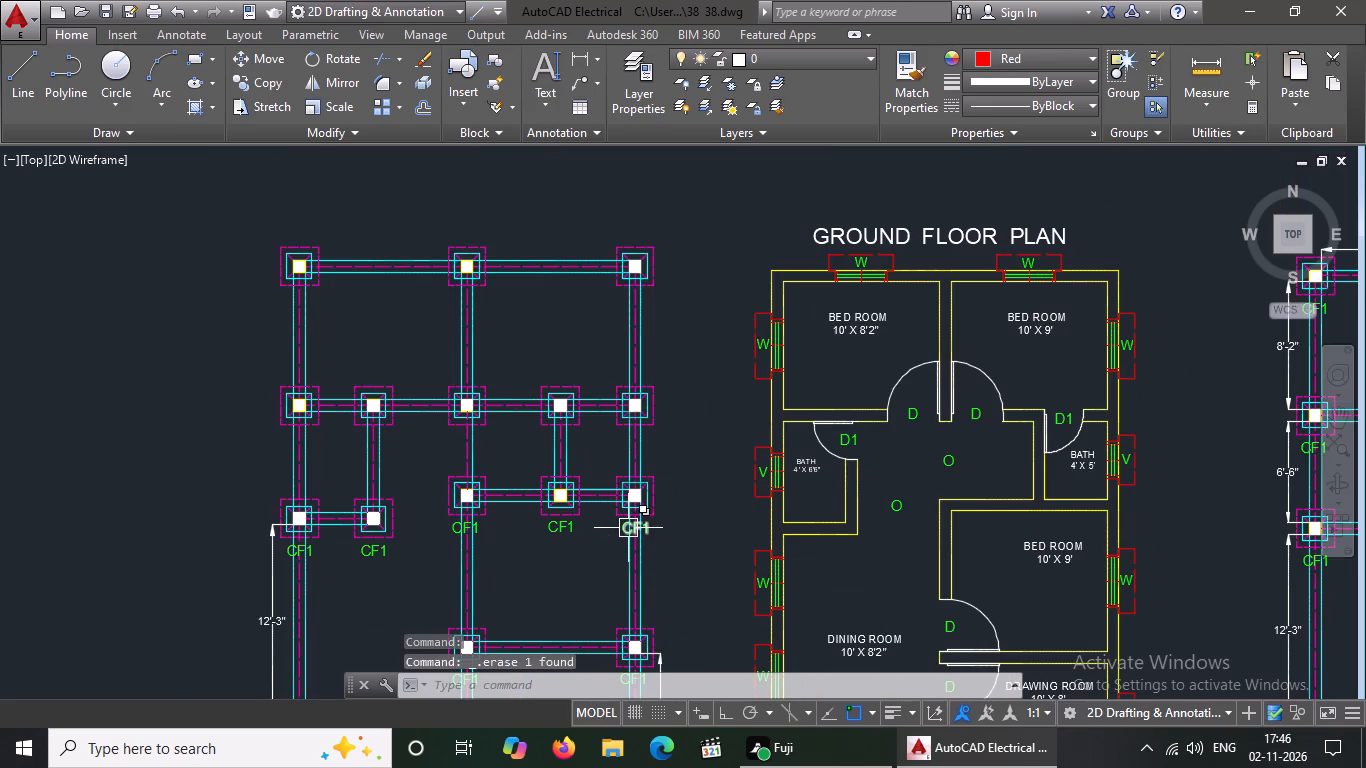
Delete the three CF1 labels below the 5' bay and the two below the short left beam of the copied plan.
click(627, 529)
key(Delete)
click(557, 530)
key(Delete)
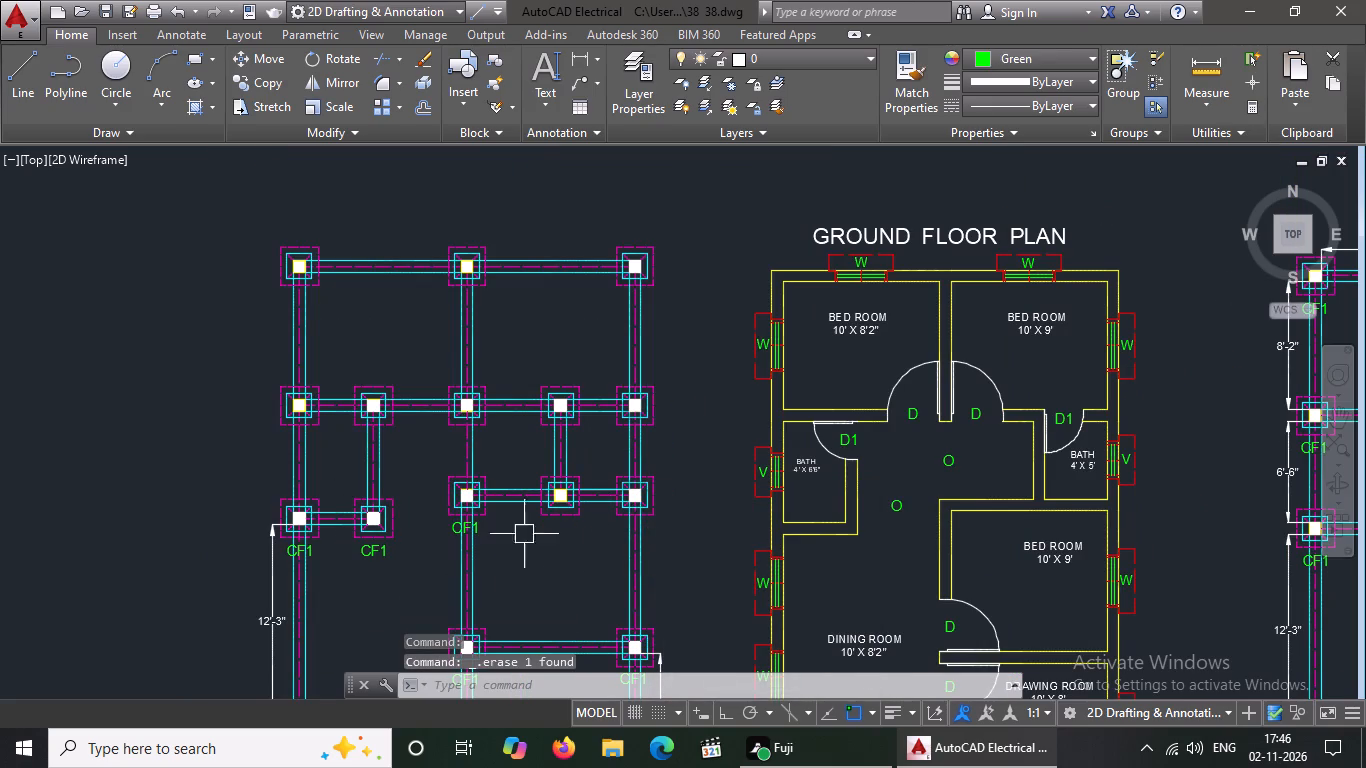
click(441, 526)
click(474, 534)
key(Delete)
click(465, 529)
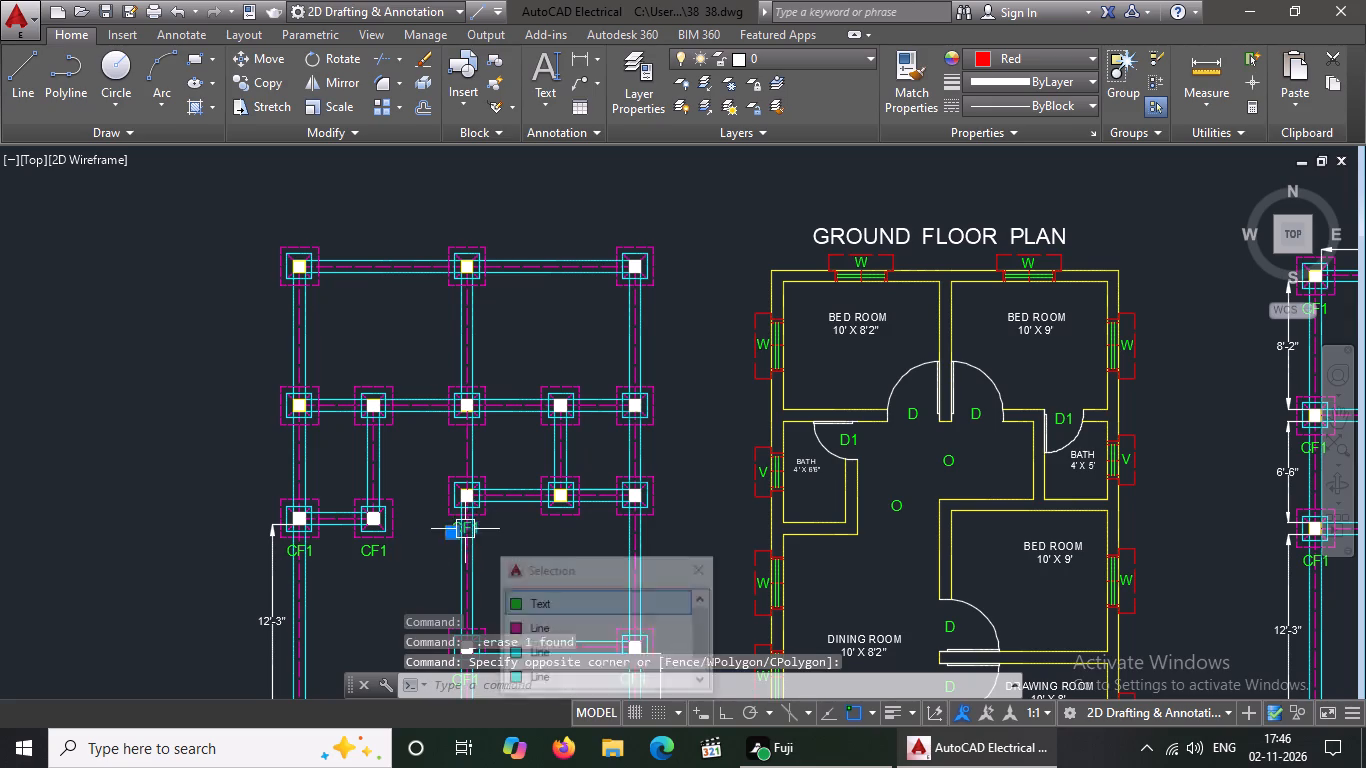
key(Delete)
click(386, 551)
key(Delete)
click(294, 553)
key(Delete)
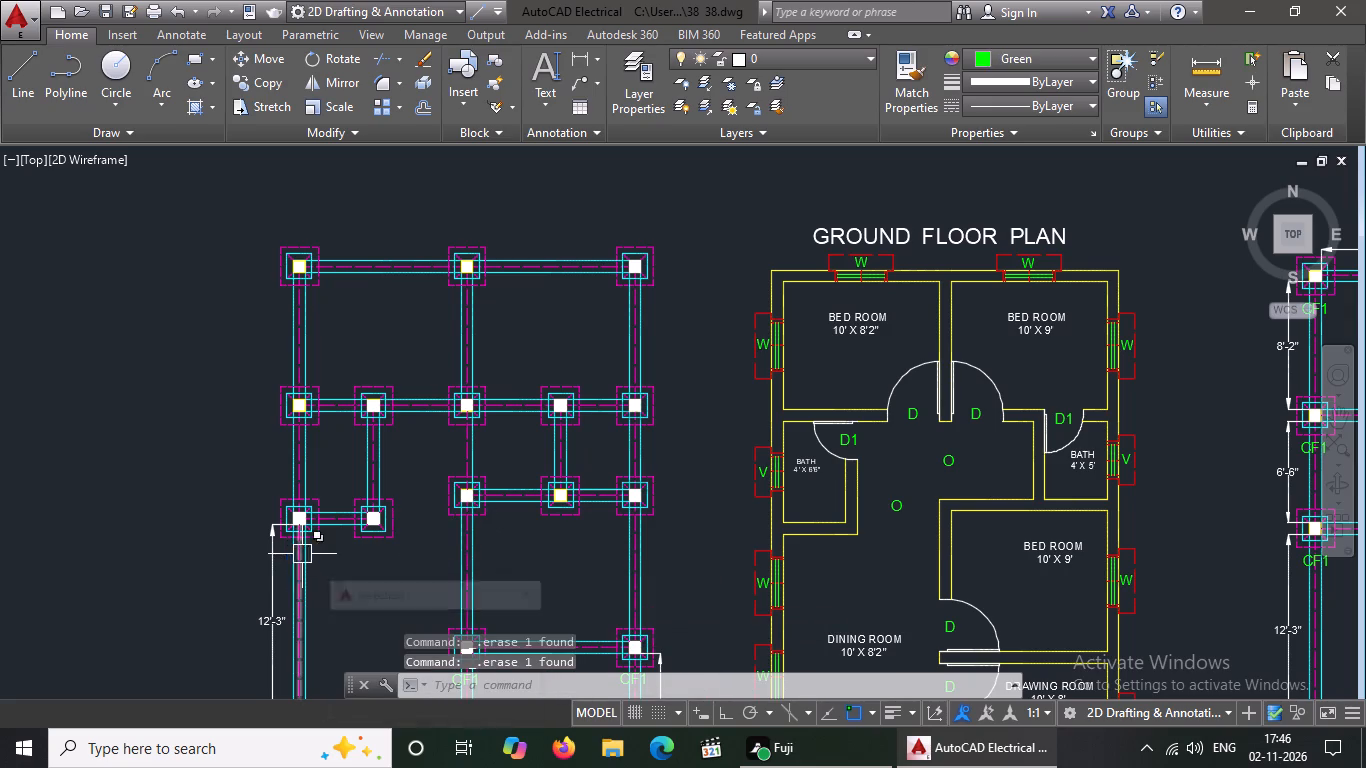
Delete the copied plan's left 12'-3" dimension and the right-side dimension directly above the 11'-9" one.
click(275, 583)
key(Delete)
scroll(473, 443, down, 4)
scroll(507, 558, up, 3)
click(560, 414)
key(Delete)
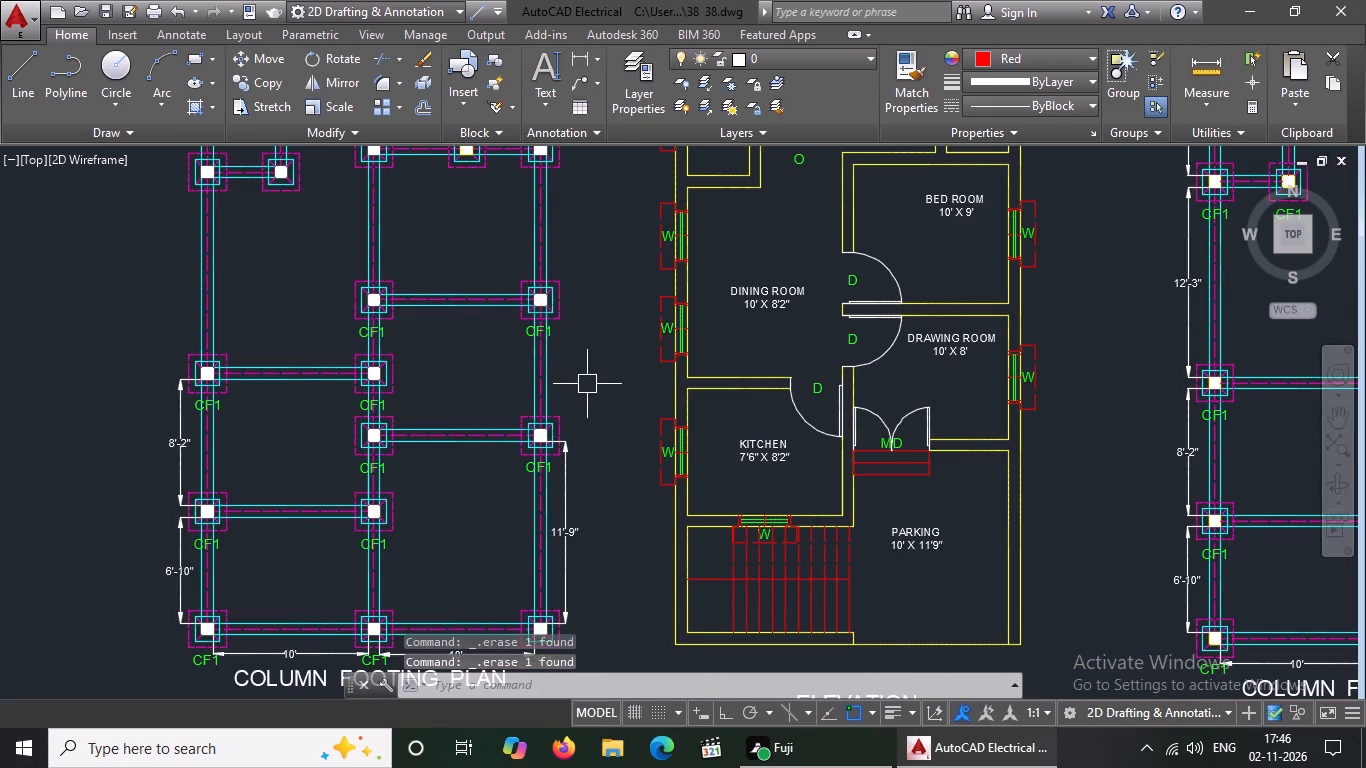
Delete the four CF1 labels below the two footing rows above the 11'-9" bay of the copied plan.
scroll(515, 339, up, 3)
click(564, 308)
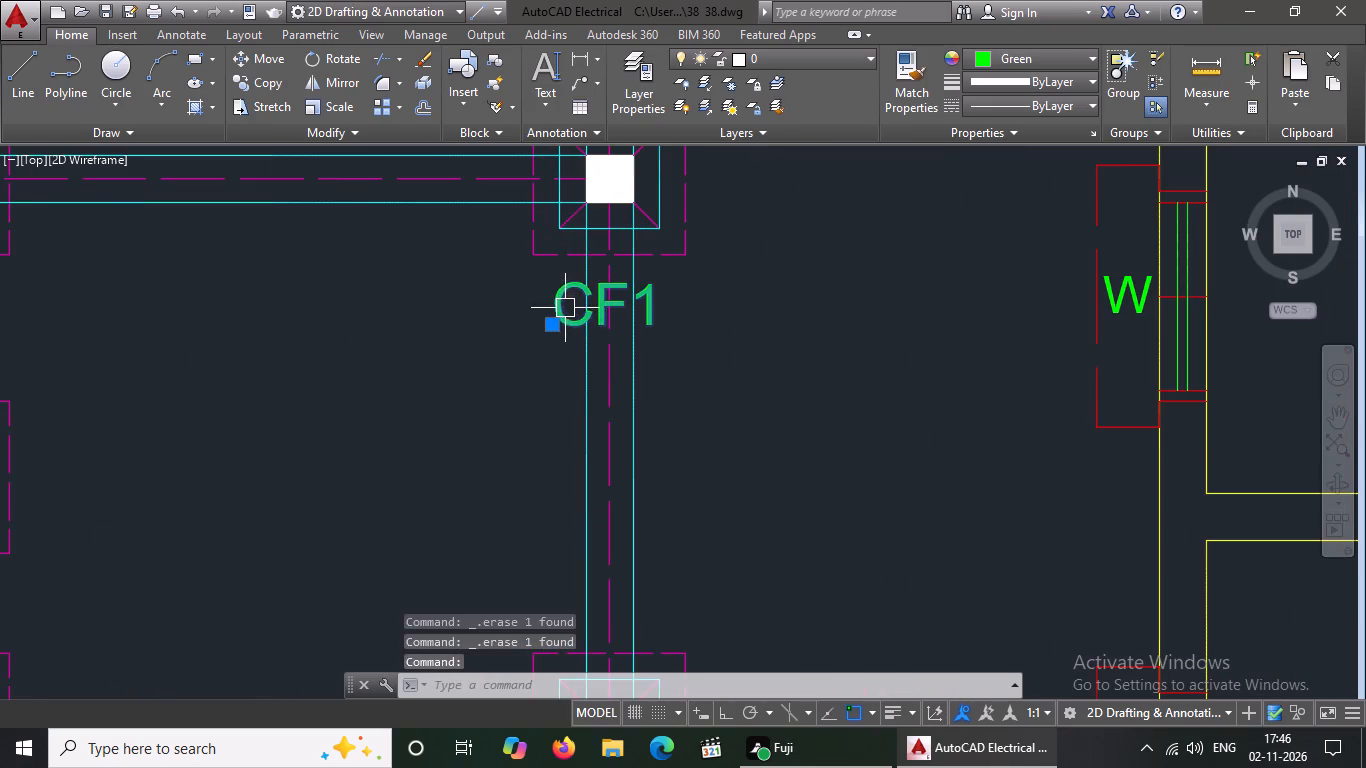
key(Delete)
scroll(607, 368, down, 4)
scroll(473, 384, up, 3)
click(604, 316)
key(Delete)
click(605, 505)
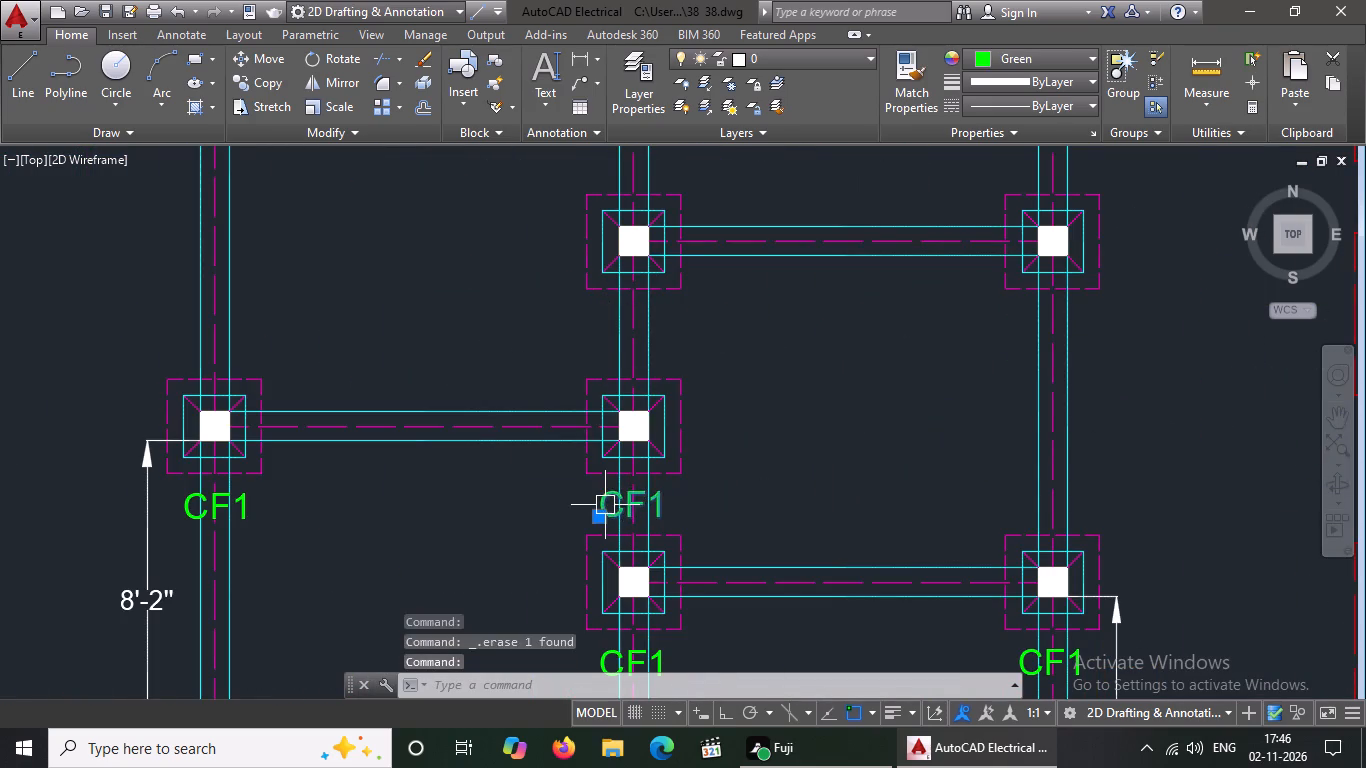
key(Delete)
click(195, 501)
key(Delete)
Delete the left 8'-2" dimension and the two CF1 labels on the footing row at the top of the 11'-9" bay.
click(149, 494)
key(Delete)
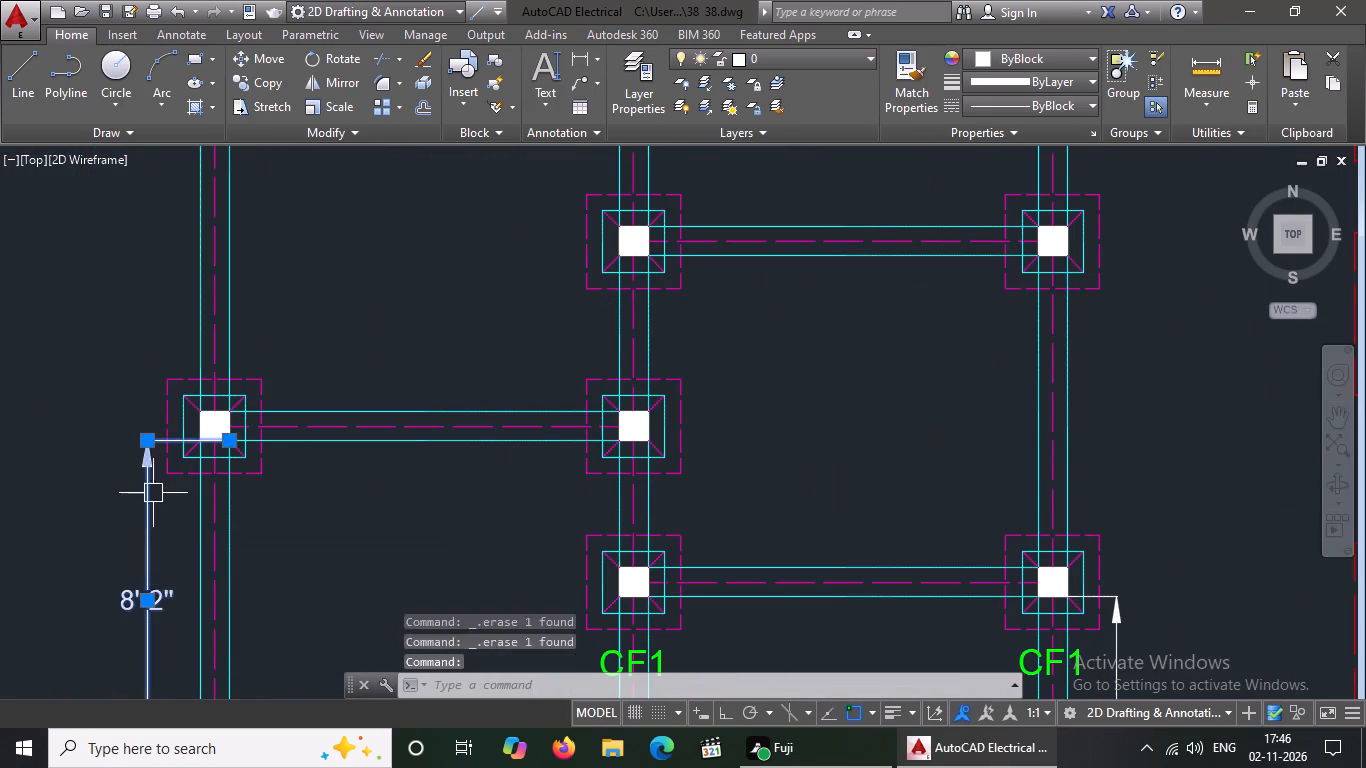
scroll(288, 333, down, 3)
scroll(383, 453, up, 3)
drag(304, 316, 323, 307)
double_click(326, 305)
click(353, 297)
key(Delete)
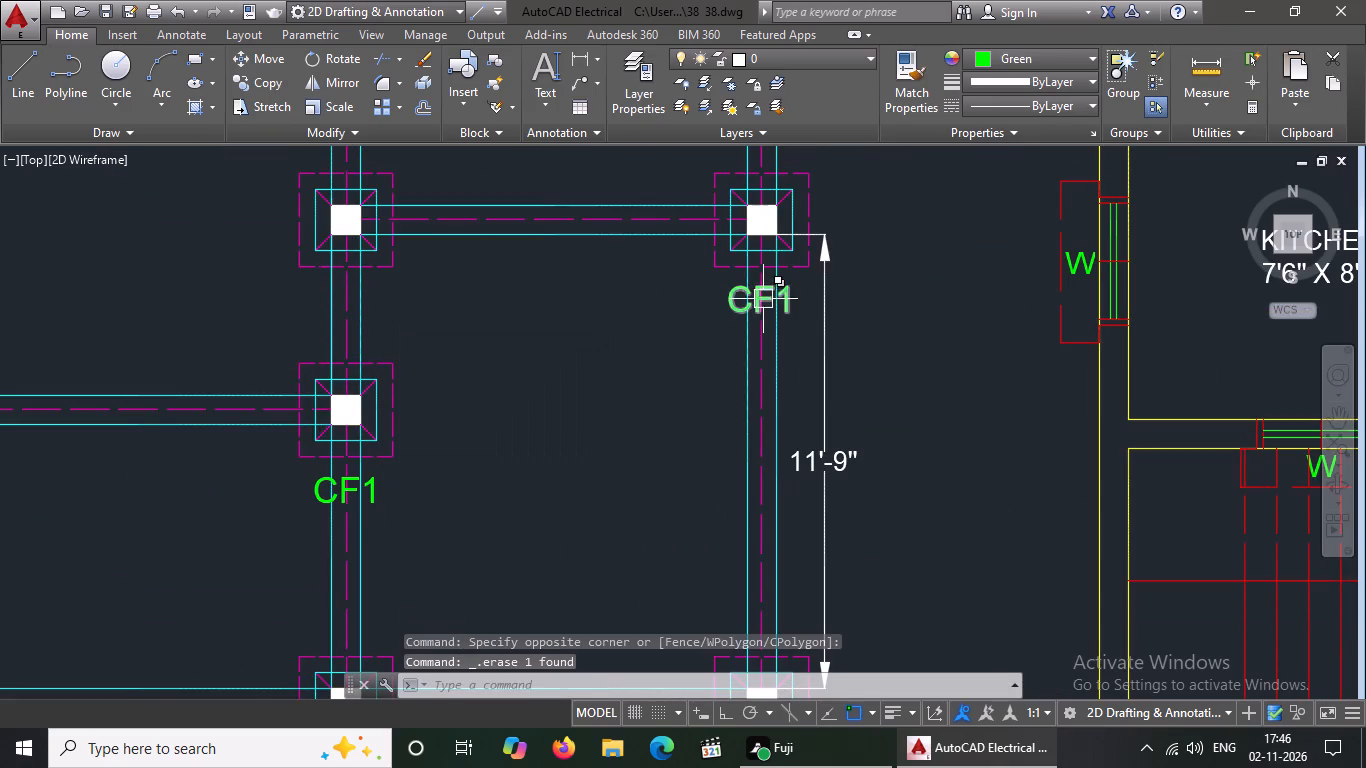
click(763, 295)
key(Delete)
Delete the 11'-9" and 6'-10" dimensions and the two CF1 labels below the copied plan's second-lowest footing row.
click(841, 444)
key(Delete)
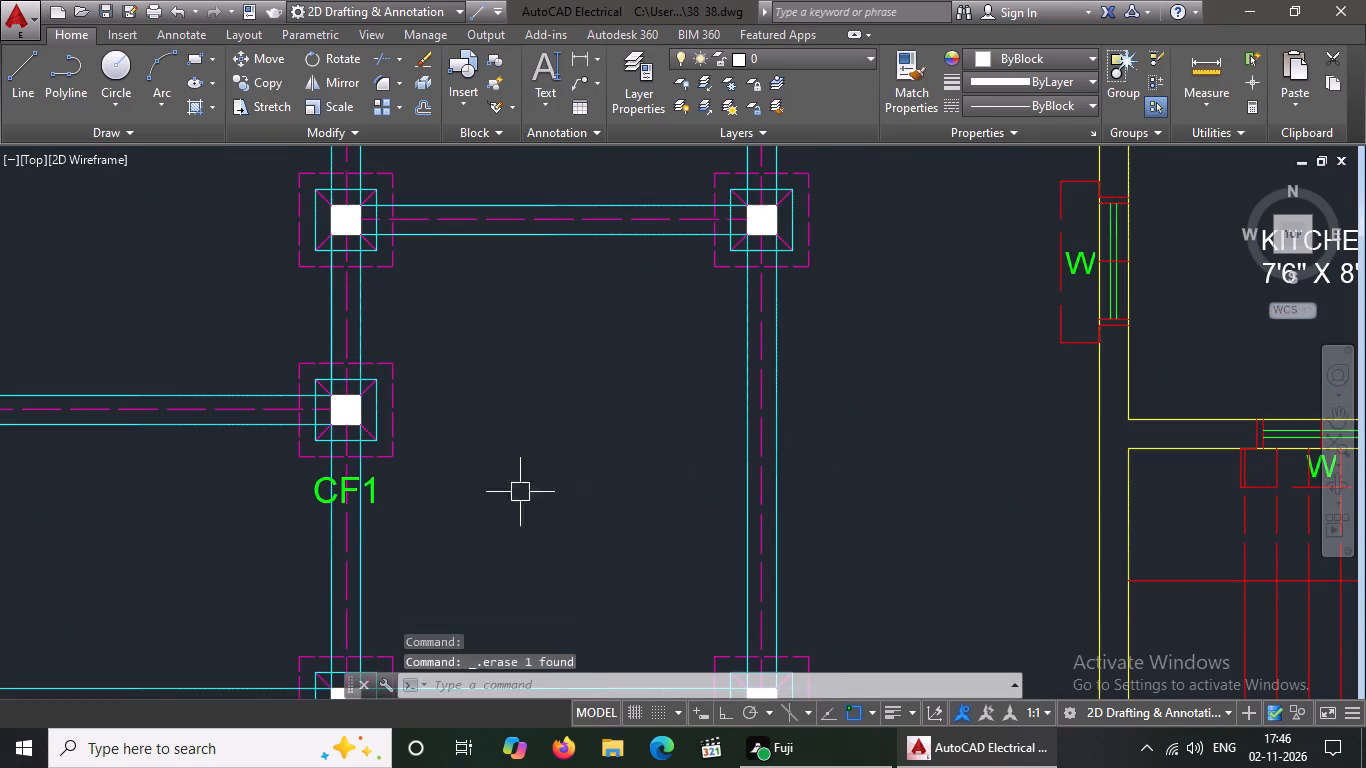
click(353, 497)
key(Delete)
scroll(456, 434, down, 4)
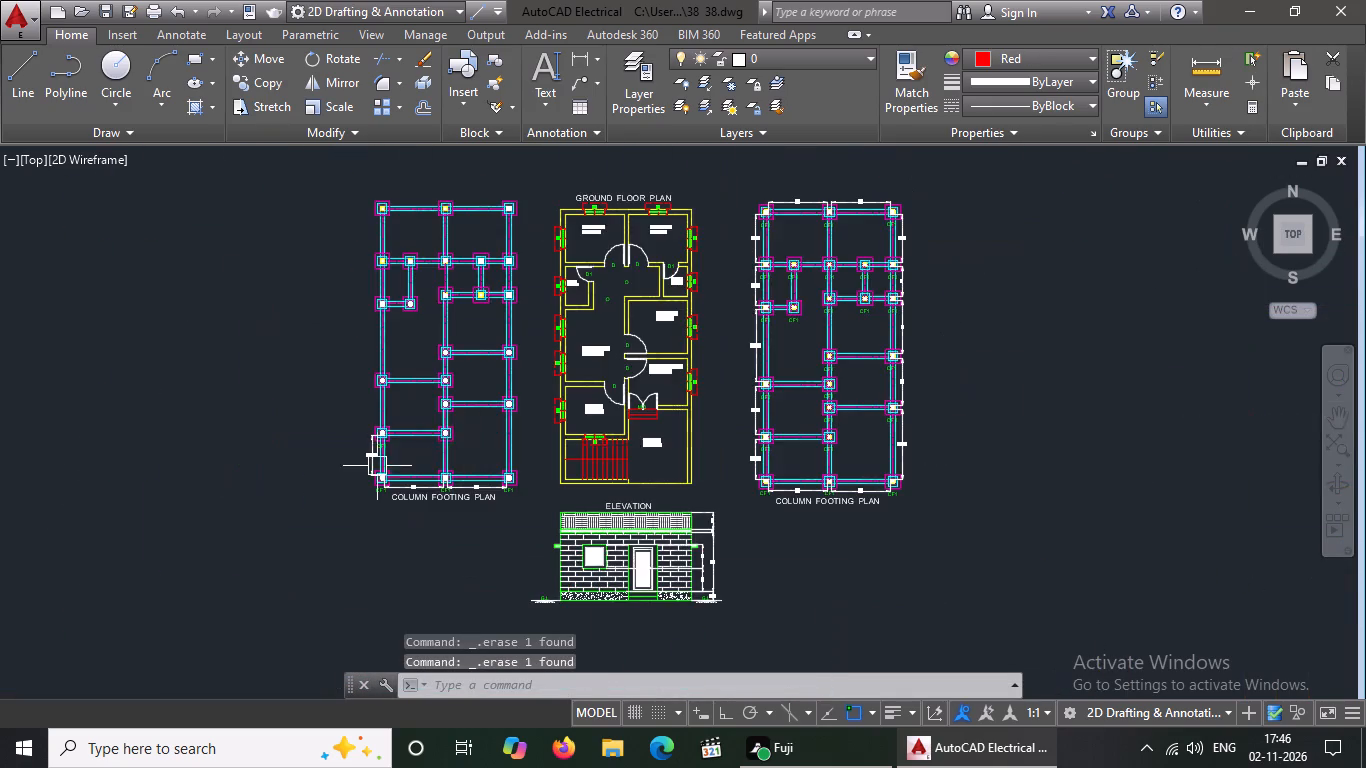
scroll(328, 474, up, 3)
click(497, 402)
key(Delete)
click(543, 357)
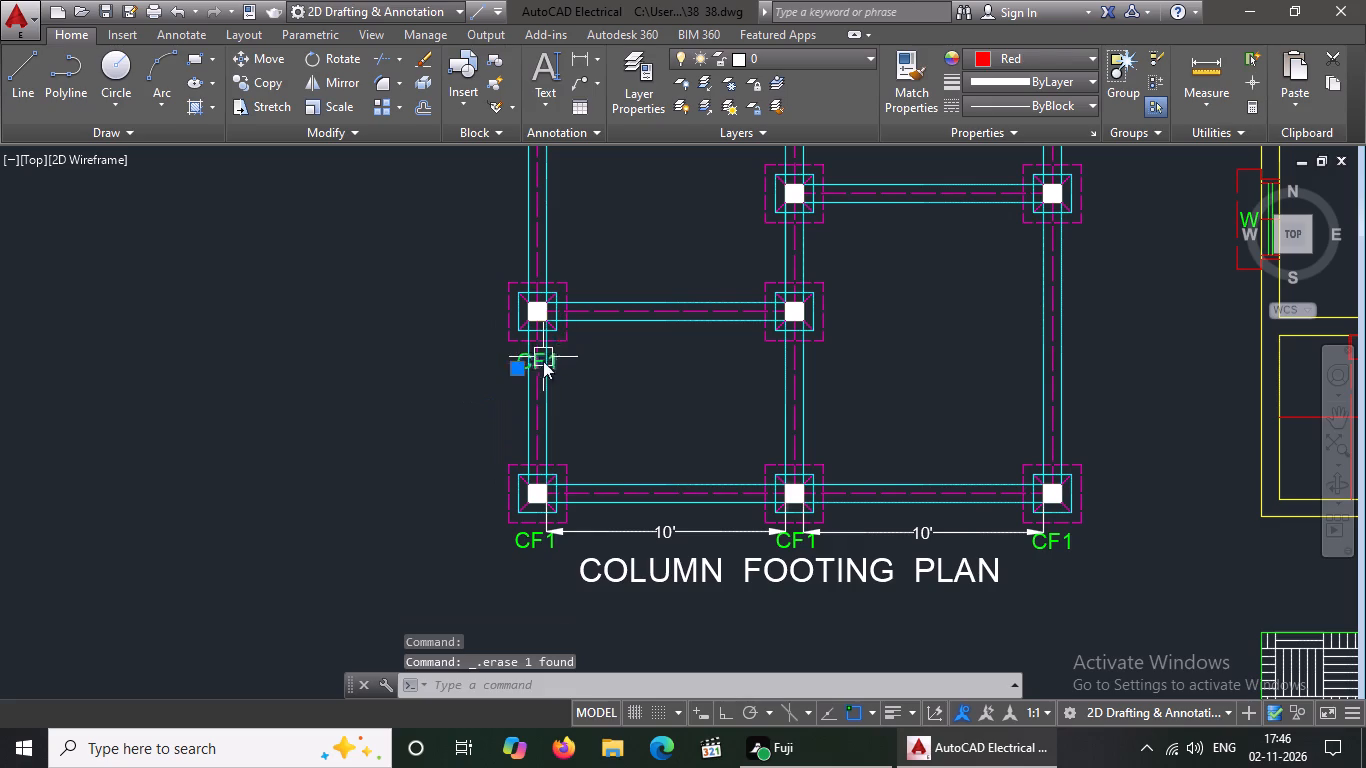
key(Delete)
Delete the COLUMN FOOTING PLAN title below the copied plan.
click(604, 574)
key(Delete)
Delete the two 10' dimensions and the three CF1 labels below the bottom footing row of the copied plan.
click(620, 535)
key(Delete)
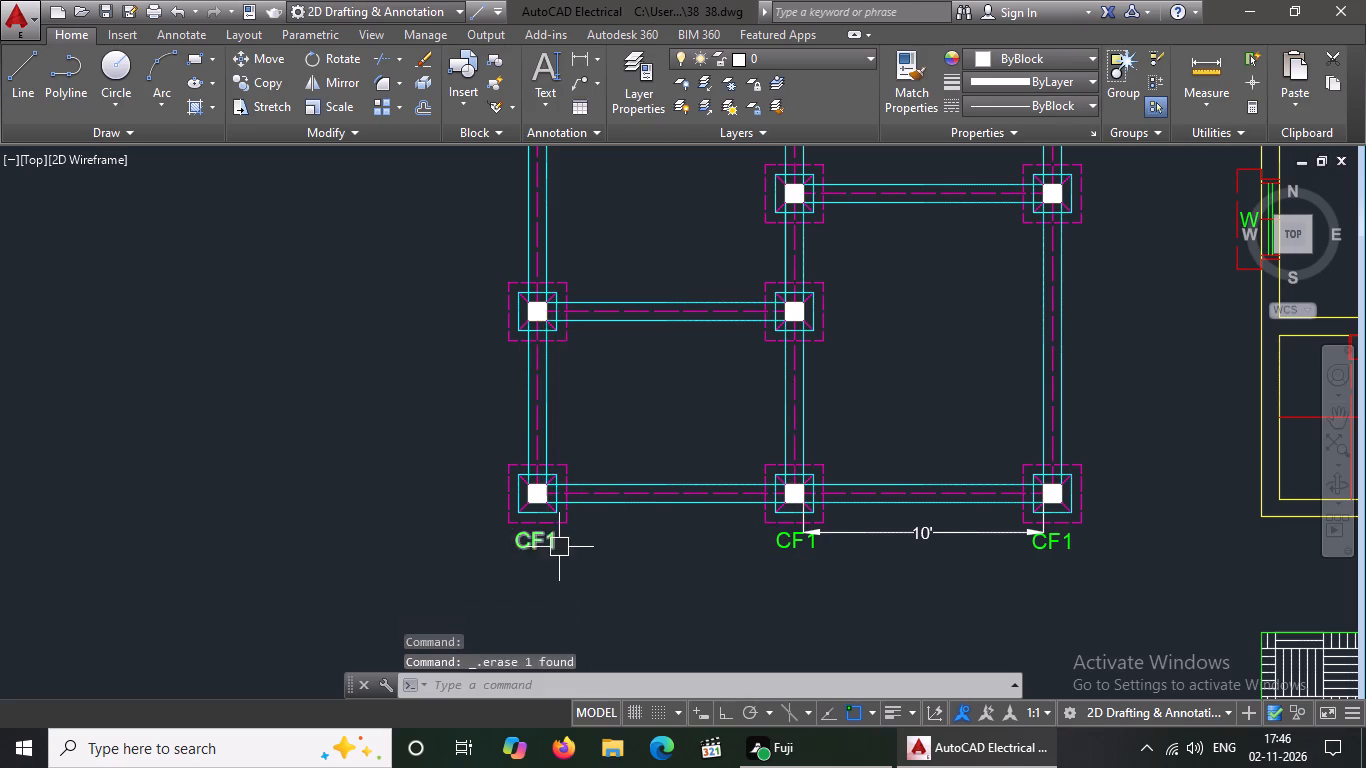
click(527, 542)
key(Delete)
drag(818, 525, 812, 537)
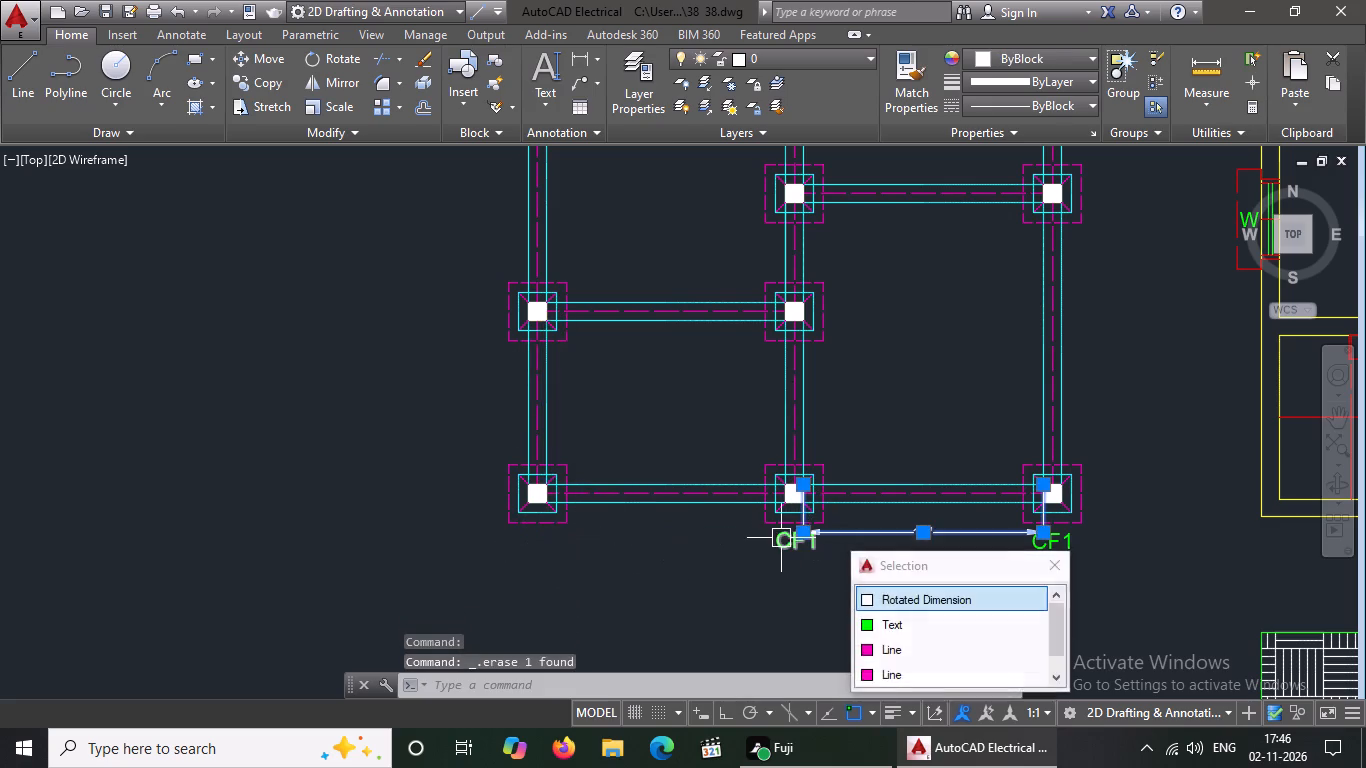
key(Delete)
click(787, 543)
key(Delete)
click(1032, 542)
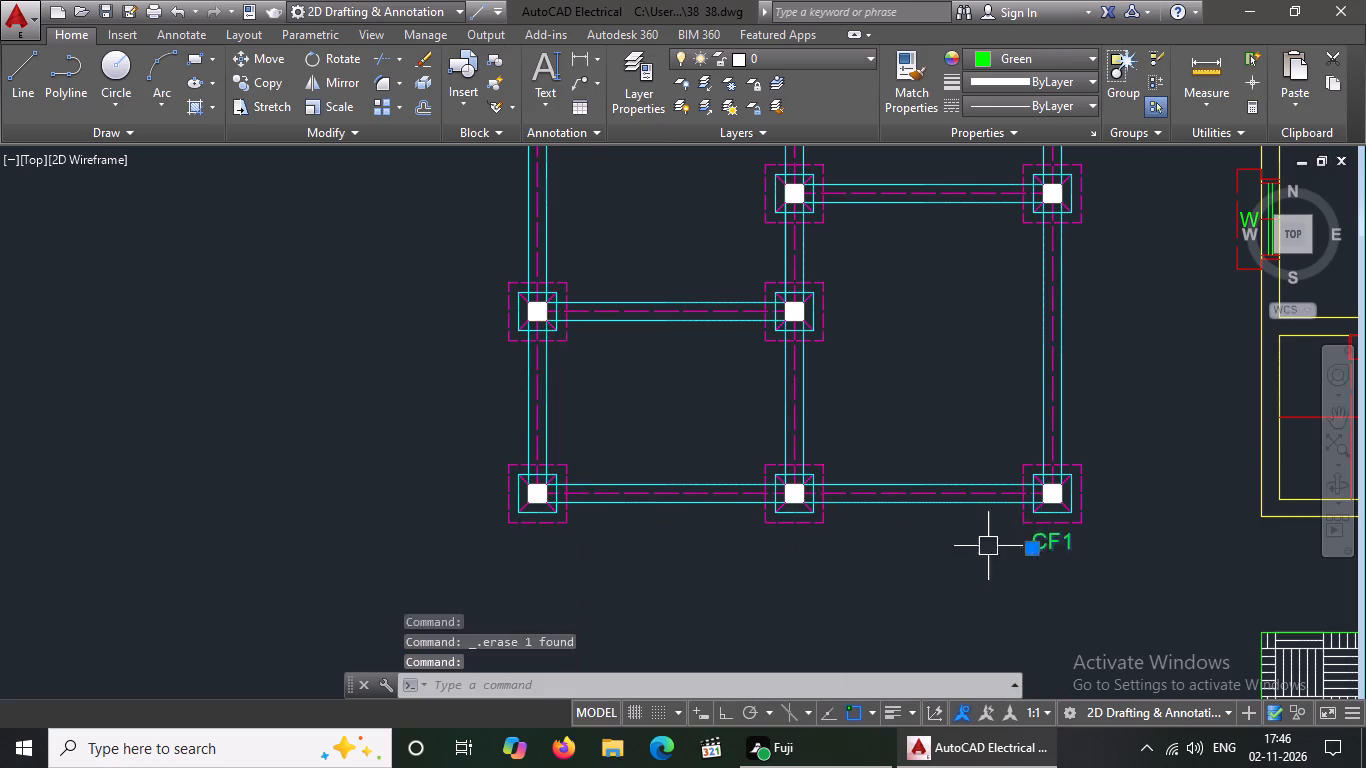
key(Delete)
scroll(662, 528, down, 4)
key(Escape)
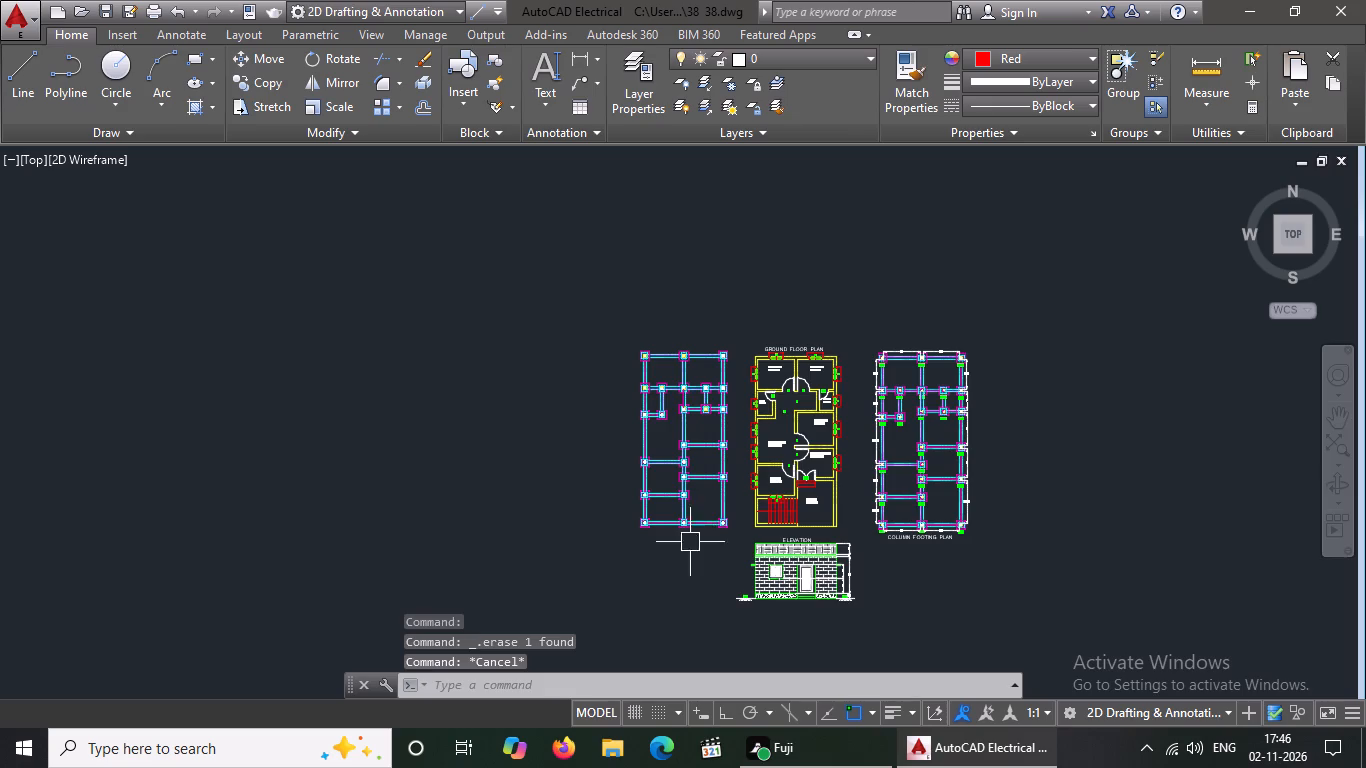
Delete the four dashed magenta outline lines around the bottom-left footing of the copied plan.
scroll(615, 545, up, 1)
scroll(721, 505, up, 3)
scroll(457, 572, up, 1)
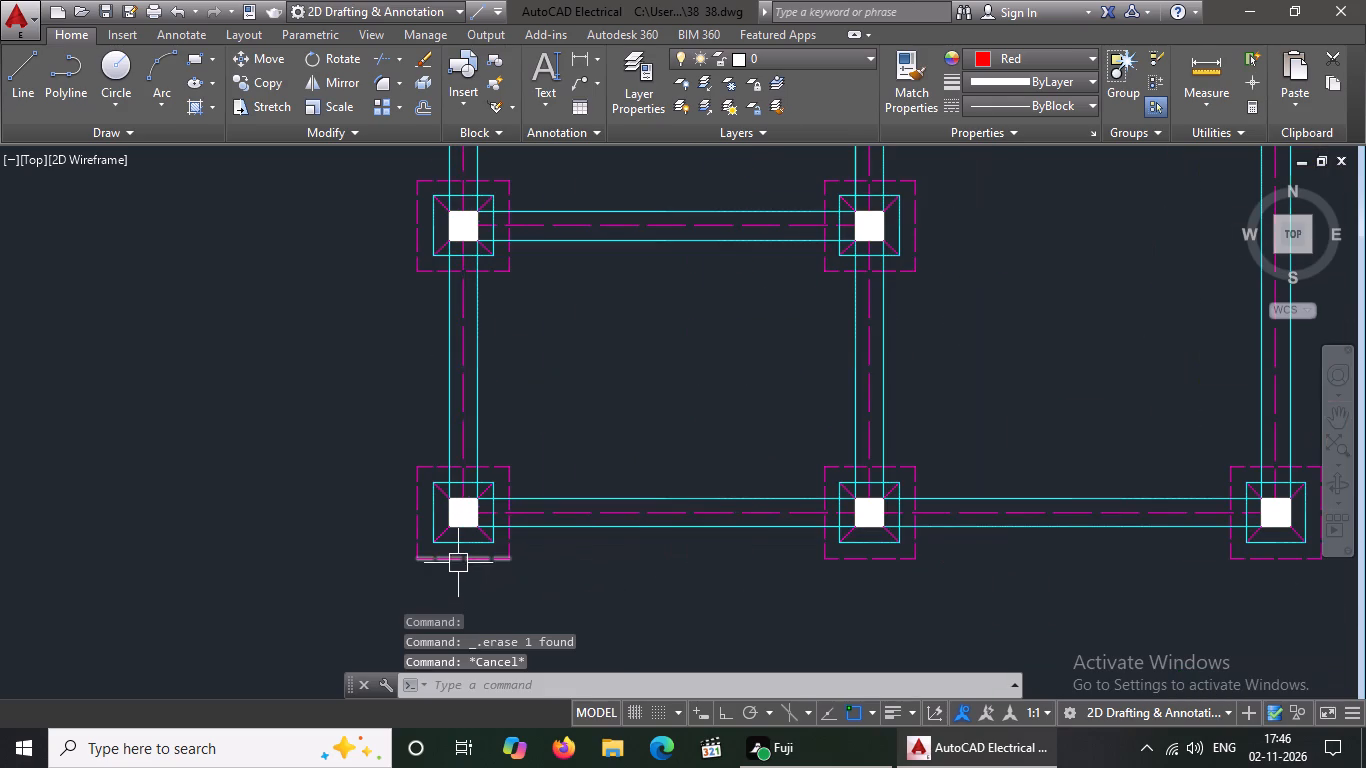
click(458, 562)
key(Delete)
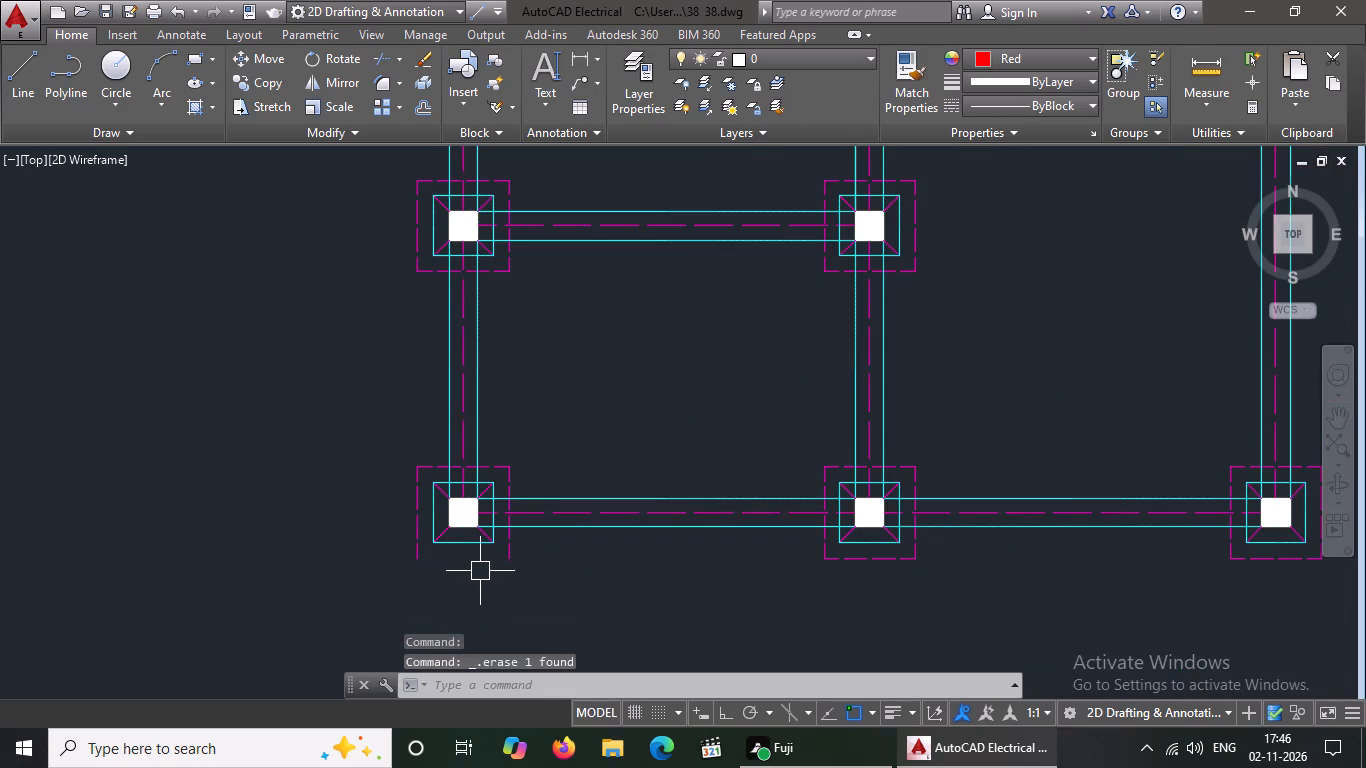
key(Delete)
click(418, 547)
key(Delete)
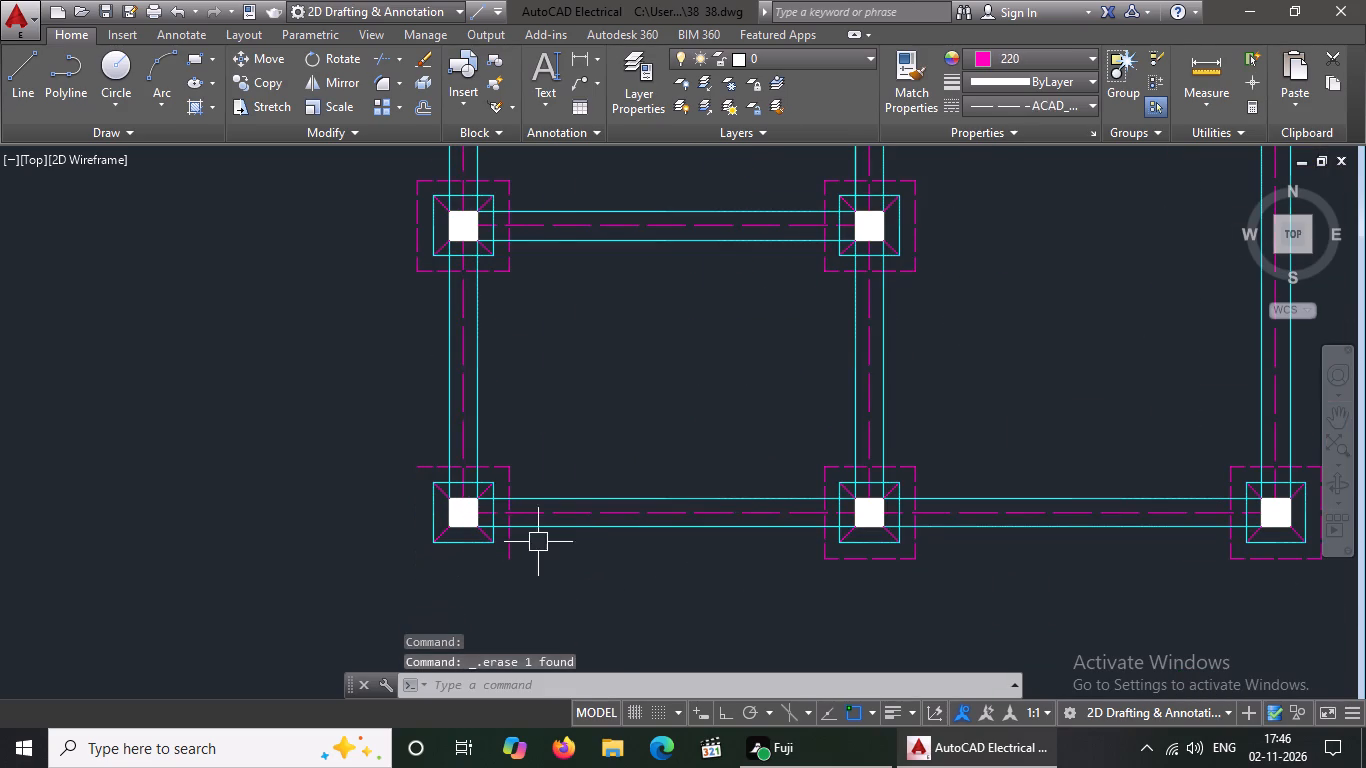
click(508, 558)
key(Delete)
click(497, 470)
key(Delete)
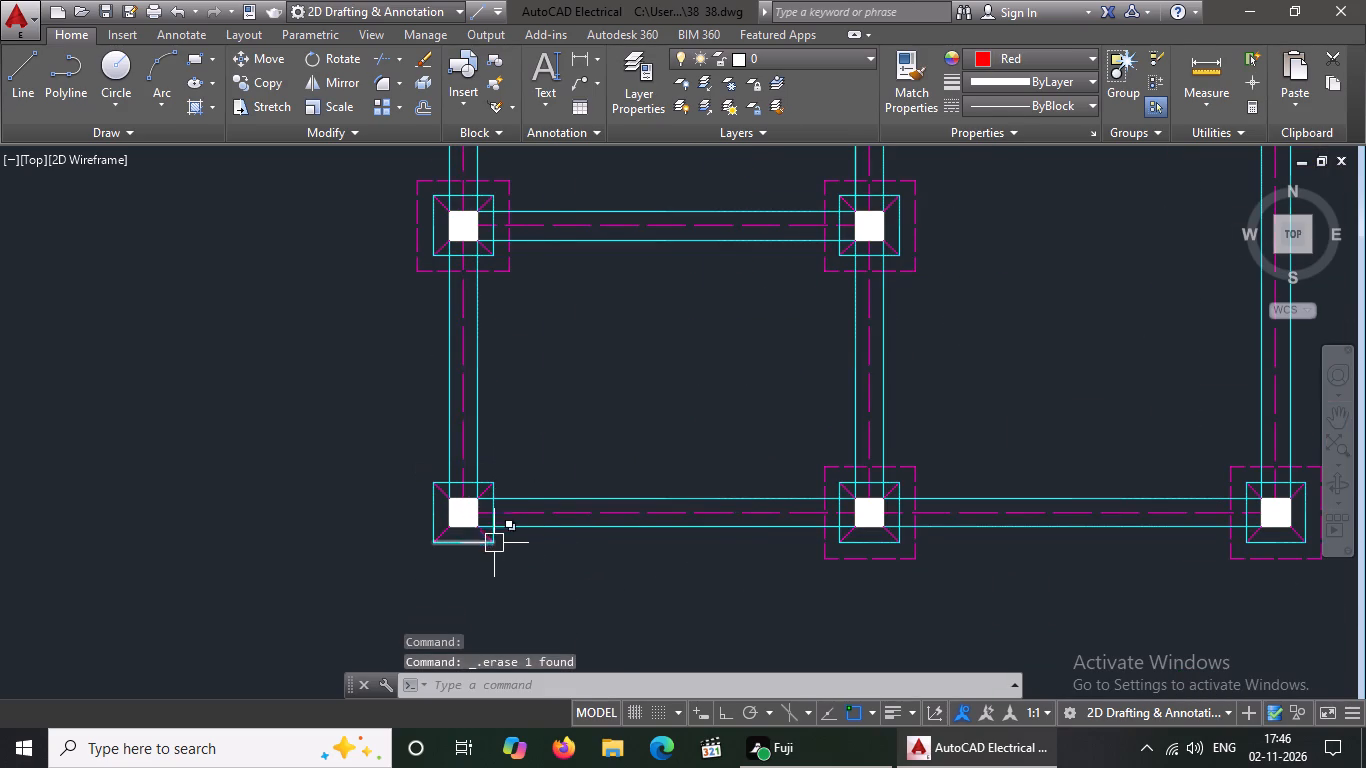
Delete the four cyan square lines around the bottom-left column of the copied plan.
click(461, 550)
key(Delete)
scroll(469, 491, up, 1)
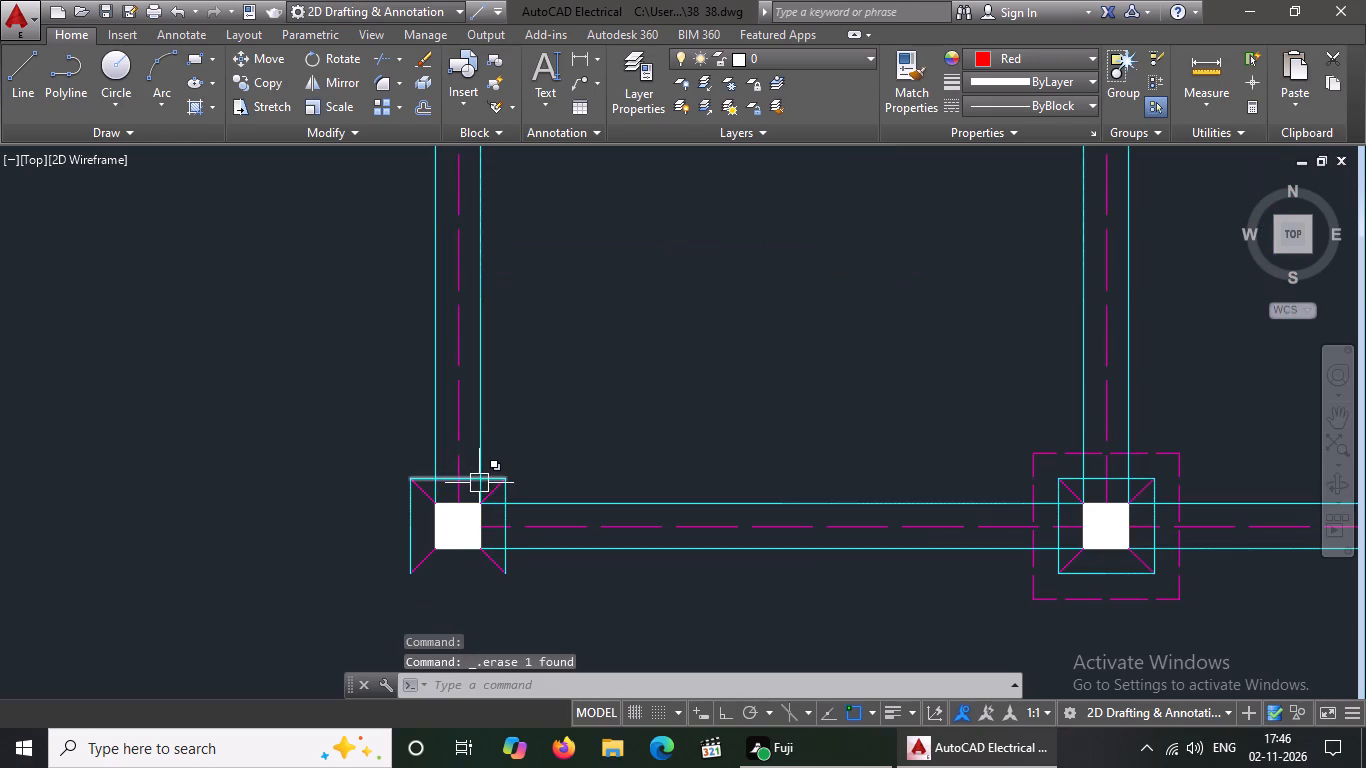
click(480, 483)
key(Delete)
click(408, 547)
key(Delete)
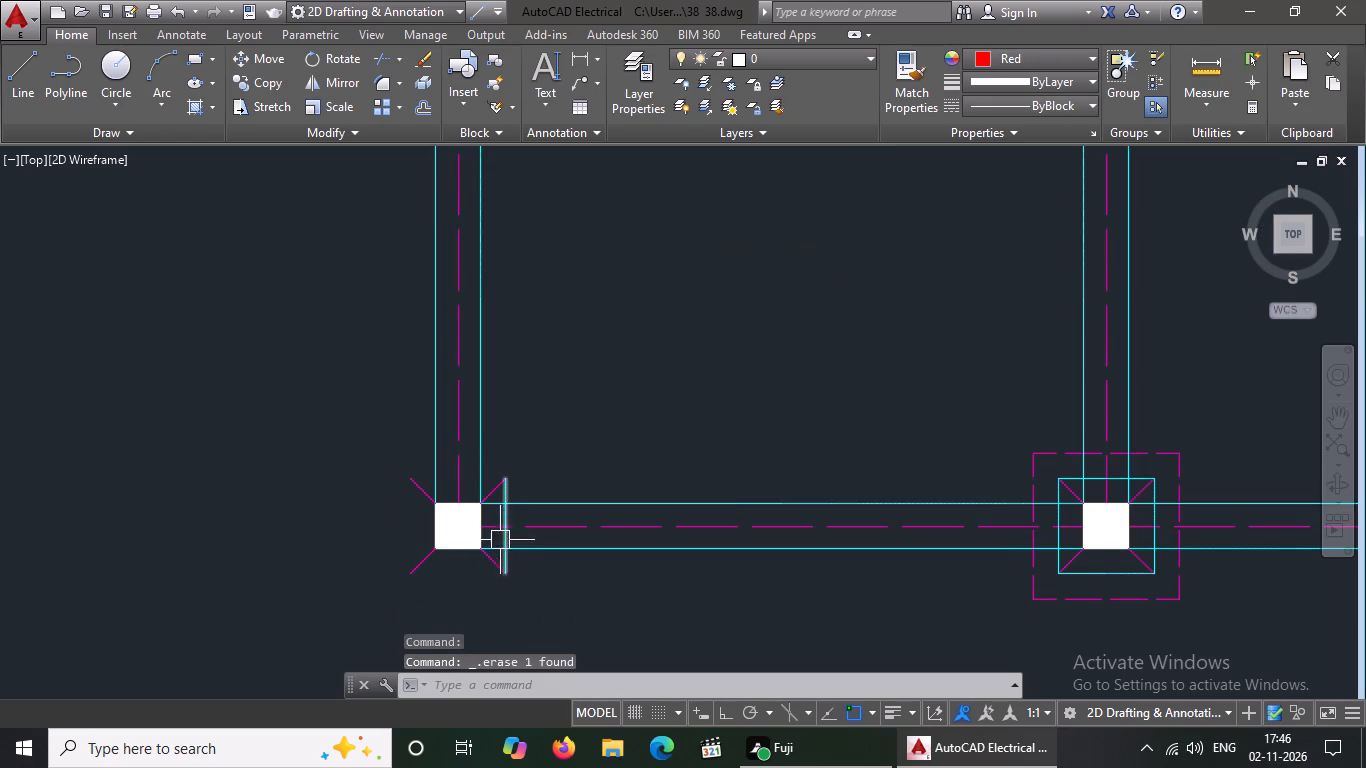
click(510, 535)
key(Delete)
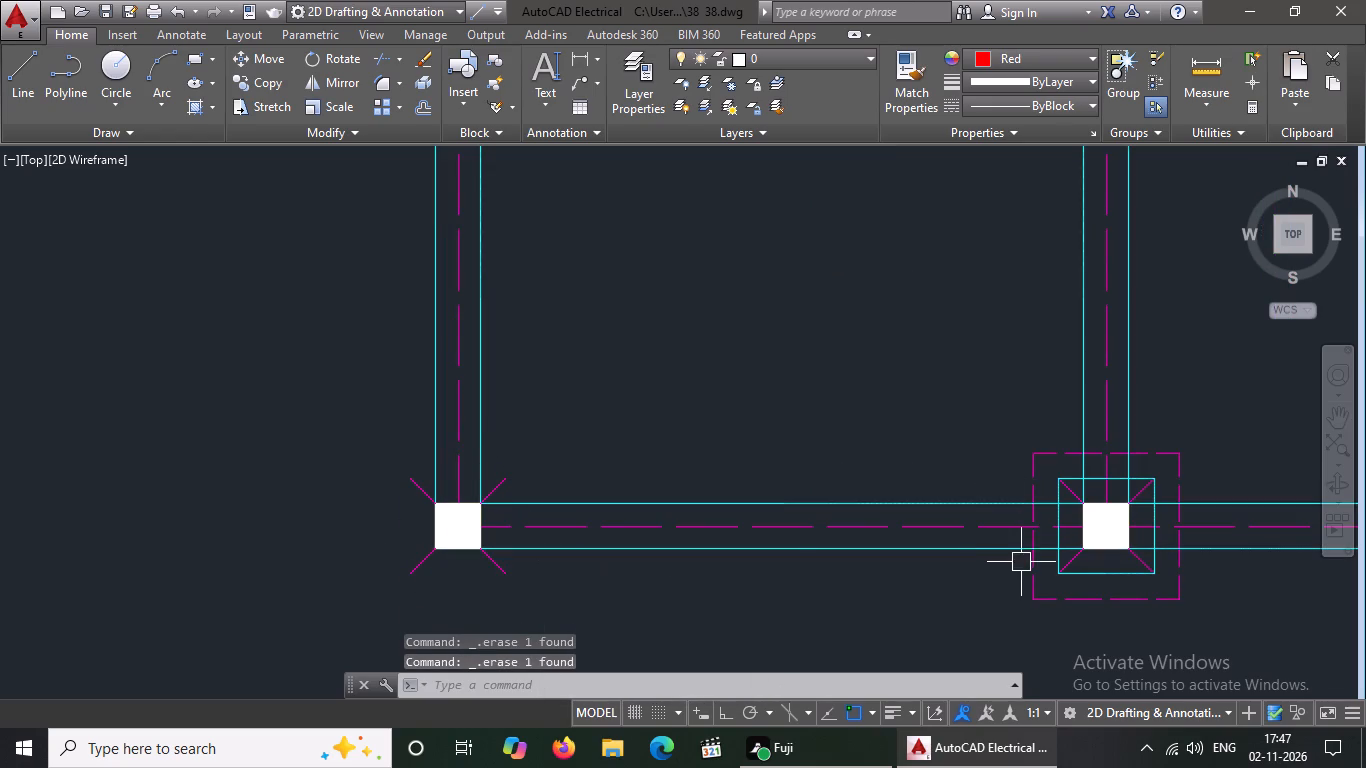
Delete the four dashed magenta outline lines around the bottom-middle footing of the copied plan.
click(1021, 563)
click(1034, 581)
click(1037, 580)
key(Delete)
click(1056, 601)
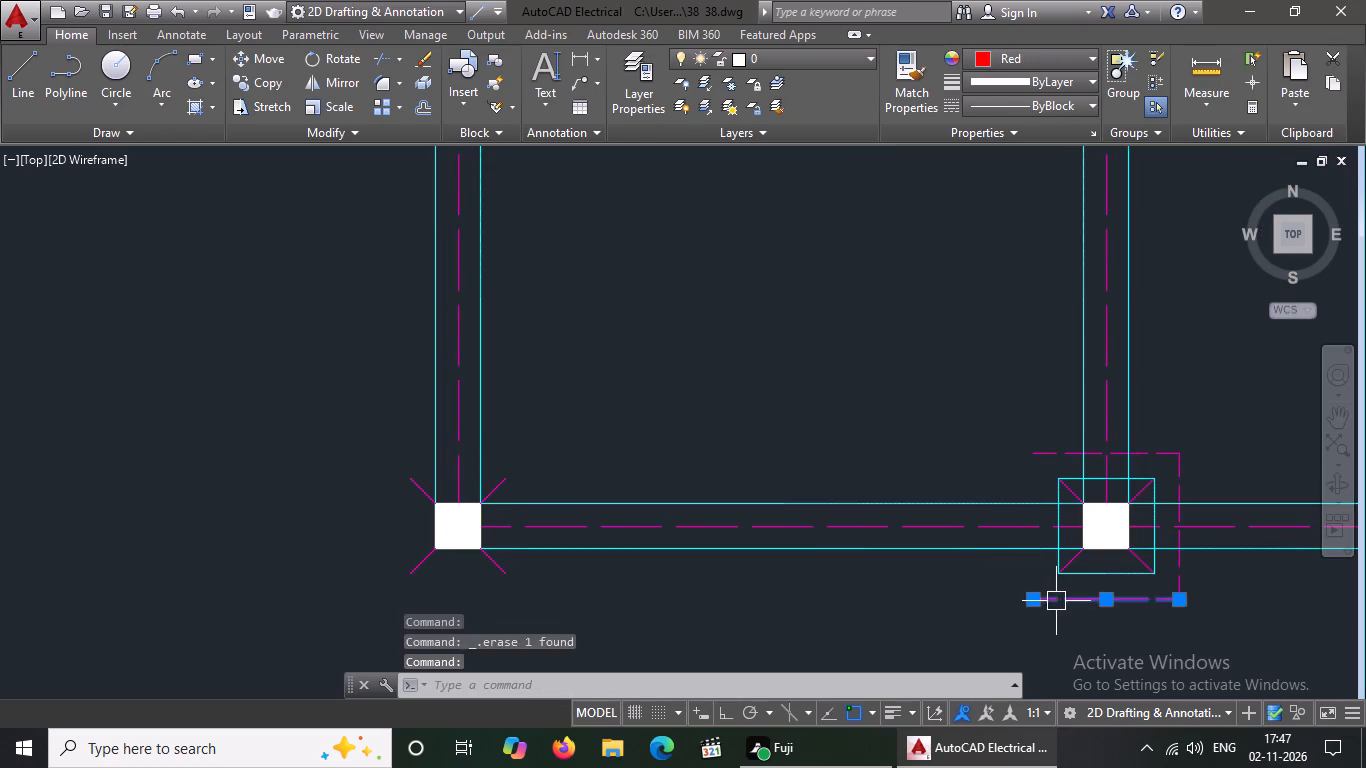
key(Delete)
click(1165, 580)
click(1178, 569)
click(1187, 557)
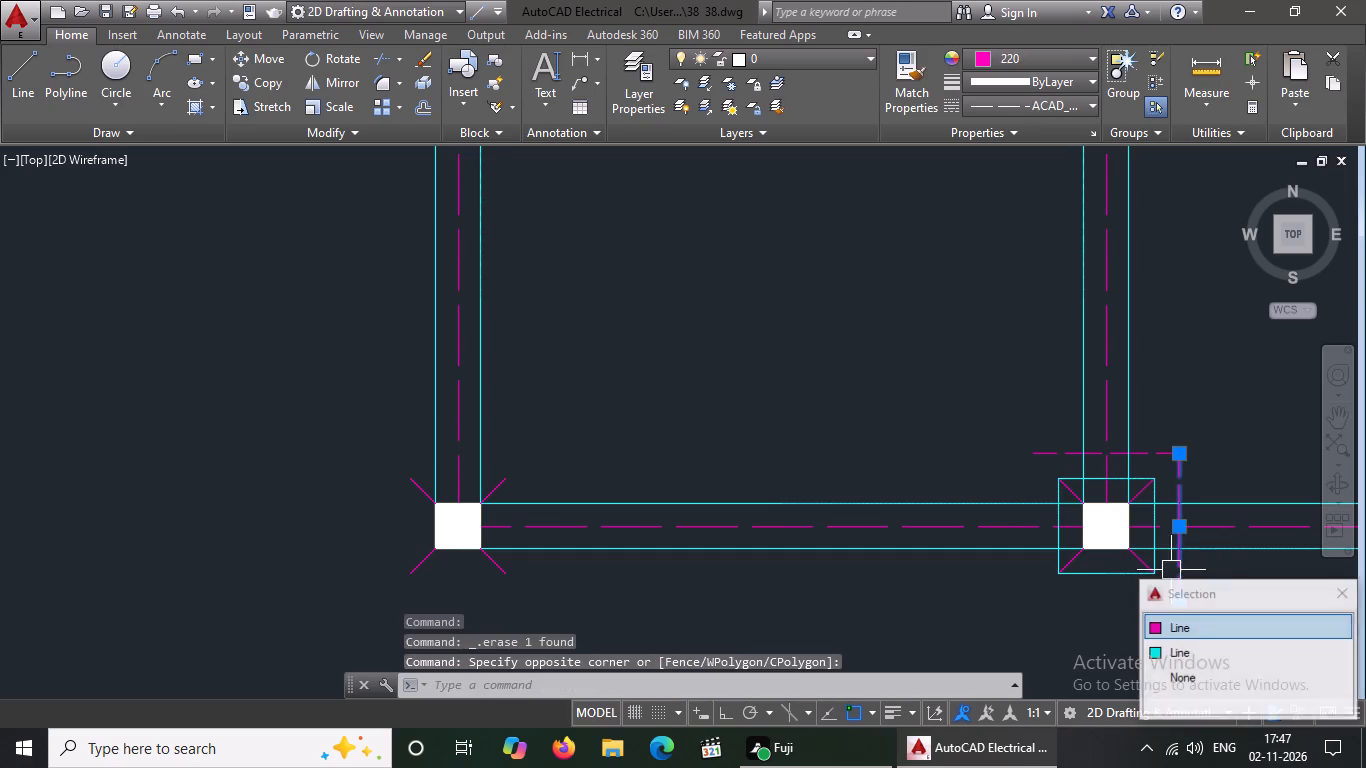
key(Delete)
click(1155, 451)
key(Delete)
Delete the four cyan square lines around the bottom-middle column of the copied plan.
click(1142, 476)
key(Delete)
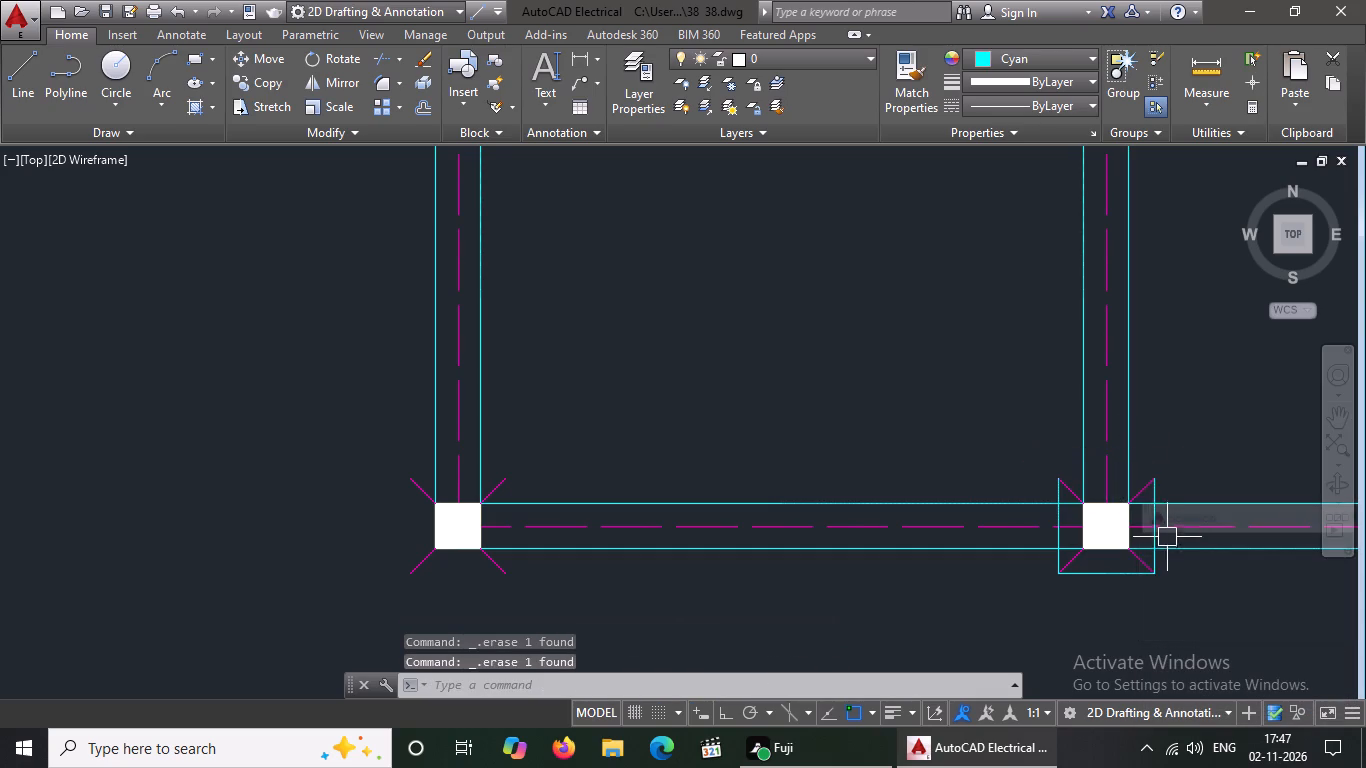
click(1151, 514)
key(Delete)
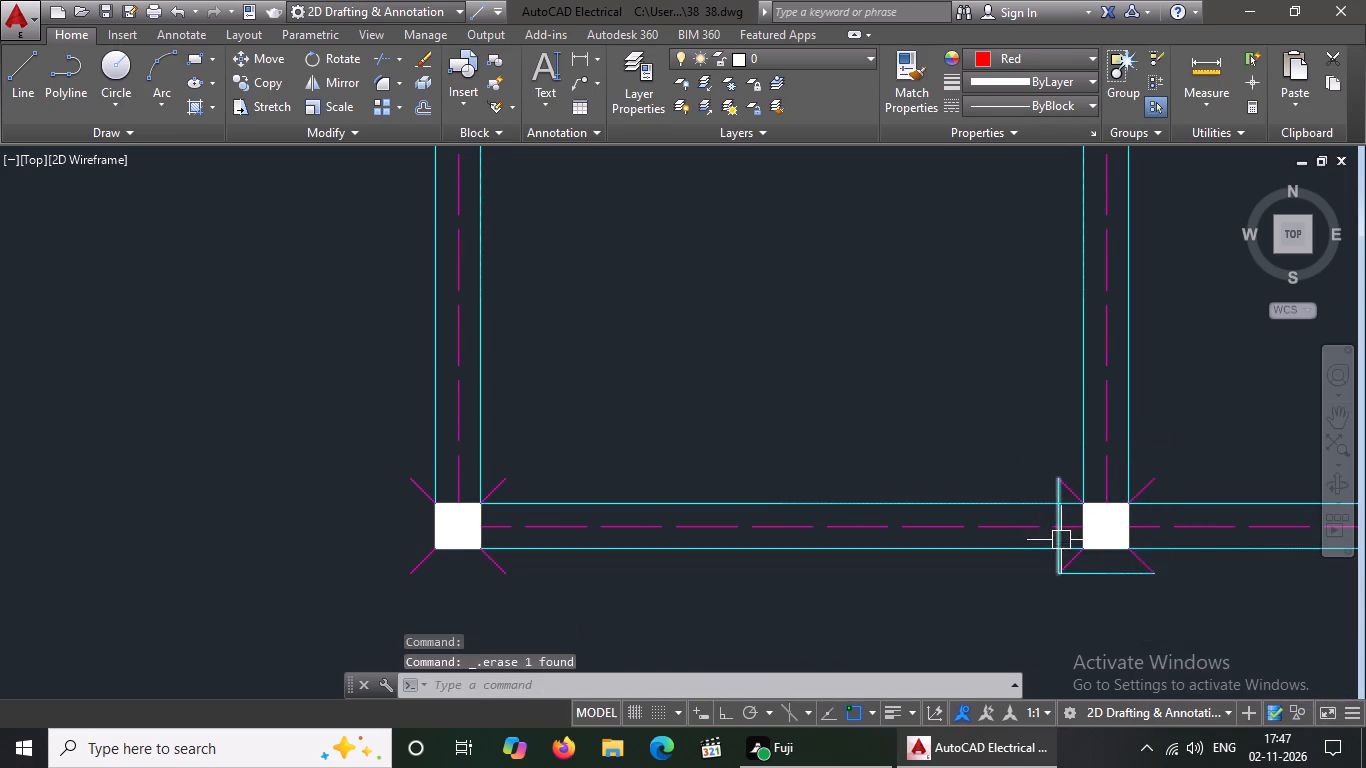
click(1057, 533)
key(Delete)
click(1094, 568)
key(Delete)
Delete the four dashed magenta outline lines around the bottom-right footing of the copied plan.
scroll(903, 518, down, 3)
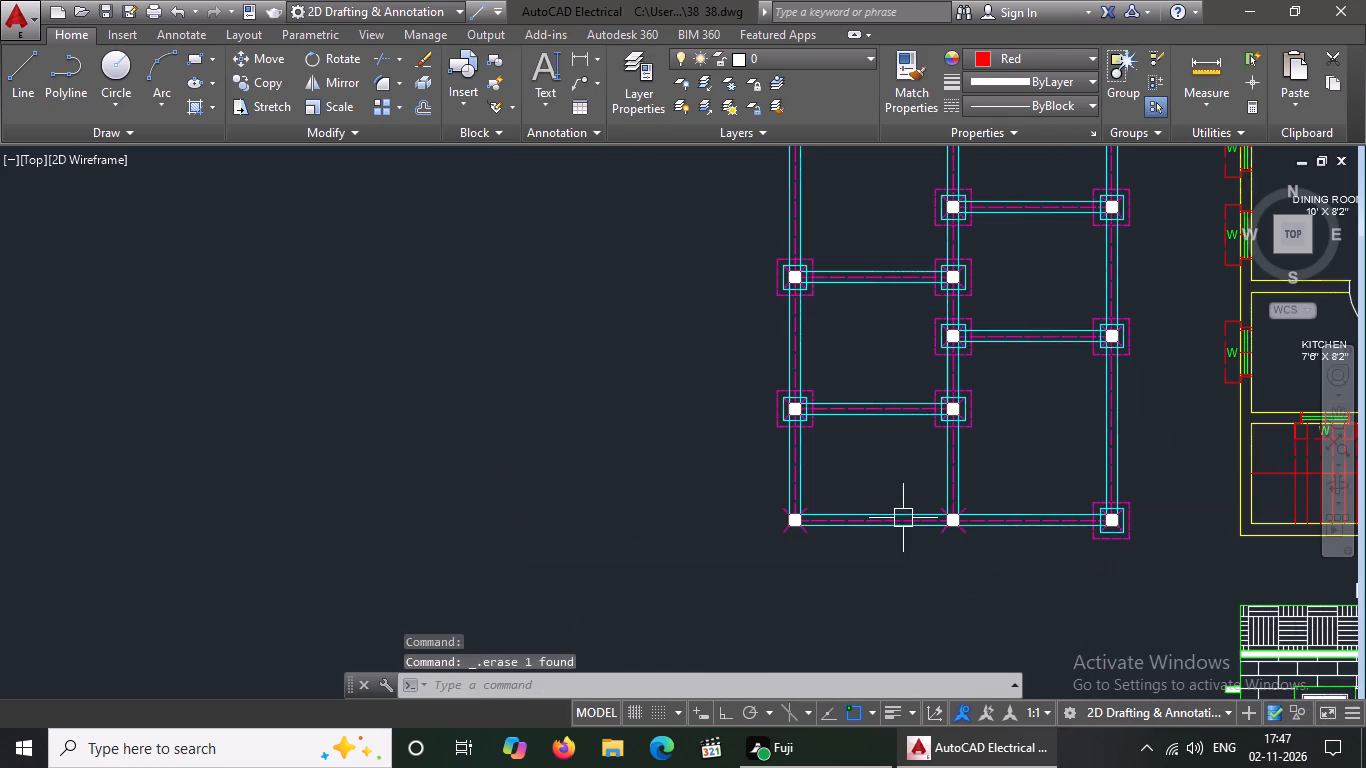
scroll(1183, 534, up, 3)
click(918, 563)
key(Delete)
click(957, 529)
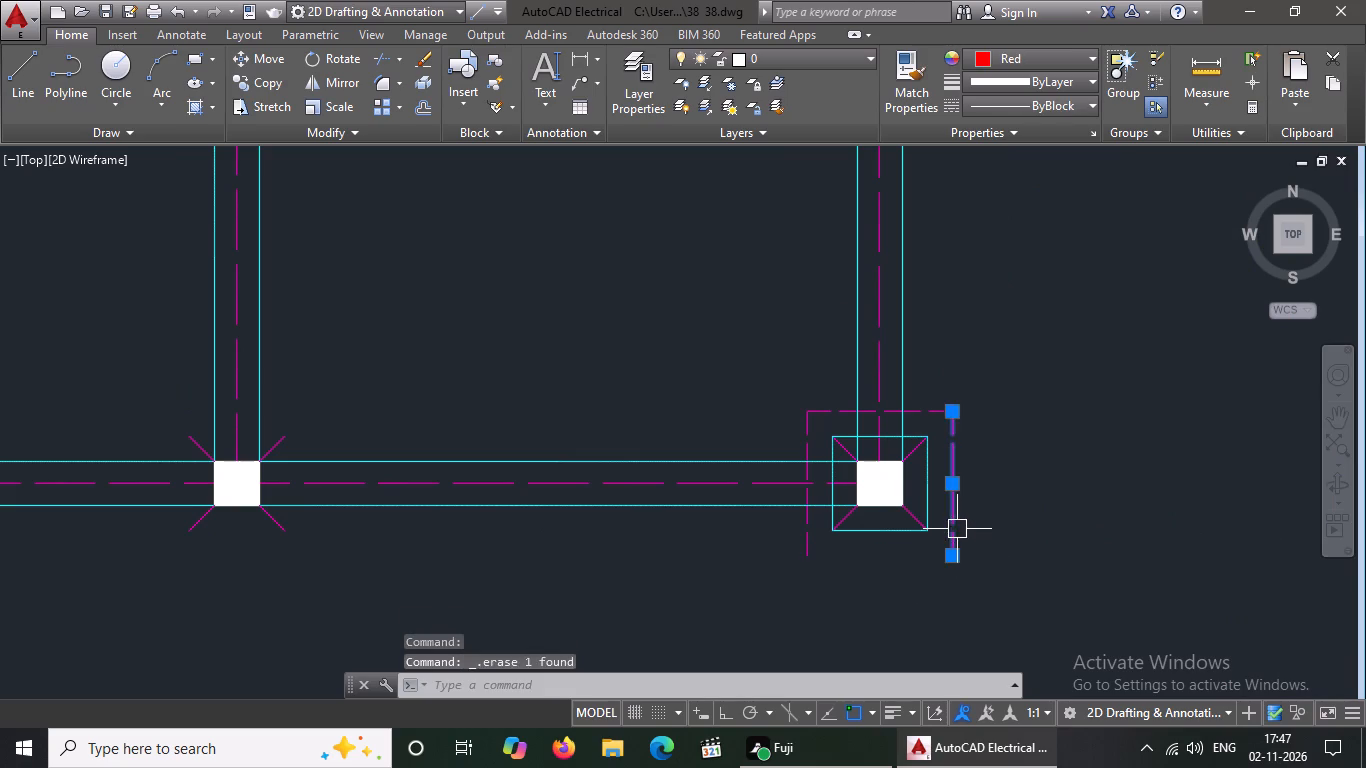
key(Delete)
click(816, 531)
key(Delete)
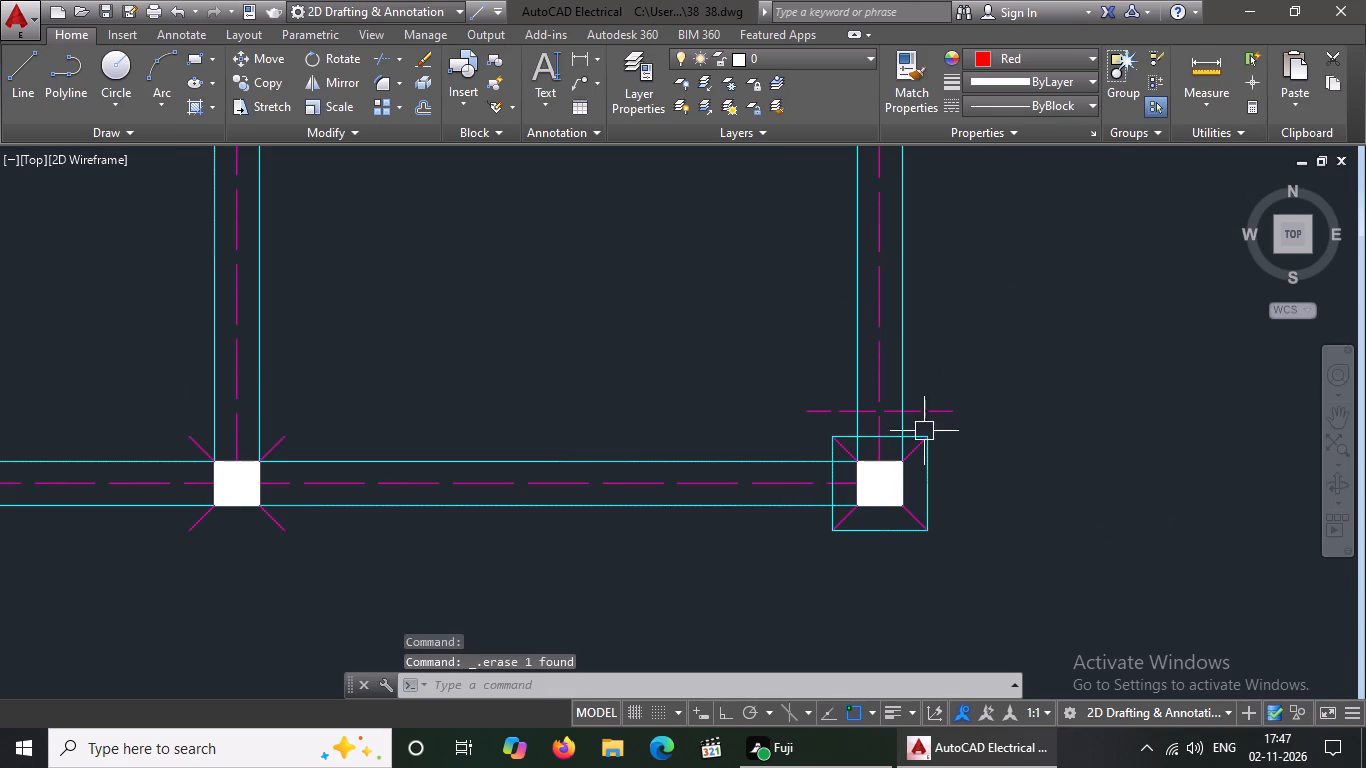
click(945, 414)
key(Delete)
Delete the four cyan square lines around the bottom-right column of the copied plan.
click(928, 497)
key(Delete)
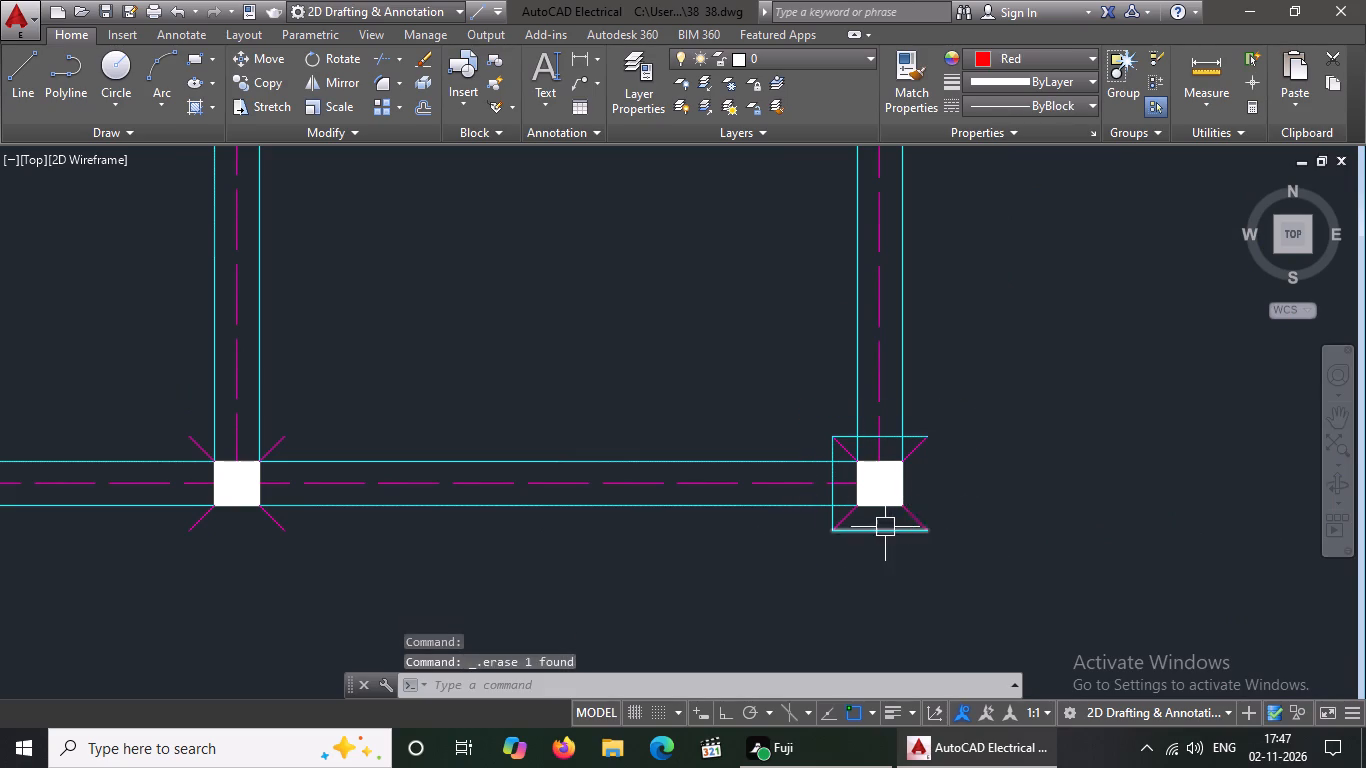
click(885, 527)
key(Delete)
click(832, 488)
key(Delete)
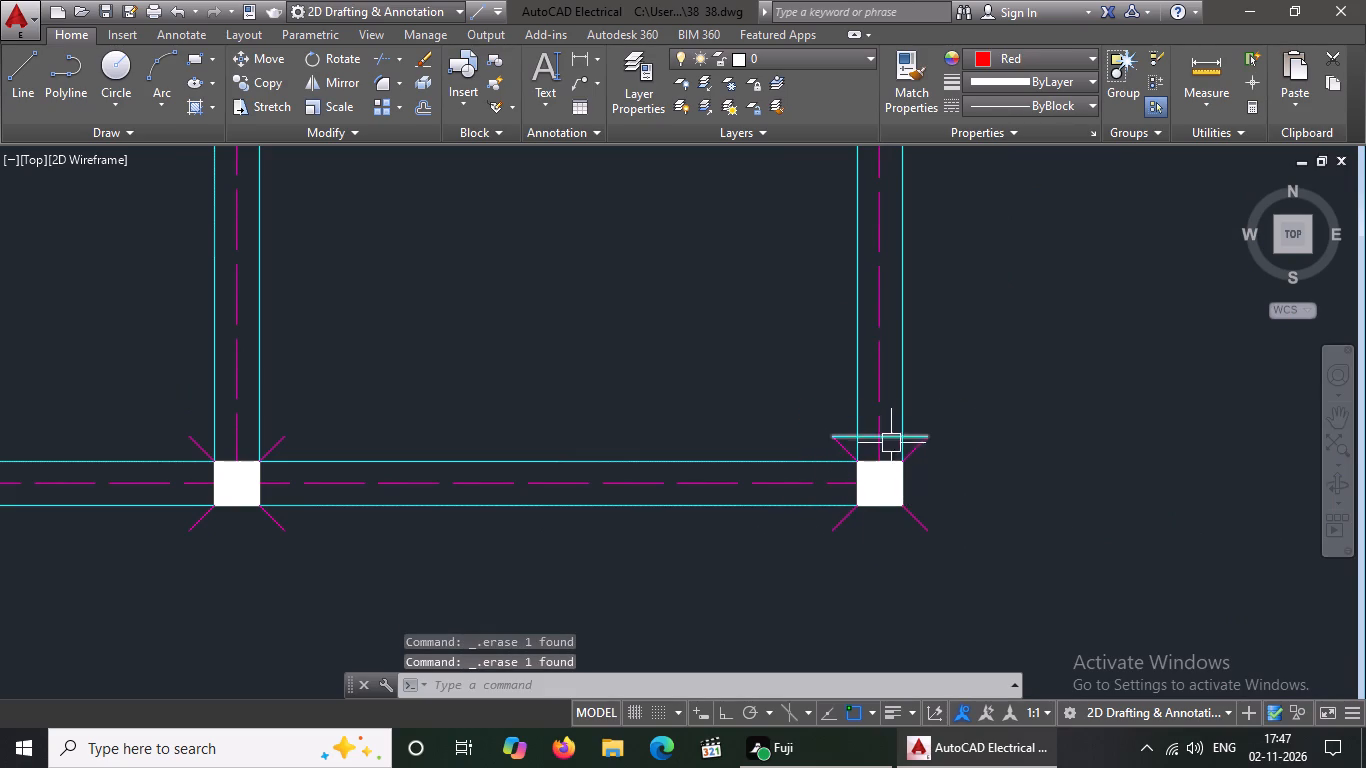
click(894, 438)
key(Delete)
Delete the four dashed magenta outline lines around the second footing from the bottom on the copied plan's left column line.
scroll(929, 421, down, 3)
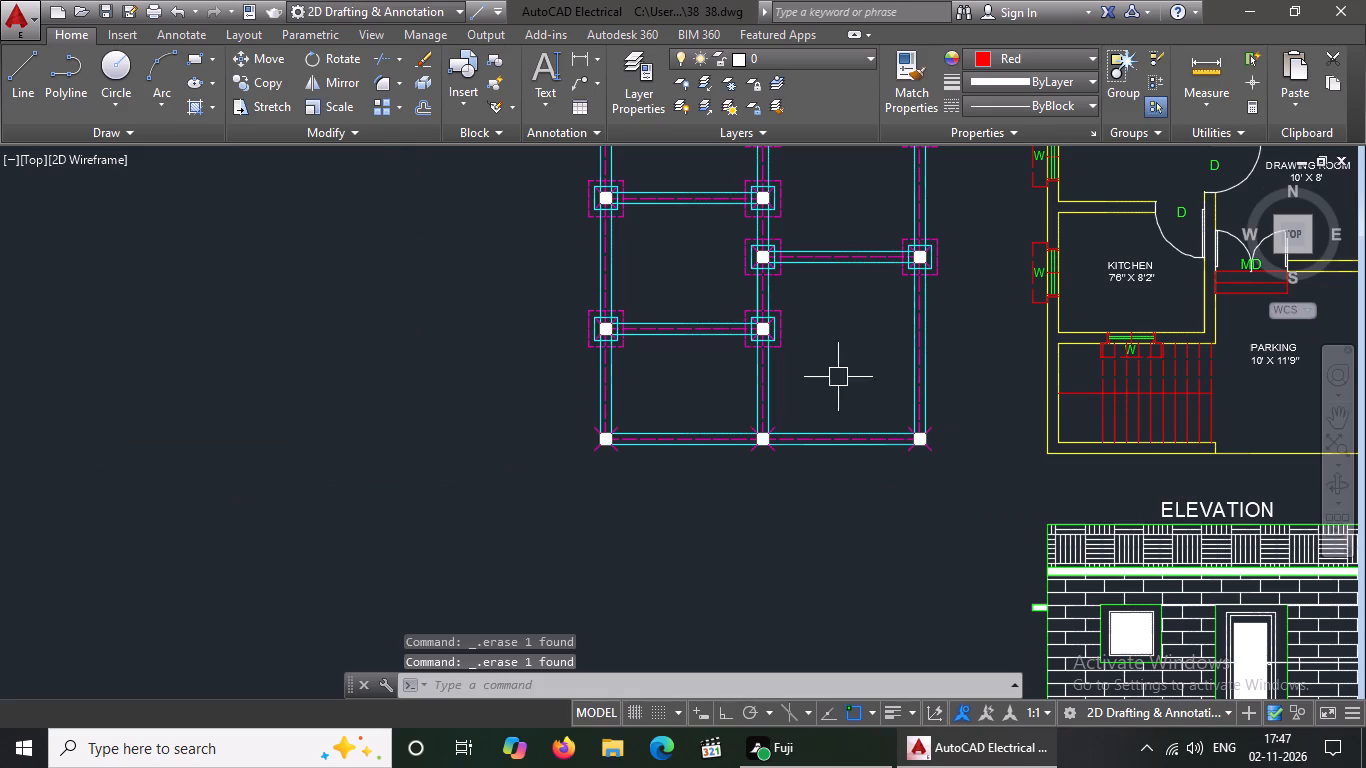
scroll(617, 325, up, 3)
click(603, 402)
key(Delete)
click(632, 381)
key(Delete)
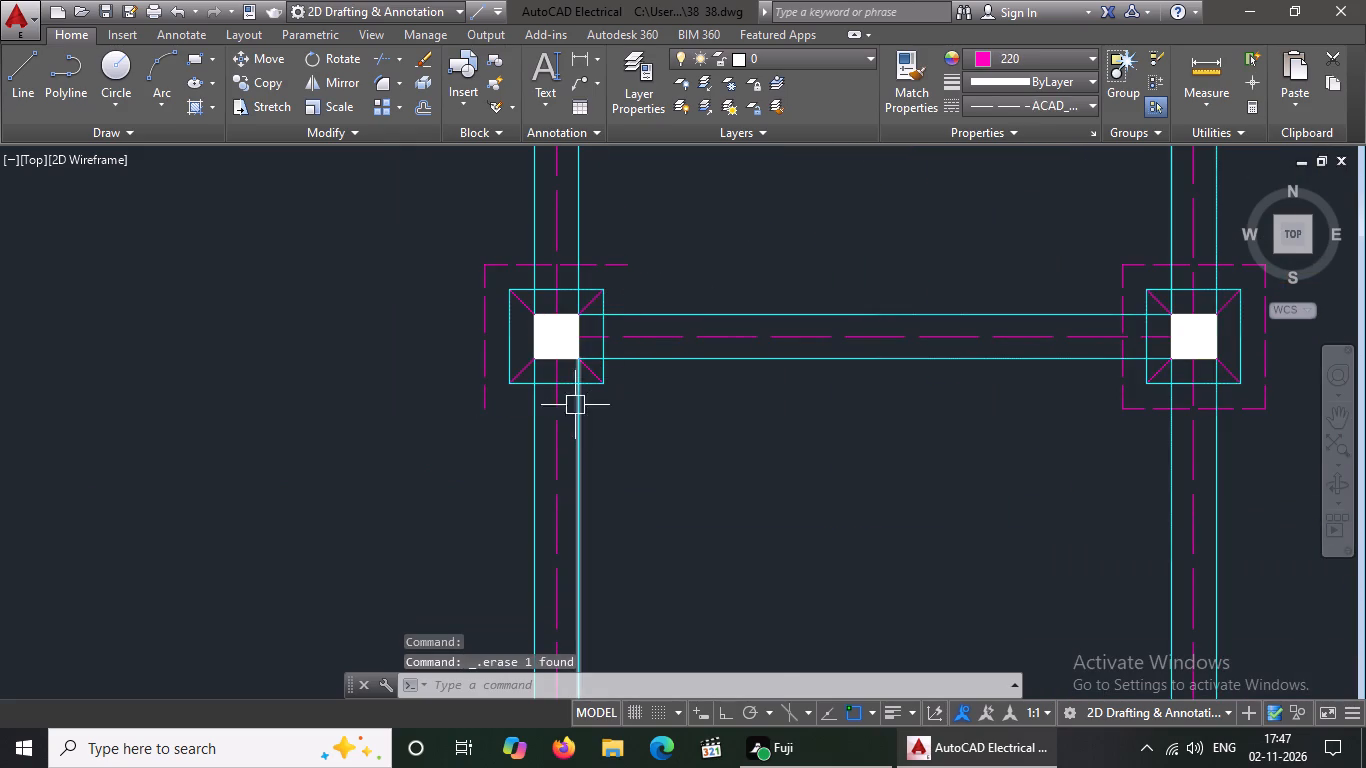
click(474, 395)
key(Delete)
double_click(488, 382)
key(Delete)
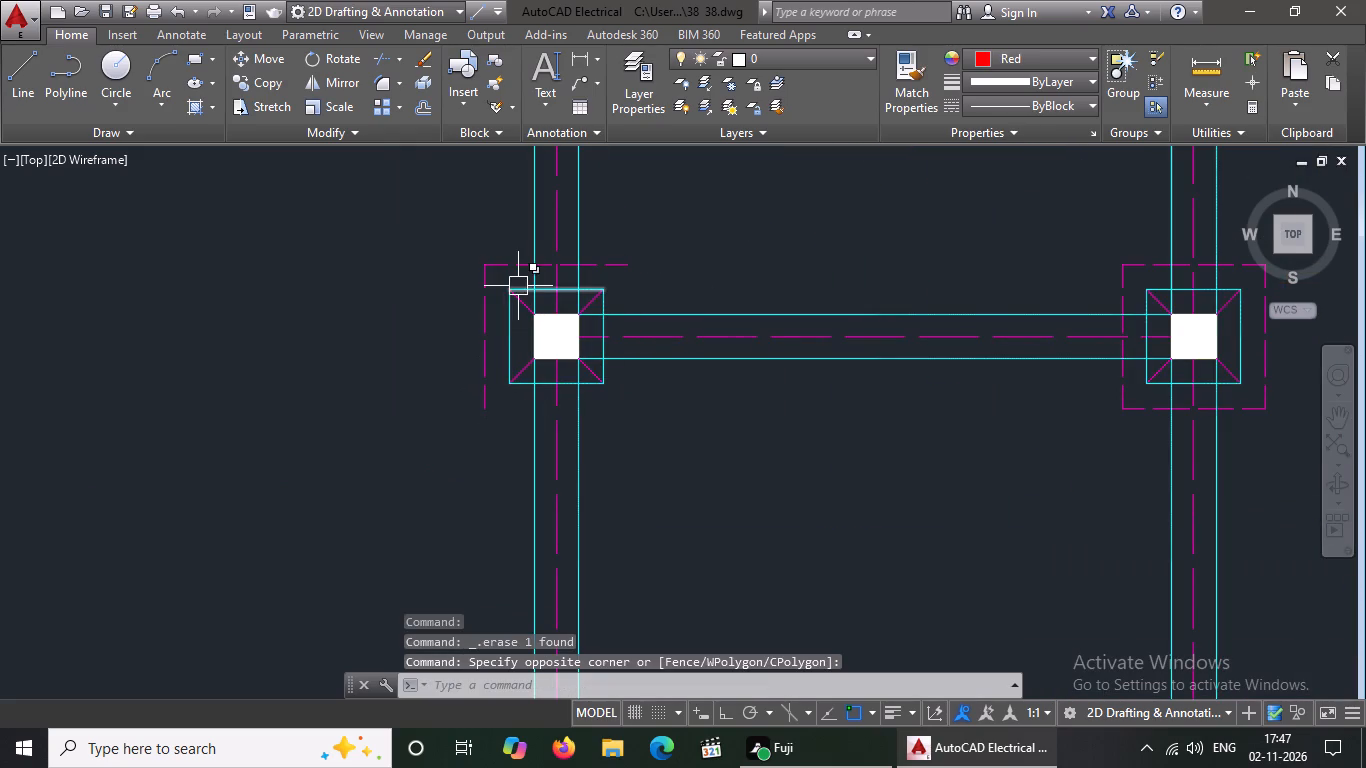
click(507, 264)
key(Delete)
click(490, 355)
key(Delete)
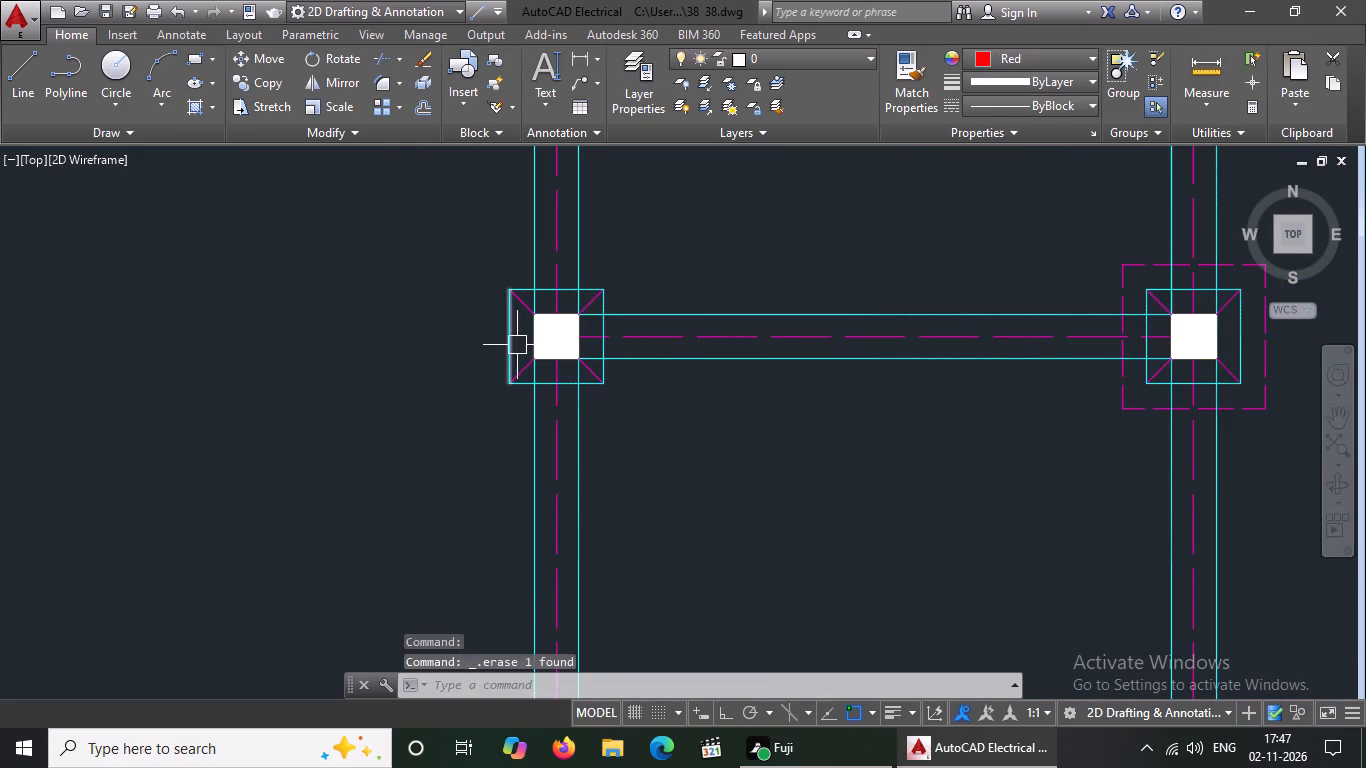
Delete the four cyan square lines around the second column from the bottom on the copied plan's left column line.
click(517, 345)
key(Delete)
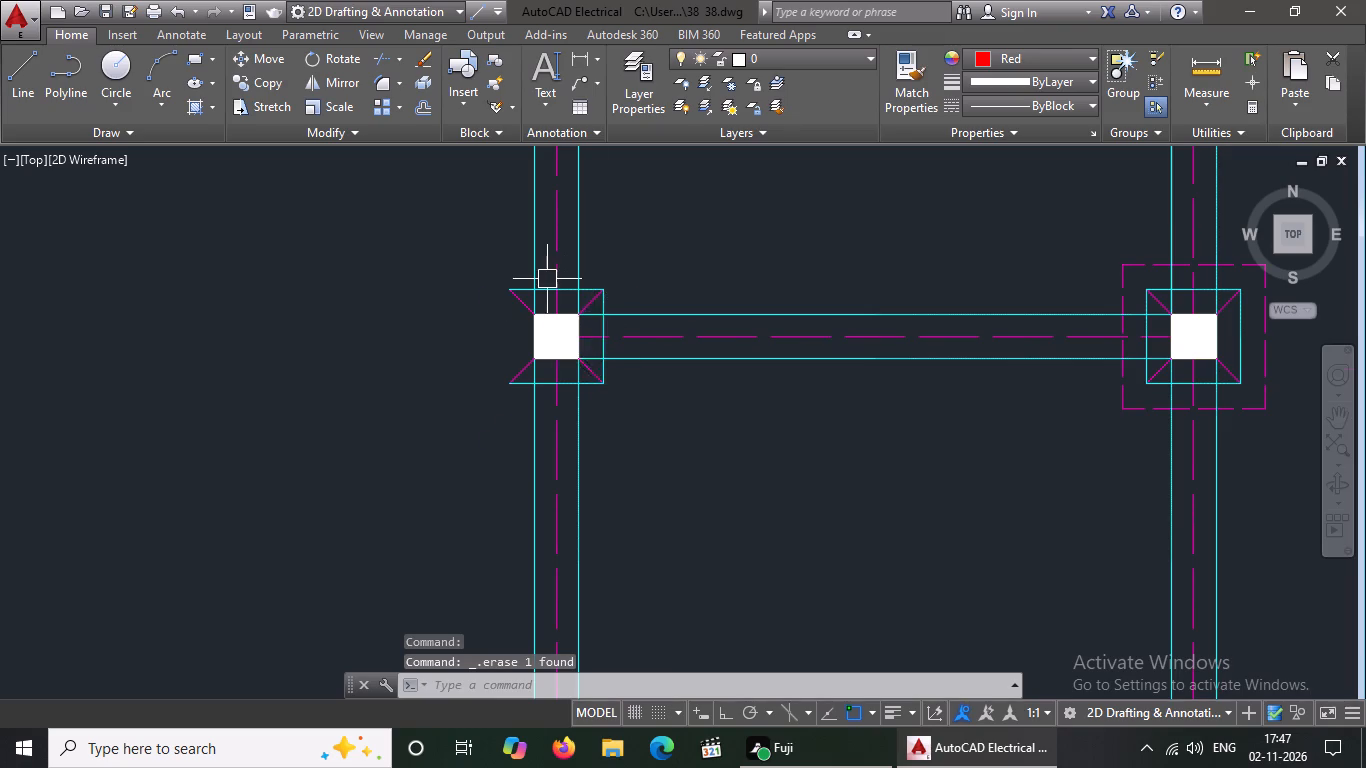
scroll(544, 279, up, 2)
click(539, 310)
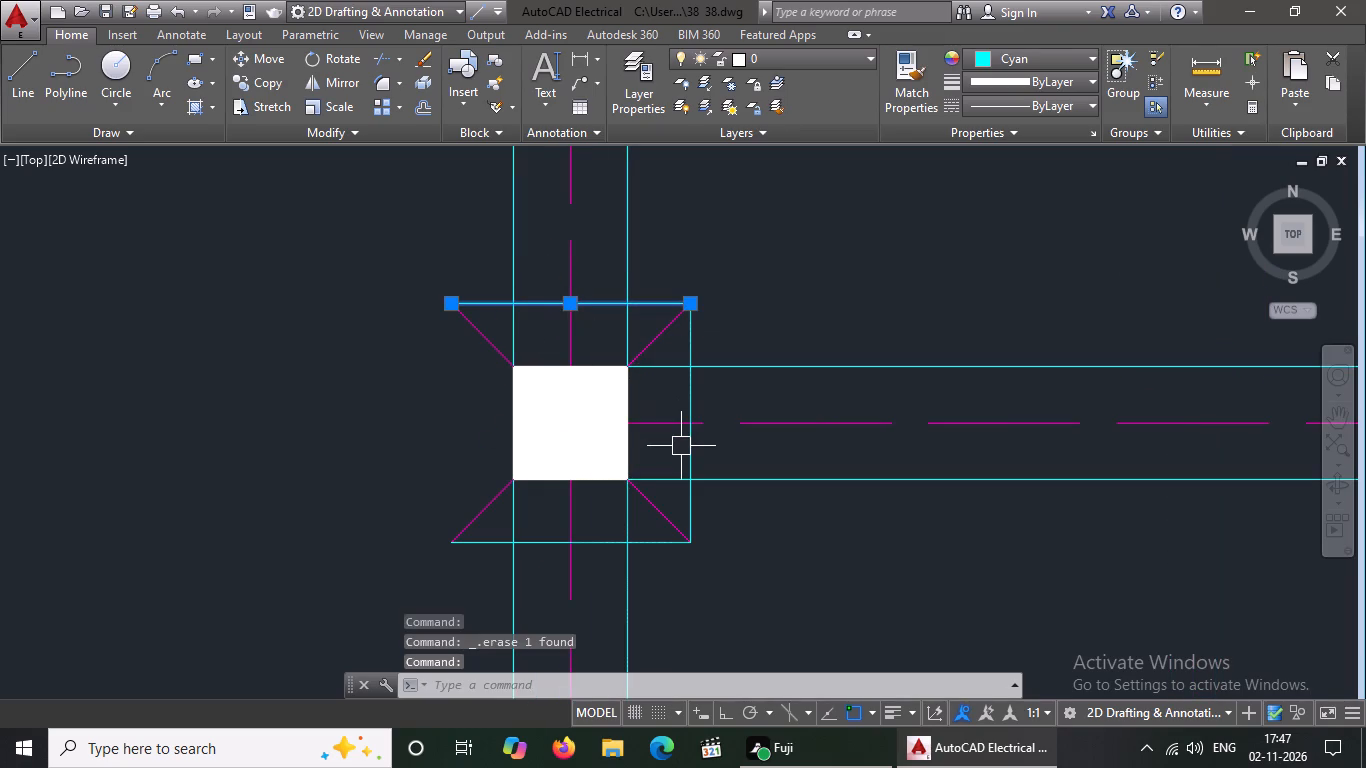
key(Delete)
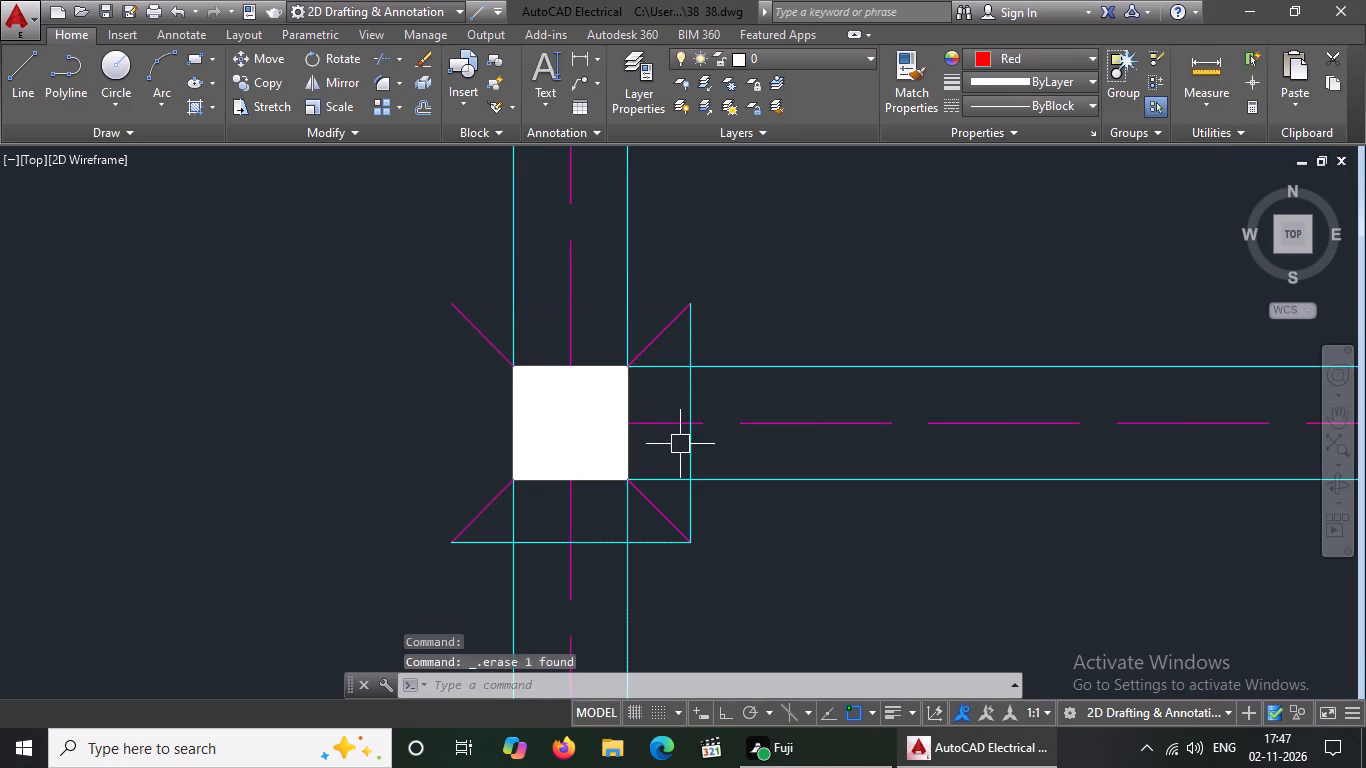
click(682, 441)
key(Delete)
click(655, 533)
key(Delete)
click(651, 547)
key(Delete)
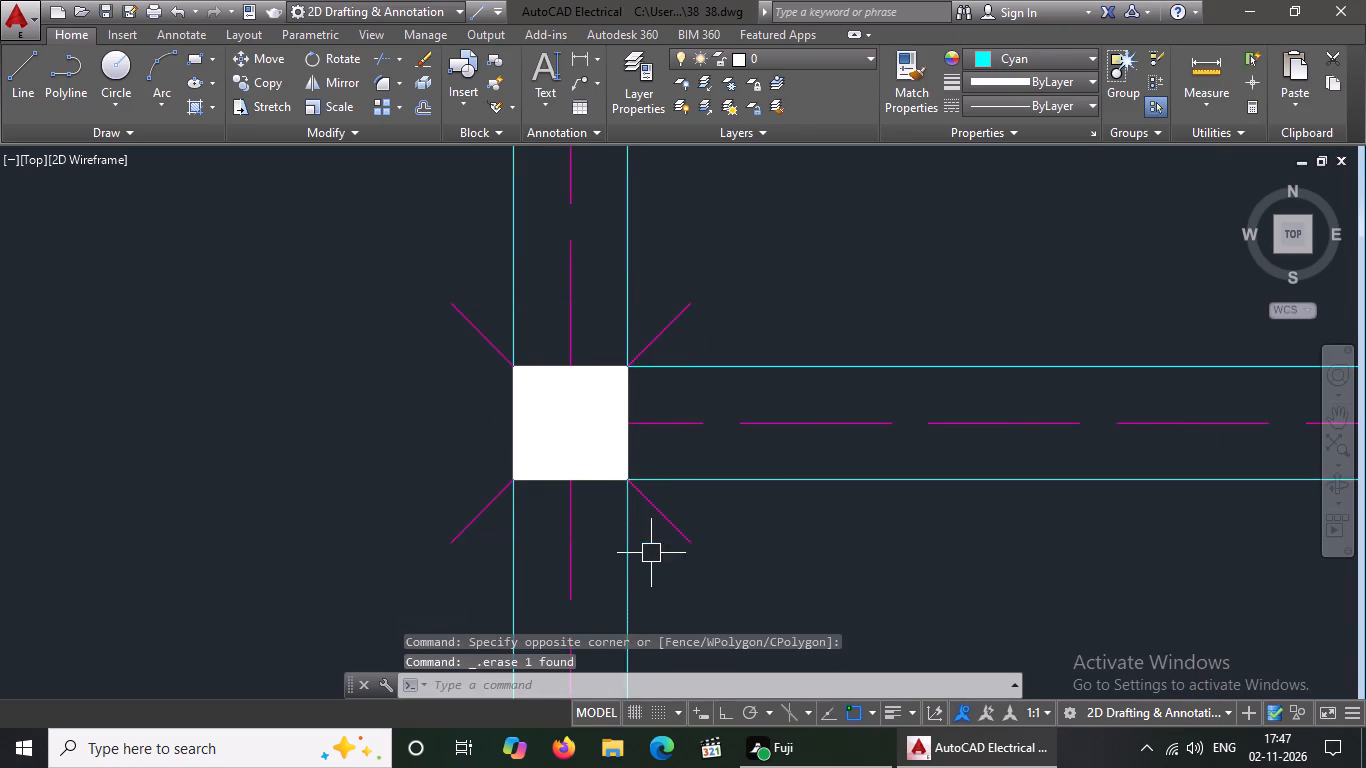
Delete the four dashed magenta outline lines around the second footing from the bottom on the copied plan's middle column line.
scroll(604, 502, down, 6)
scroll(742, 522, up, 4)
click(774, 460)
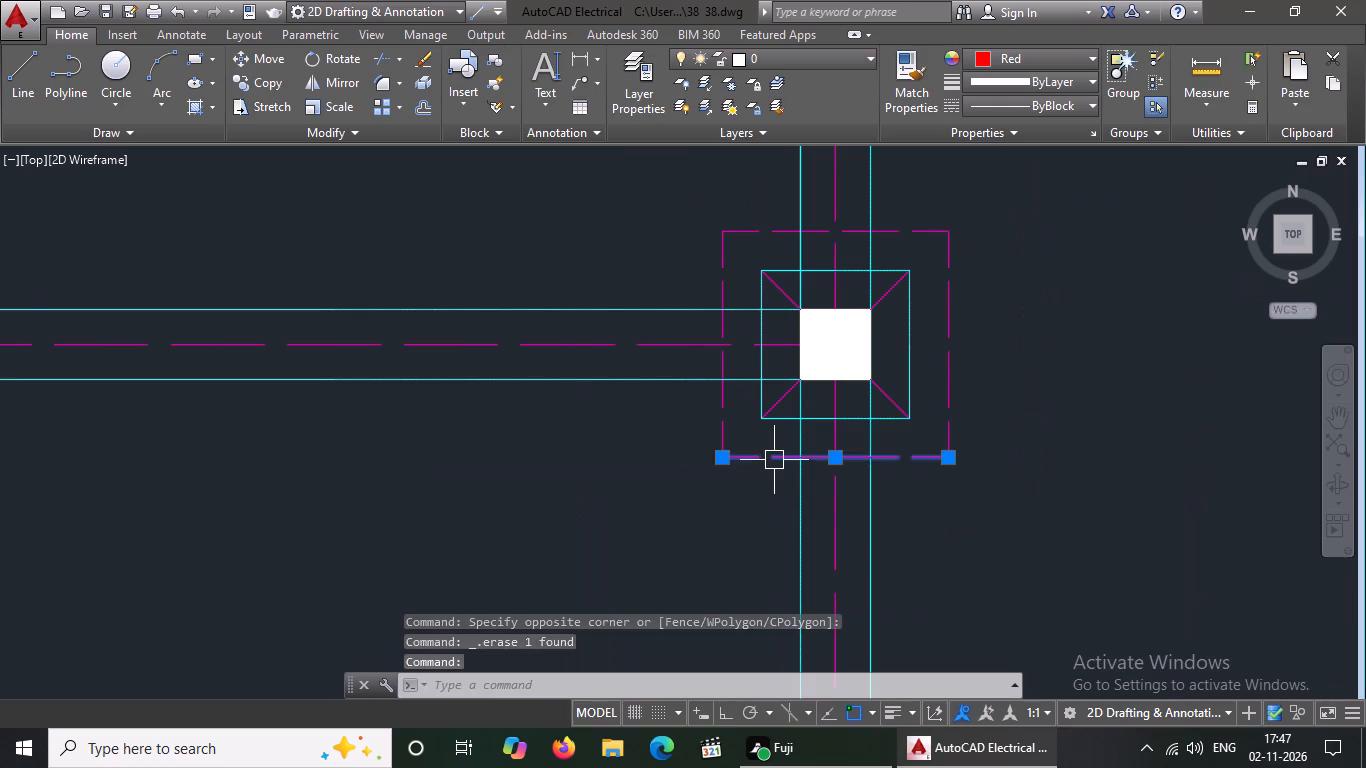
key(Delete)
click(717, 433)
key(Delete)
click(949, 382)
key(Delete)
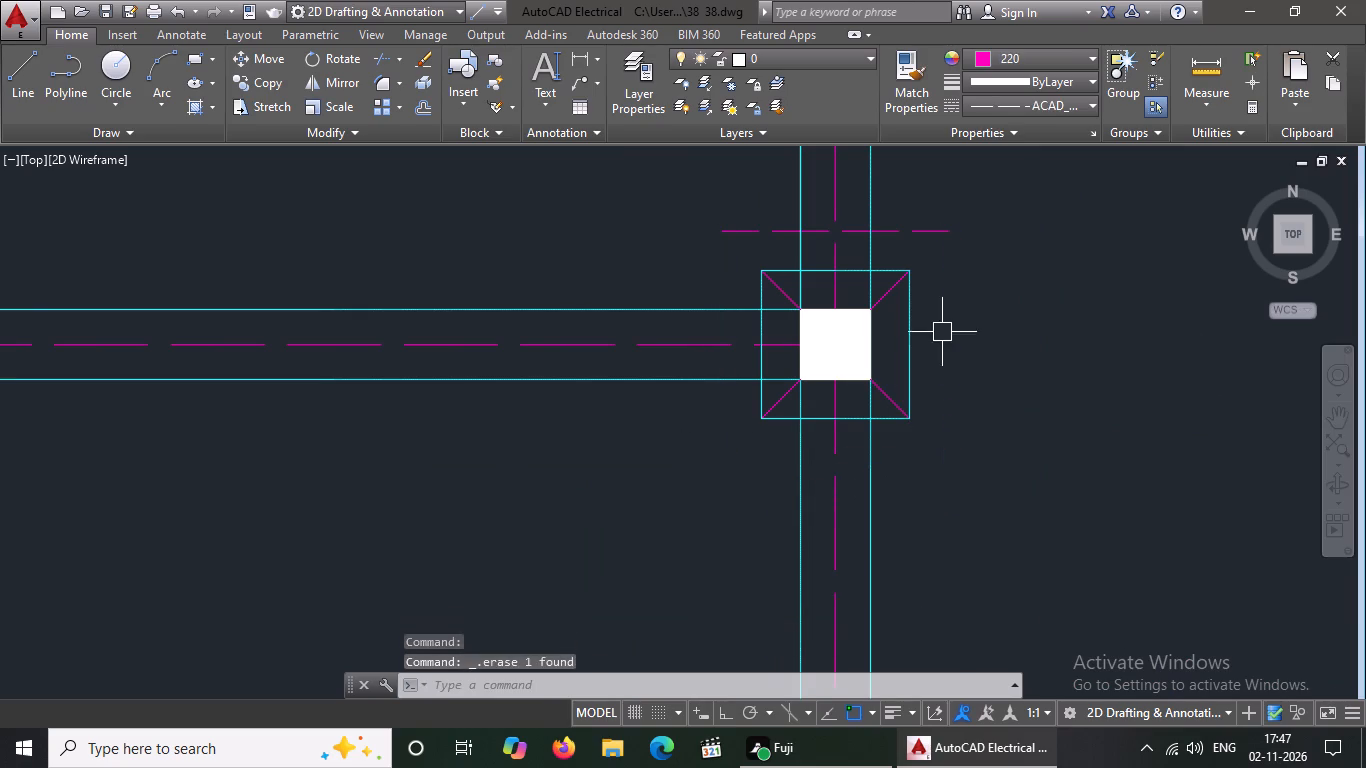
click(898, 238)
key(Delete)
Delete the four cyan square lines around the second column from the bottom on the copied plan's middle column line.
click(902, 359)
key(Delete)
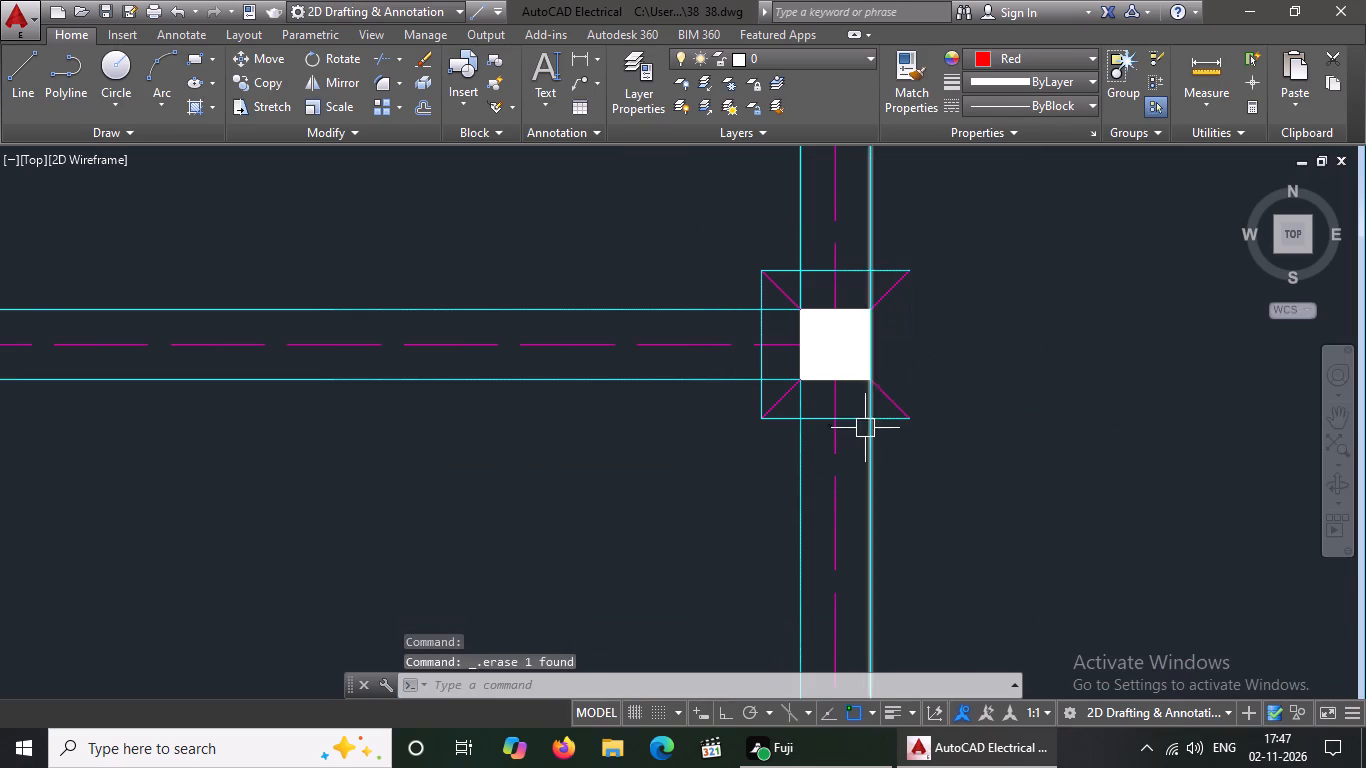
click(860, 422)
key(Delete)
click(764, 359)
key(Delete)
click(827, 274)
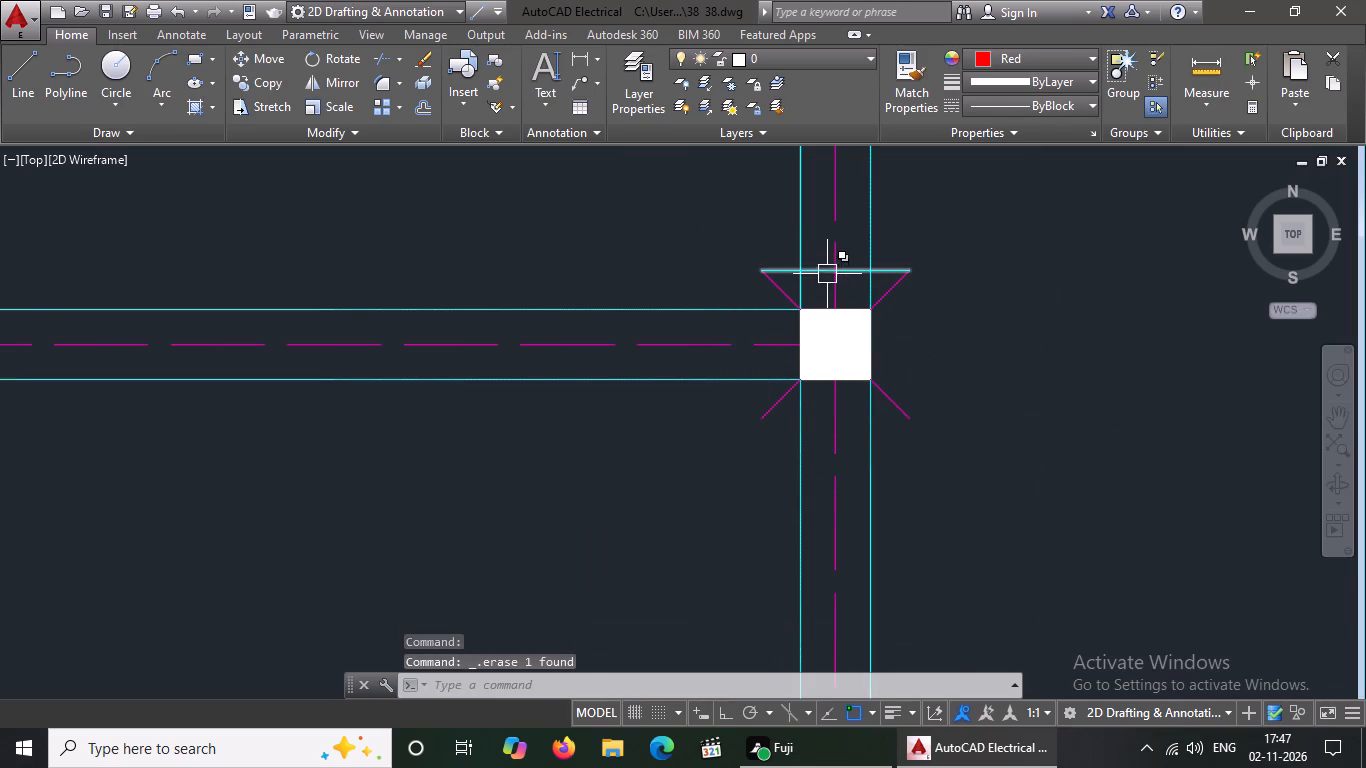
key(Delete)
Delete the bottom, left and right dashed magenta outline lines of the third footing from the bottom on the middle column line.
scroll(797, 355, down, 6)
scroll(806, 350, up, 4)
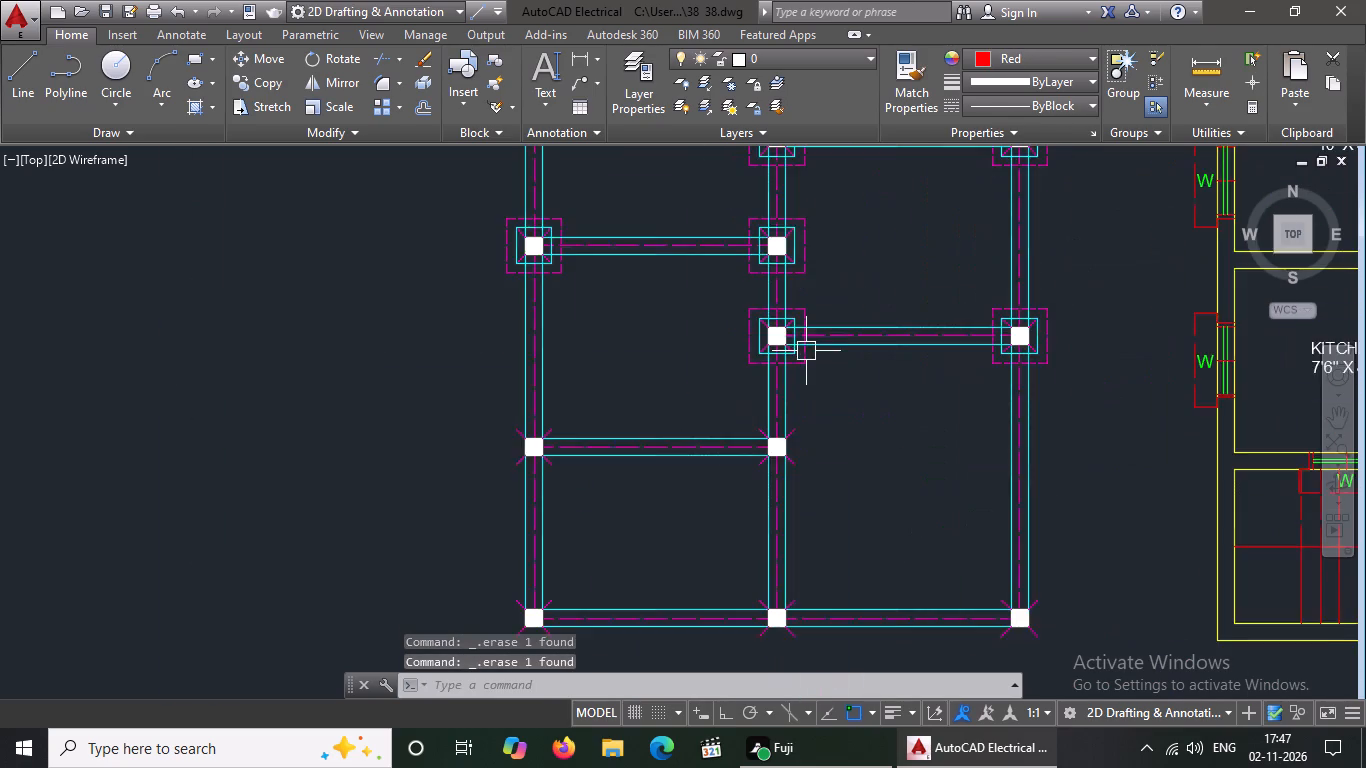
scroll(806, 352, up, 2)
click(761, 404)
key(Delete)
click(579, 351)
key(Delete)
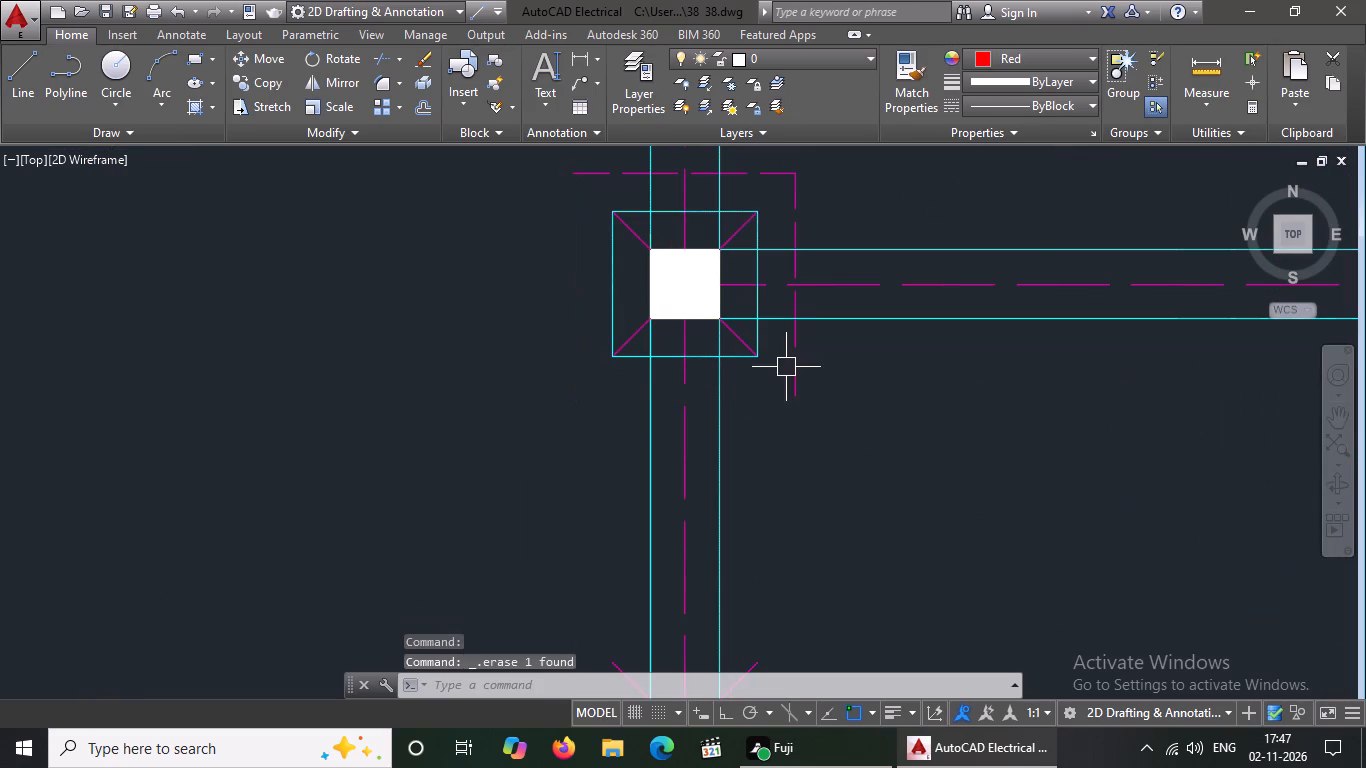
click(812, 373)
click(794, 383)
key(Delete)
Delete the four cyan square lines around the third column from the bottom on the copied plan's middle column line.
click(730, 360)
key(Delete)
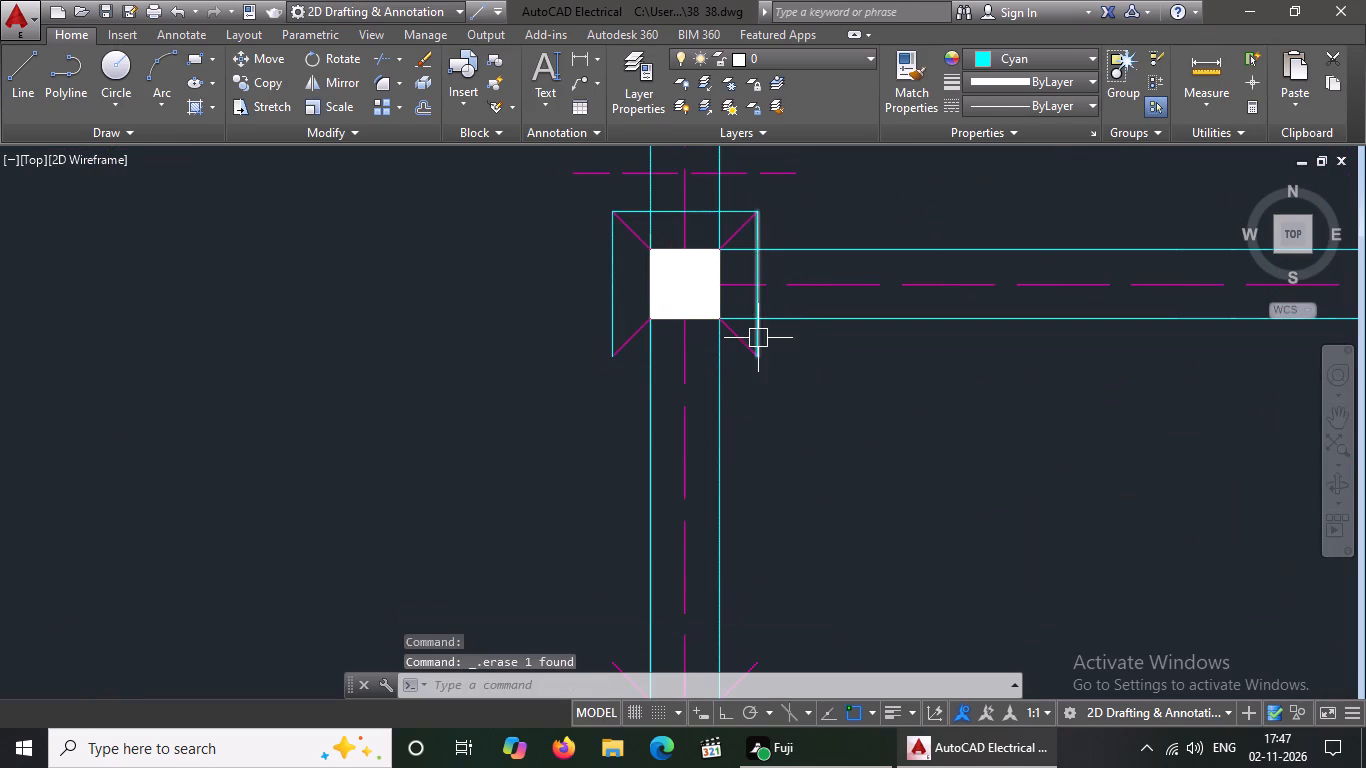
click(757, 335)
key(Delete)
click(606, 303)
key(Delete)
click(699, 227)
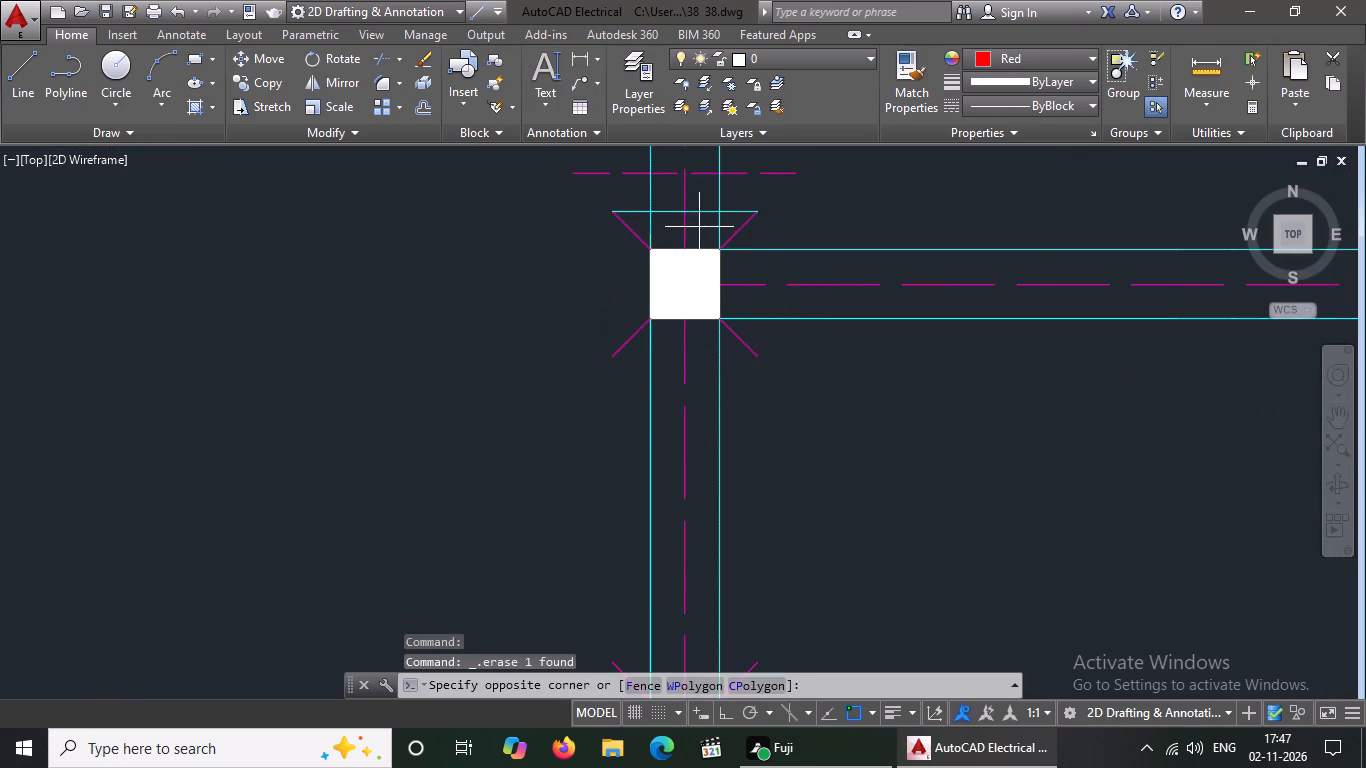
click(701, 208)
click(701, 208)
click(701, 214)
key(Delete)
Delete the remaining top dashed magenta outline line of the third footing from the bottom on the middle column line.
drag(752, 158, 752, 159)
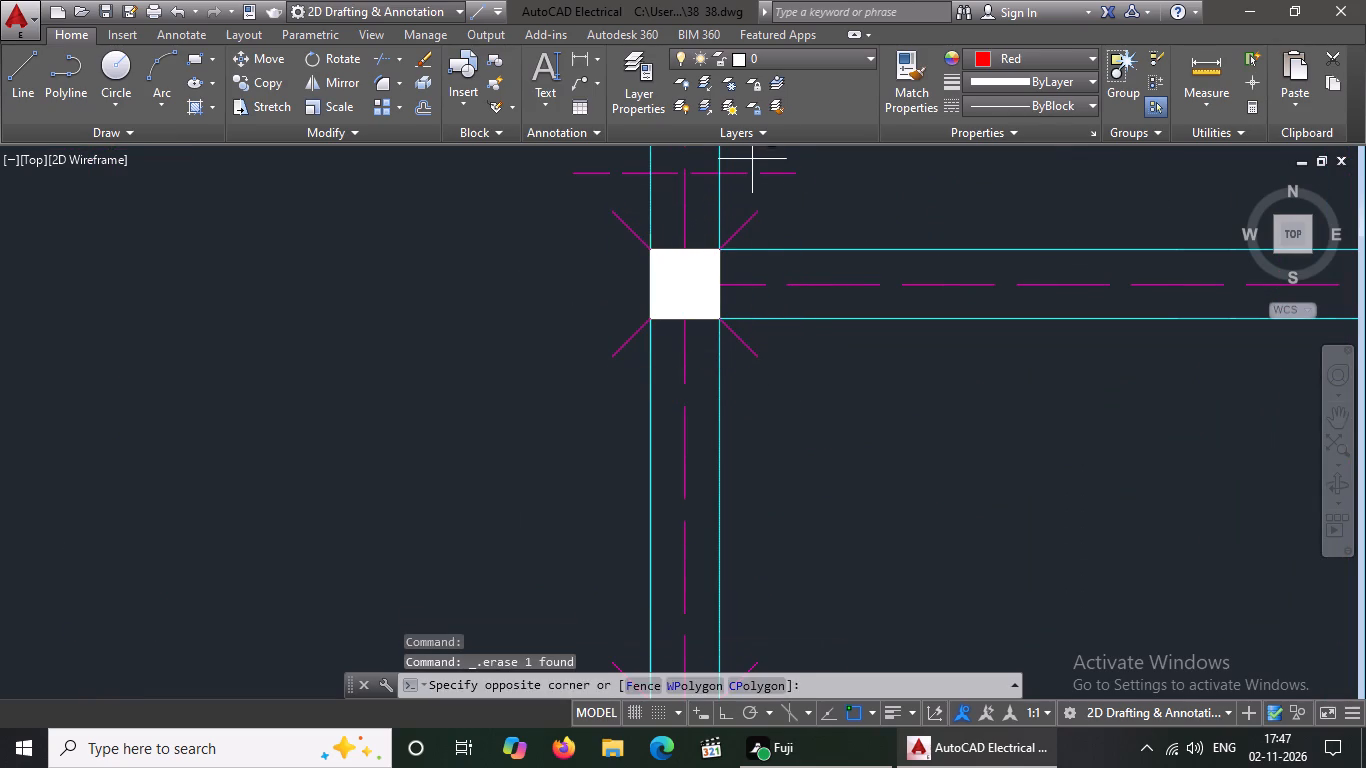
drag(752, 159, 752, 170)
click(752, 175)
click(752, 175)
click(763, 177)
key(Delete)
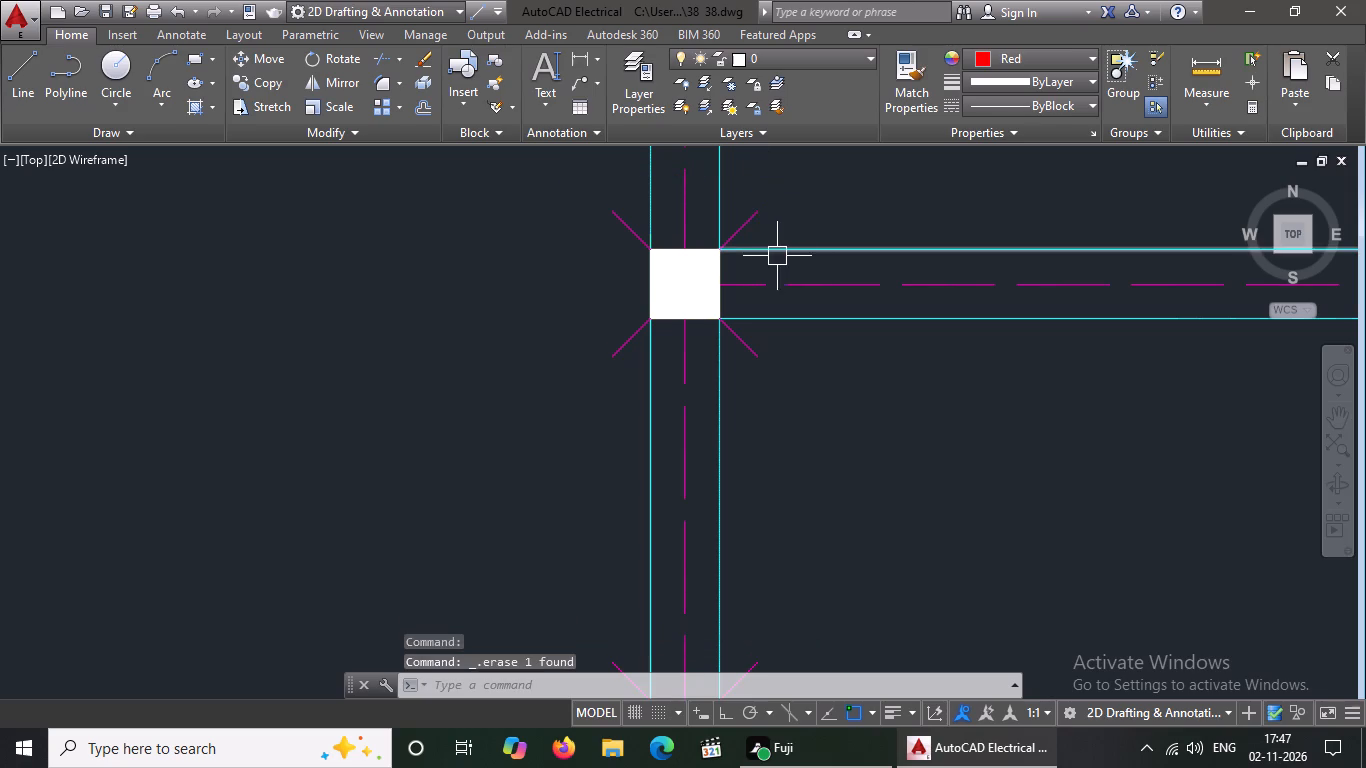
Delete the four dashed magenta outline lines around the second footing from the bottom on the copied plan's right column line.
scroll(776, 267, down, 4)
scroll(929, 295, up, 2)
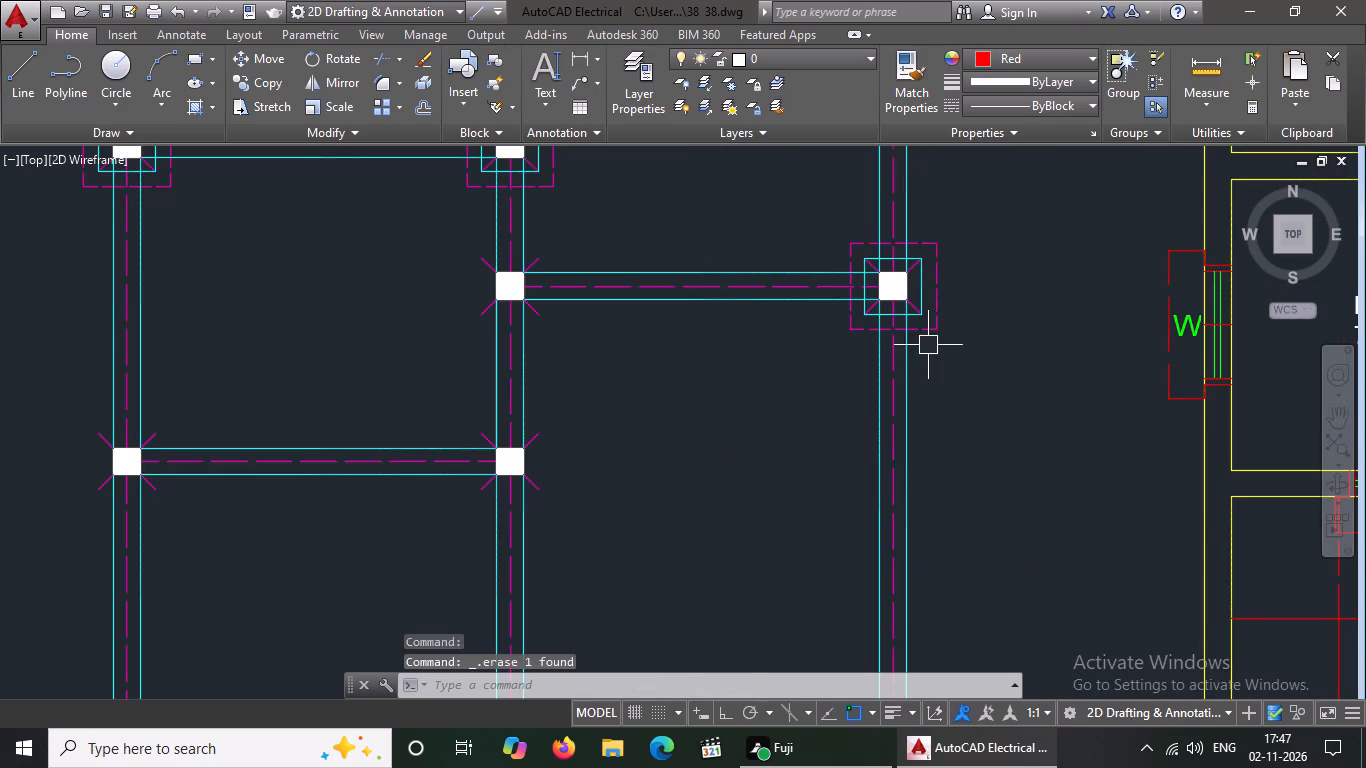
click(925, 333)
key(Delete)
click(941, 297)
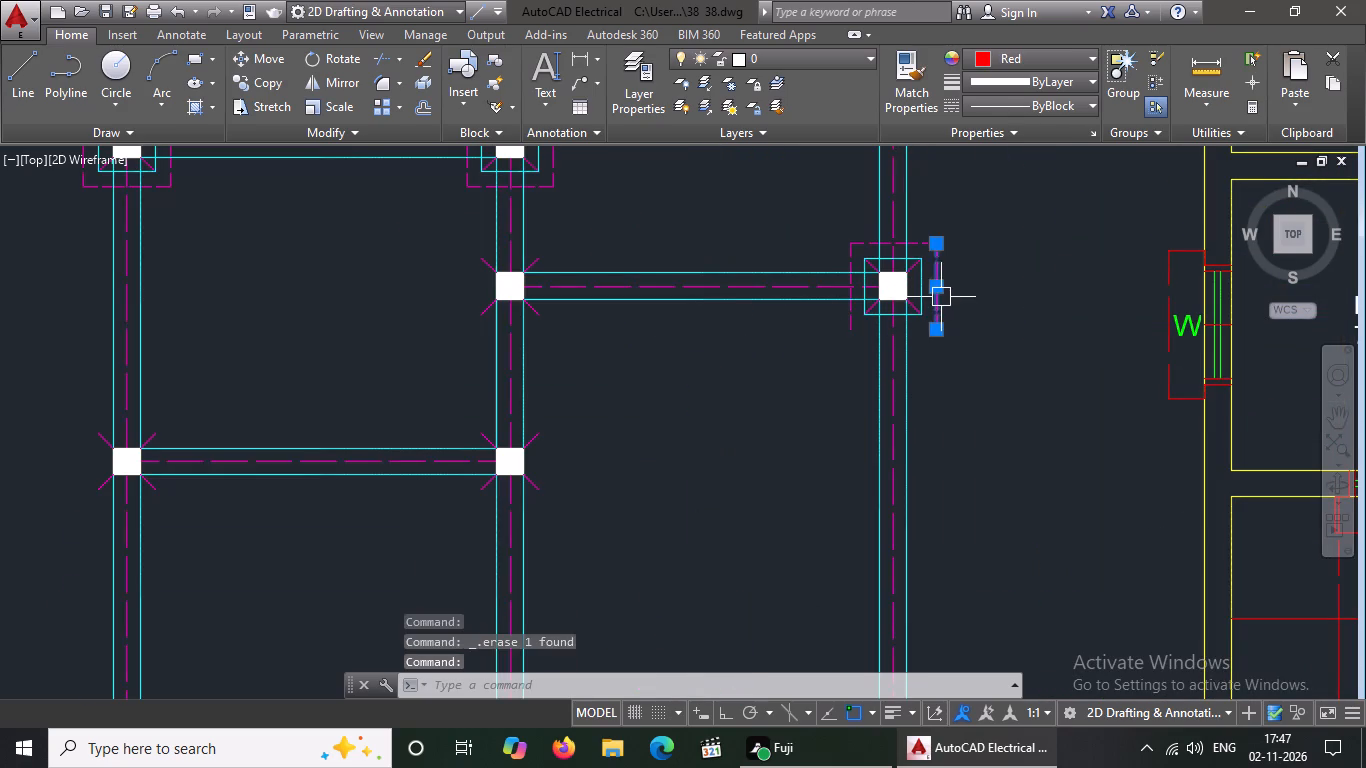
key(Delete)
click(927, 240)
key(Delete)
click(842, 317)
key(Delete)
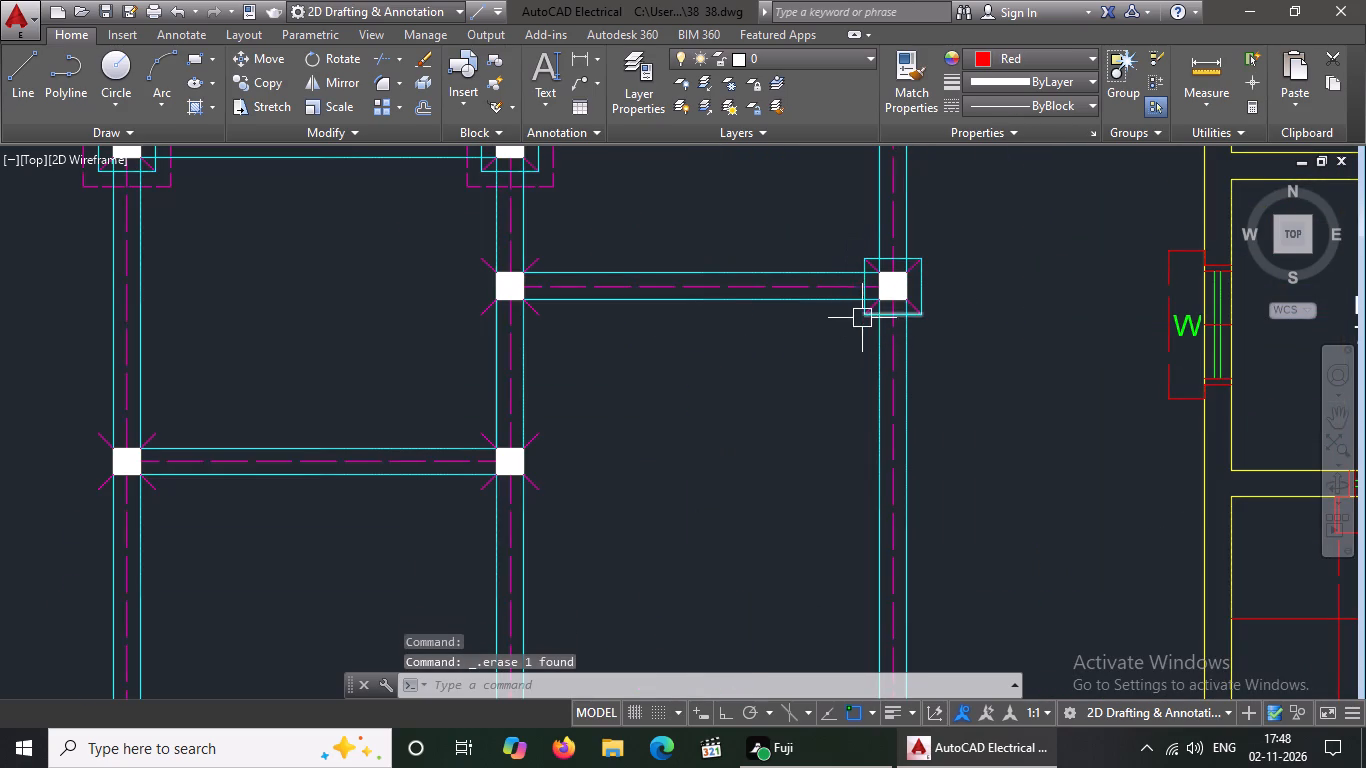
Delete the four cyan square lines around the second column from the bottom on the copied plan's right column line.
click(882, 311)
key(Delete)
click(862, 276)
key(Delete)
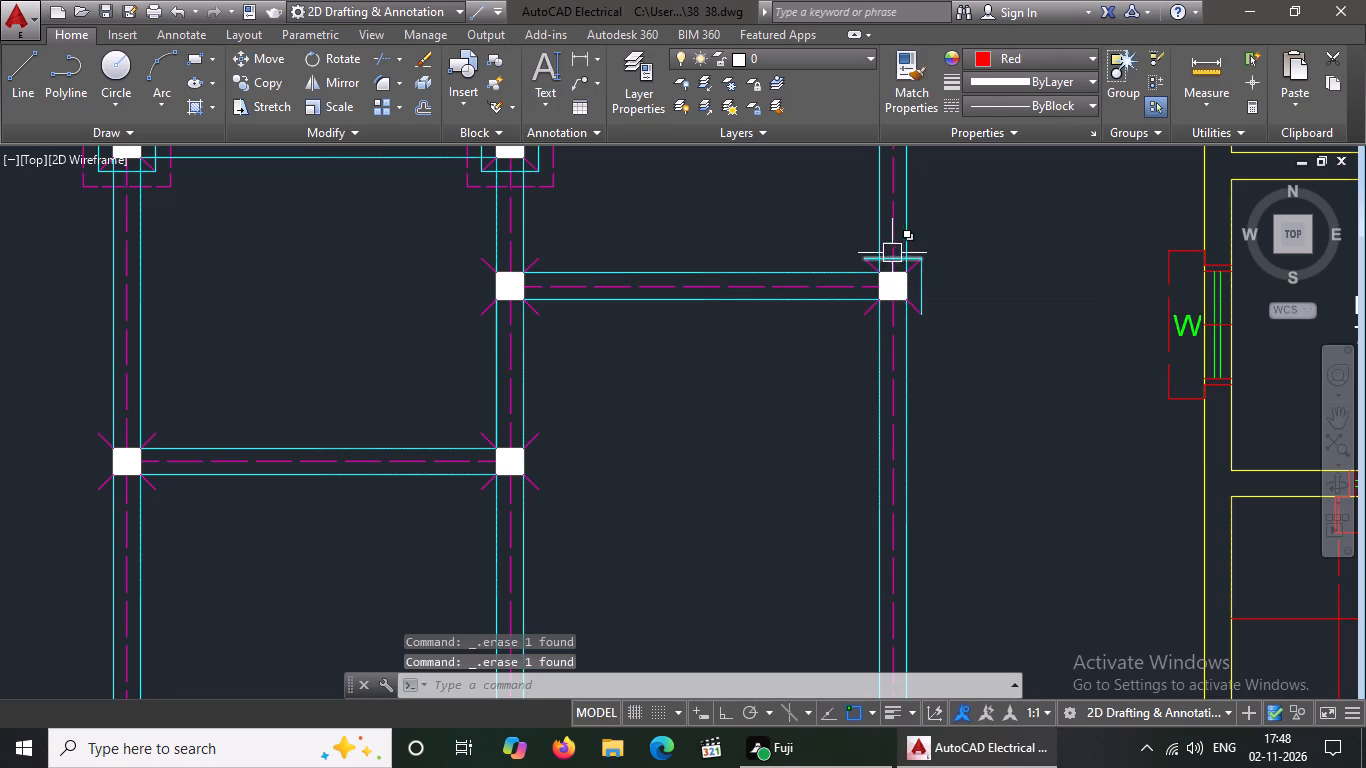
click(899, 260)
key(Delete)
click(924, 292)
key(Delete)
Delete the four dashed magenta outline lines around the fourth footing from the bottom on the copied plan's middle column line.
scroll(883, 361, down, 3)
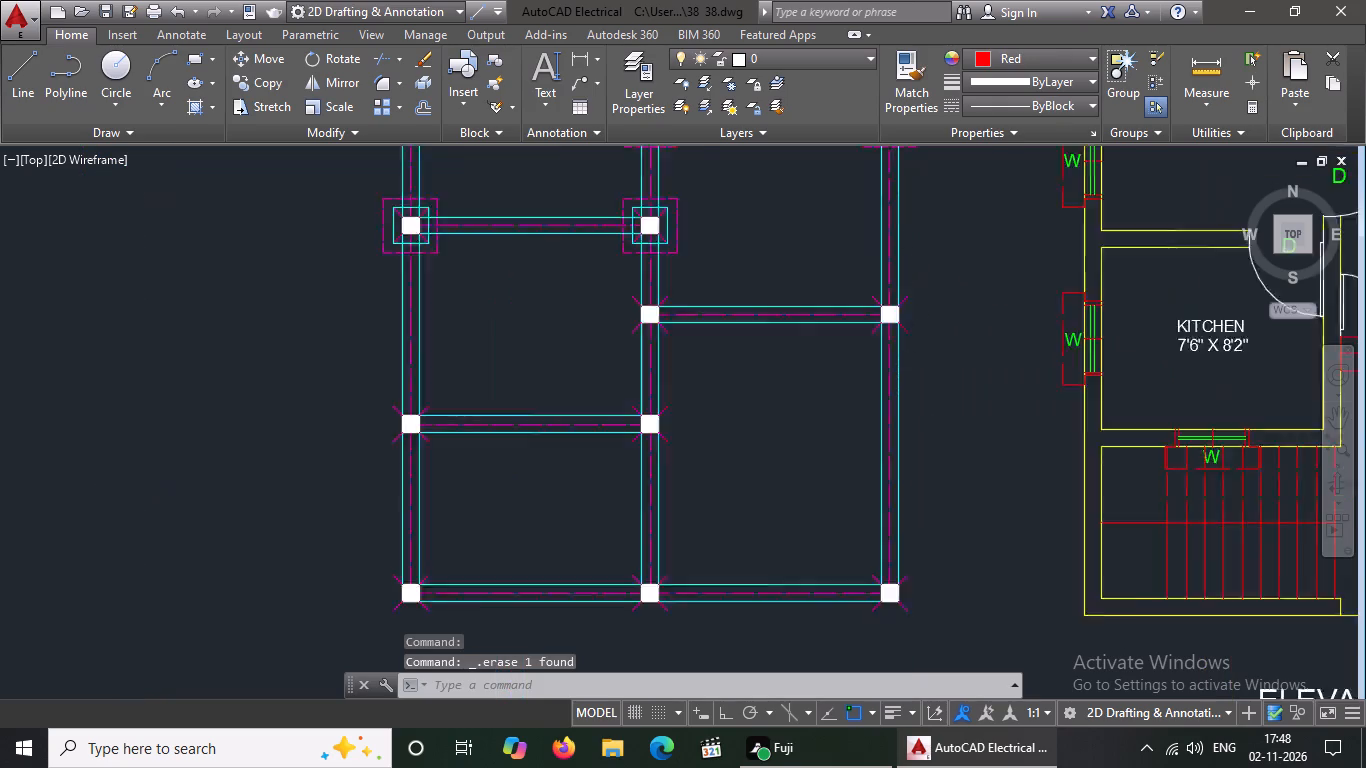
scroll(883, 366, down, 1)
scroll(848, 339, up, 4)
click(751, 343)
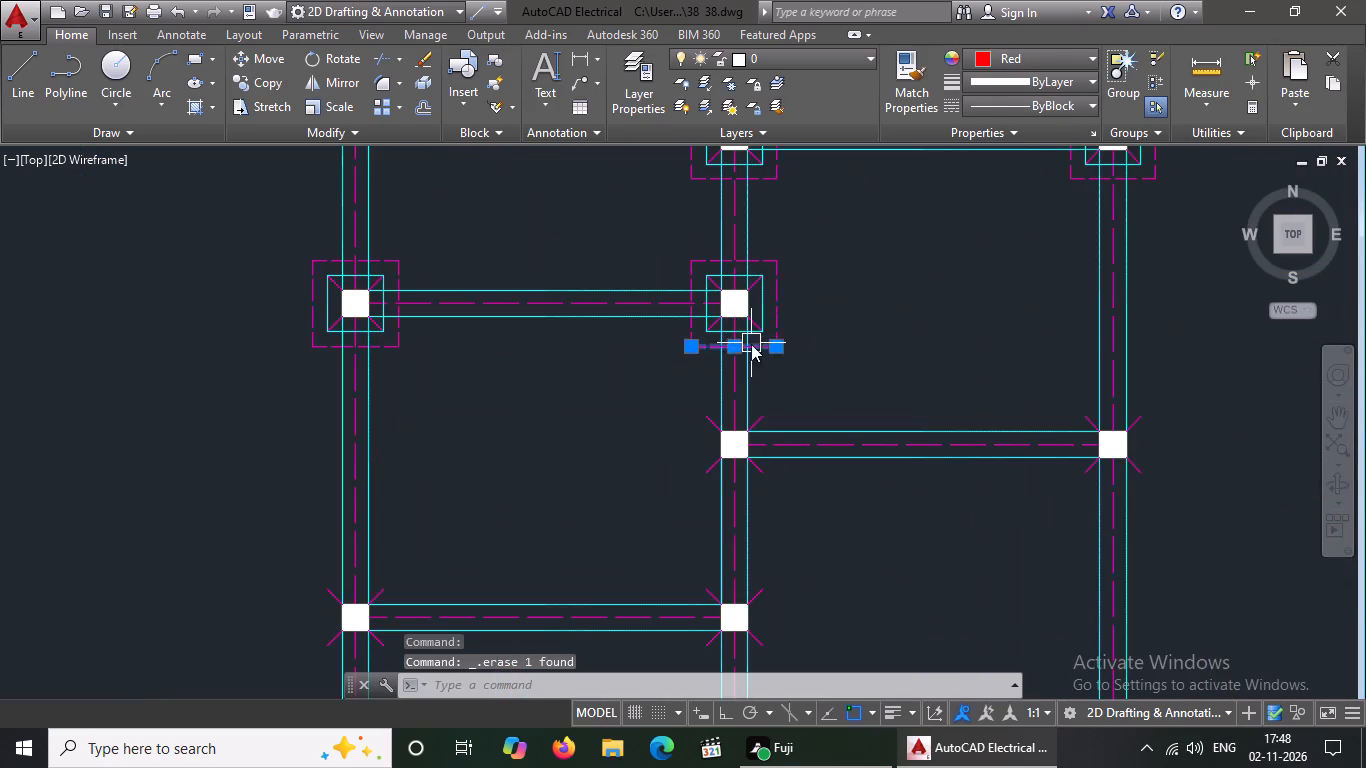
key(Delete)
click(771, 314)
key(Delete)
click(770, 263)
key(Delete)
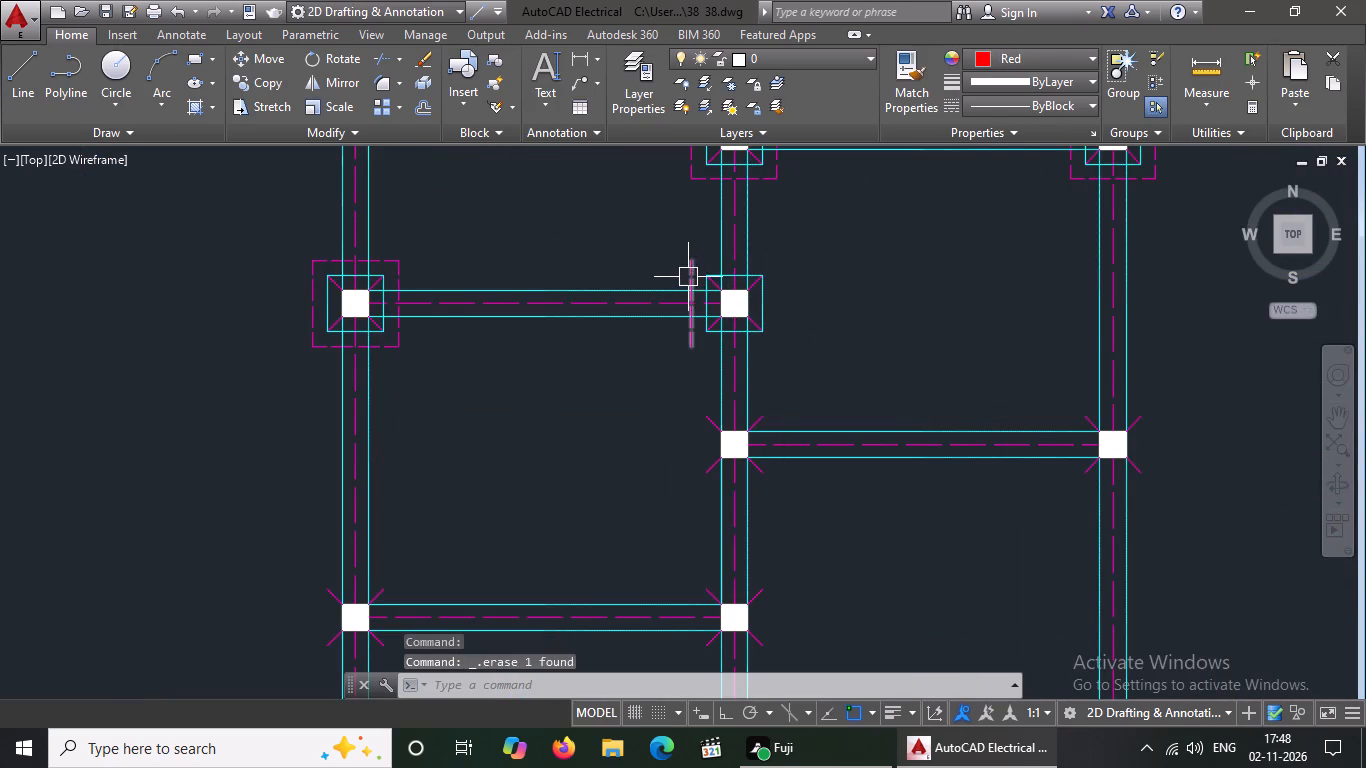
click(689, 275)
key(Delete)
Delete the four cyan square lines around the fourth column from the bottom on the copied plan's middle column line.
click(705, 311)
key(Delete)
click(746, 331)
key(Delete)
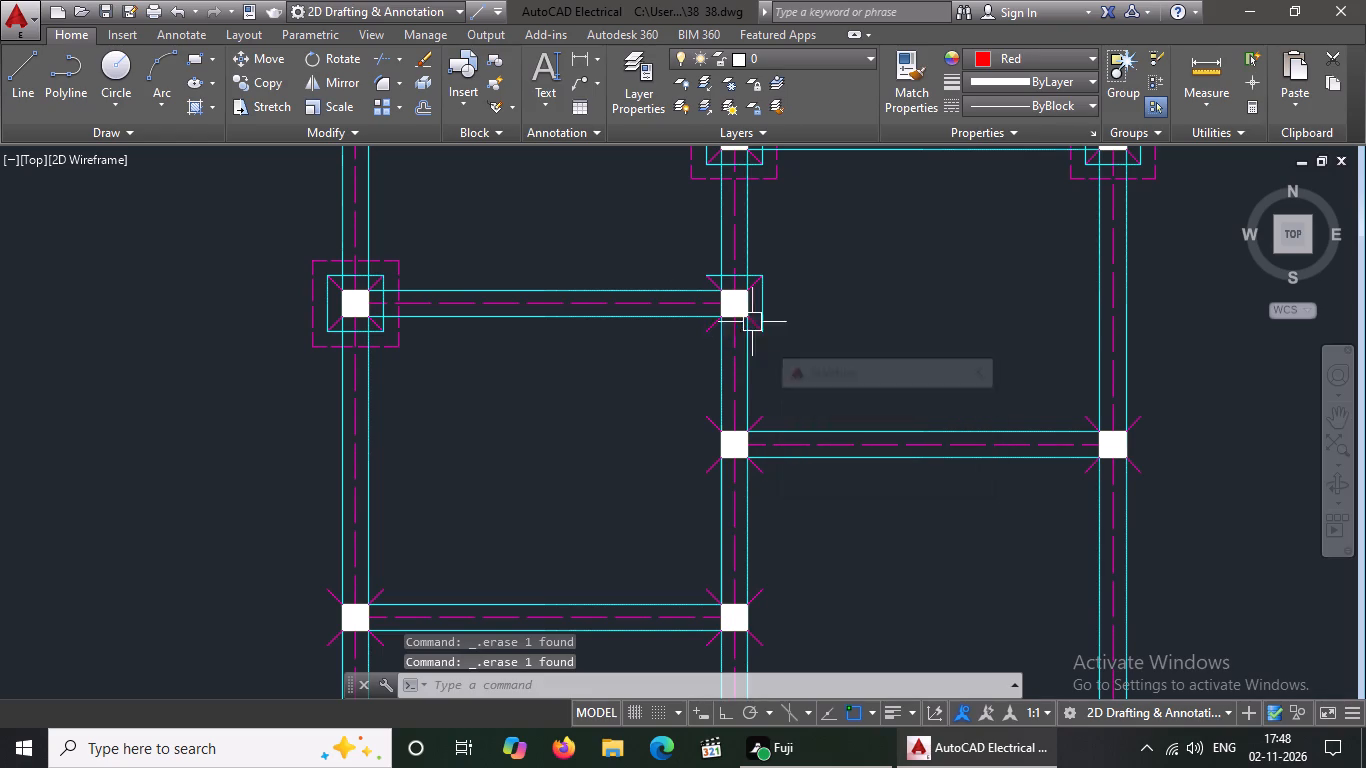
click(758, 311)
key(Delete)
click(751, 275)
key(Delete)
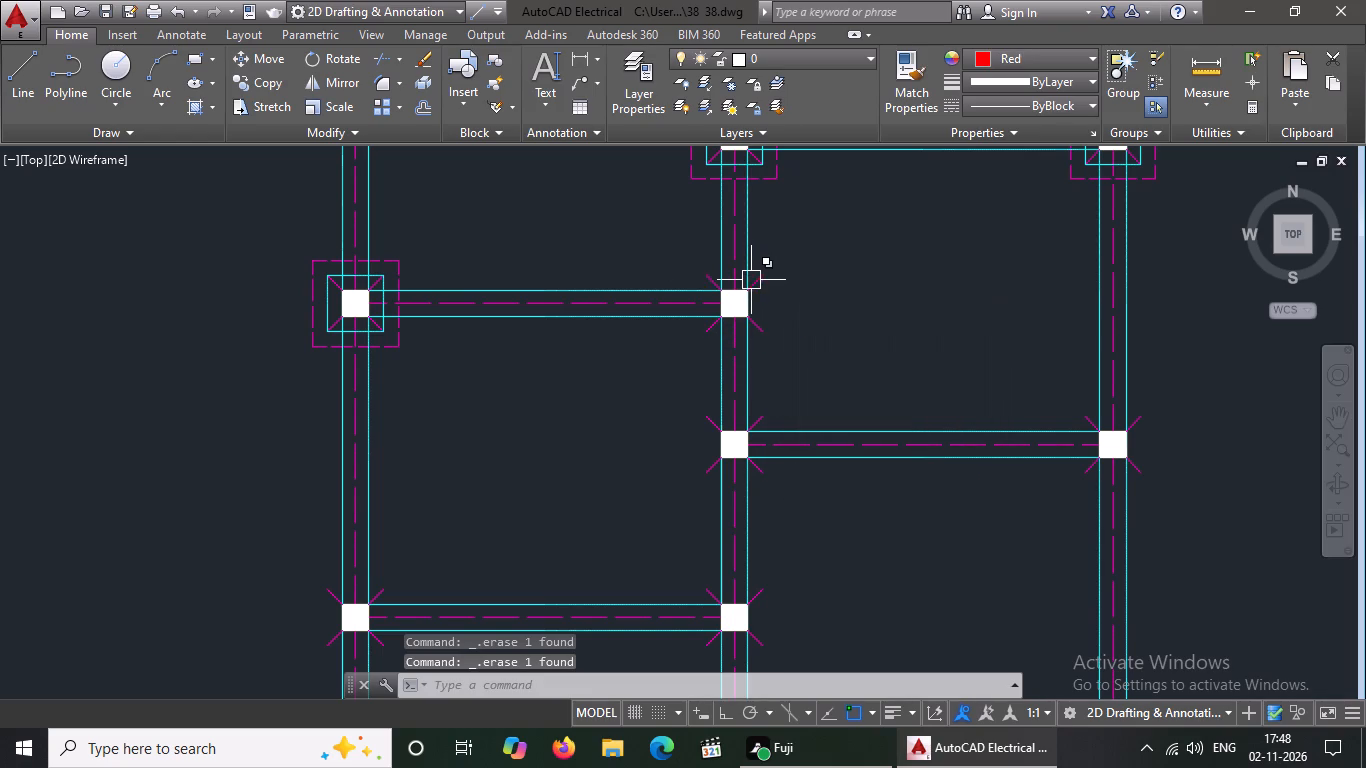
Delete the four dashed magenta outline lines around the third footing from the bottom on the copied plan's left column line.
click(316, 278)
key(Delete)
click(328, 255)
key(Delete)
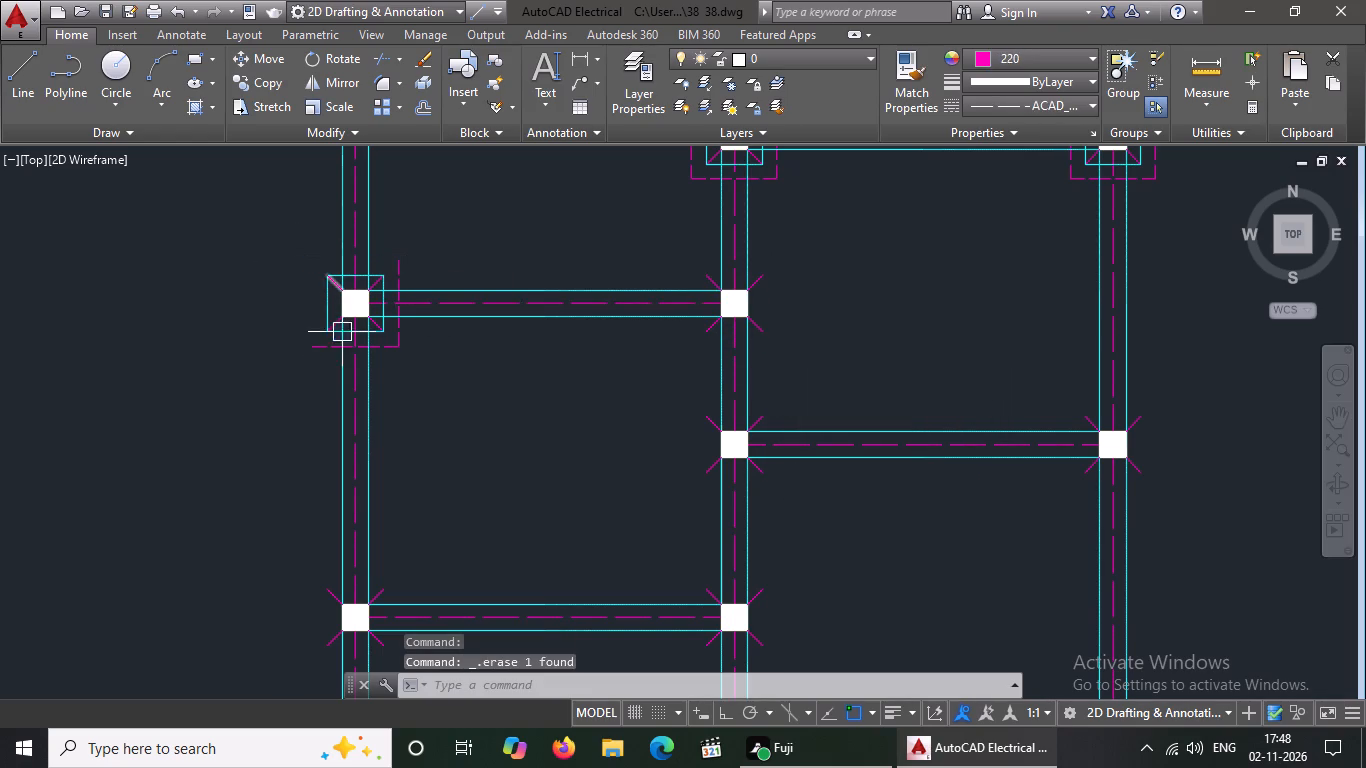
click(326, 346)
key(Delete)
click(393, 337)
key(Delete)
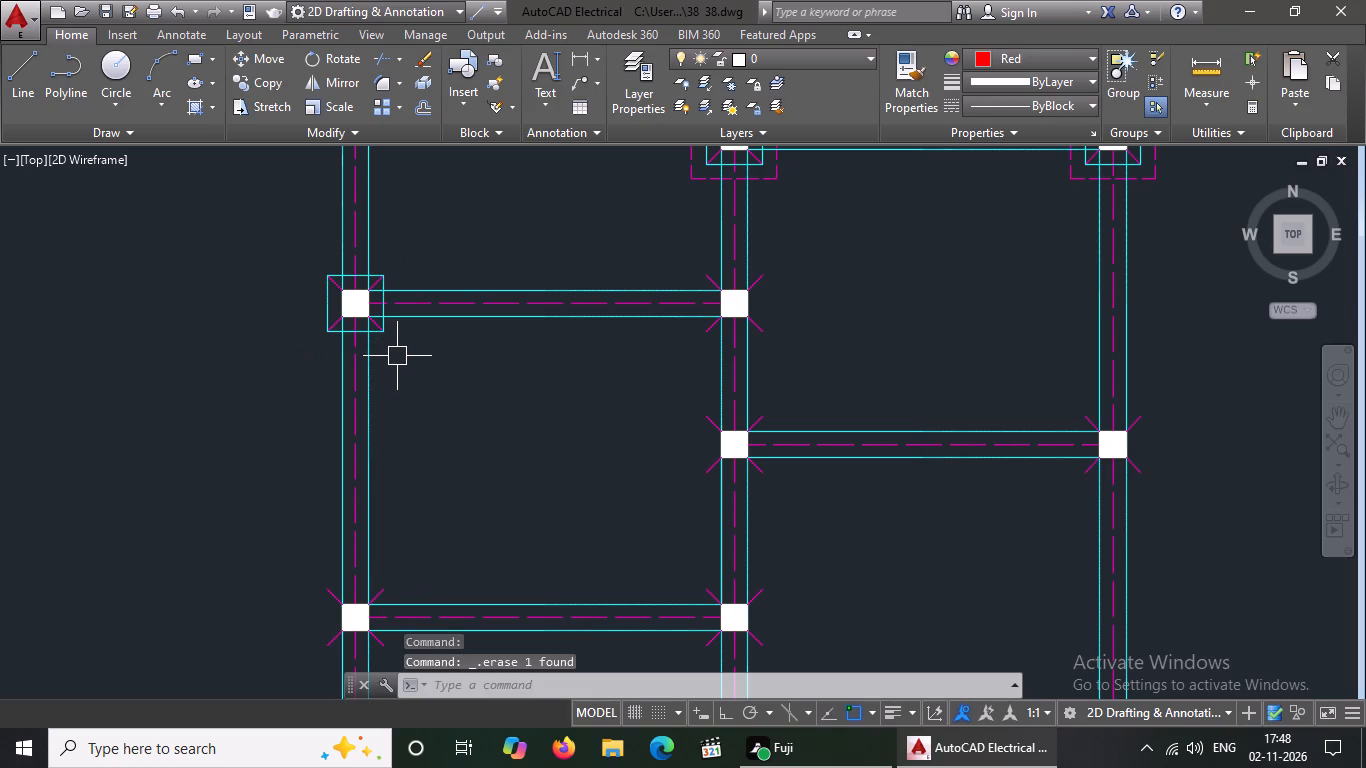
Delete the four cyan square lines around the third column from the bottom on the copied plan's left column line.
scroll(335, 300, up, 2)
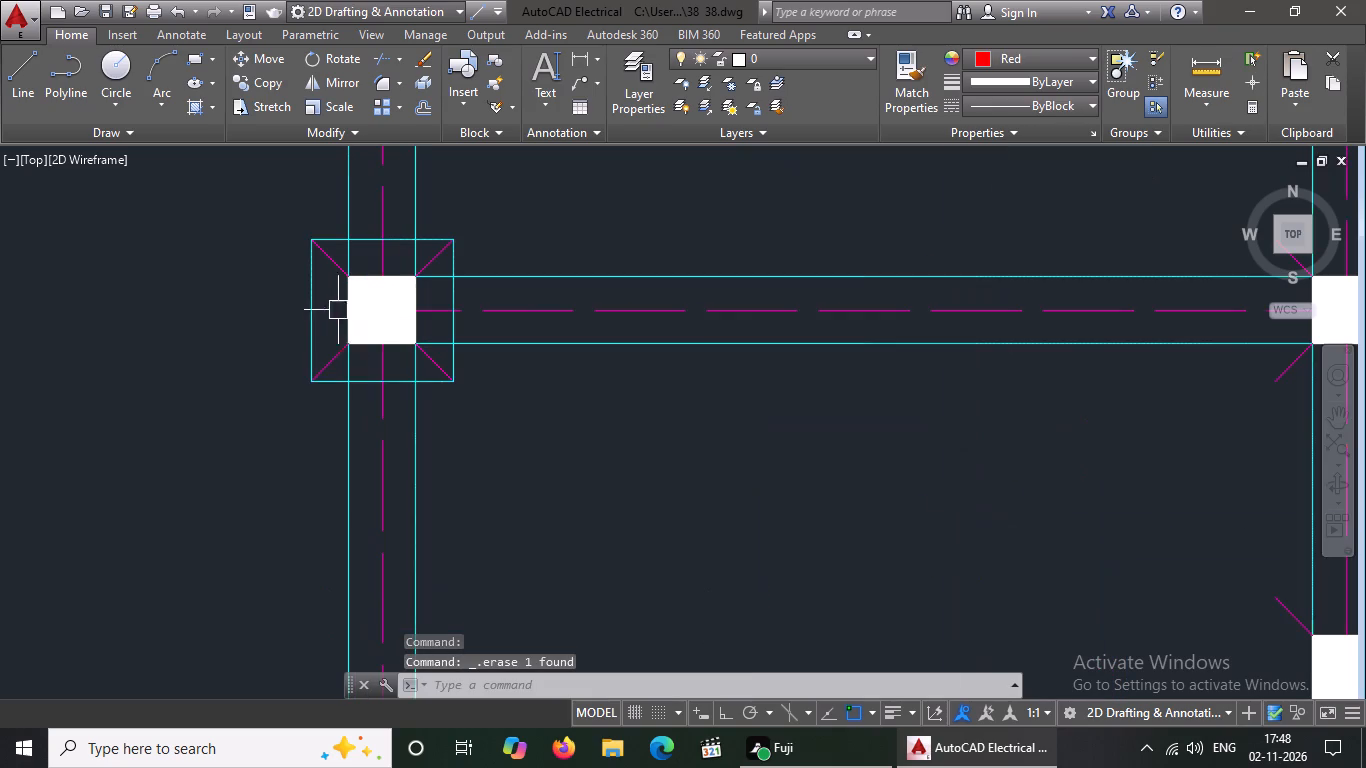
click(323, 390)
key(Delete)
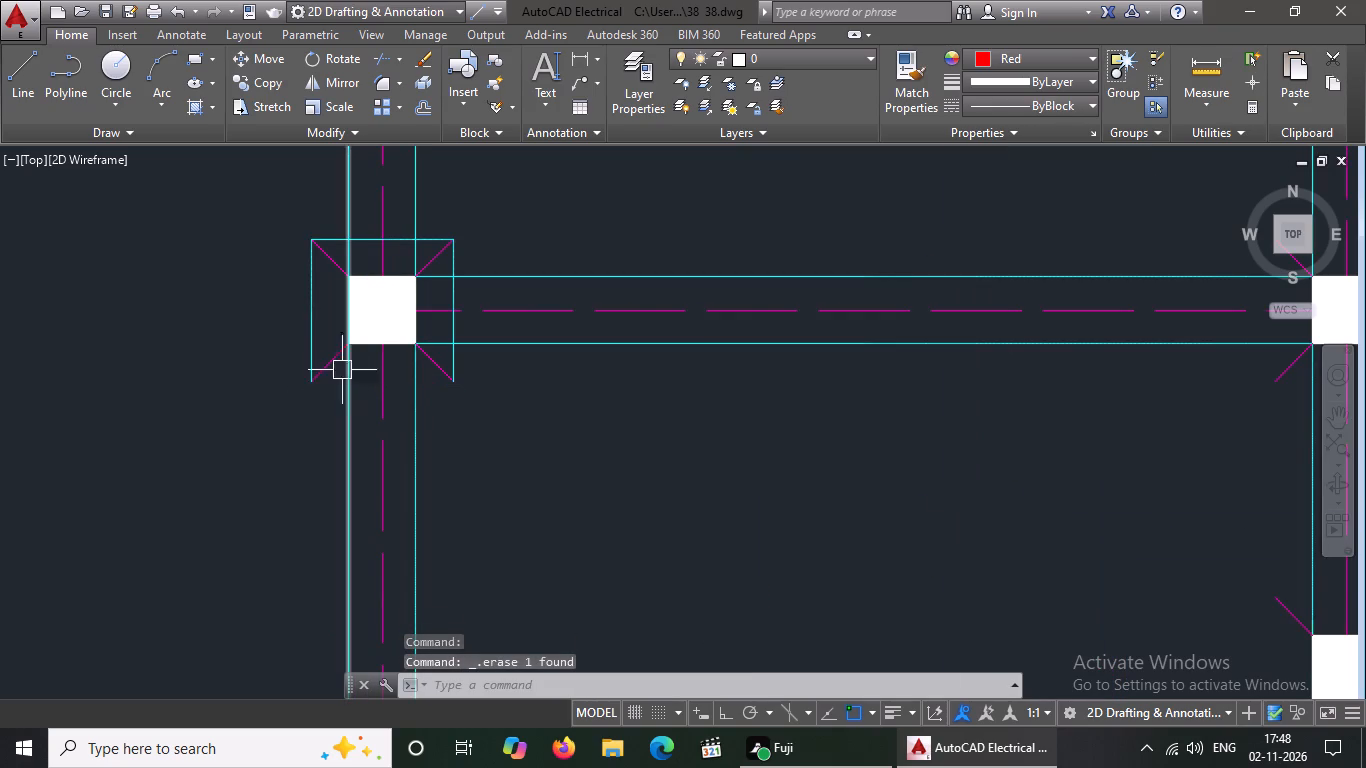
click(312, 336)
key(Delete)
click(363, 241)
key(Delete)
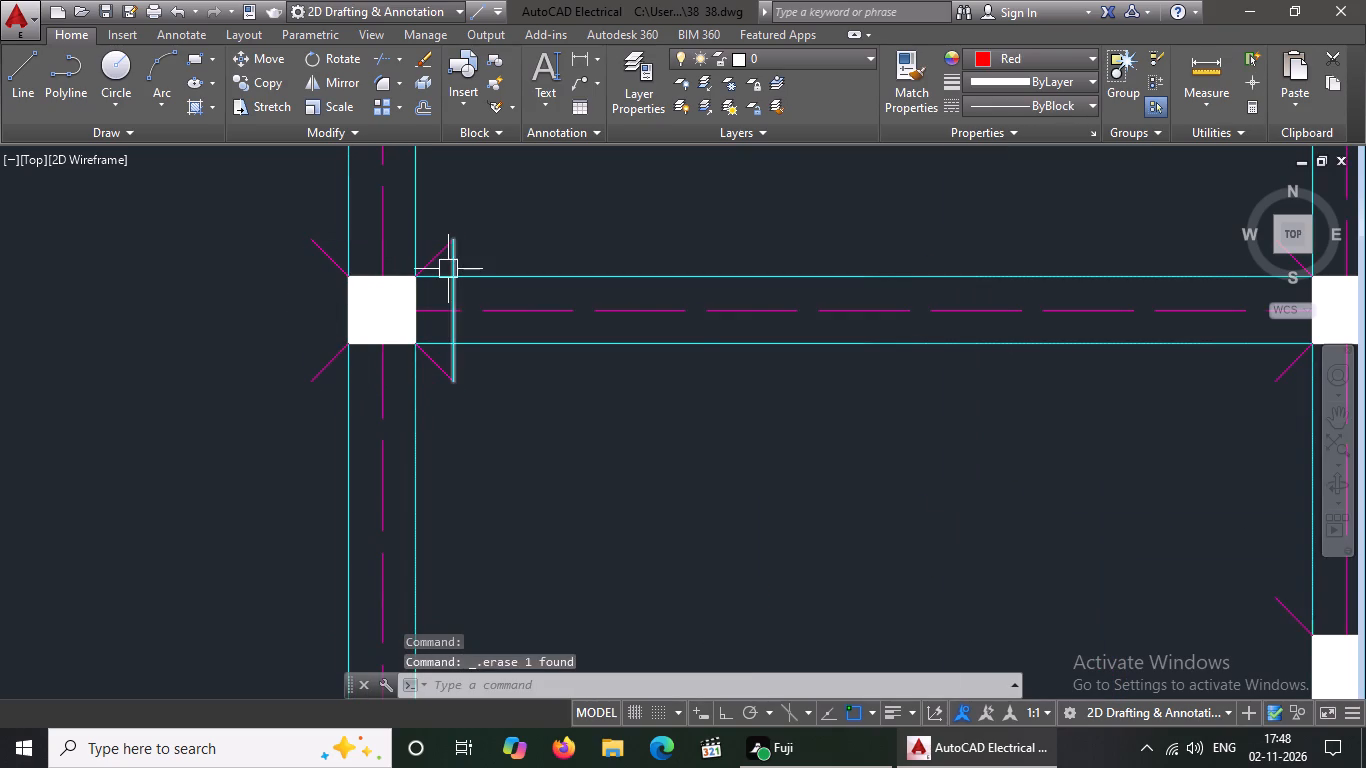
click(456, 281)
key(Delete)
Delete the four dashed magenta outline lines around the fifth footing from the bottom on the copied plan's middle column line.
scroll(442, 313, down, 3)
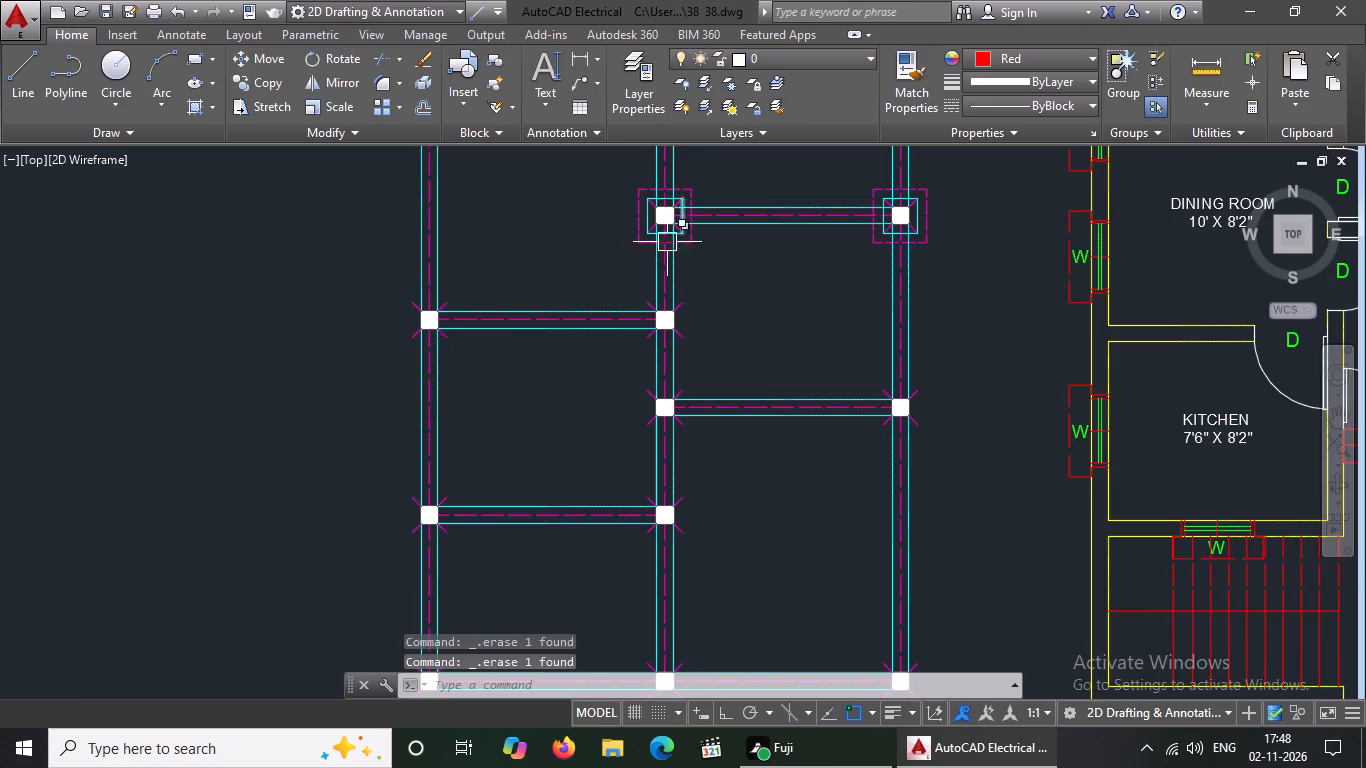
scroll(665, 250, up, 2)
click(697, 233)
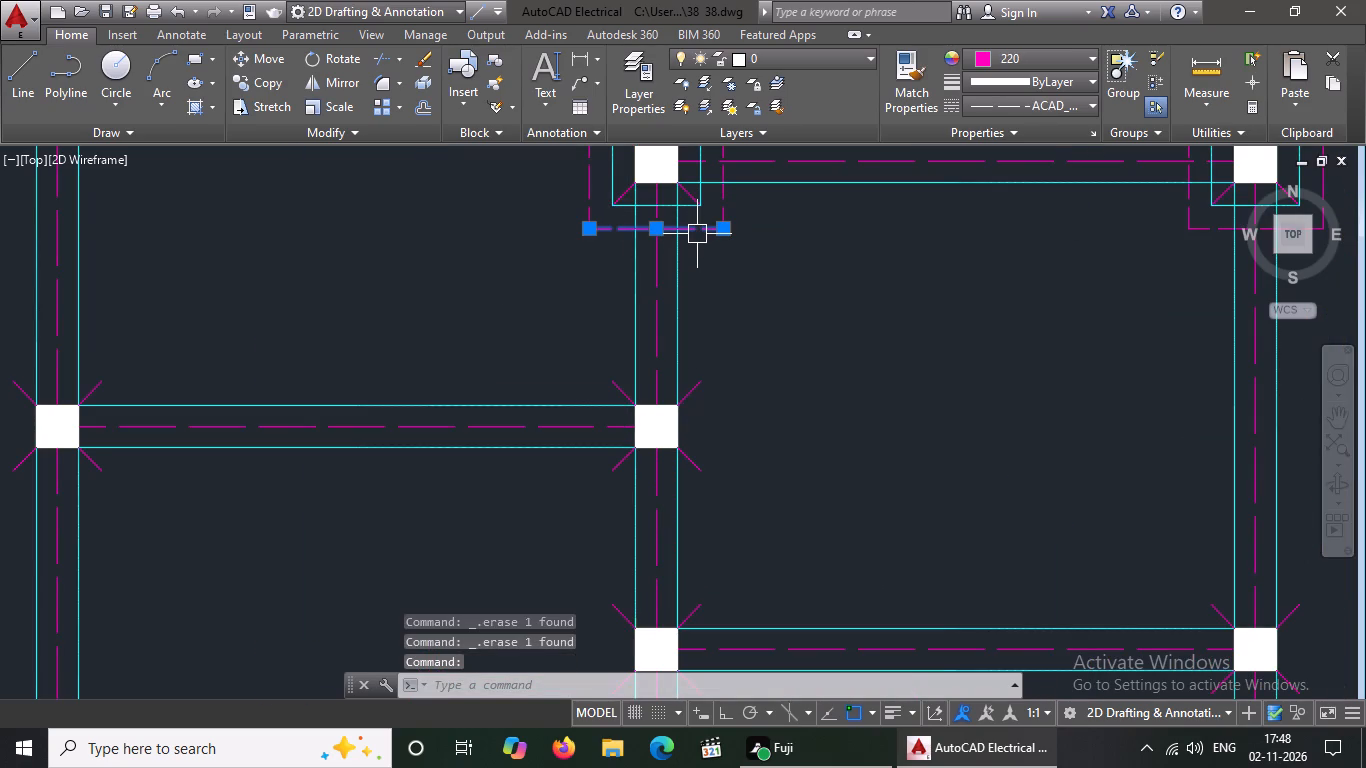
key(Delete)
key(Insert)
scroll(701, 261, down, 2)
scroll(685, 210, up, 3)
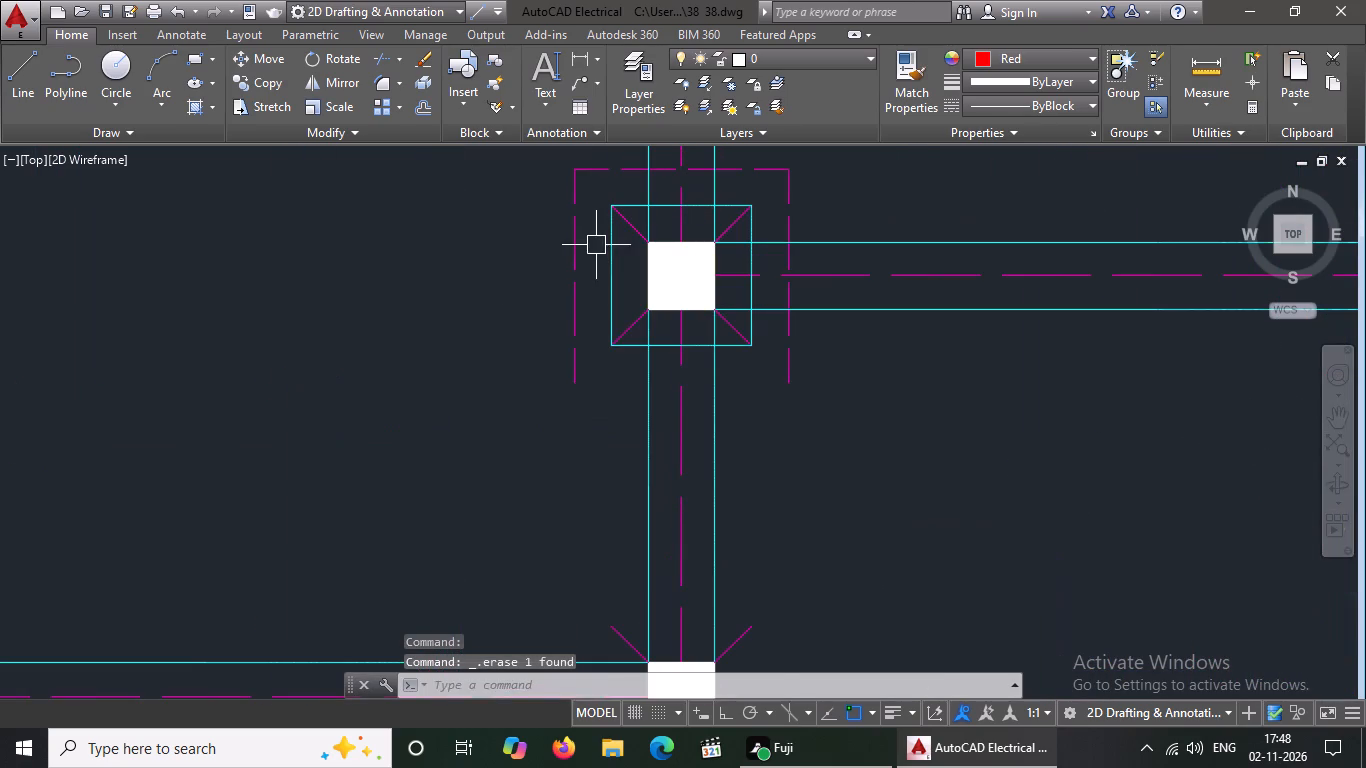
drag(596, 245, 583, 277)
click(583, 277)
drag(577, 284, 570, 295)
key(Delete)
click(622, 176)
key(Delete)
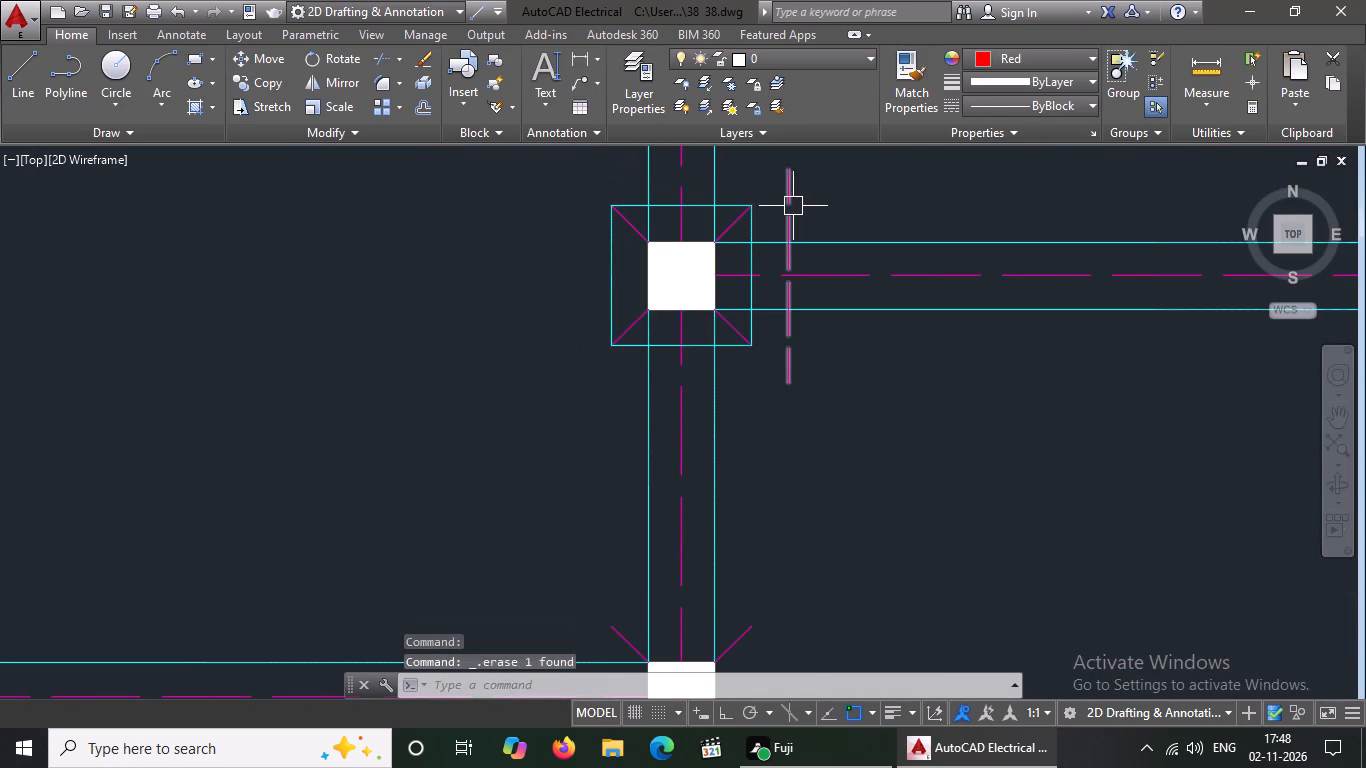
click(793, 206)
key(Delete)
Delete the four cyan square lines around the fifth column from the bottom on the copied plan's middle column line.
scroll(712, 376, down, 5)
scroll(713, 372, up, 7)
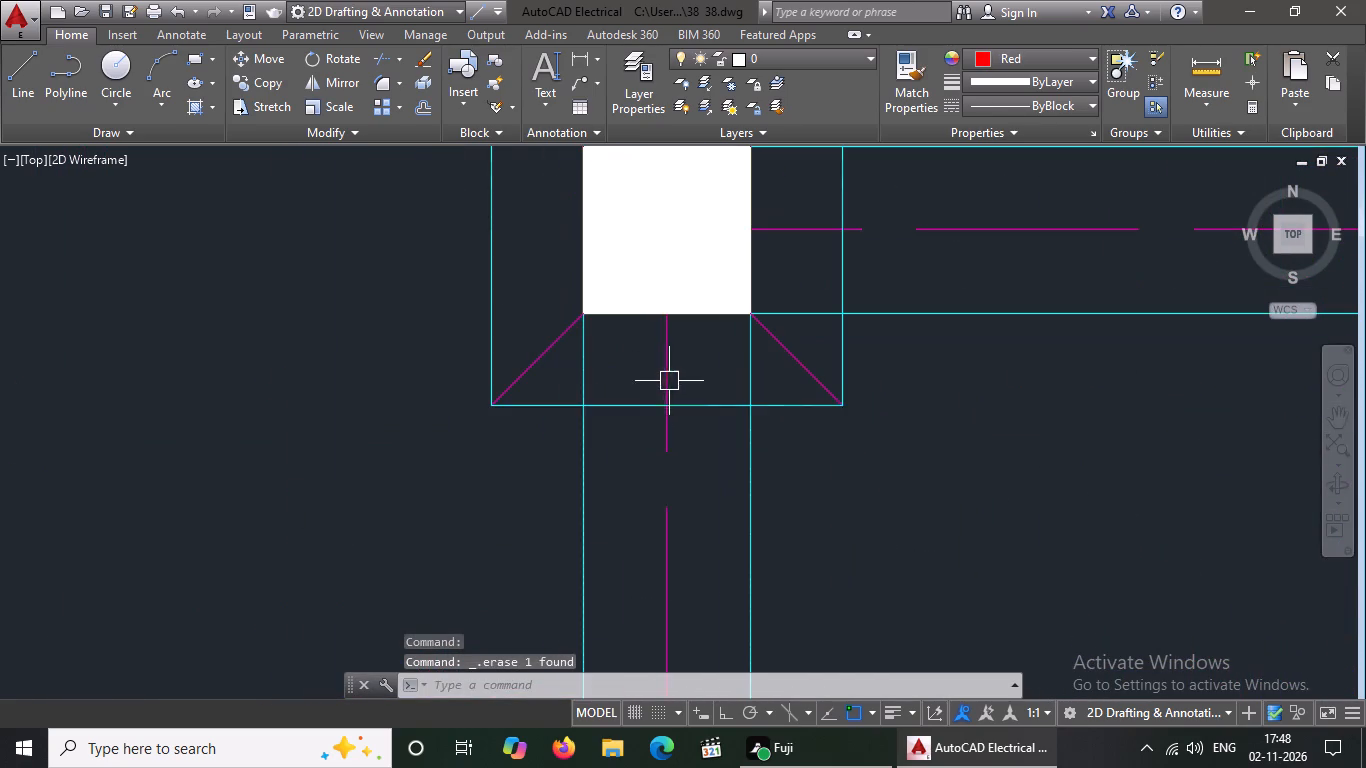
click(617, 412)
key(Delete)
click(497, 331)
key(Delete)
scroll(538, 403, down, 3)
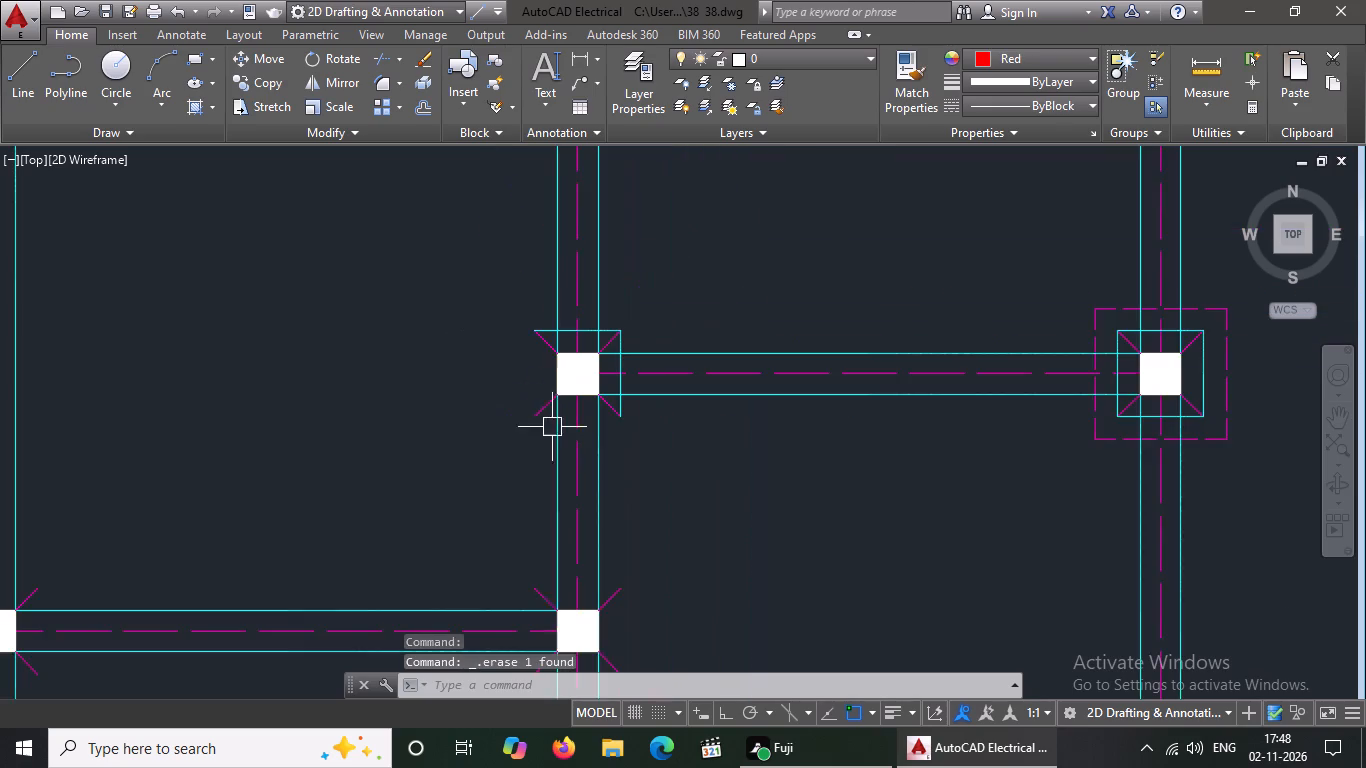
scroll(573, 330, up, 3)
click(624, 329)
key(Delete)
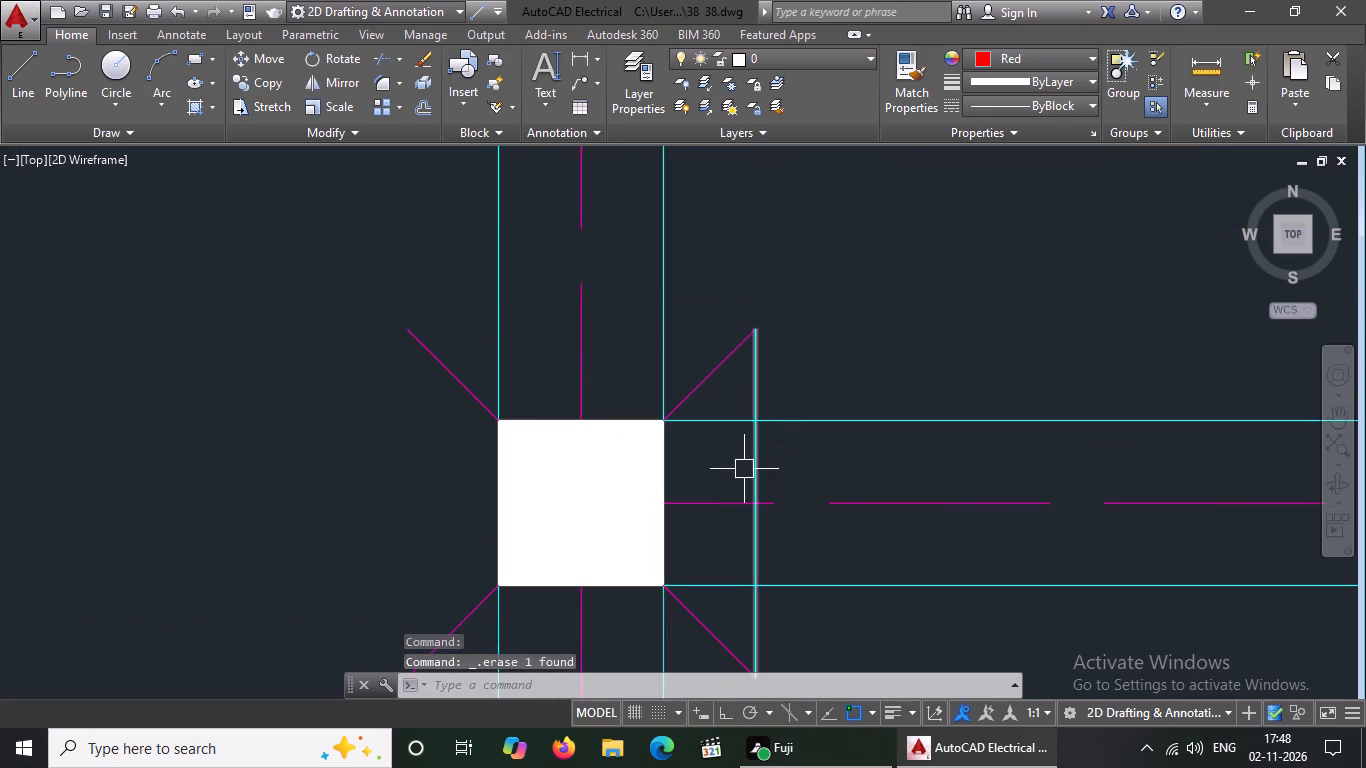
click(752, 464)
key(Delete)
Delete the left and bottom dashed magenta and cyan lines around the third footing from the bottom on the copied plan's right column line.
scroll(666, 476, down, 4)
scroll(986, 506, up, 3)
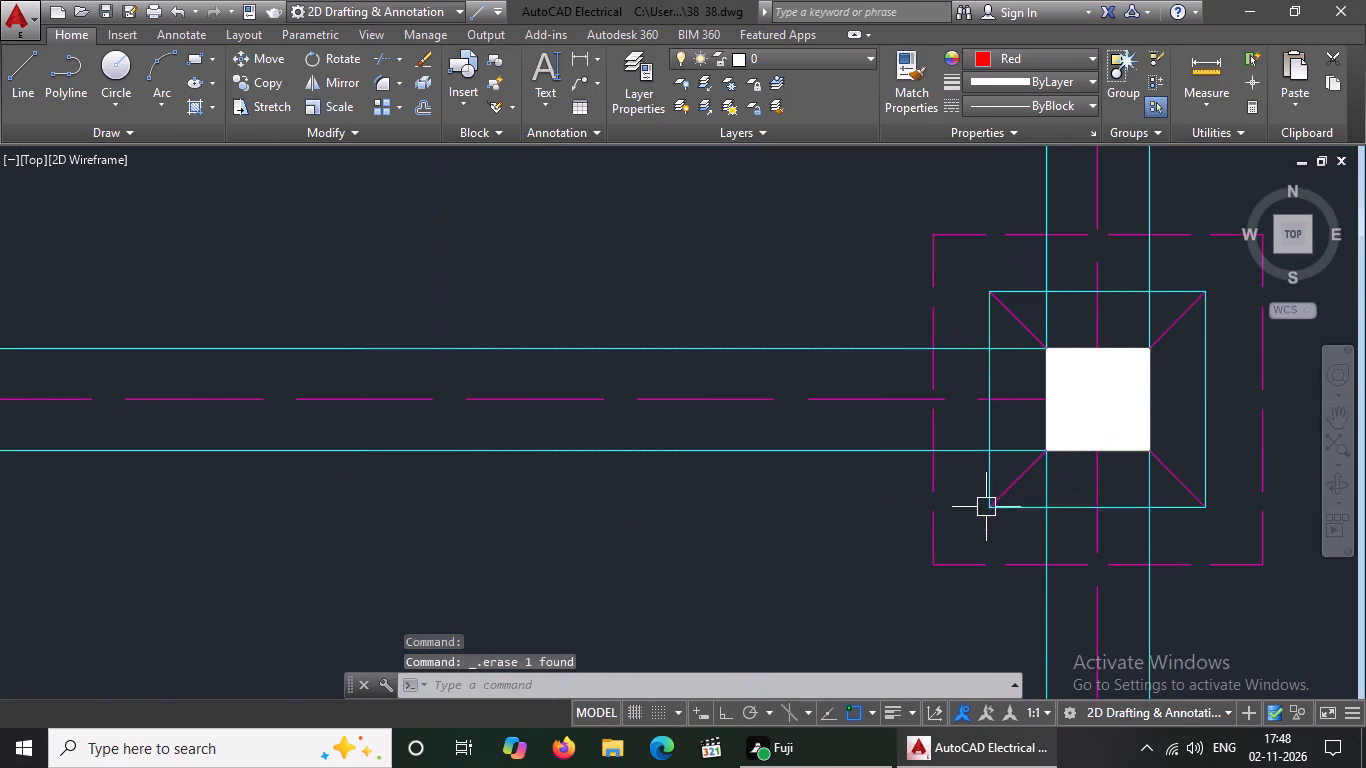
click(945, 539)
click(908, 550)
key(Delete)
click(953, 559)
key(Delete)
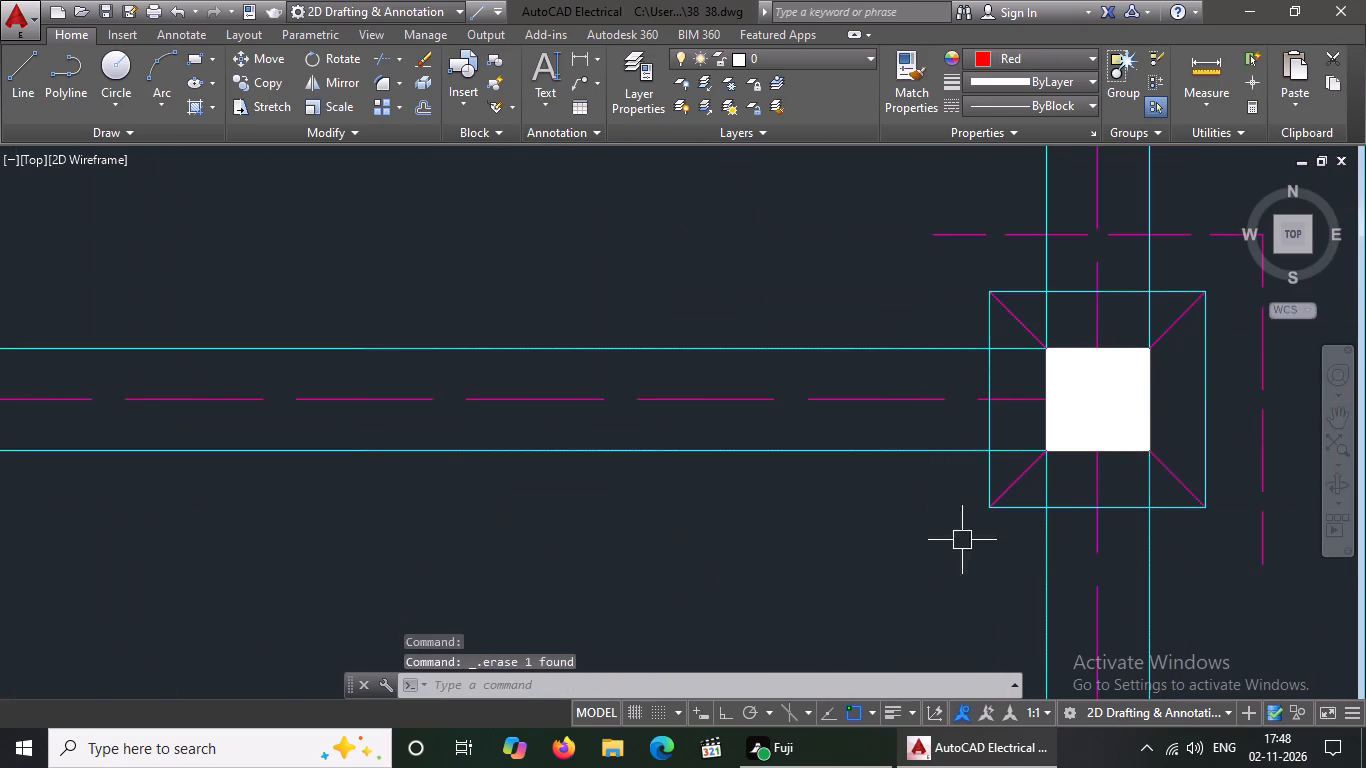
click(985, 467)
key(Delete)
click(1027, 509)
key(Delete)
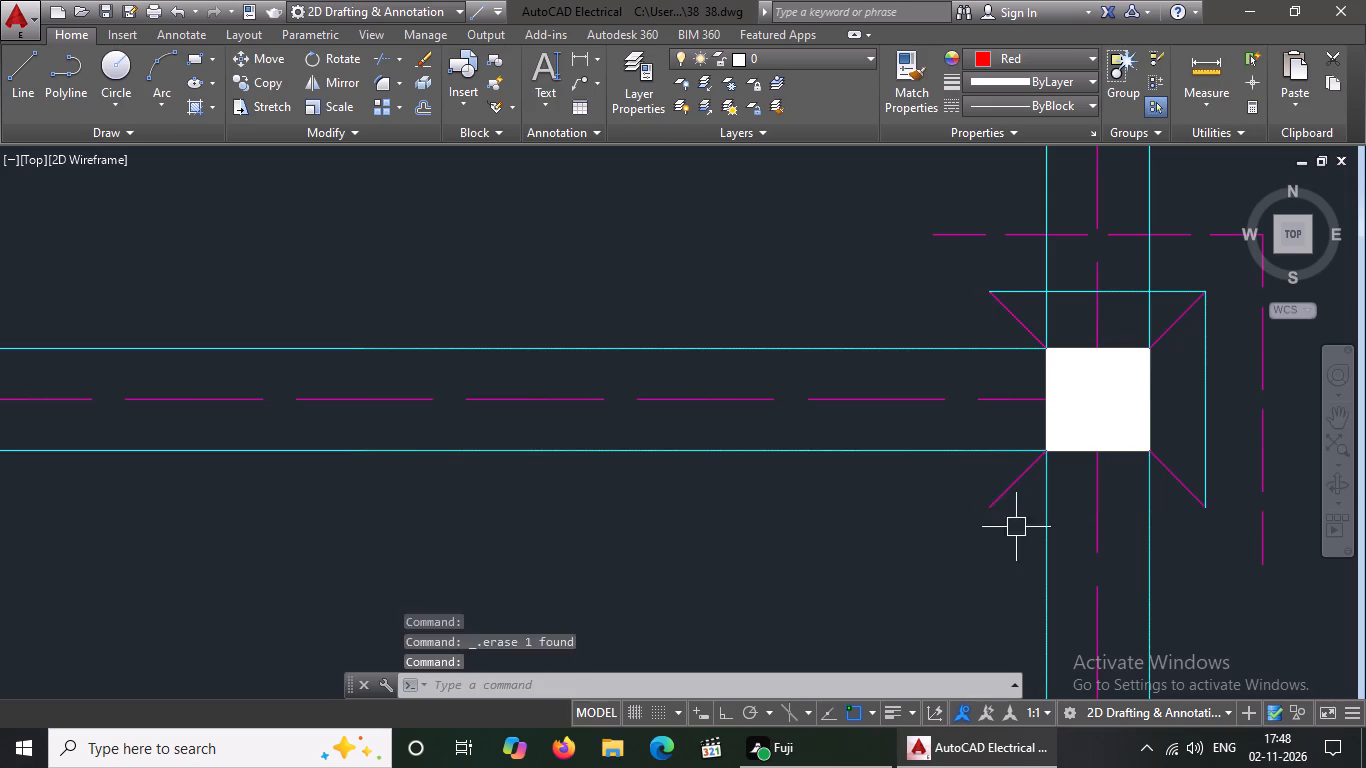
Delete the remaining top and right magenta and cyan lines around the third footing from the bottom on the right column line.
scroll(976, 562, down, 2)
click(1066, 438)
key(Delete)
click(1088, 523)
key(Delete)
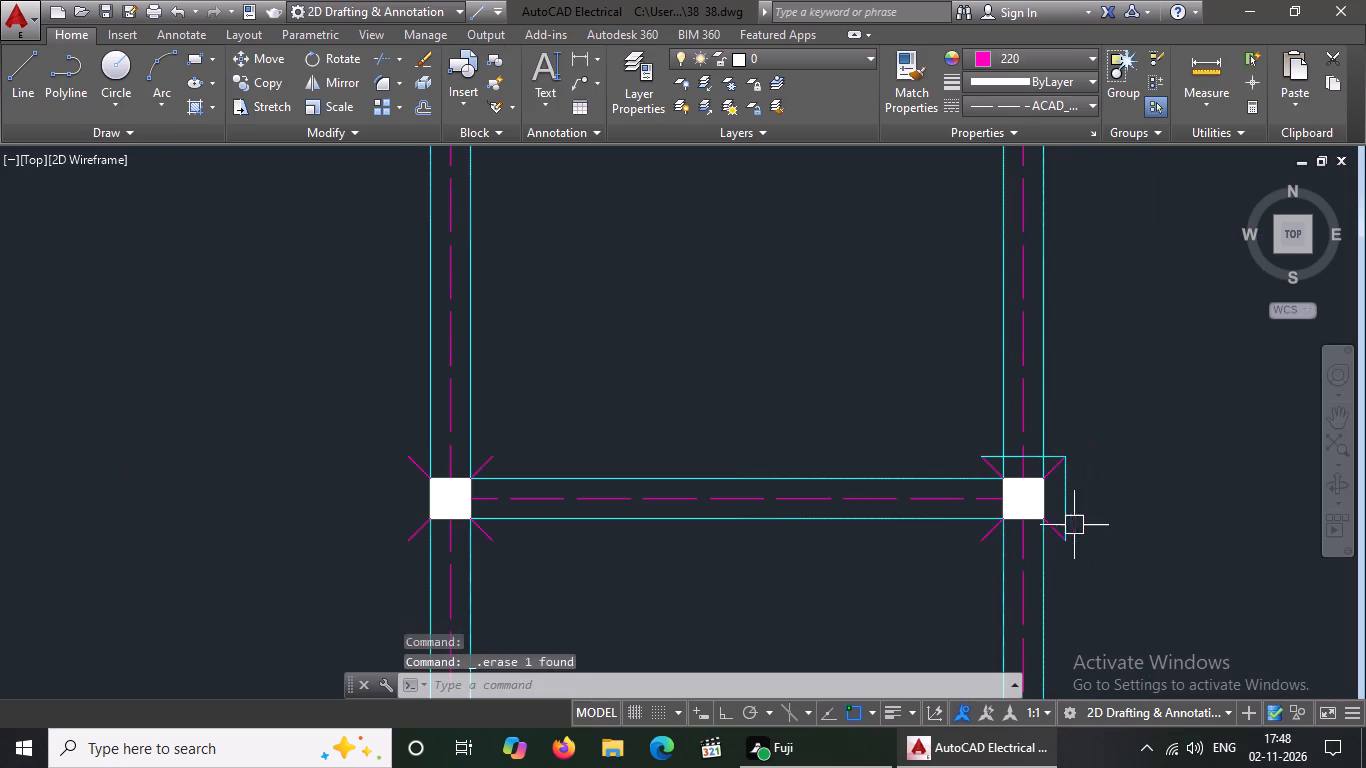
click(1062, 509)
key(Delete)
click(1051, 448)
key(Delete)
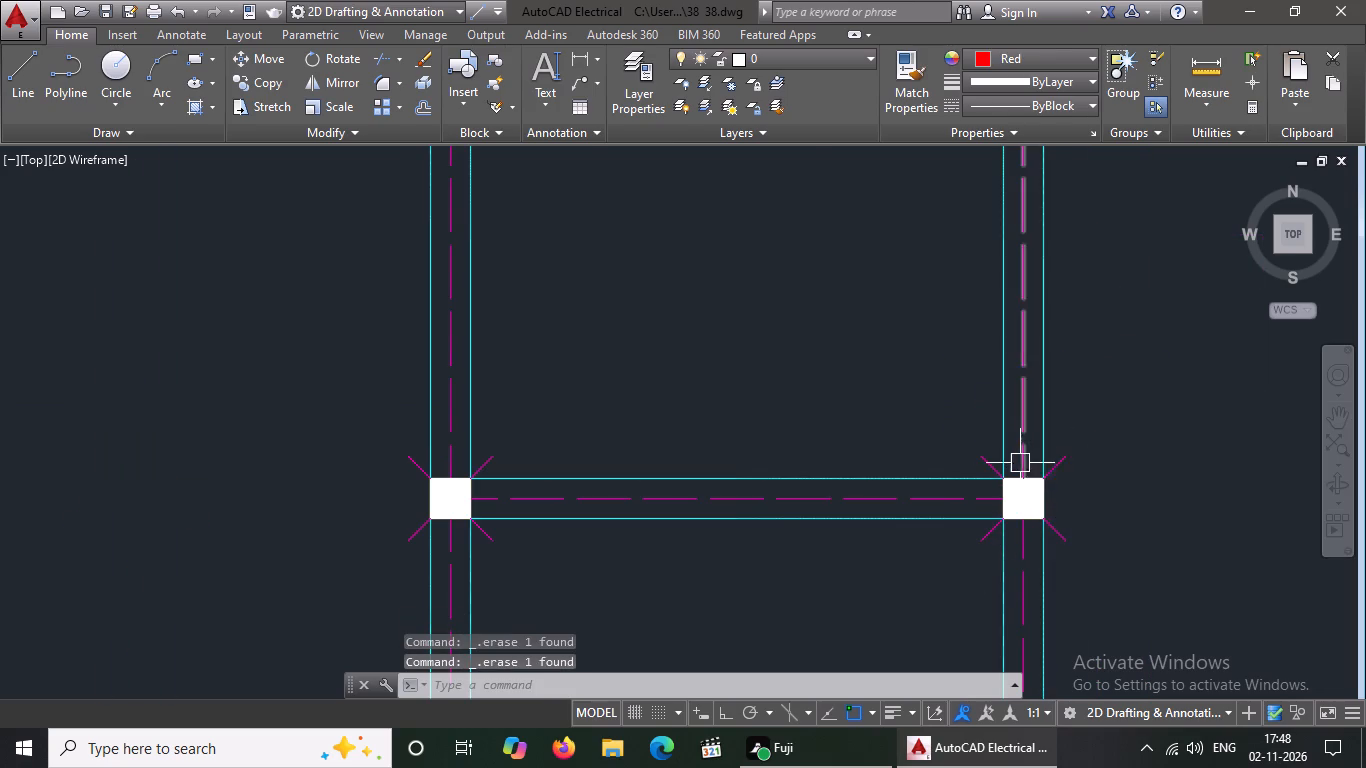
Delete the left and bottom dashed magenta lines and bottom cyan line around the inner footing beside the left line's fourth footing from the bottom.
scroll(1020, 463, down, 3)
key(Delete)
scroll(953, 442, up, 2)
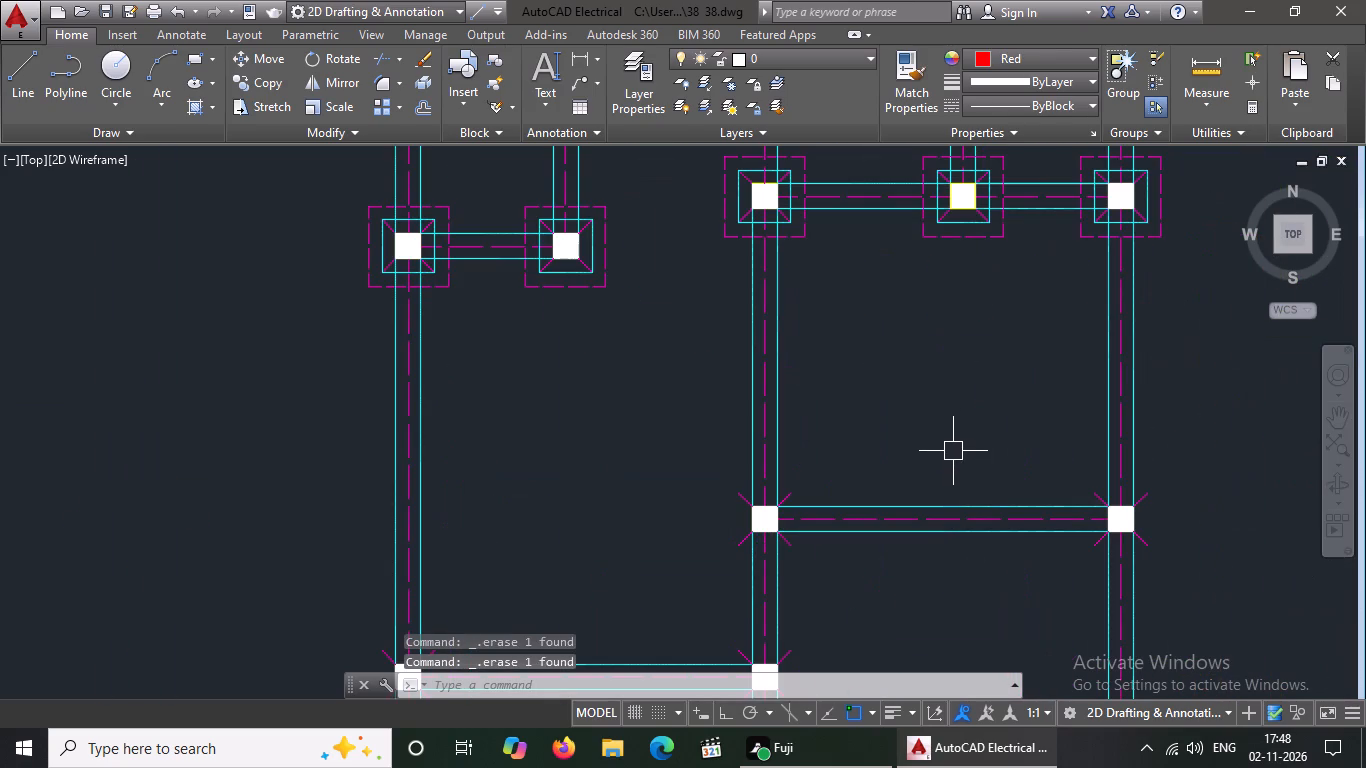
scroll(946, 467, down, 1)
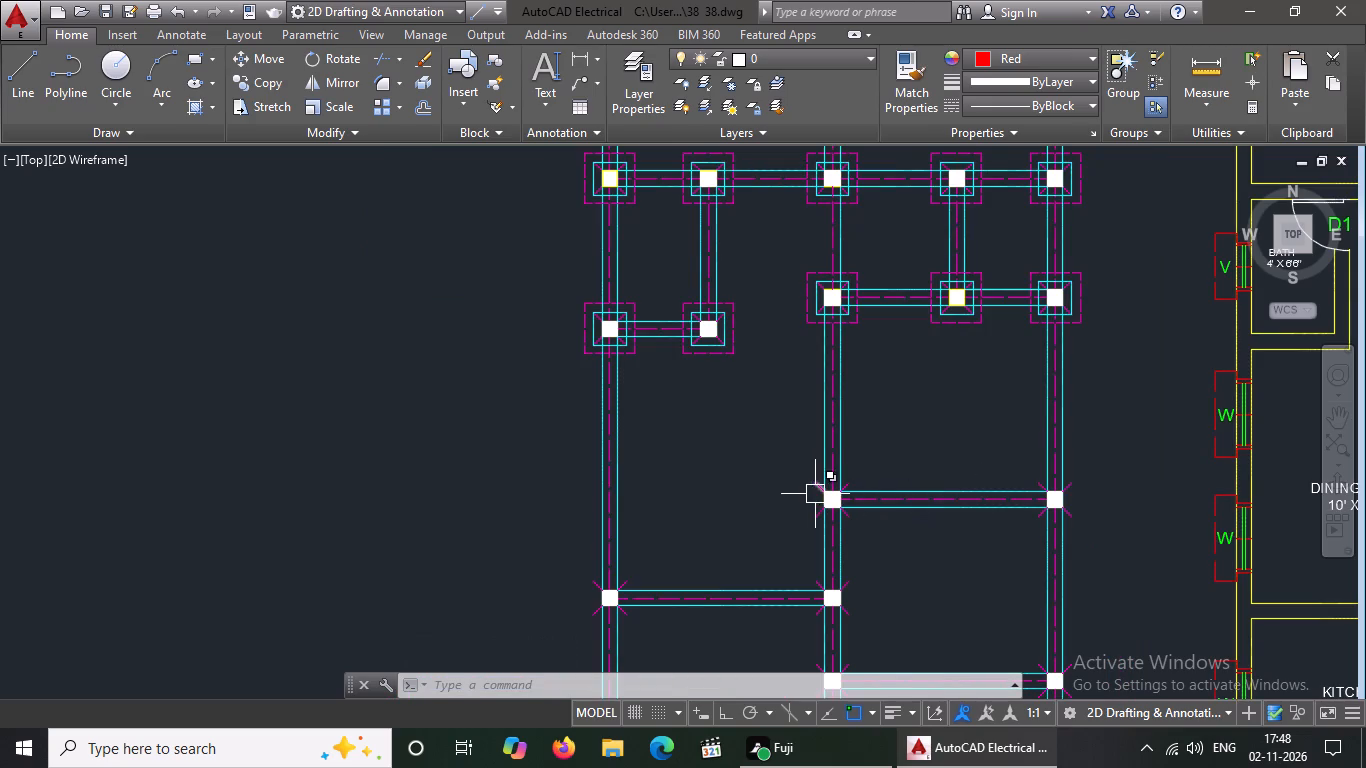
click(690, 358)
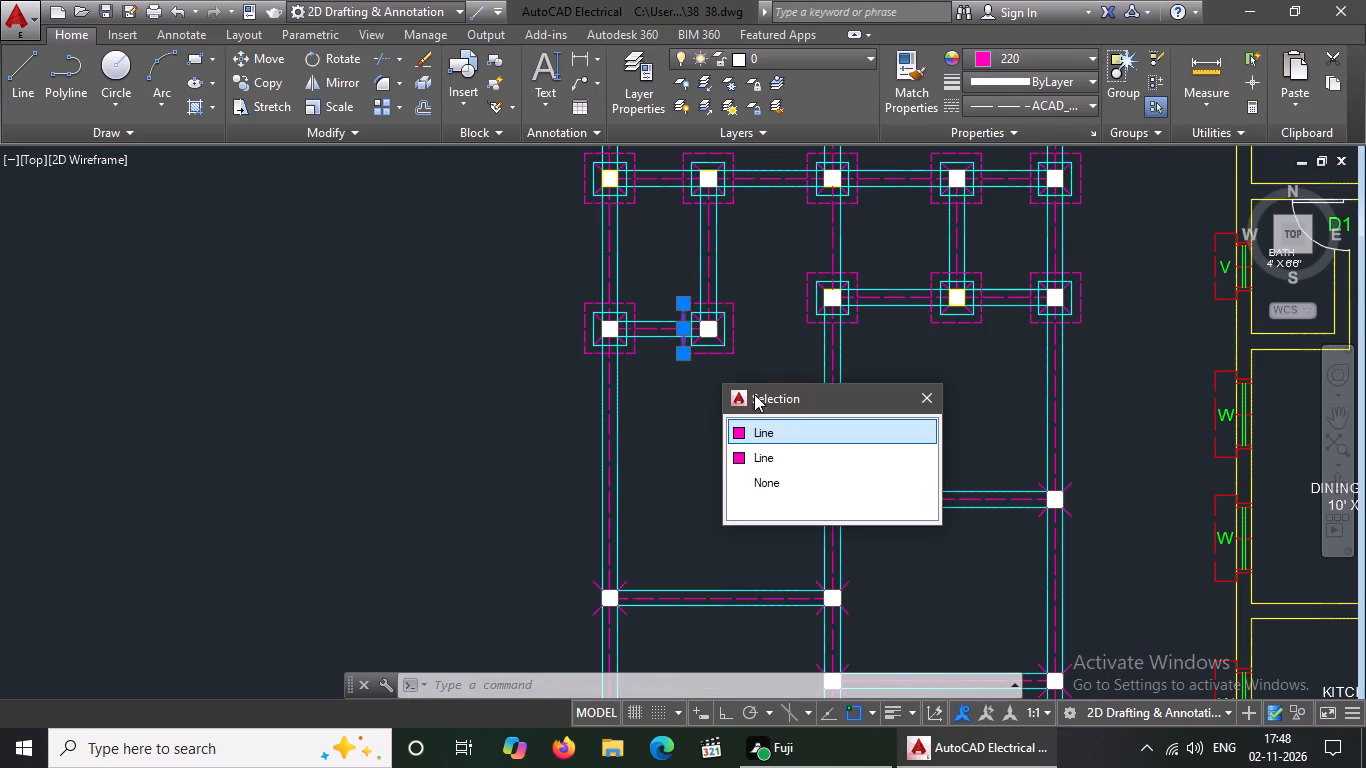
key(Delete)
key(Delete)
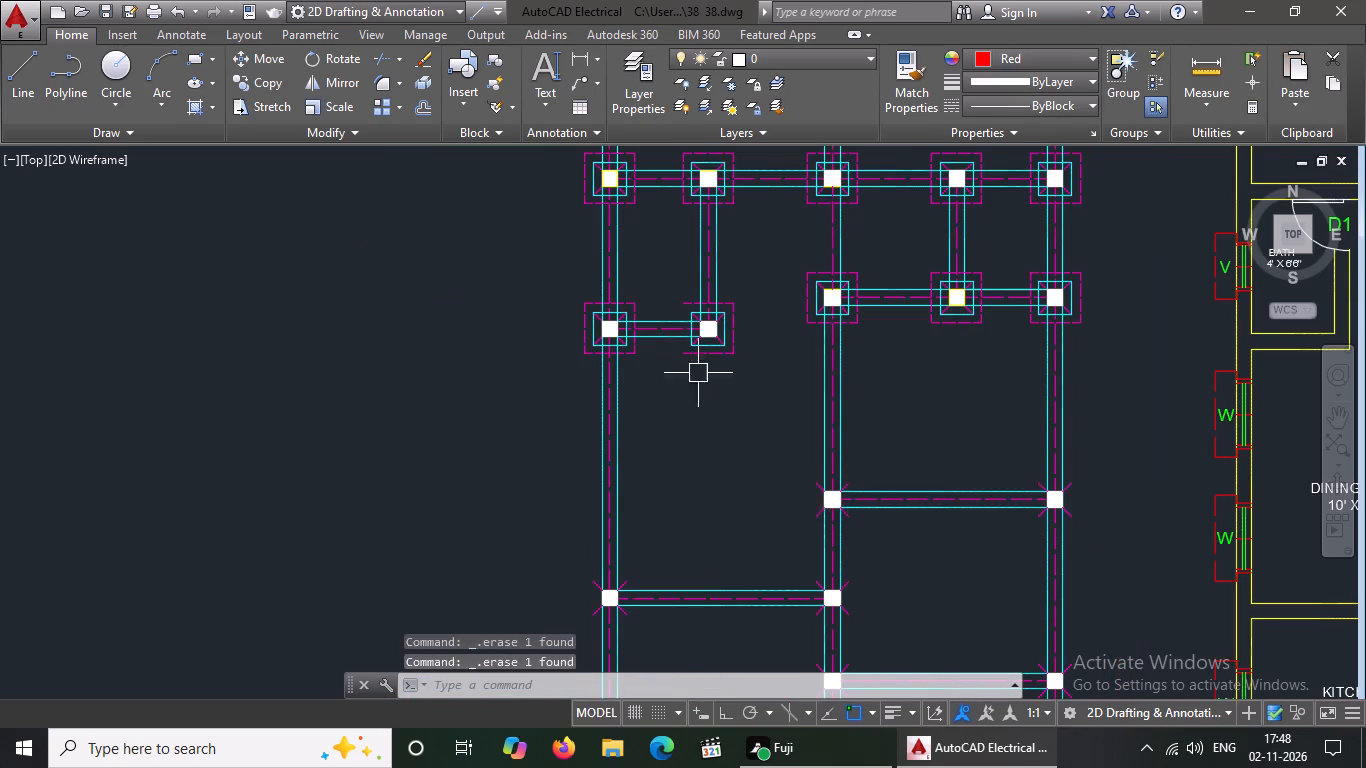
click(702, 350)
key(Delete)
key(Delete)
click(704, 354)
key(Delete)
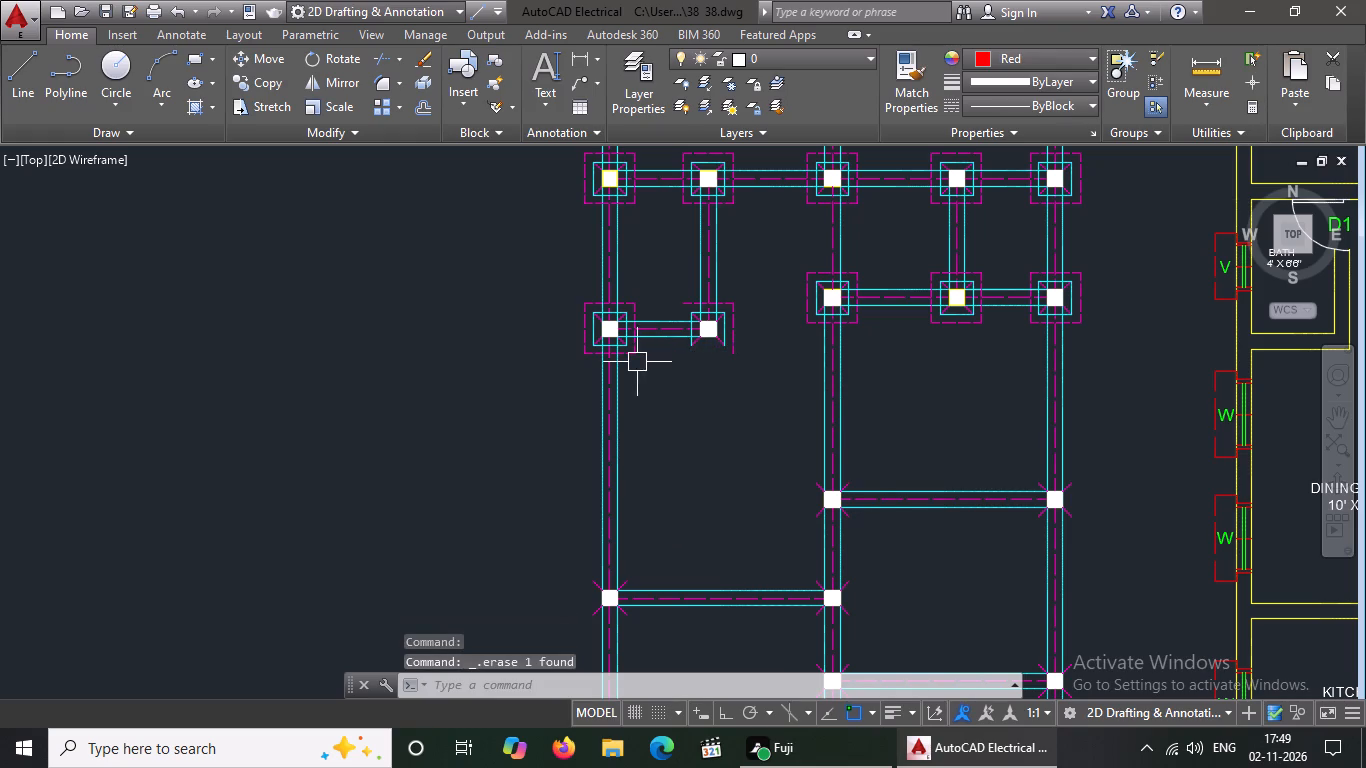
Delete the bottom, left and right dashed magenta and cyan lines around the fourth footing from the bottom on the left column line.
click(631, 356)
key(Delete)
click(633, 350)
key(Delete)
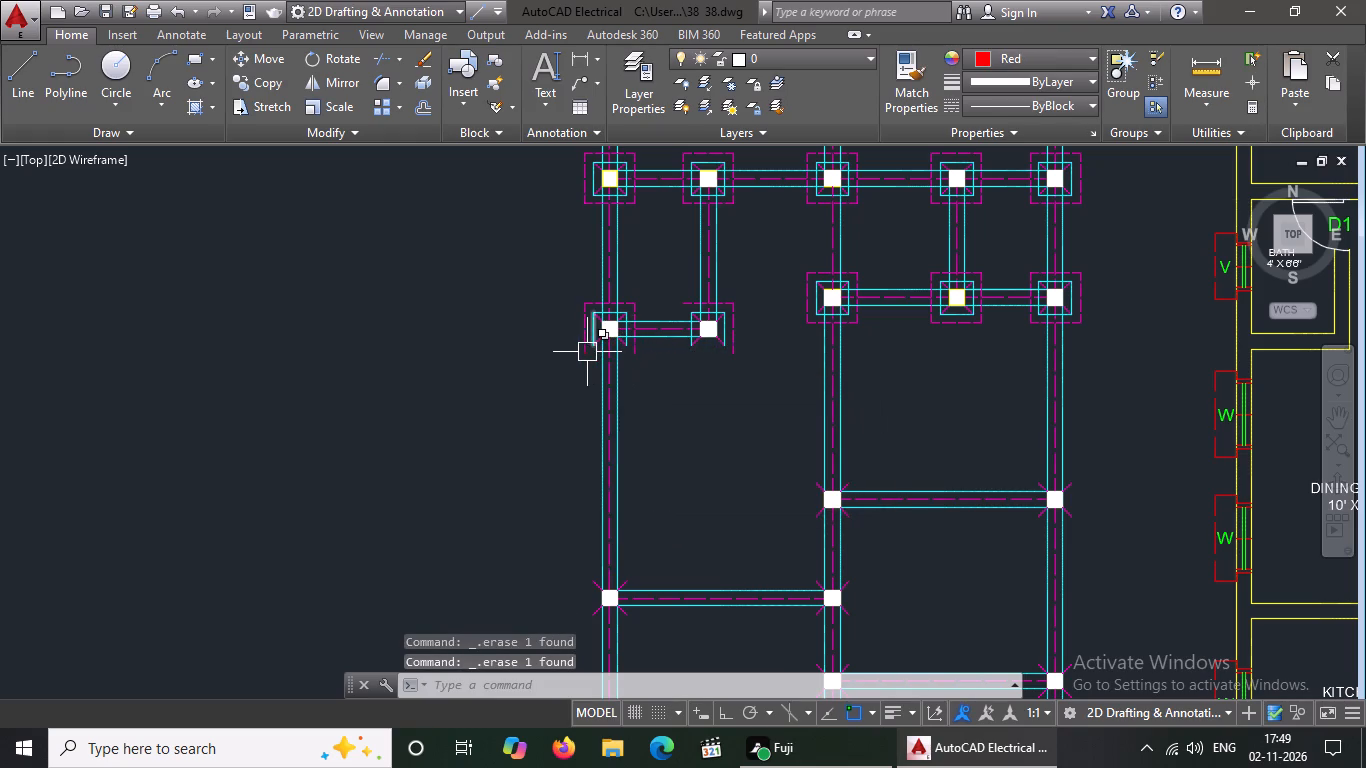
click(586, 352)
key(Delete)
scroll(667, 349, up, 2)
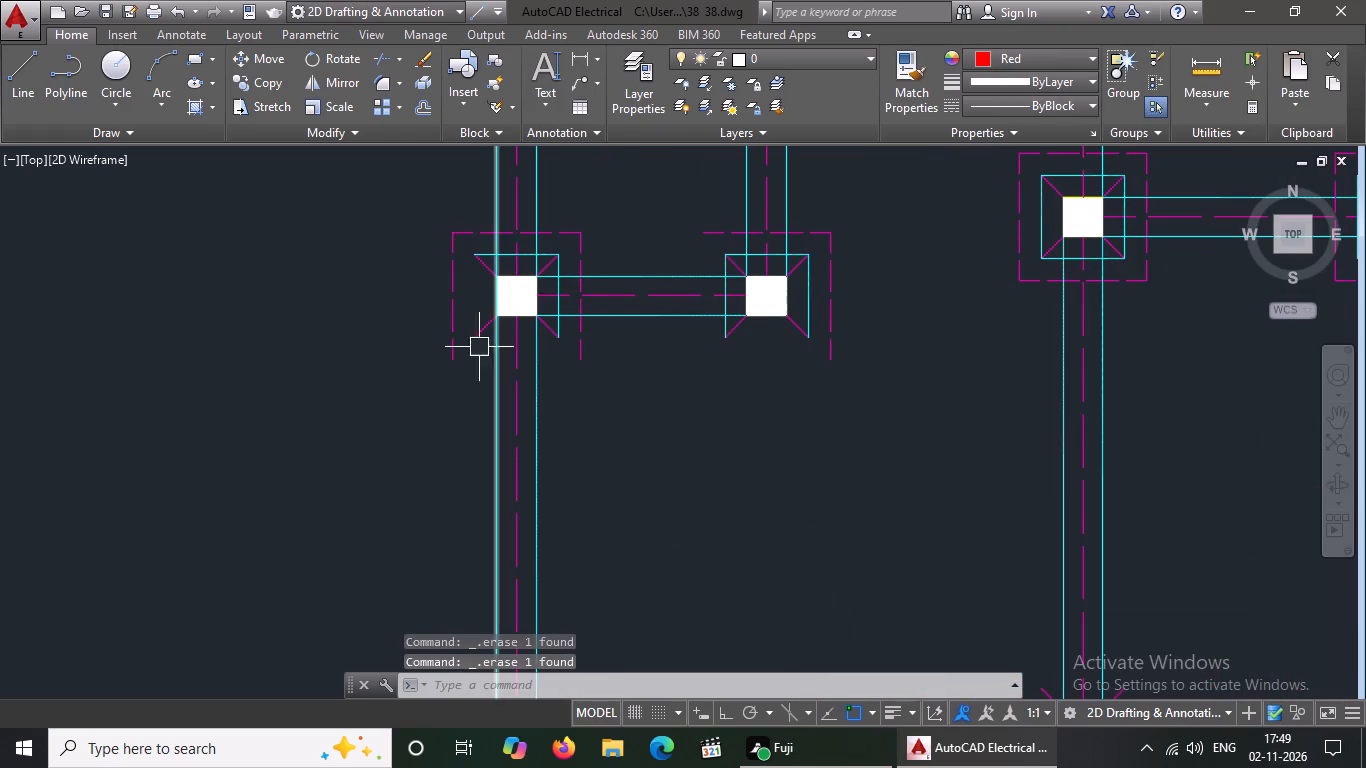
click(469, 348)
click(456, 366)
click(456, 366)
click(450, 362)
key(Delete)
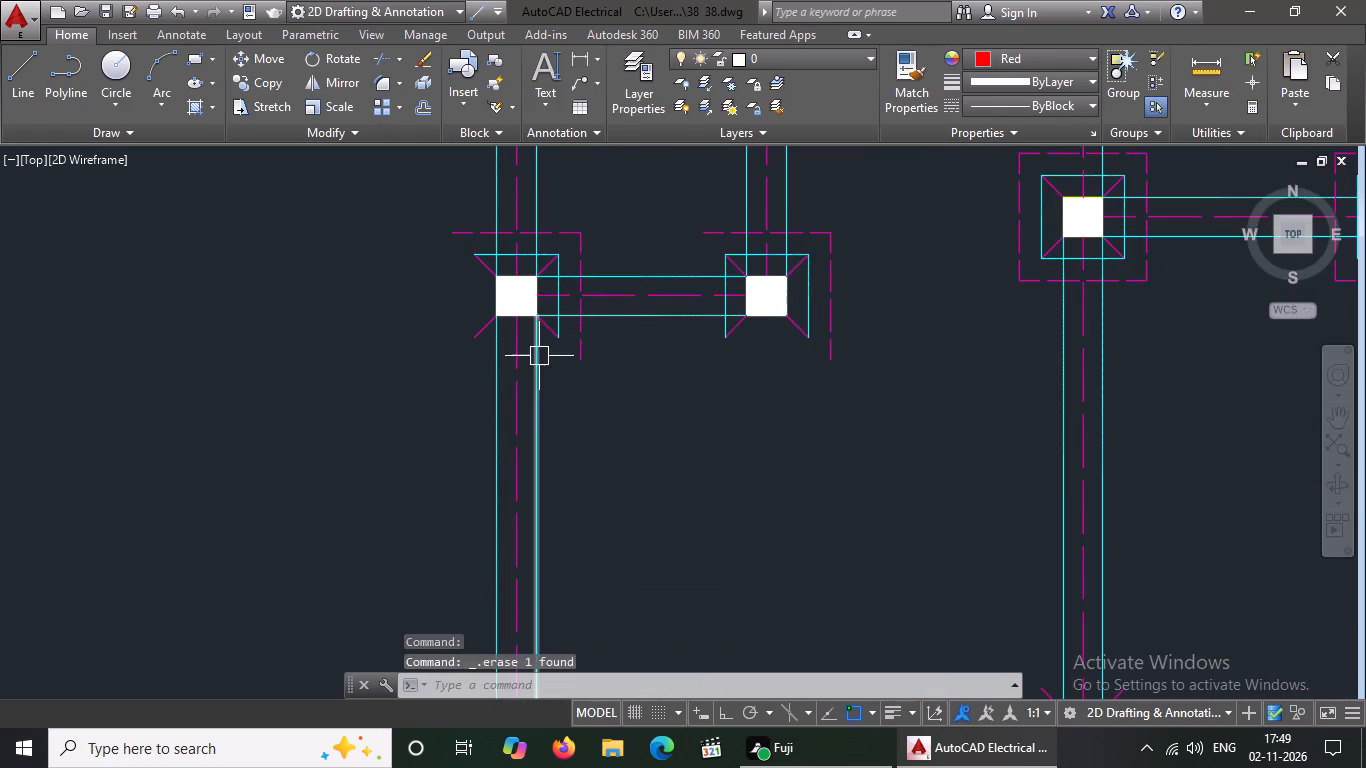
click(576, 351)
key(Delete)
click(558, 319)
key(Delete)
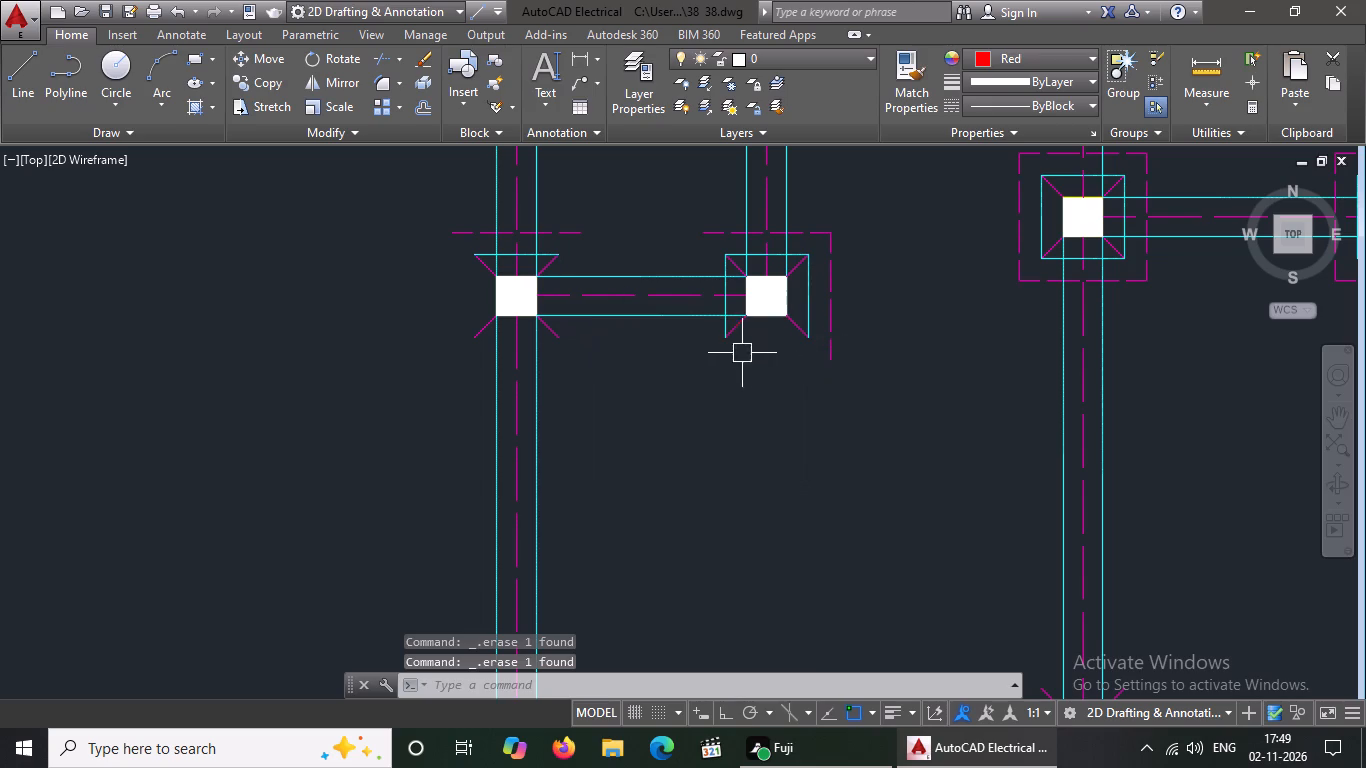
Delete both cyan side lines and the right dashed magenta line around the inner footing beside the left line's fourth footing from the bottom.
click(723, 330)
key(Delete)
click(808, 316)
key(Delete)
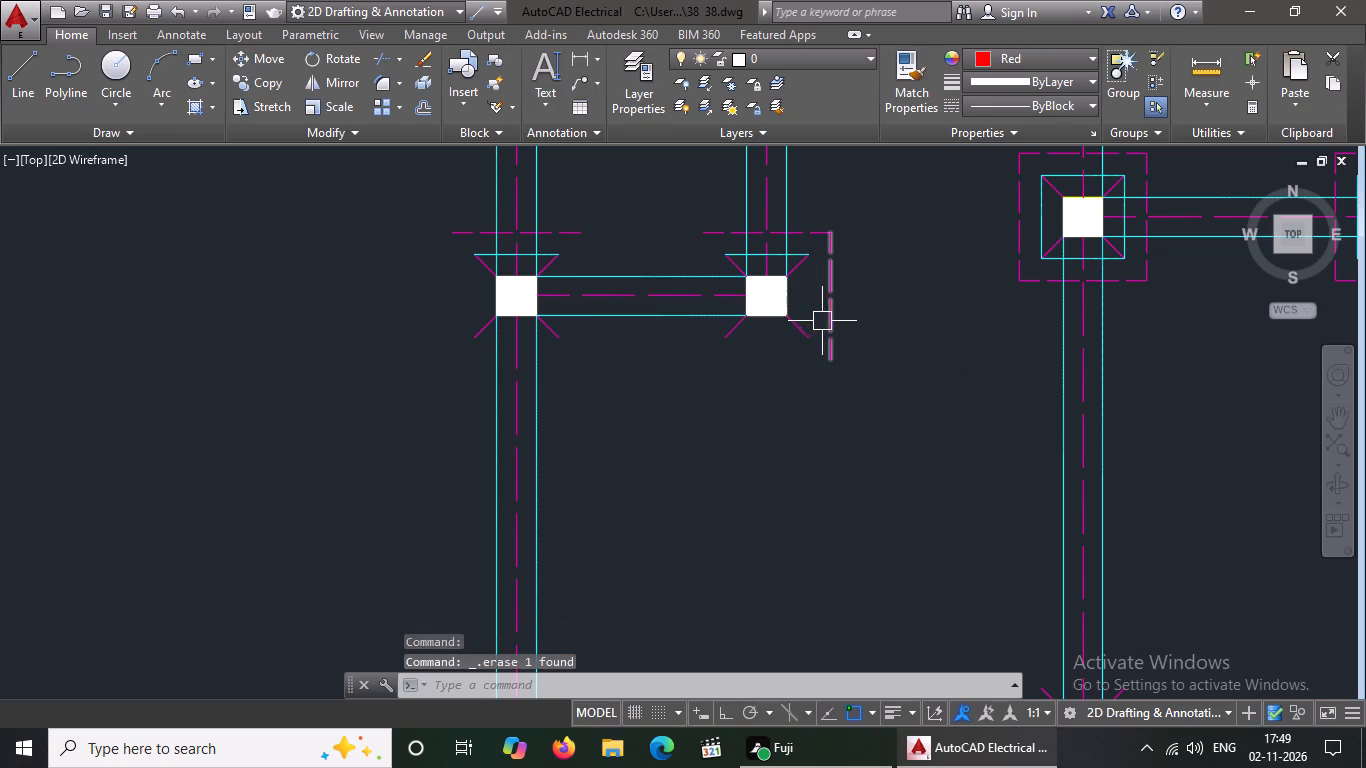
click(827, 316)
key(Delete)
Delete the left, bottom and right dashed magenta outline lines around the sixth footing from the bottom on the middle column line.
click(1018, 259)
key(Delete)
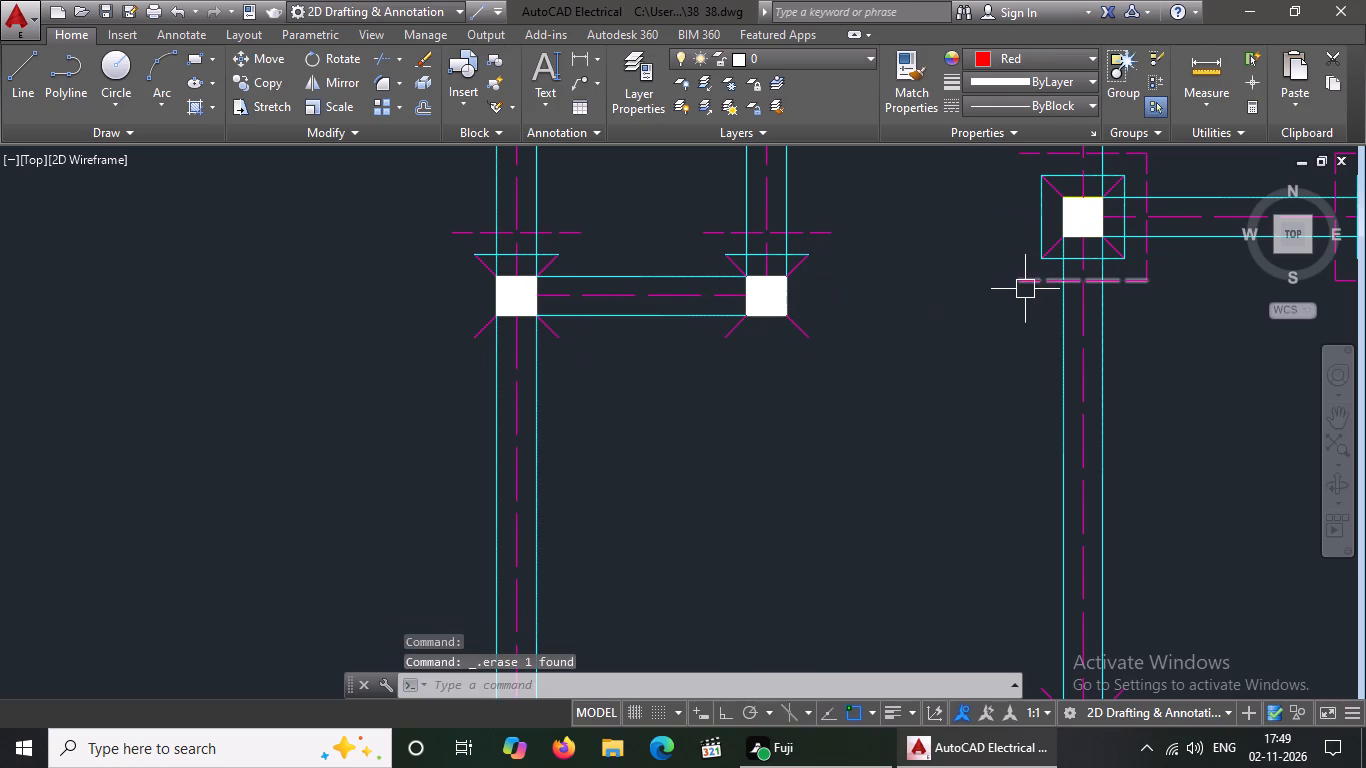
click(1029, 284)
key(Delete)
click(1146, 262)
key(Delete)
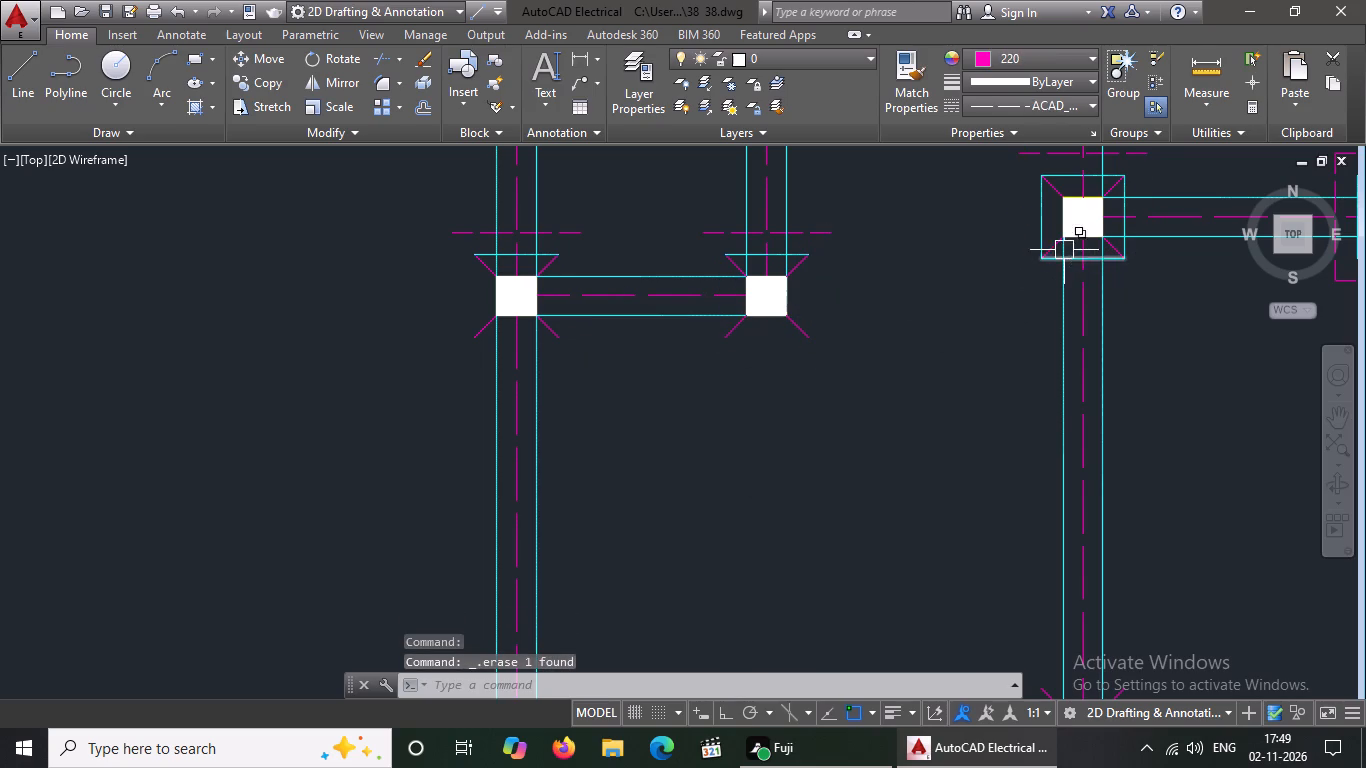
Delete the left, bottom and right cyan square lines around the sixth column from the bottom on the middle column line.
click(1039, 222)
key(Delete)
click(1086, 257)
key(Delete)
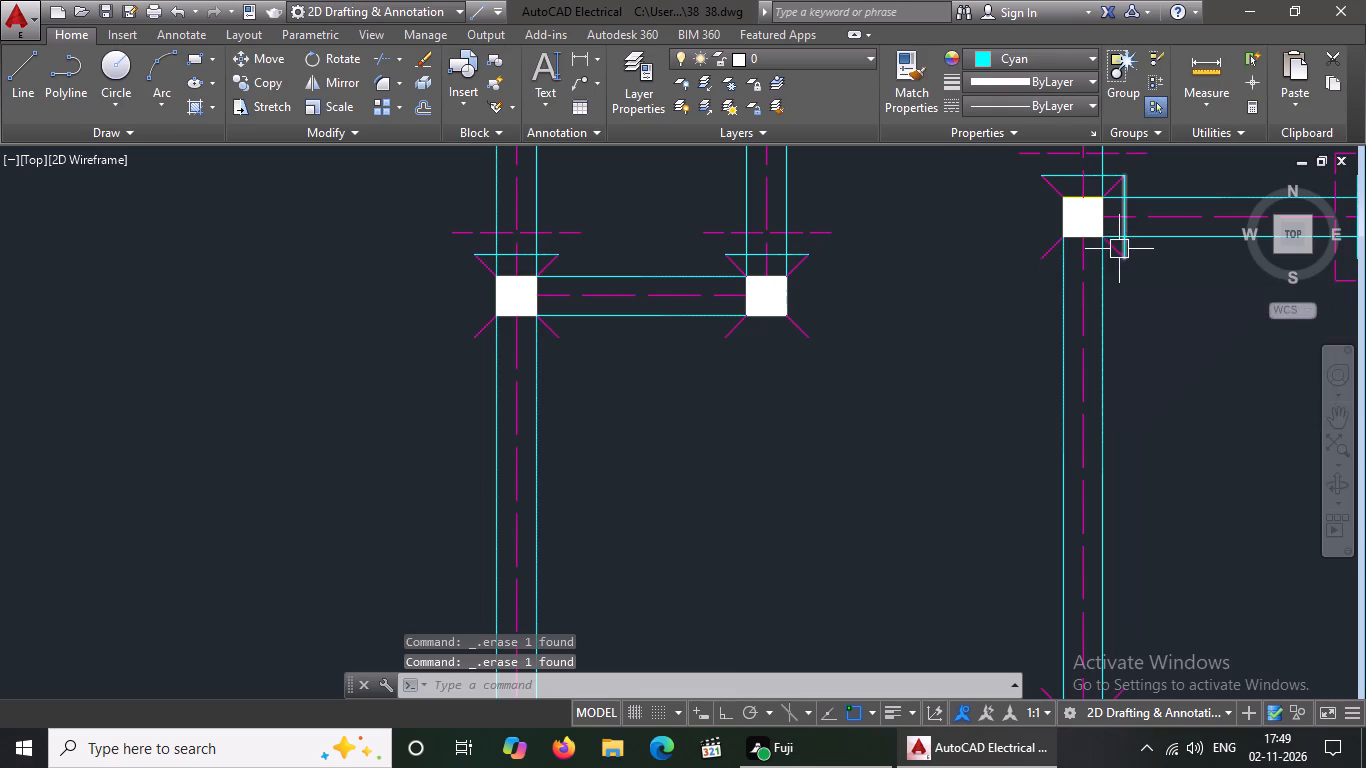
click(1121, 244)
key(Delete)
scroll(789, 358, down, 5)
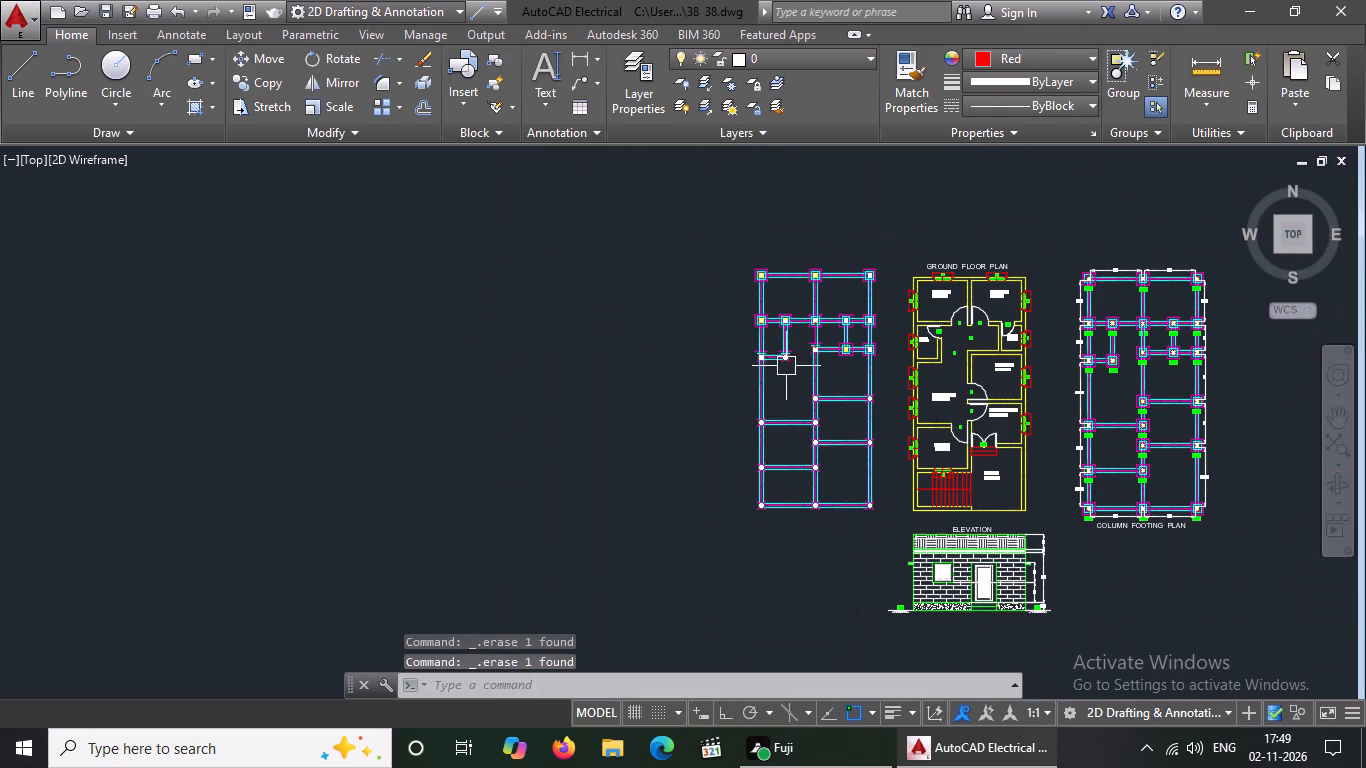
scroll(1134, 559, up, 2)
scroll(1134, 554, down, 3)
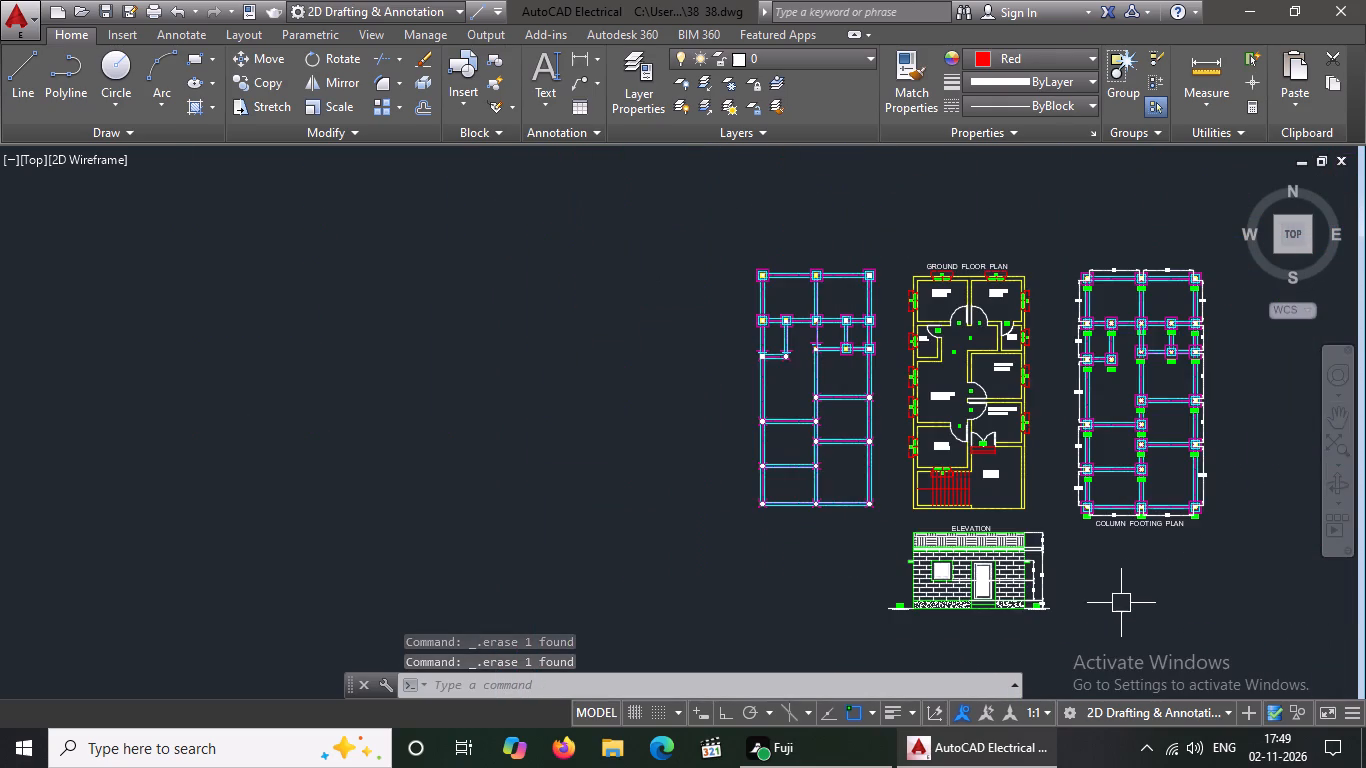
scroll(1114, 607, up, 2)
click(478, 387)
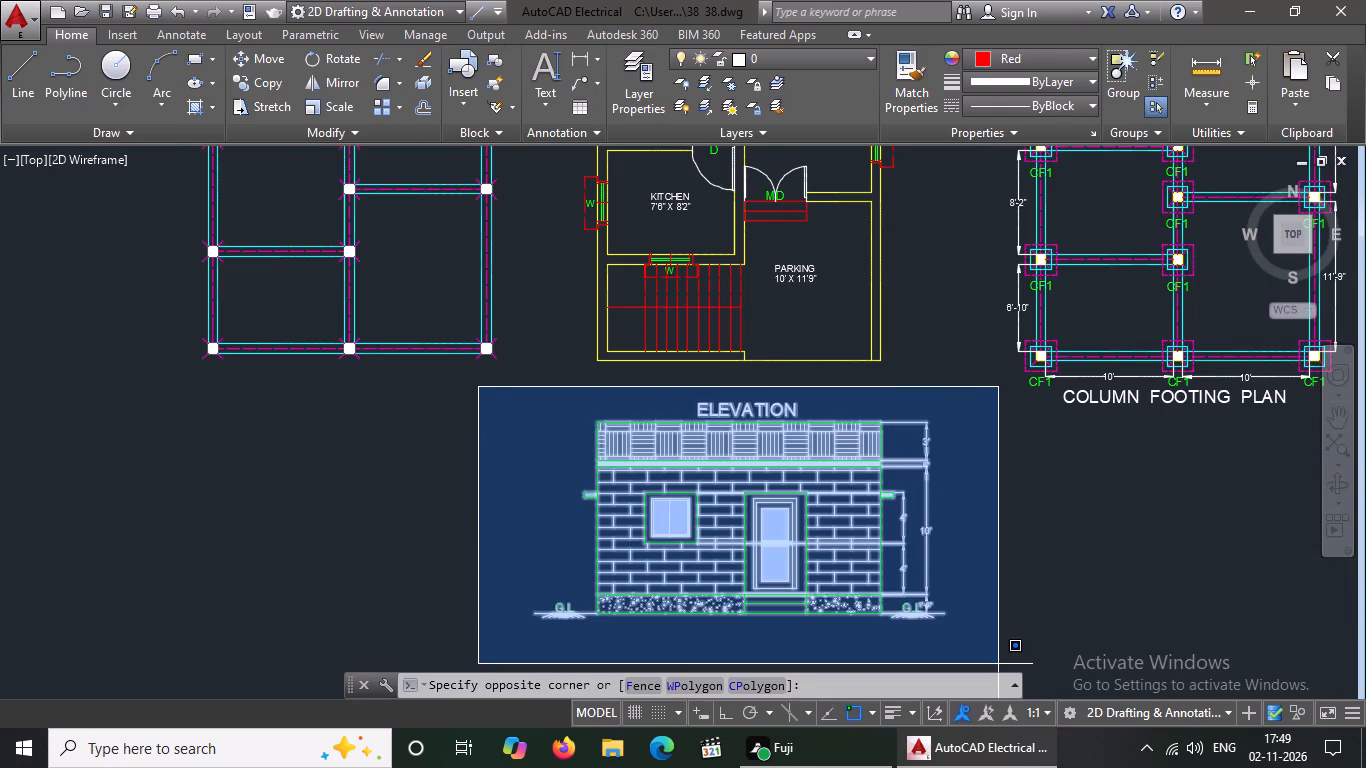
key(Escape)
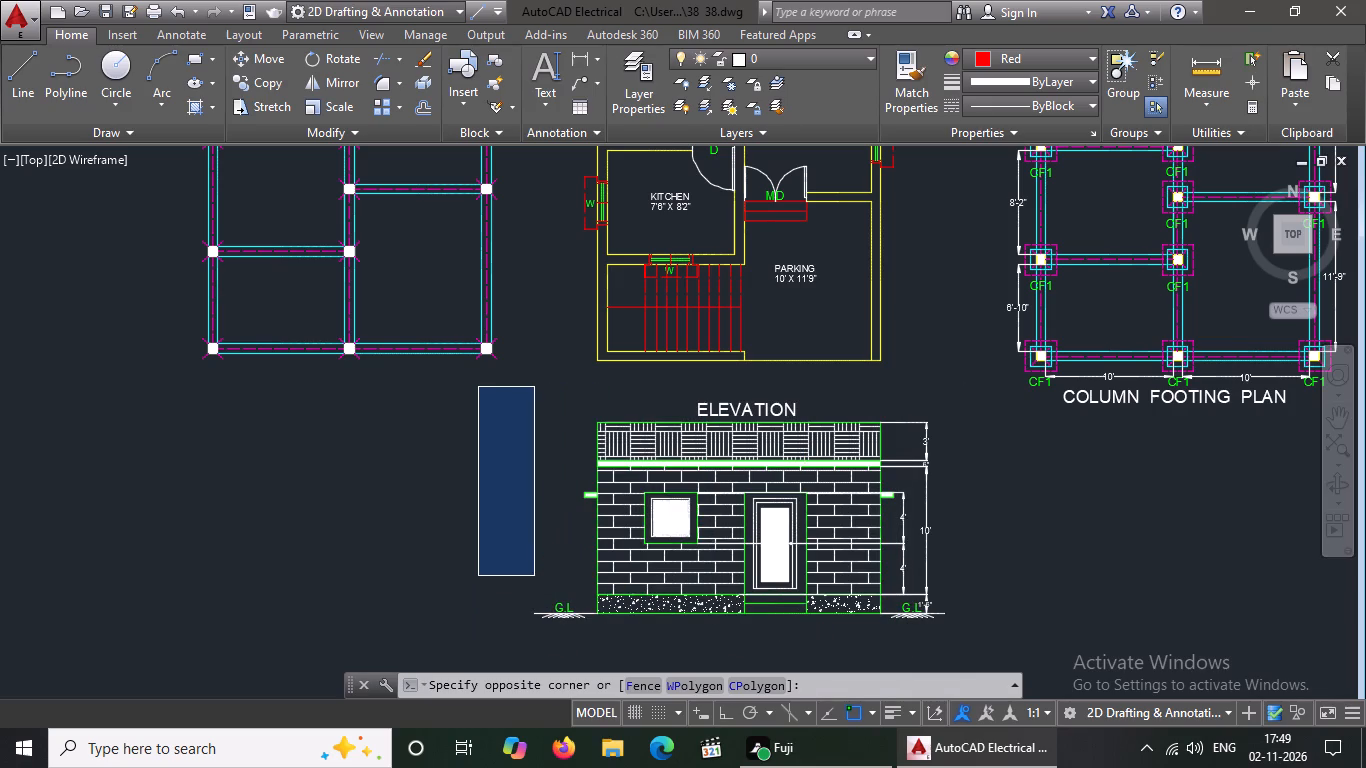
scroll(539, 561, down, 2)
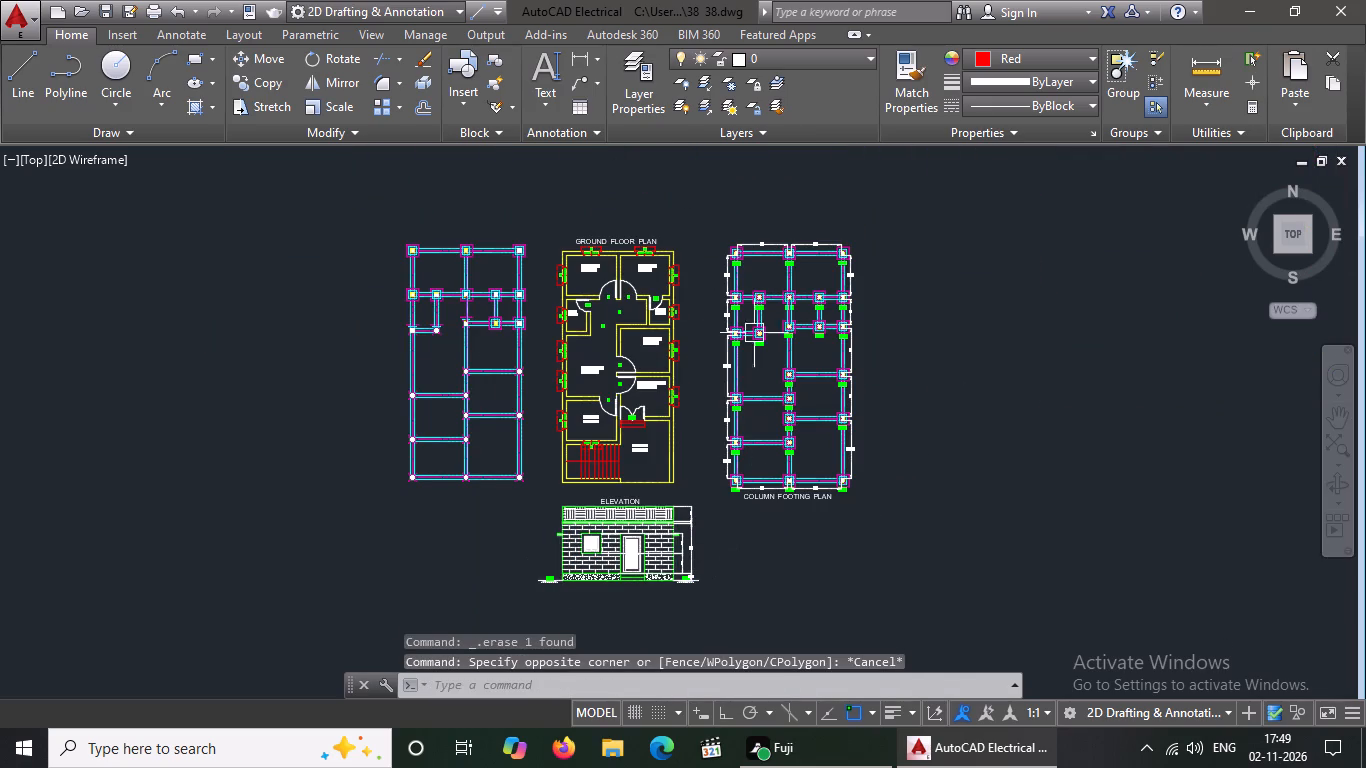
Move the complete column footing plan, including its dimensions and title, closer to the ground floor plan.
click(704, 204)
click(903, 524)
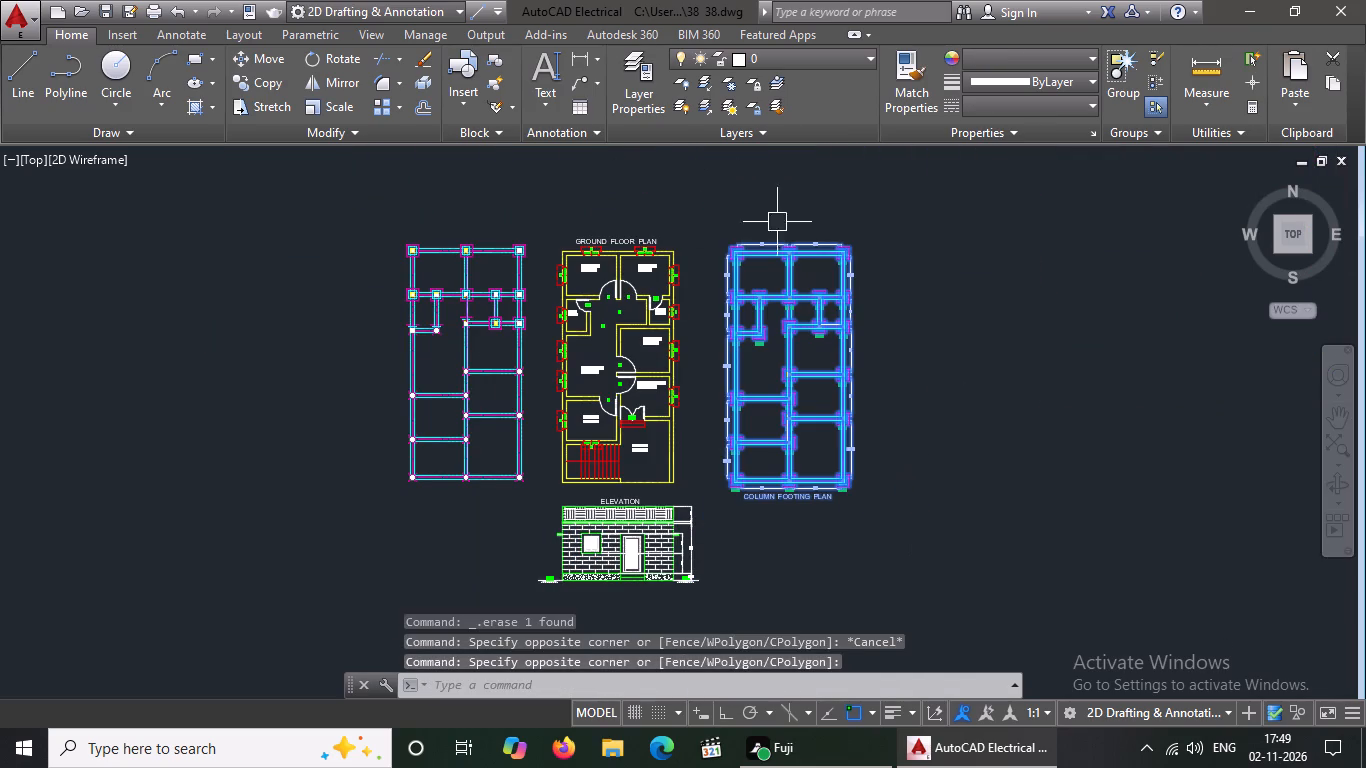
click(274, 60)
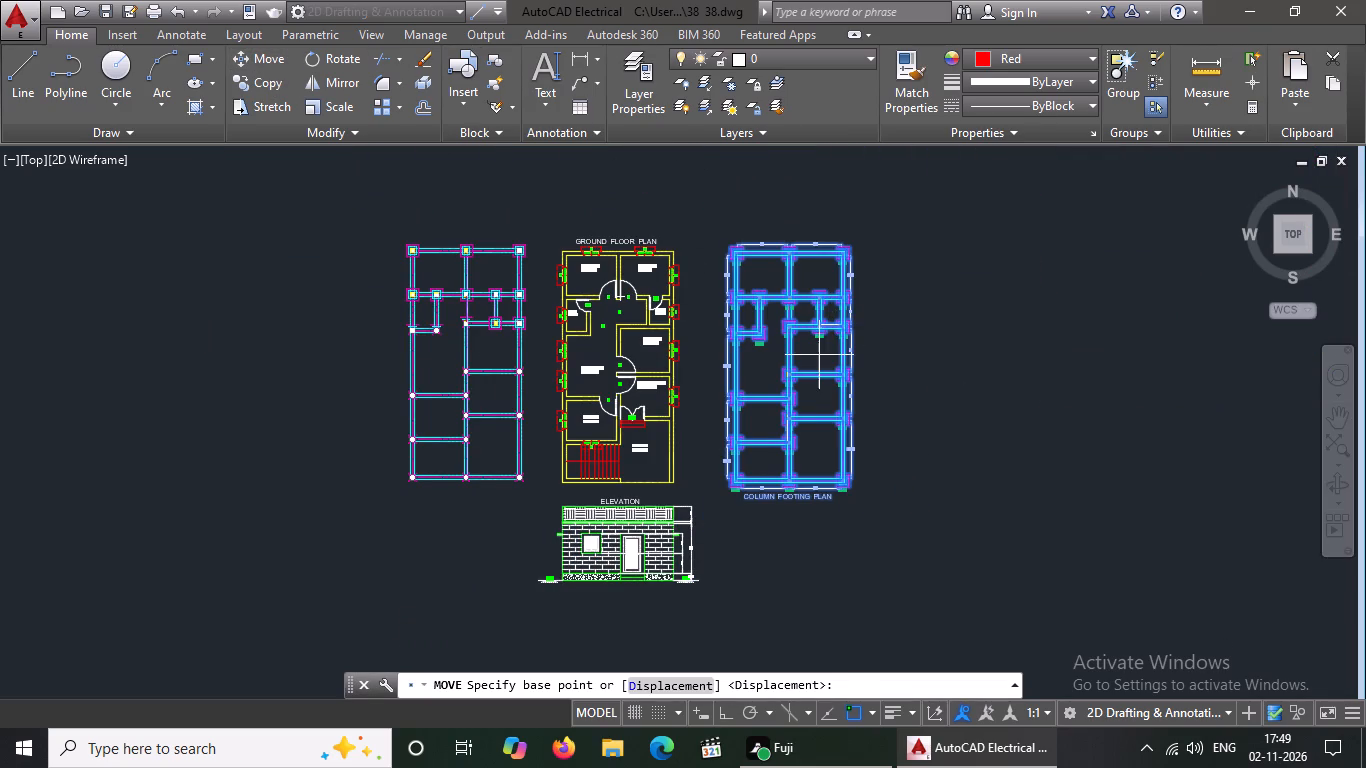
click(814, 357)
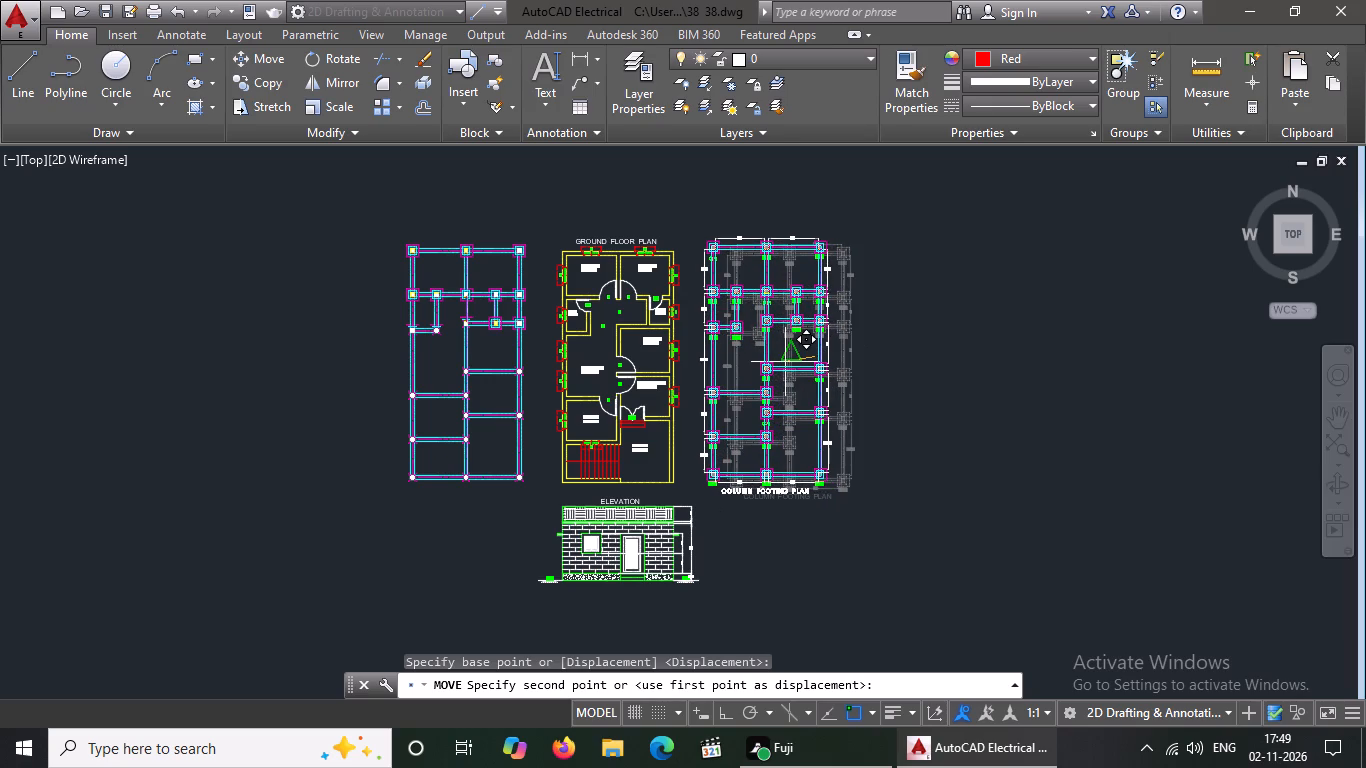
click(785, 362)
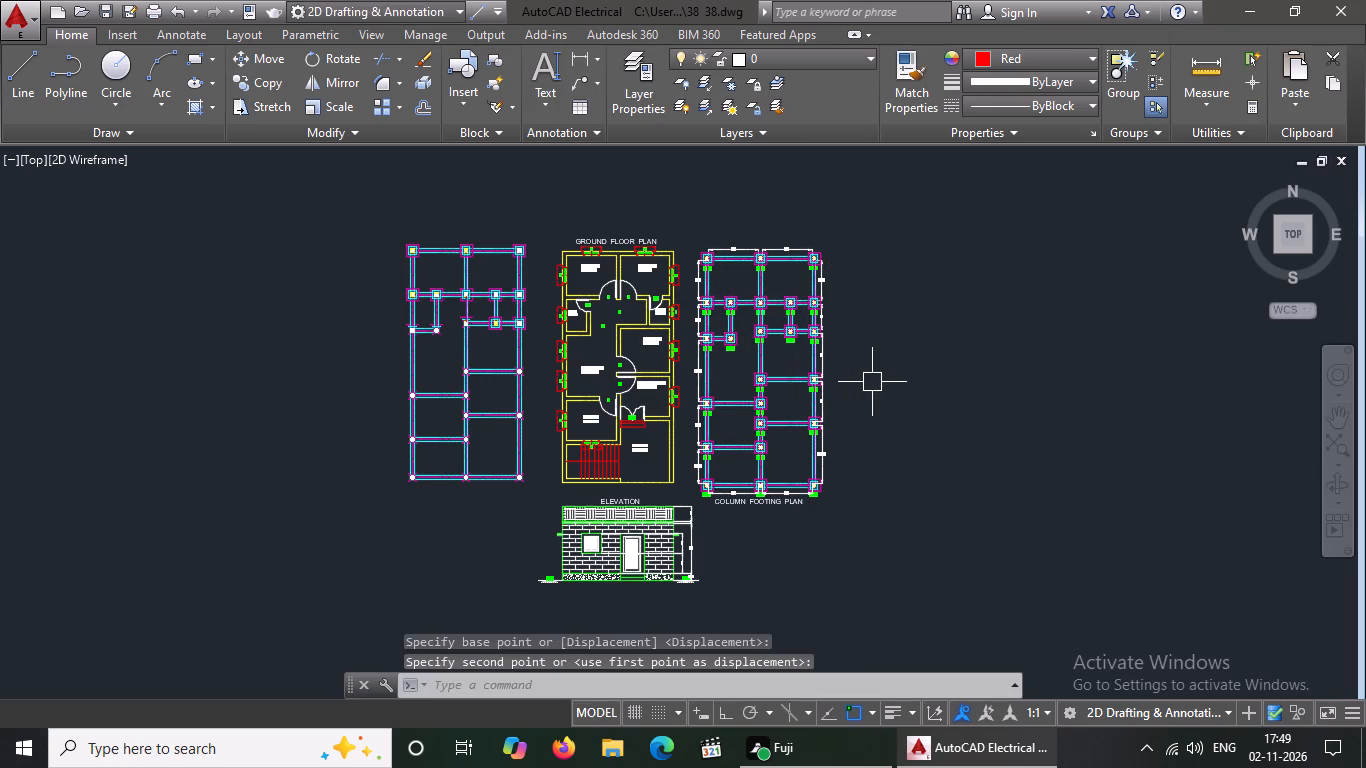
key(Escape)
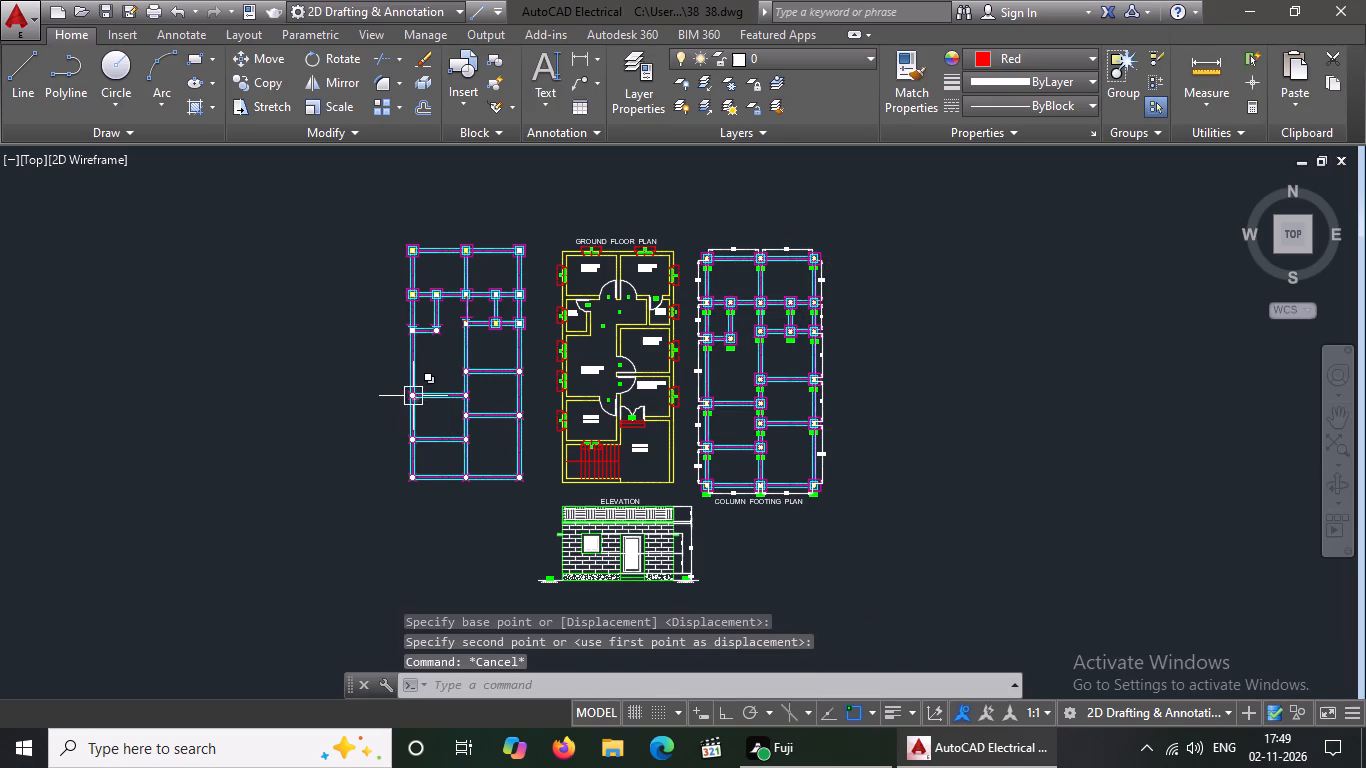
Nudge the complete column footing plan with its title slightly away from the ground floor plan to widen the gap.
scroll(410, 443, up, 2)
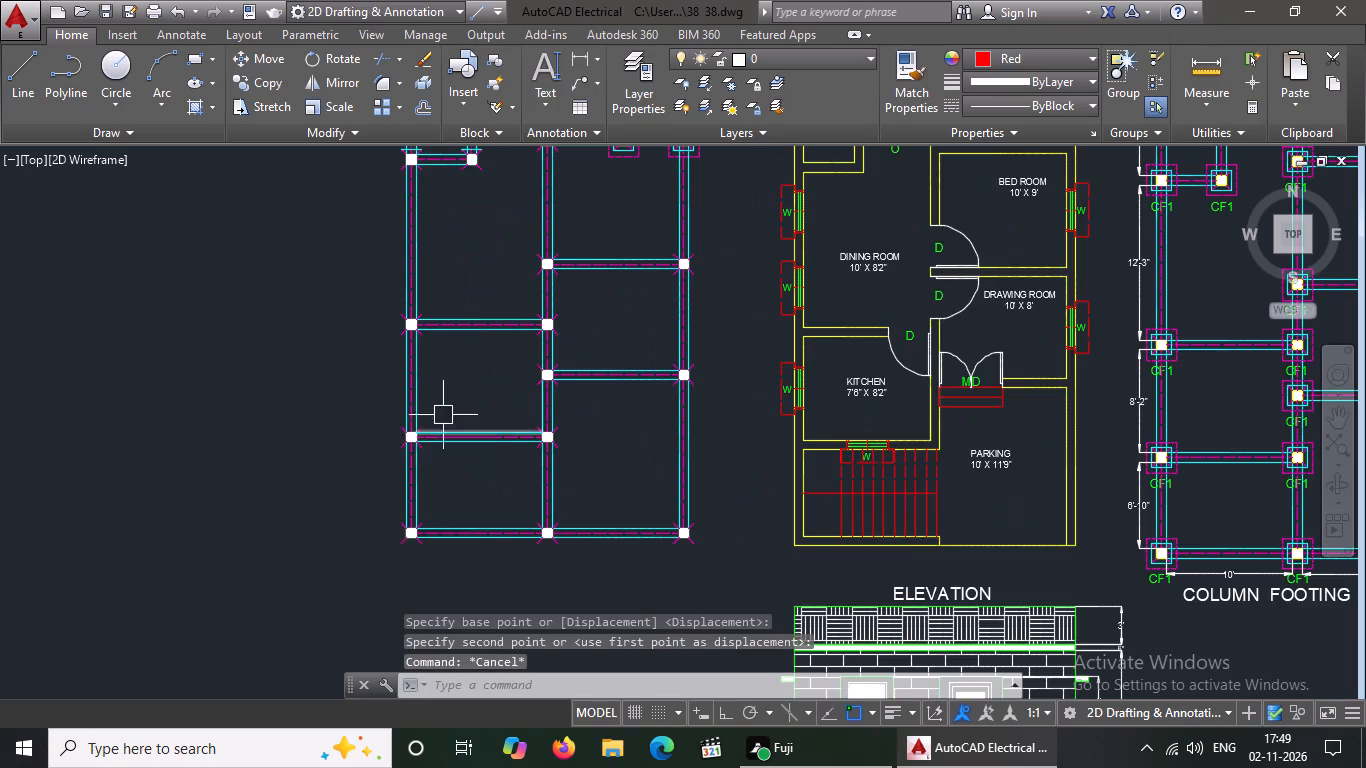
scroll(482, 377, down, 2)
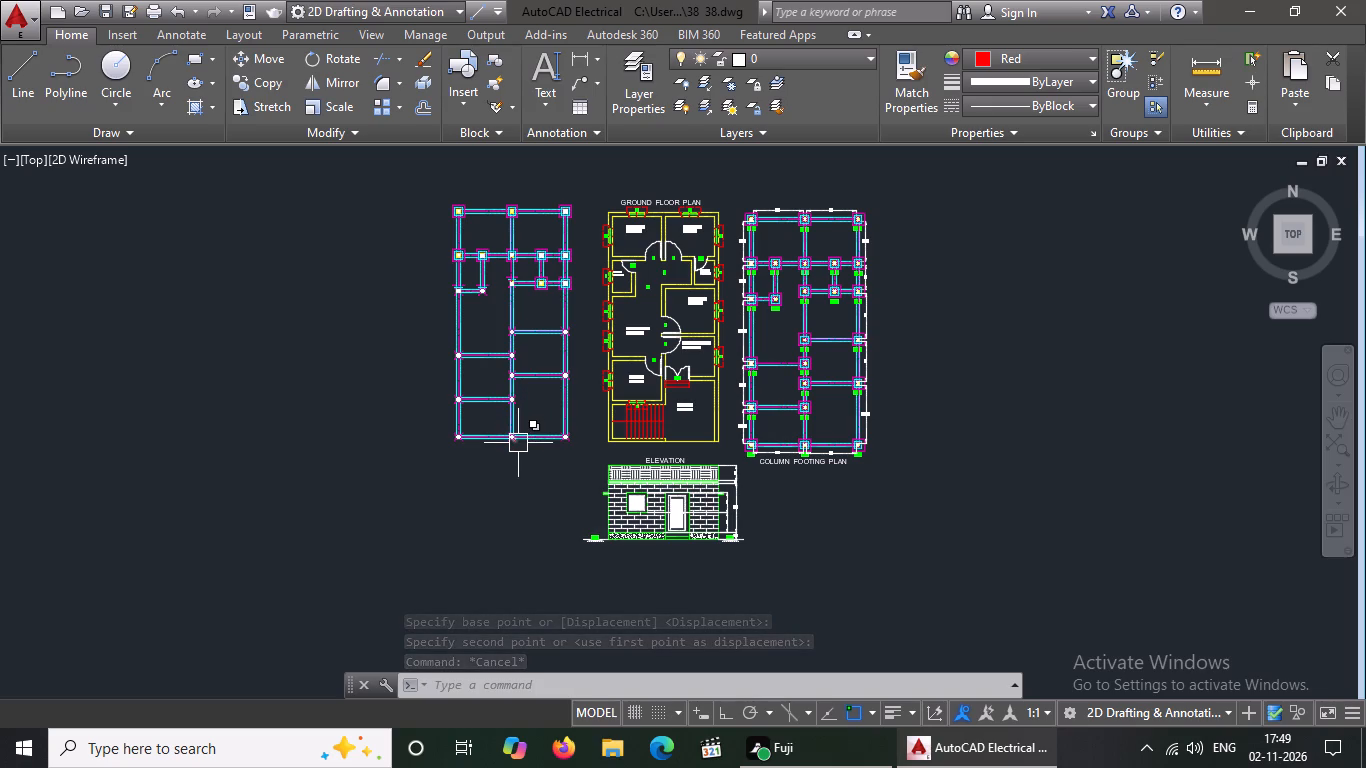
scroll(688, 429, up, 1)
scroll(710, 390, down, 1)
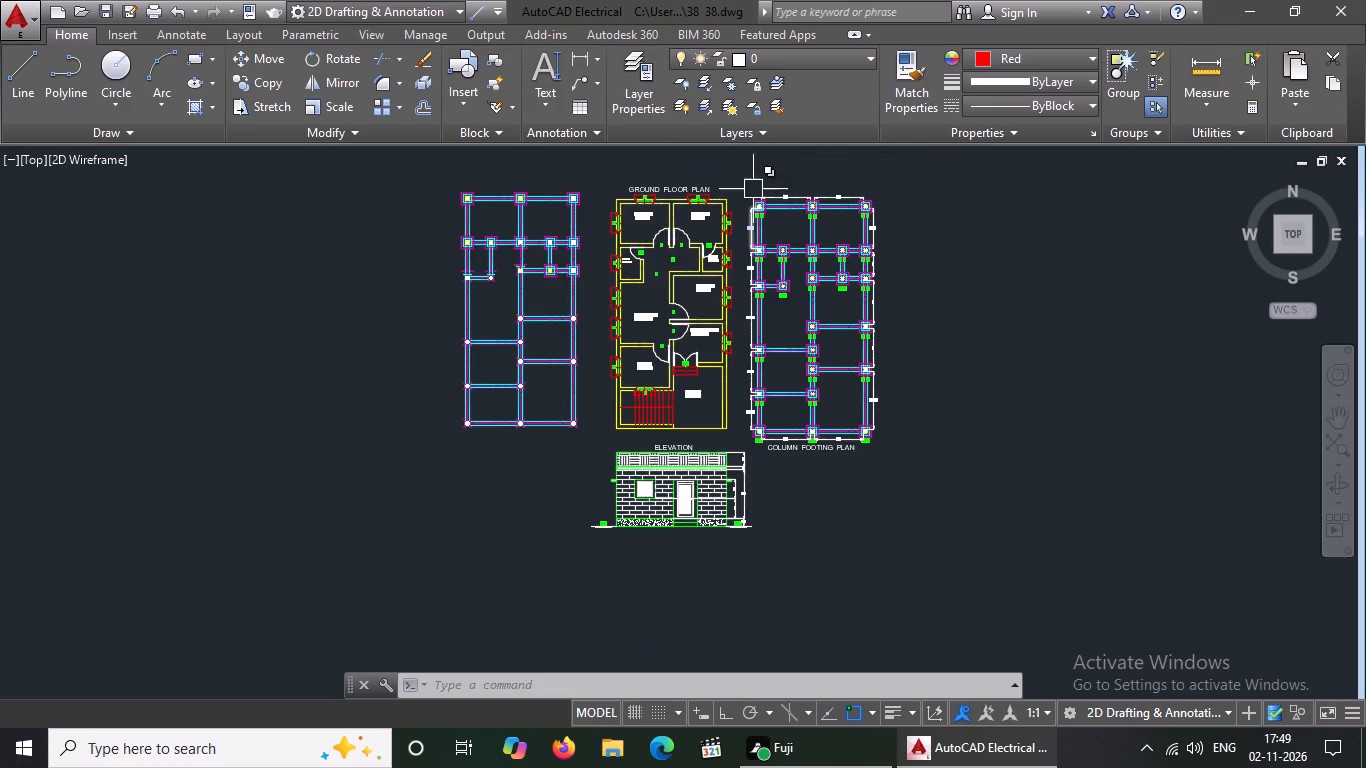
scroll(752, 176, up, 1)
click(724, 174)
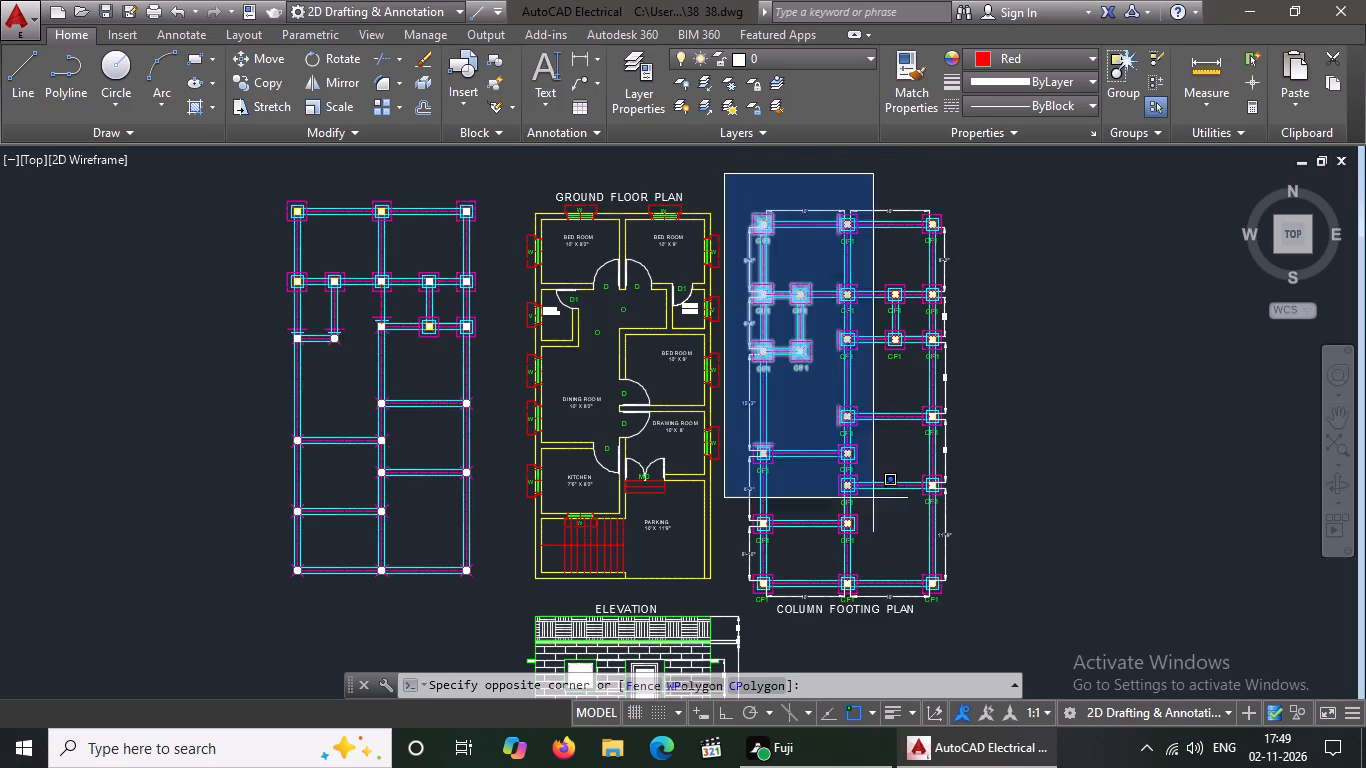
click(989, 624)
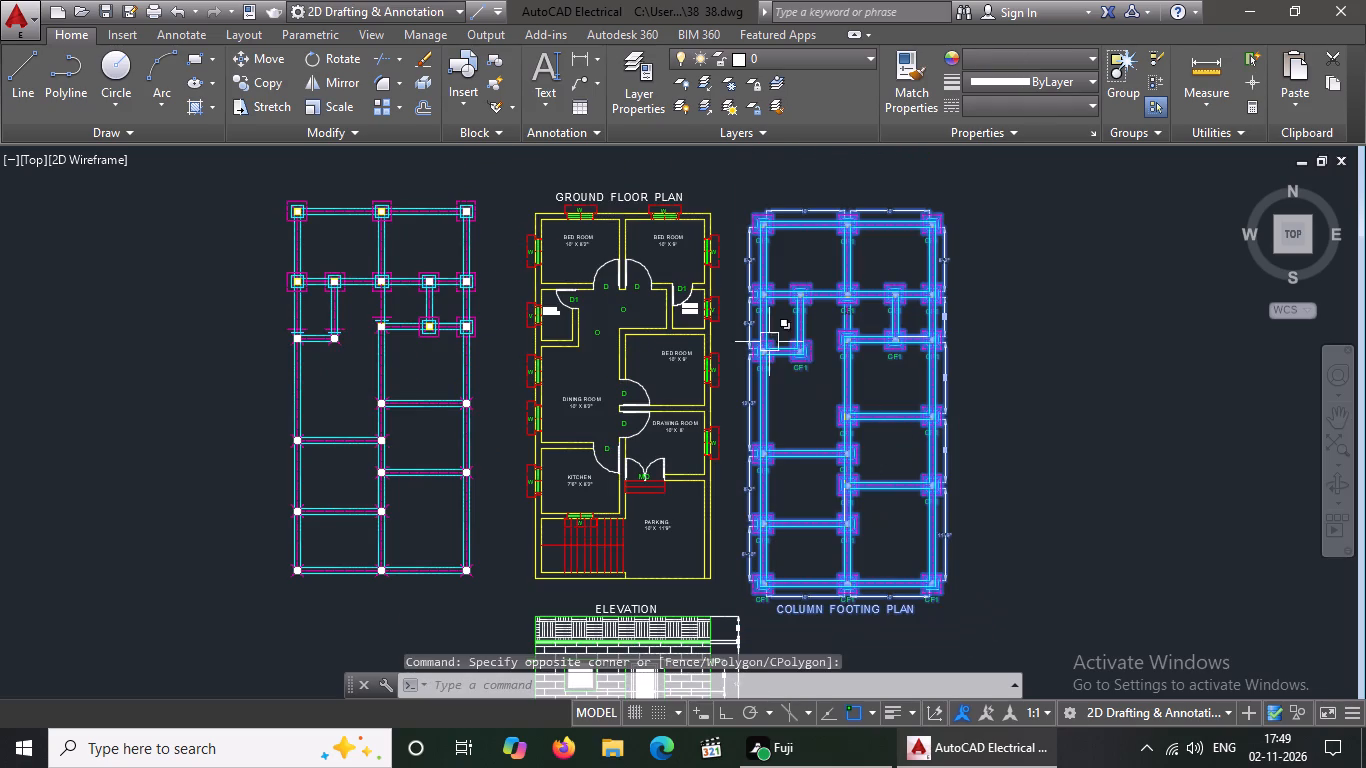
click(270, 54)
click(799, 411)
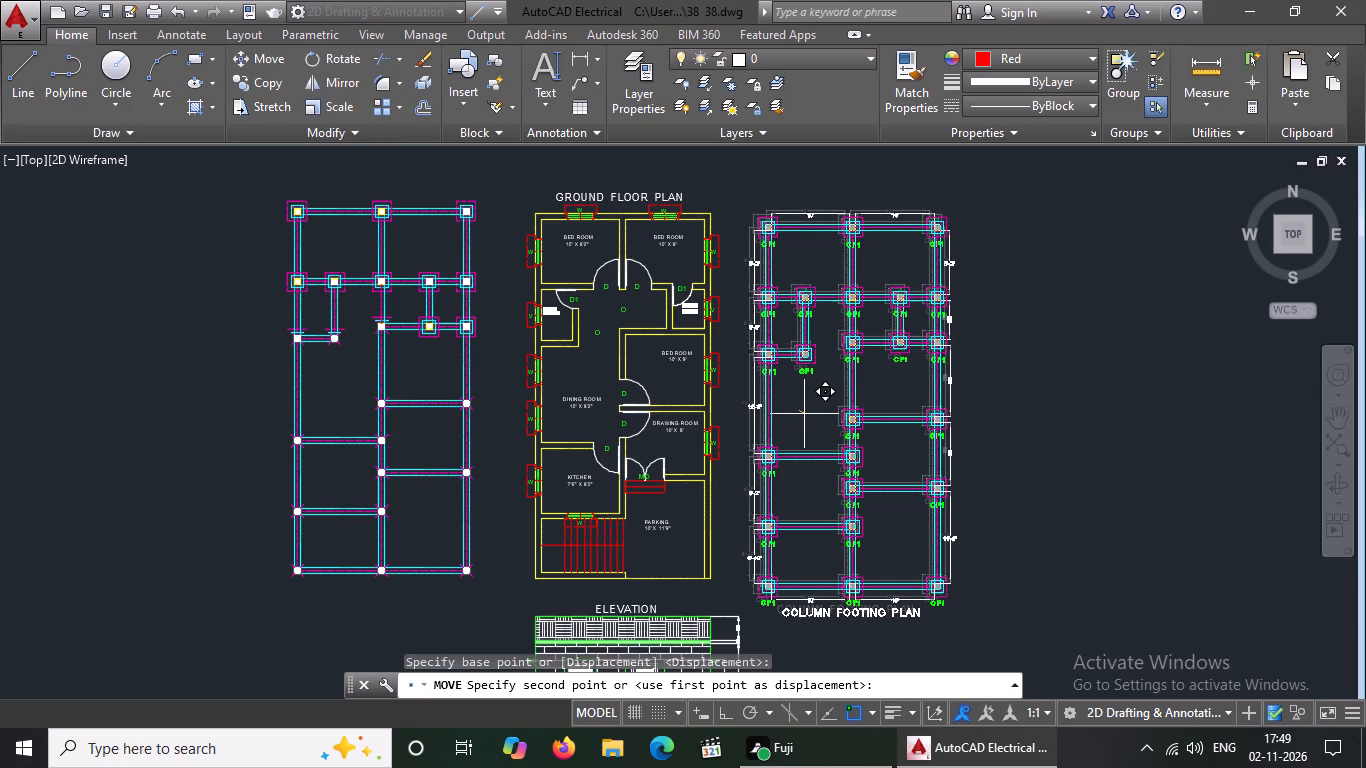
click(806, 409)
scroll(787, 404, down, 2)
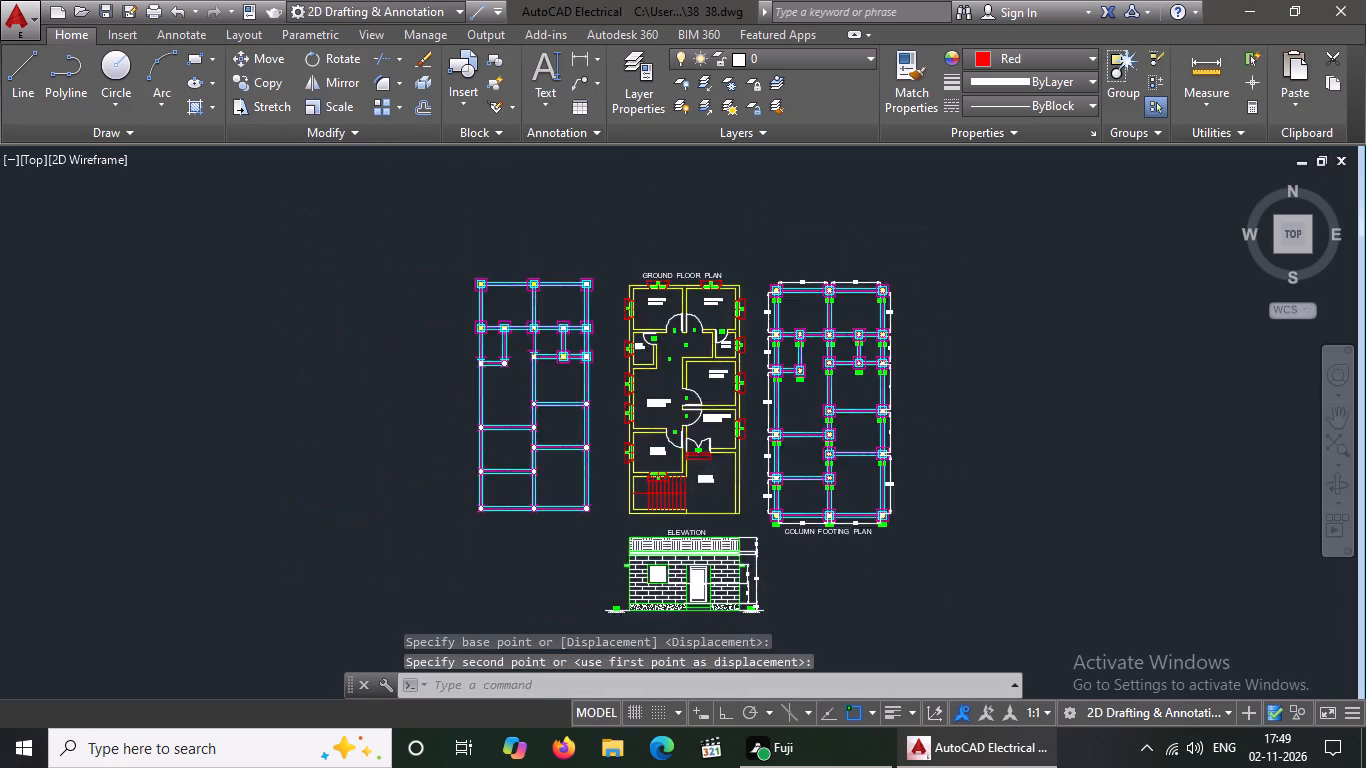
right_click(879, 432)
right_click(881, 438)
key(Escape)
scroll(580, 335, up, 2)
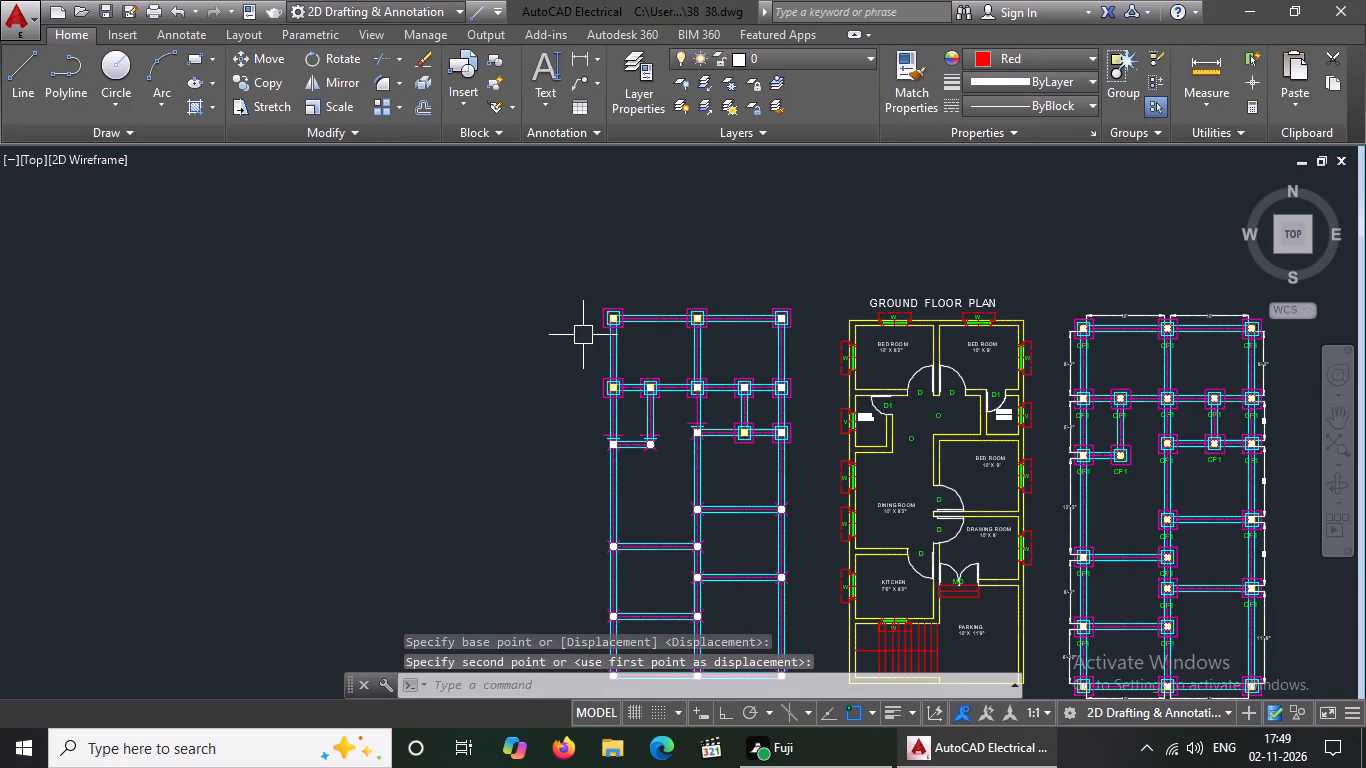
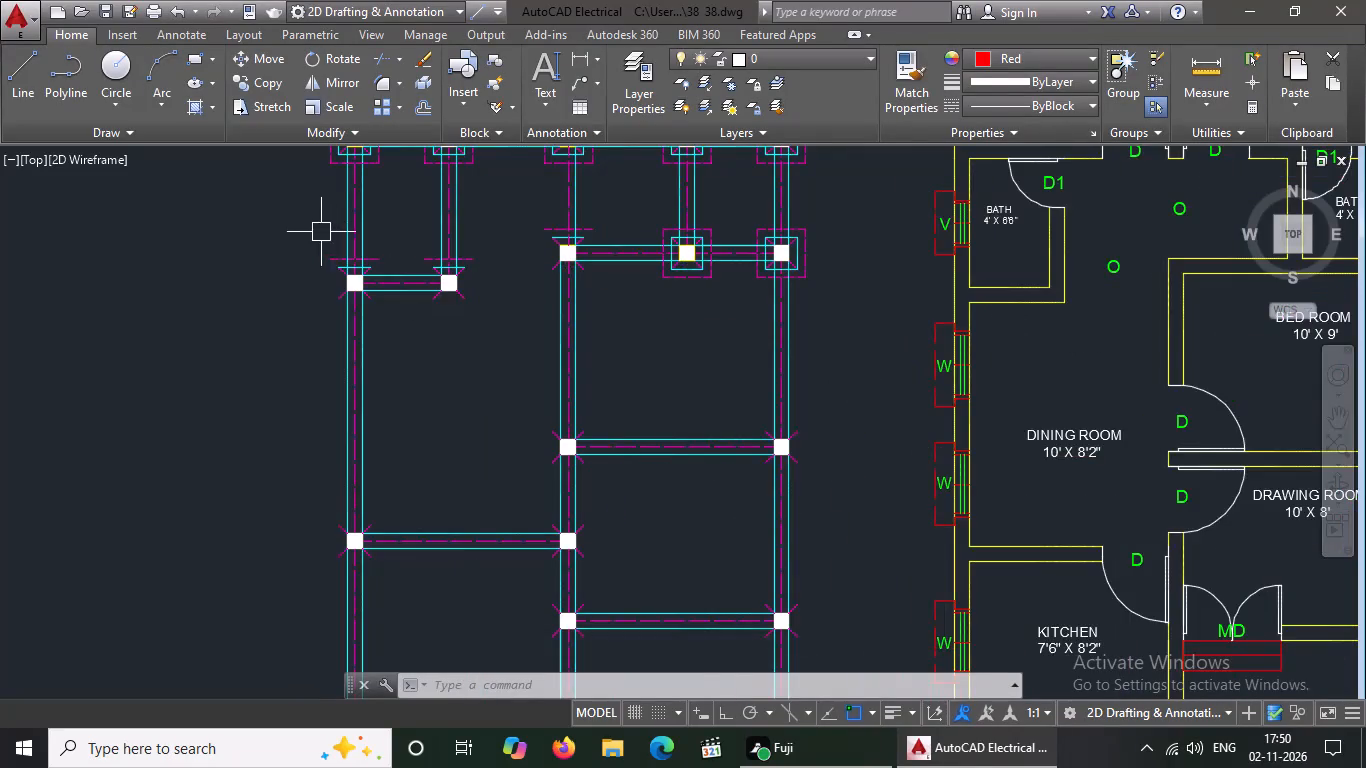
Delete the remaining top dashed magenta and cyan outline lines above the two columns joined by the short beam on the plan's left side.
scroll(321, 231, up, 2)
click(354, 304)
key(Delete)
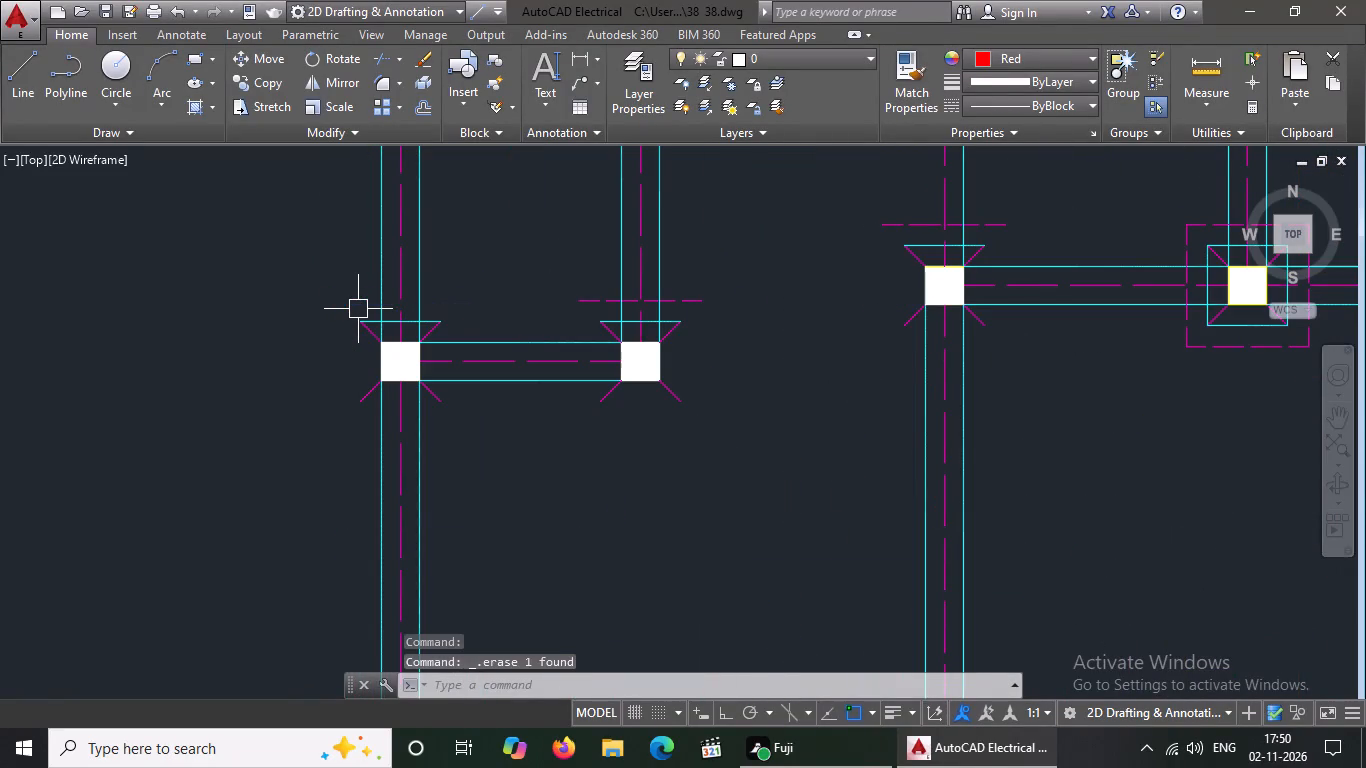
click(392, 328)
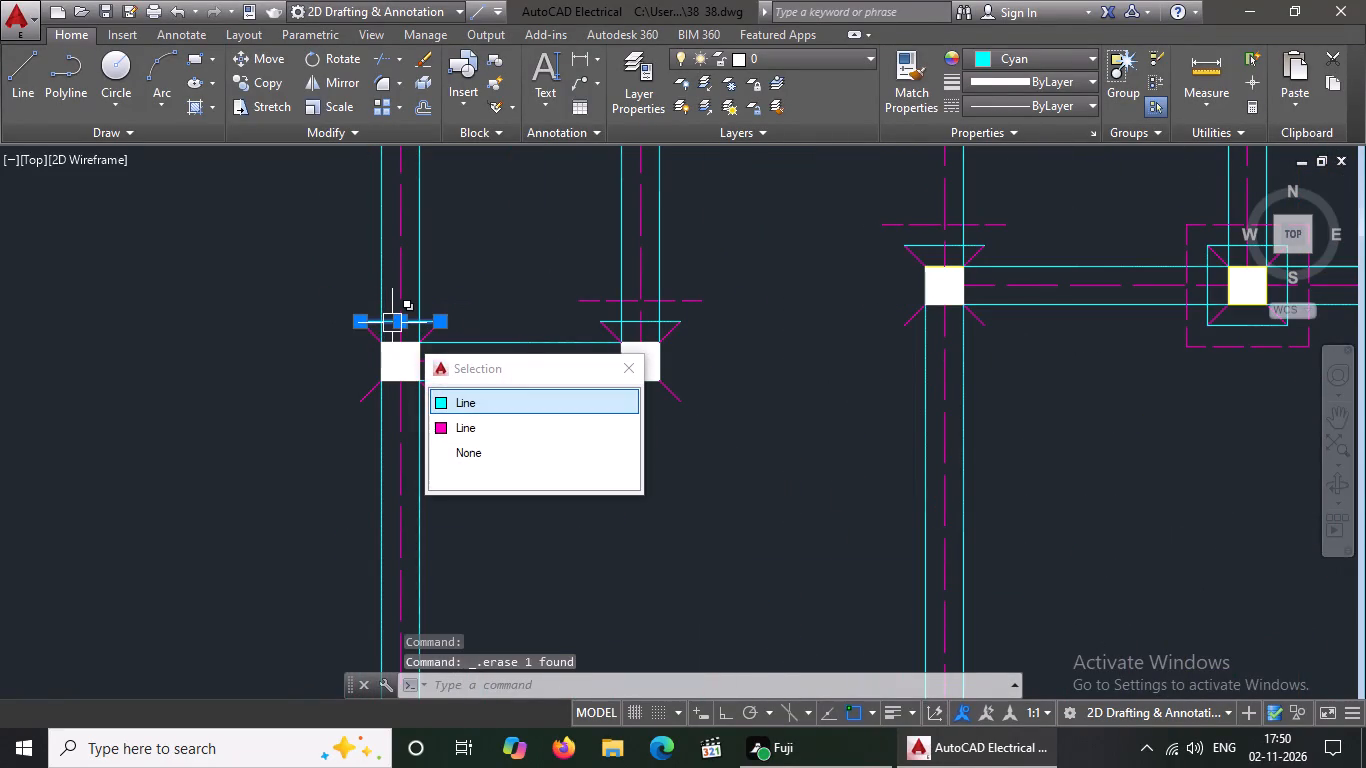
key(Delete)
click(605, 301)
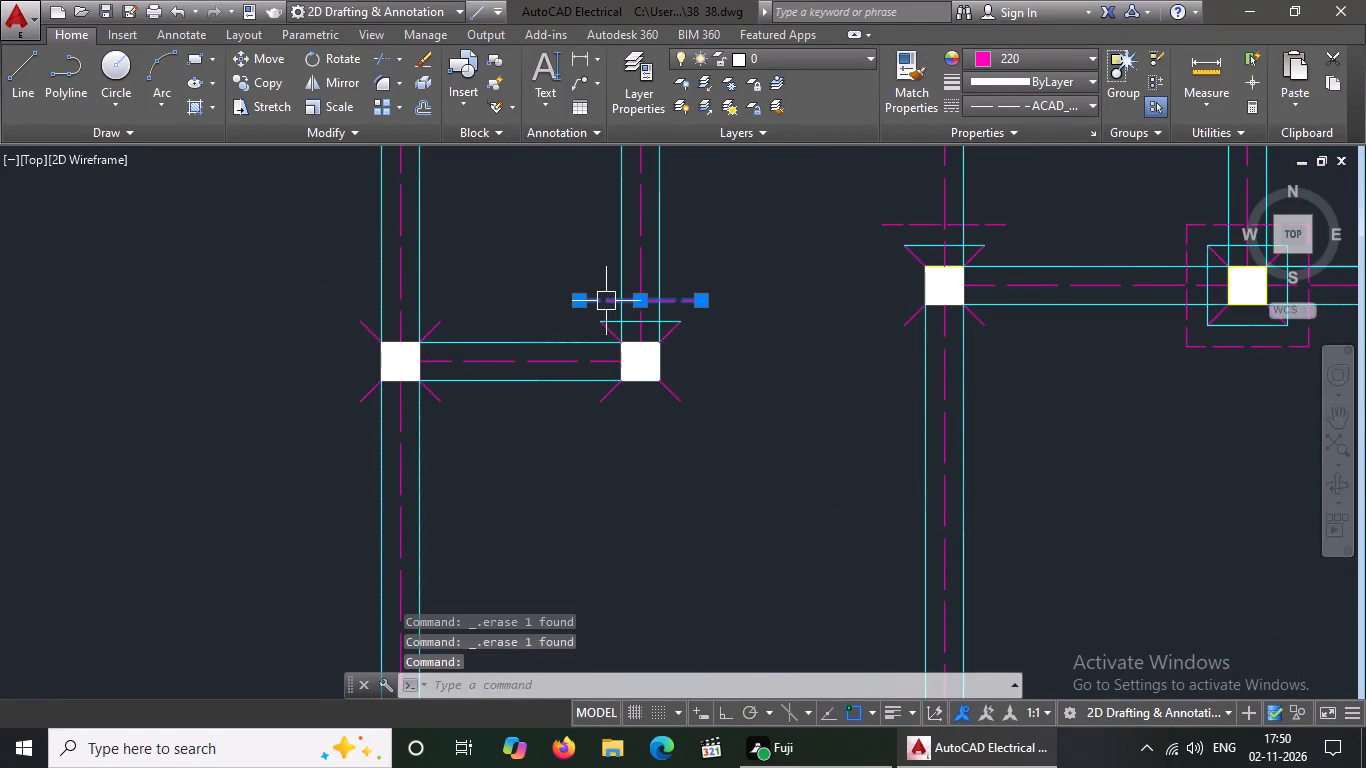
key(Delete)
click(629, 321)
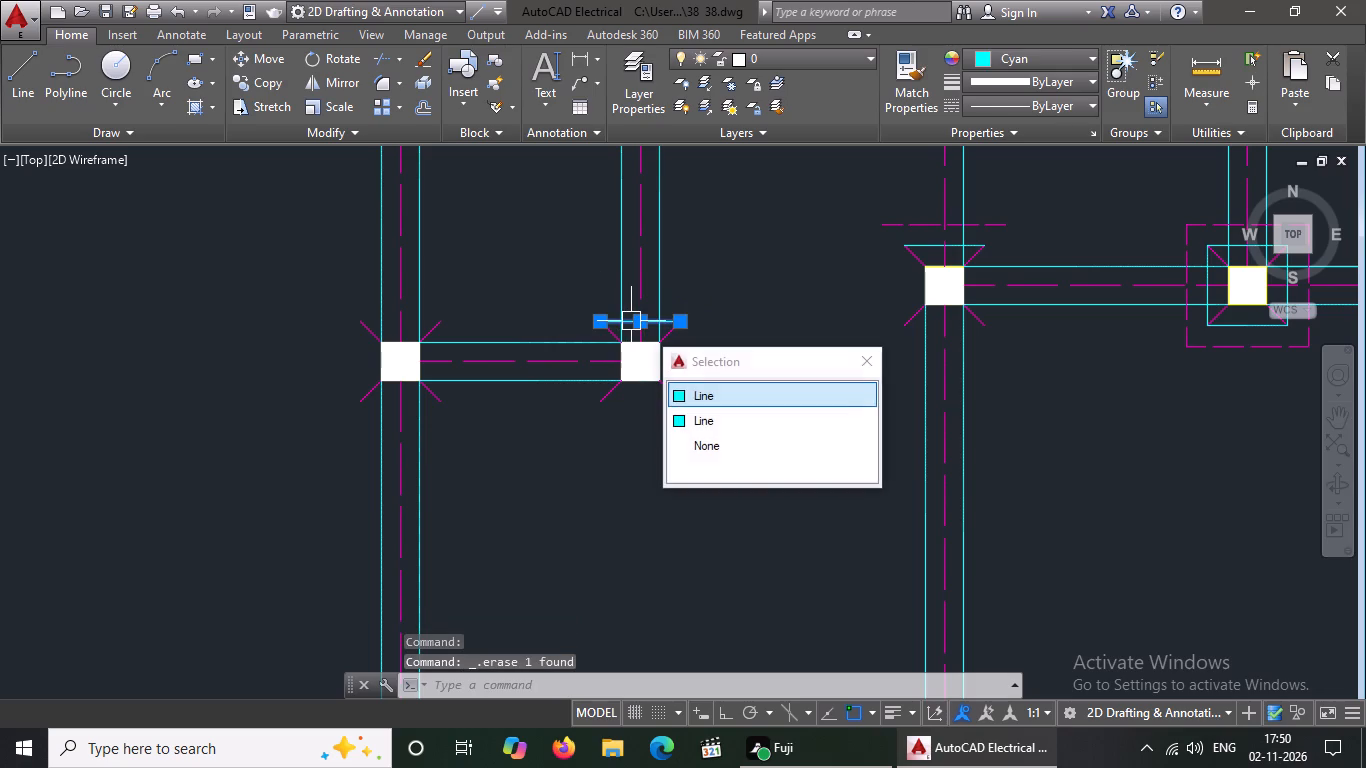
key(Delete)
Delete the remaining top dashed magenta and cyan outline lines above the middle-line column in the third row from the top.
scroll(651, 360, down, 2)
scroll(793, 291, up, 2)
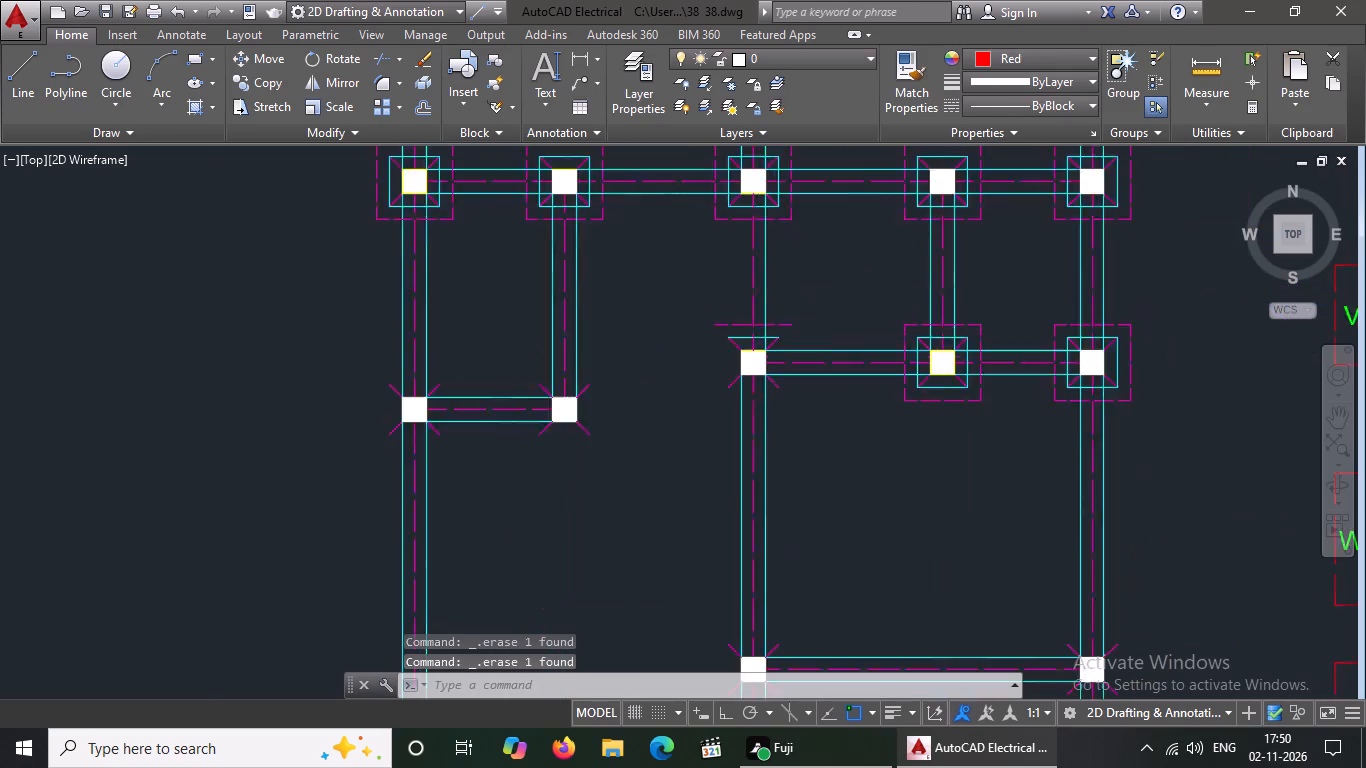
click(776, 338)
key(Delete)
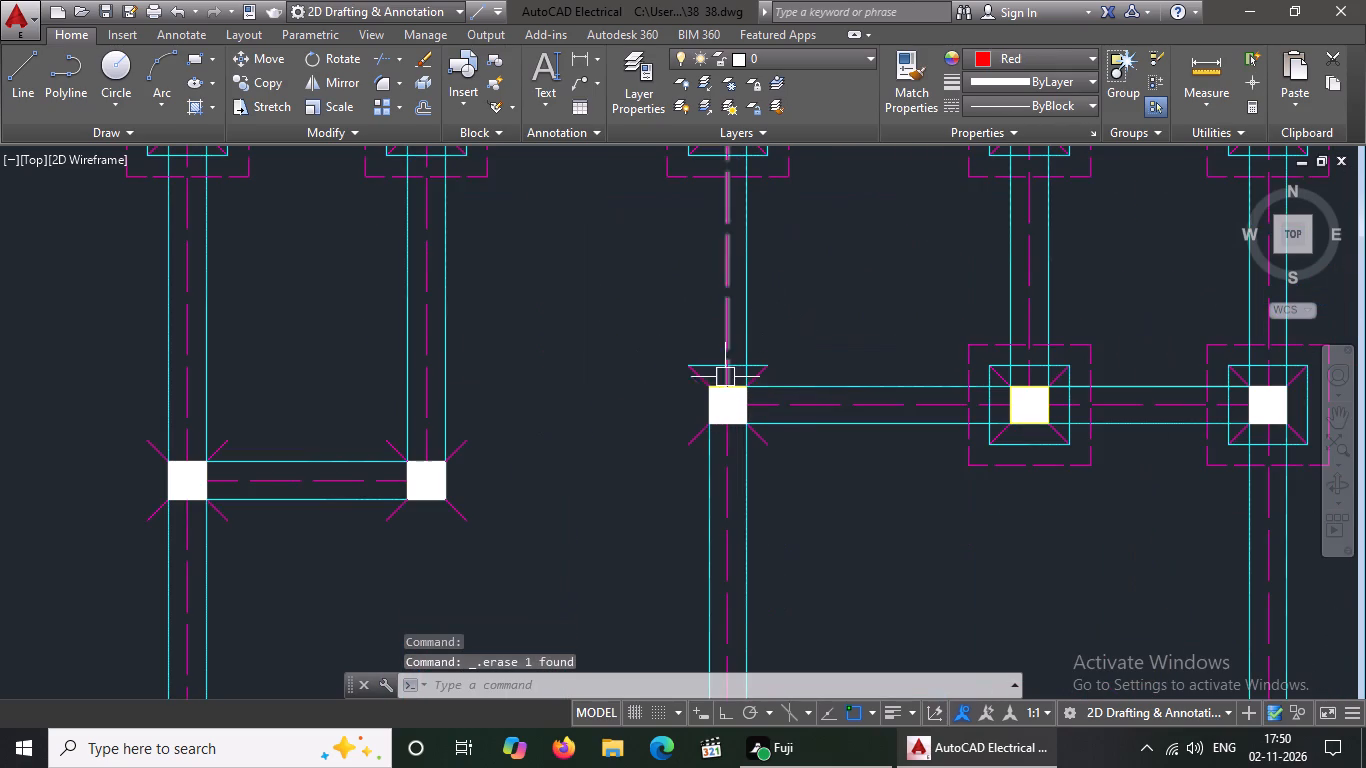
click(733, 366)
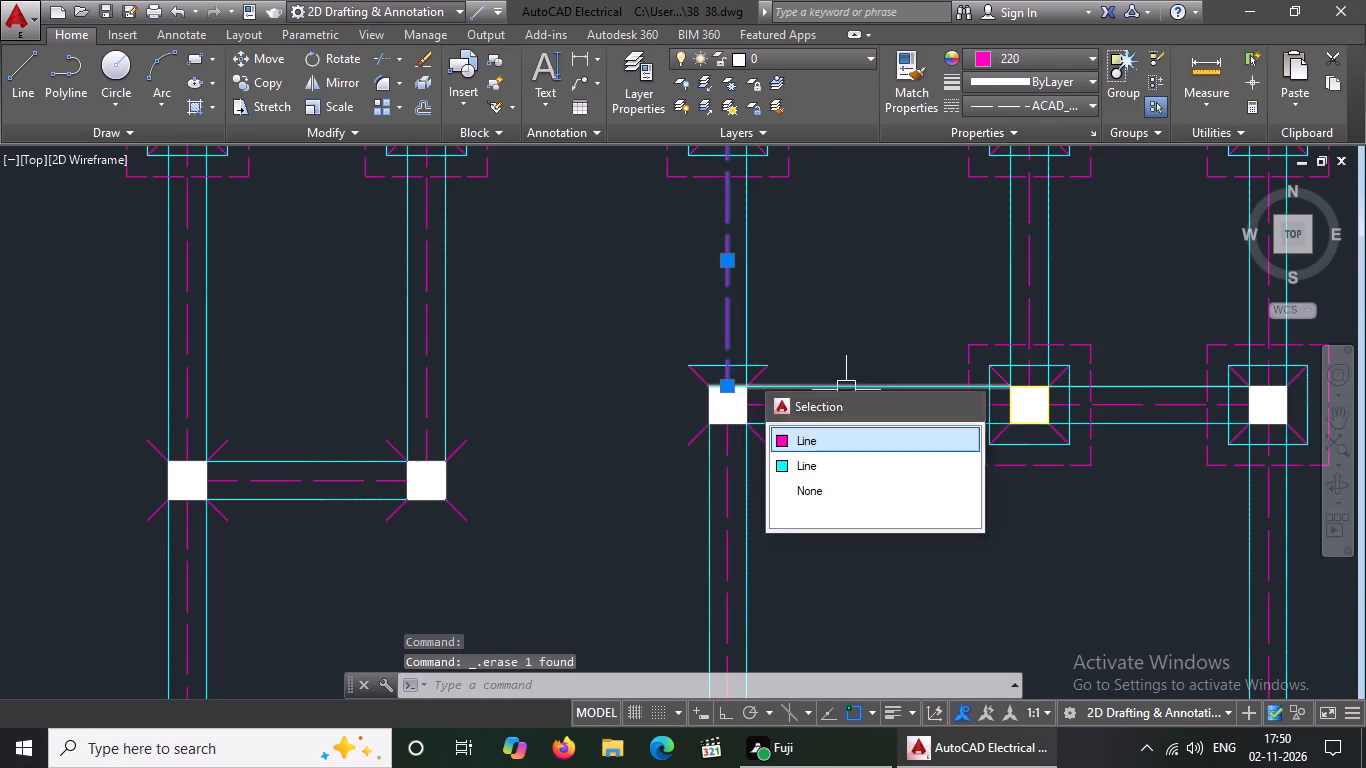
key(Escape)
click(755, 366)
key(Delete)
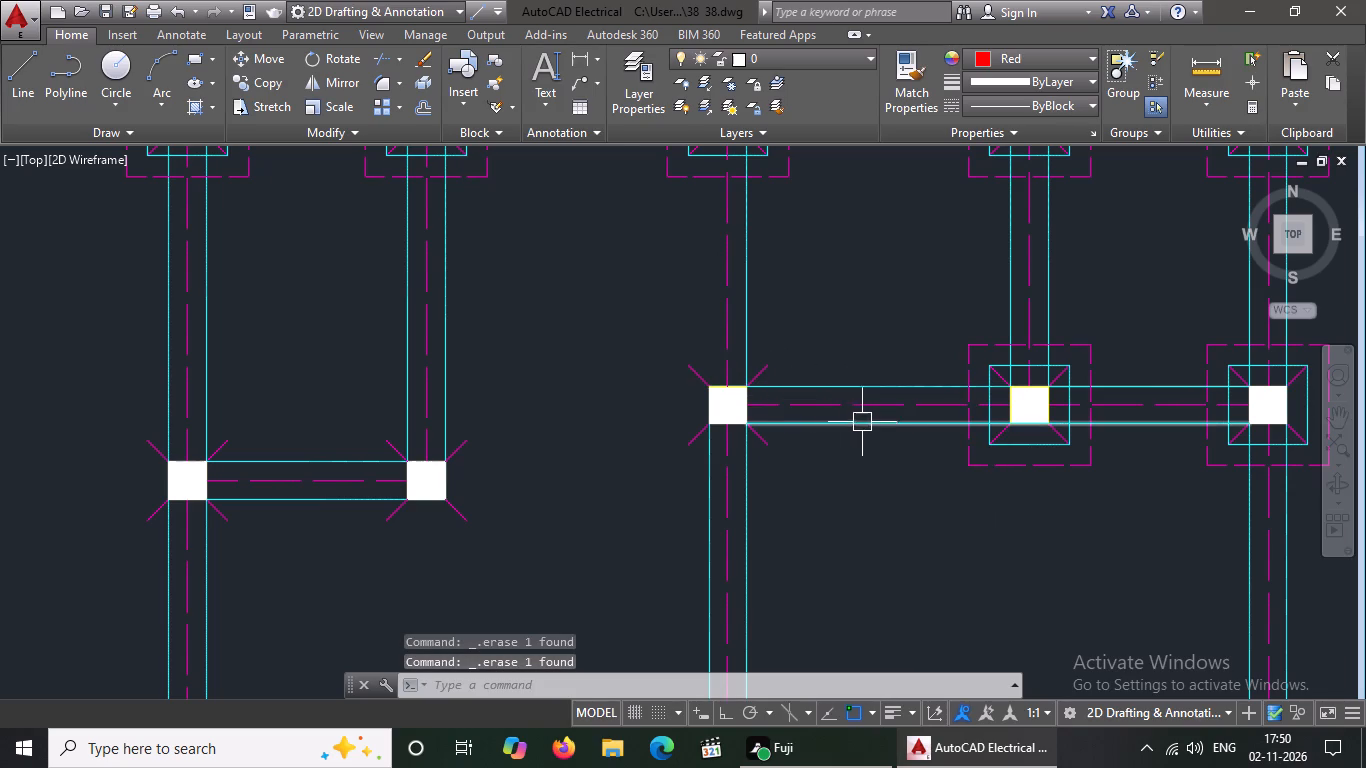
Delete the four dashed magenta outline lines around the footing between the middle and right column lines in the third row.
scroll(864, 427, down, 2)
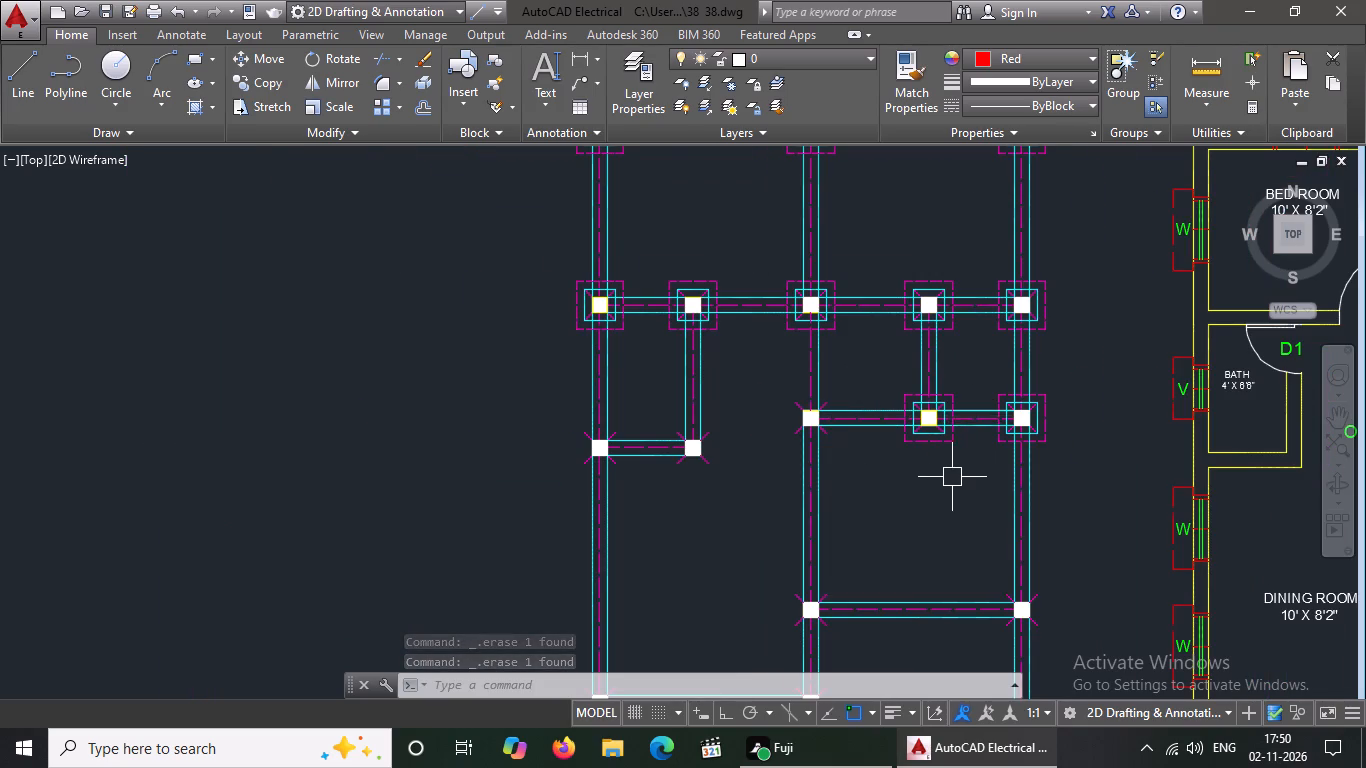
scroll(952, 477, up, 2)
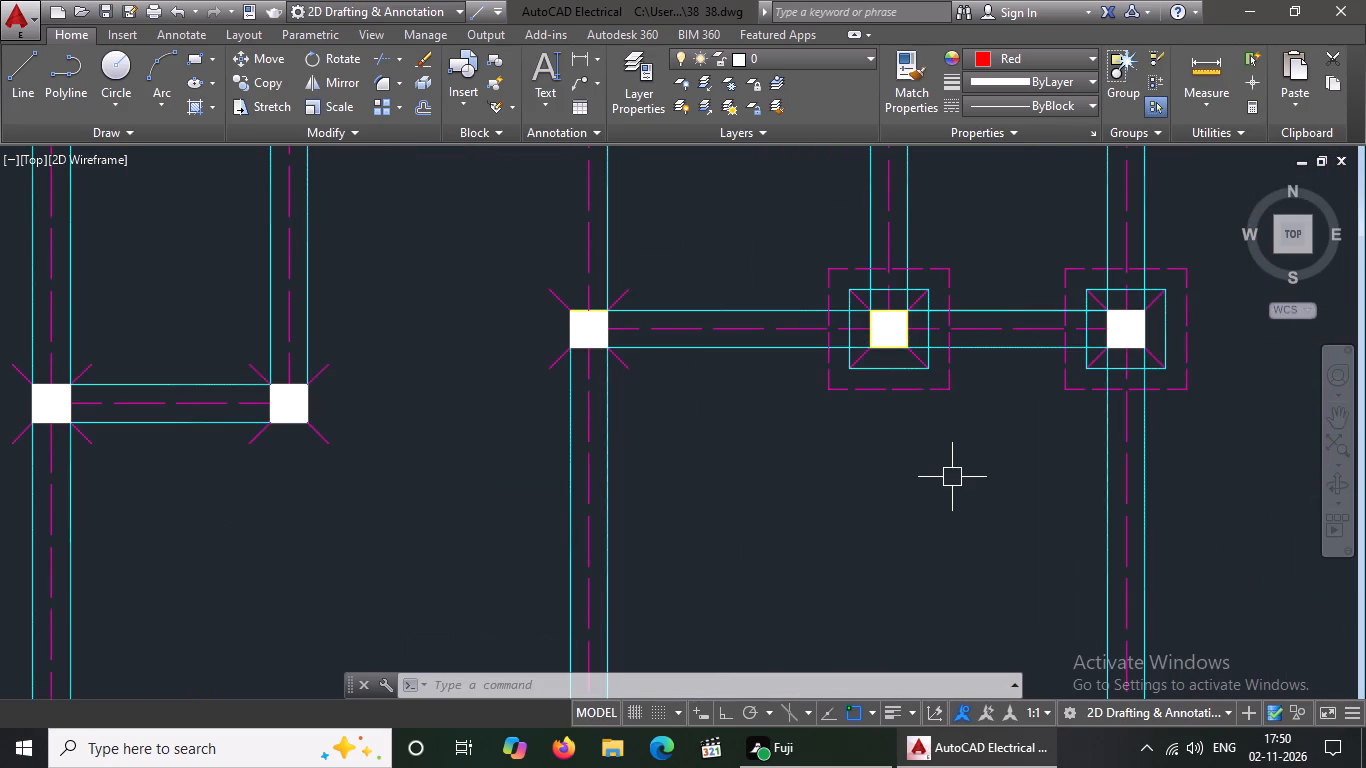
click(882, 395)
key(Delete)
scroll(886, 414, down, 3)
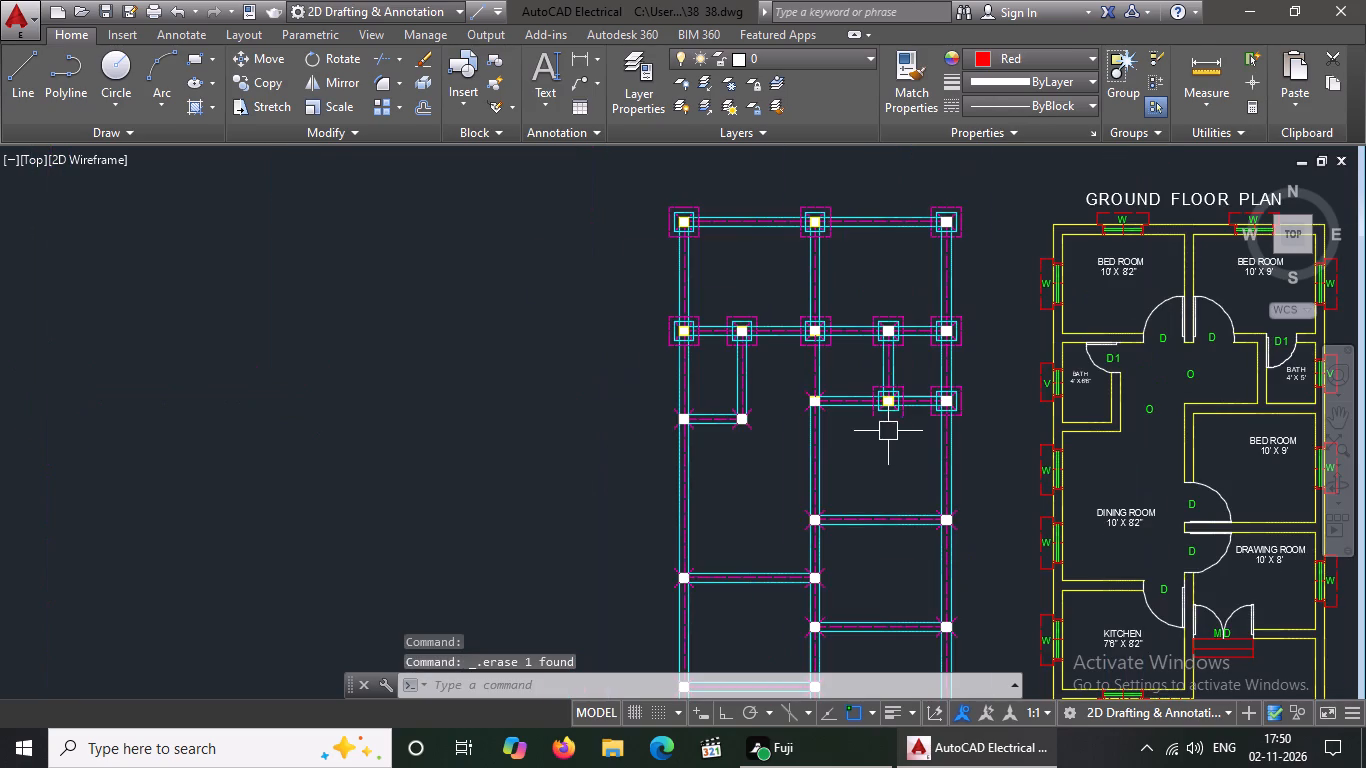
scroll(880, 405, up, 2)
click(863, 434)
key(Delete)
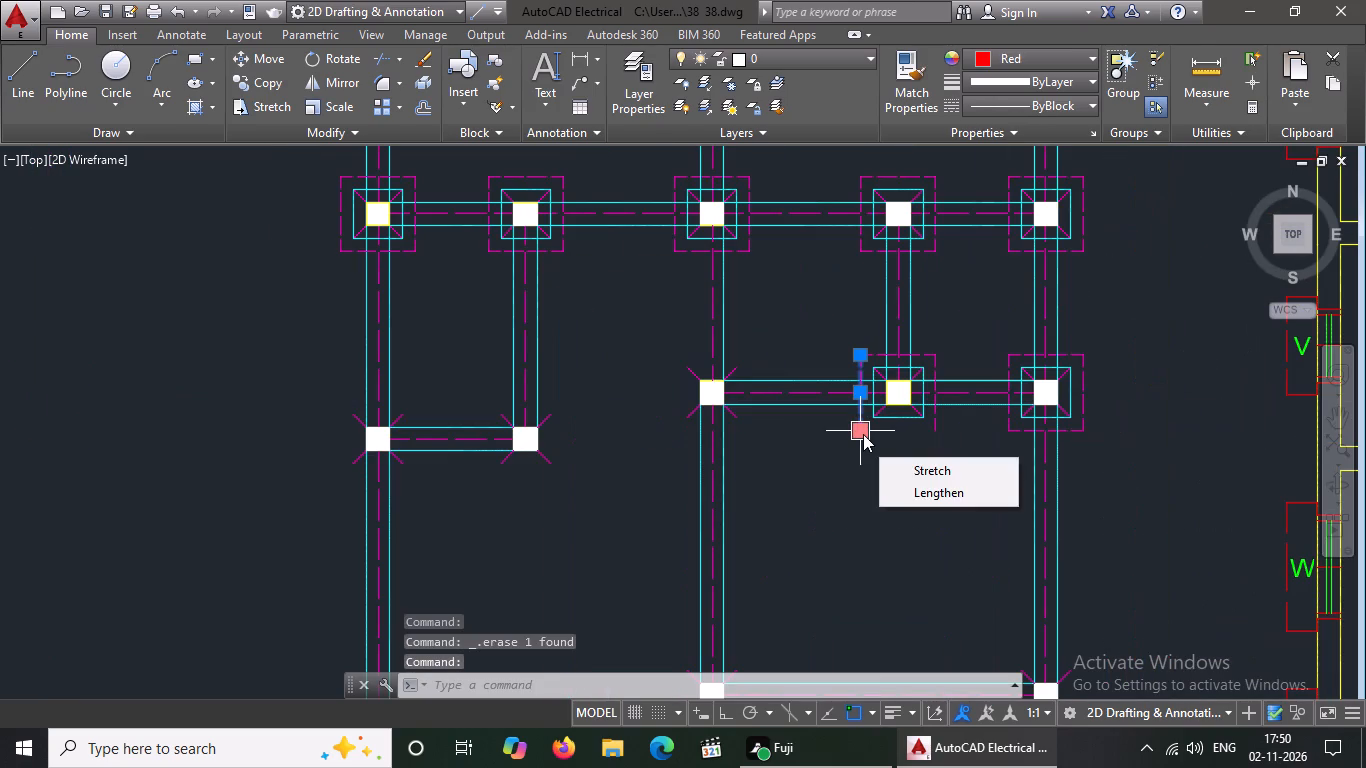
key(Delete)
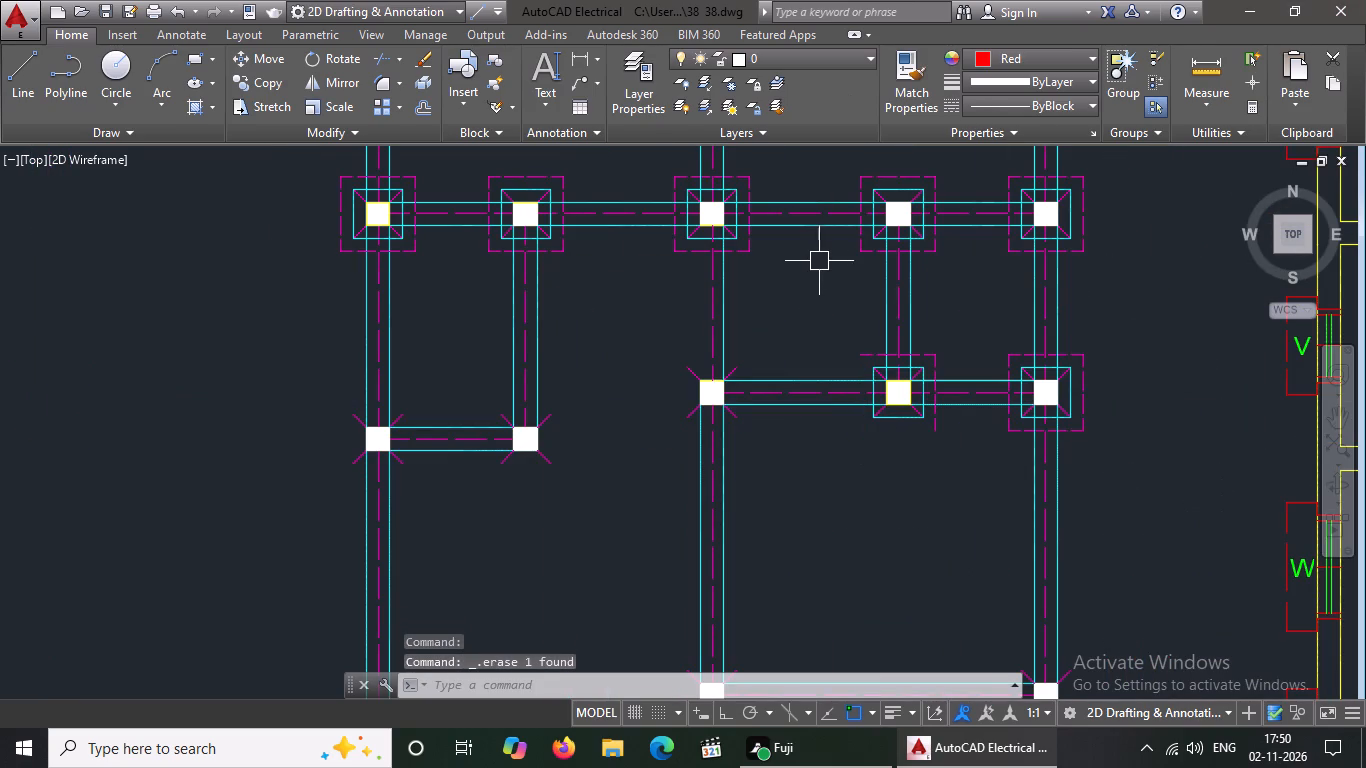
click(865, 355)
key(Delete)
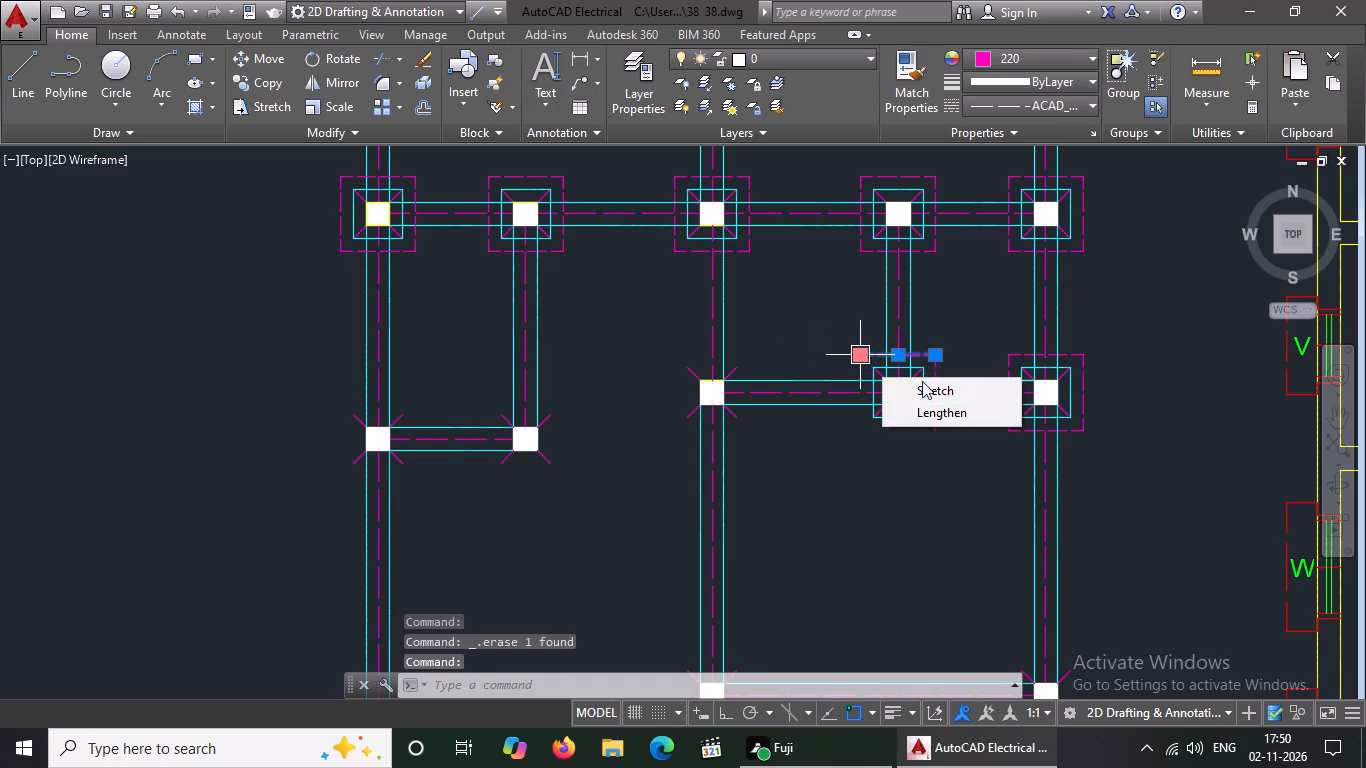
click(933, 424)
key(Delete)
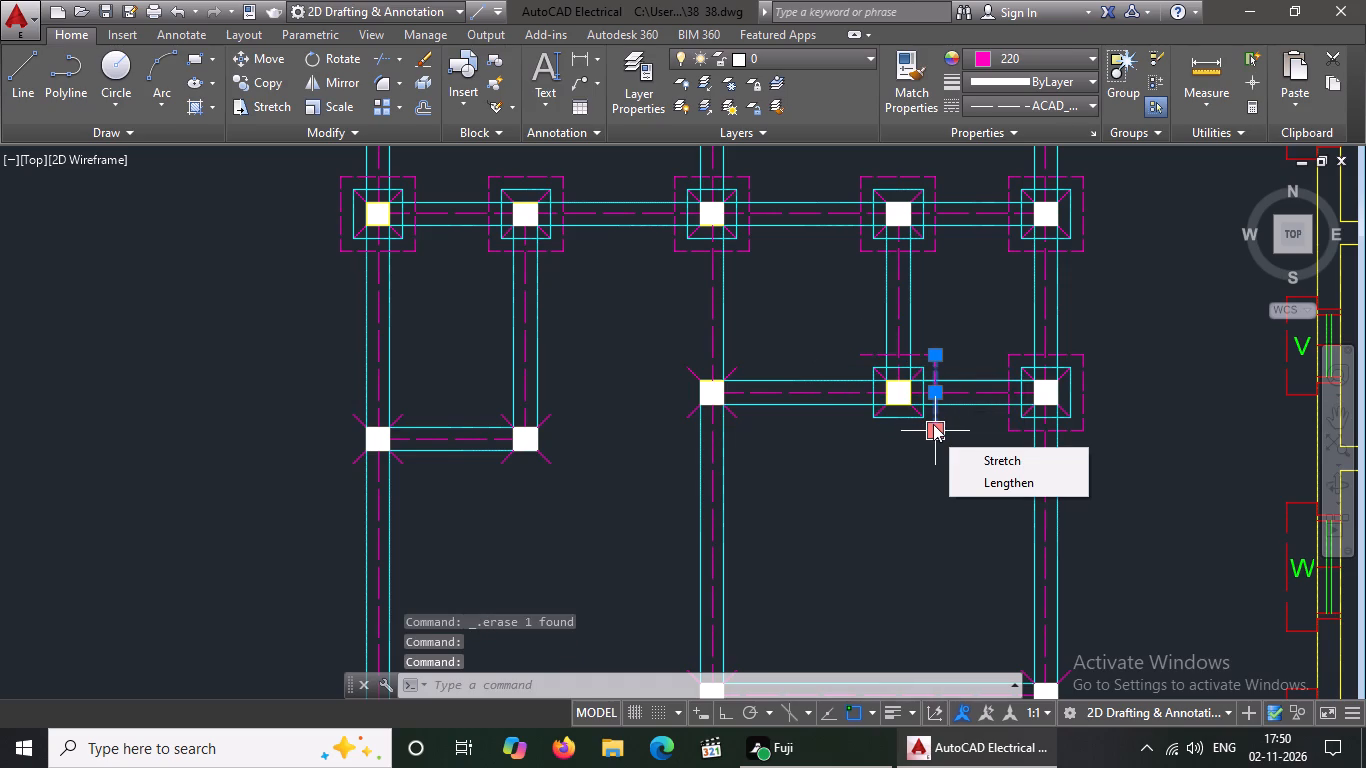
key(Delete)
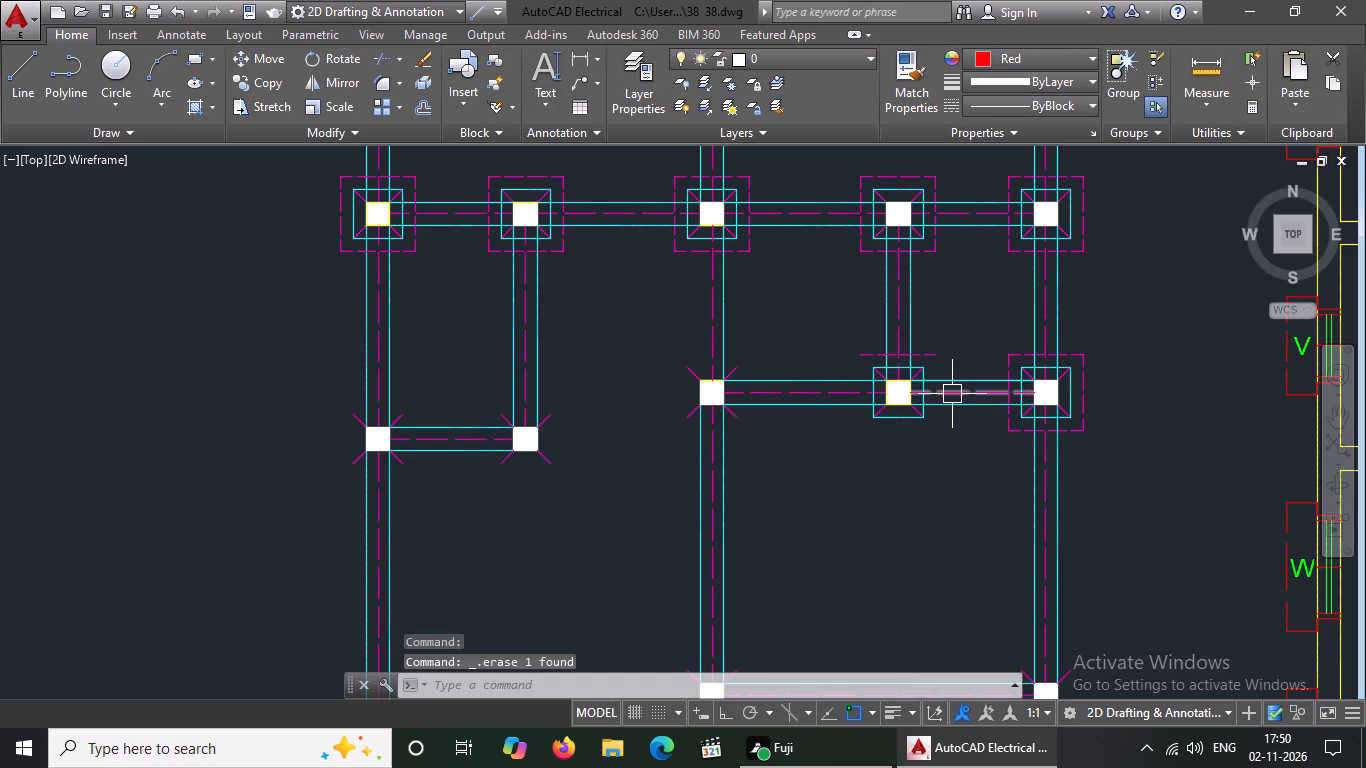
click(930, 347)
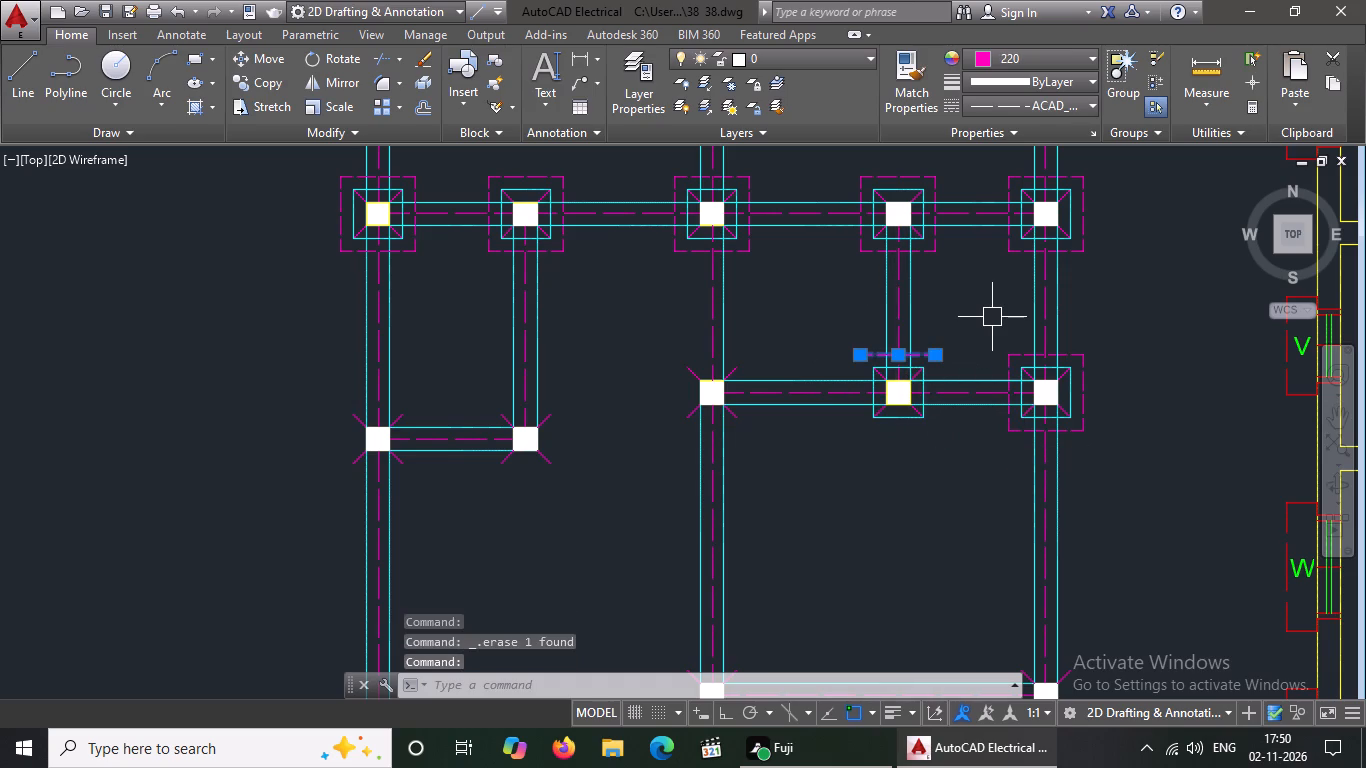
key(Delete)
Delete the four dashed magenta outline lines around the right column line's footing in the third row from the top.
click(1078, 356)
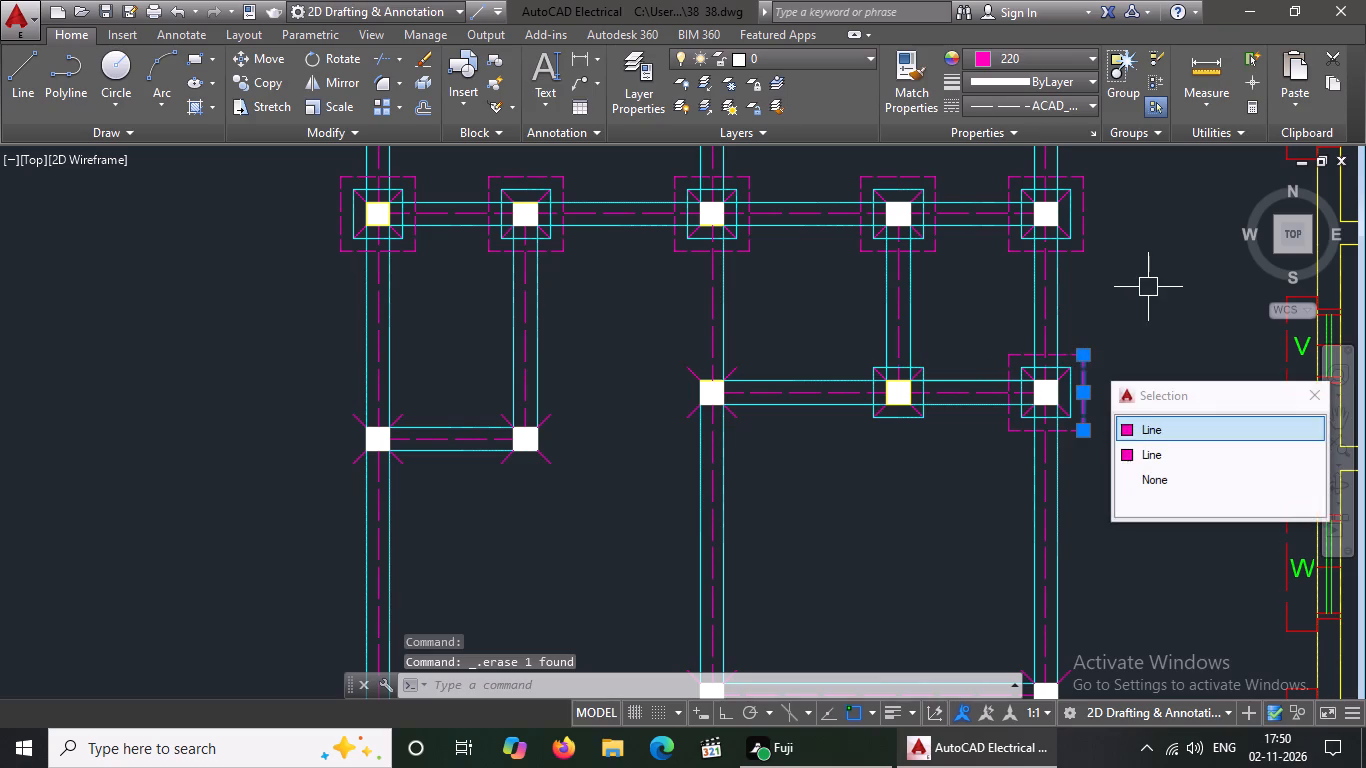
key(Delete)
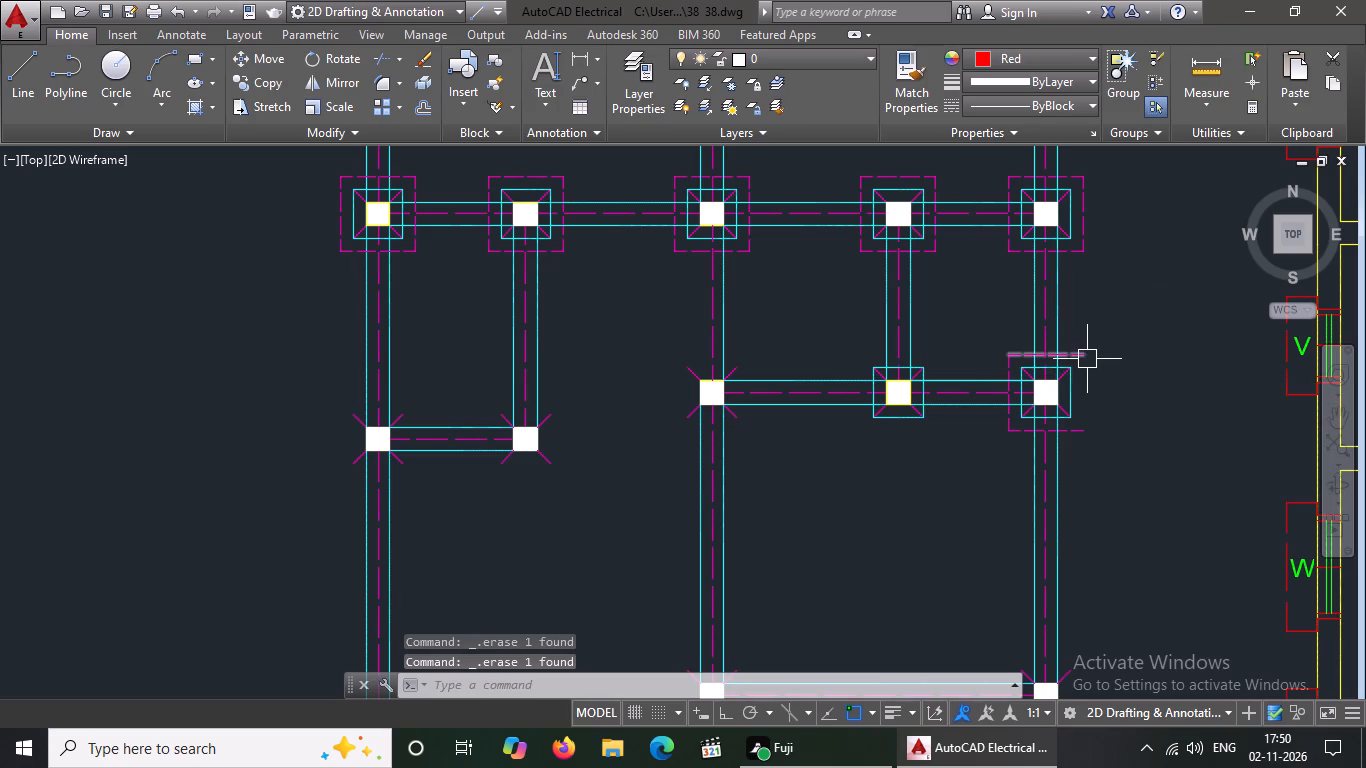
click(1086, 359)
key(Delete)
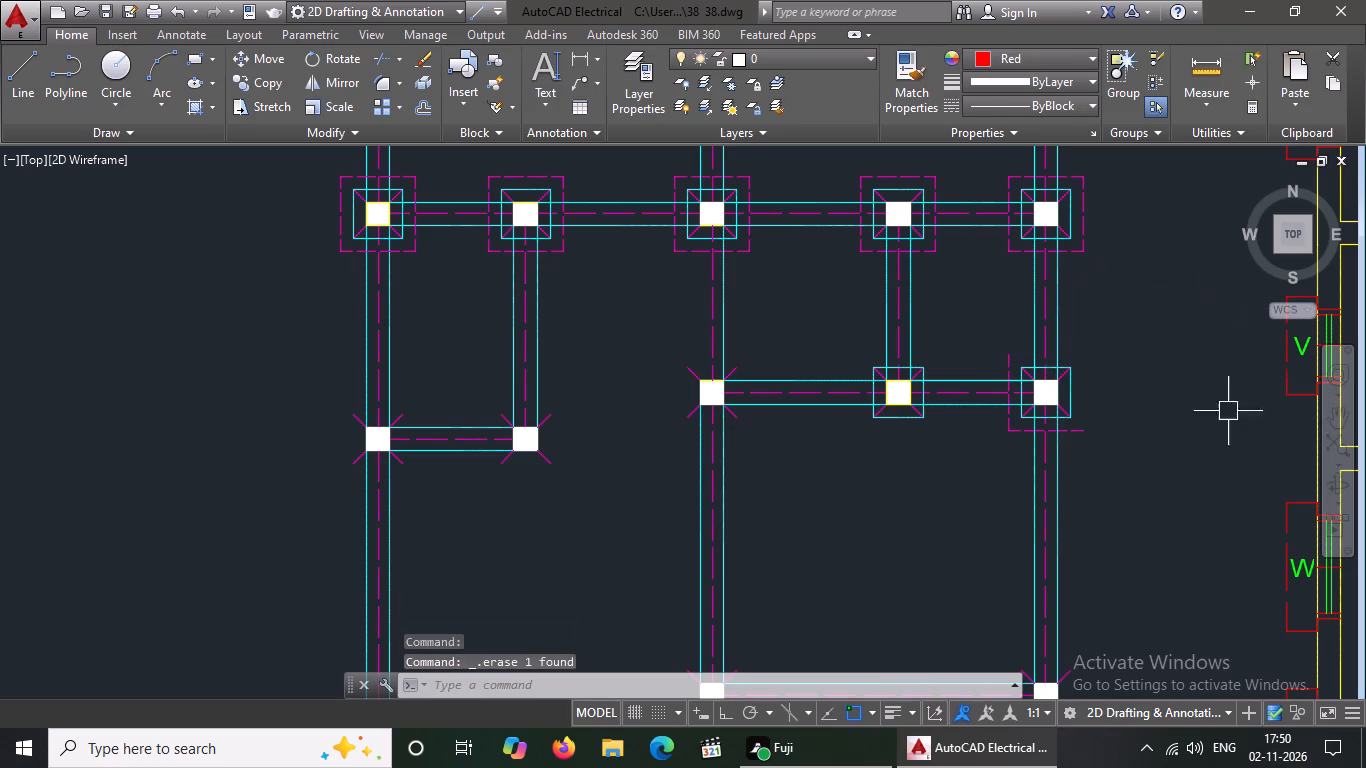
click(1074, 436)
key(Delete)
scroll(1156, 344, up, 1)
click(924, 371)
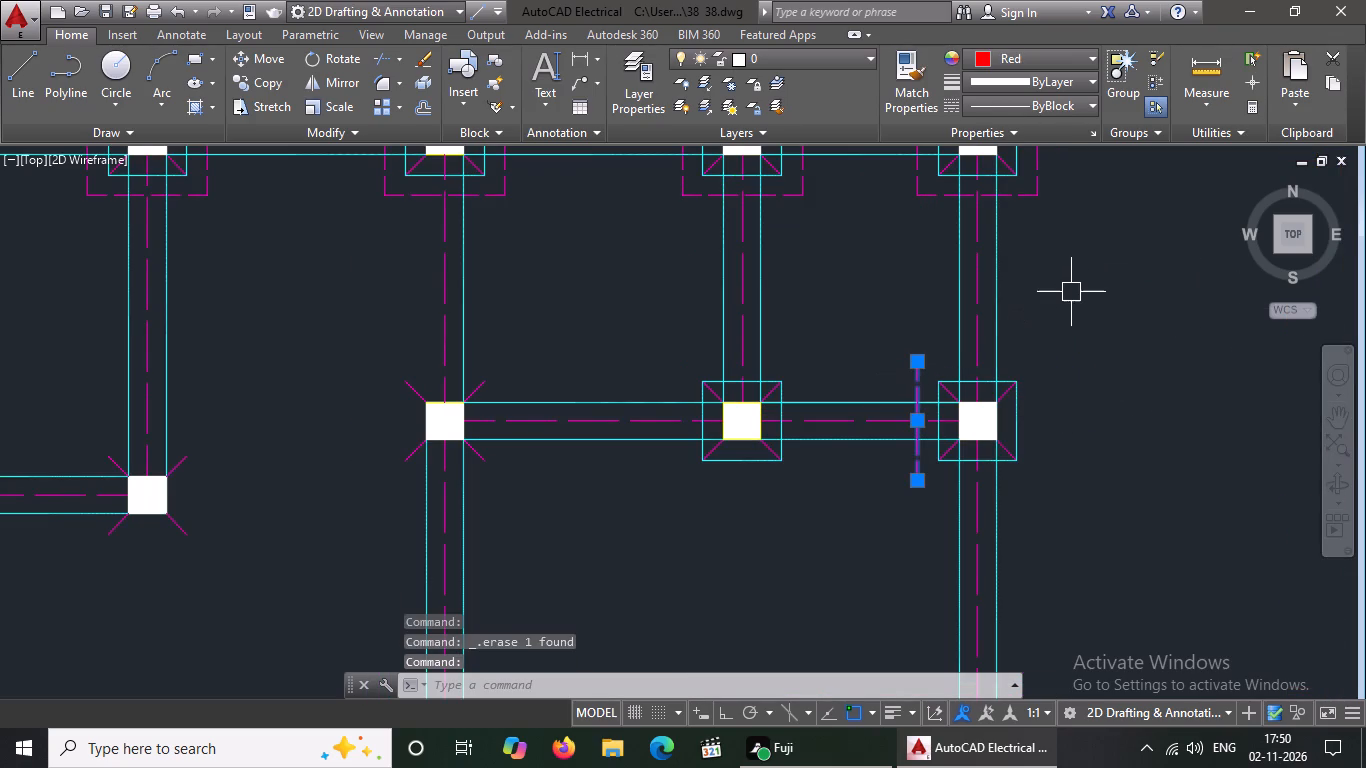
key(Delete)
Delete the four dashed magenta outline lines around the rightmost footing in the second row from the top.
scroll(1075, 290, down, 3)
scroll(1069, 252, up, 3)
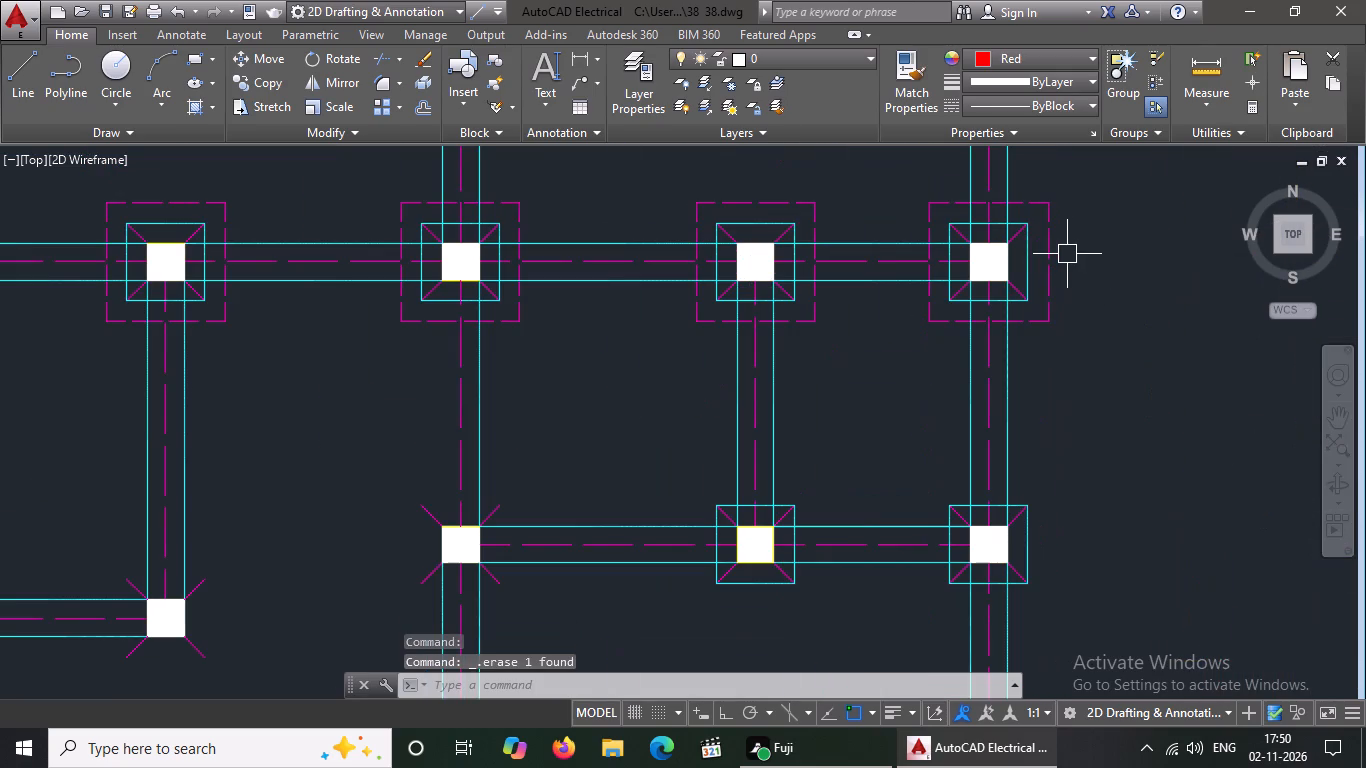
click(1048, 271)
key(Delete)
click(1041, 329)
key(Delete)
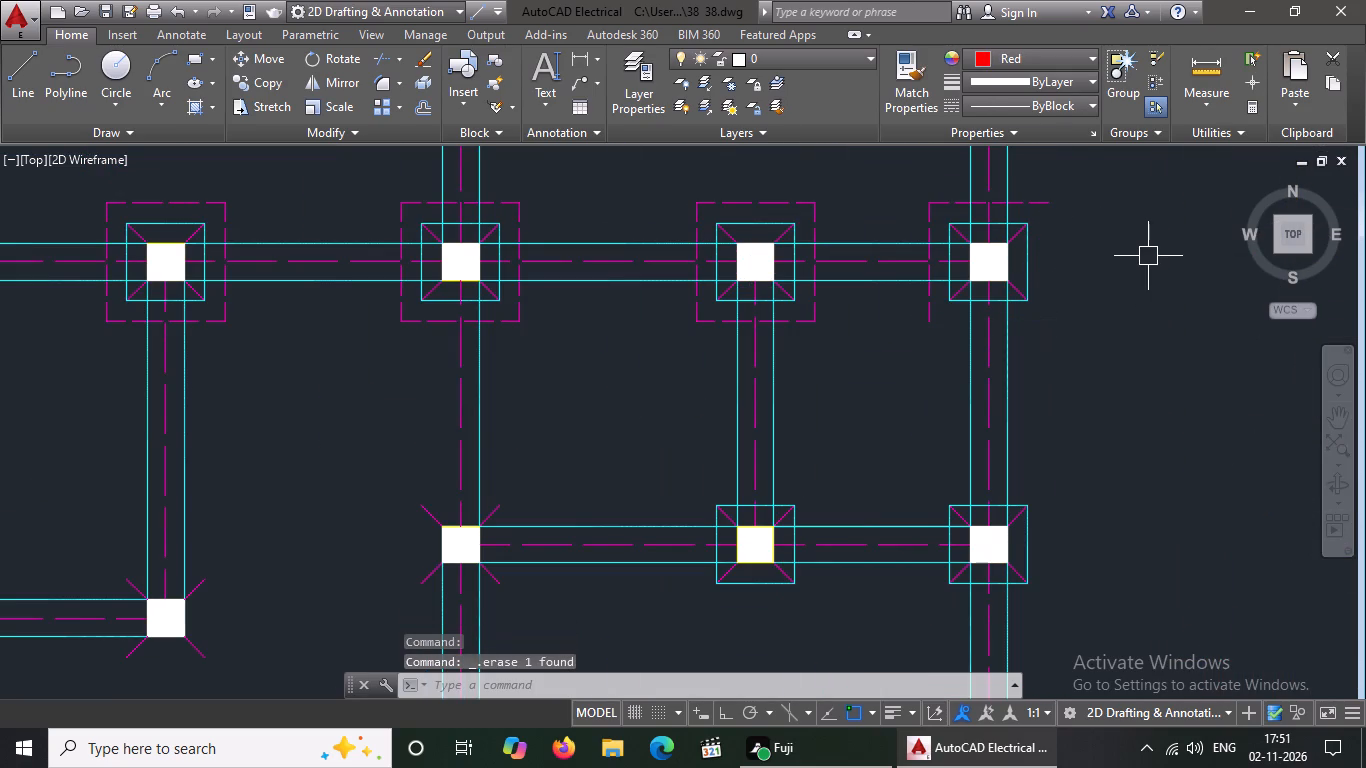
click(1031, 193)
click(1028, 210)
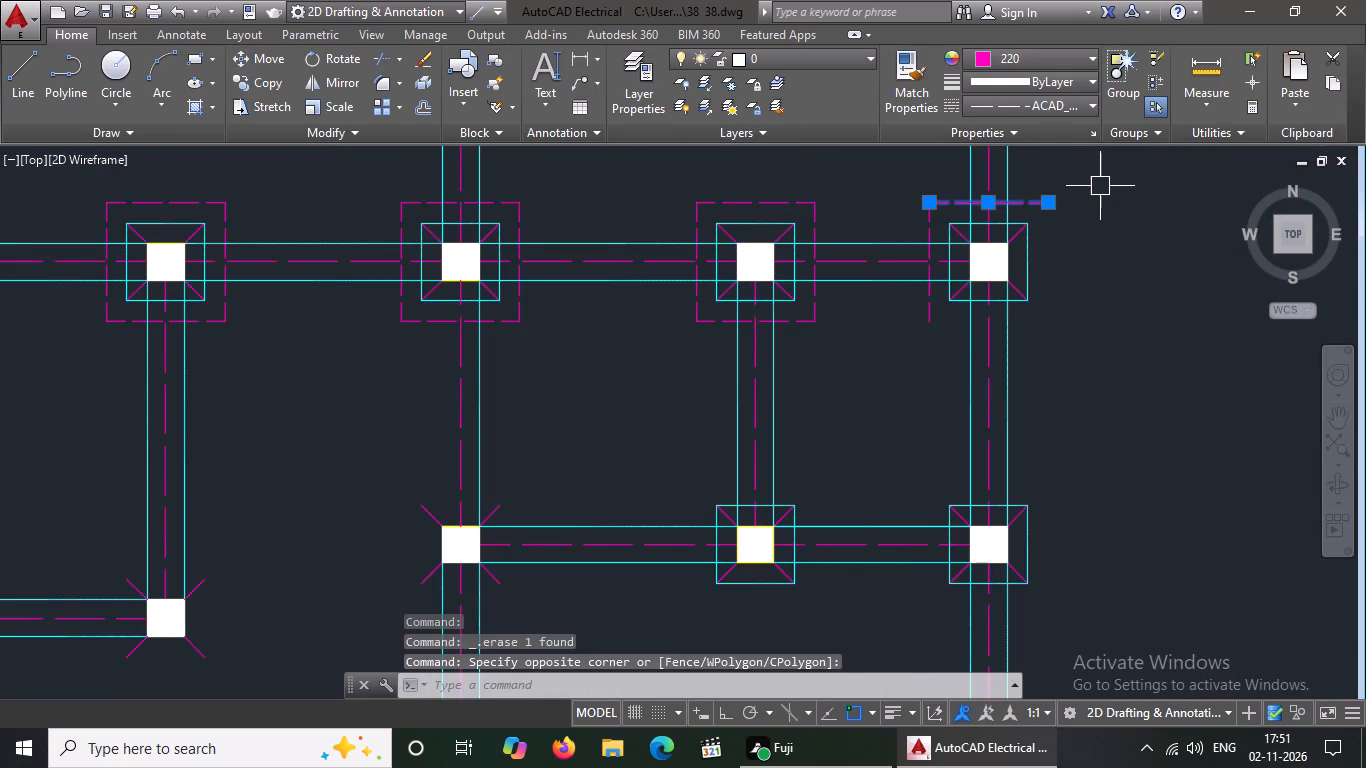
key(Delete)
click(928, 303)
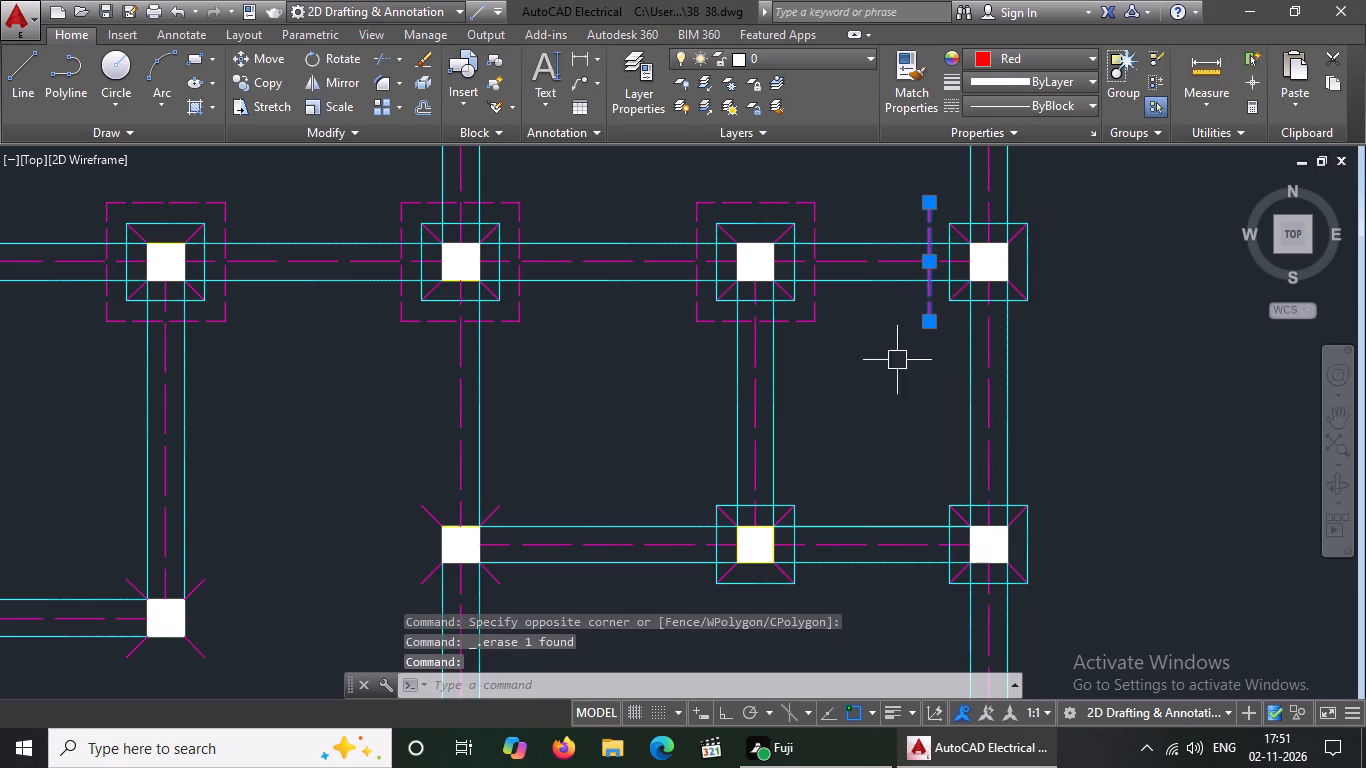
key(Delete)
Delete the four dashed magenta outline lines around the fourth footing from the left in the second row.
click(790, 327)
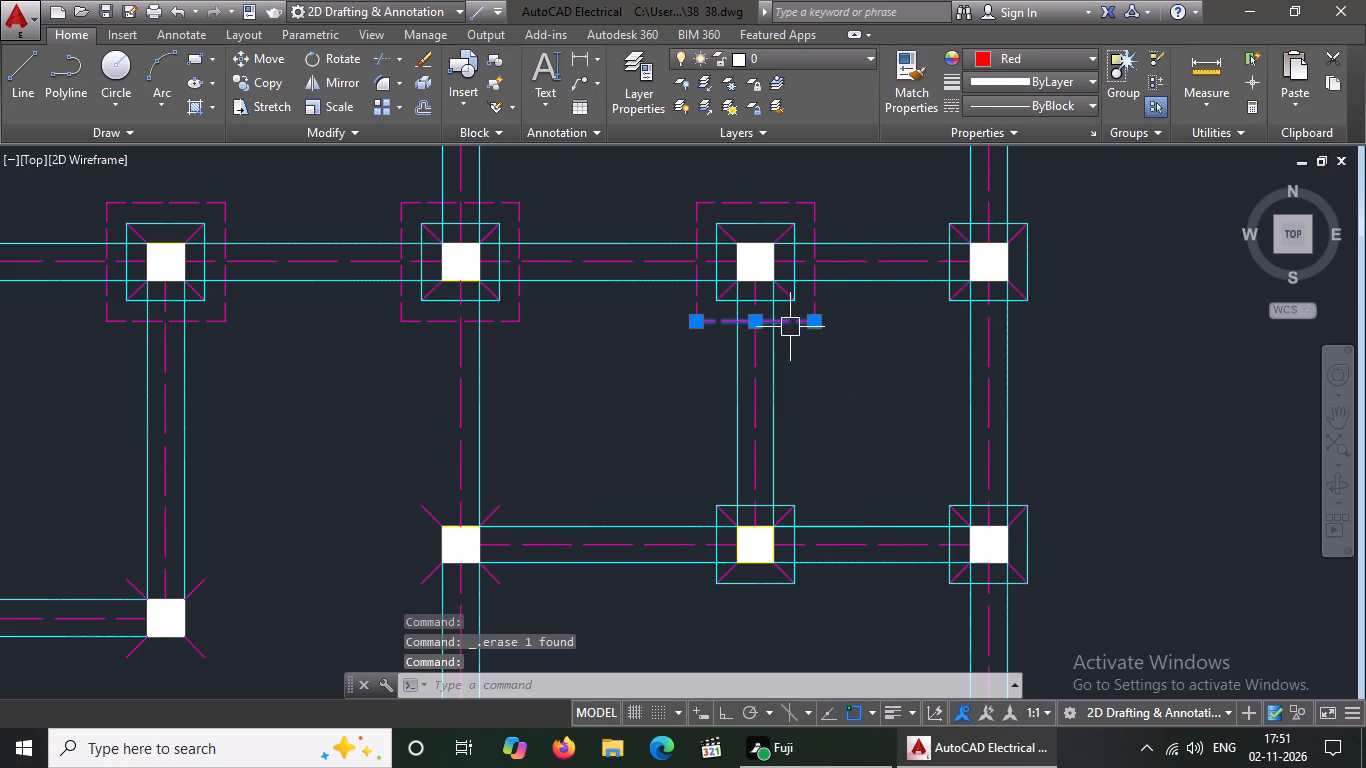
key(Delete)
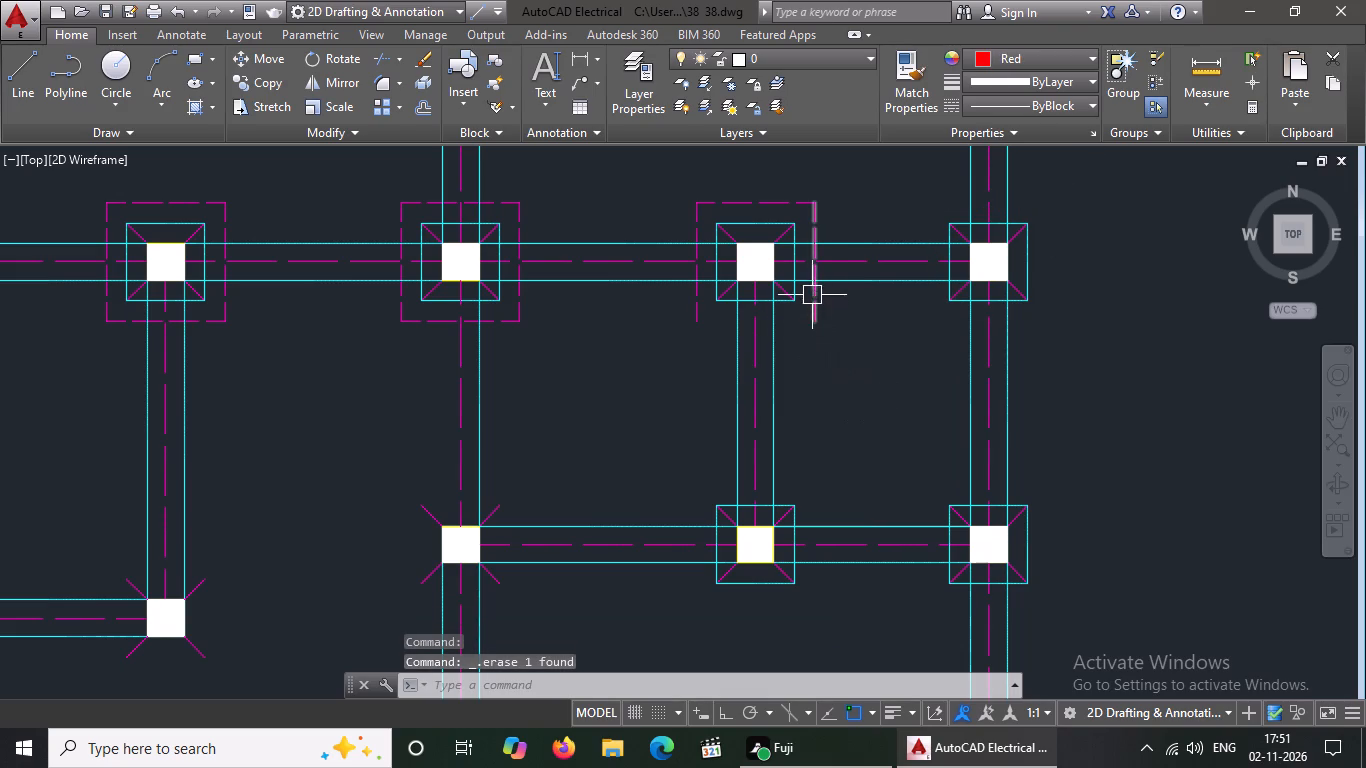
click(812, 293)
key(Delete)
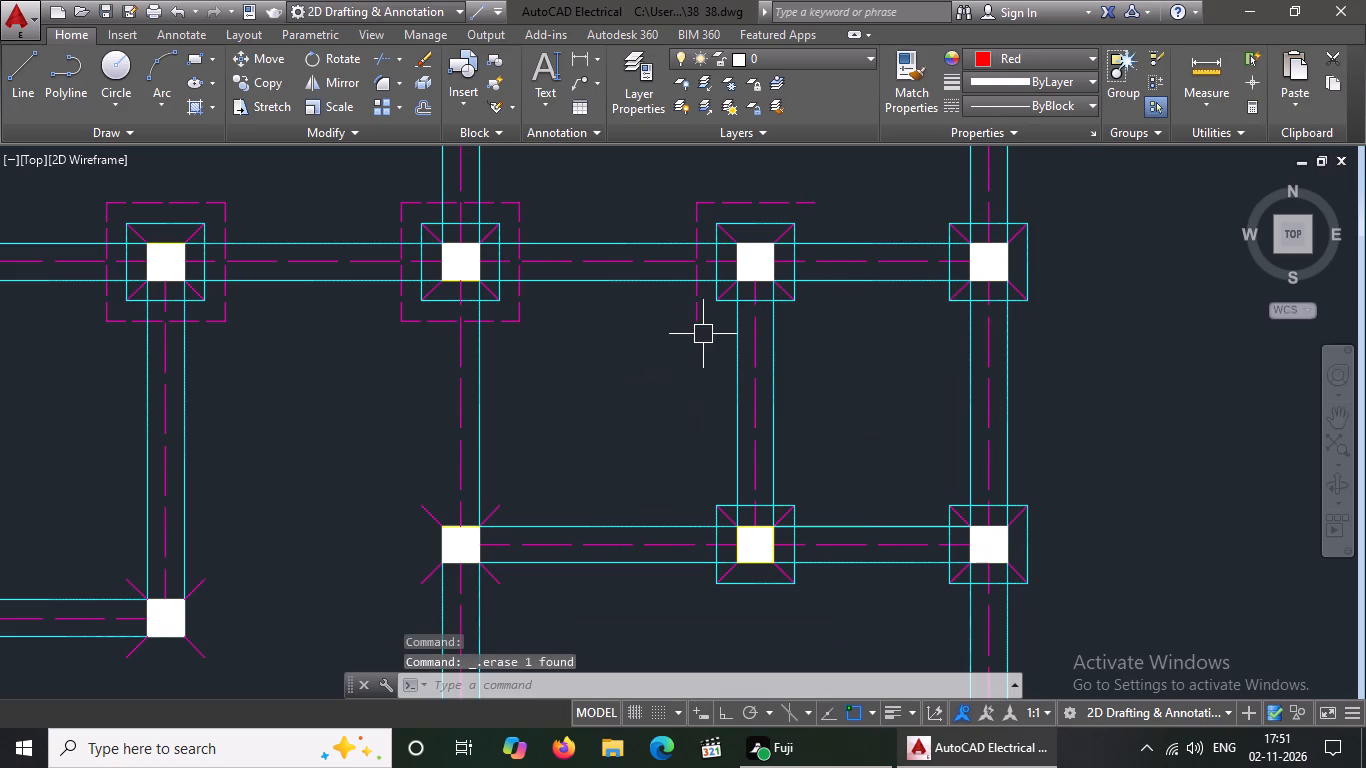
click(703, 320)
key(Delete)
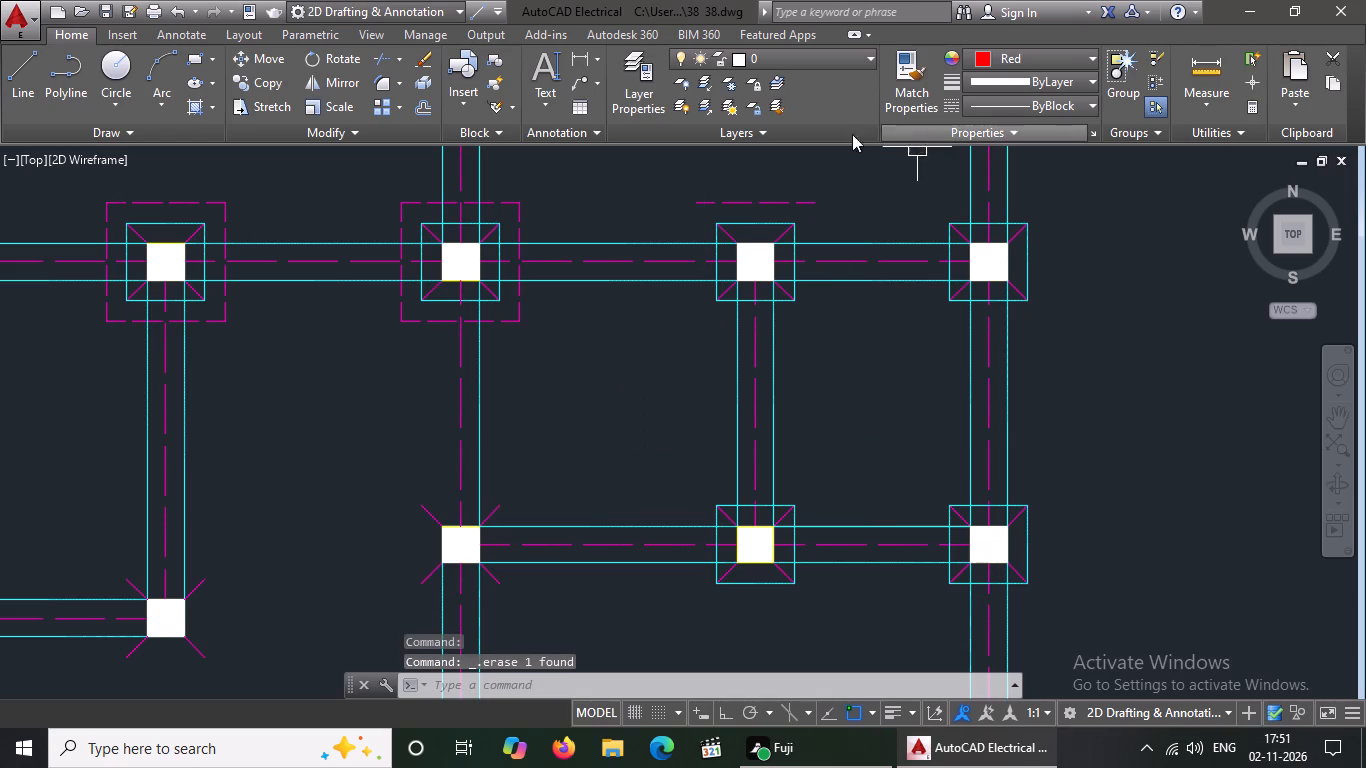
click(742, 201)
key(Delete)
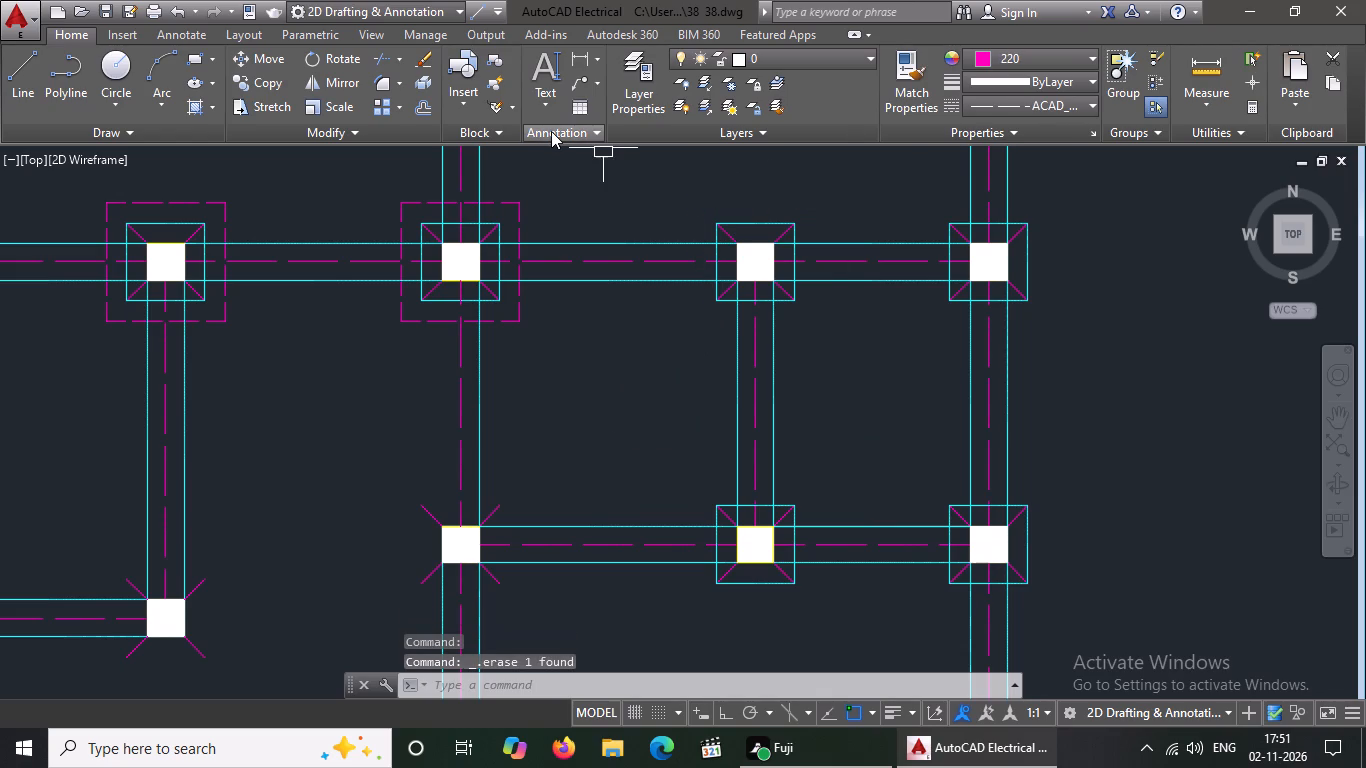
Delete the bottom dashed magenta outline line of the middle footing in the second row from the top.
click(441, 330)
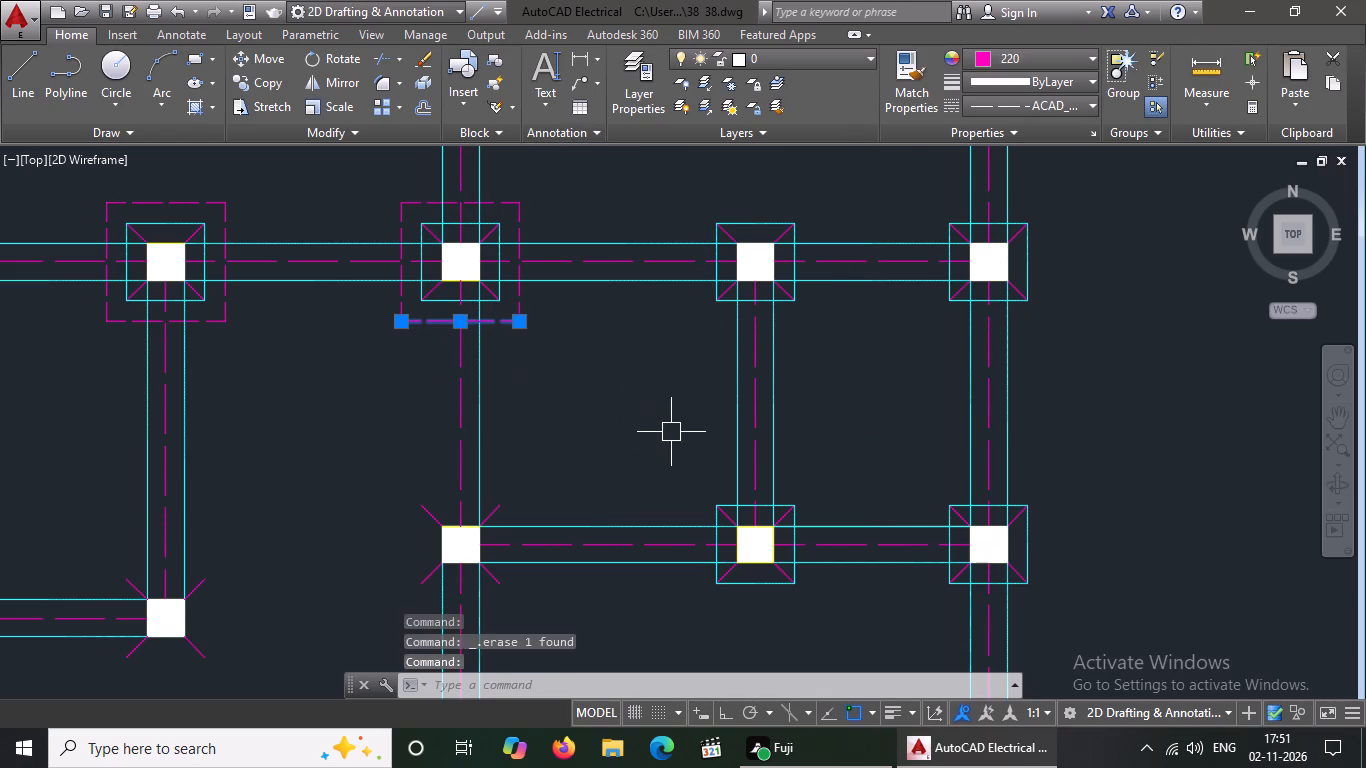
key(Delete)
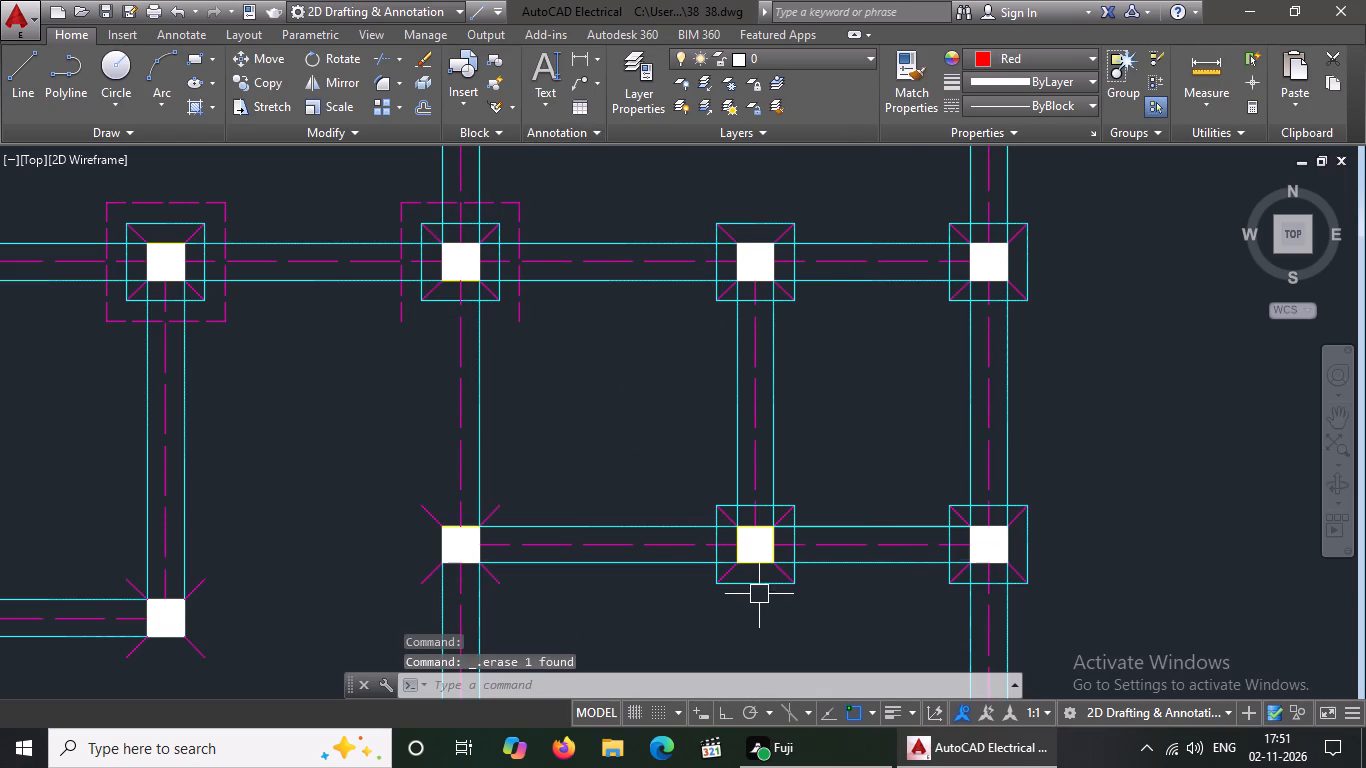
Delete the four cyan outline lines around the middle footing in the third row from the top.
click(761, 586)
key(Delete)
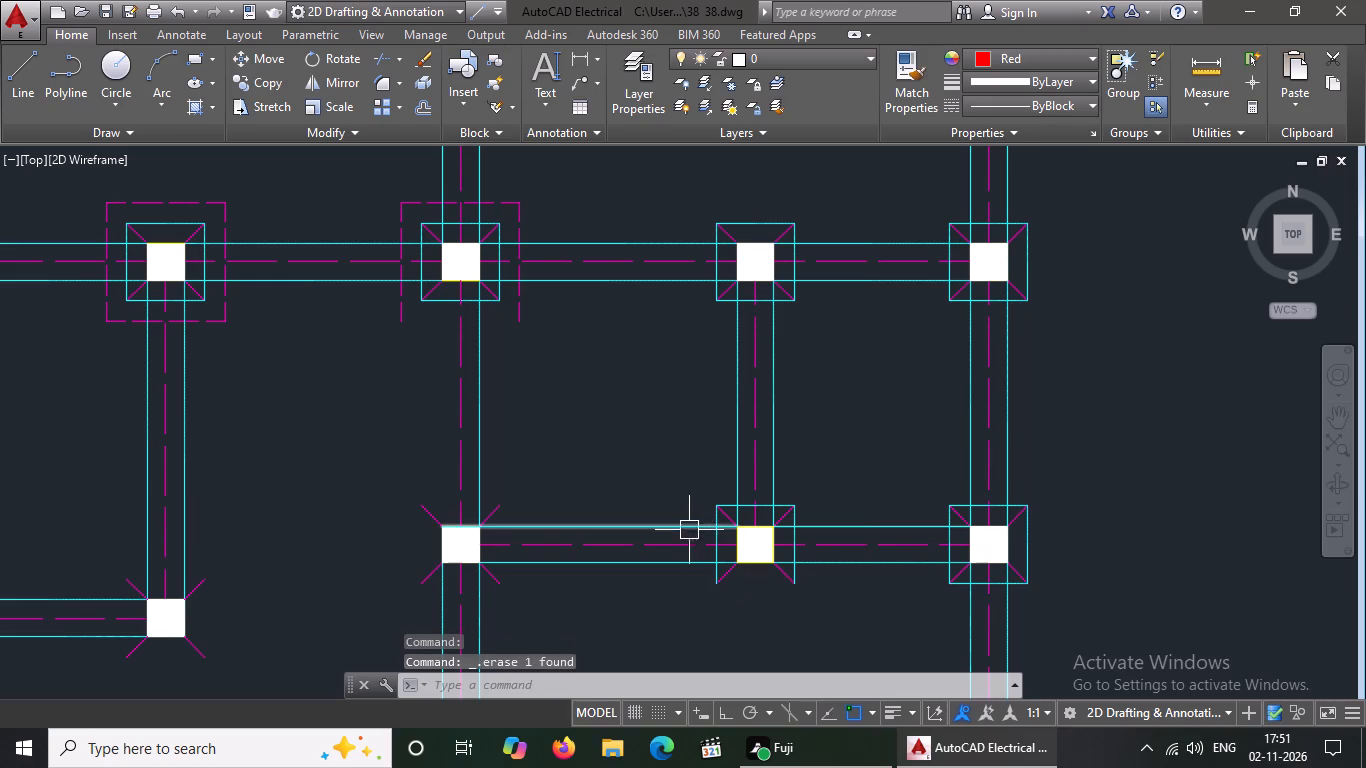
click(716, 520)
key(Delete)
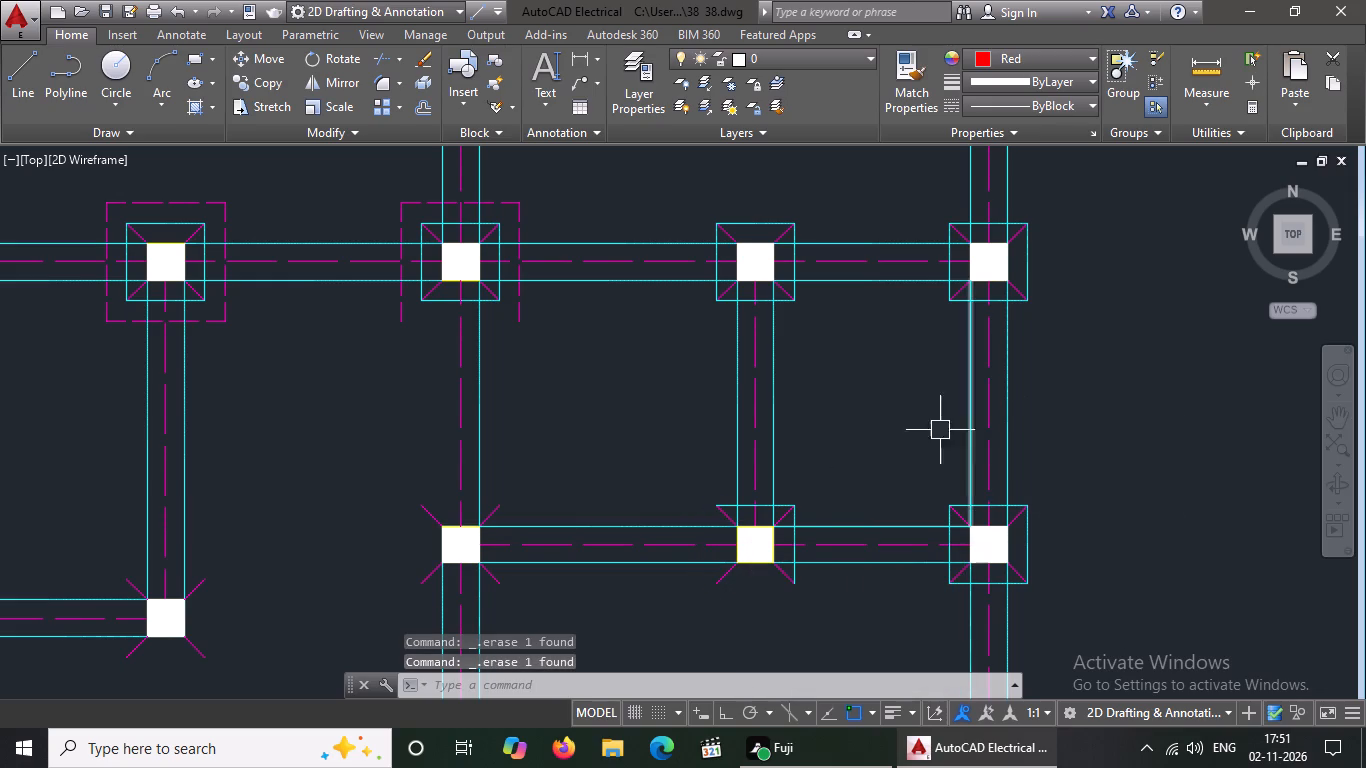
scroll(747, 500, up, 2)
click(739, 513)
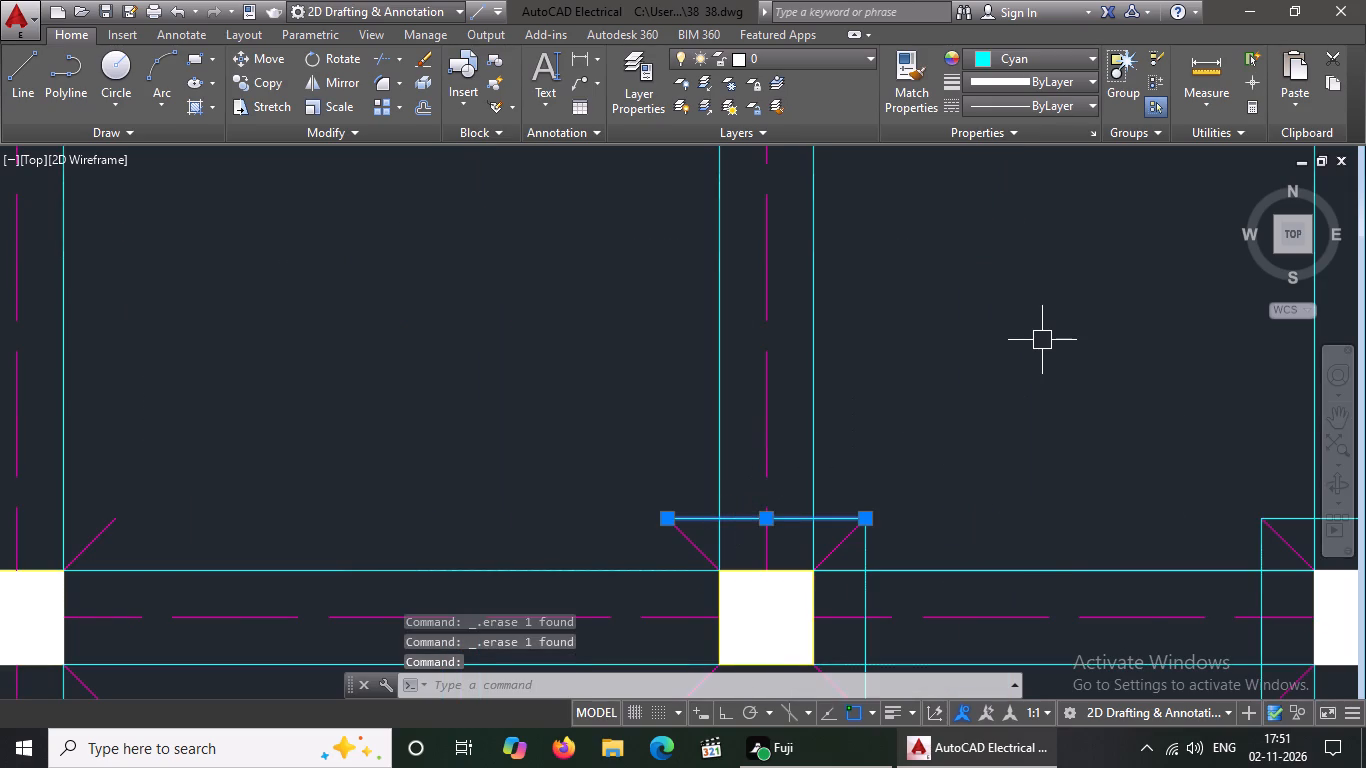
key(Delete)
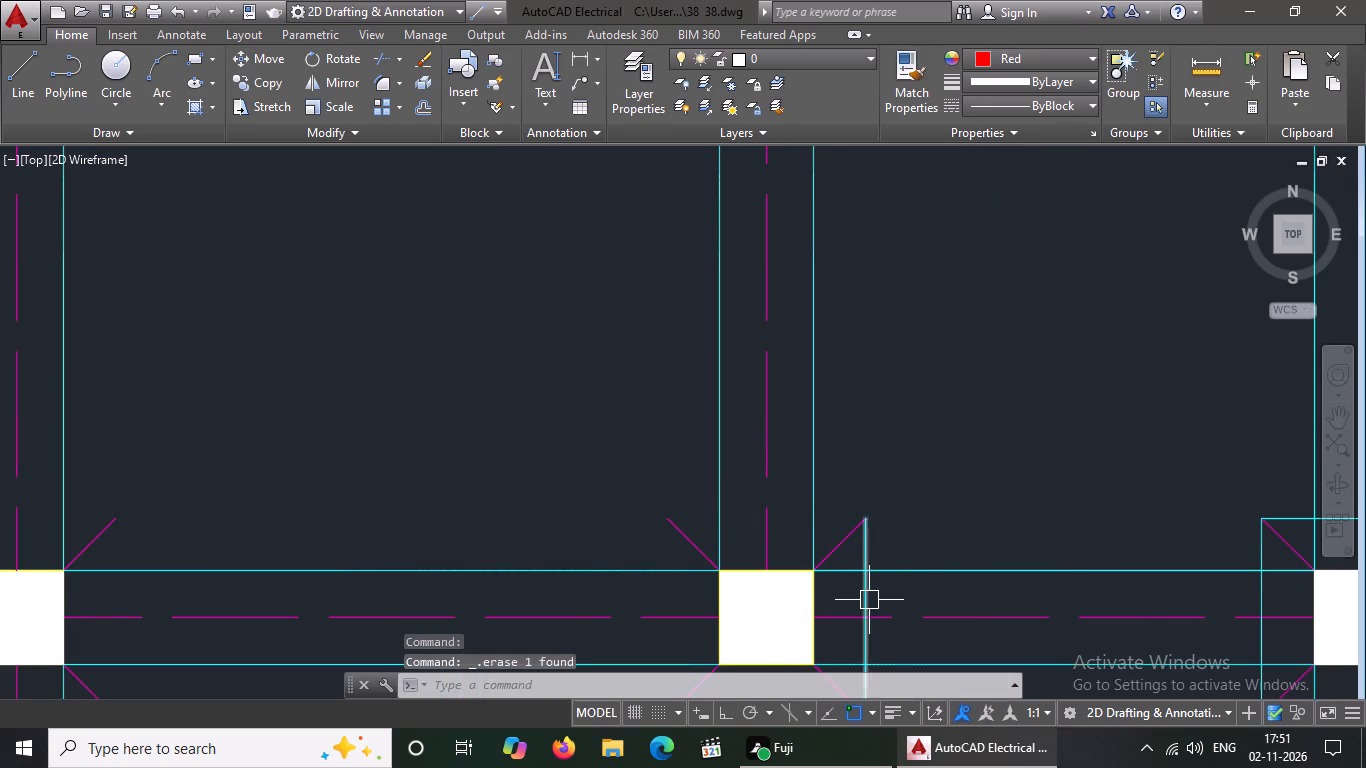
drag(868, 600, 876, 587)
key(Delete)
Delete the four cyan outline lines around the rightmost footing in the third row from the top.
scroll(979, 369, down, 5)
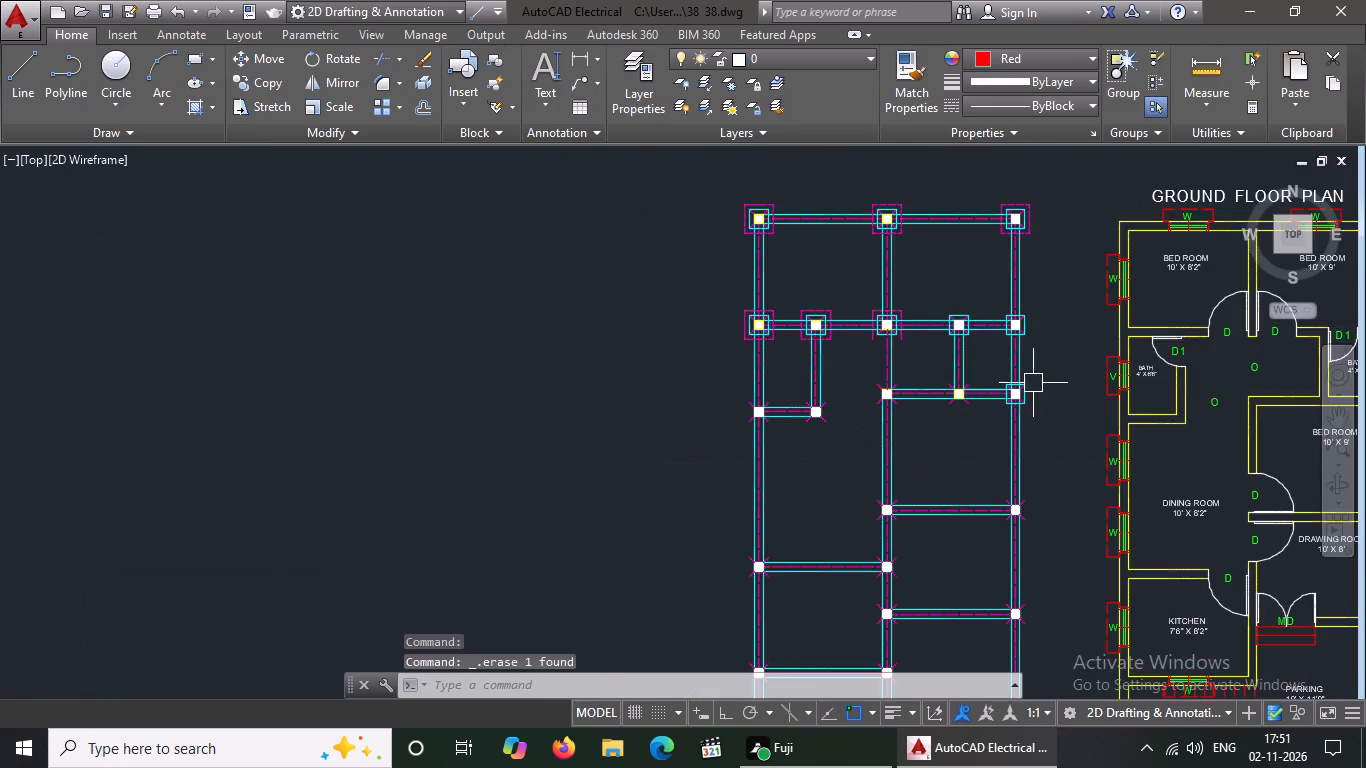
scroll(1048, 383, up, 3)
click(943, 420)
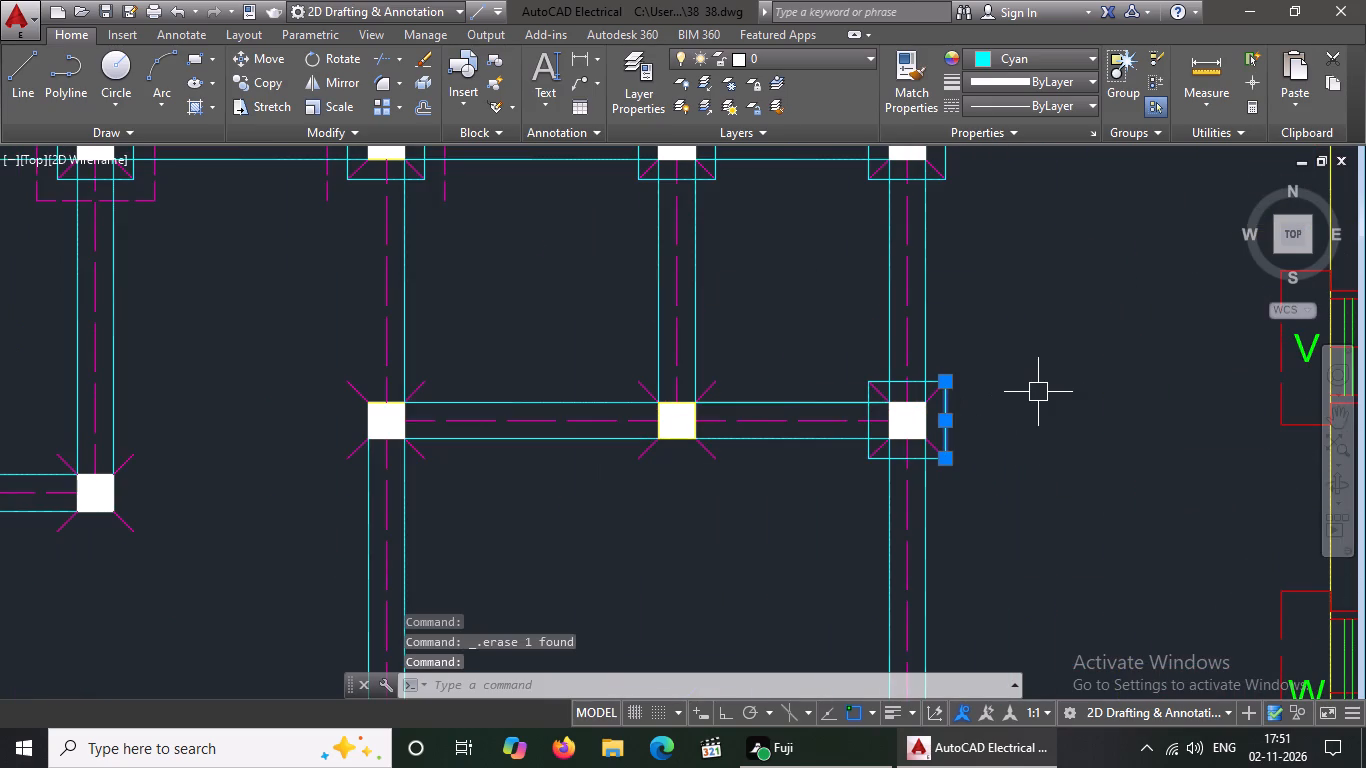
key(Delete)
scroll(815, 428, up, 2)
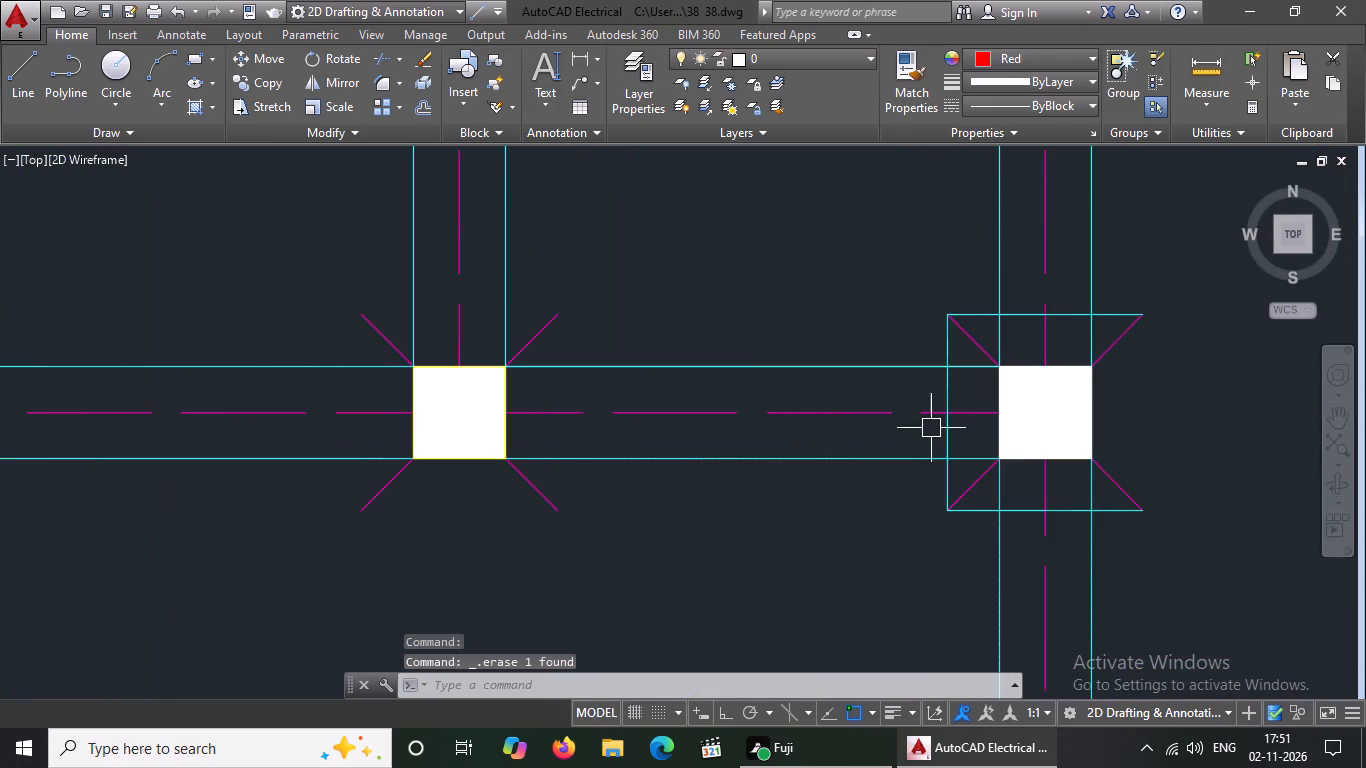
click(948, 442)
key(Delete)
click(1020, 509)
key(Delete)
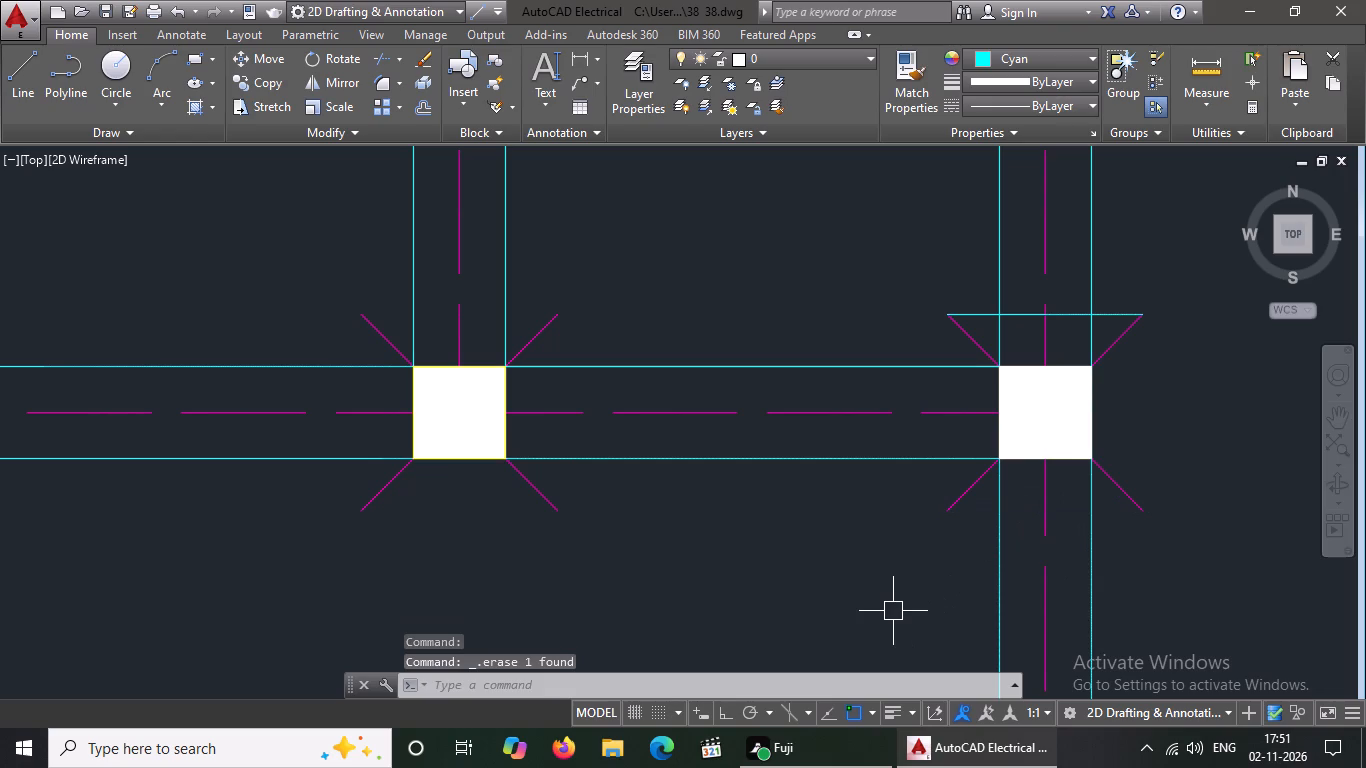
click(1057, 320)
key(Delete)
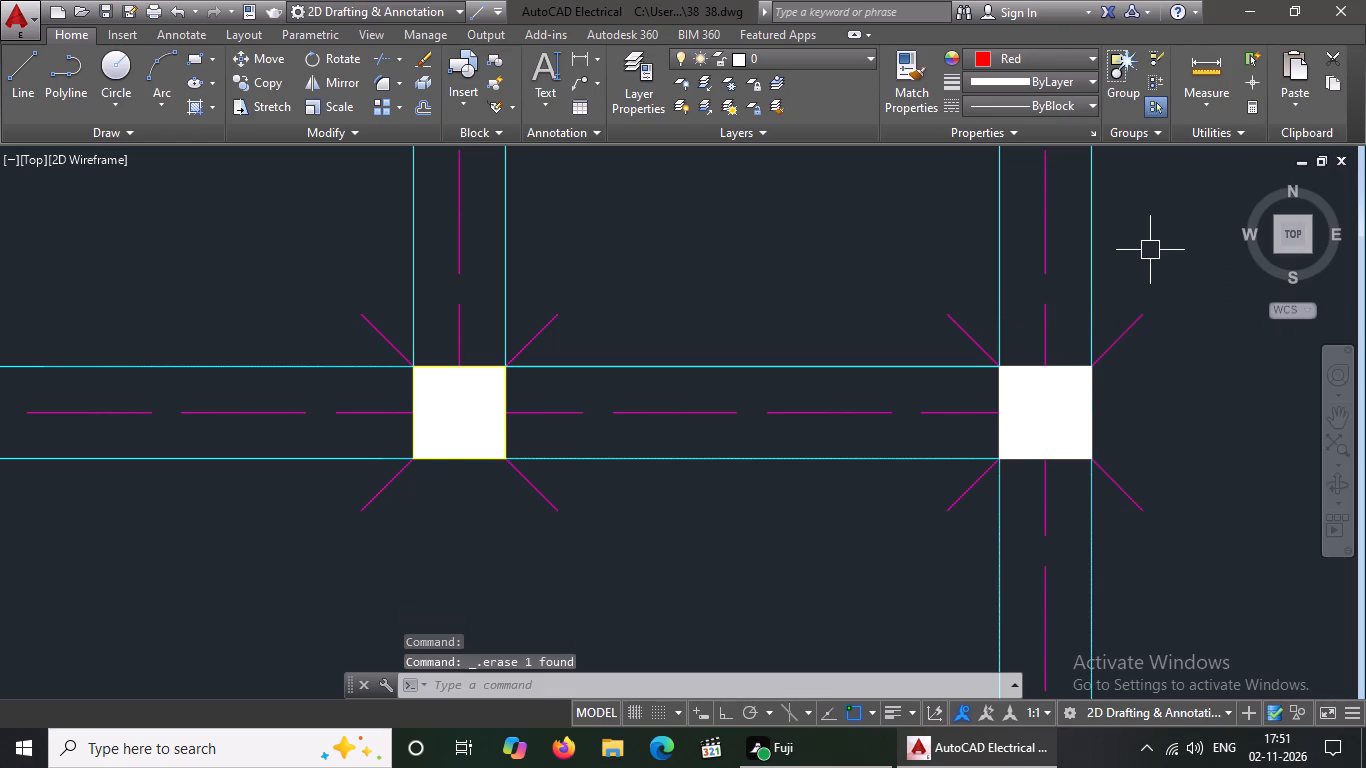
Delete the right cyan outline line of the rightmost footing in the second row from the top.
scroll(1105, 292, down, 5)
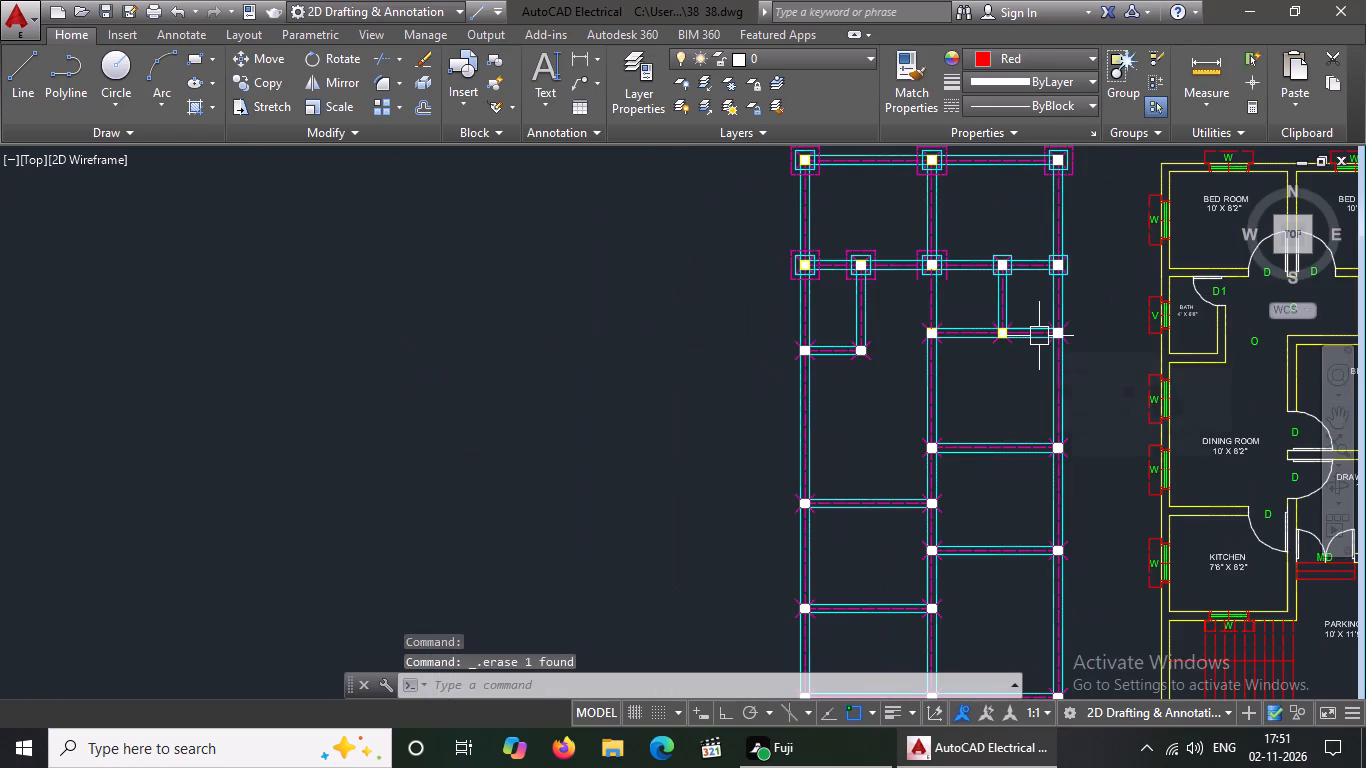
scroll(1062, 226, up, 2)
click(1071, 320)
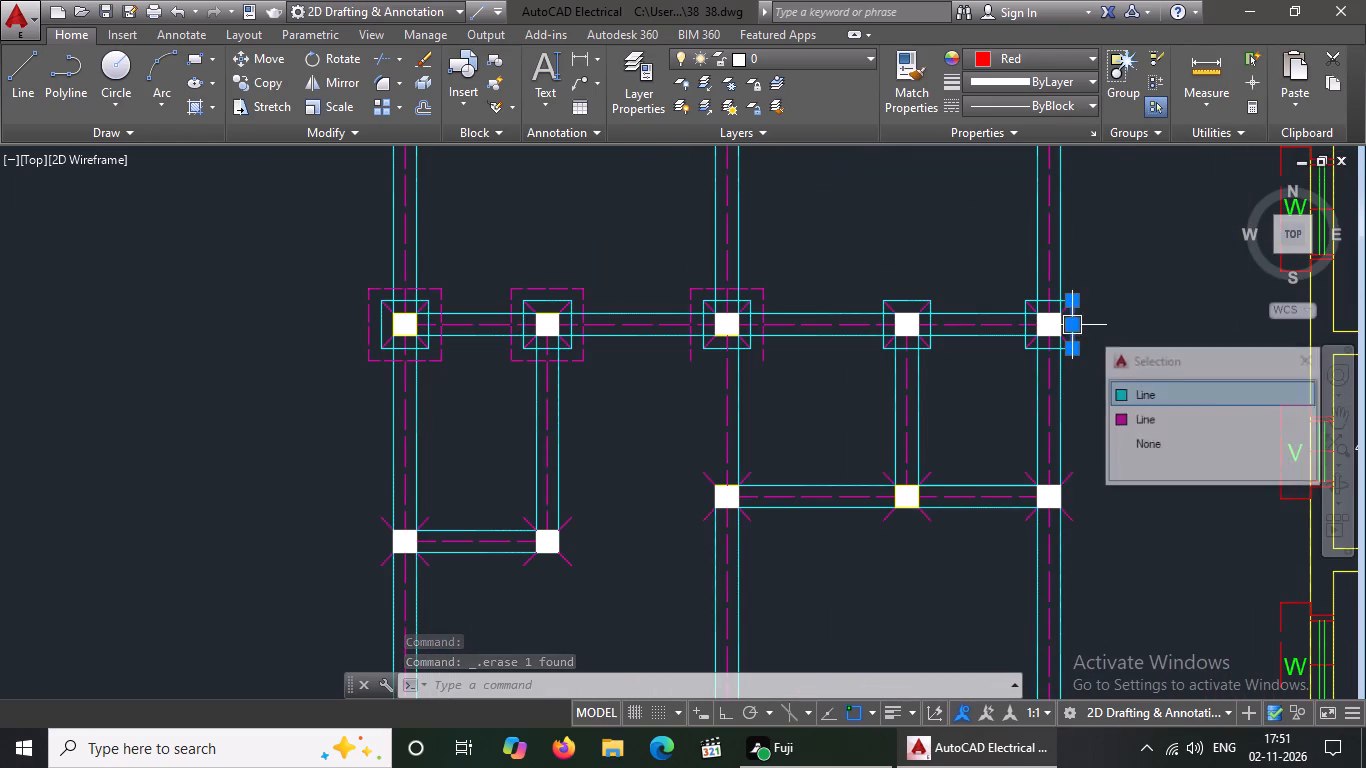
key(Delete)
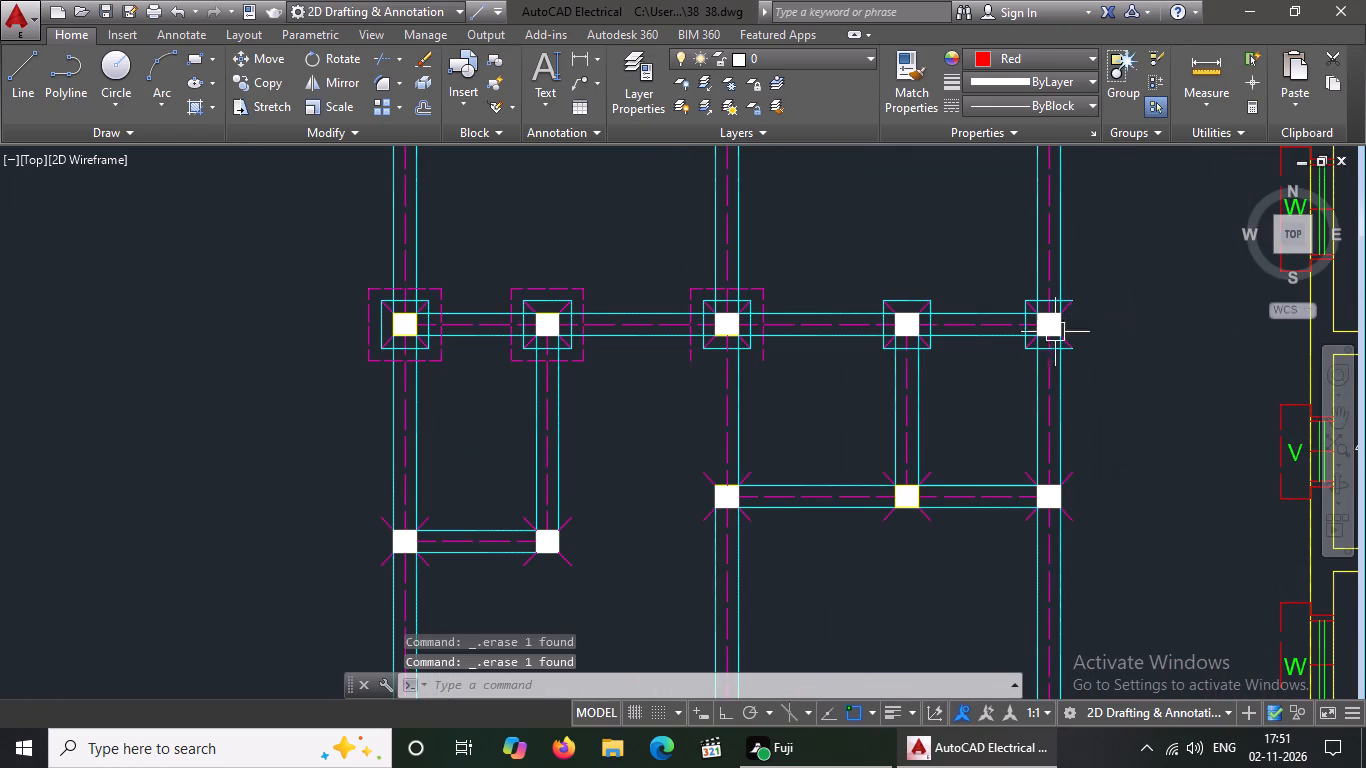
Delete the white hatch that fills the column squares of the copied plan.
scroll(979, 359, down, 3)
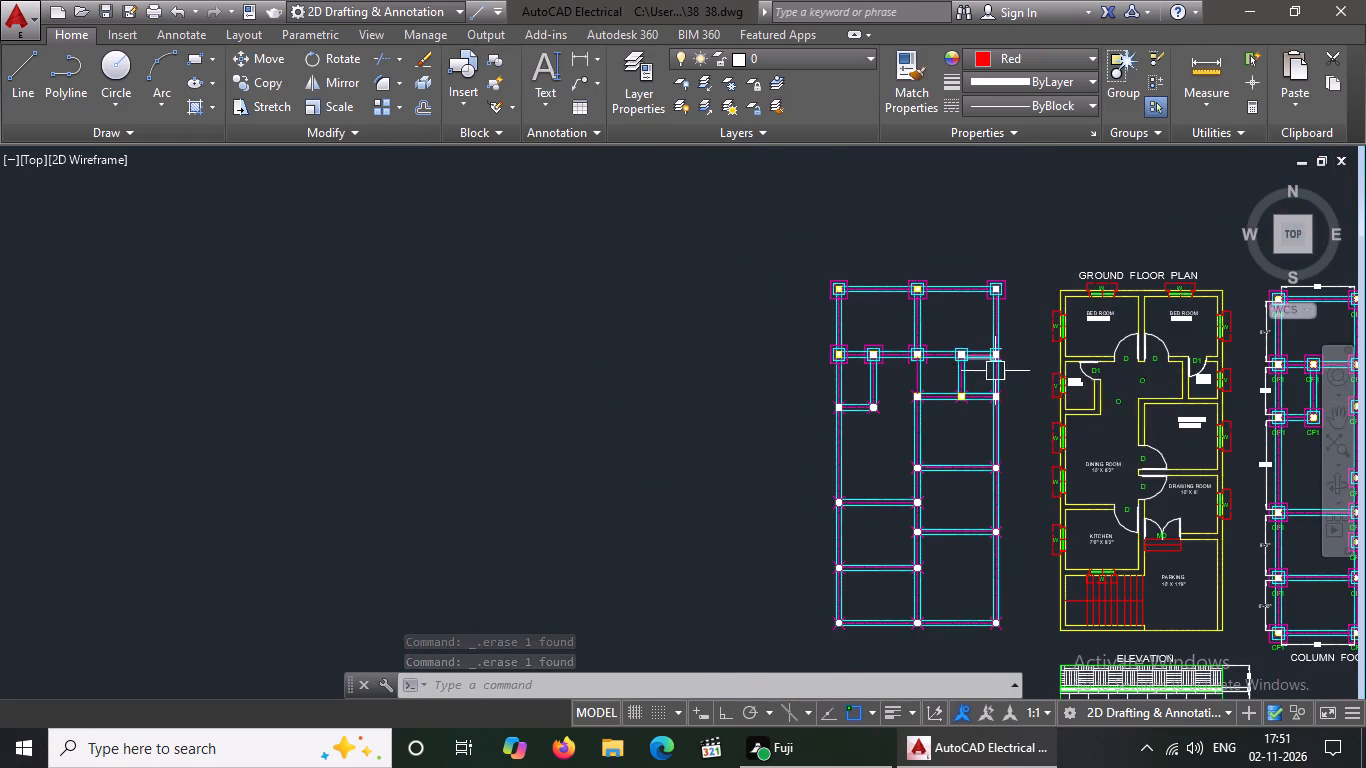
scroll(1045, 382, up, 3)
click(837, 267)
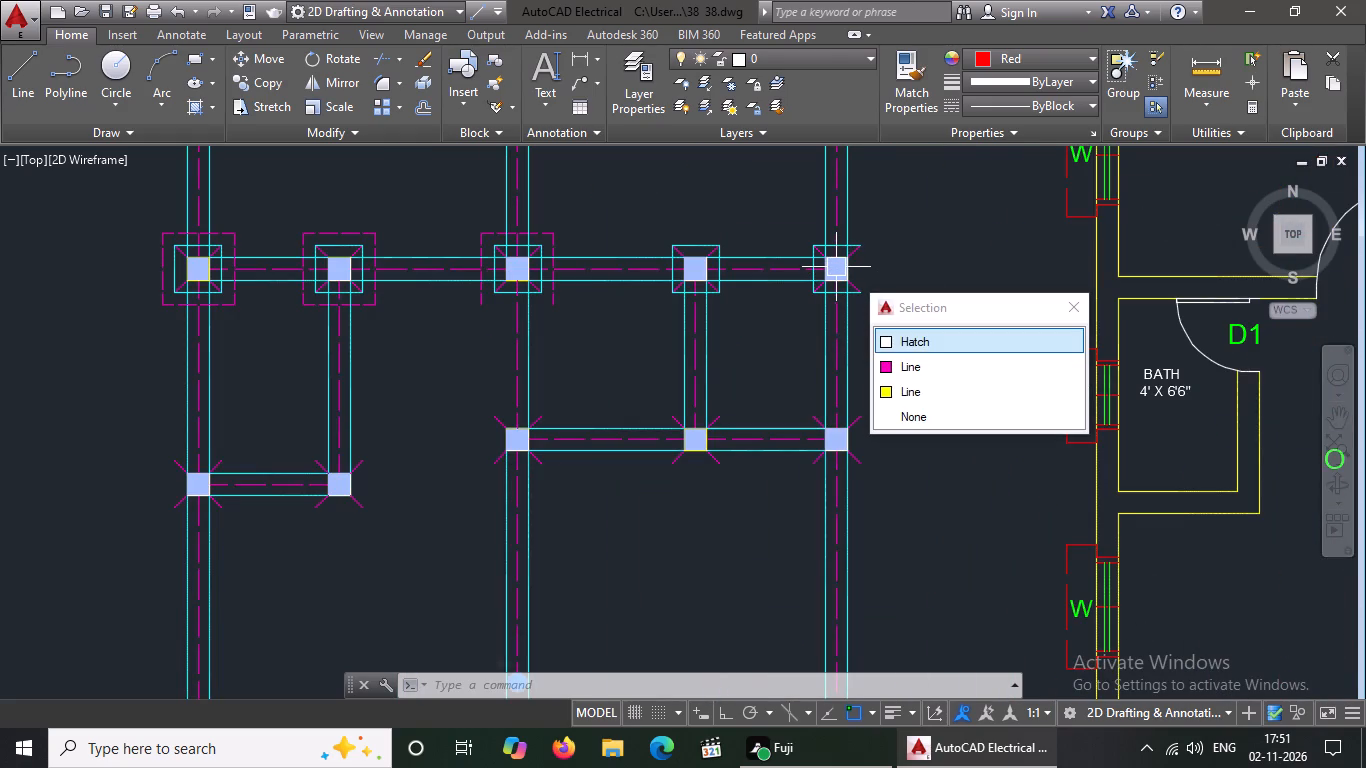
key(Delete)
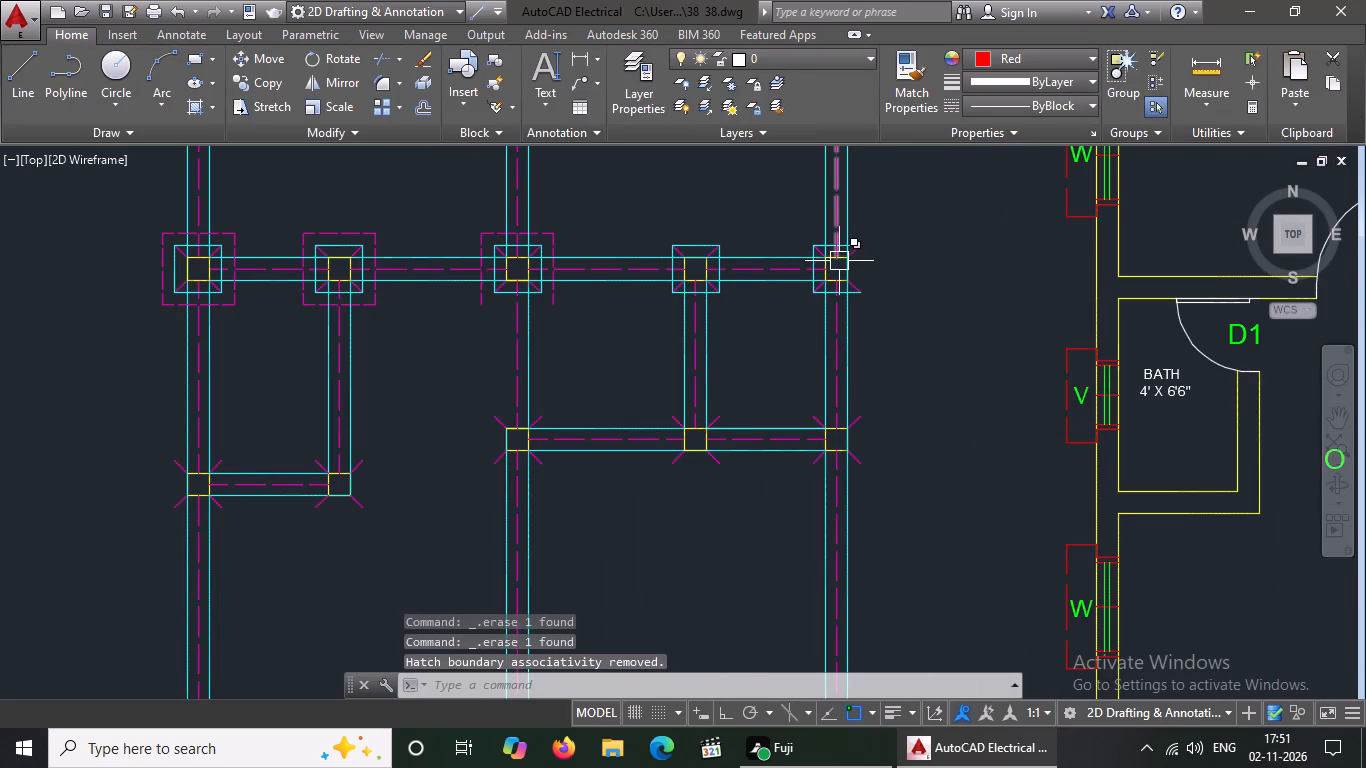
Delete the left, bottom and top cyan outline lines of the rightmost footing in the second row.
scroll(839, 257, up, 2)
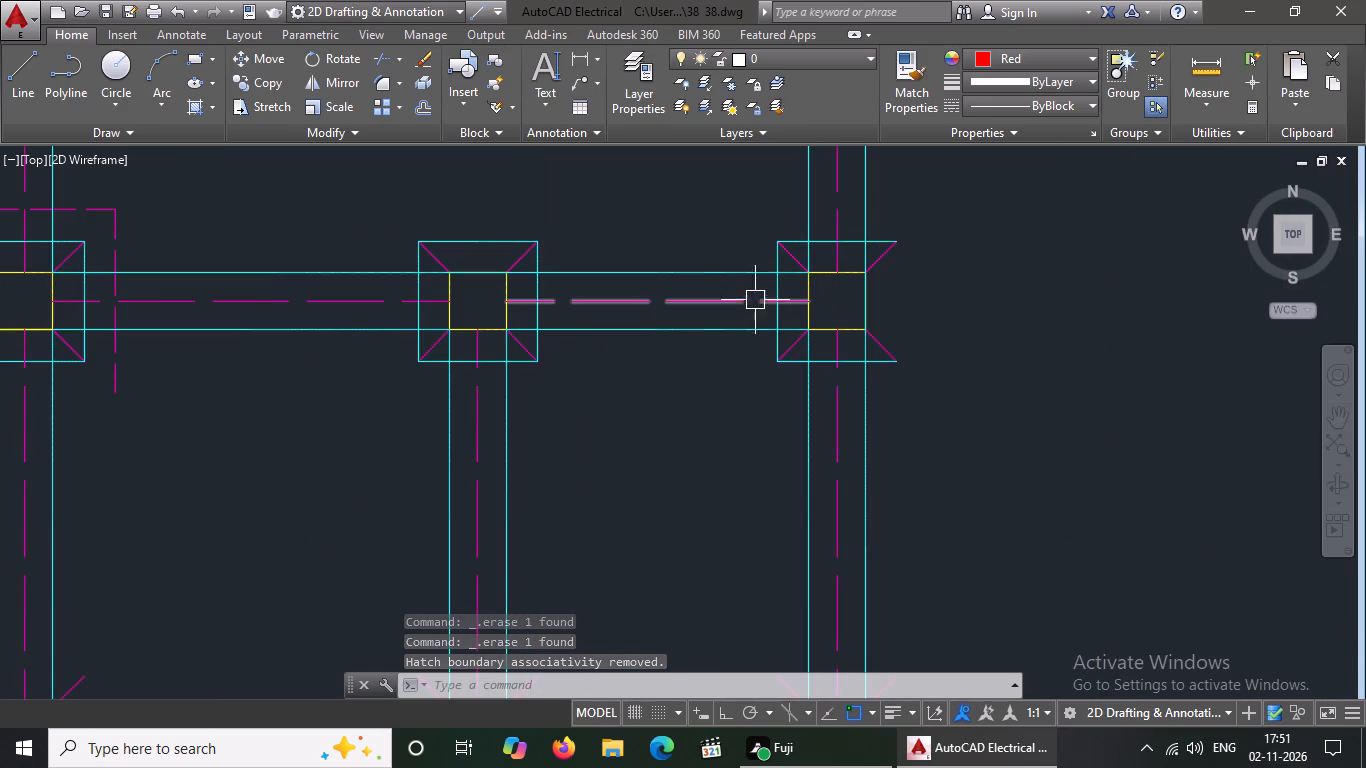
click(772, 290)
key(Delete)
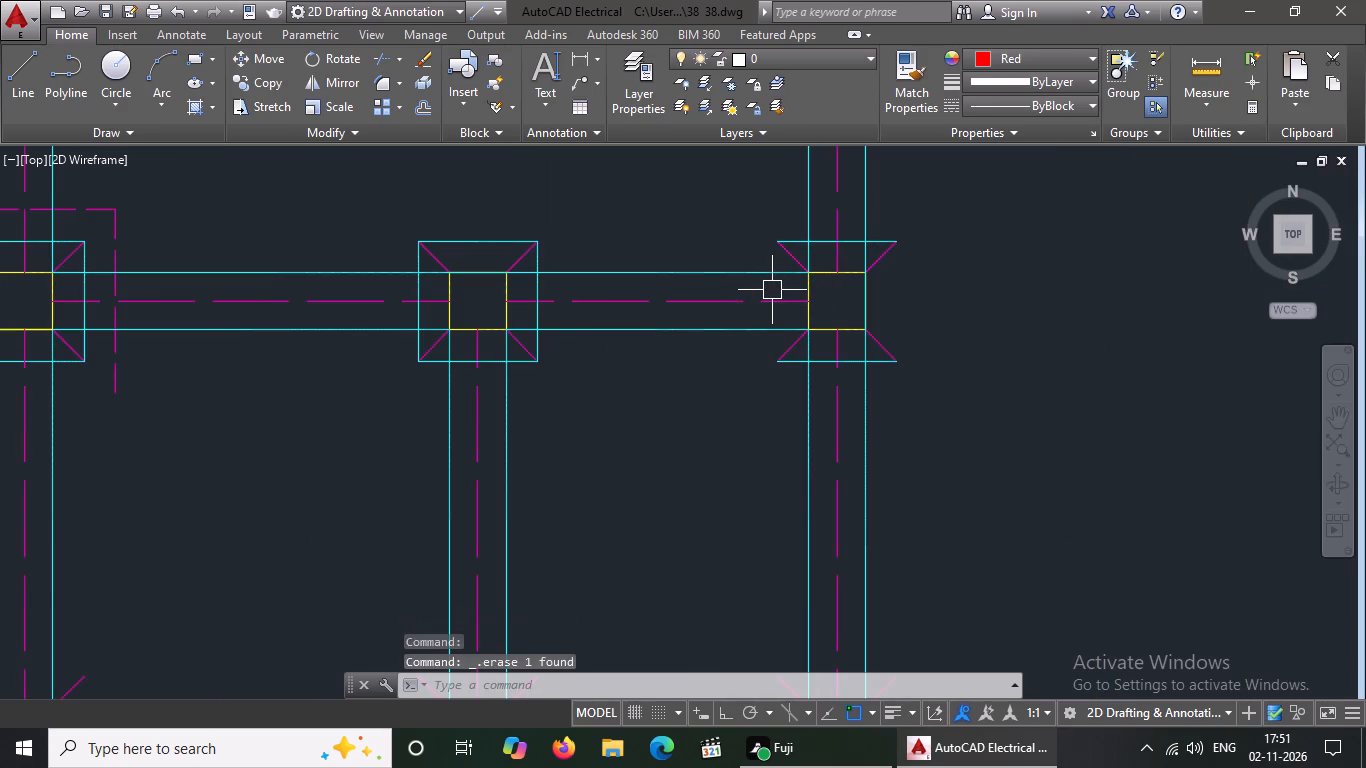
click(888, 361)
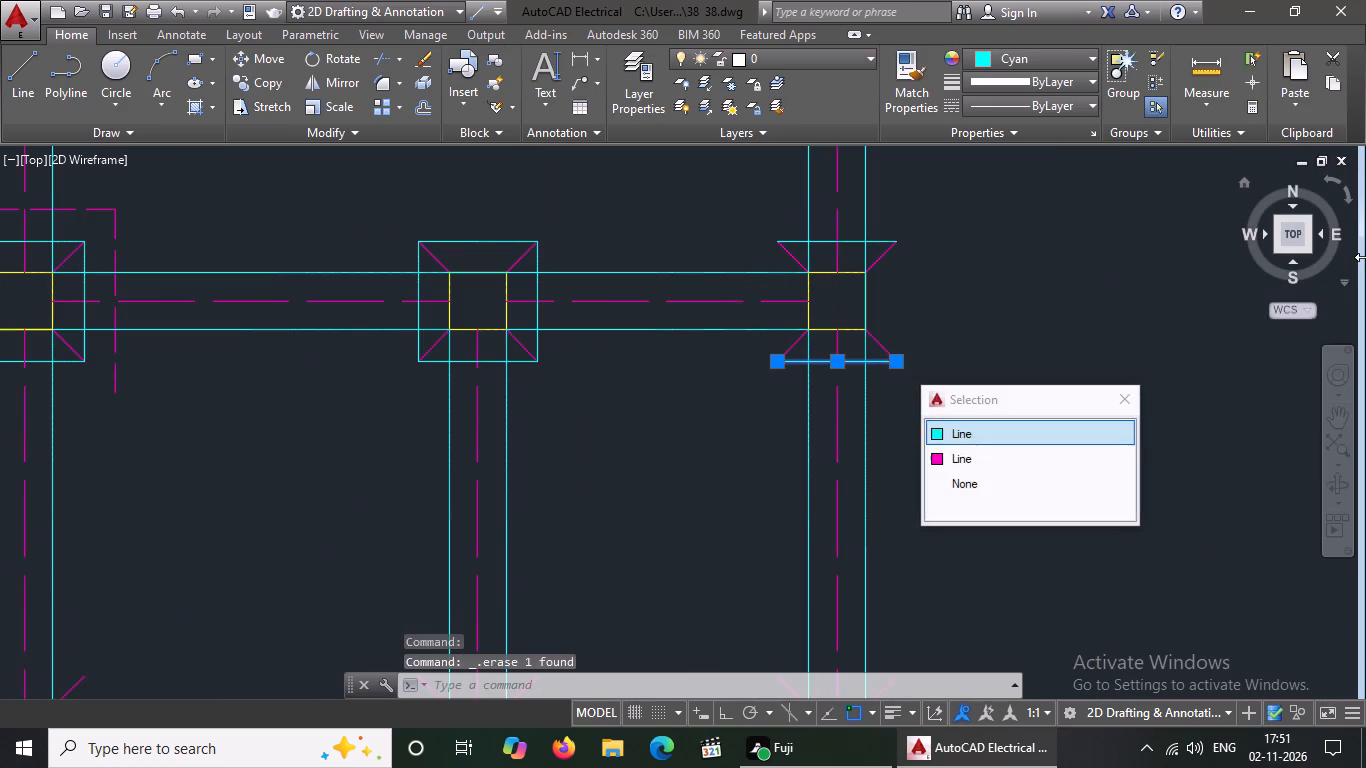
key(Delete)
click(857, 233)
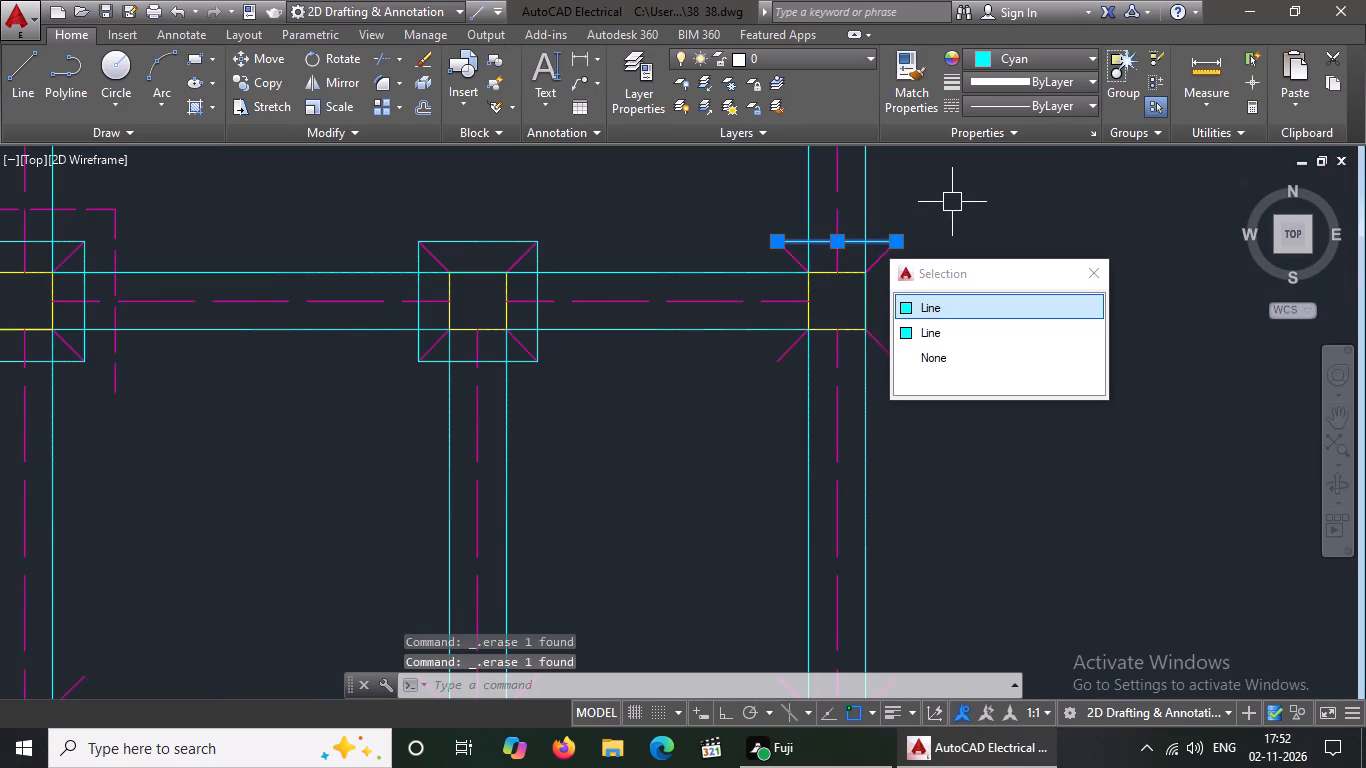
key(Delete)
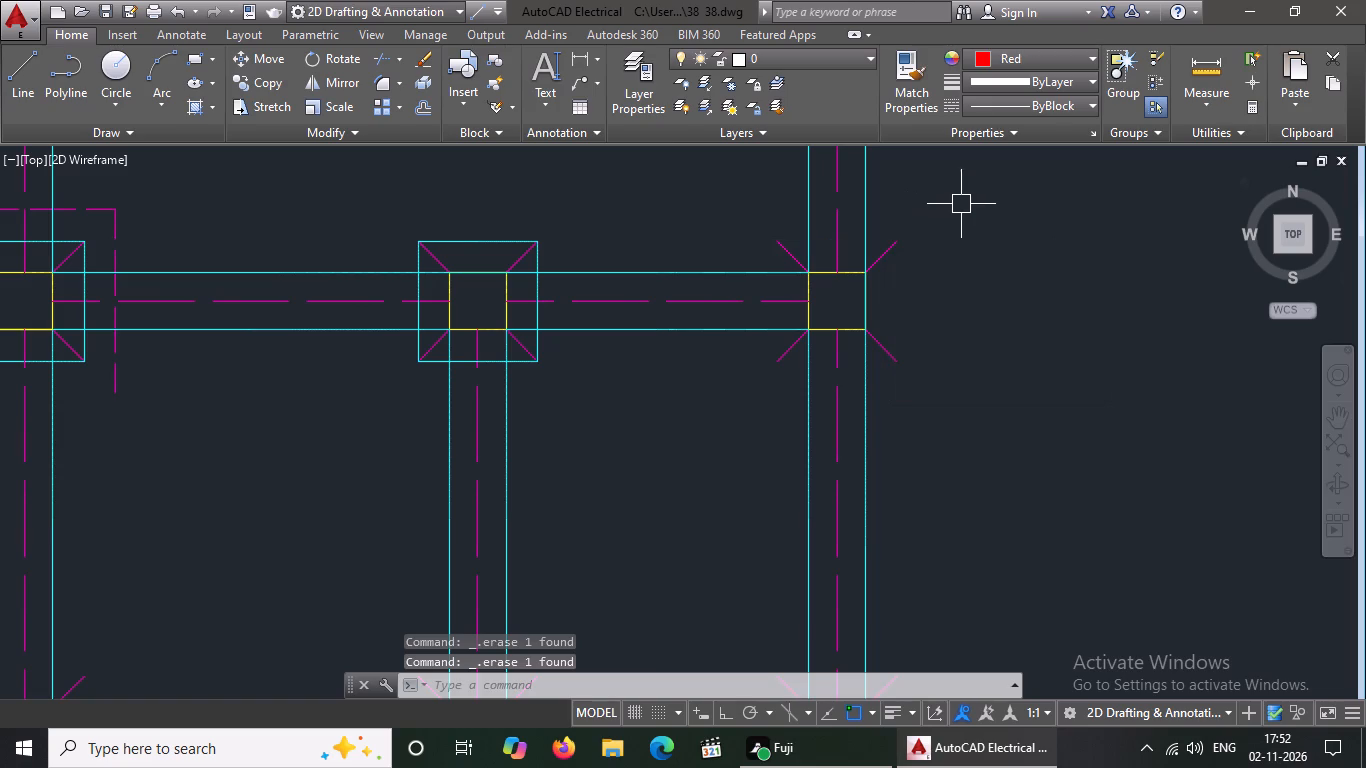
Delete the four cyan outline lines around the fourth footing from the left in the second row.
click(448, 237)
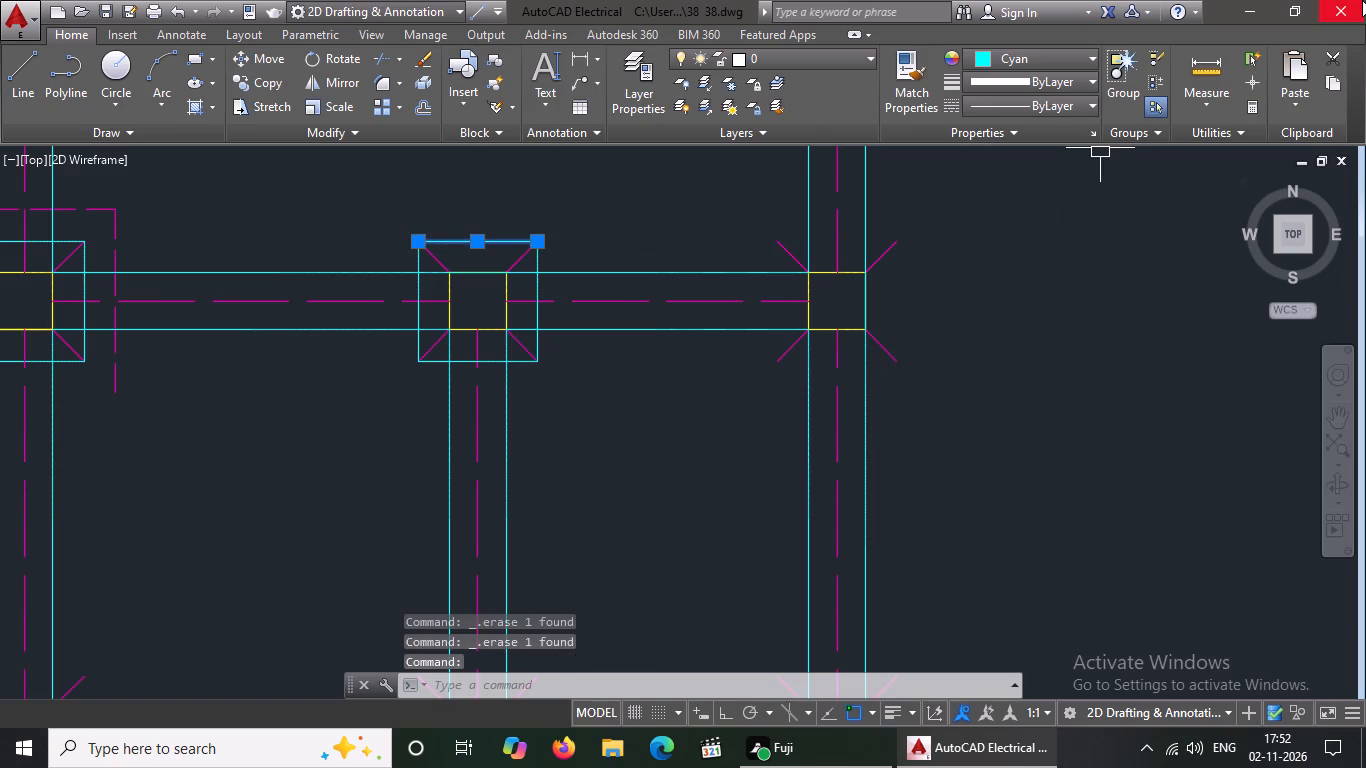
key(Delete)
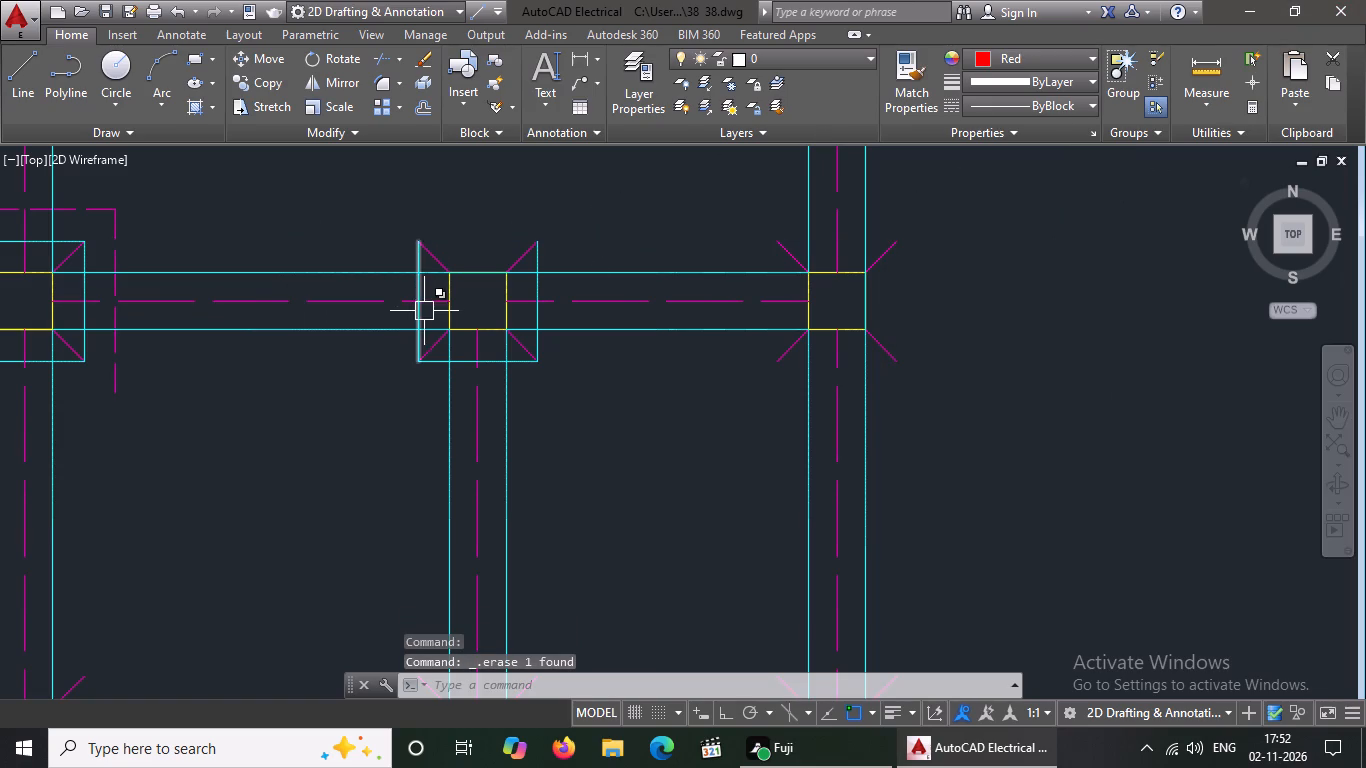
click(423, 317)
key(Delete)
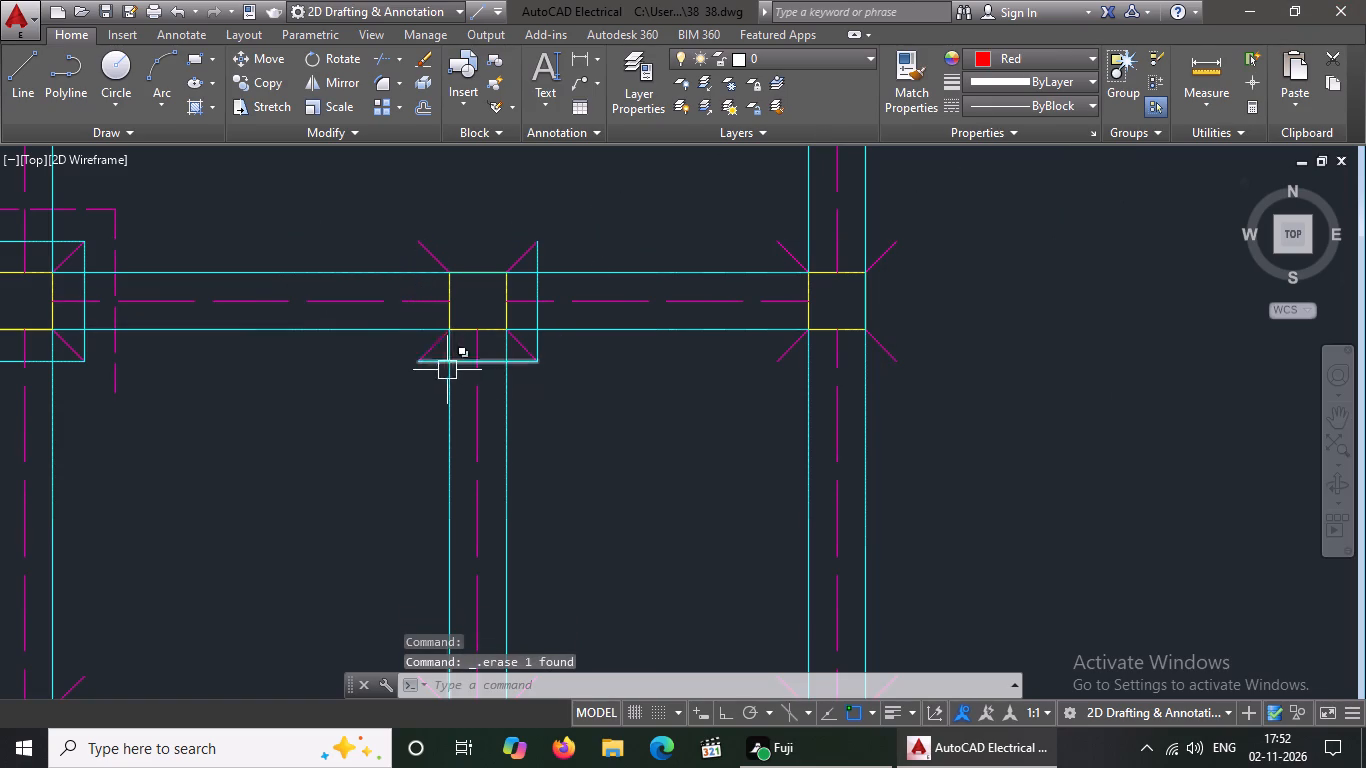
click(469, 353)
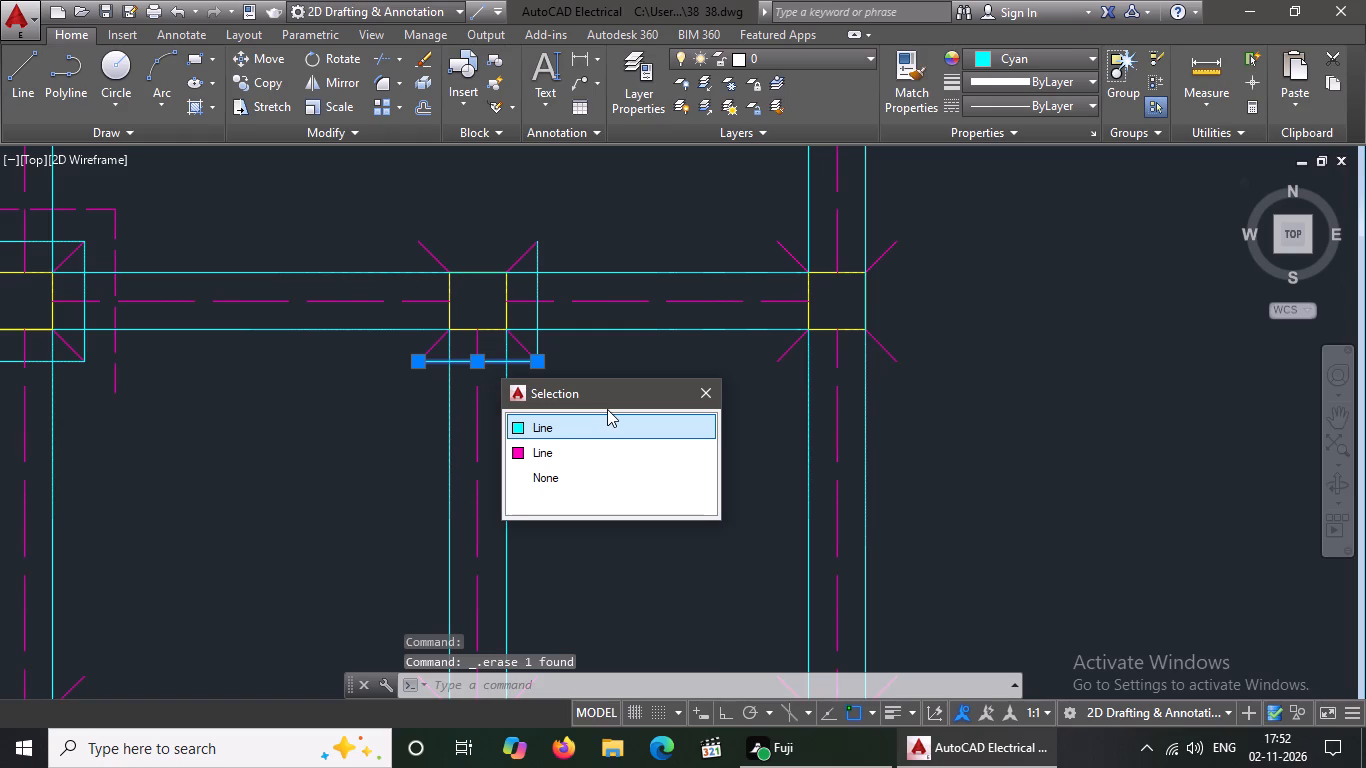
key(Delete)
click(705, 393)
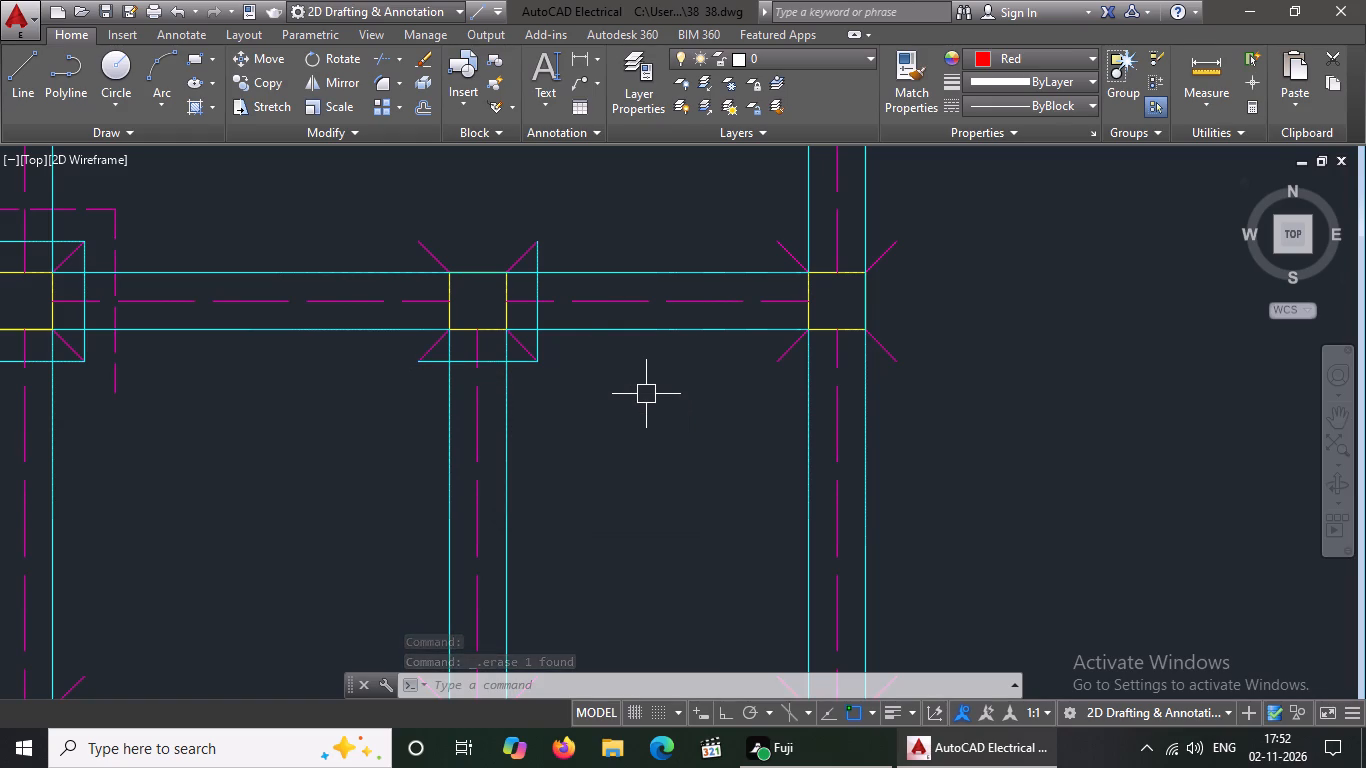
key(Delete)
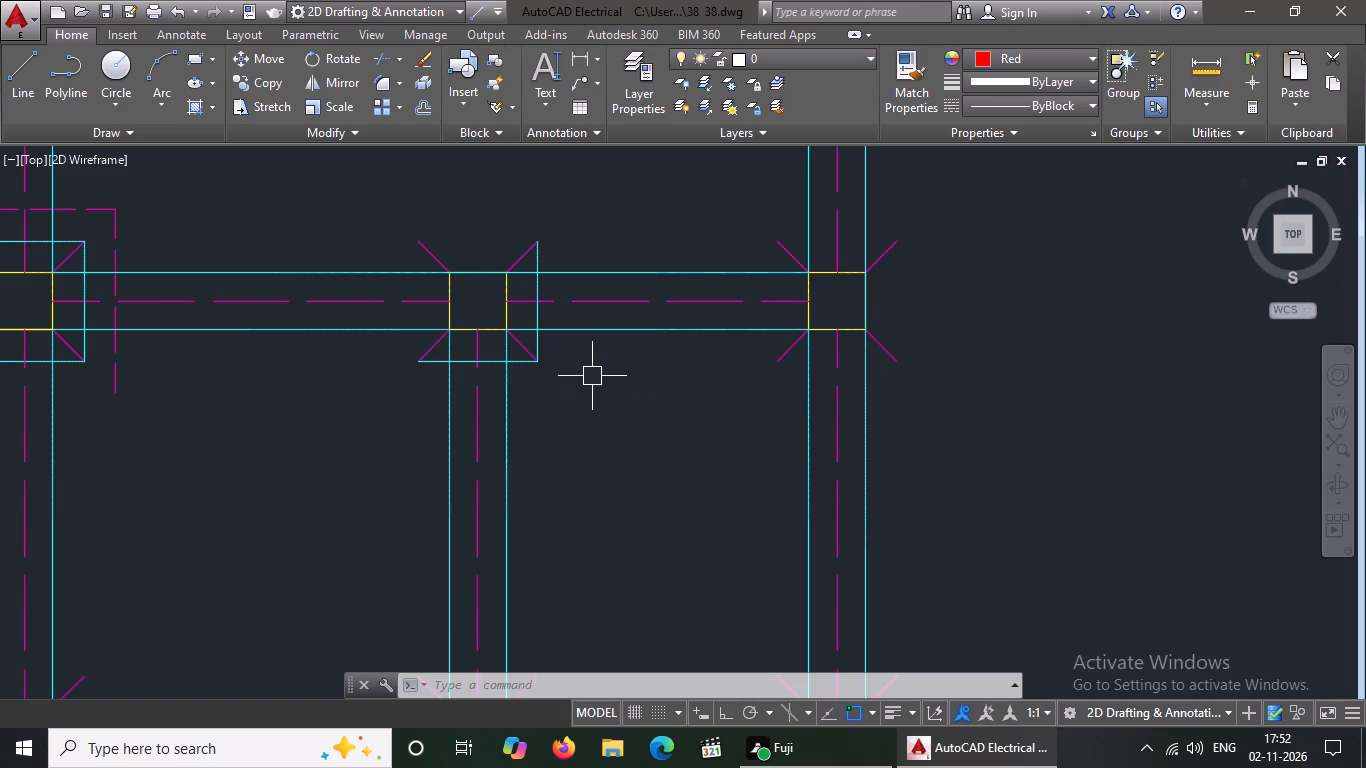
click(540, 348)
key(Delete)
click(490, 365)
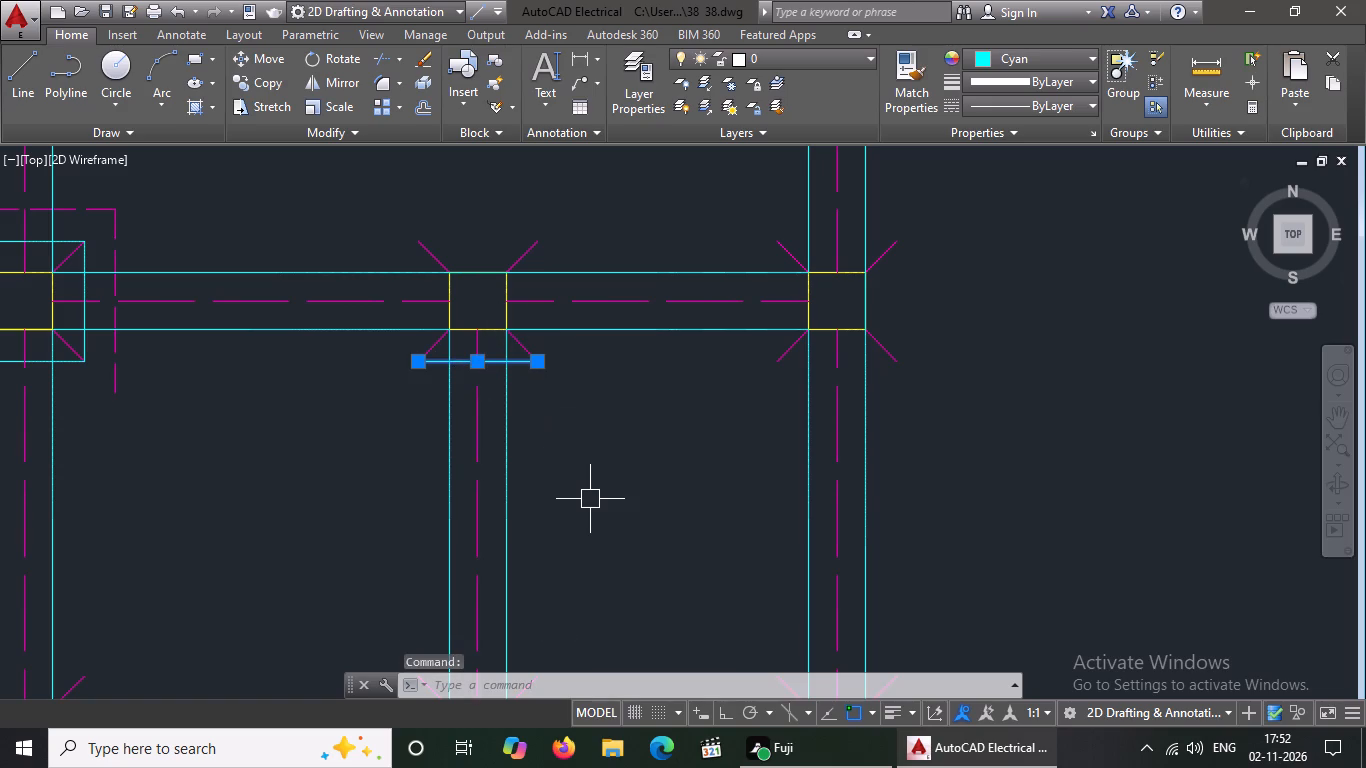
key(Delete)
Delete the right, left and top dashed magenta outline lines of the middle footing in the second row.
scroll(599, 495, down, 1)
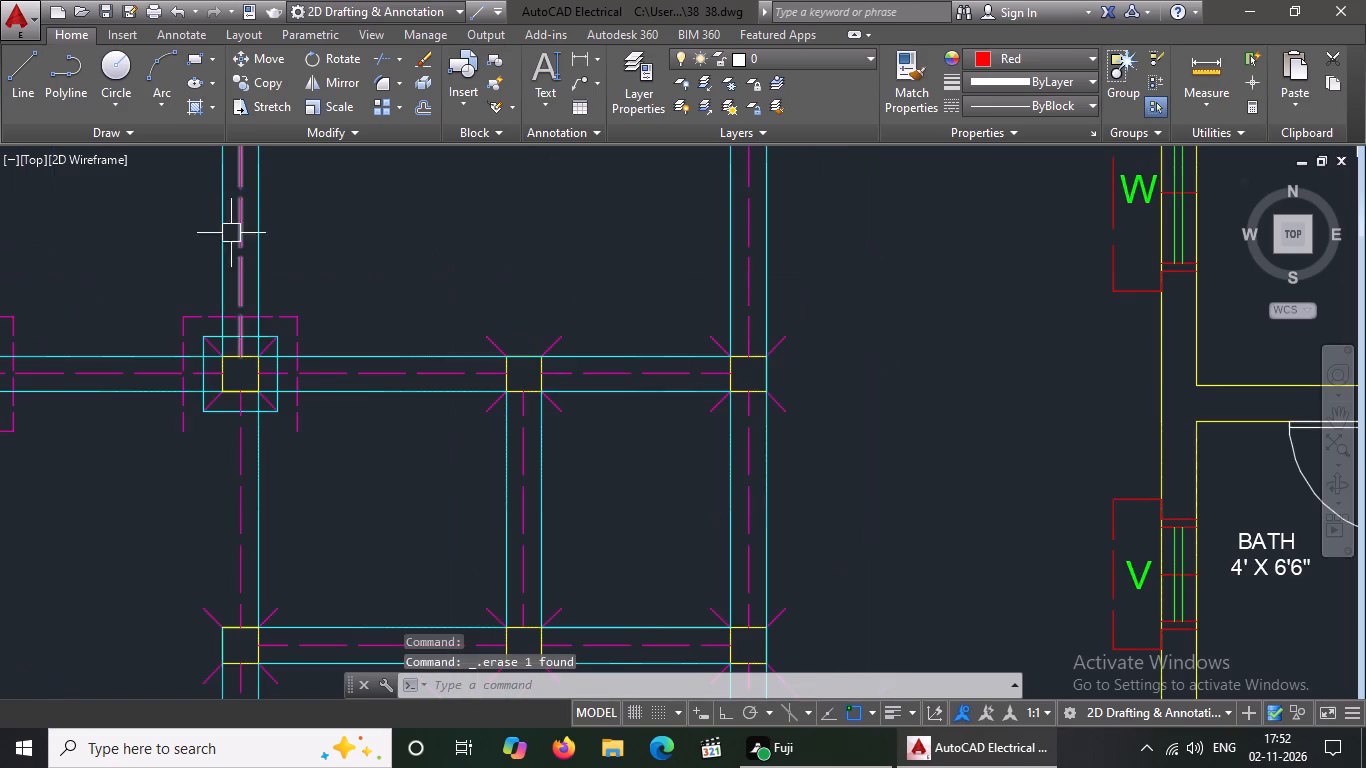
click(301, 339)
key(Delete)
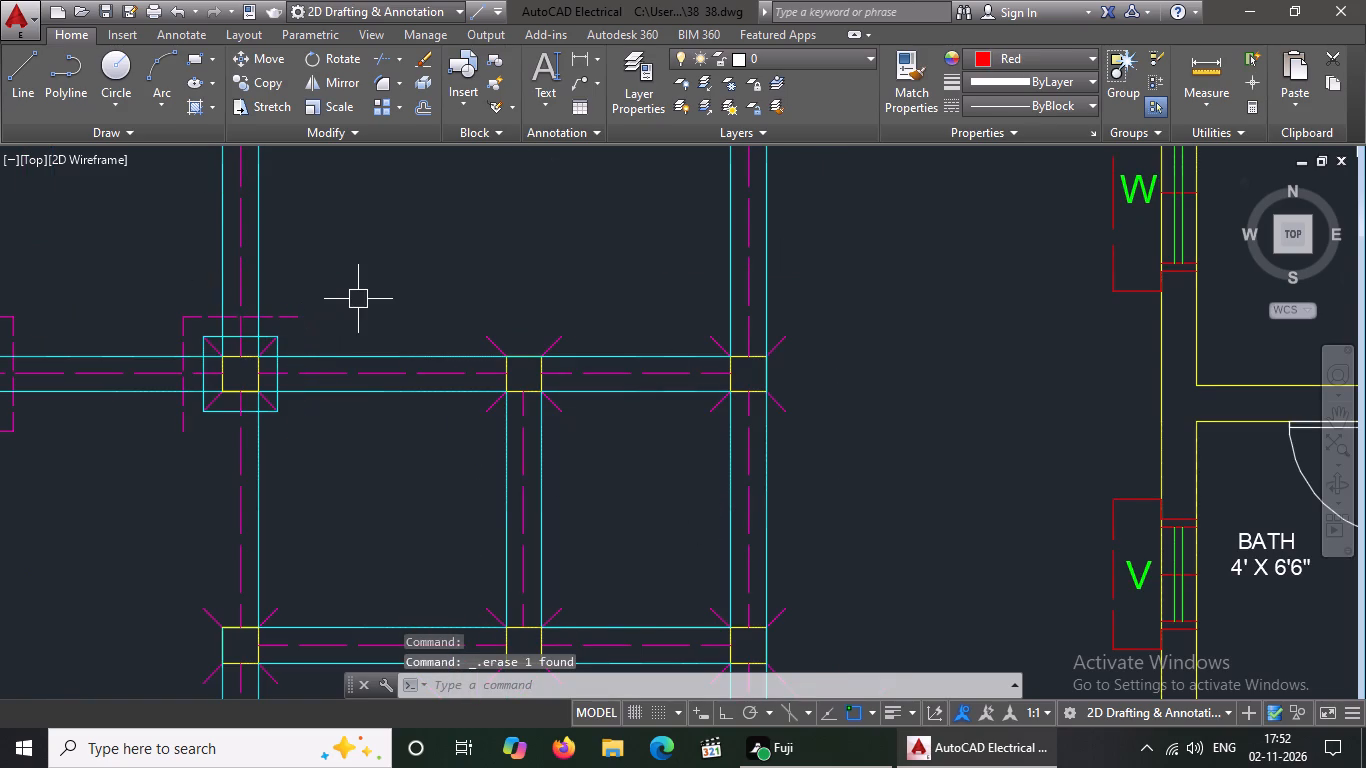
click(172, 428)
click(187, 430)
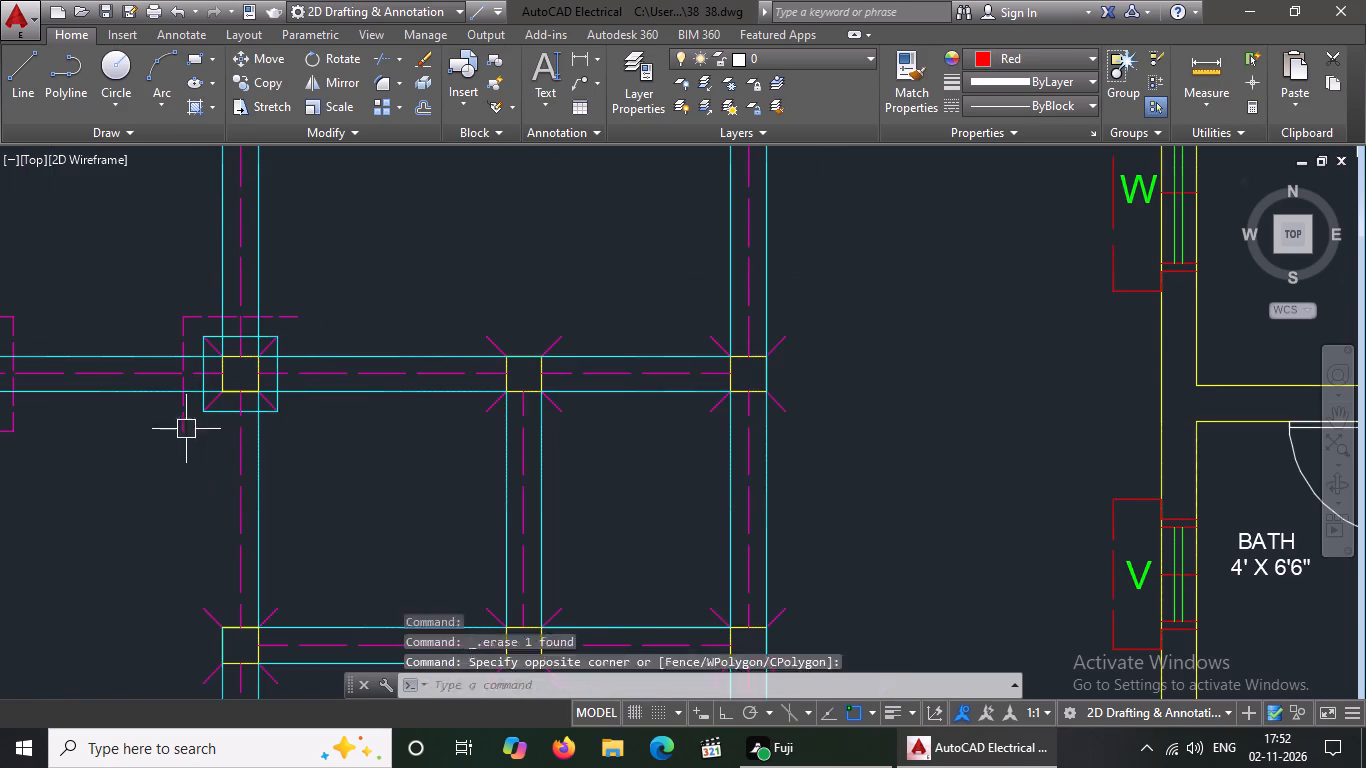
click(183, 417)
key(Delete)
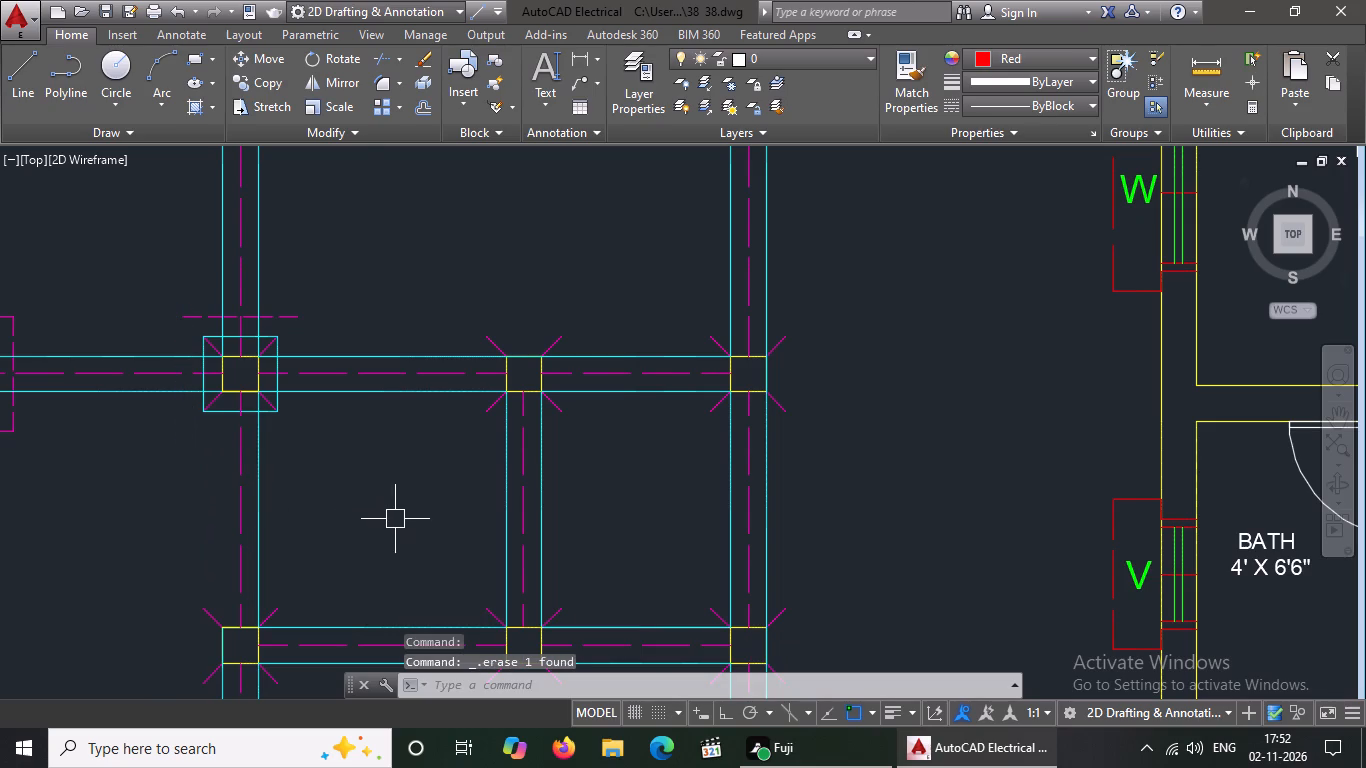
drag(186, 318, 195, 317)
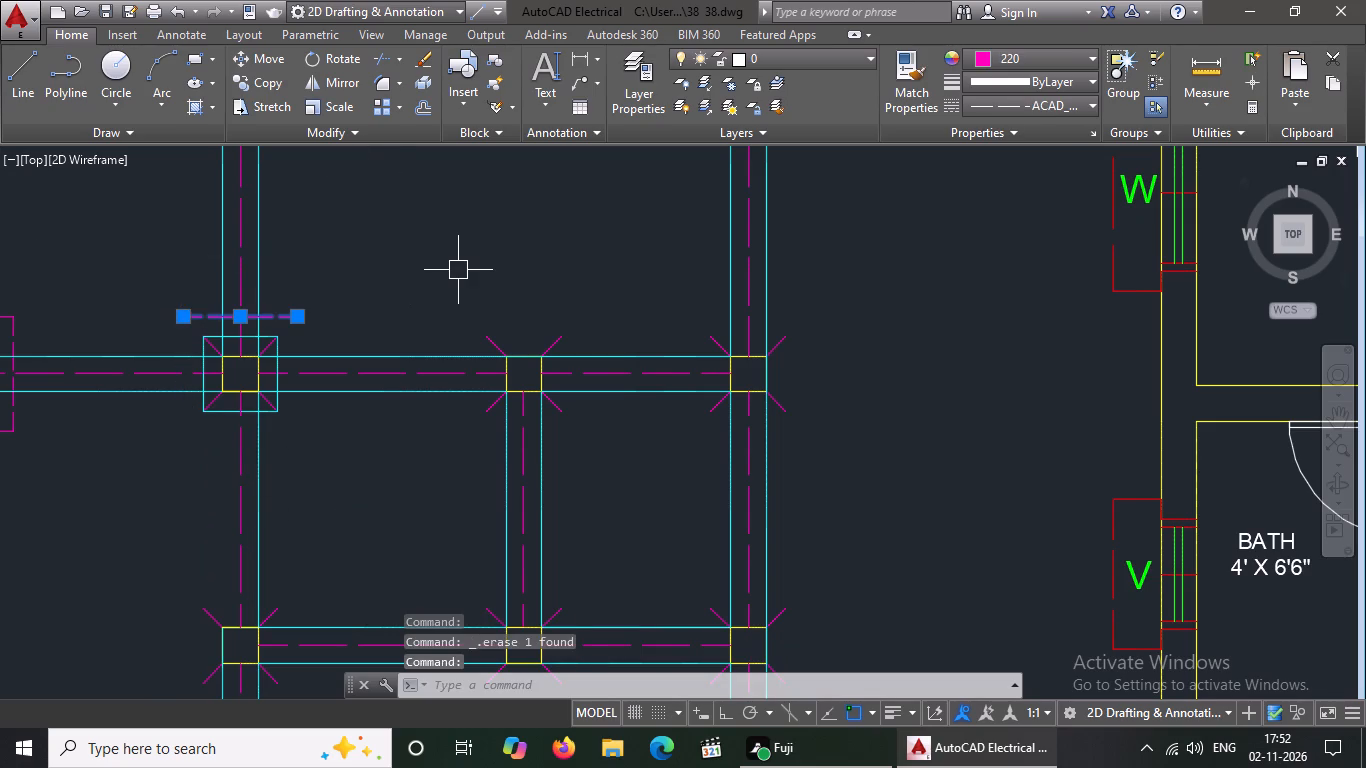
key(Delete)
scroll(460, 270, down, 3)
scroll(397, 312, up, 2)
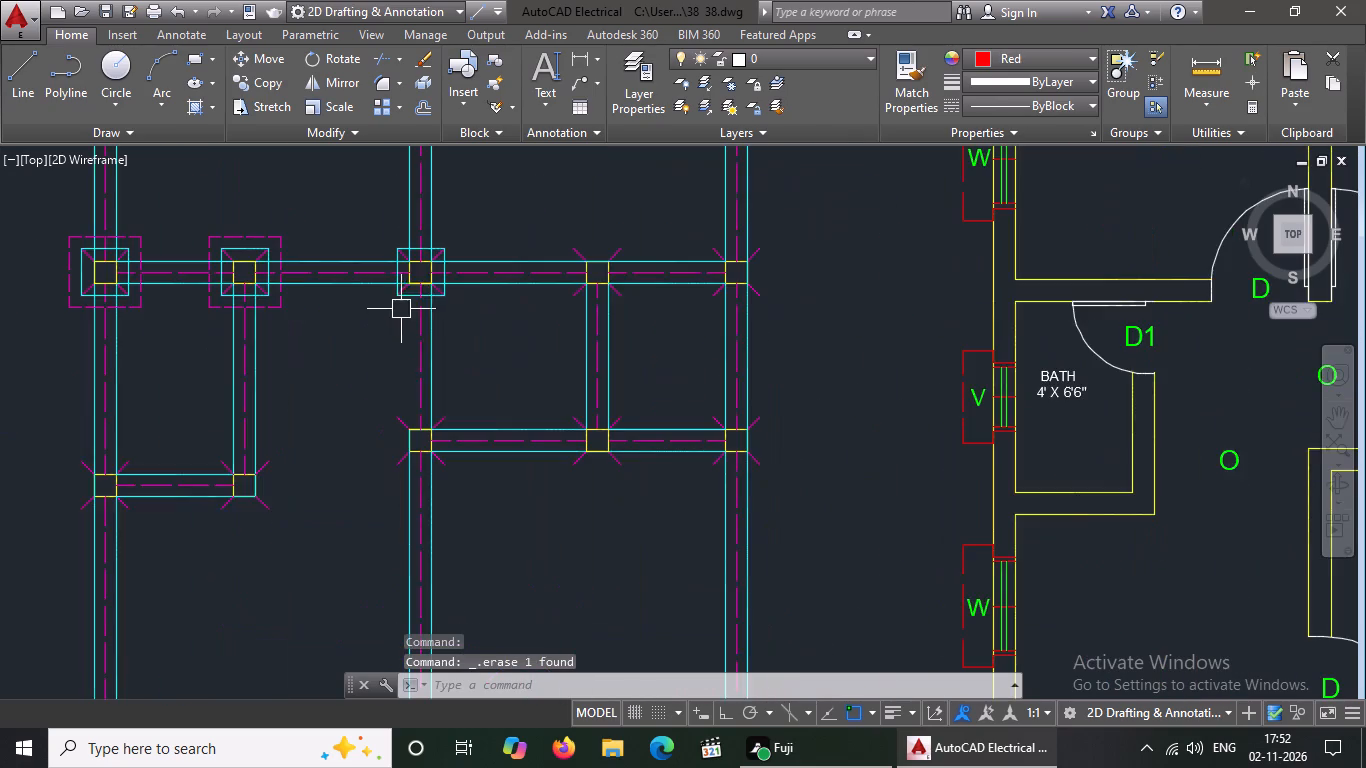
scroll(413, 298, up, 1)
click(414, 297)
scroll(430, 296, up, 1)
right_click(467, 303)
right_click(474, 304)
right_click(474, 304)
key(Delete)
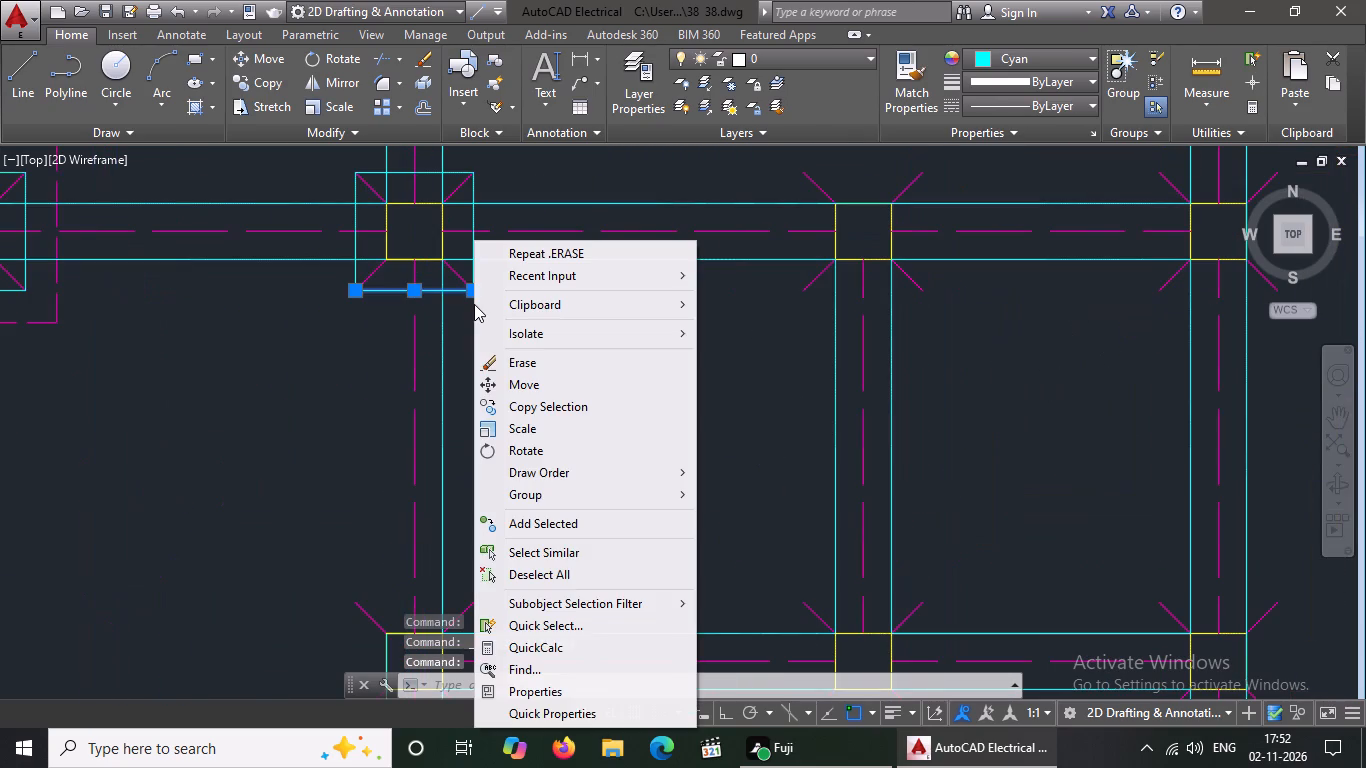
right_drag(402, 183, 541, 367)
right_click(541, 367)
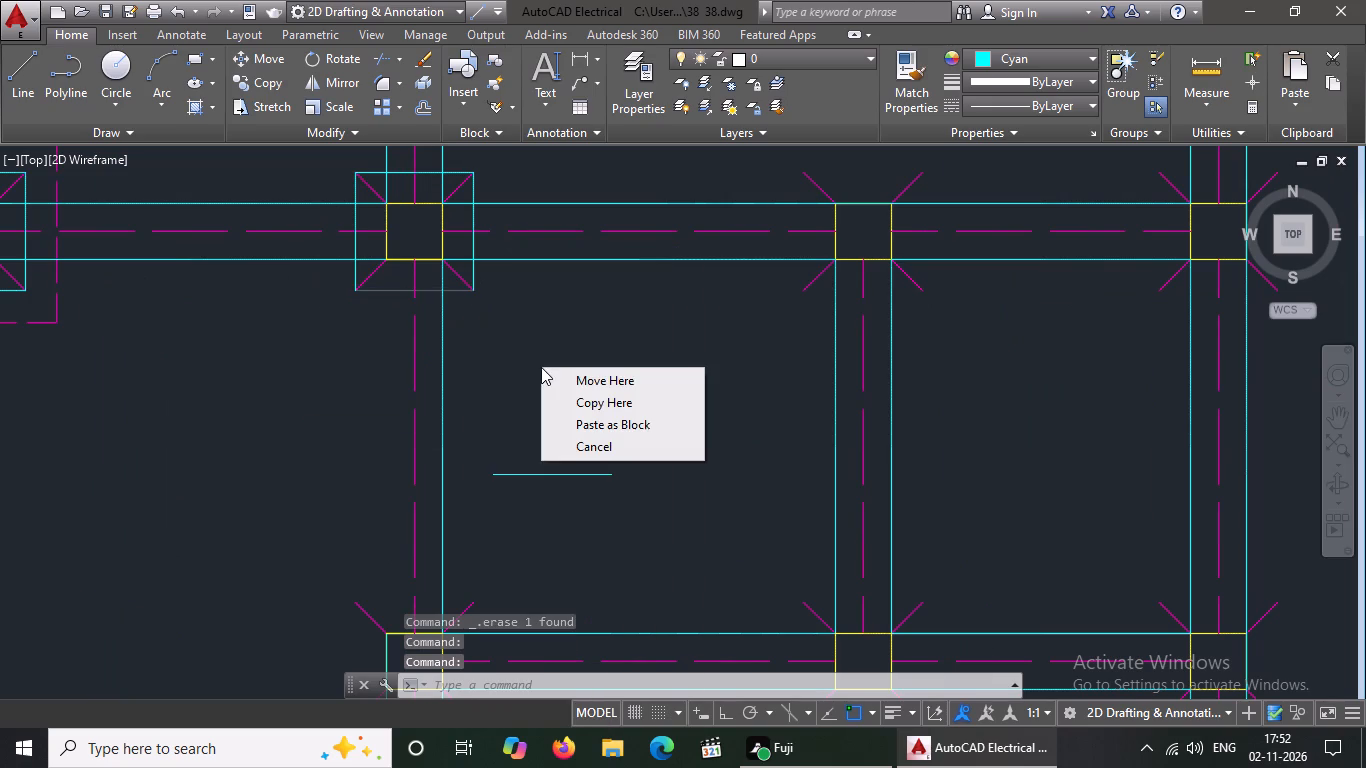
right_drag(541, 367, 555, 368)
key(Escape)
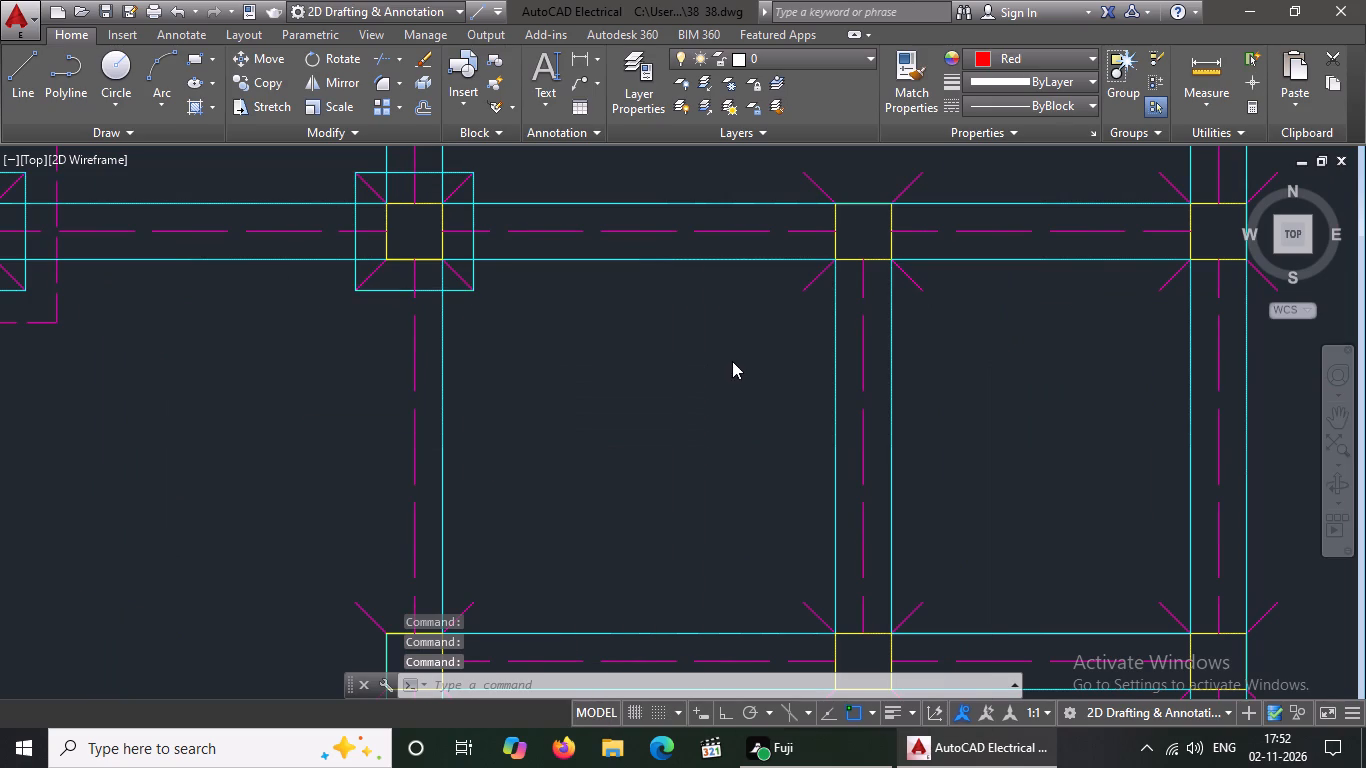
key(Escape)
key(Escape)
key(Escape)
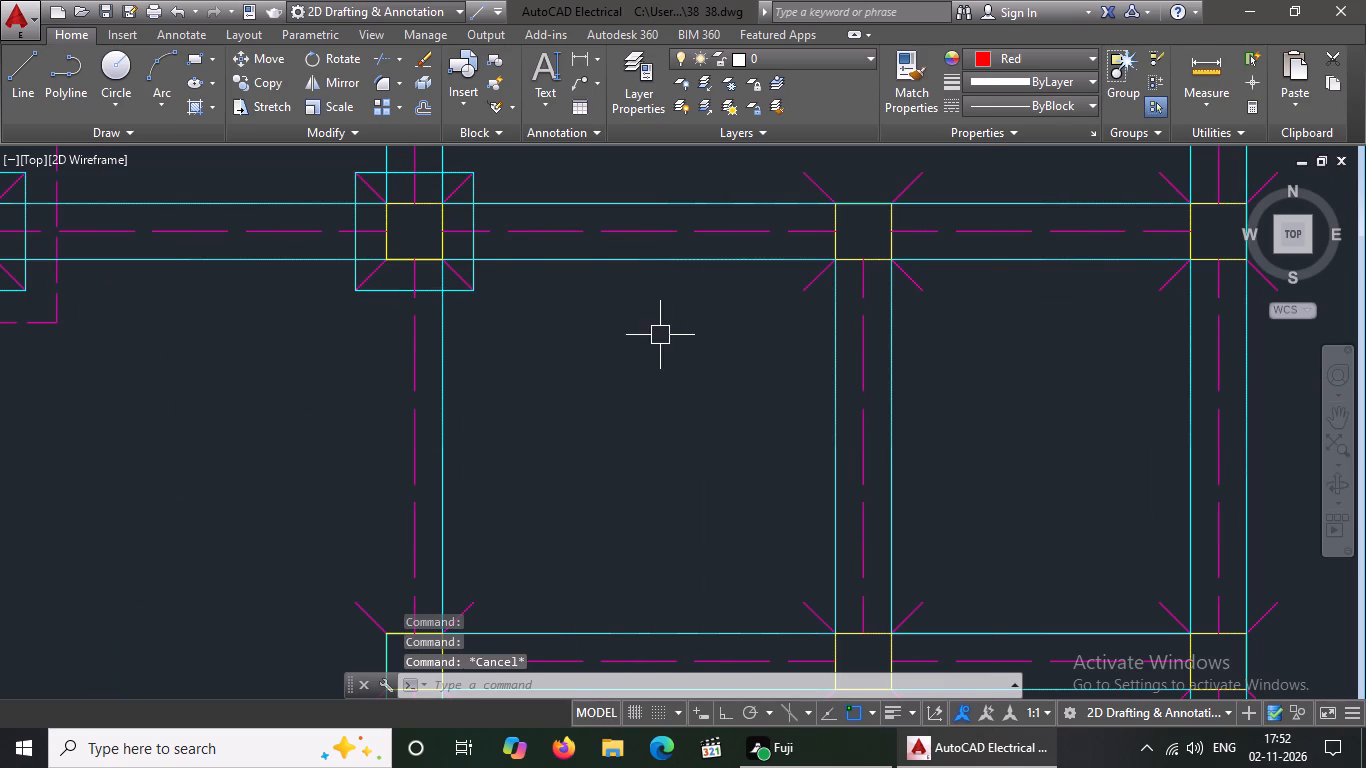
Delete the four dashed magenta outline lines around the second footing from the left in the second row.
scroll(659, 335, down, 2)
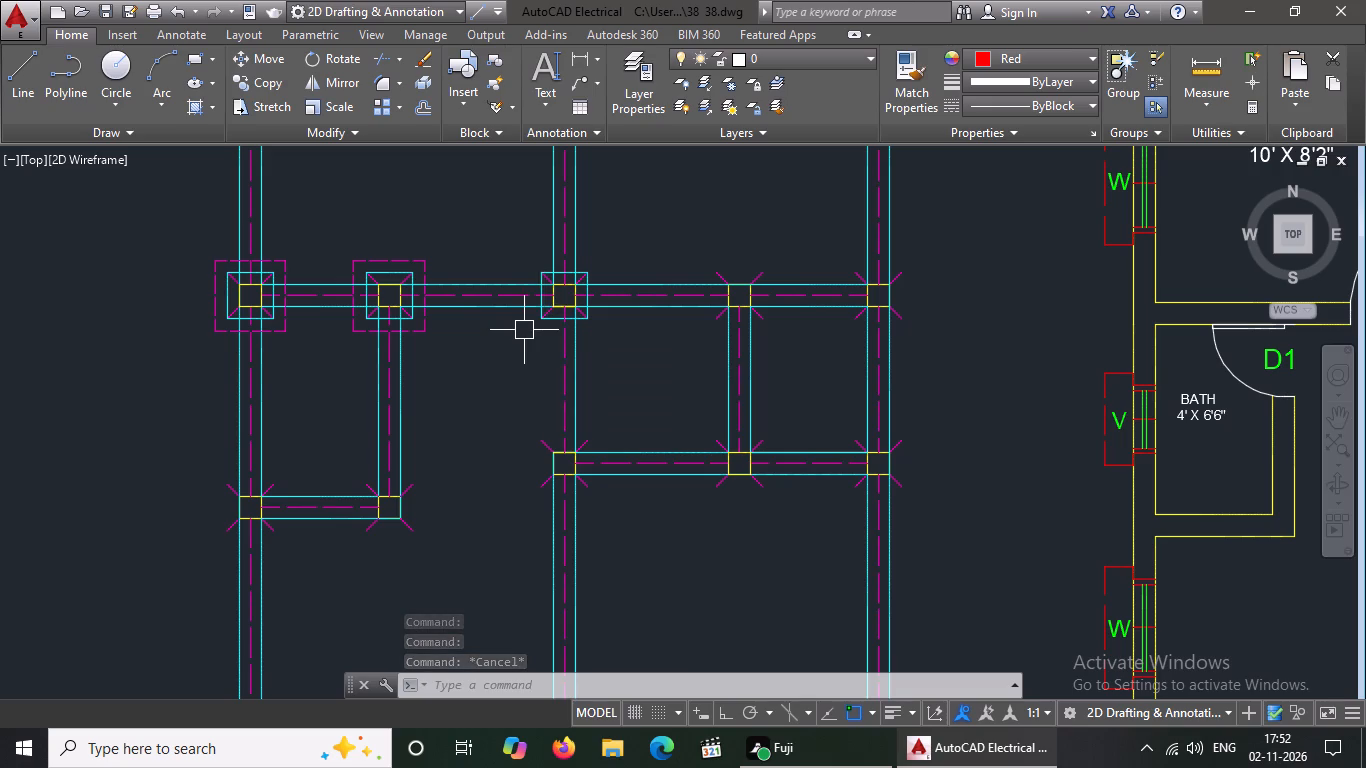
scroll(524, 330, down, 2)
scroll(484, 324, up, 3)
click(459, 253)
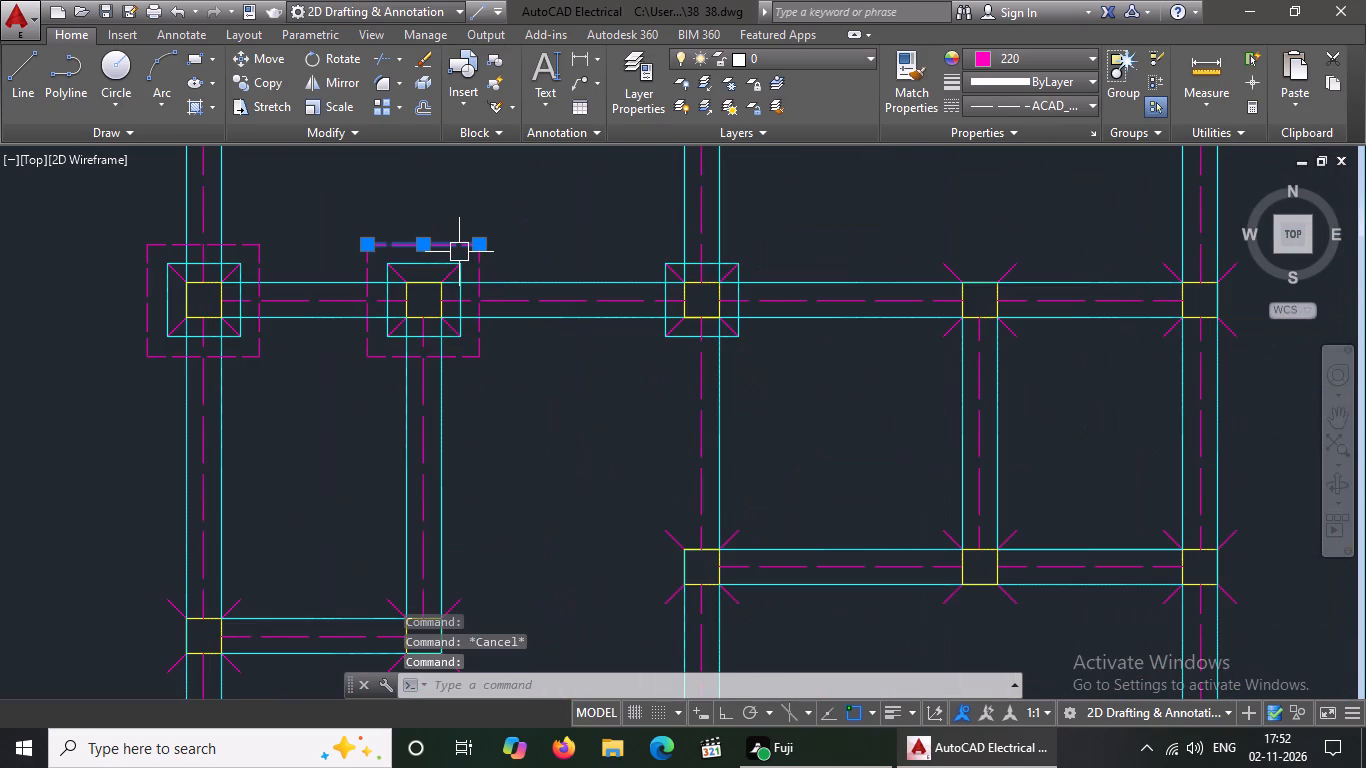
key(Delete)
click(478, 251)
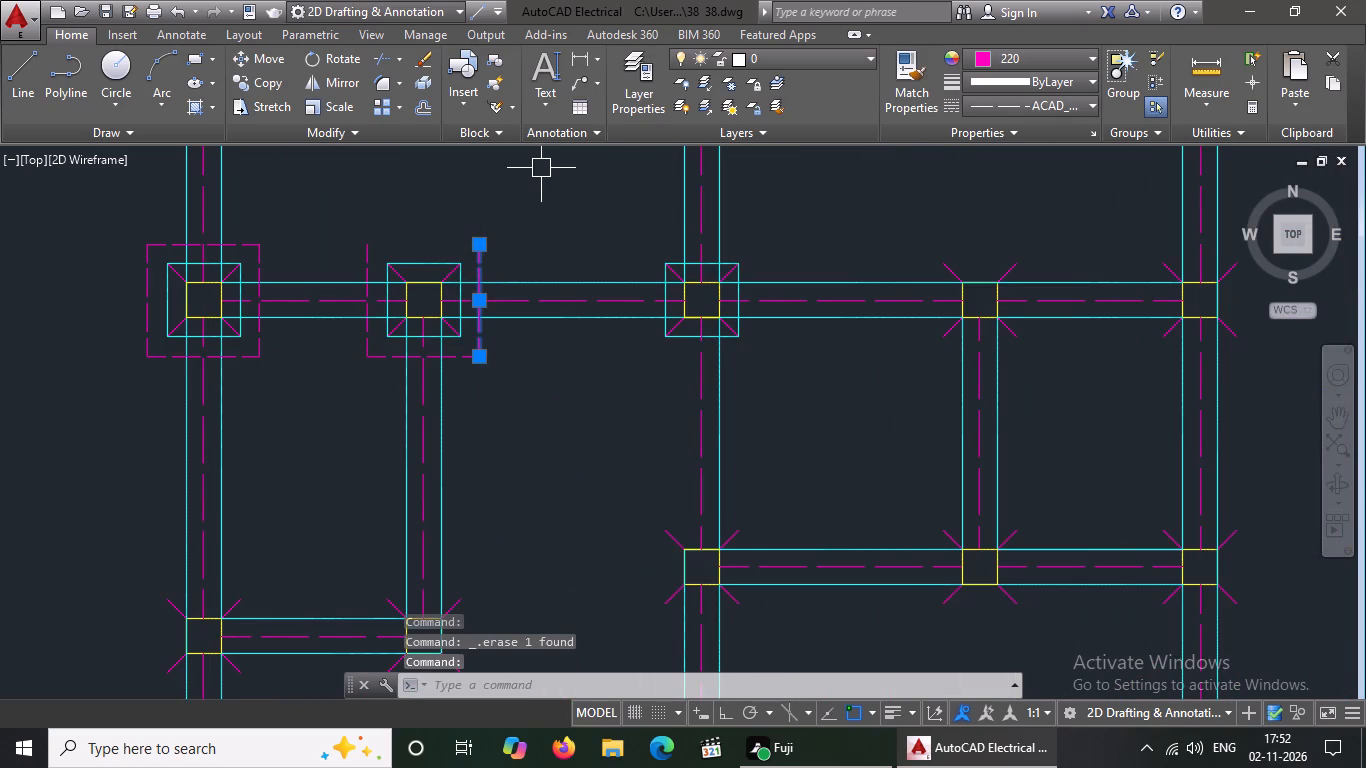
key(Delete)
click(369, 252)
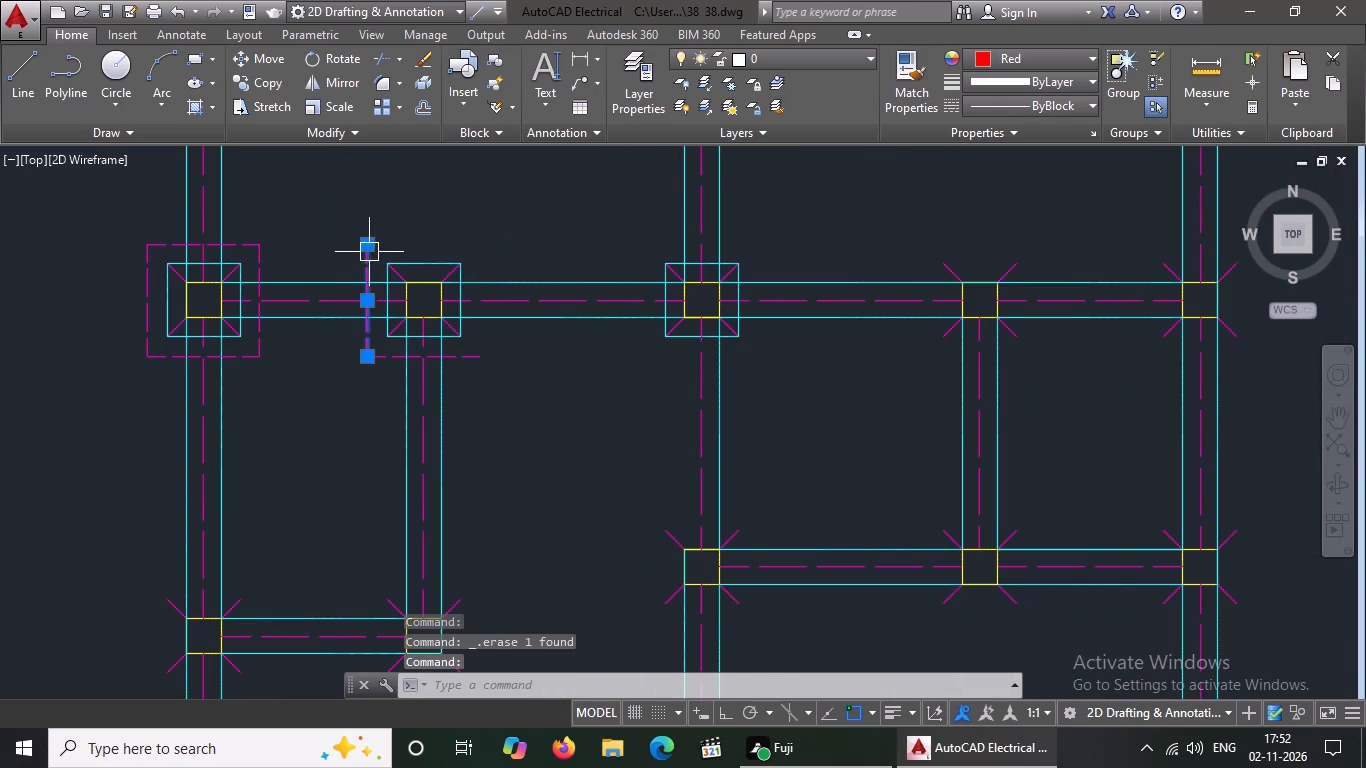
key(Delete)
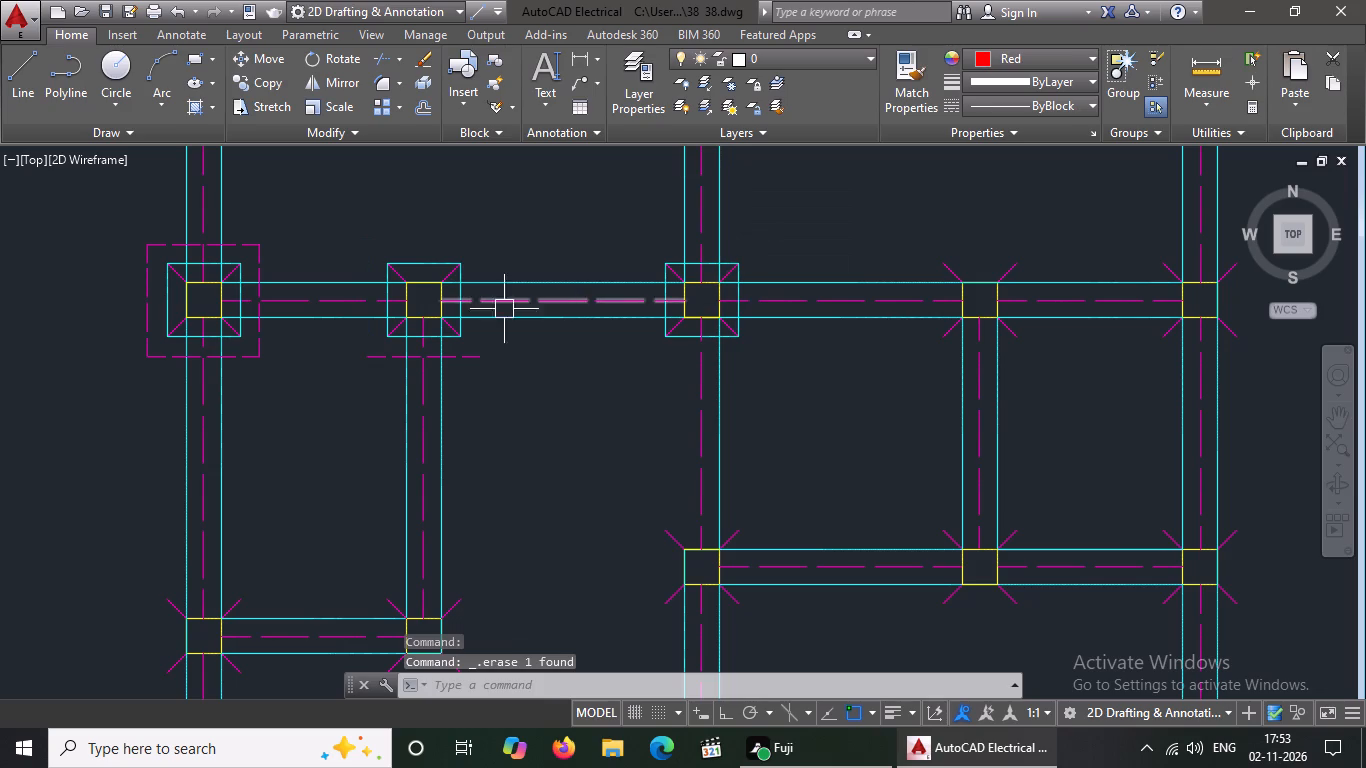
click(460, 356)
key(Delete)
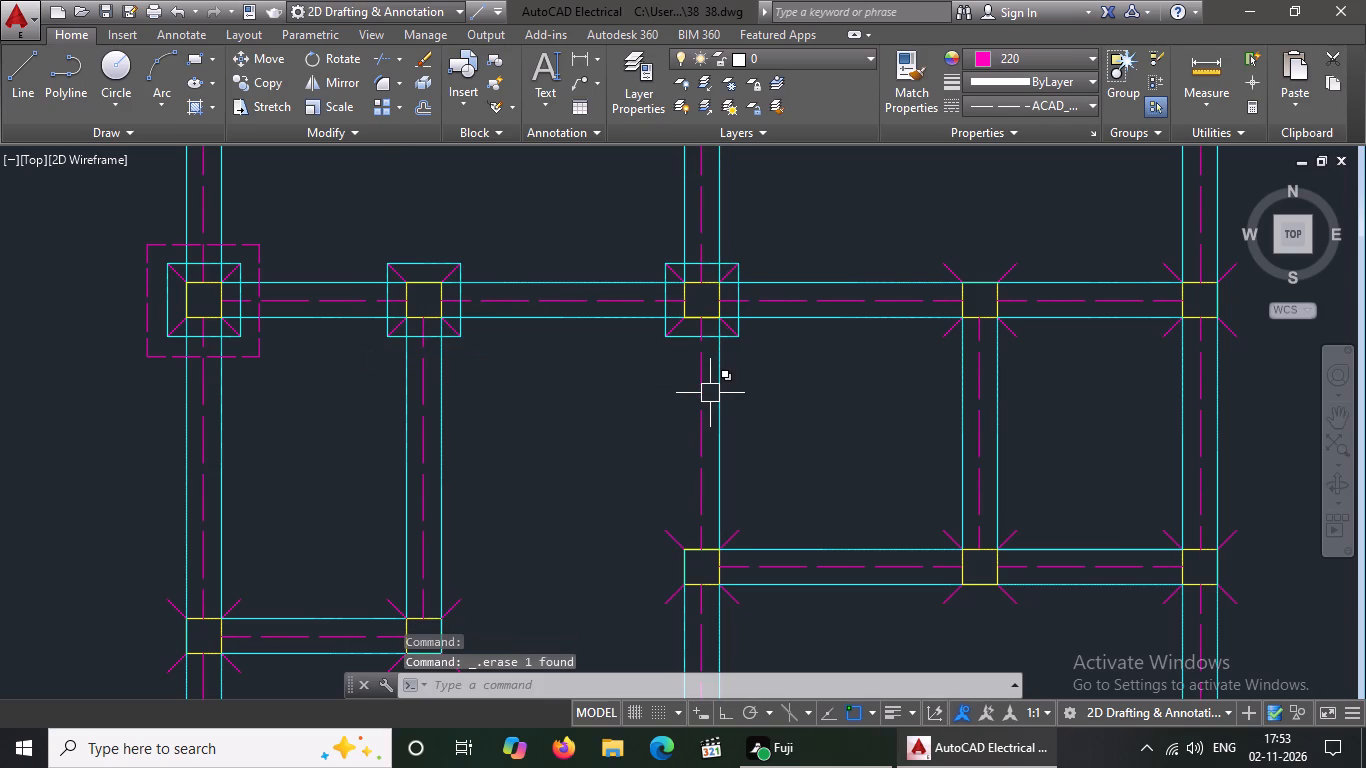
Delete the four dashed magenta outline lines around the leftmost footing in the top row.
scroll(709, 388, down, 3)
scroll(615, 236, up, 3)
click(471, 313)
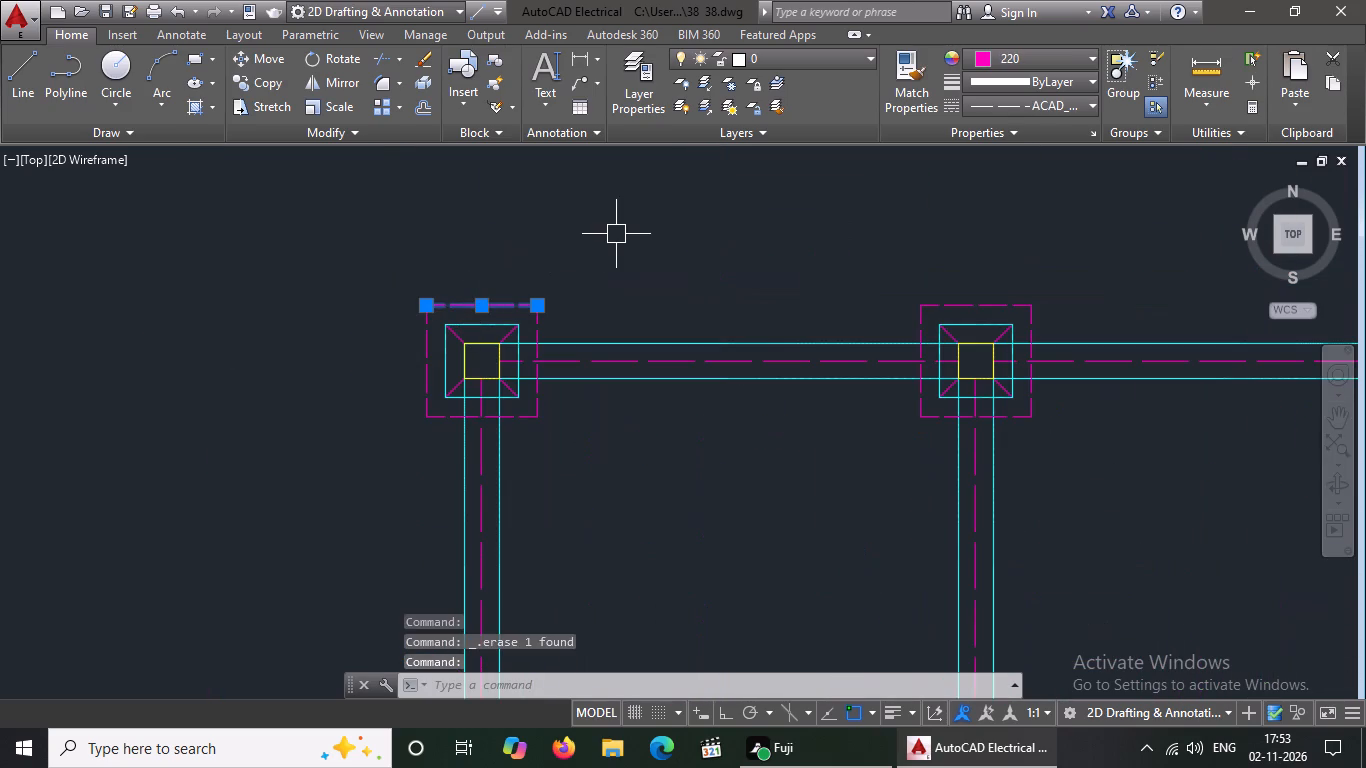
key(Delete)
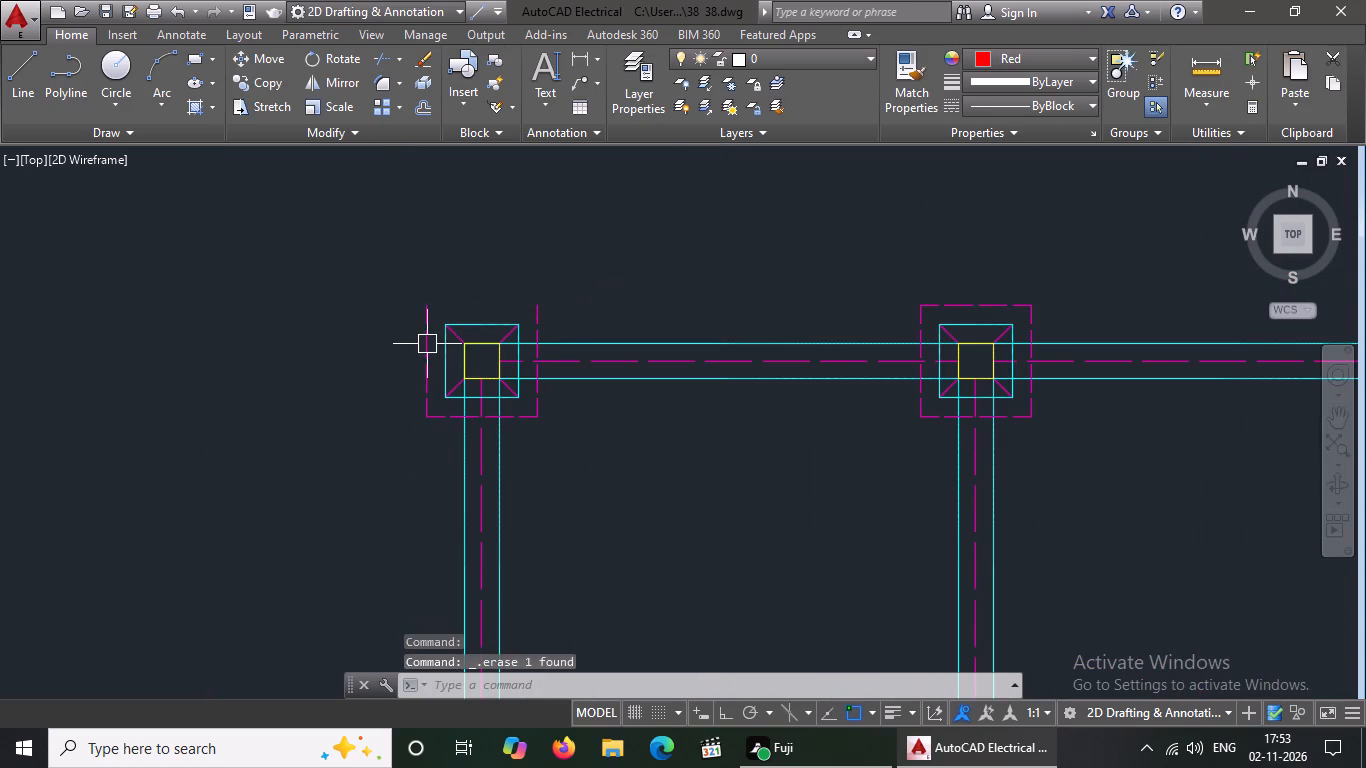
click(428, 343)
key(Delete)
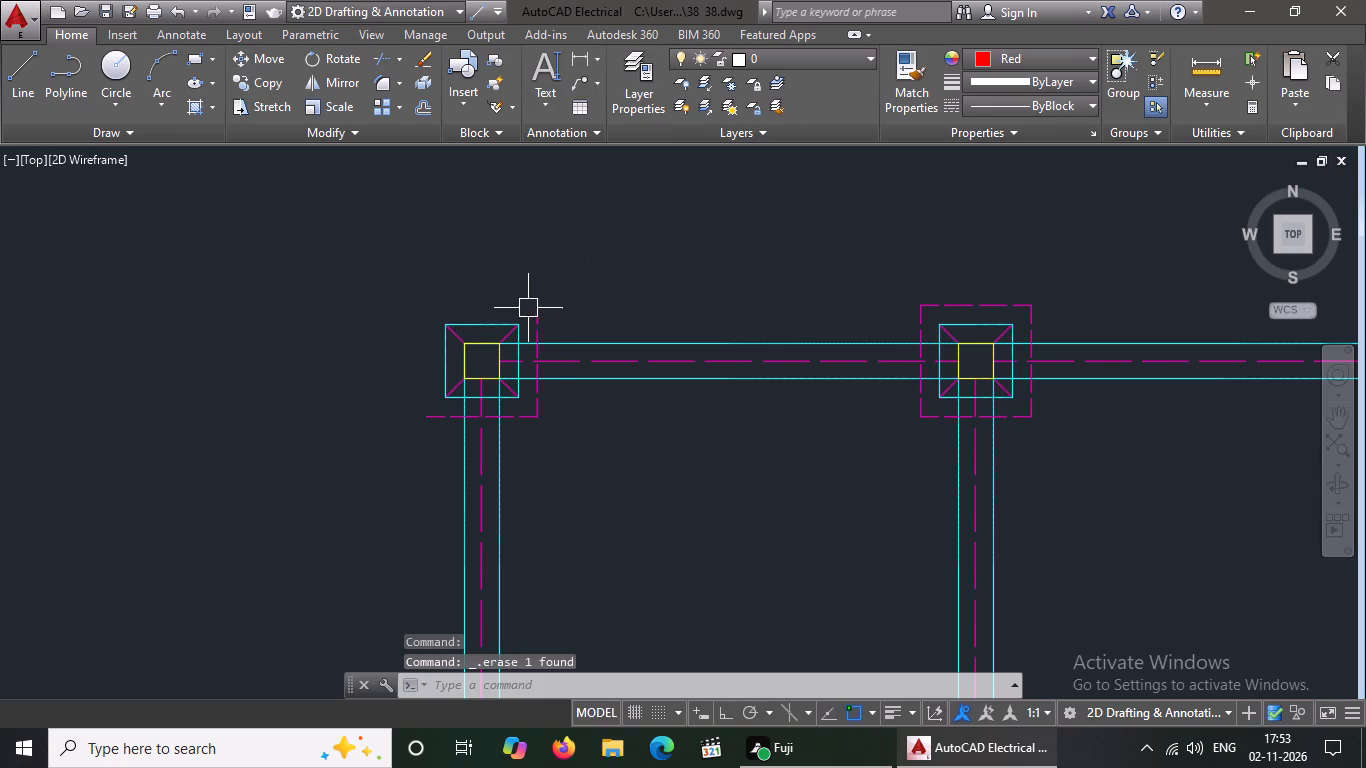
click(534, 319)
key(Delete)
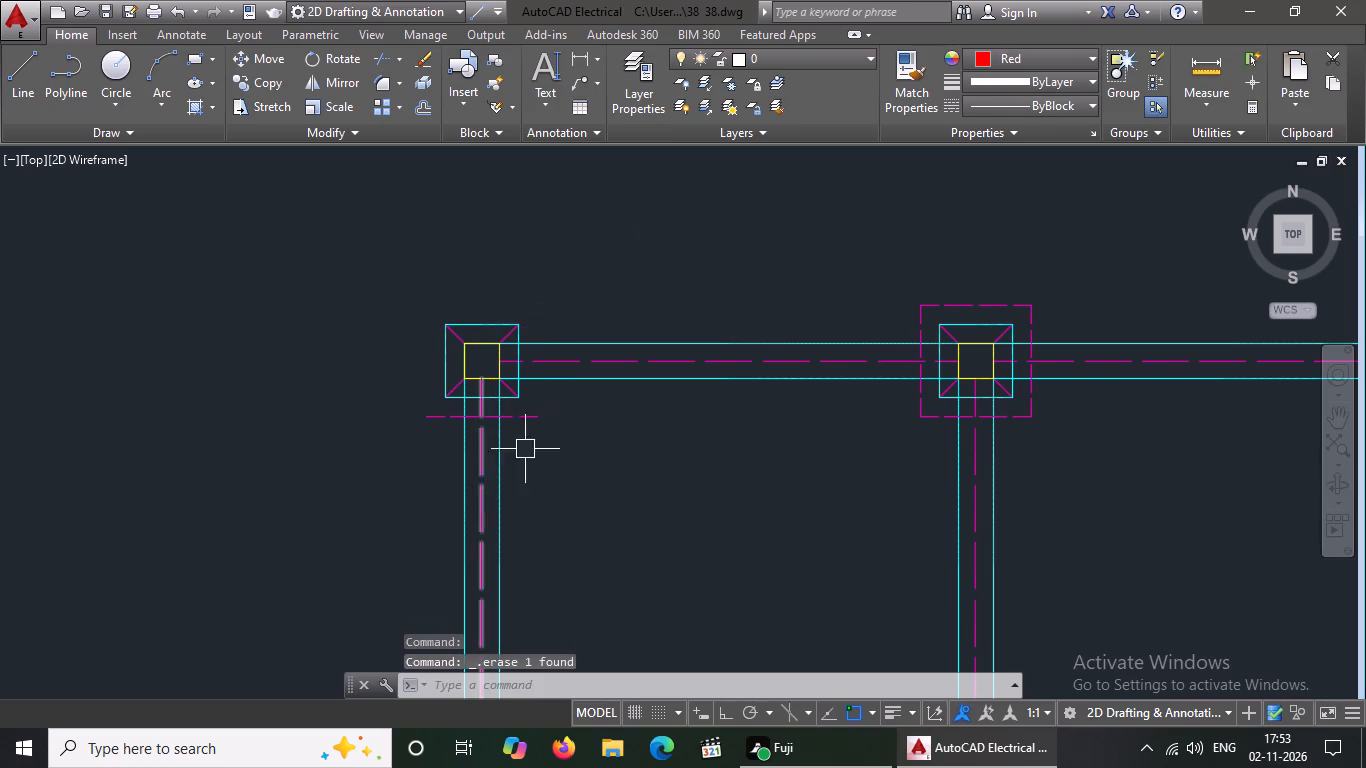
click(531, 424)
key(Delete)
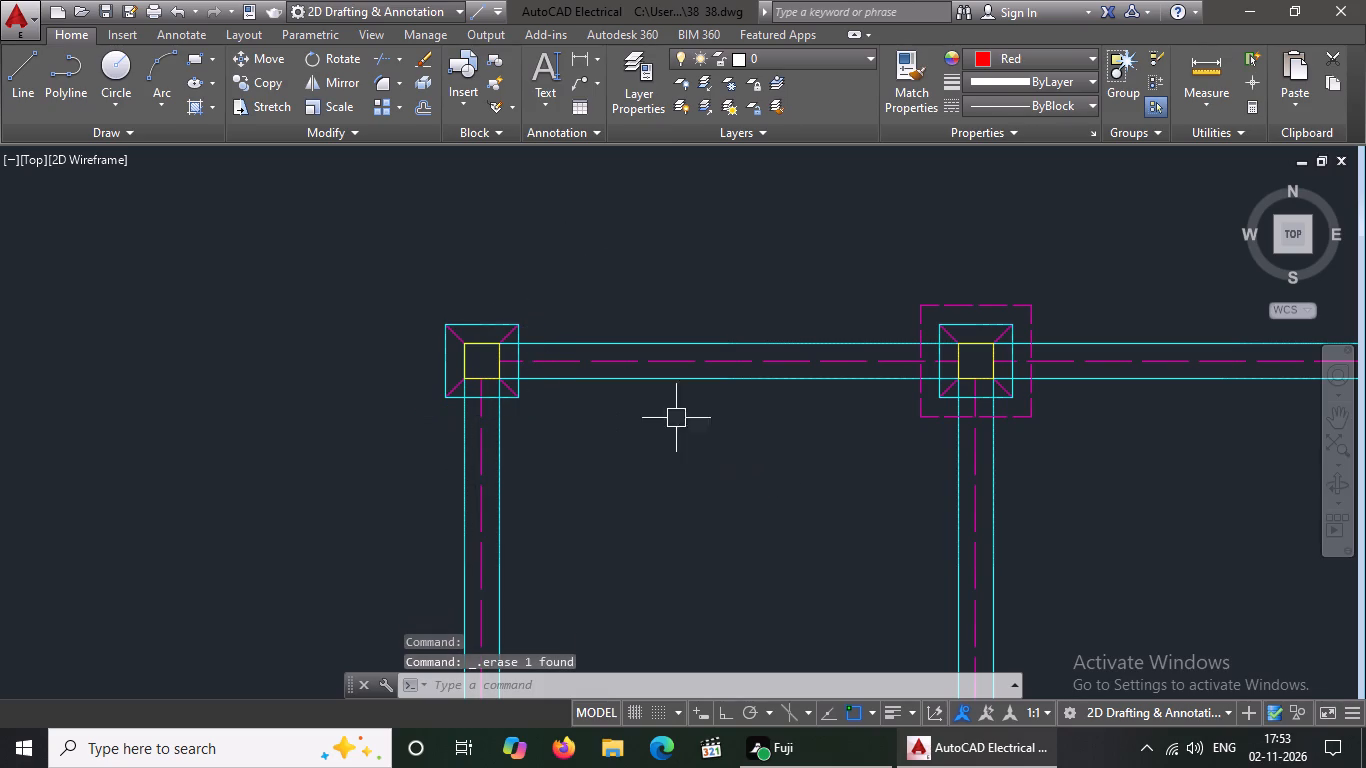
Delete the four cyan outline lines around the leftmost footing in the top row.
click(493, 324)
key(Delete)
click(440, 359)
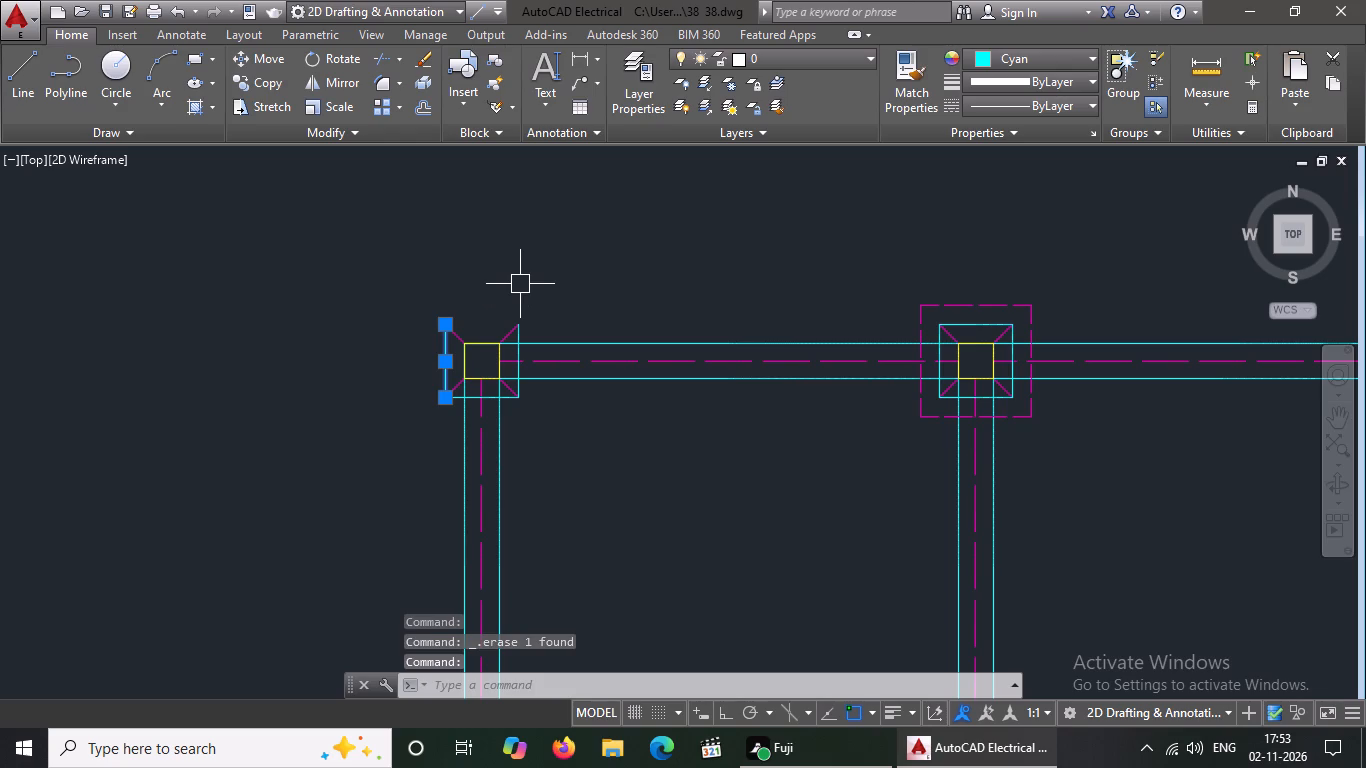
key(Delete)
click(520, 368)
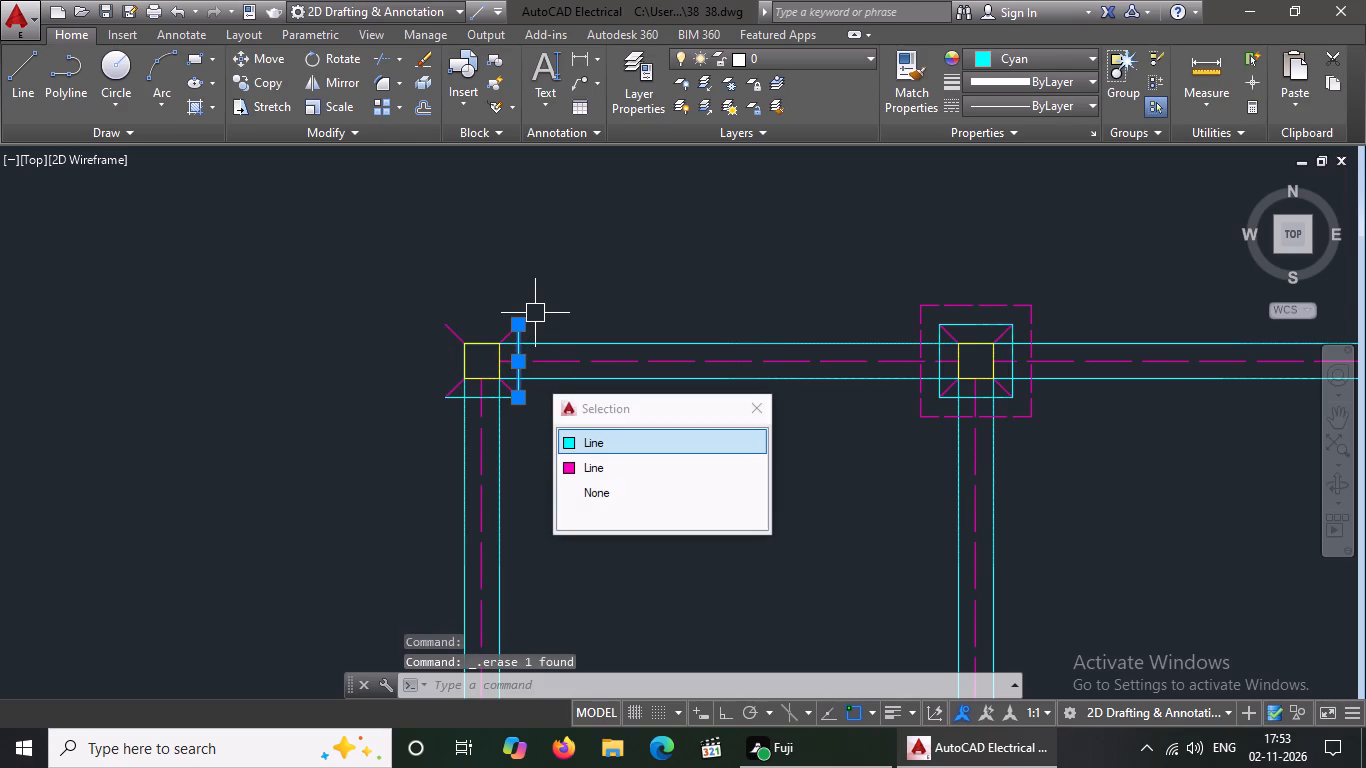
key(Delete)
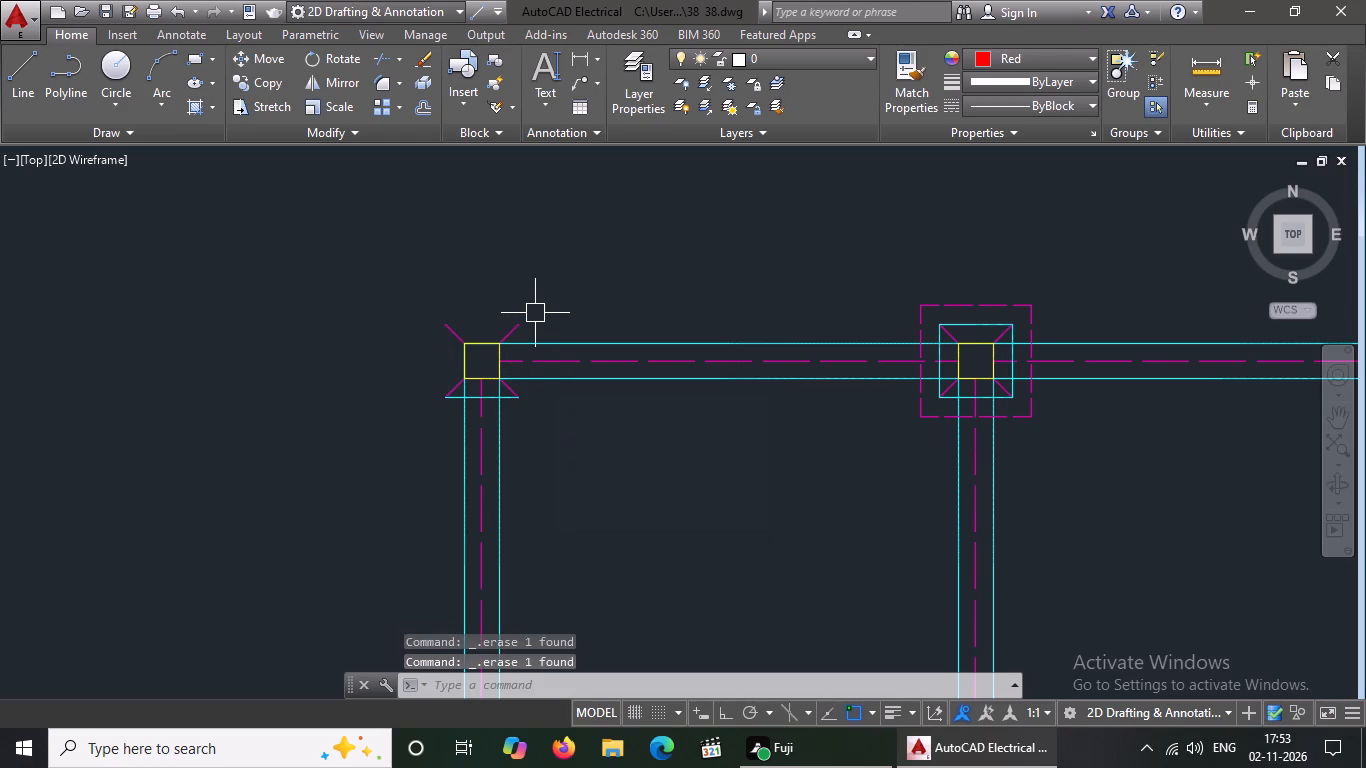
scroll(500, 407, up, 3)
click(503, 361)
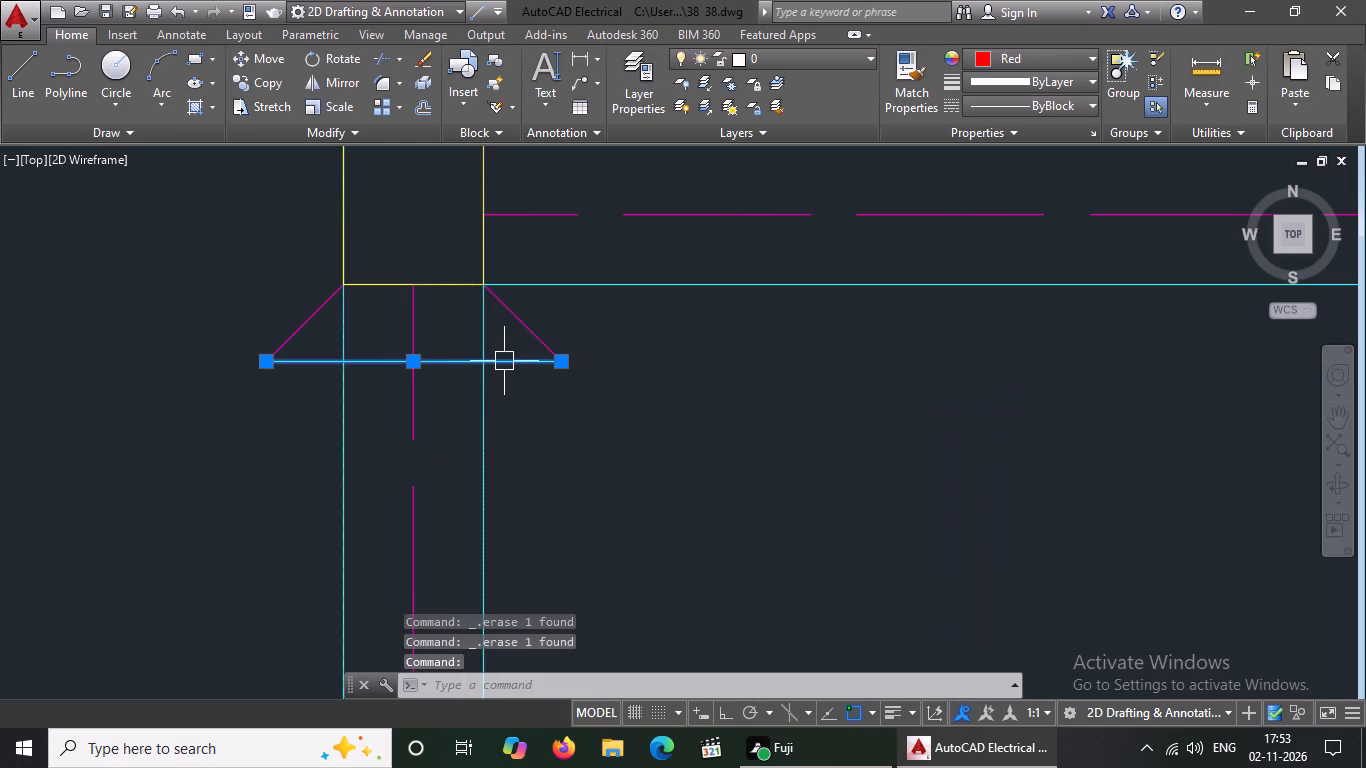
key(Delete)
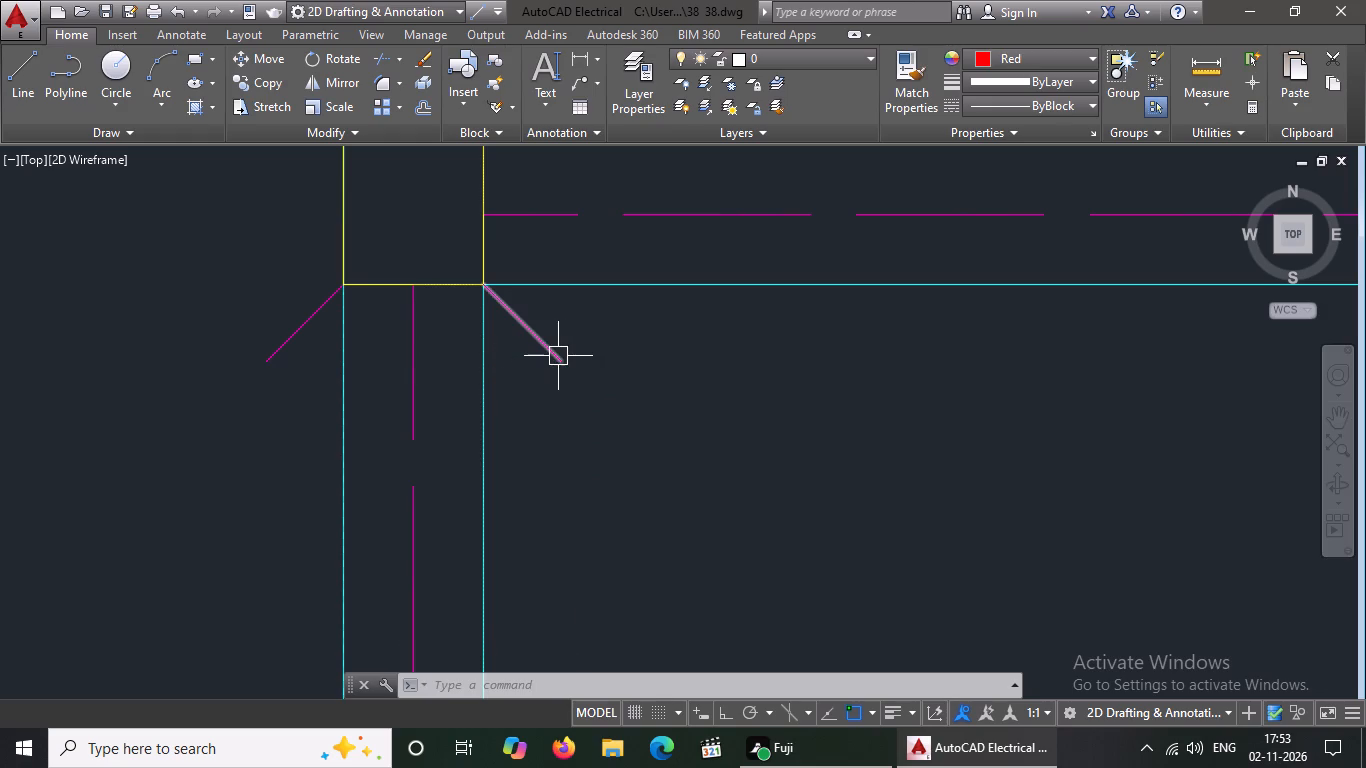
key(Escape)
Delete the four dashed magenta outline lines around the middle footing in the top row.
scroll(460, 364, down, 4)
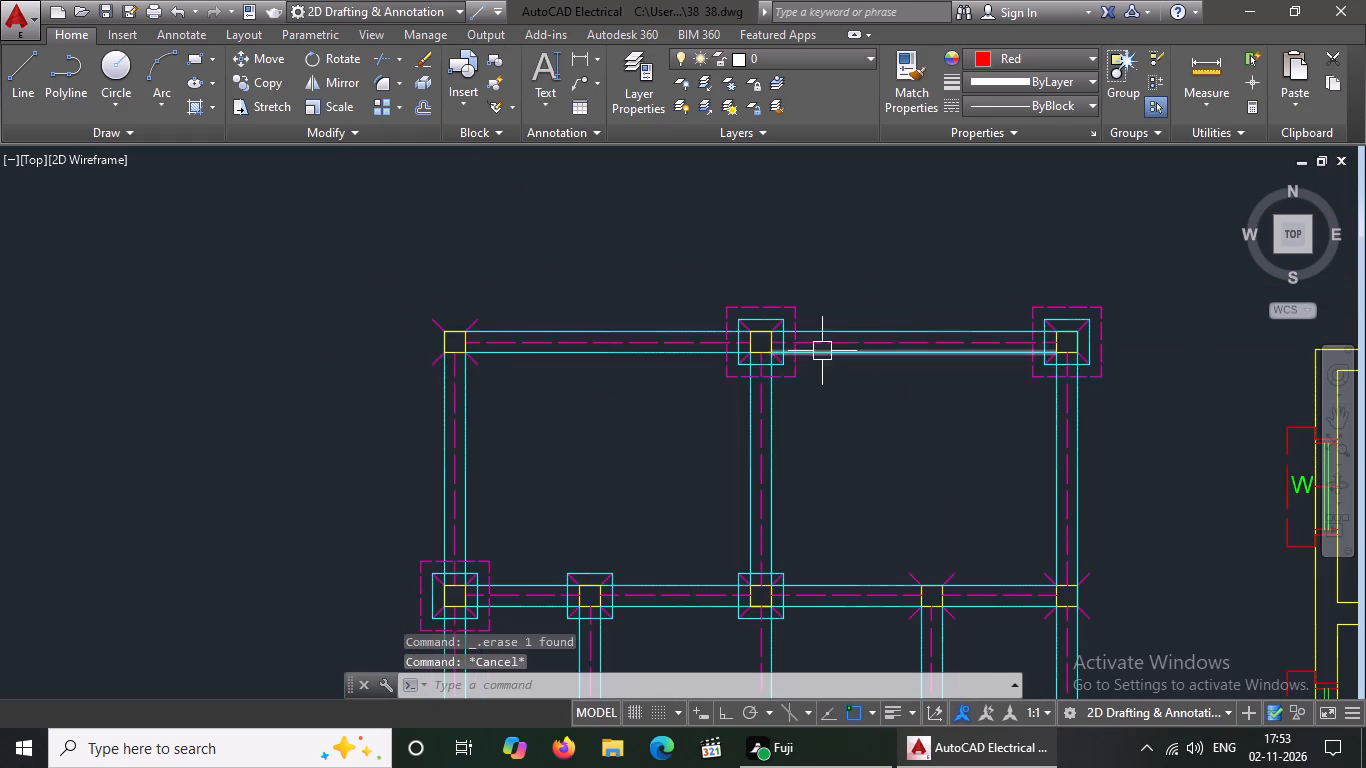
scroll(817, 334, up, 2)
click(687, 269)
key(Delete)
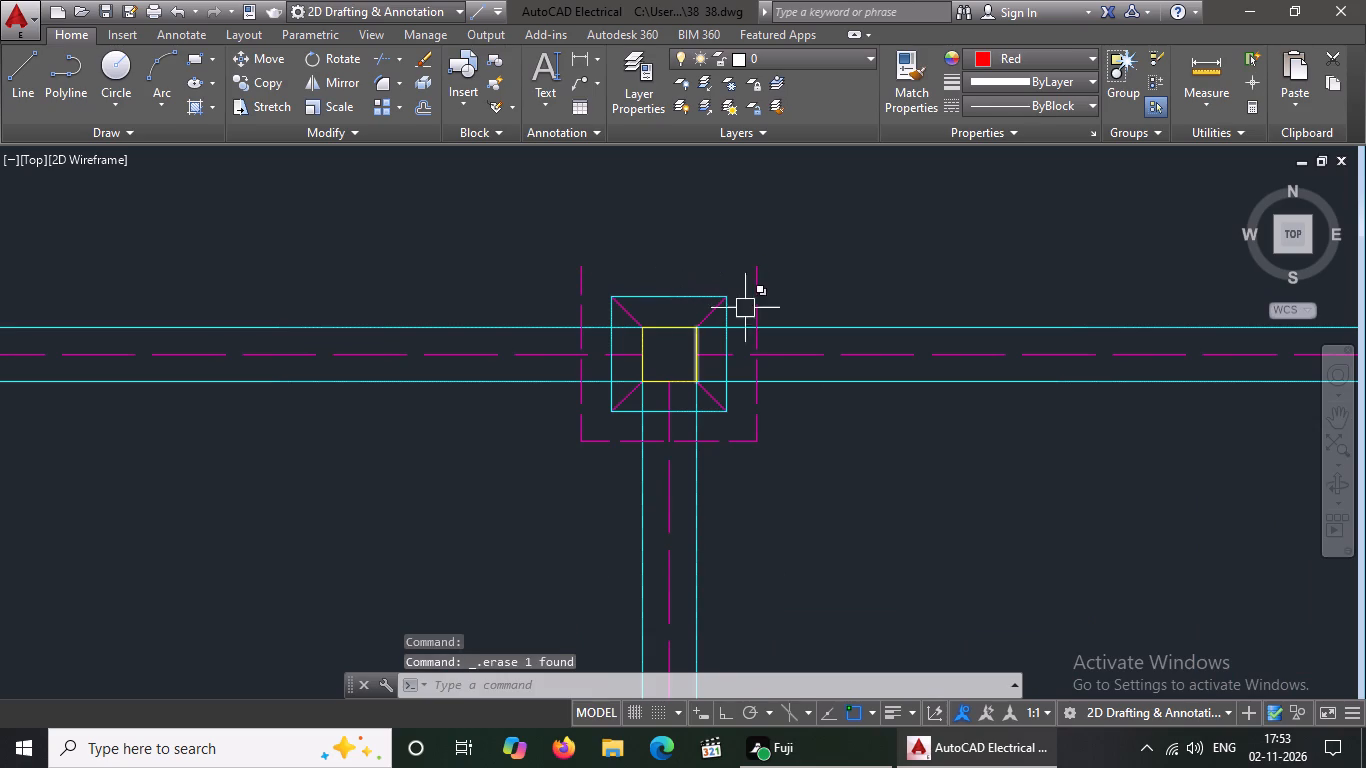
click(760, 289)
key(Delete)
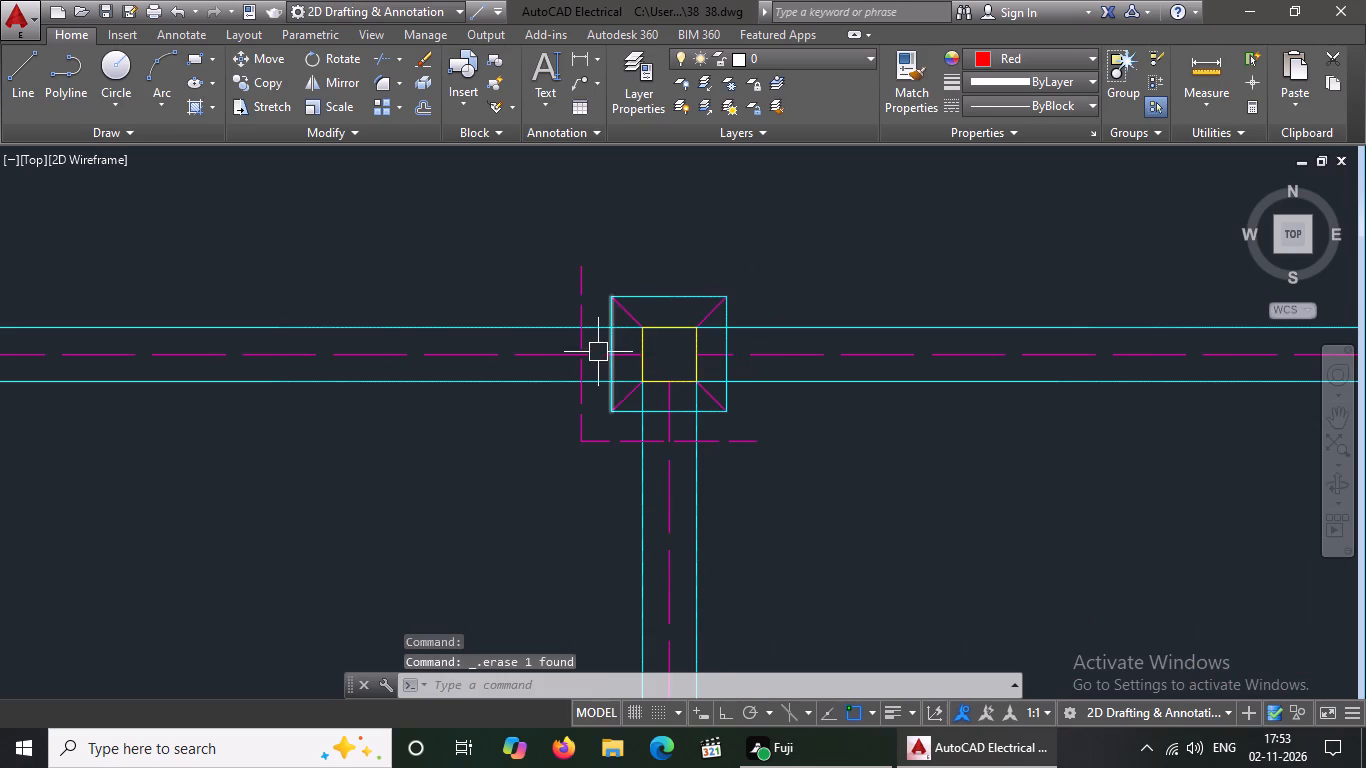
click(576, 393)
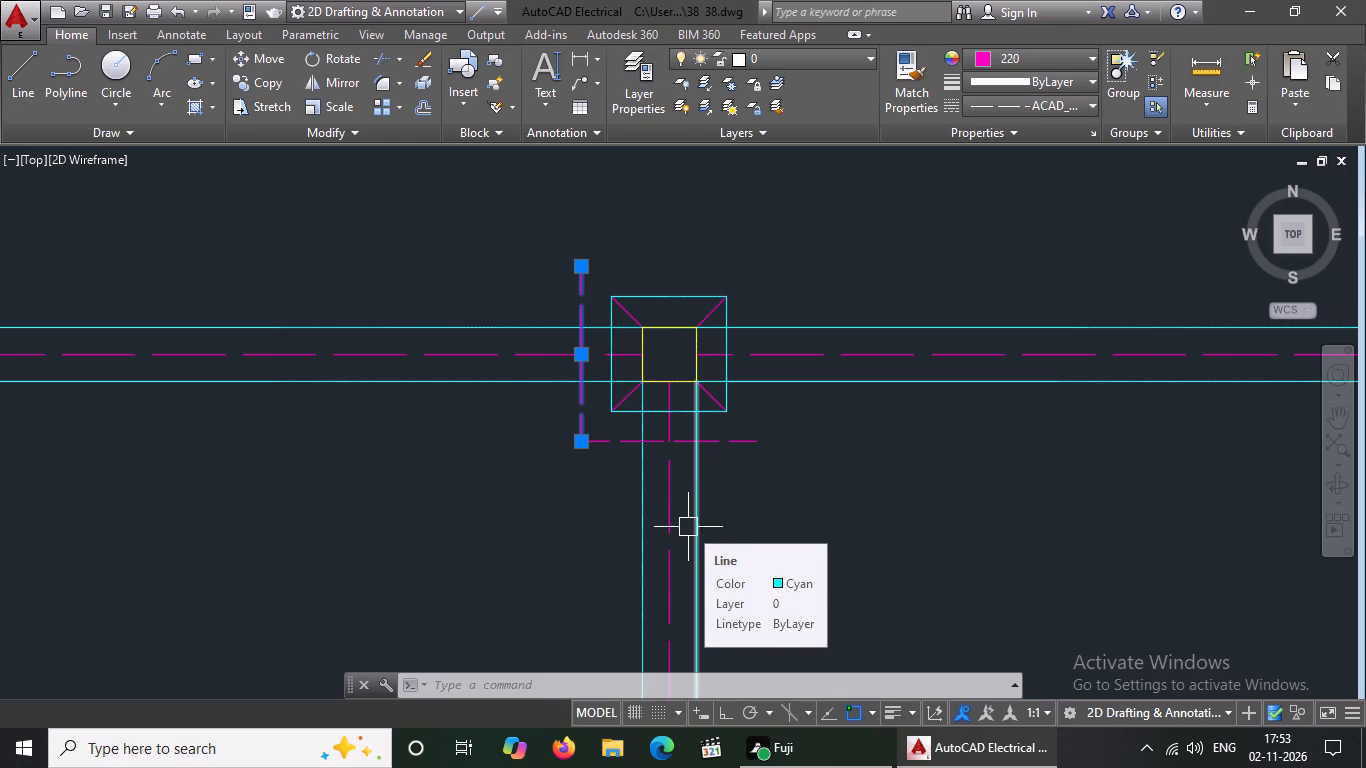
key(Delete)
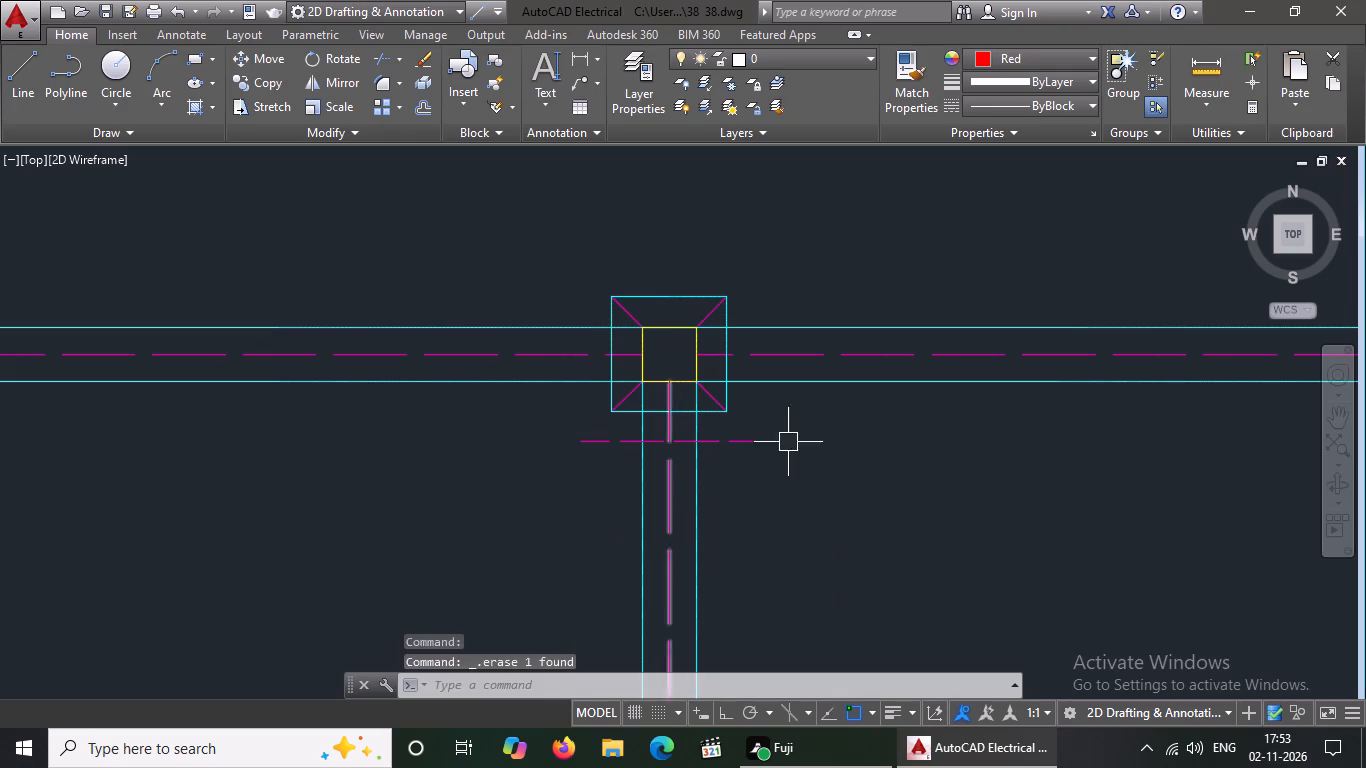
click(738, 444)
key(Delete)
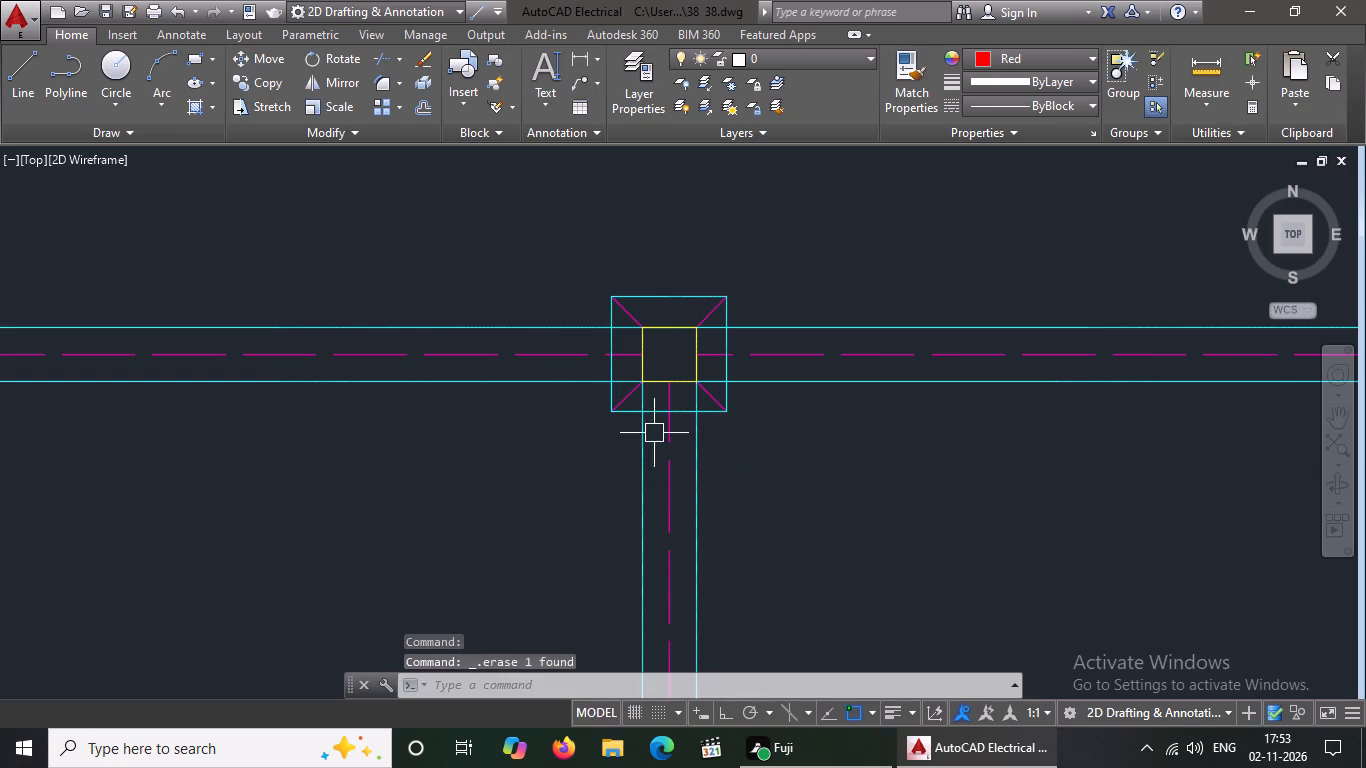
Delete the four cyan outline lines around the middle footing in the top row.
click(672, 409)
key(Delete)
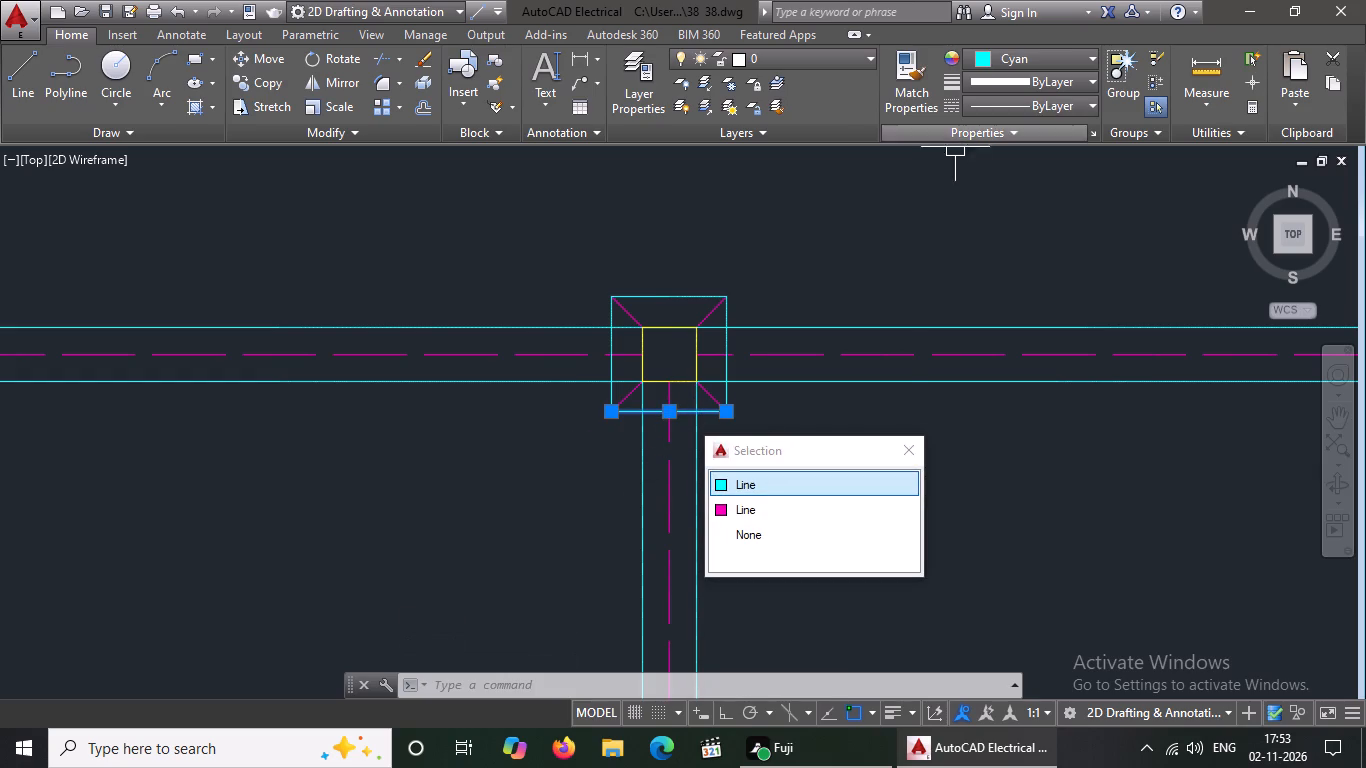
key(Delete)
scroll(609, 324, down, 3)
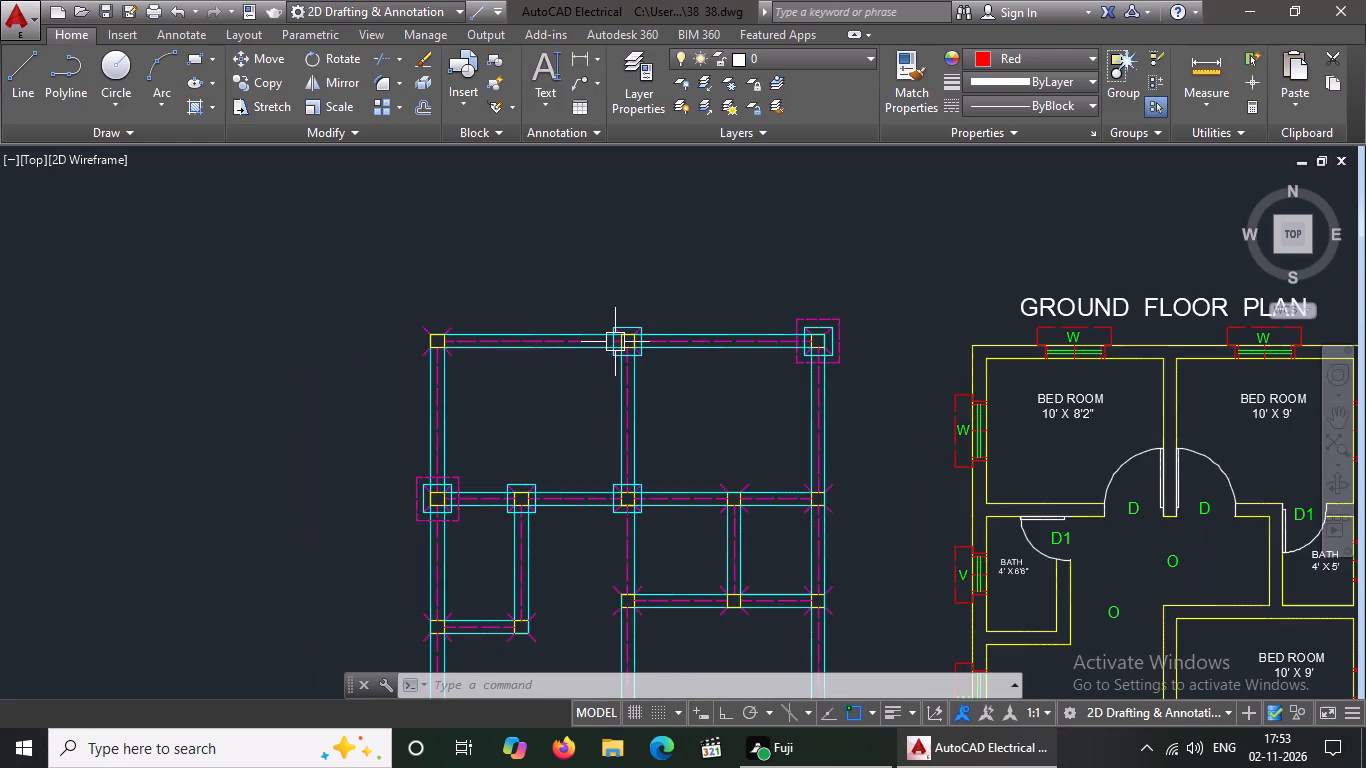
scroll(623, 332, up, 3)
click(633, 314)
key(Delete)
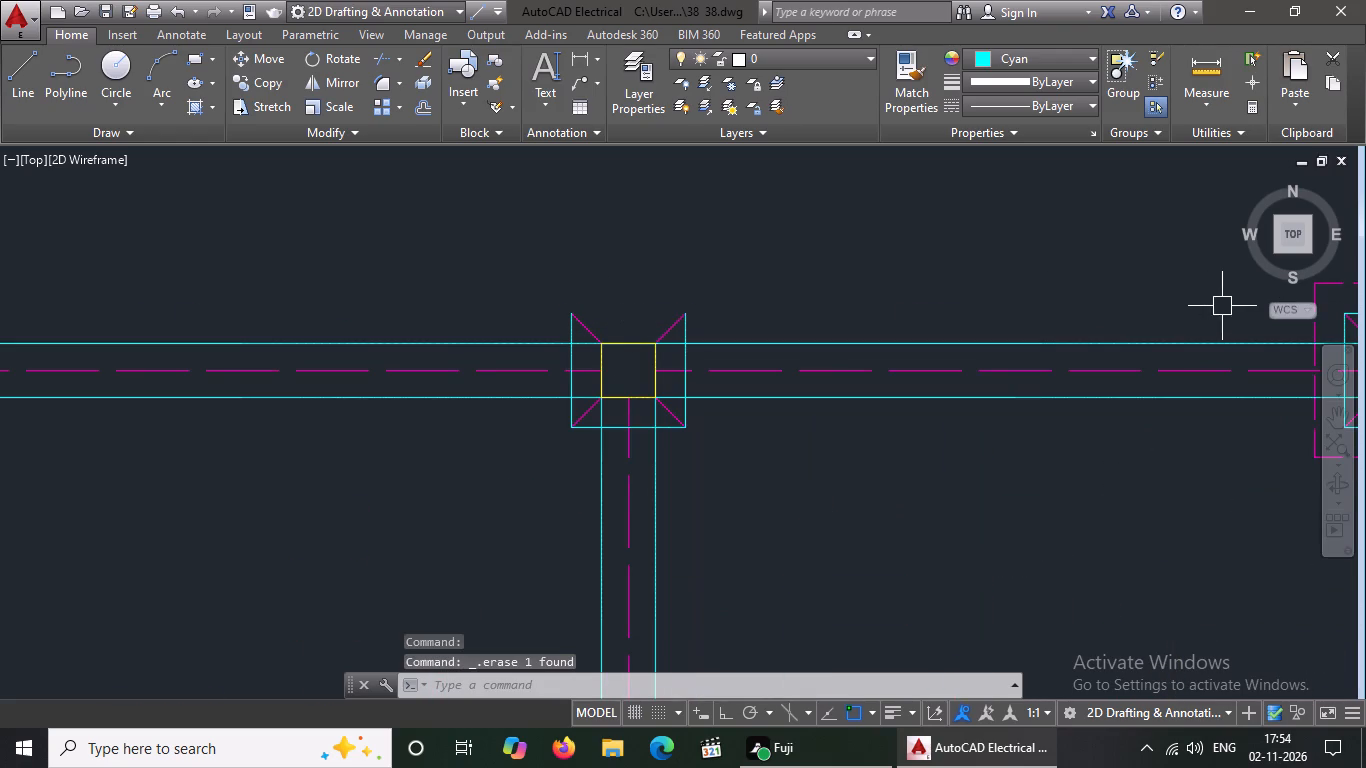
click(573, 381)
key(Delete)
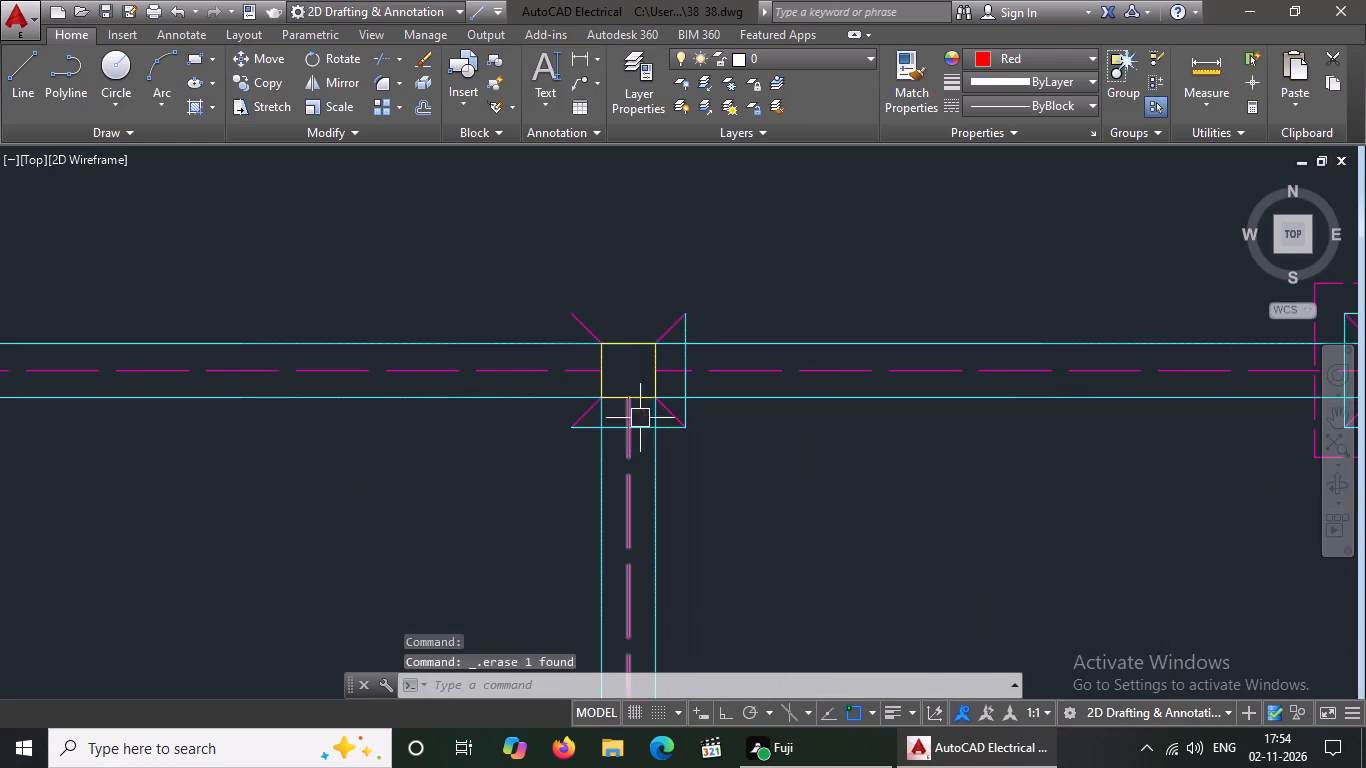
click(674, 424)
key(Delete)
click(682, 406)
key(Delete)
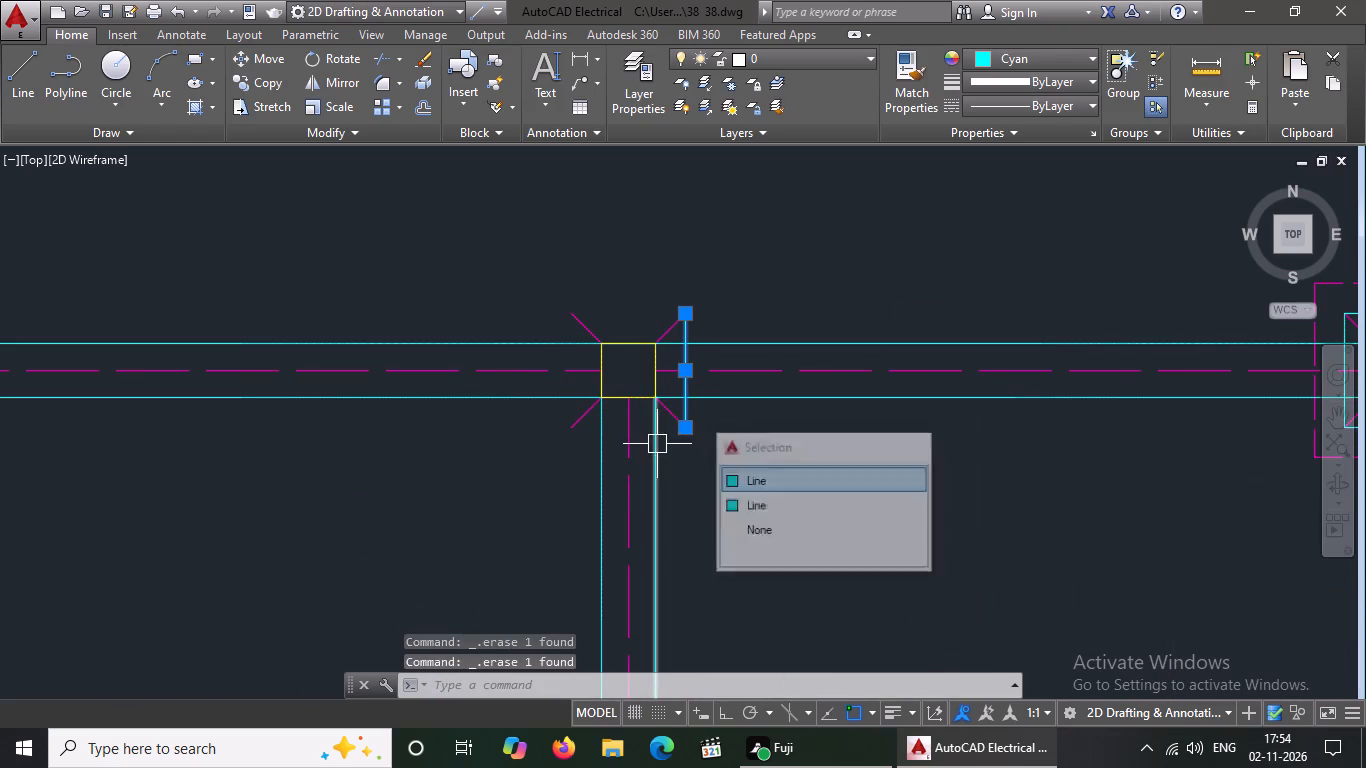
key(Delete)
Delete the upper dashed magenta outline line of the rightmost footing in the top row.
scroll(660, 420, down, 5)
scroll(743, 412, up, 4)
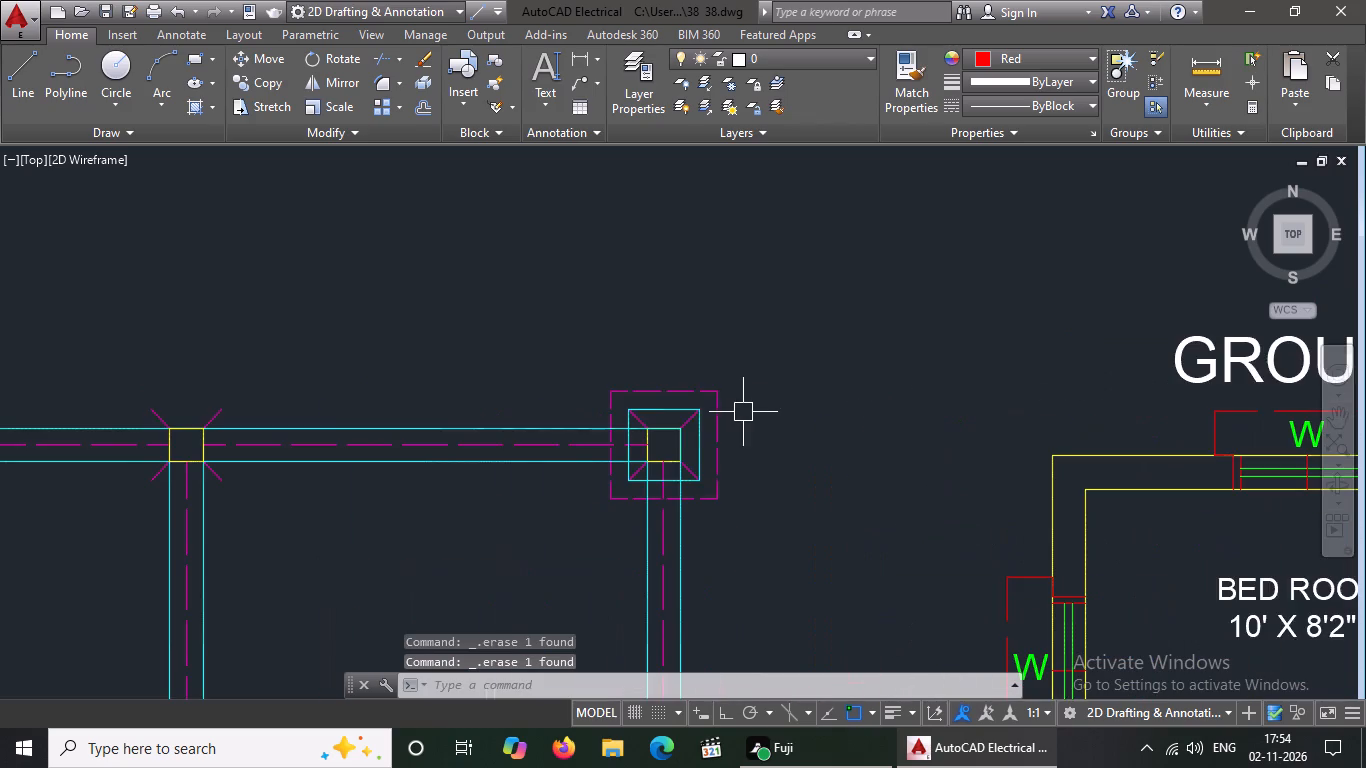
click(700, 386)
scroll(700, 386, up, 1)
key(Delete)
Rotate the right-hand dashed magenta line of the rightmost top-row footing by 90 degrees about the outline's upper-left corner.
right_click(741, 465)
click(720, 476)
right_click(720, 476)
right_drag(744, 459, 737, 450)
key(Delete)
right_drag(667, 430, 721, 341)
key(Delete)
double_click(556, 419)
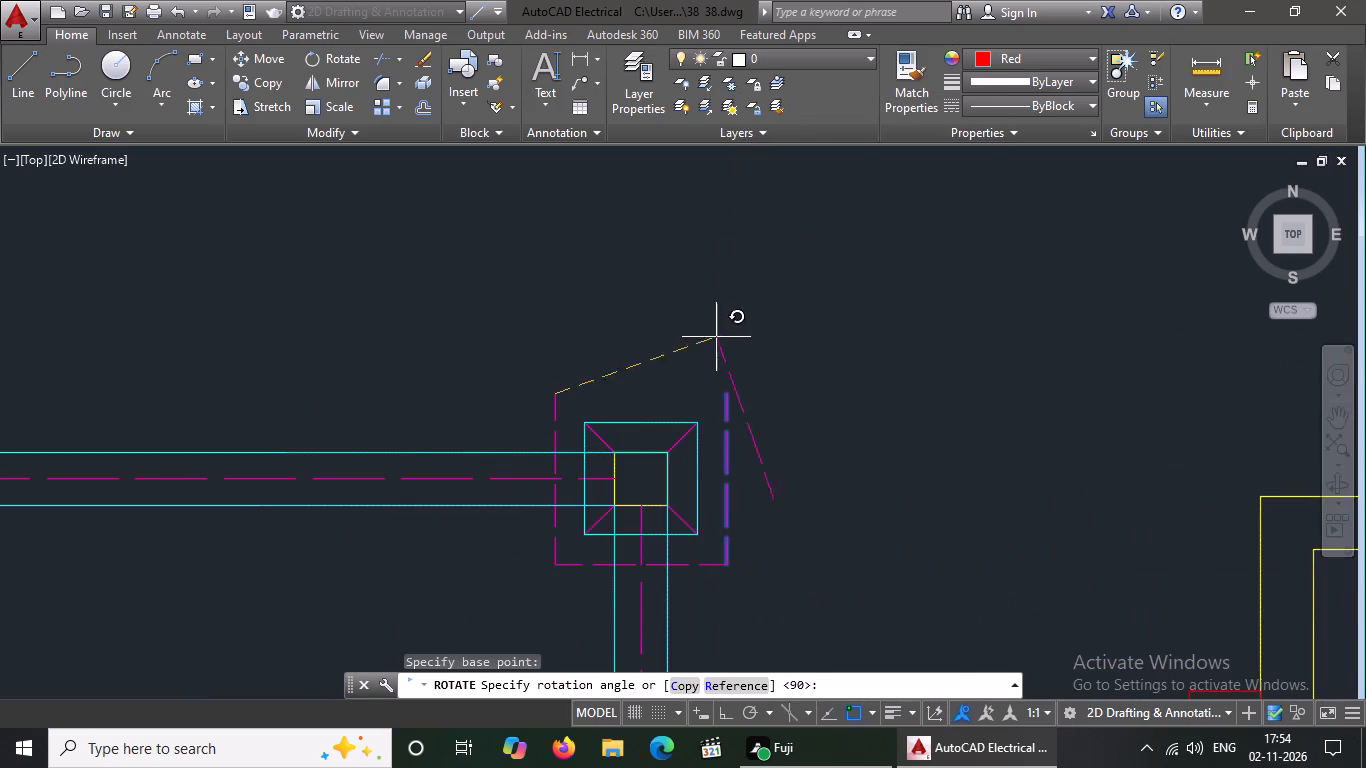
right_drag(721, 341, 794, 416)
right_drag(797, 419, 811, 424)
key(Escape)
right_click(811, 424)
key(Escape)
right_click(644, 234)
Delete the stray horizontal dashed magenta line above the rightmost footing in the top row.
click(648, 221)
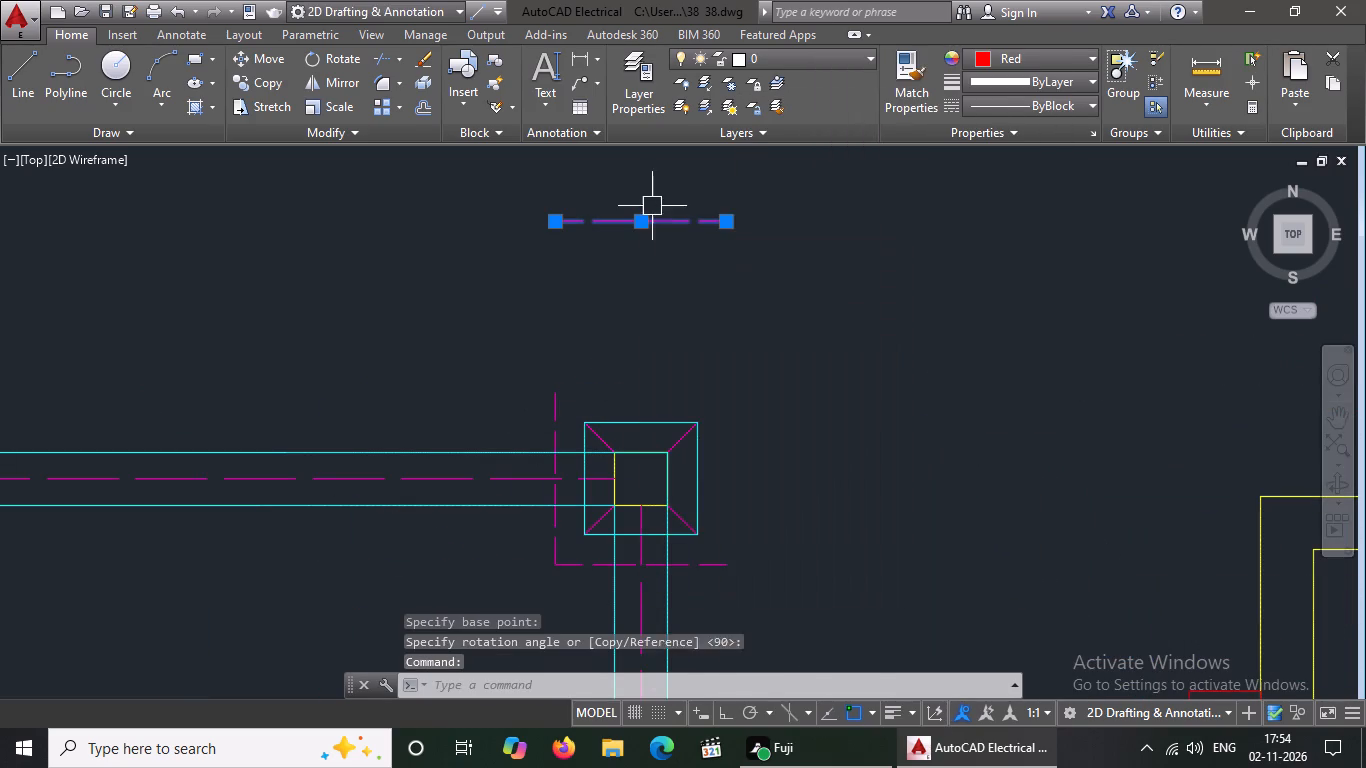
right_click(652, 203)
right_drag(764, 279, 773, 286)
key(Delete)
key(Delete)
click(568, 312)
right_click(568, 312)
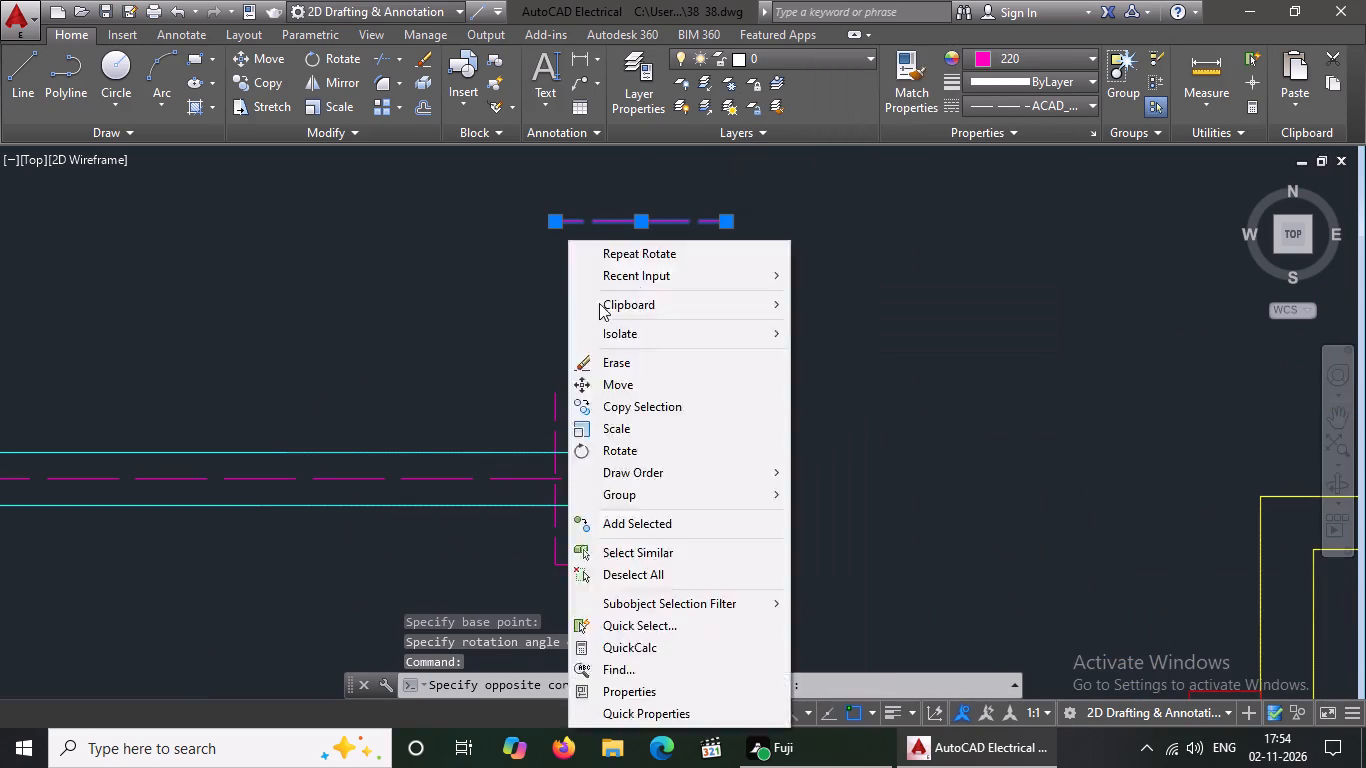
click(823, 214)
right_click(824, 214)
right_drag(712, 219, 699, 215)
right_click(697, 213)
click(697, 213)
right_drag(697, 213, 644, 216)
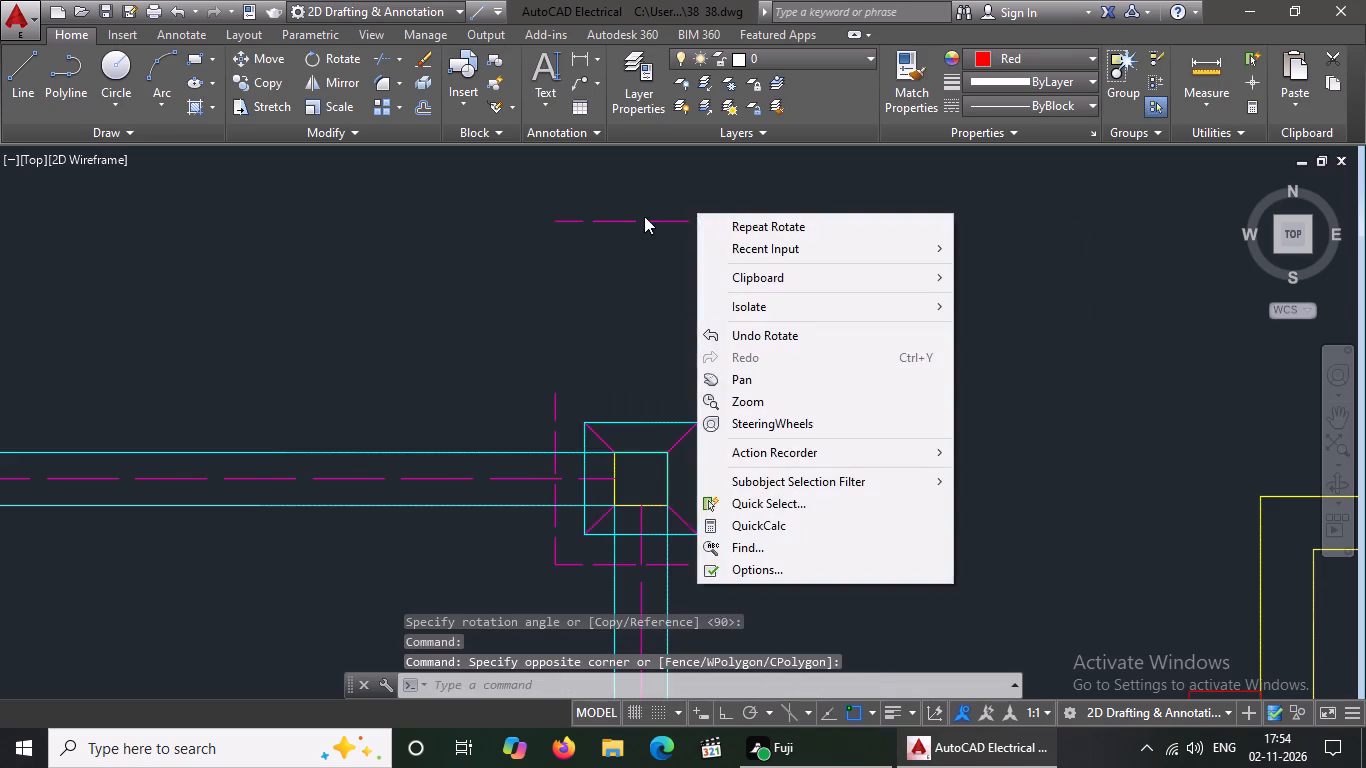
right_drag(644, 216, 643, 215)
click(643, 215)
right_drag(643, 222, 1151, 150)
right_drag(1156, 139, 1088, 95)
right_drag(996, 82, 987, 85)
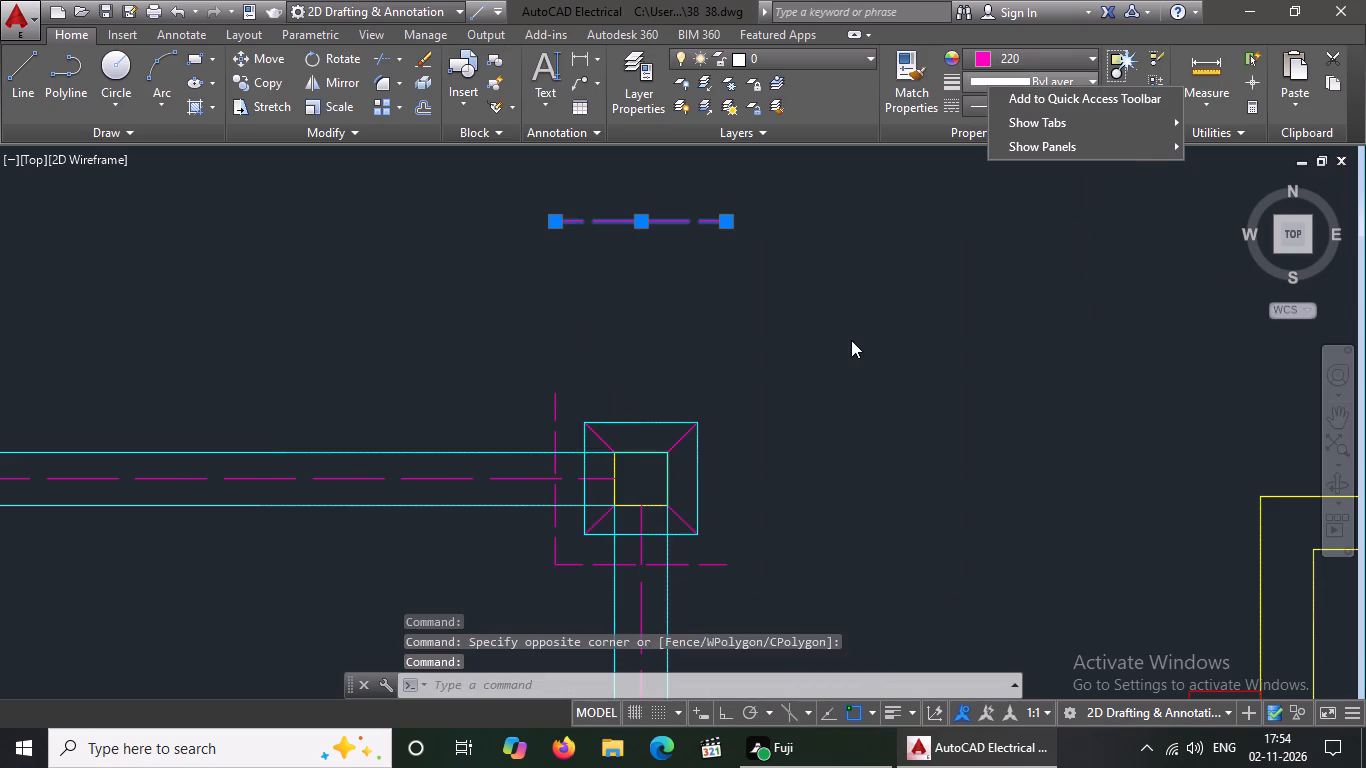
click(428, 54)
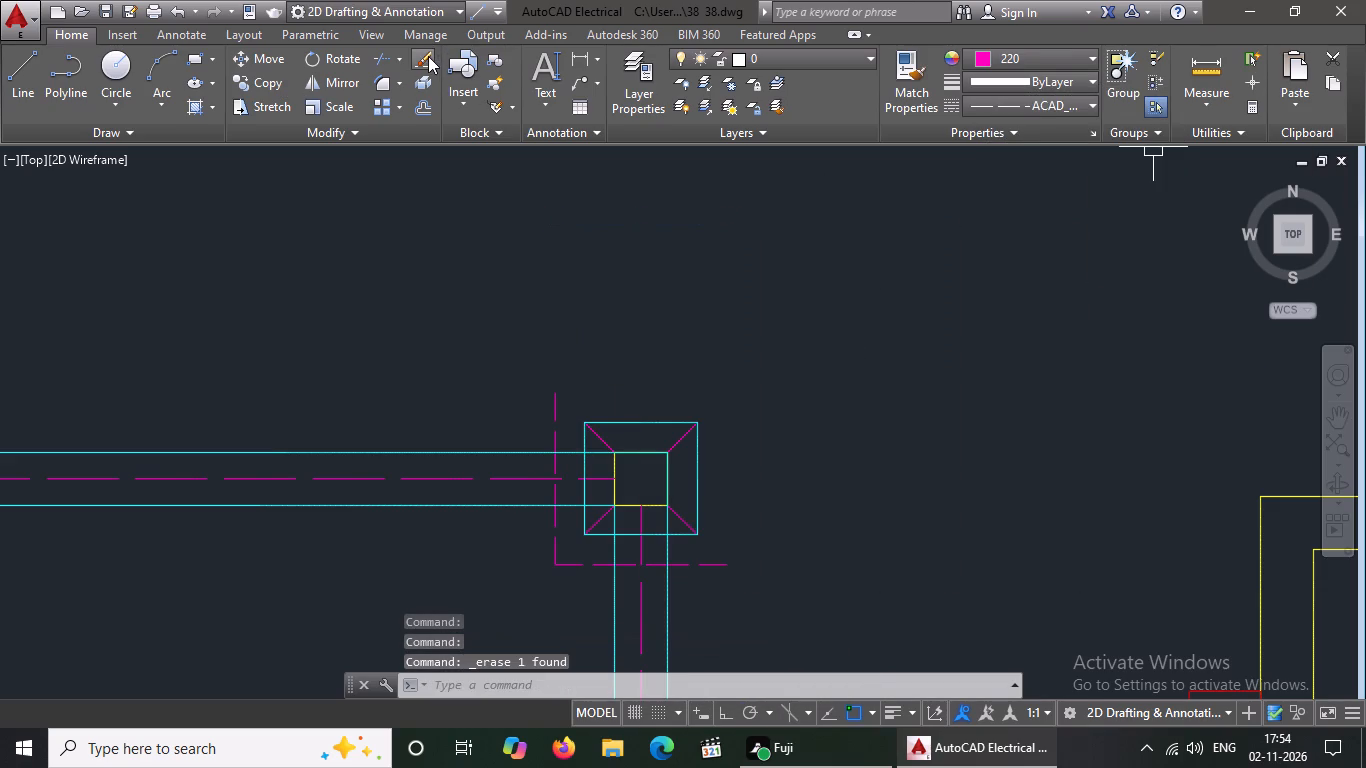
Delete the remaining left-hand and lower dashed magenta outline lines of the rightmost footing in the top row.
right_drag(487, 176, 356, 134)
click(566, 407)
click(541, 415)
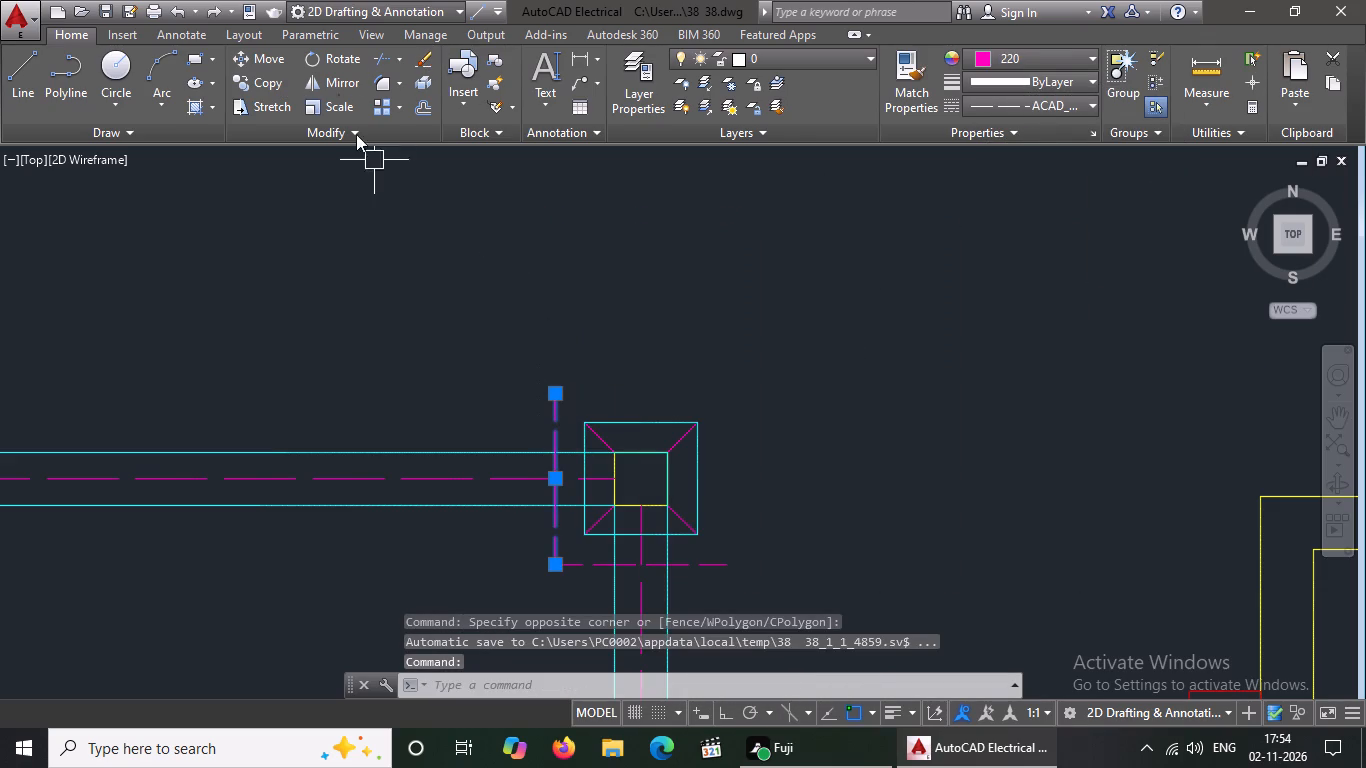
right_drag(356, 134, 436, 73)
right_click(436, 73)
right_click(437, 65)
click(419, 50)
right_drag(427, 80, 467, 271)
right_drag(510, 474, 580, 567)
right_click(582, 571)
right_drag(578, 571, 570, 561)
right_click(568, 560)
click(567, 559)
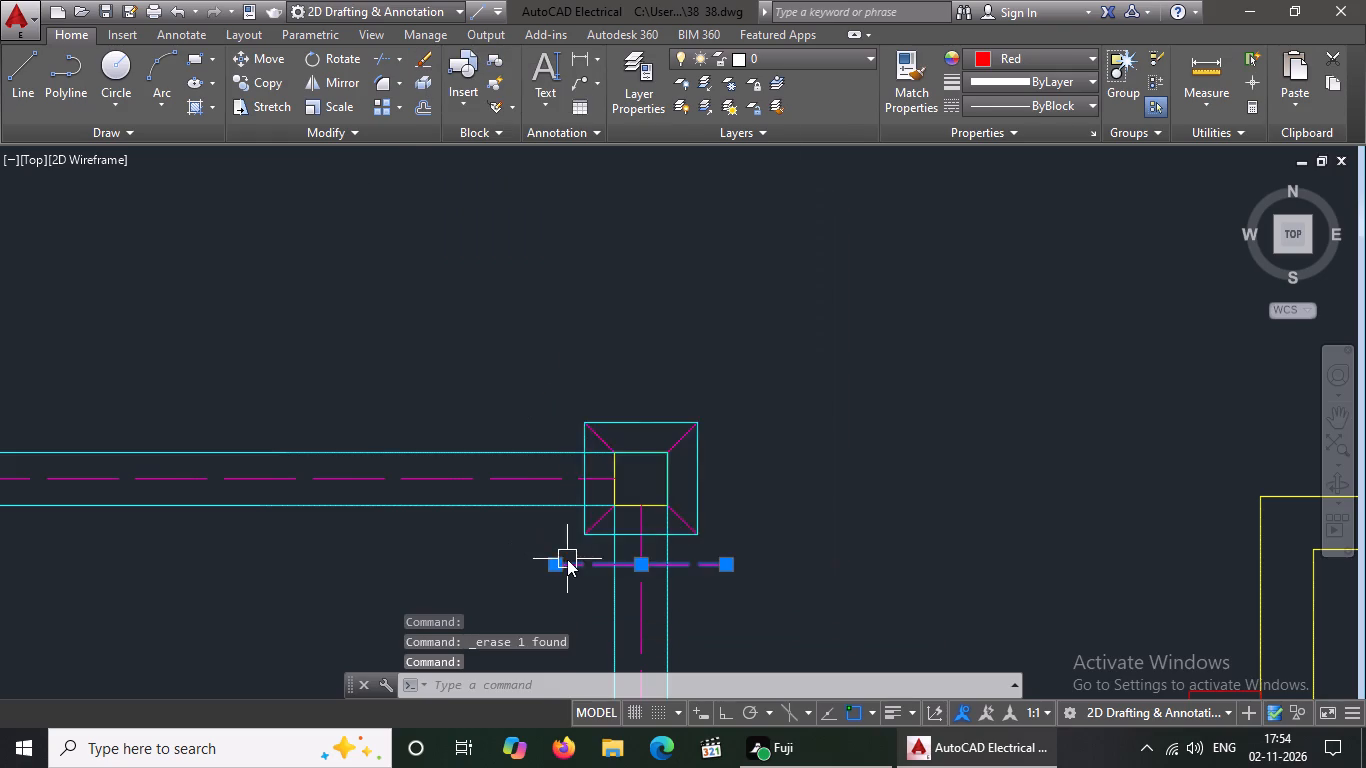
right_click(566, 559)
right_drag(512, 437, 502, 393)
right_drag(420, 196, 434, 150)
right_drag(445, 97, 445, 84)
click(416, 63)
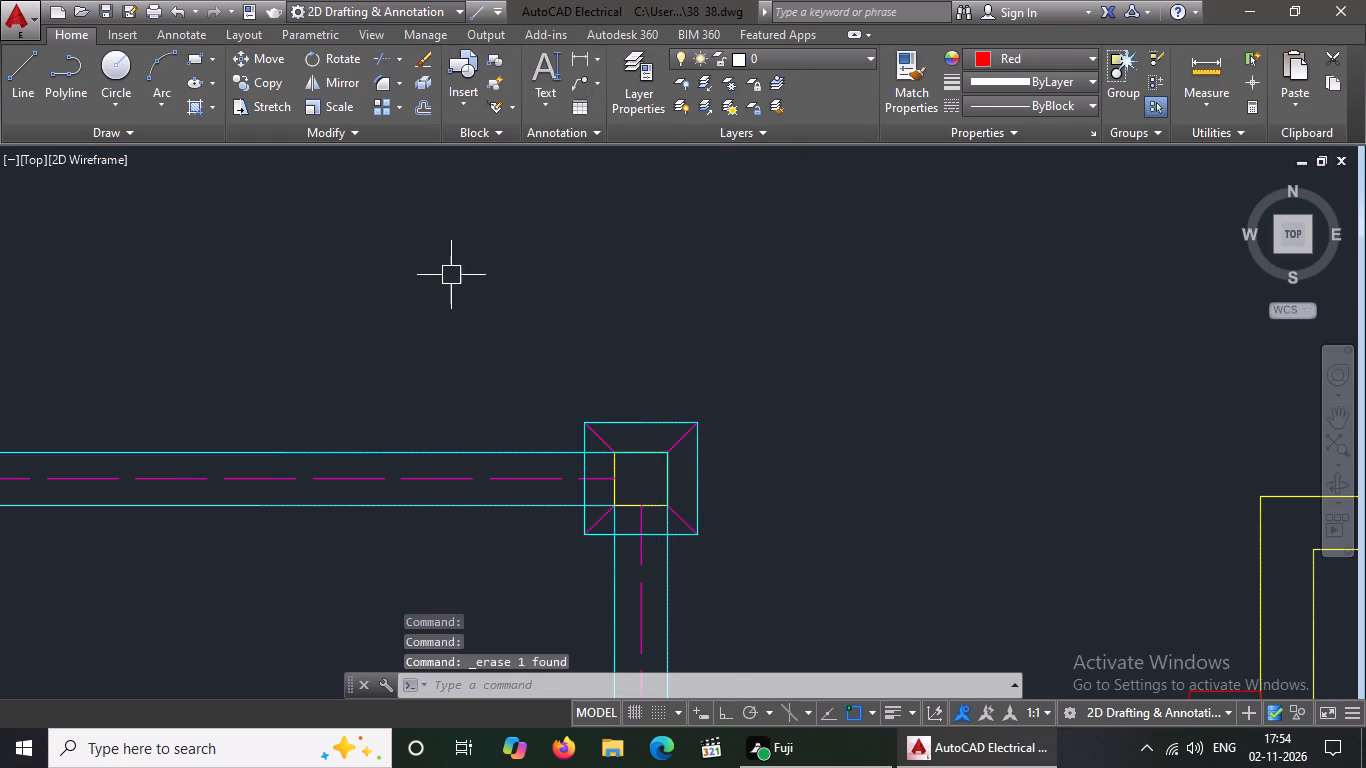
right_click(454, 283)
key(Escape)
key(Escape)
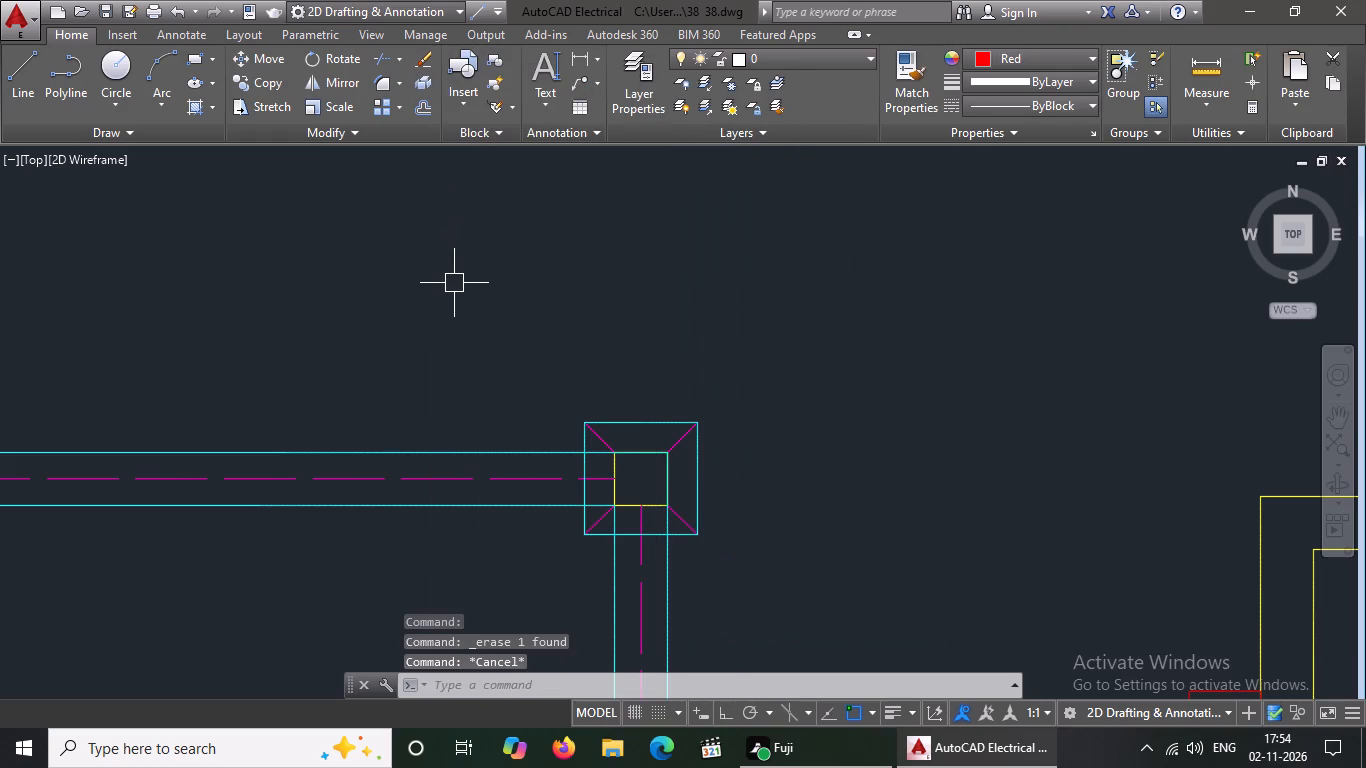
right_click(454, 283)
right_click(454, 283)
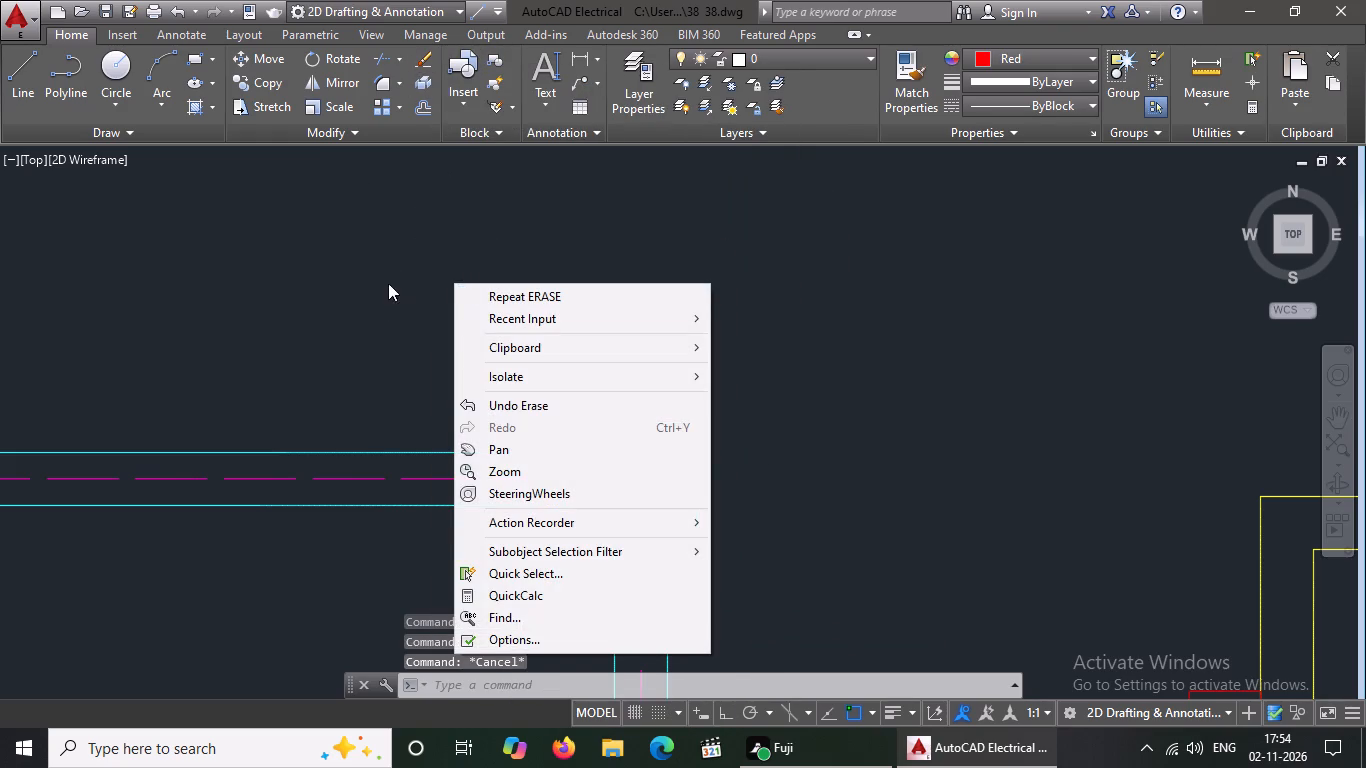
click(388, 283)
Delete the four cyan outline lines around the rightmost footing in the top row.
click(556, 418)
click(620, 426)
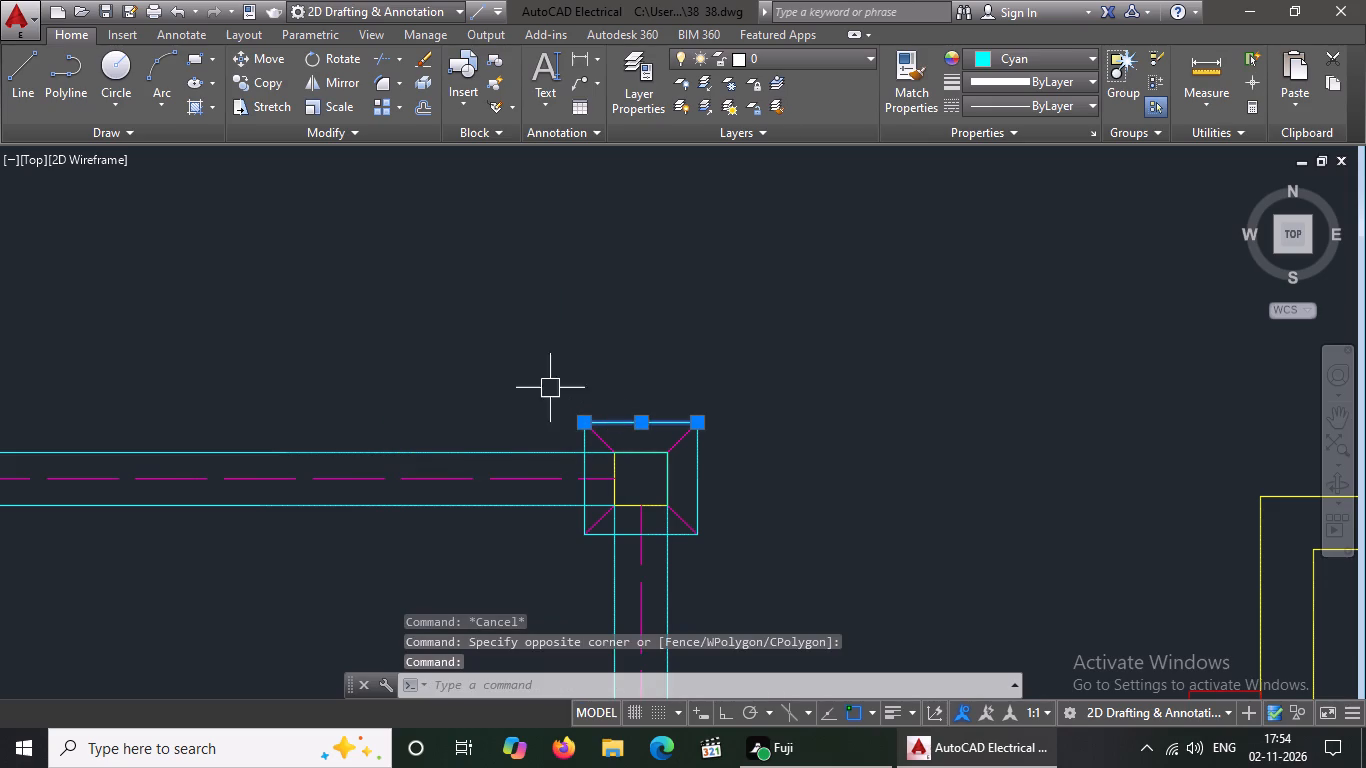
right_click(440, 33)
click(428, 57)
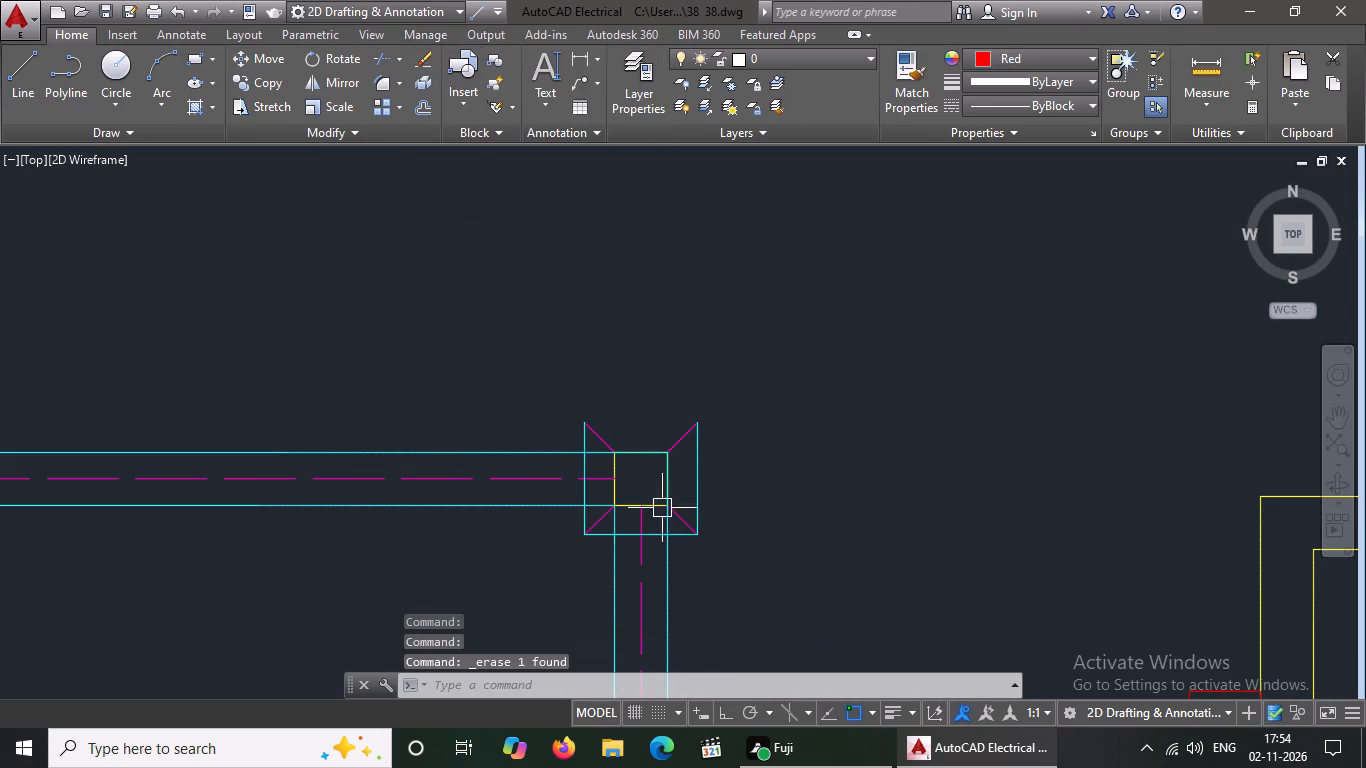
click(689, 466)
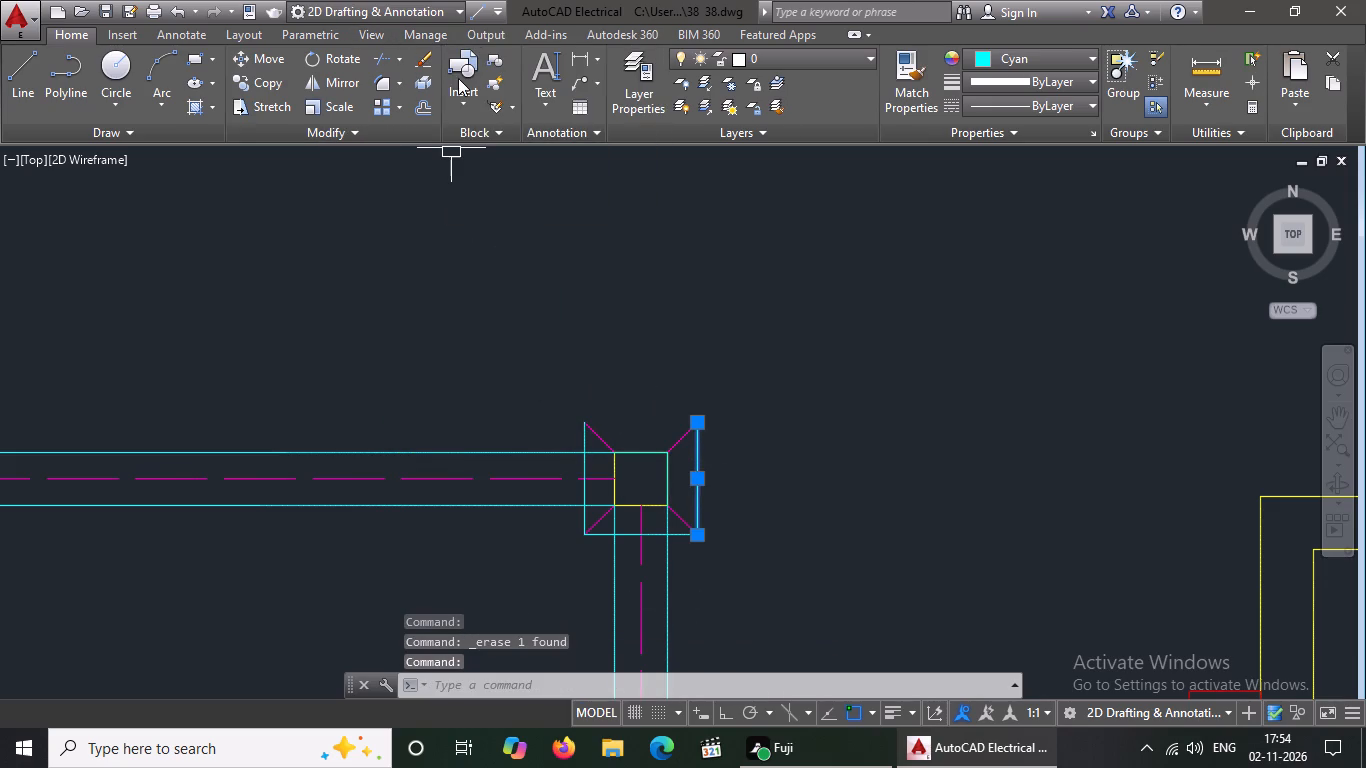
click(435, 53)
right_drag(421, 51, 585, 521)
click(421, 49)
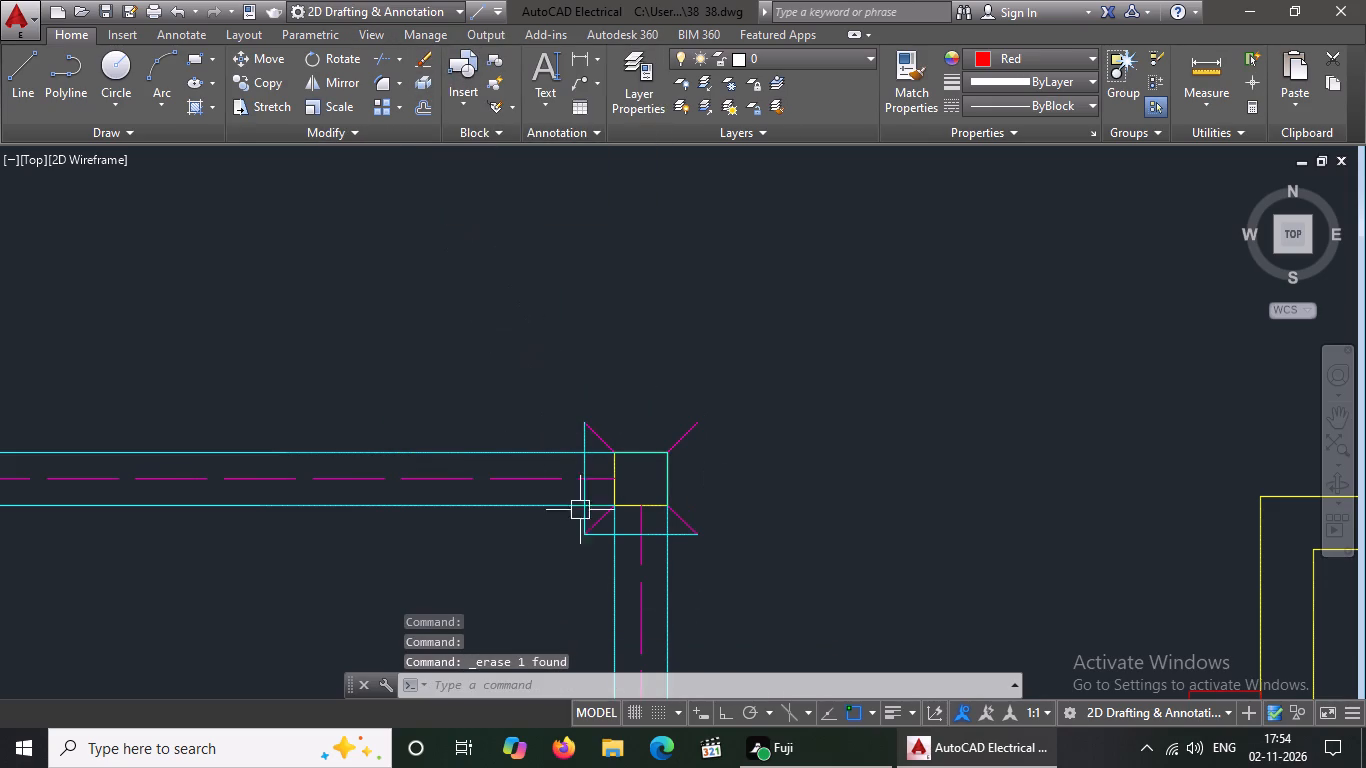
right_drag(585, 521, 440, 179)
drag(606, 535, 607, 518)
click(421, 56)
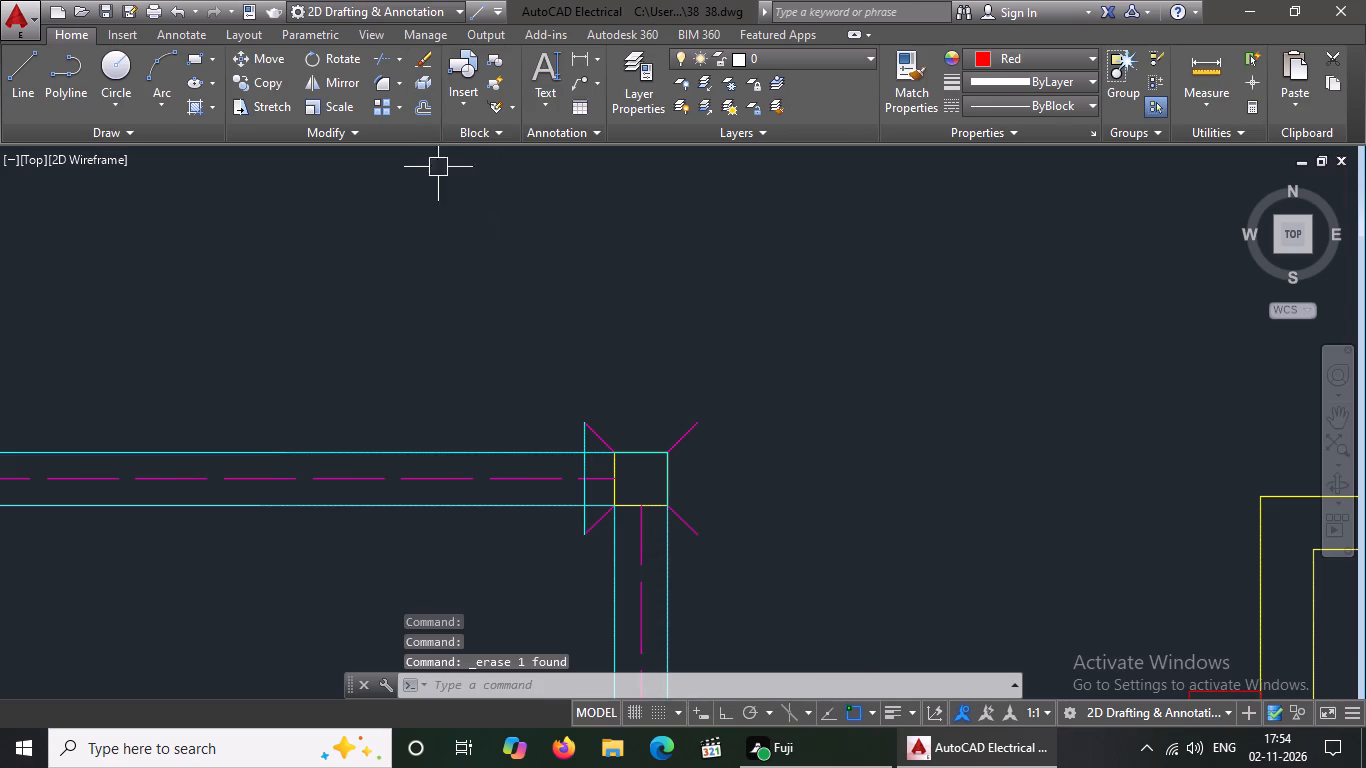
right_drag(440, 179, 510, 230)
click(582, 494)
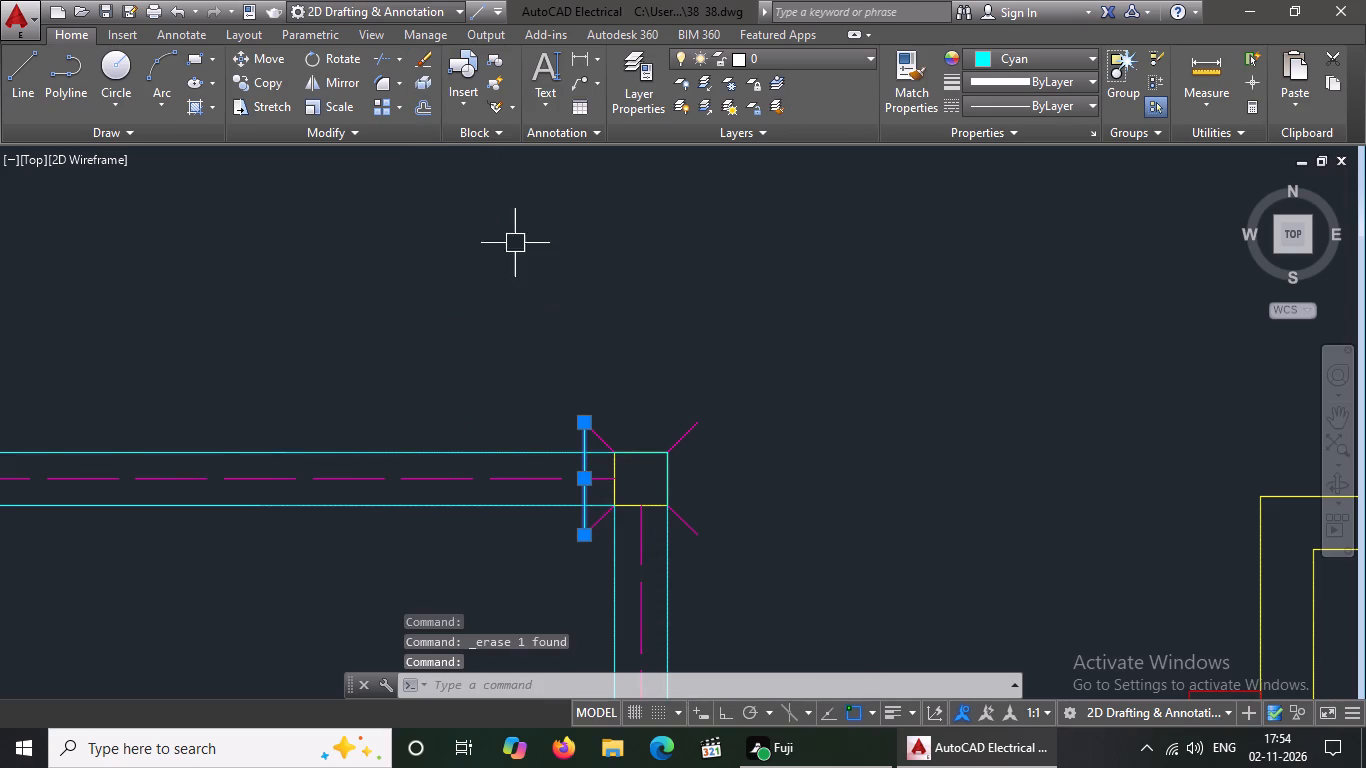
right_drag(510, 230, 722, 285)
click(429, 54)
scroll(722, 285, down, 3)
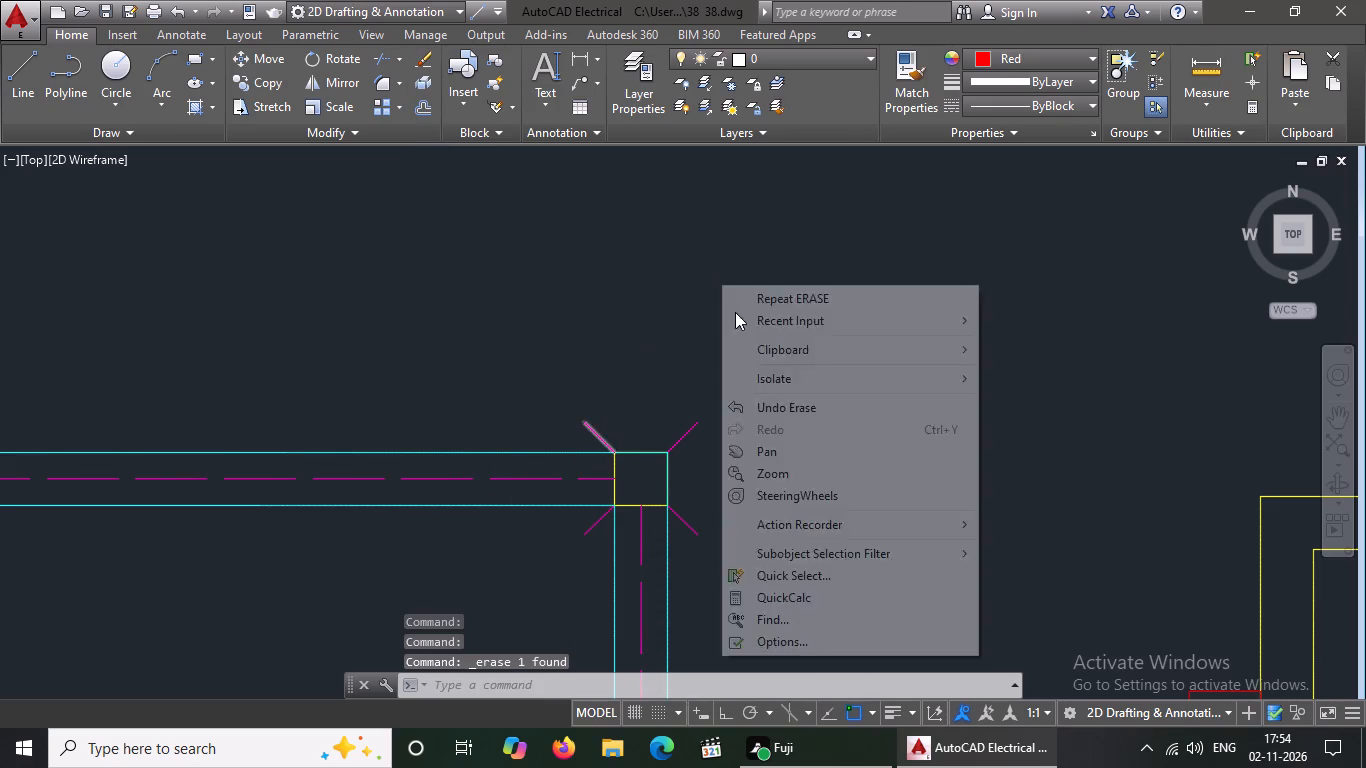
scroll(494, 325, down, 2)
key(Escape)
Delete the four dashed magenta outline lines around the leftmost footing in the second row.
scroll(630, 380, down, 3)
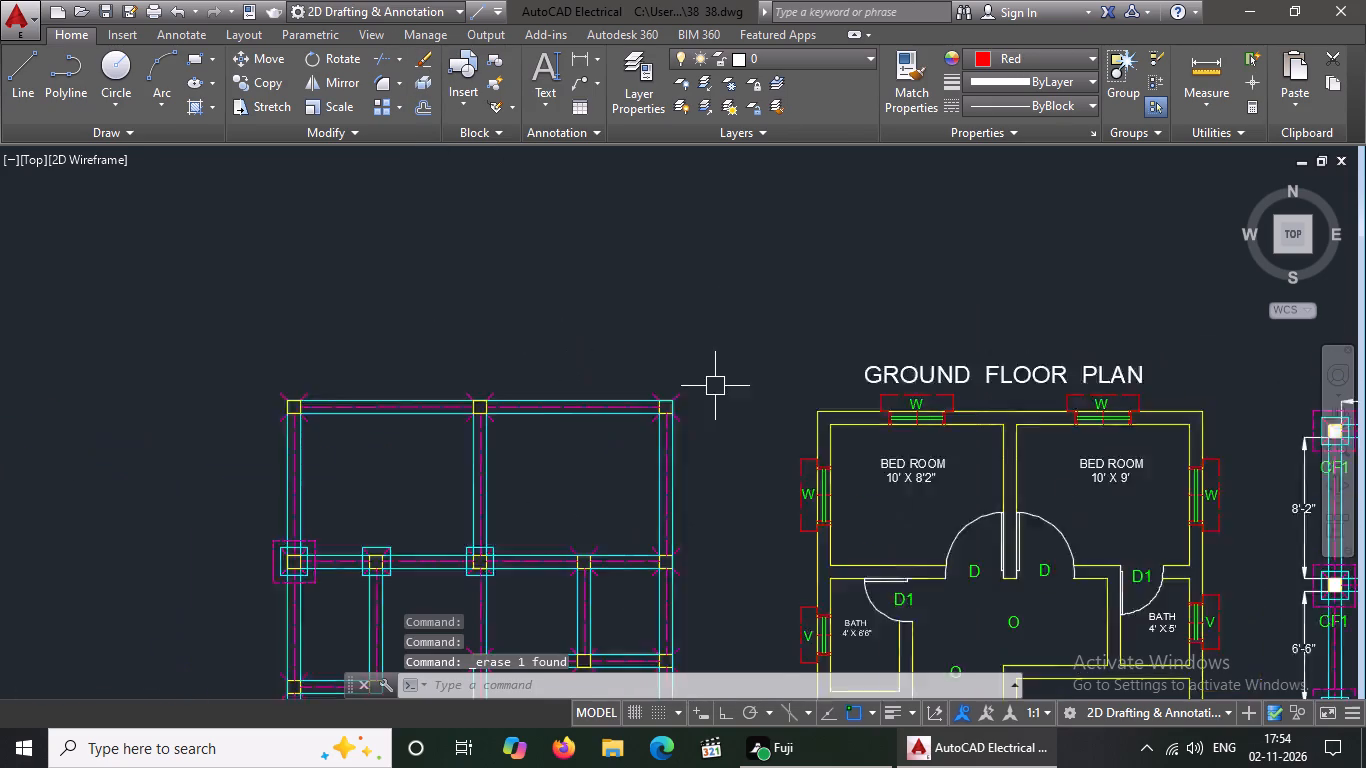
scroll(715, 386, down, 1)
scroll(460, 521, up, 3)
click(439, 480)
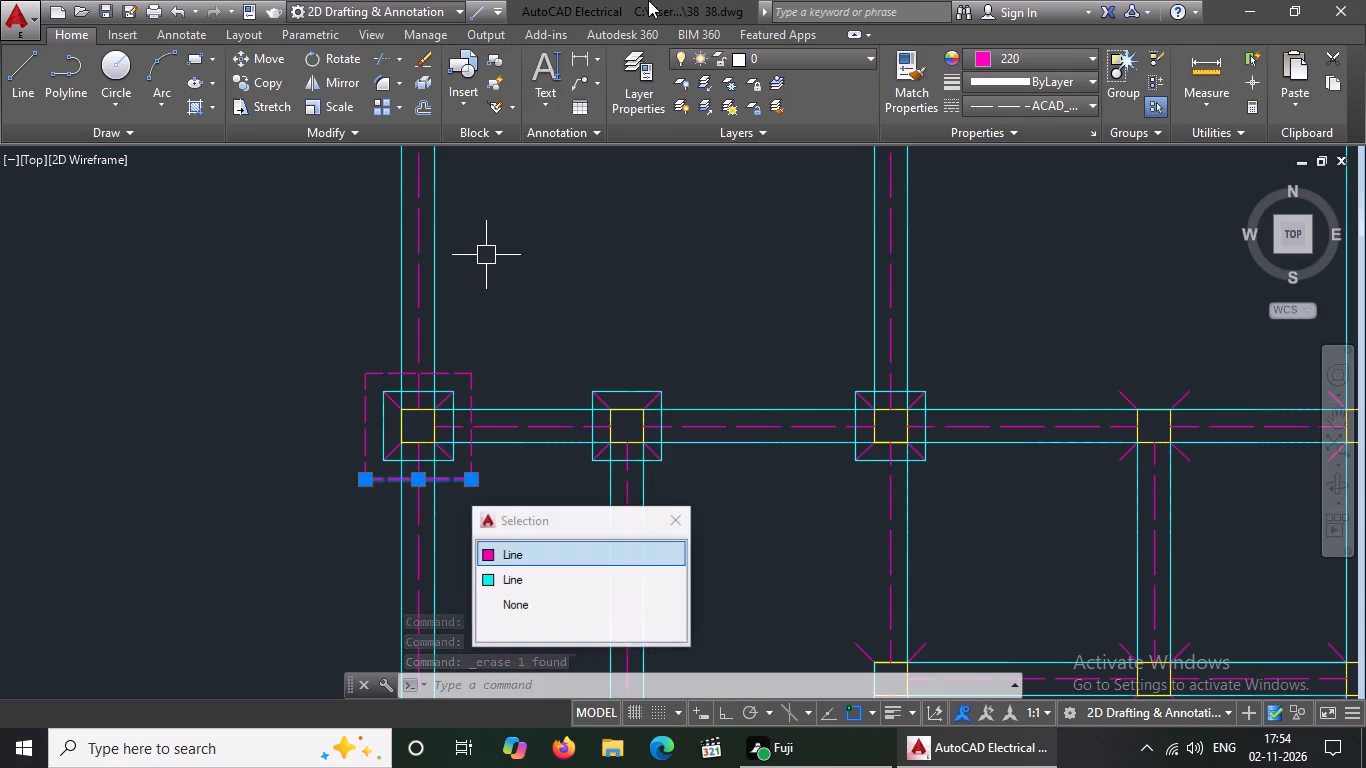
click(422, 52)
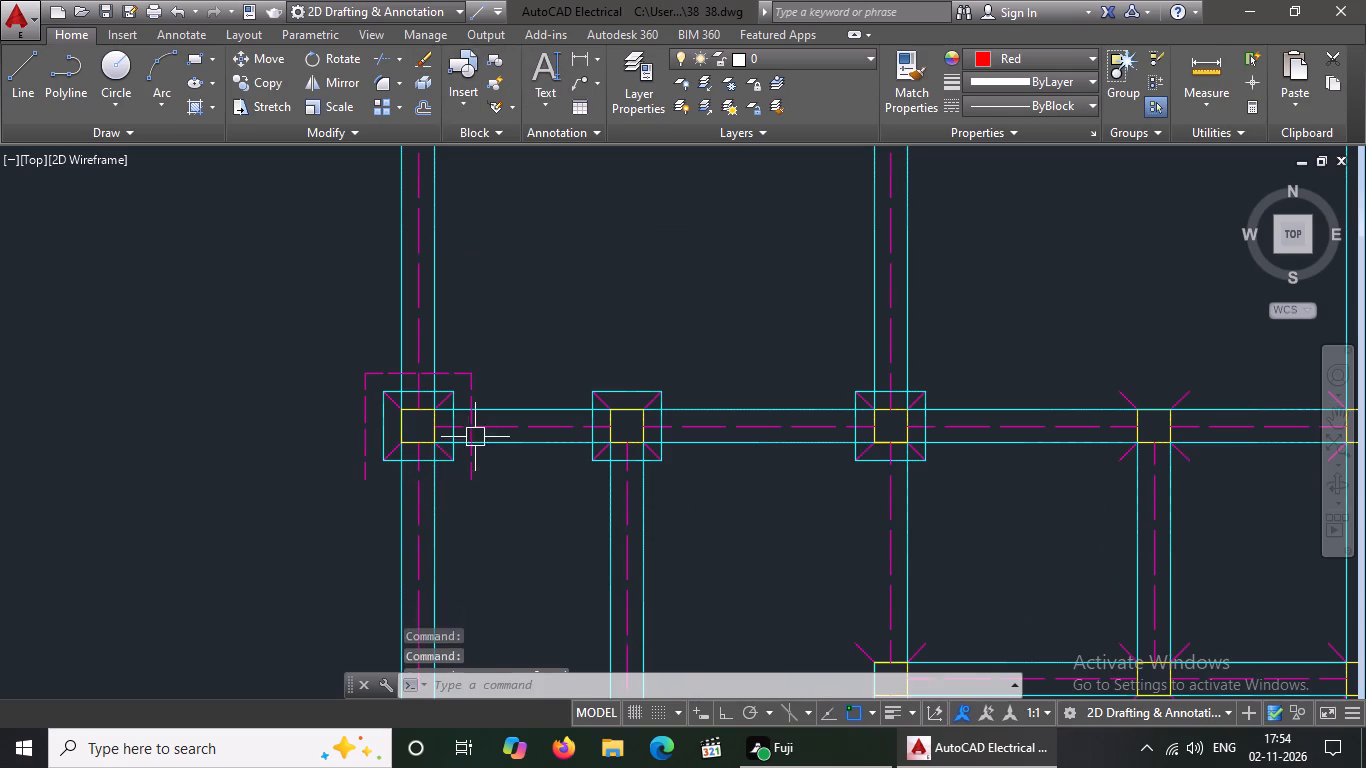
click(460, 382)
click(419, 55)
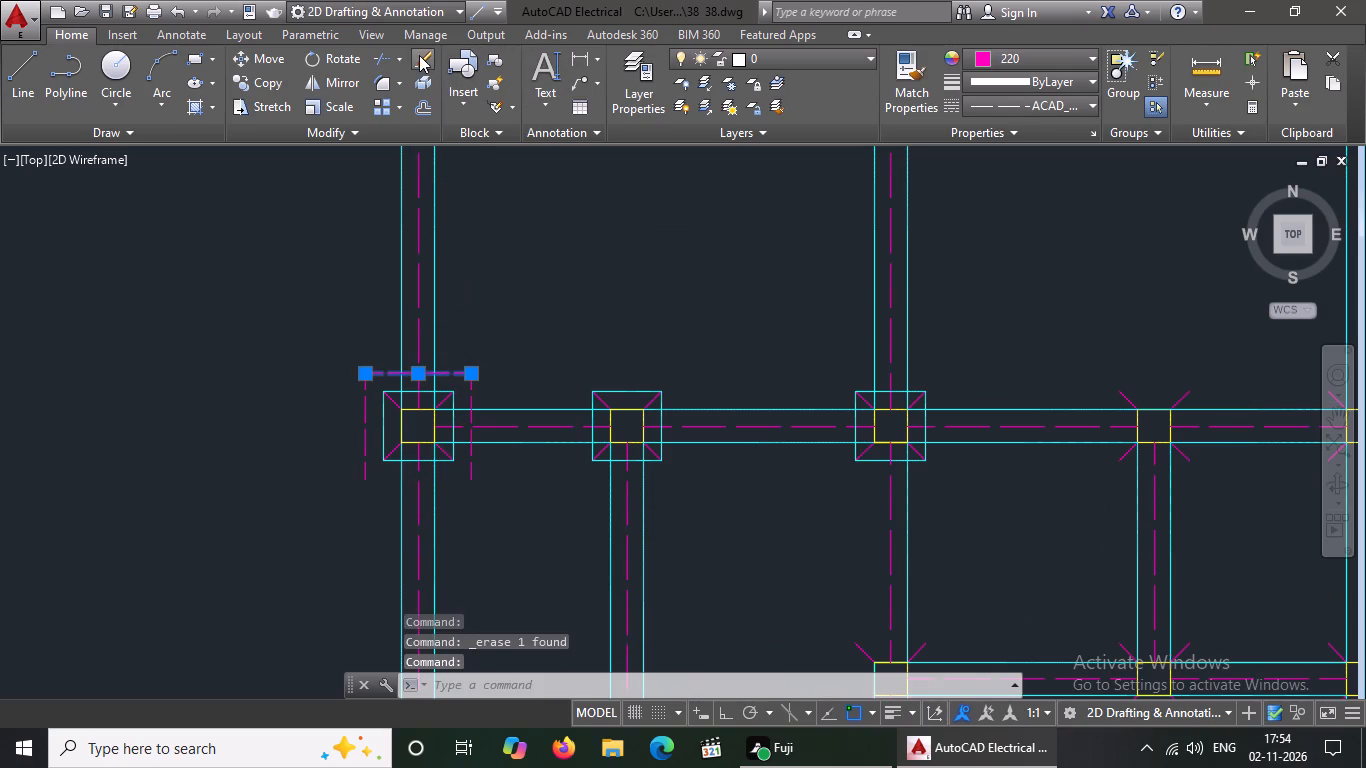
click(368, 482)
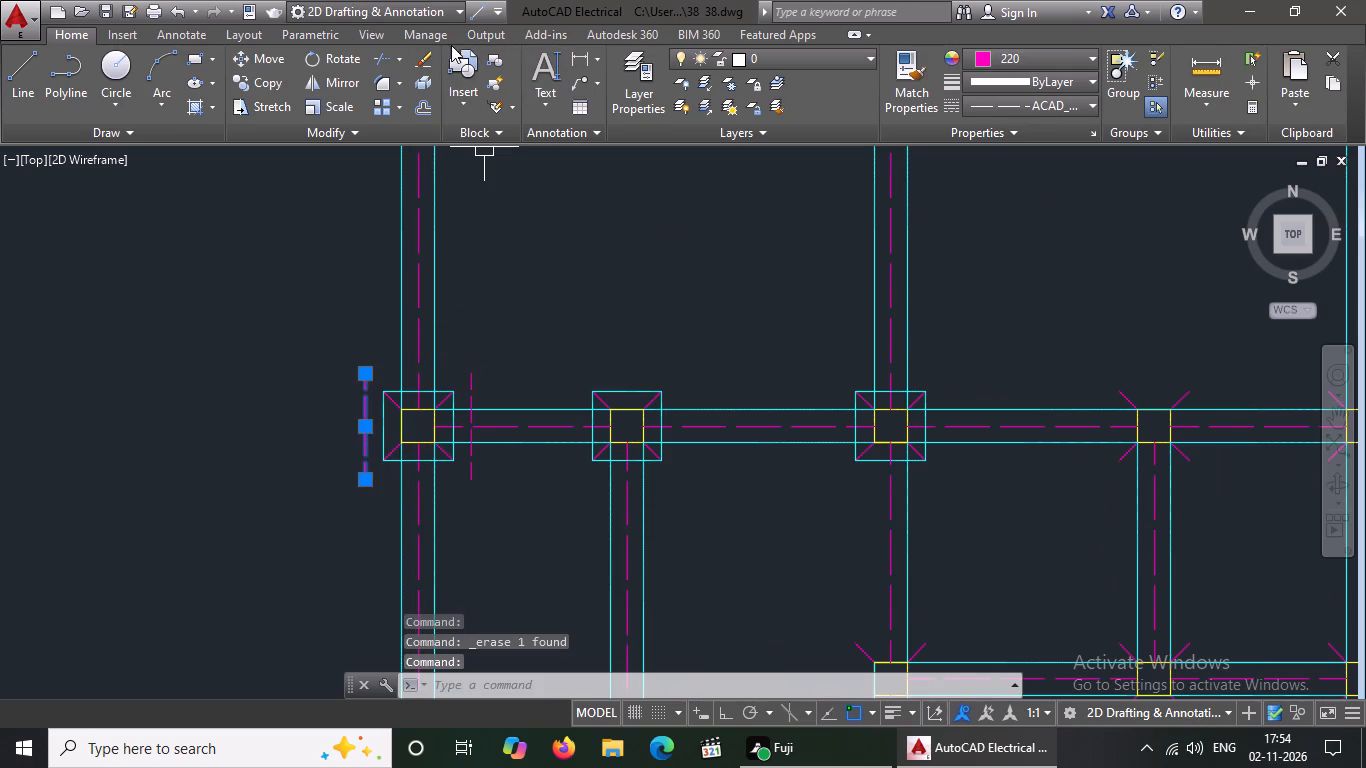
click(430, 60)
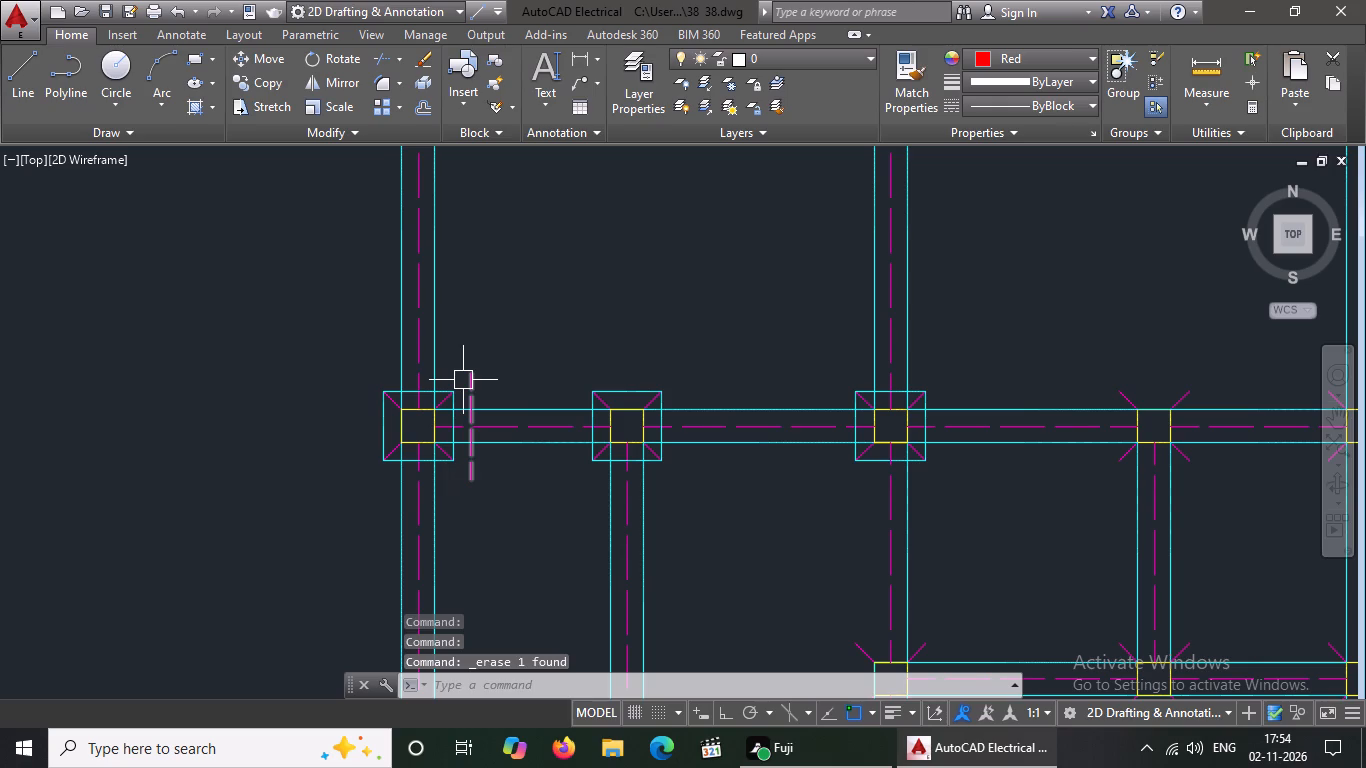
click(463, 379)
click(420, 66)
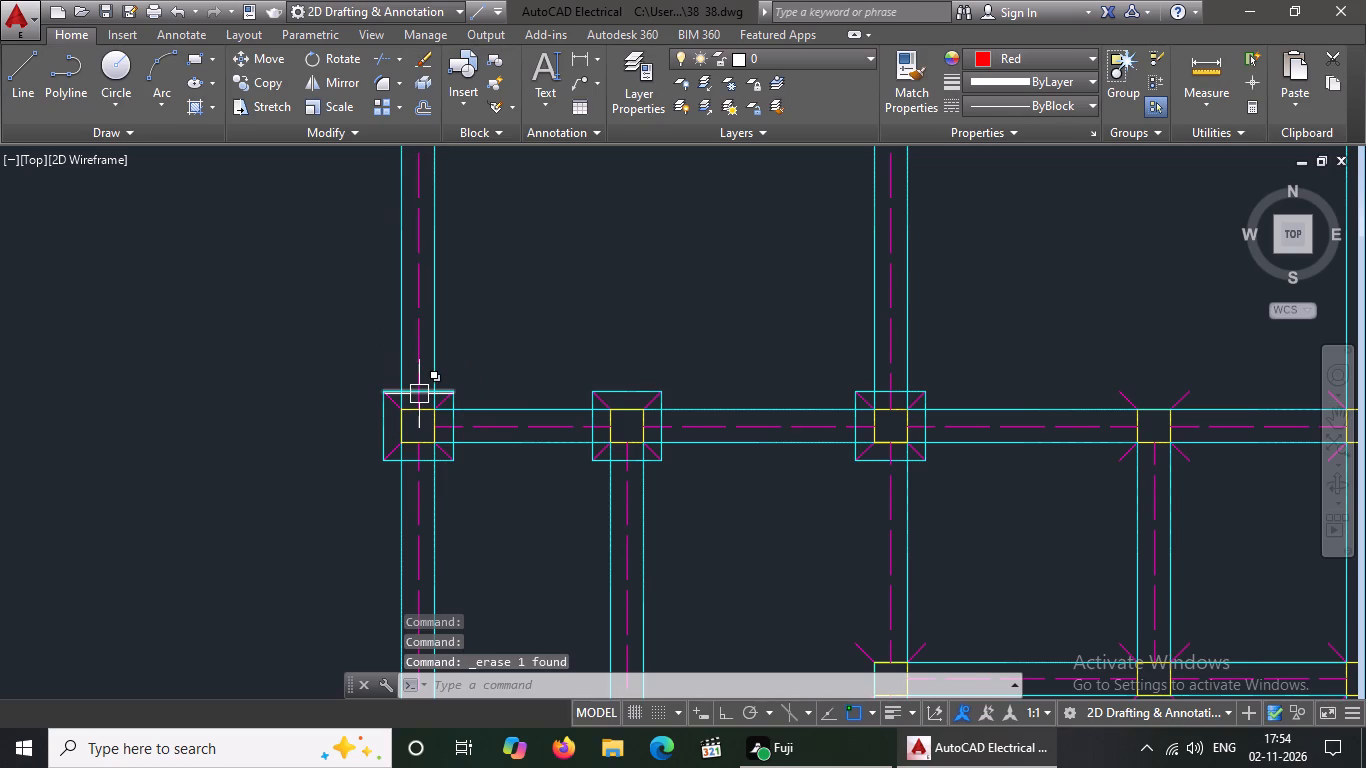
Delete the four cyan outline lines around the leftmost footing in the second row.
click(419, 396)
click(429, 60)
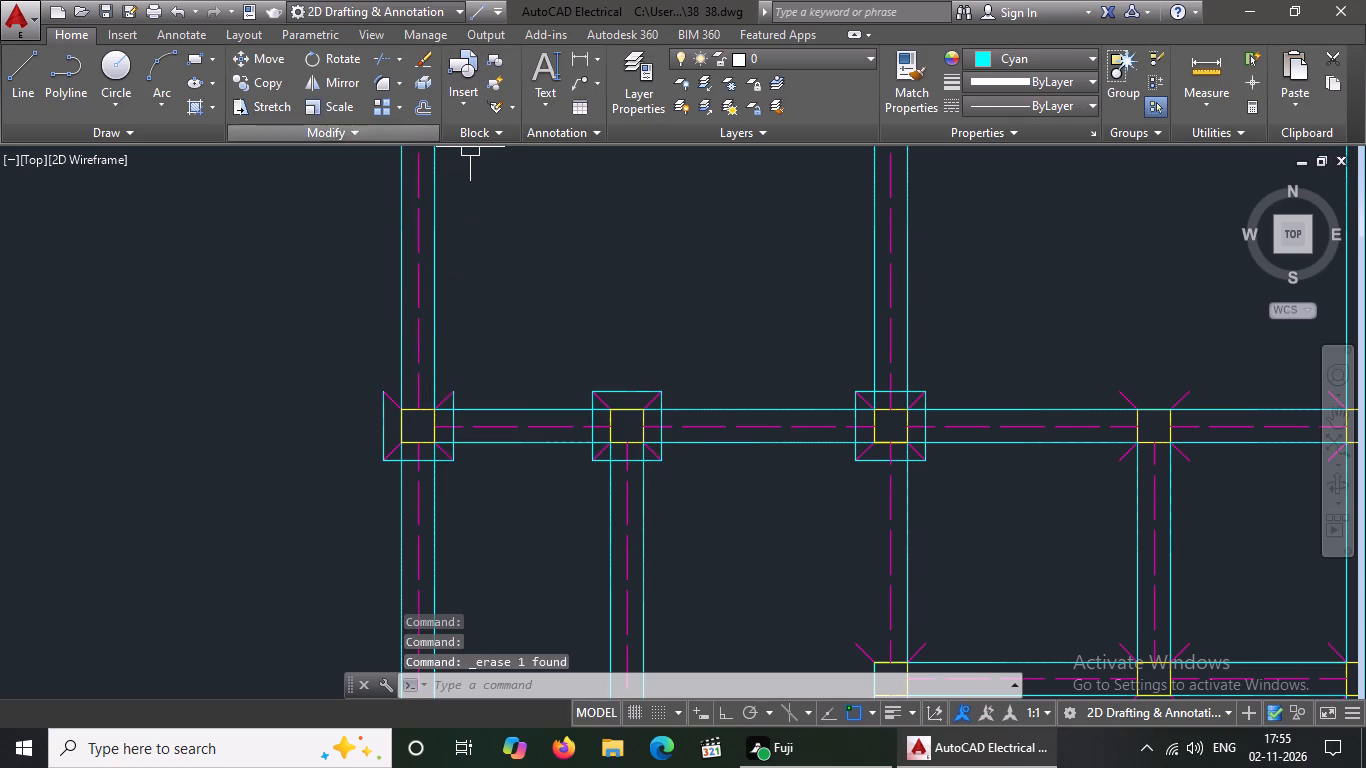
click(382, 427)
click(419, 61)
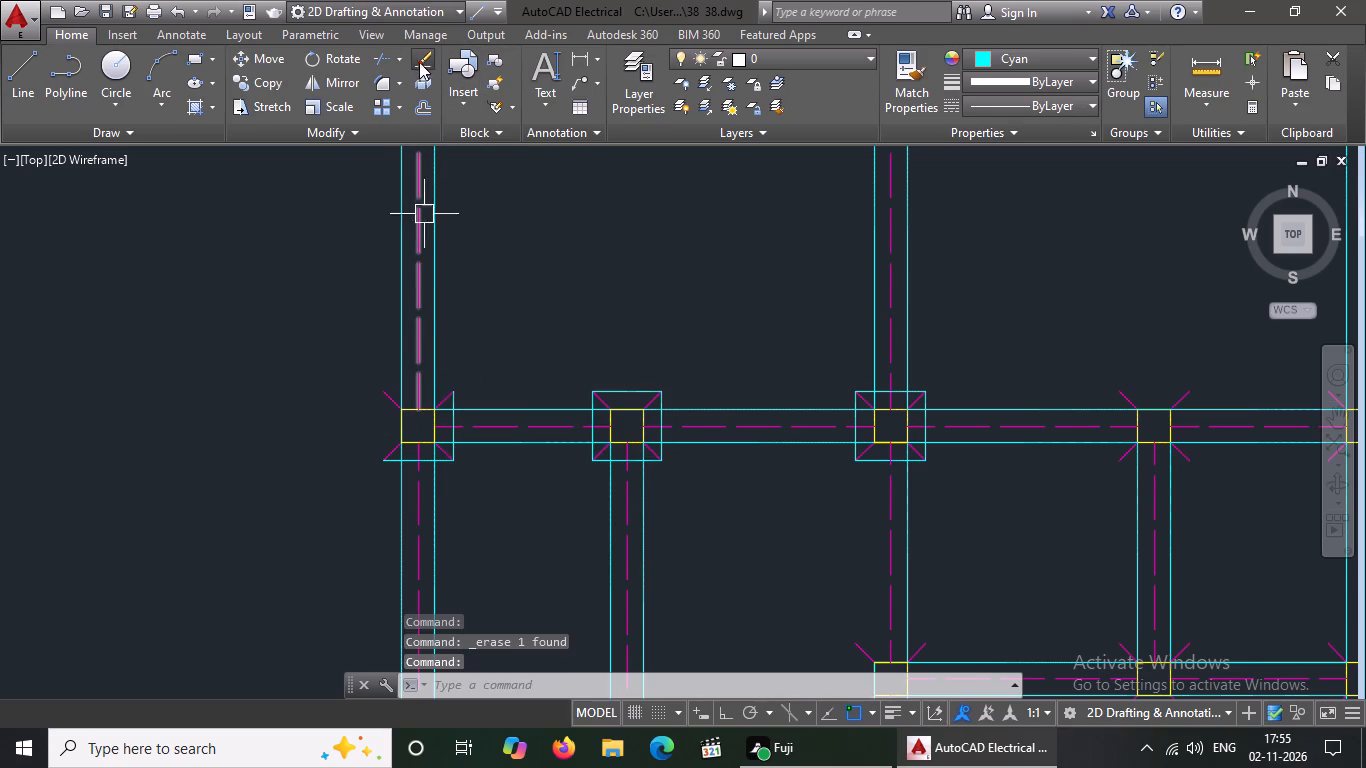
click(432, 462)
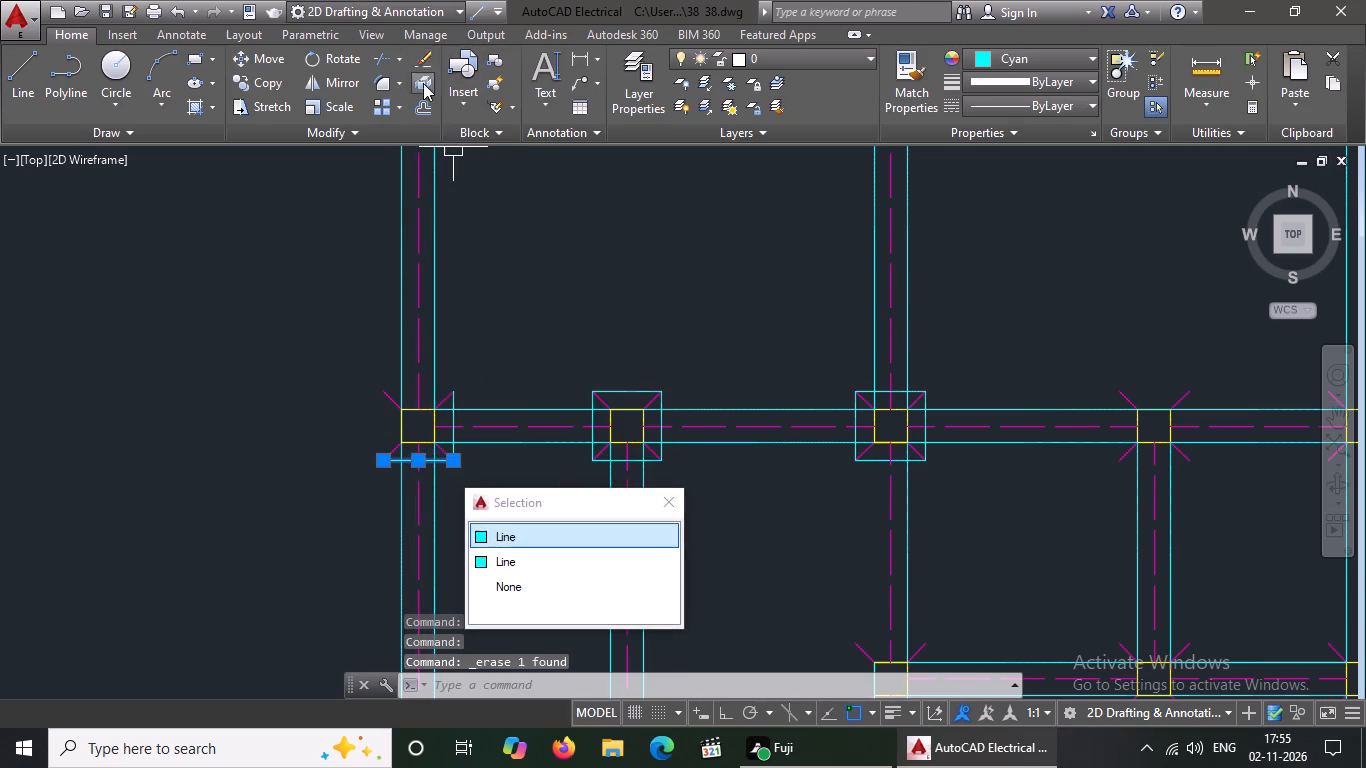
click(425, 62)
drag(454, 414, 454, 394)
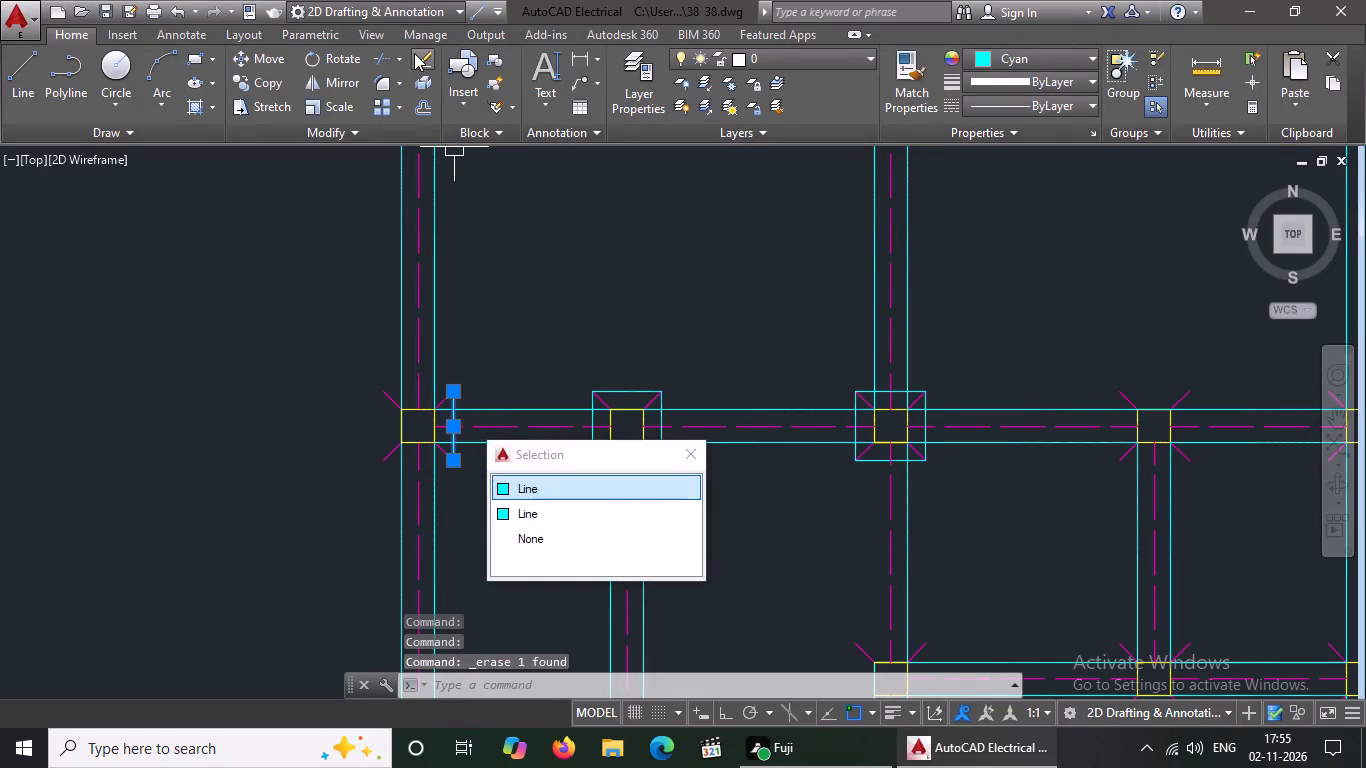
click(429, 53)
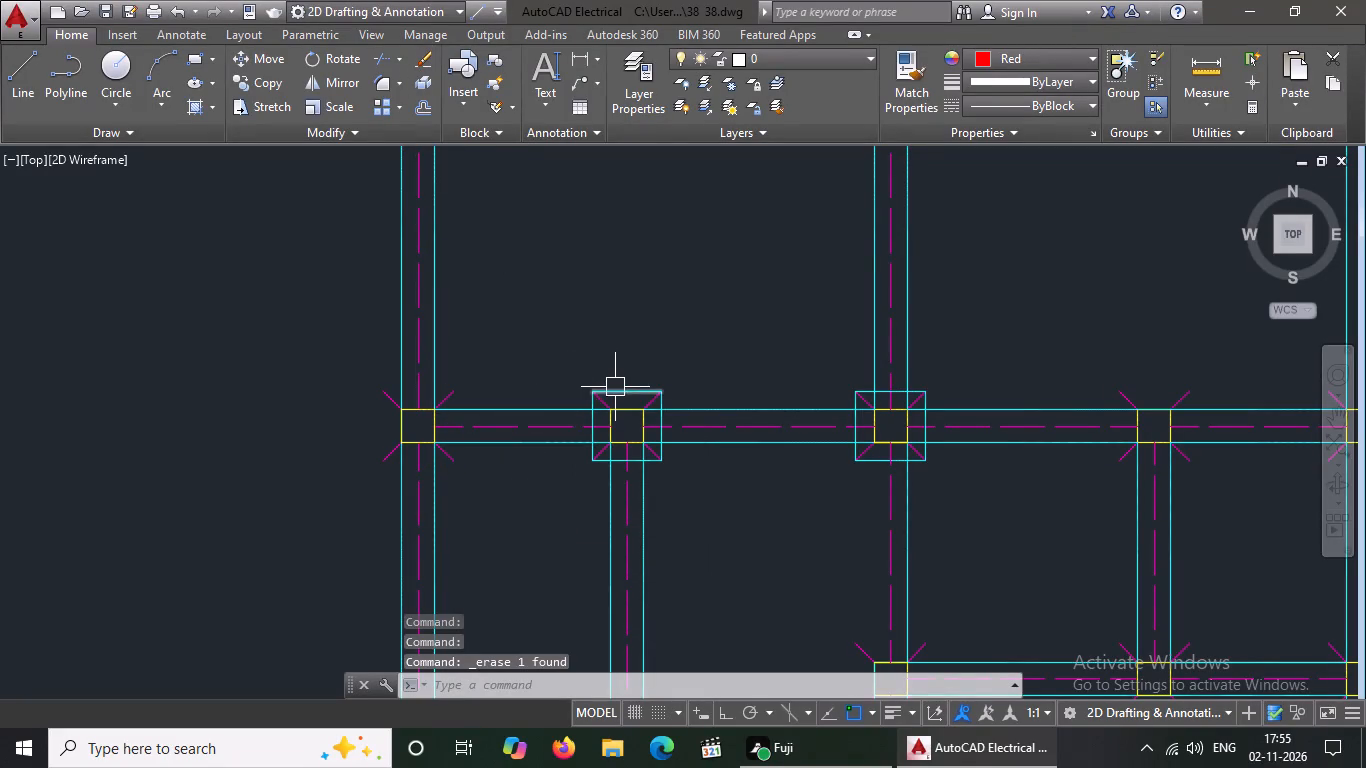
Delete the four cyan outline lines around the second footing from the left in the second row.
click(615, 387)
click(425, 57)
click(586, 449)
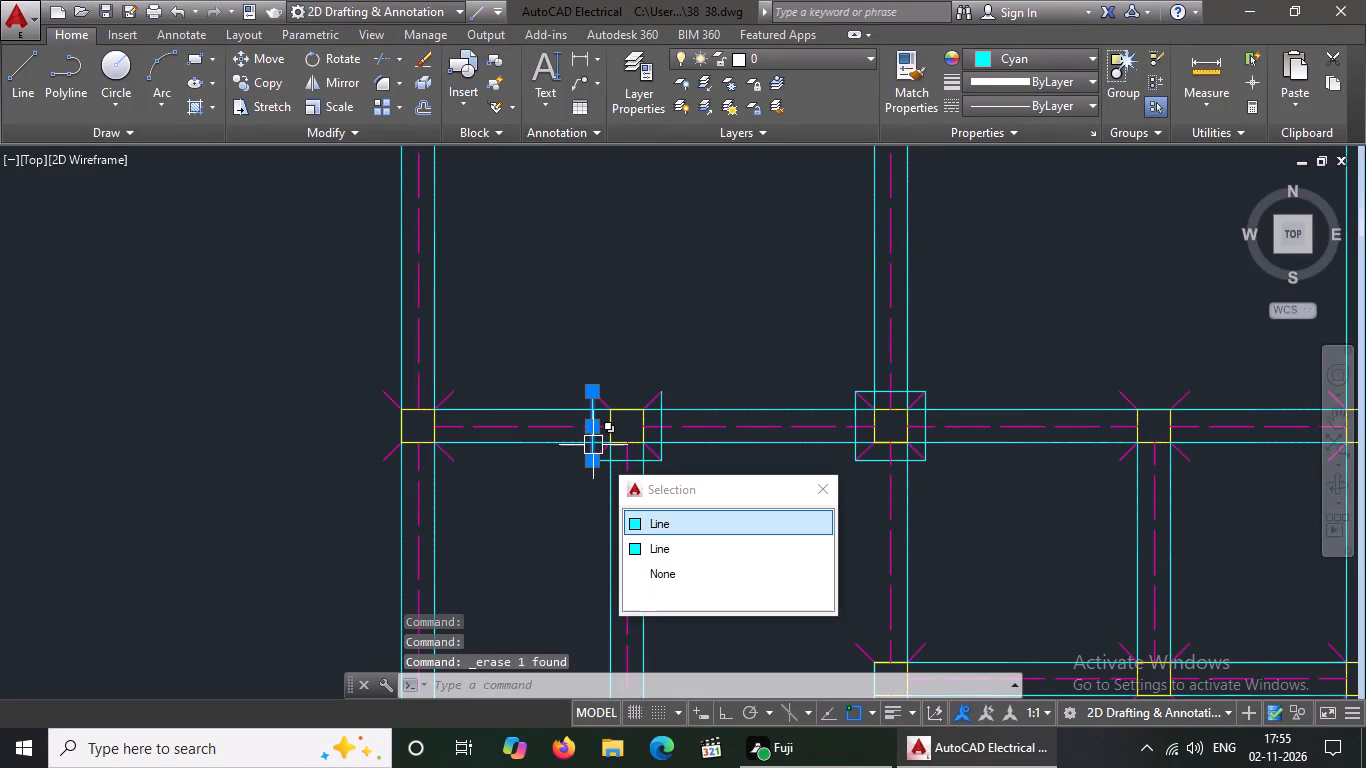
click(657, 418)
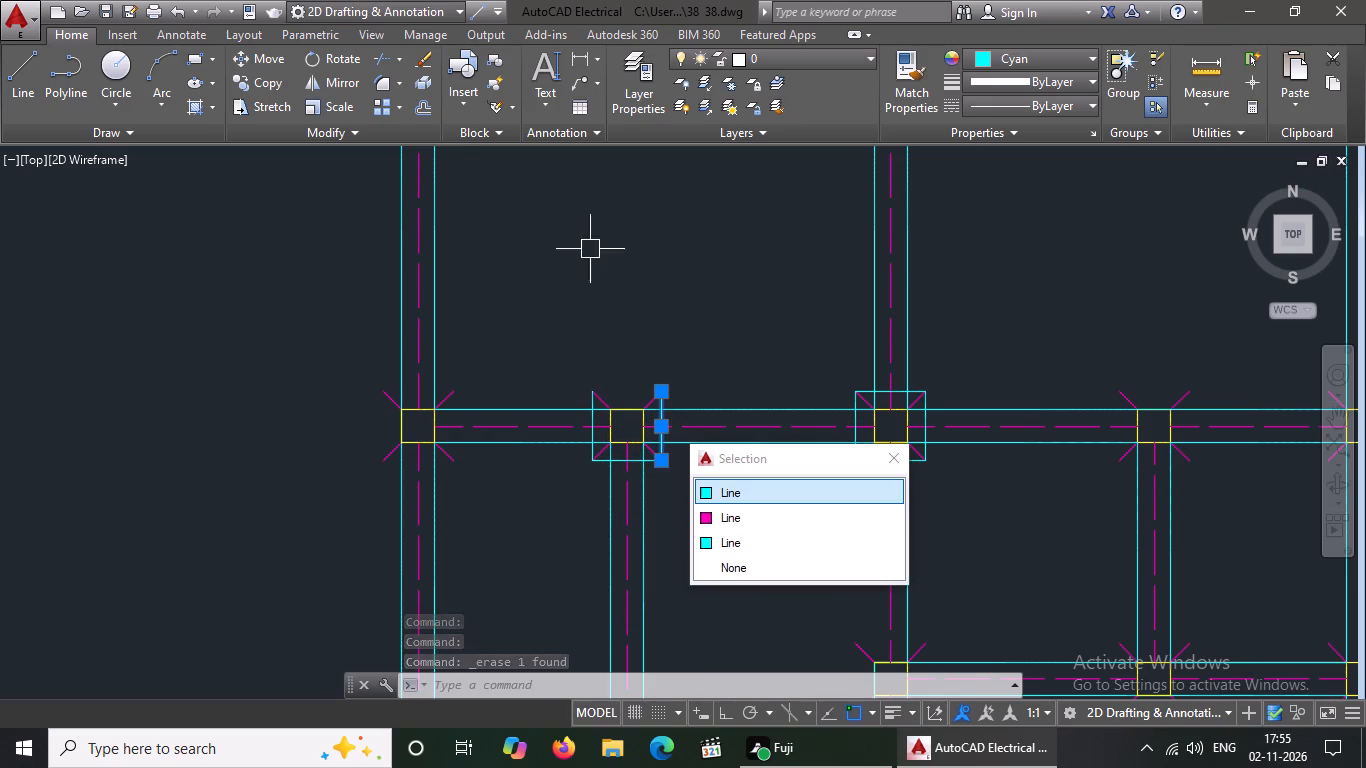
drag(415, 58, 423, 73)
click(596, 439)
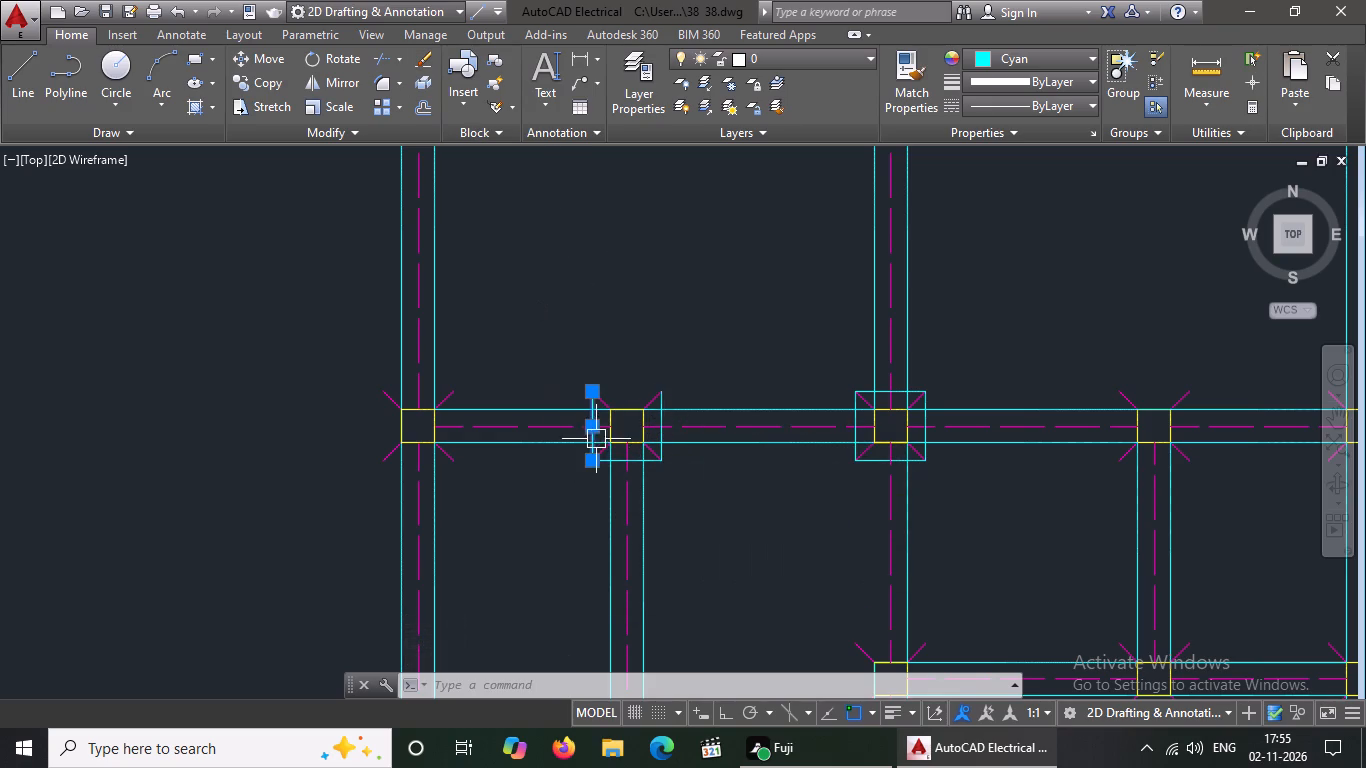
click(426, 57)
click(631, 461)
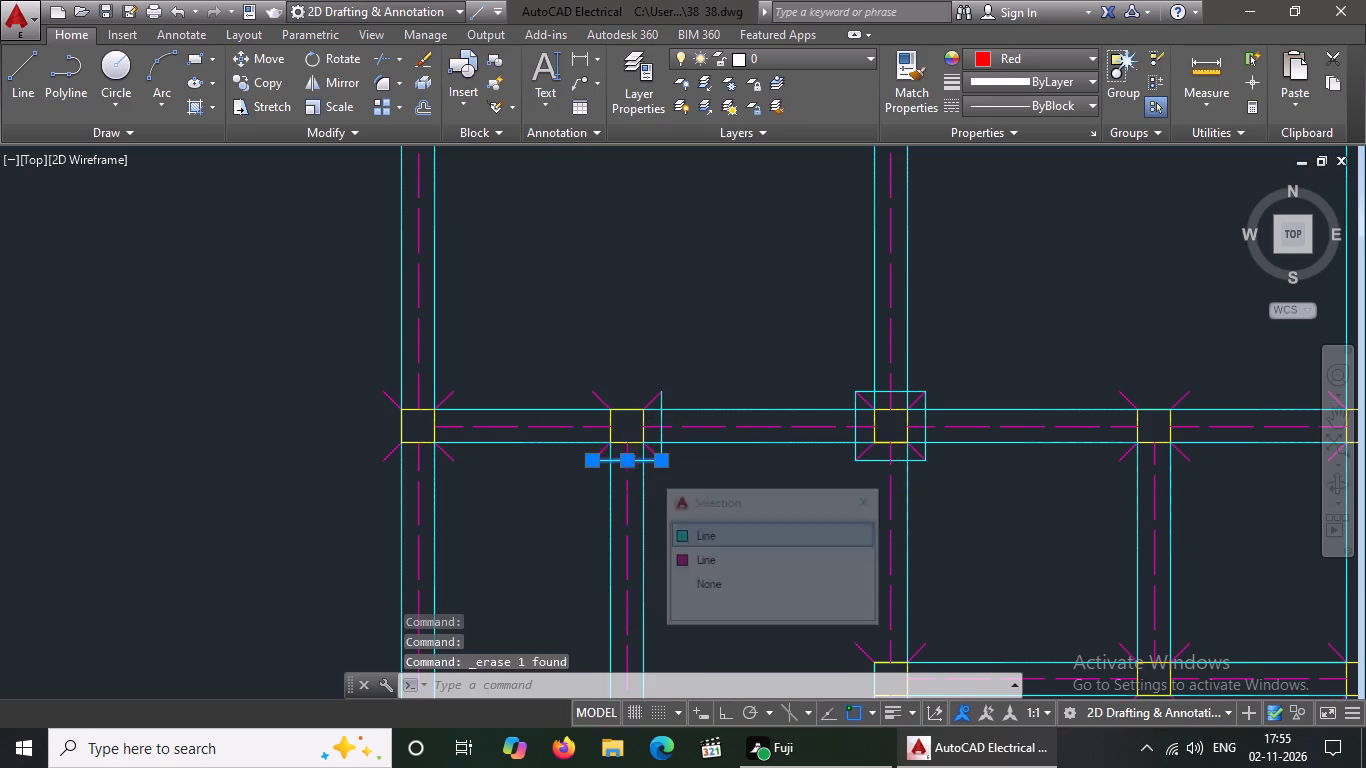
click(431, 57)
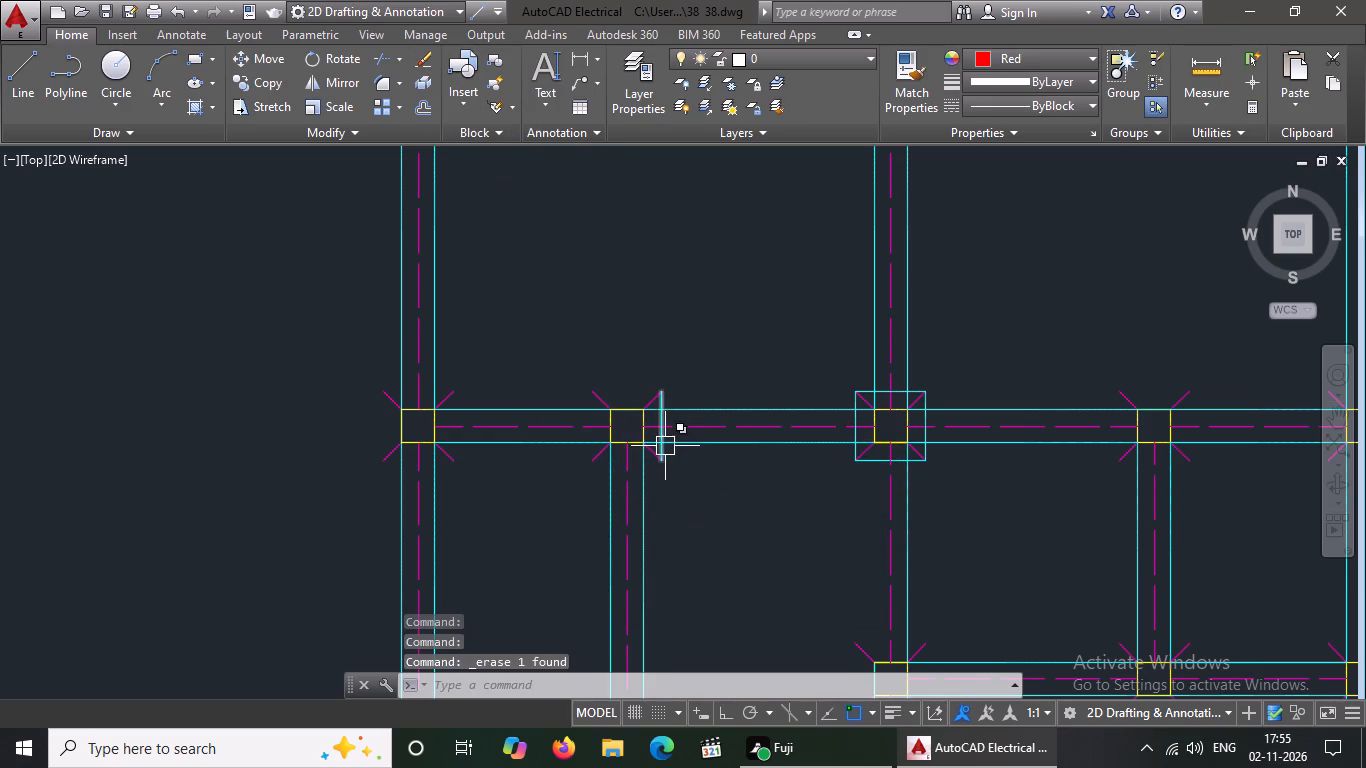
click(660, 440)
click(421, 57)
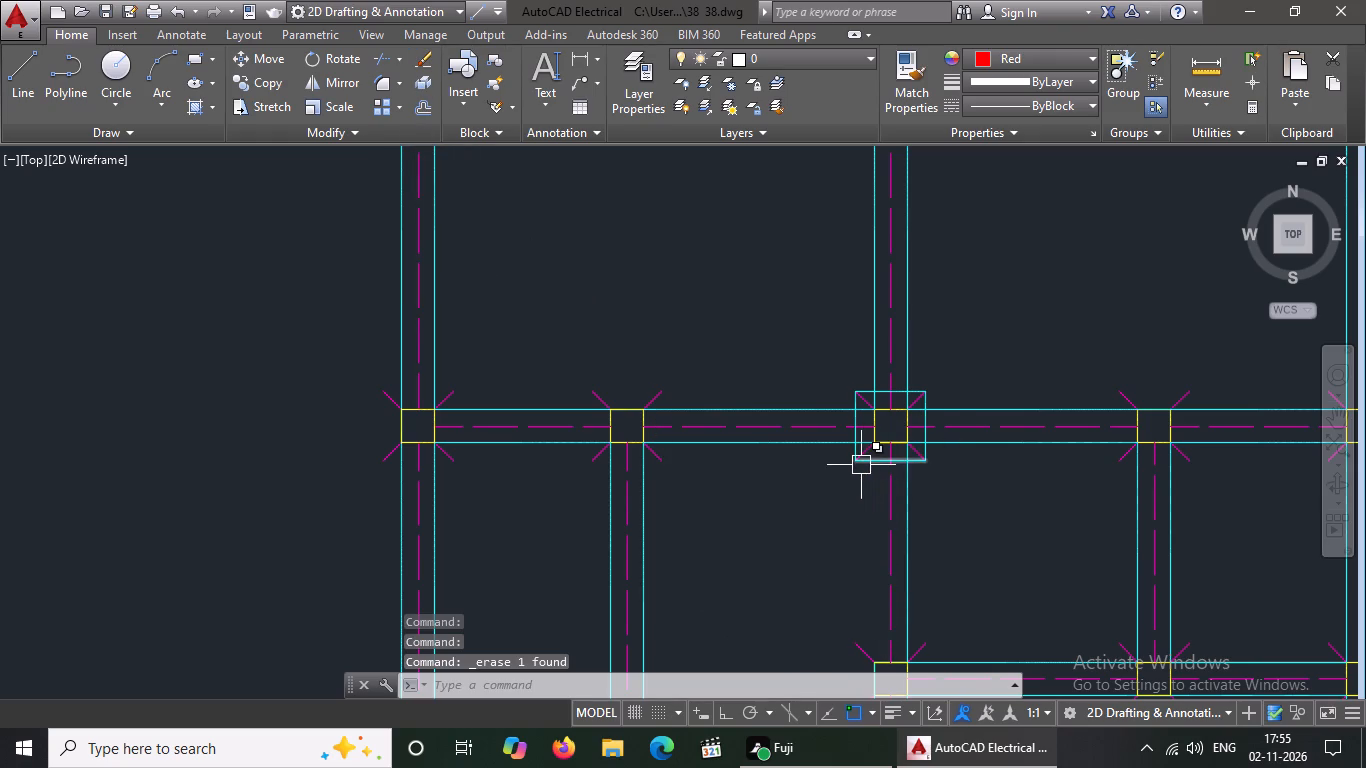
Delete the four cyan outline lines around the third footing from the left in the second row.
click(862, 465)
click(427, 61)
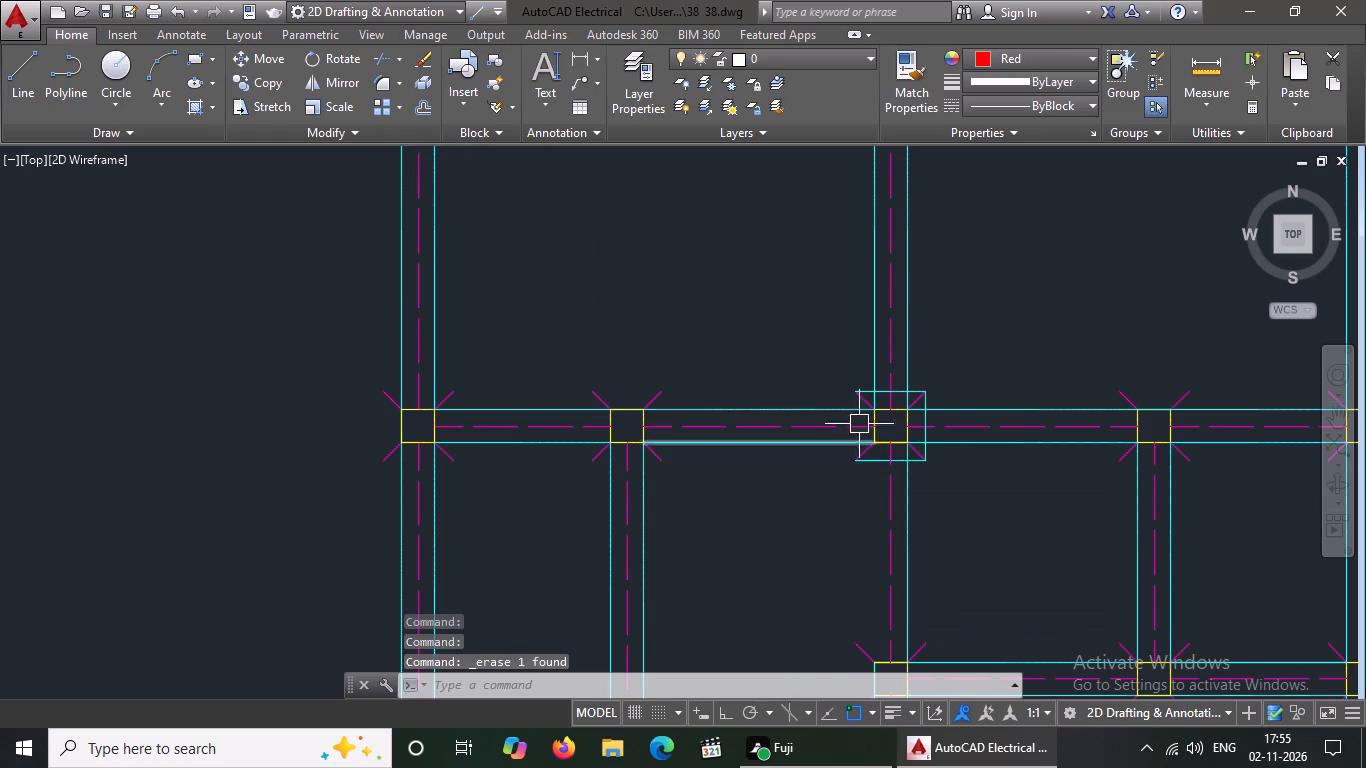
click(872, 395)
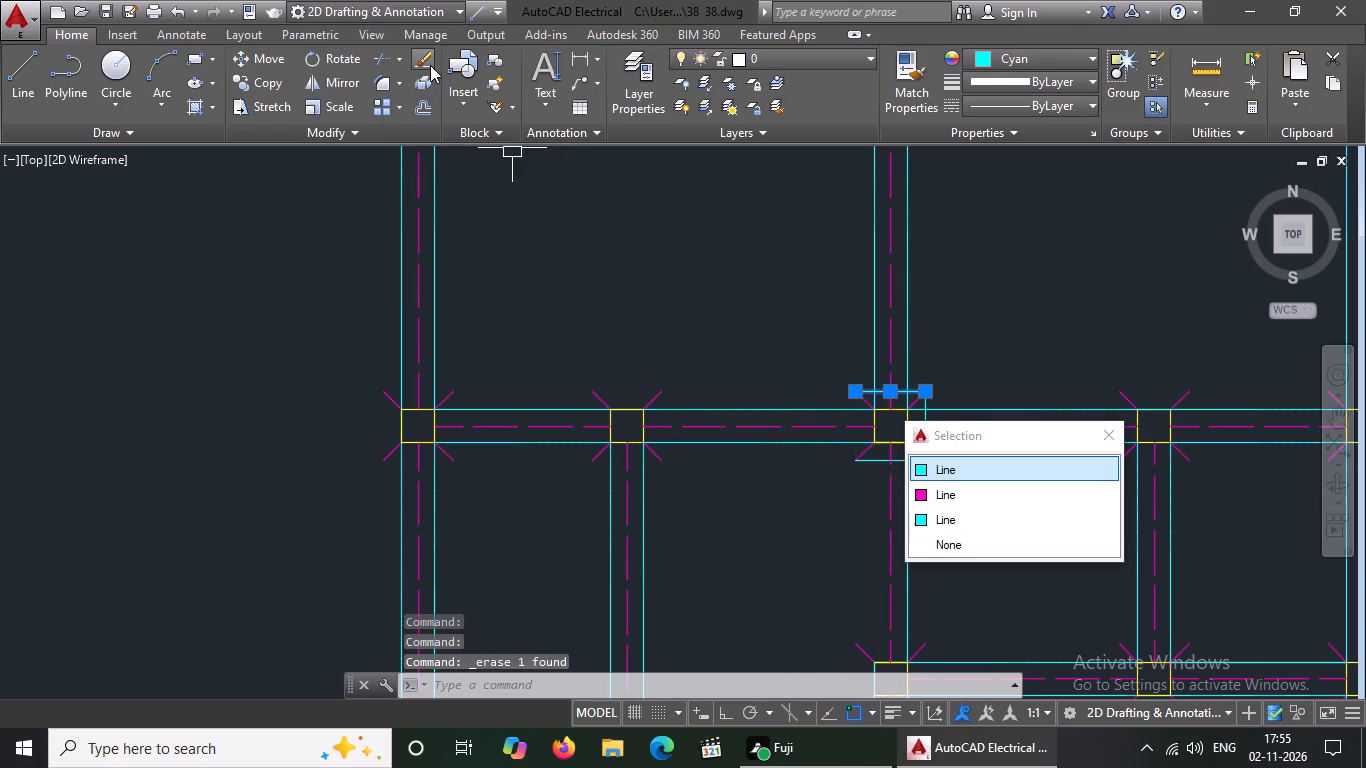
click(429, 65)
click(923, 424)
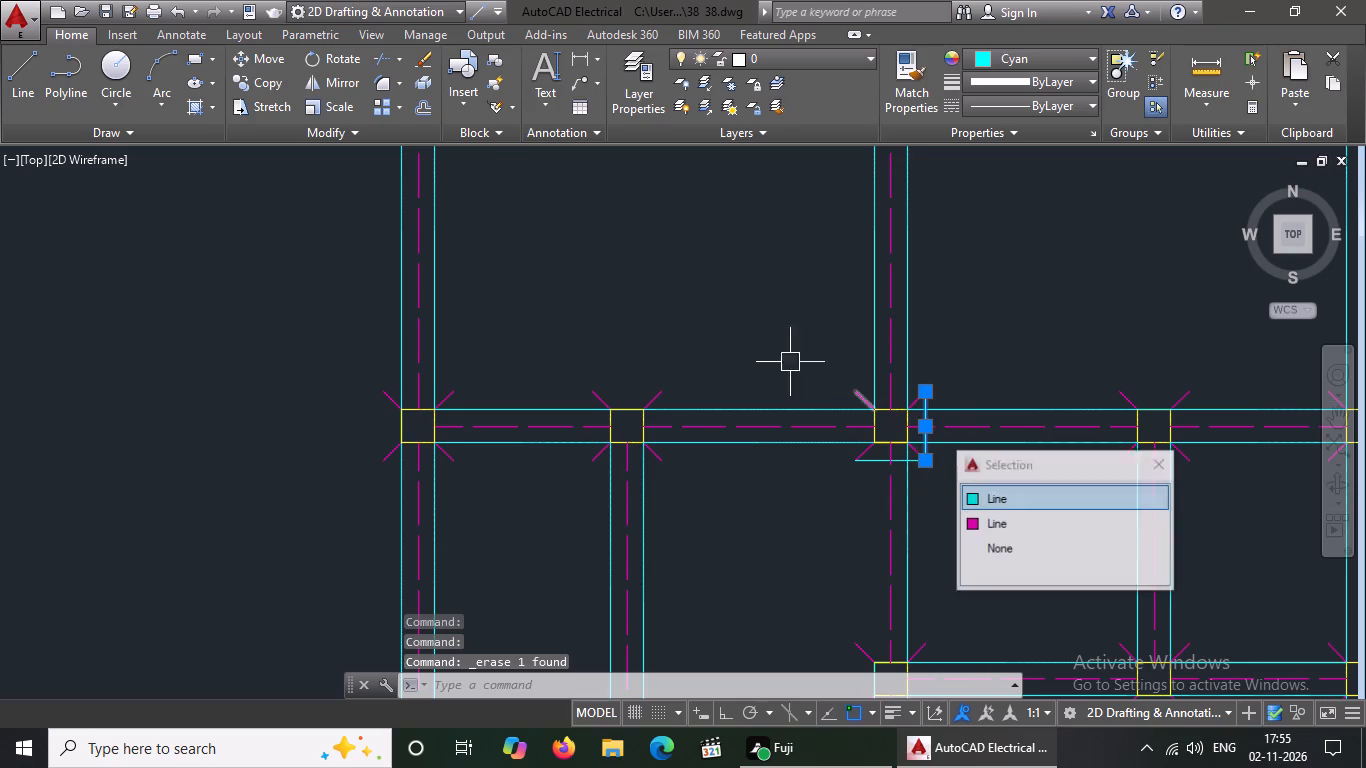
click(426, 57)
click(881, 465)
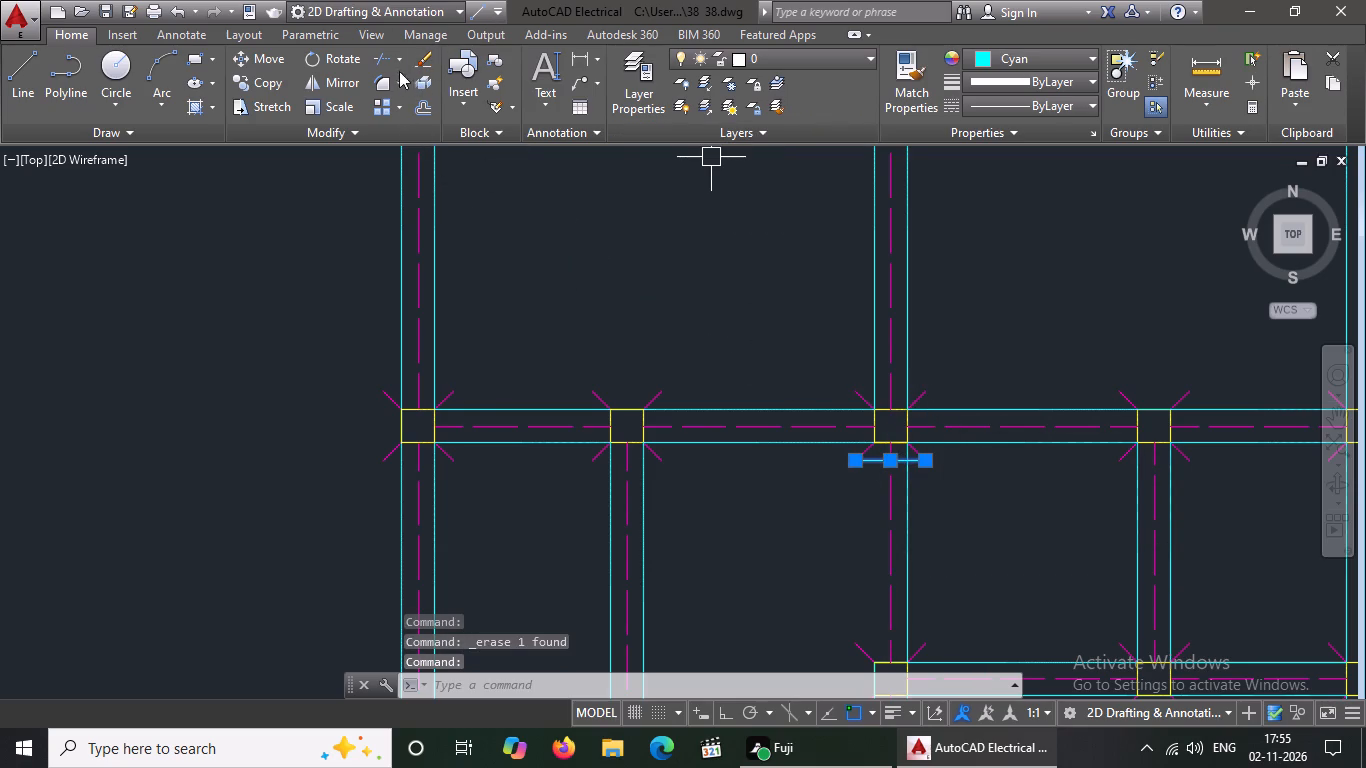
click(420, 55)
Delete the magenta diagonal line at the upper-left corner of the copied plan's top-left column.
scroll(505, 218, down, 2)
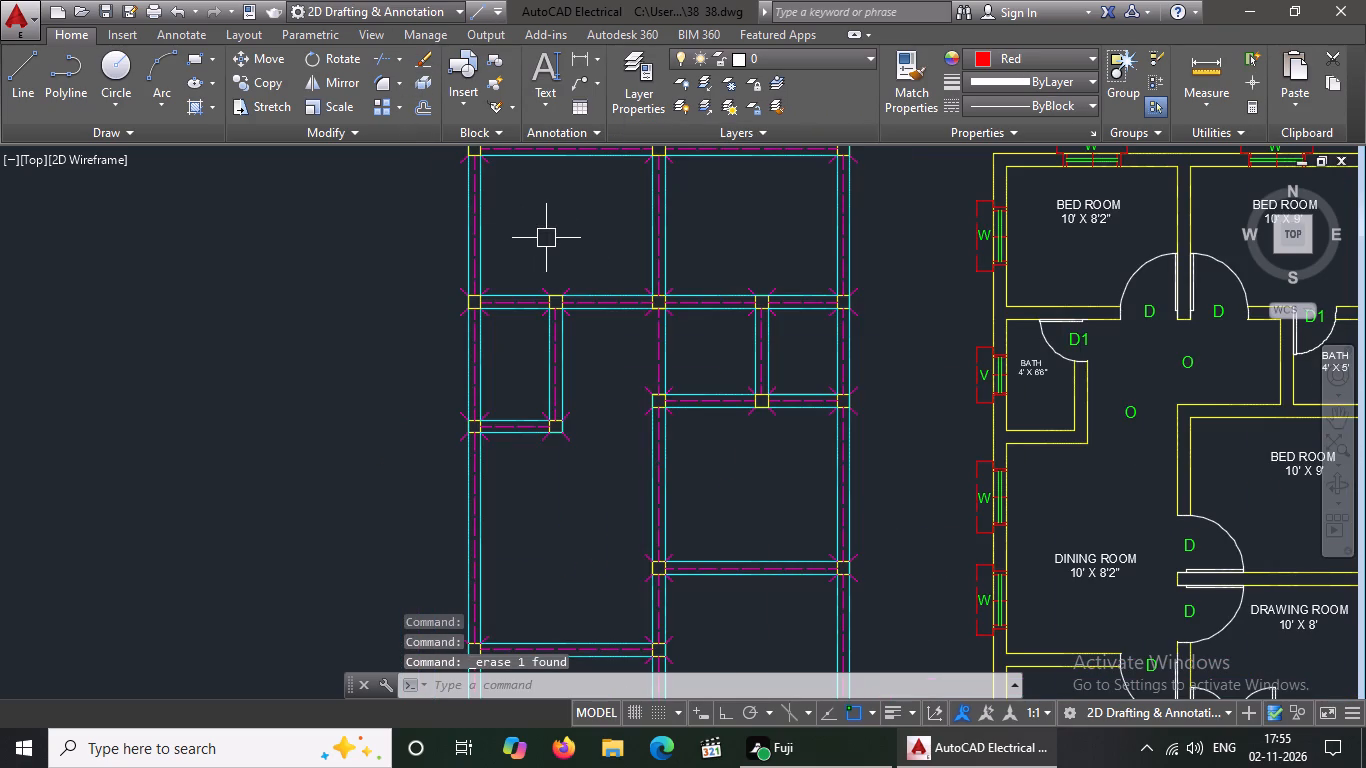
scroll(601, 353, down, 2)
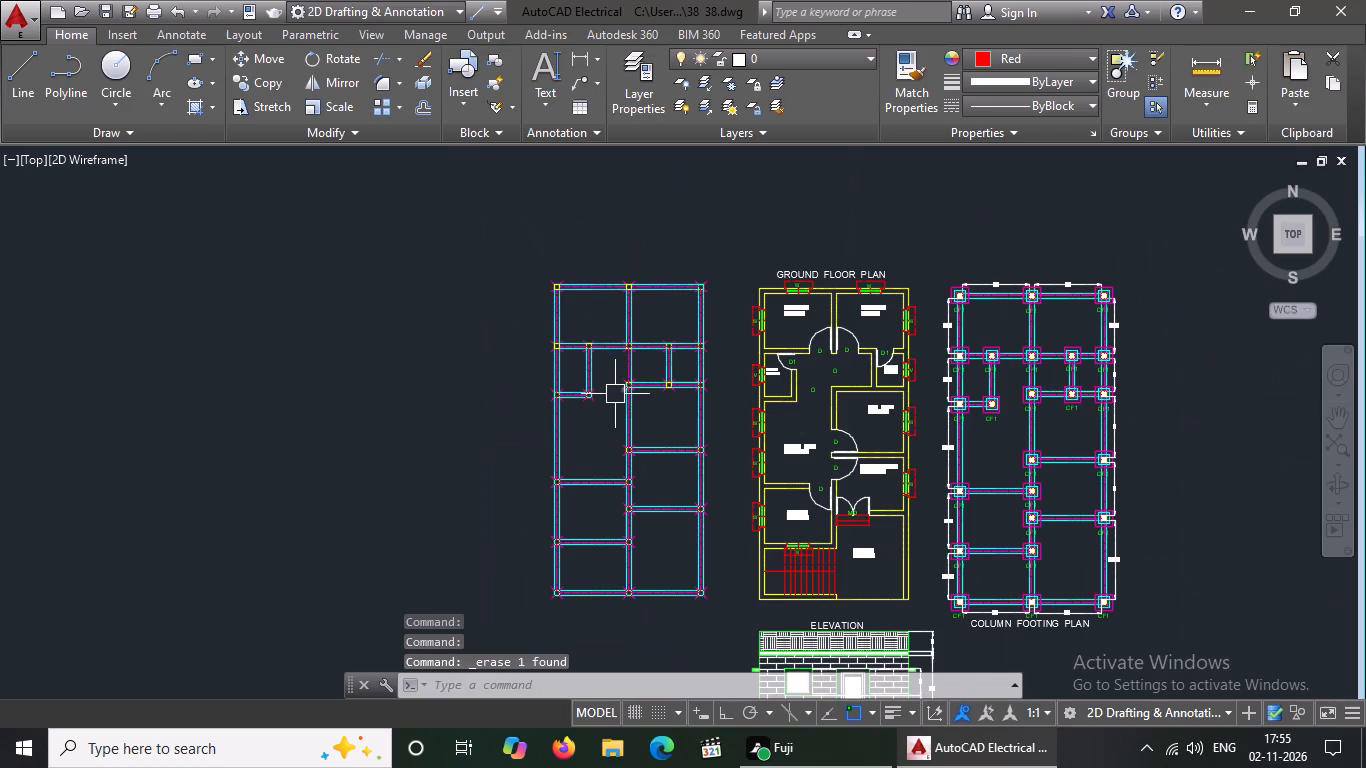
scroll(660, 387, up, 2)
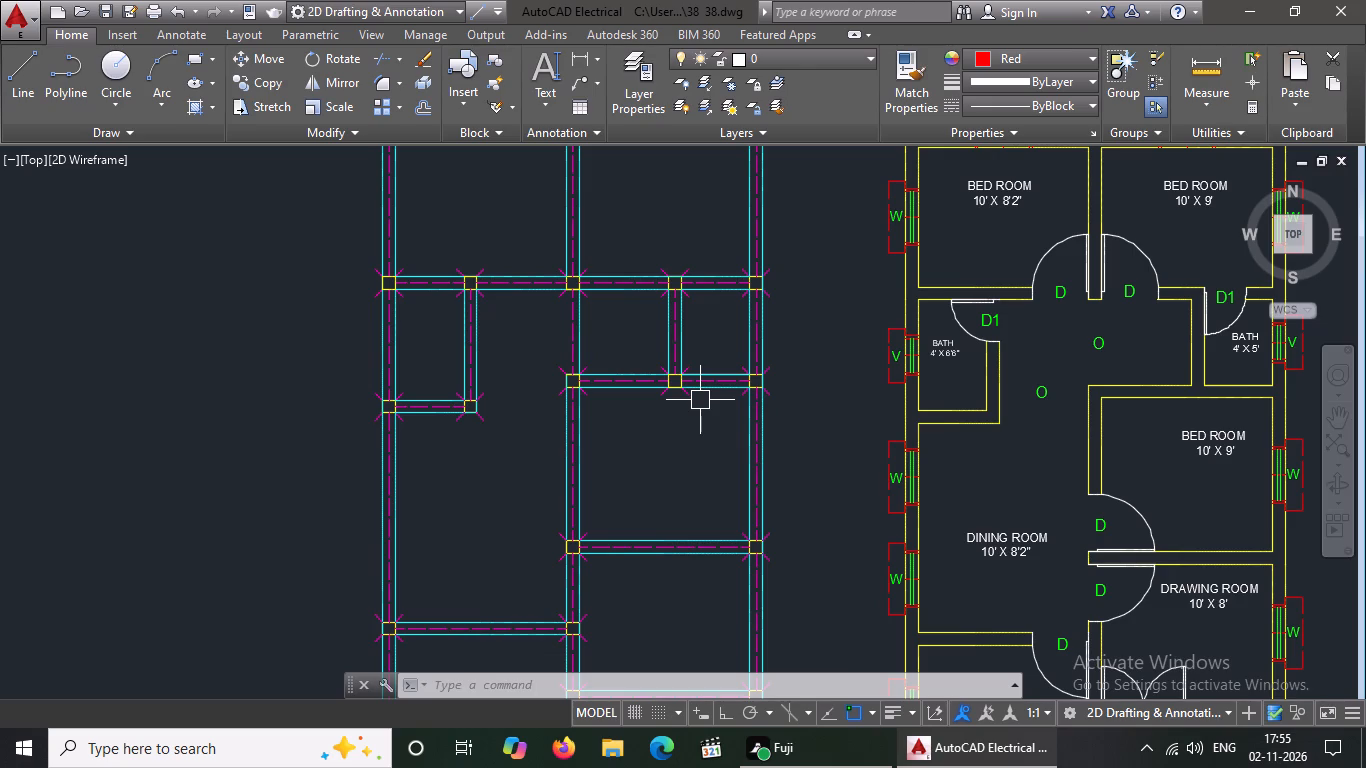
scroll(726, 349, down, 2)
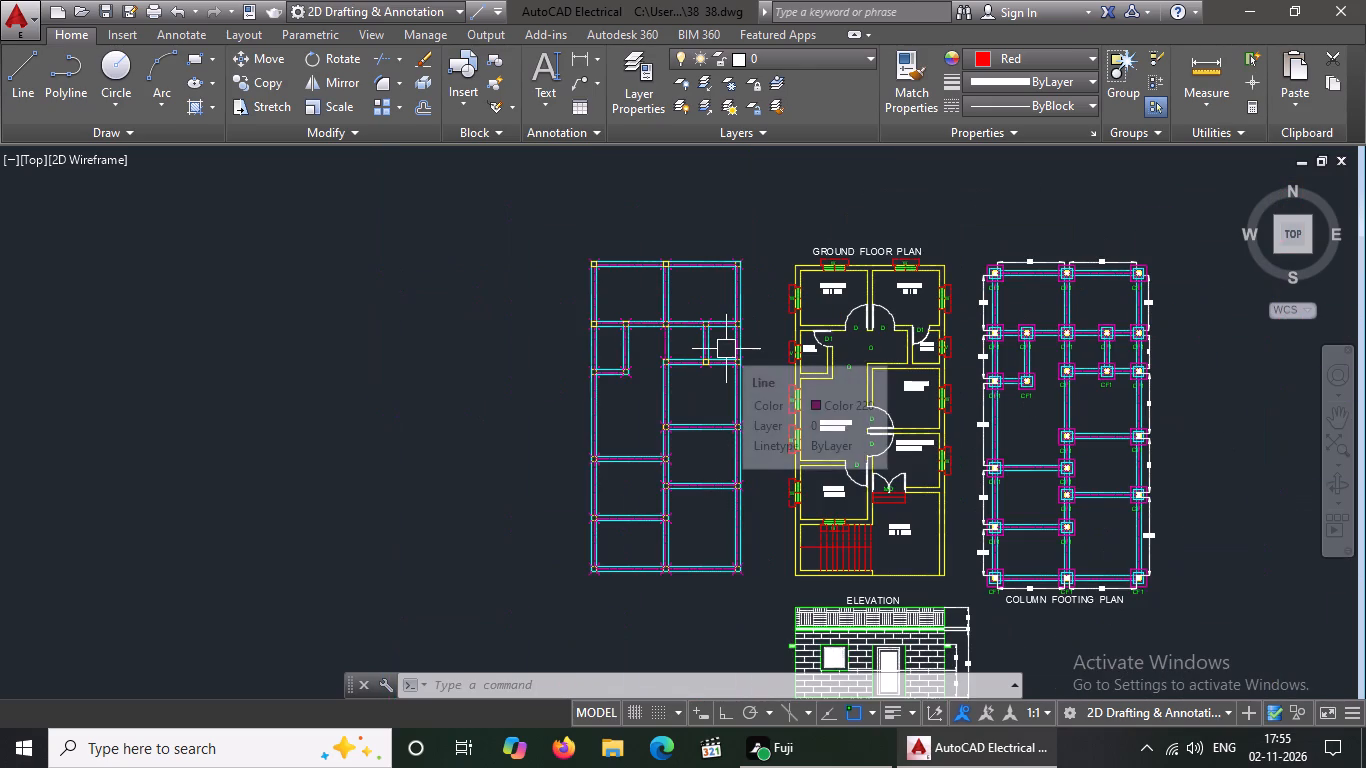
scroll(683, 308, up, 3)
scroll(673, 308, down, 2)
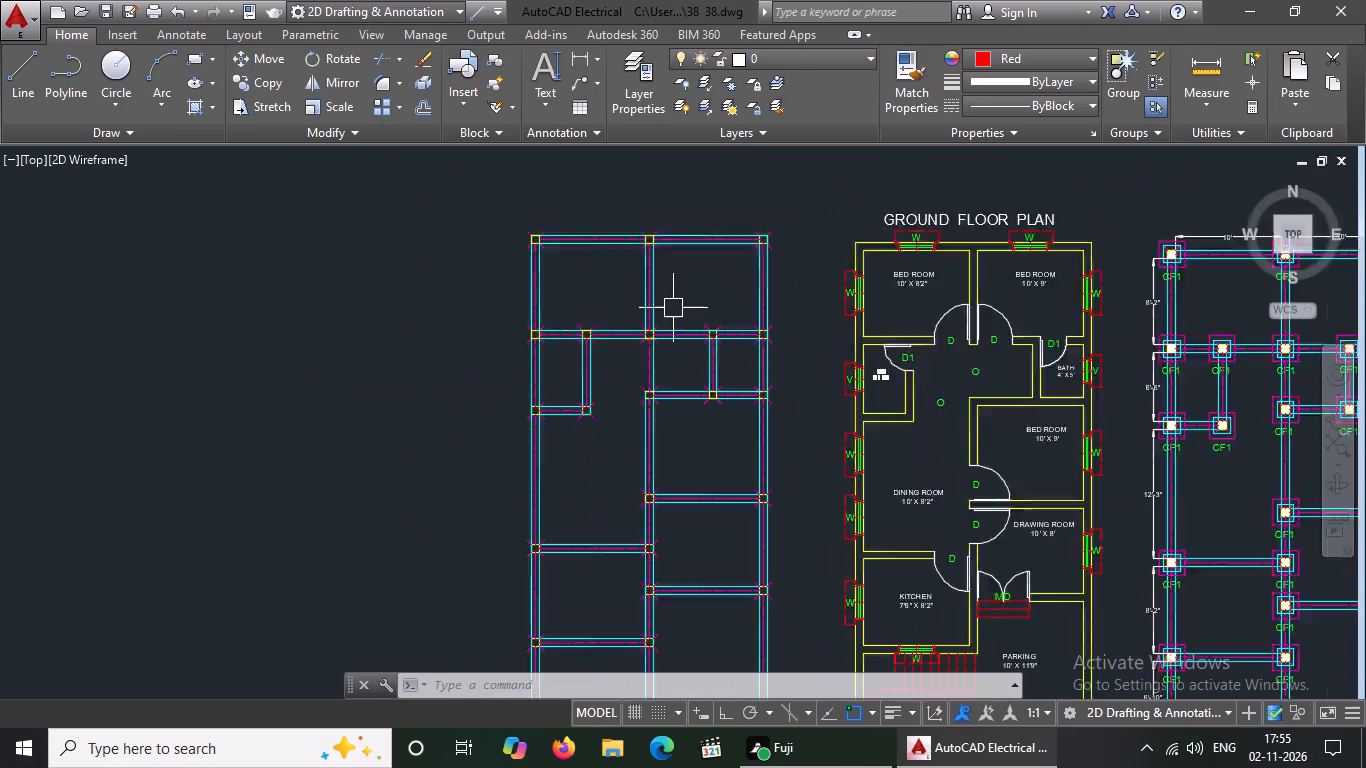
scroll(507, 246, up, 2)
scroll(610, 224, up, 2)
click(475, 205)
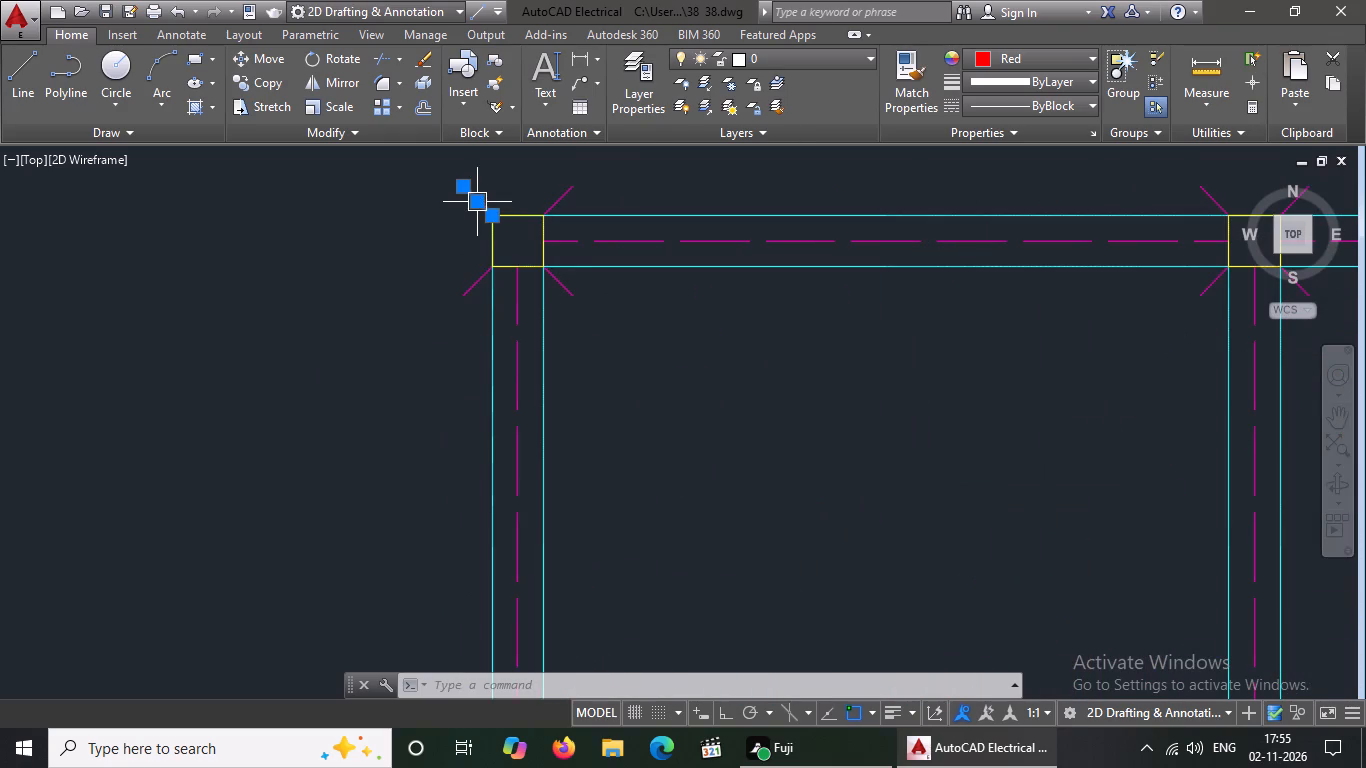
click(431, 56)
scroll(498, 461, down, 1)
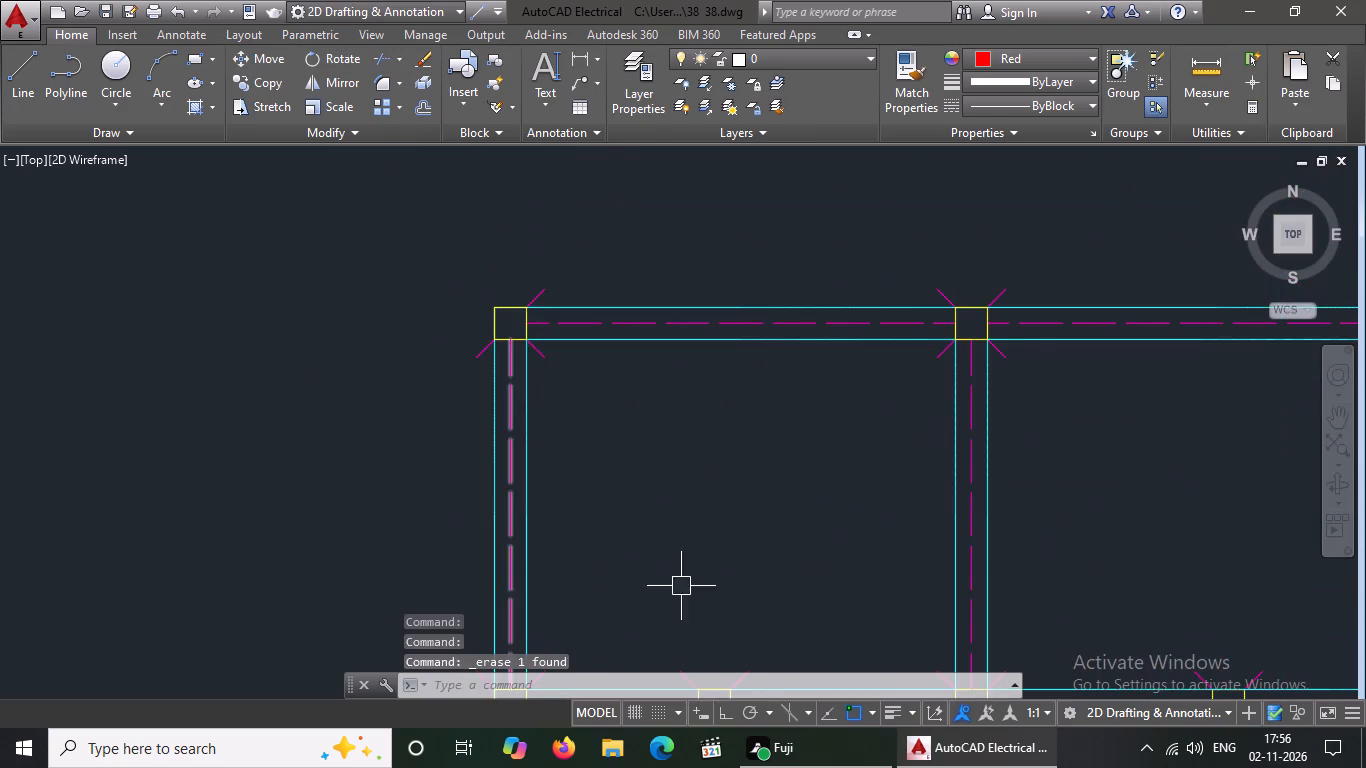
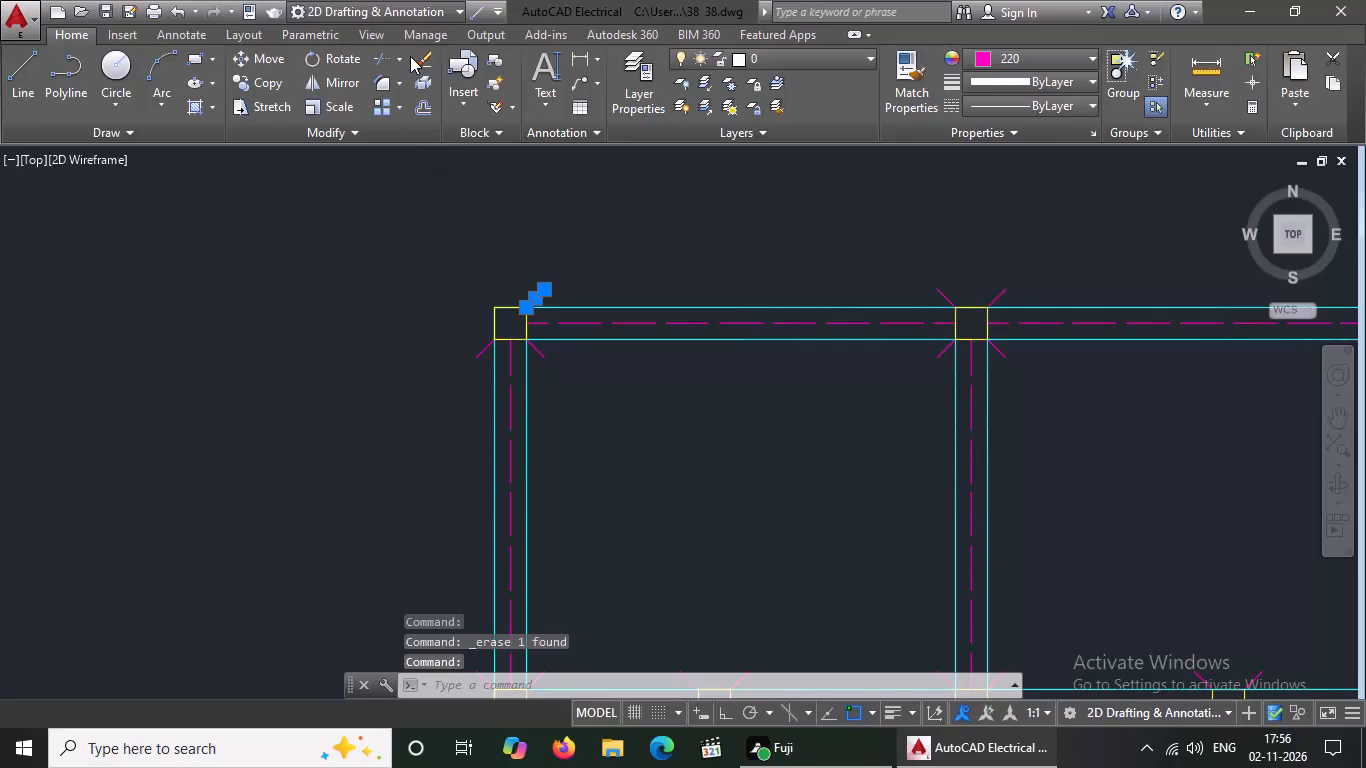
Delete the remaining three magenta diagonal lines around the copied plan's top-left column.
click(414, 56)
click(474, 352)
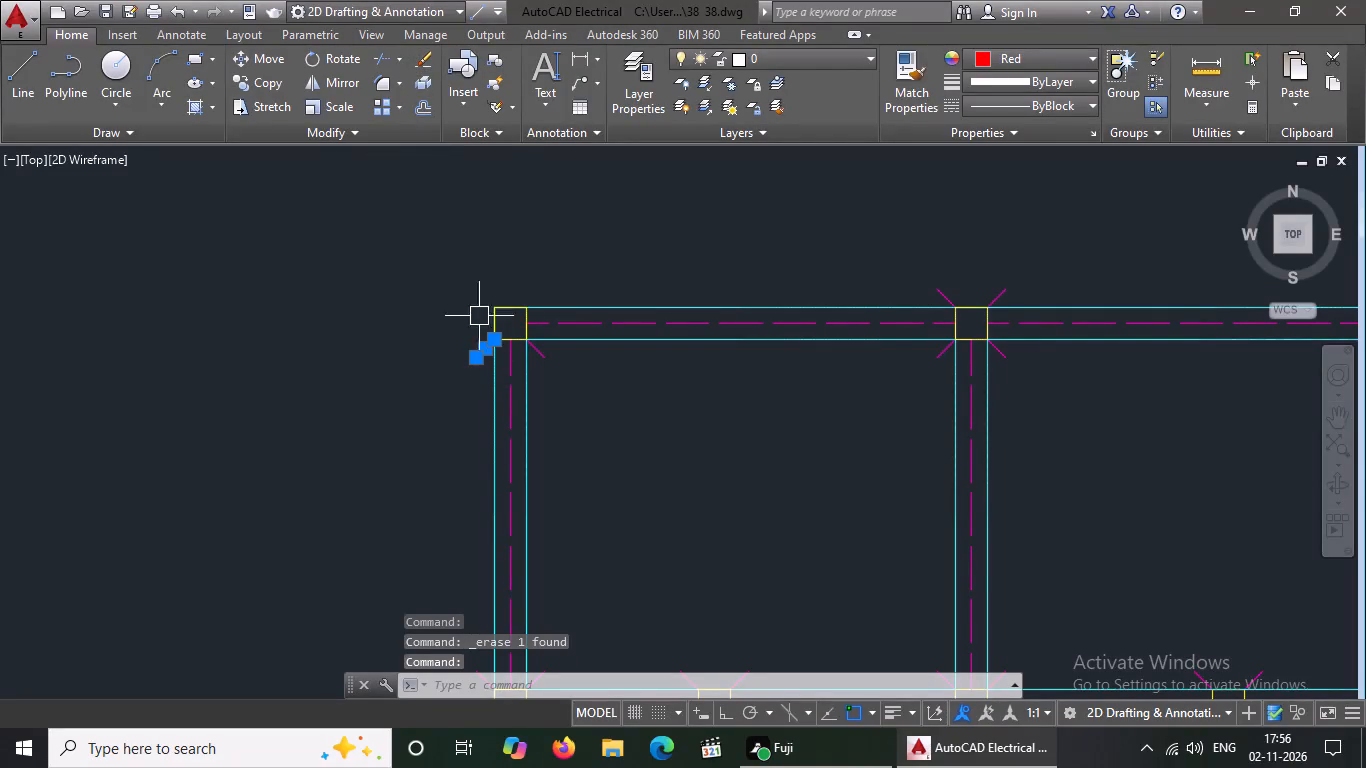
click(426, 63)
click(540, 355)
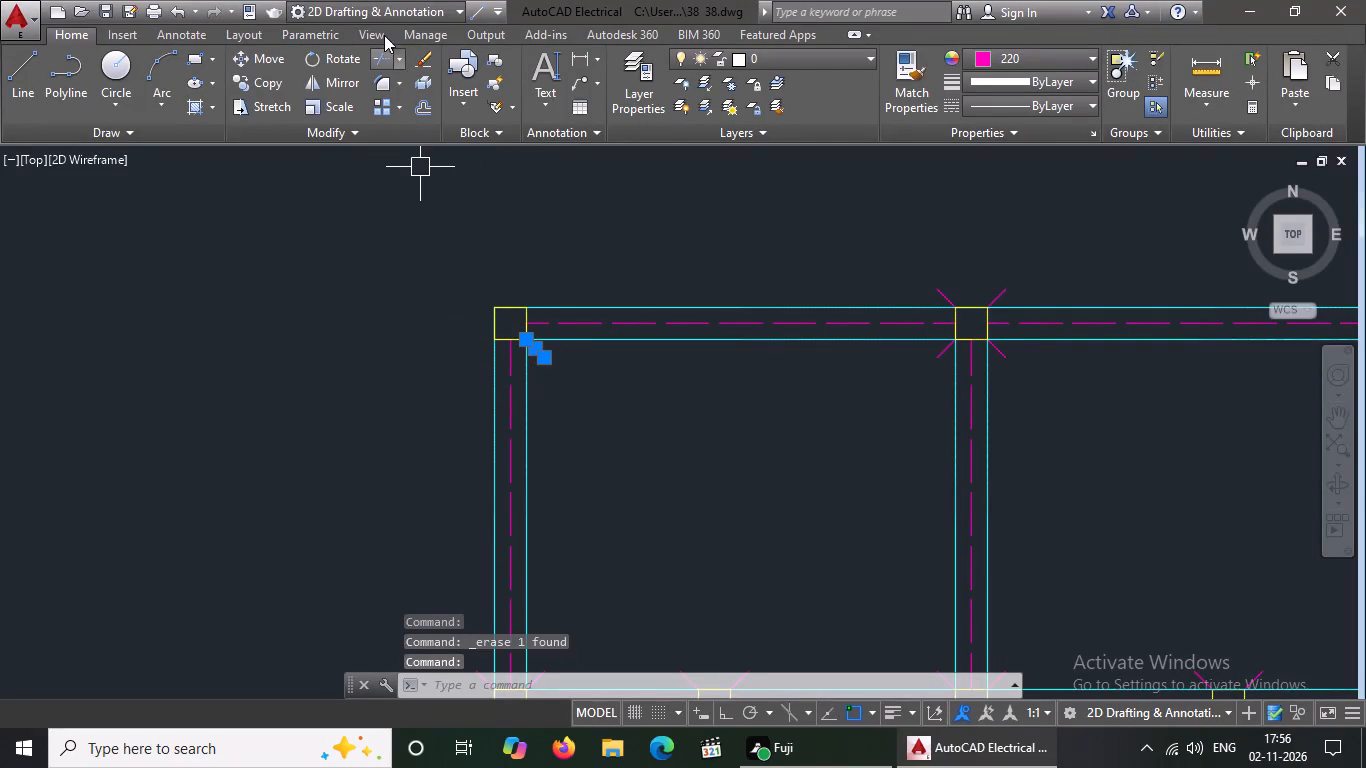
click(430, 55)
Delete the yellow square outline of the top-left column.
drag(409, 266, 441, 295)
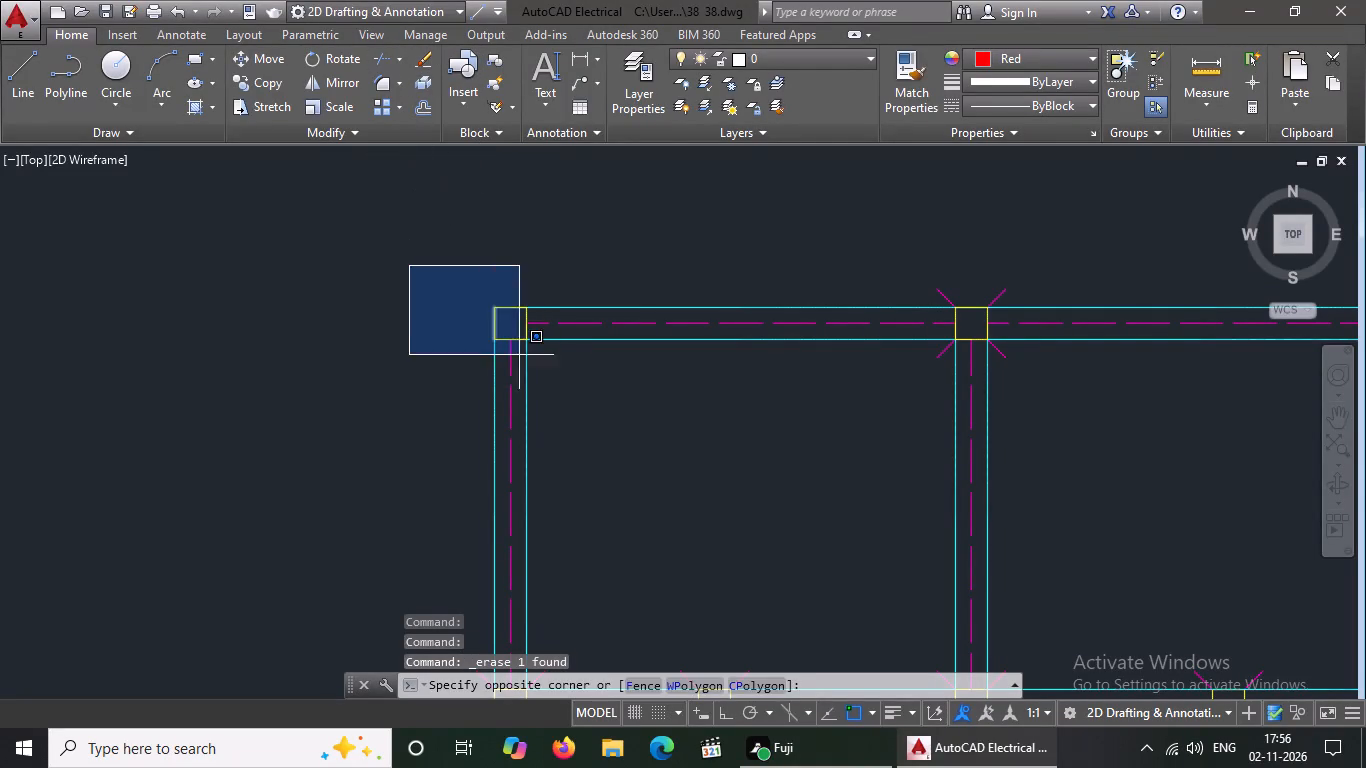
click(531, 367)
click(422, 60)
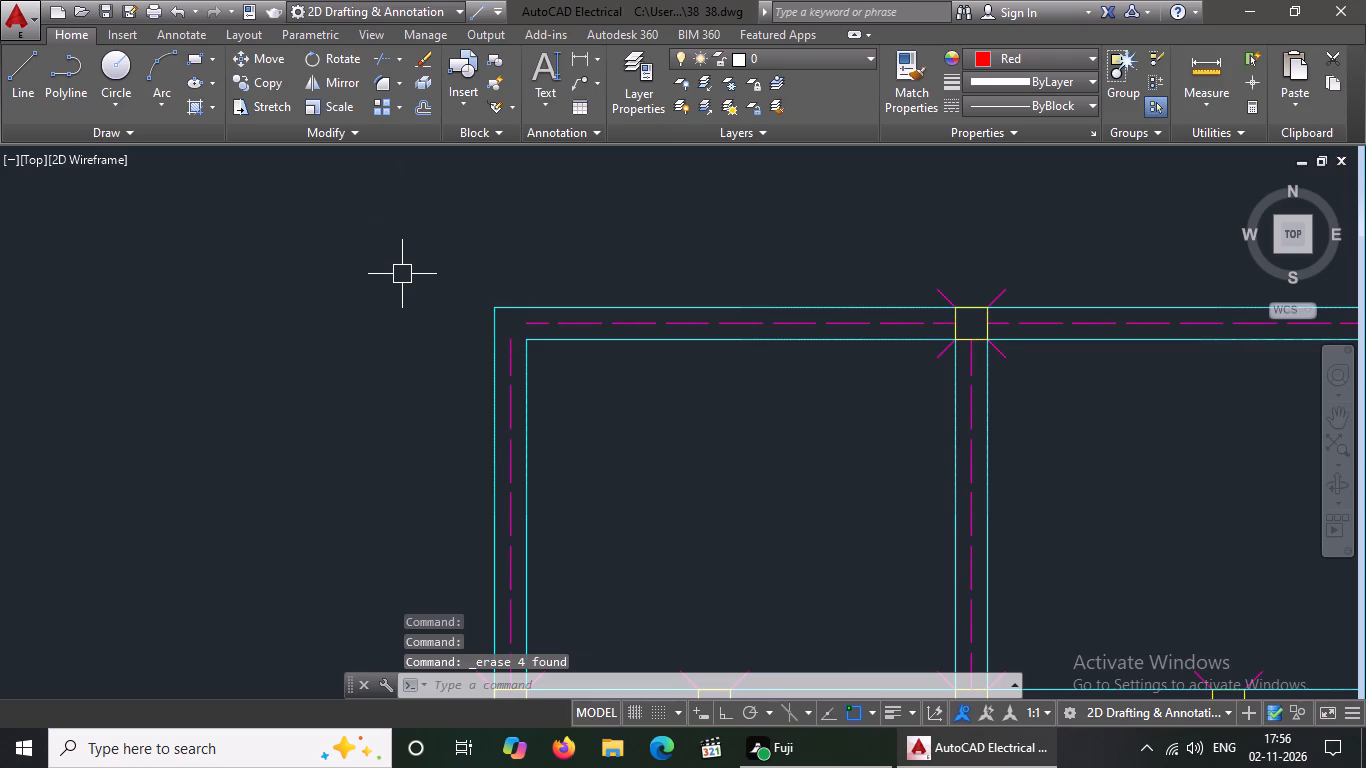
Delete the four magenta diagonal lines around the middle column in the top row.
scroll(454, 270, down, 3)
scroll(614, 295, up, 3)
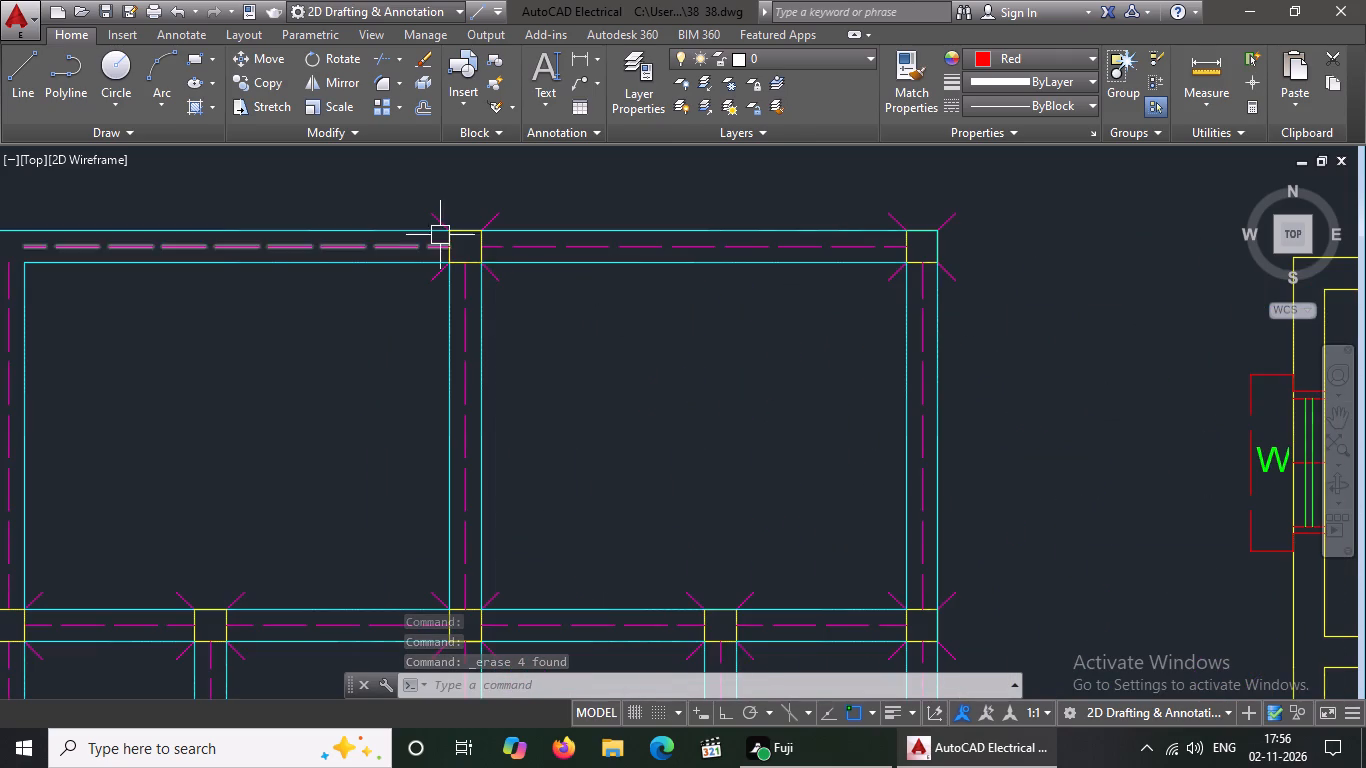
click(440, 215)
click(413, 56)
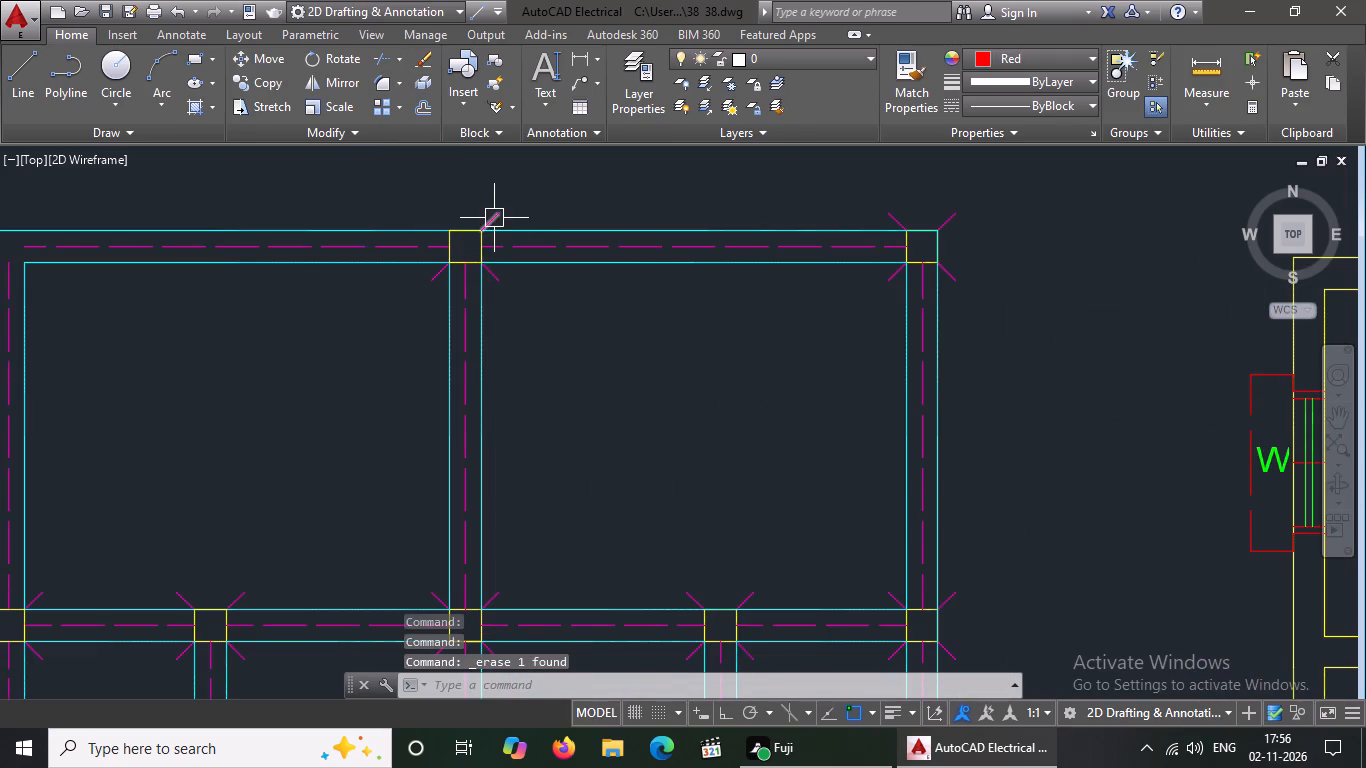
click(494, 217)
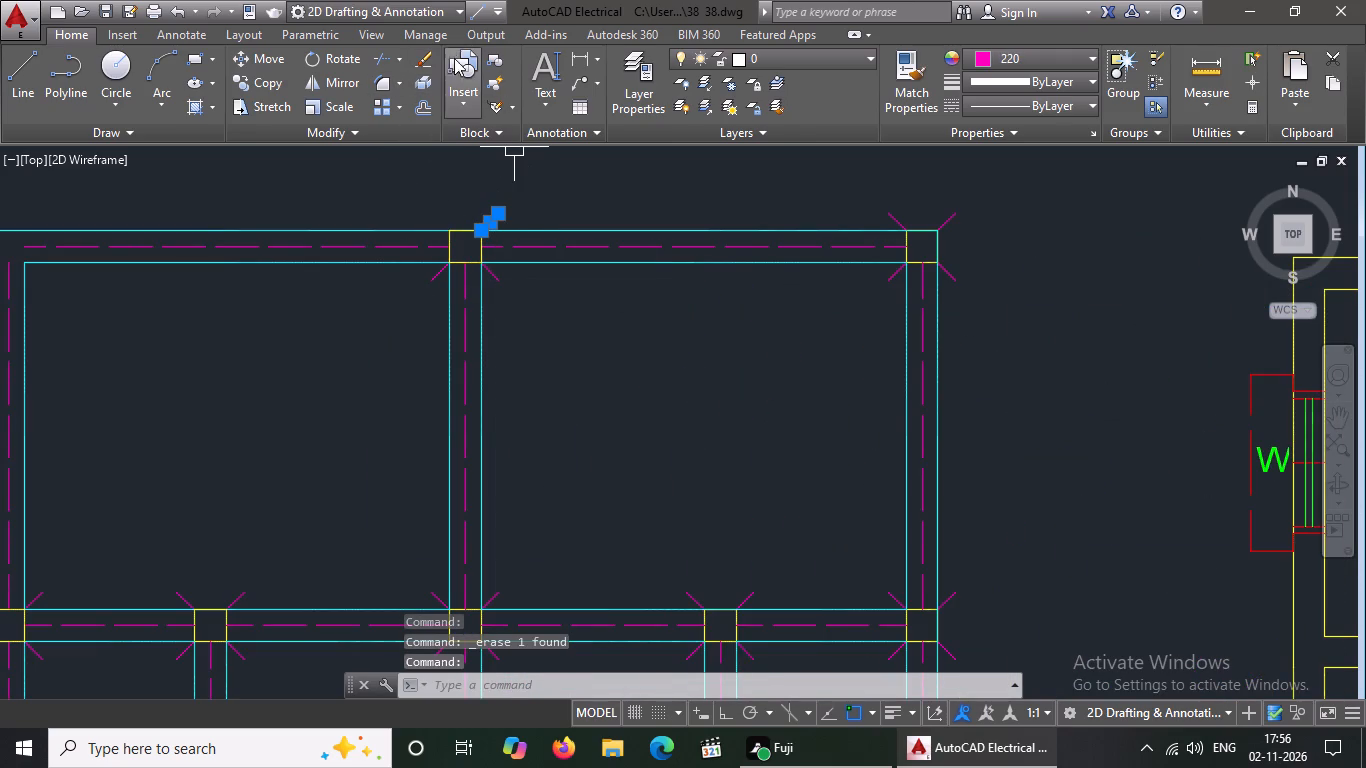
click(430, 54)
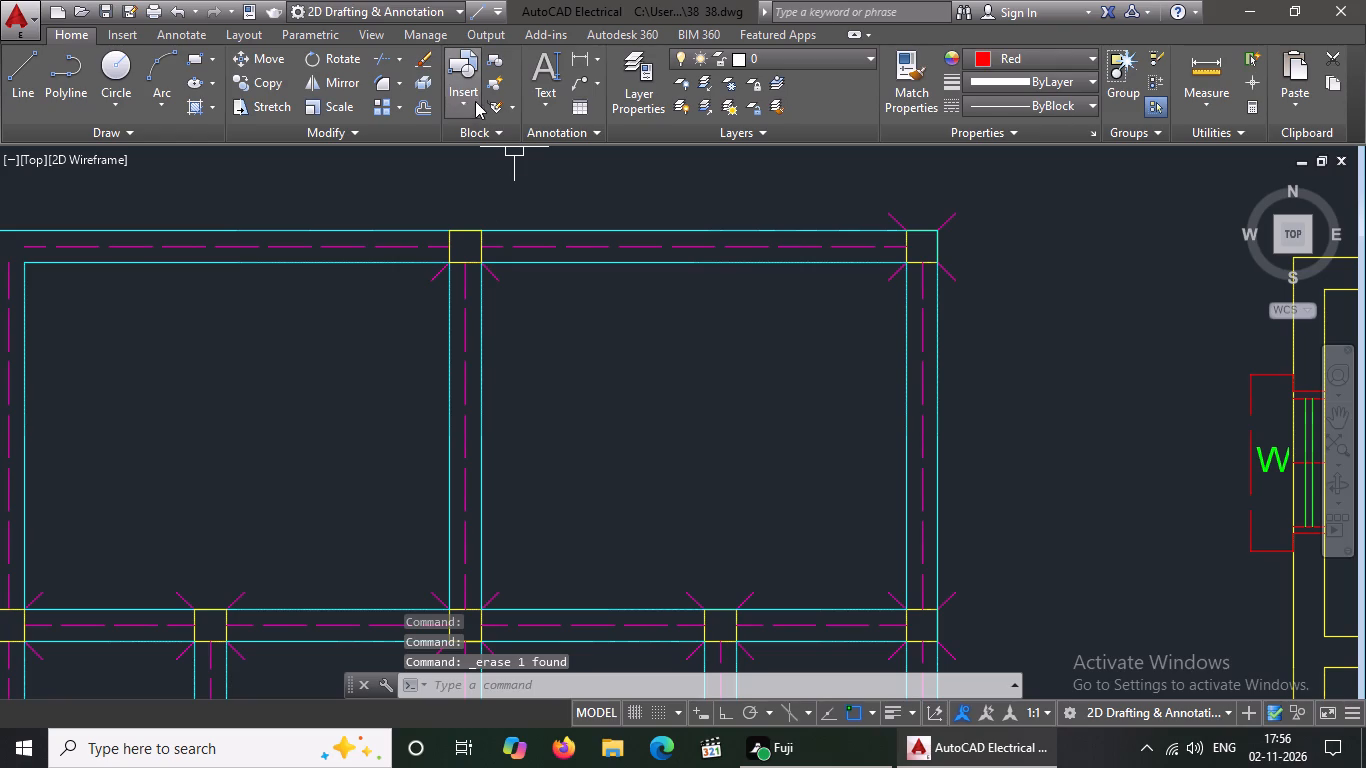
click(435, 281)
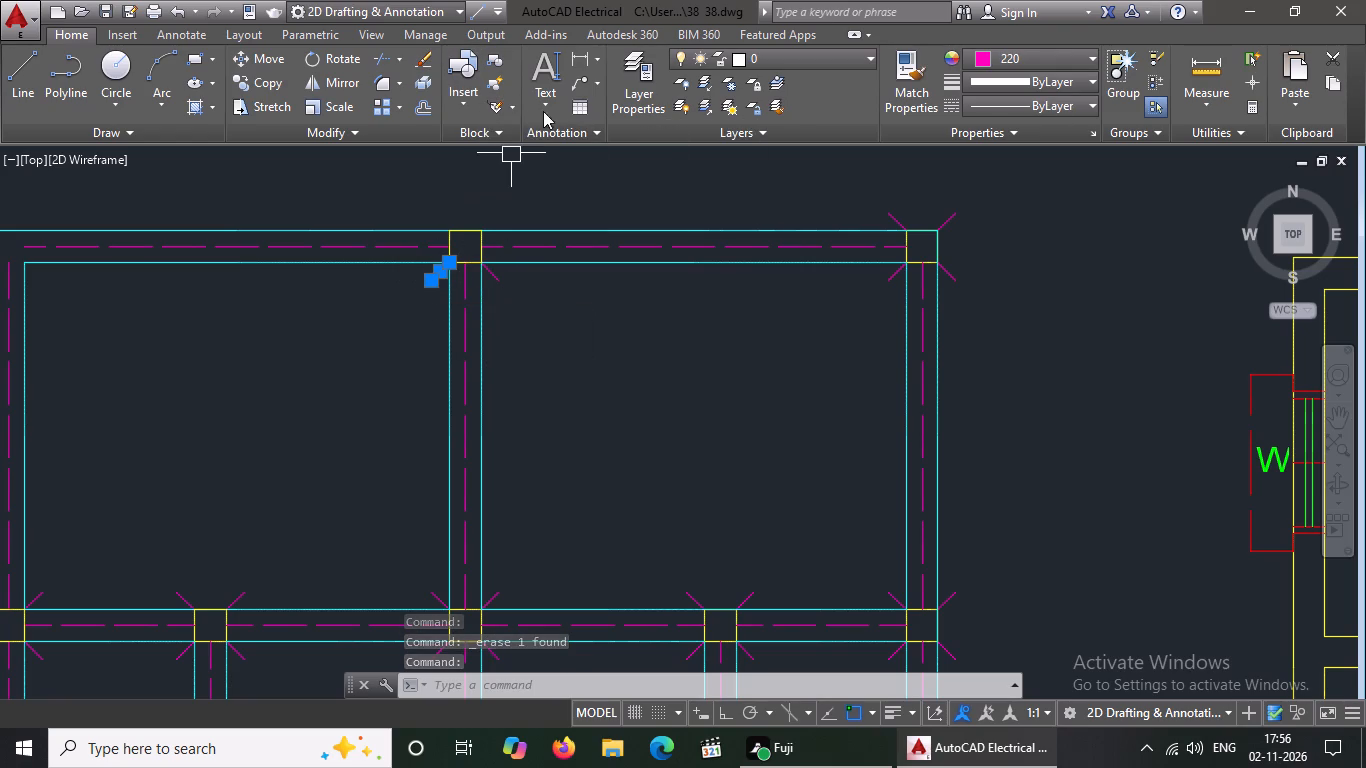
click(420, 56)
click(492, 278)
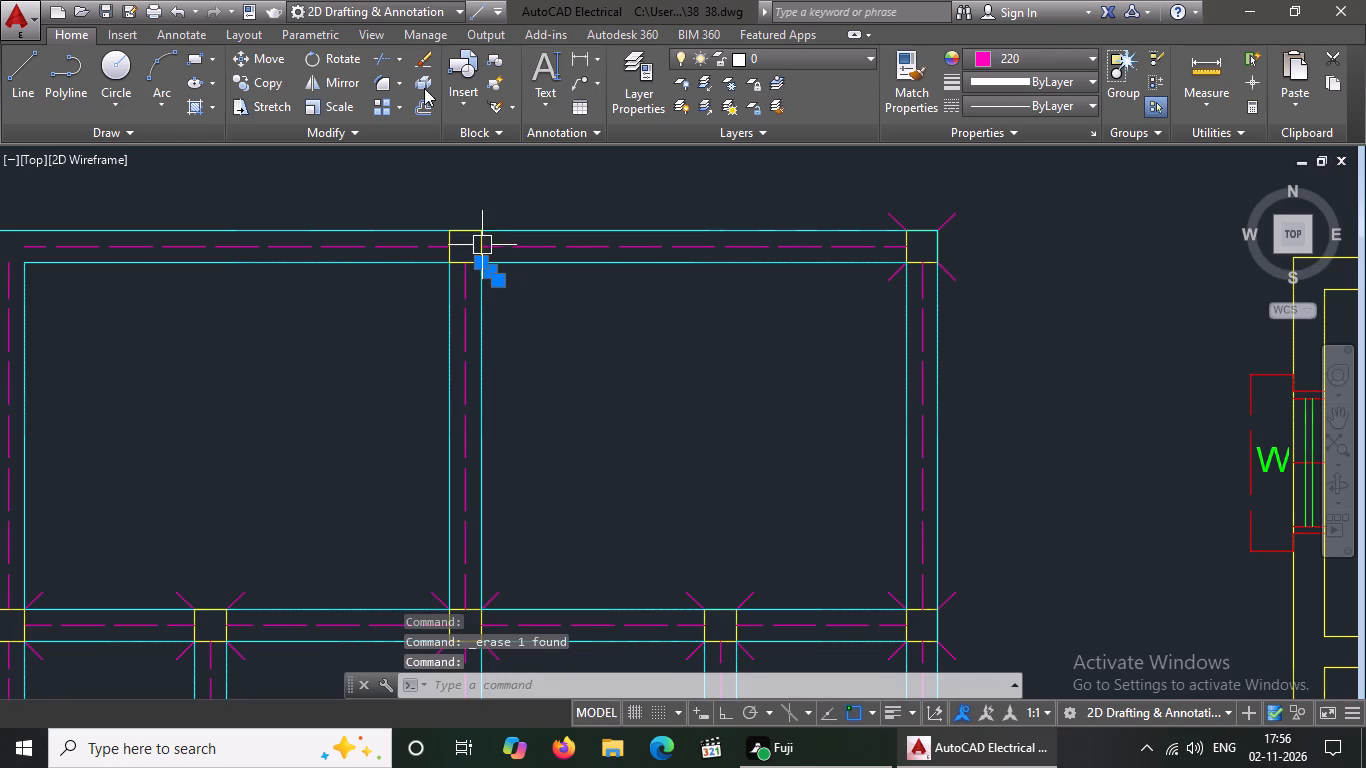
click(420, 56)
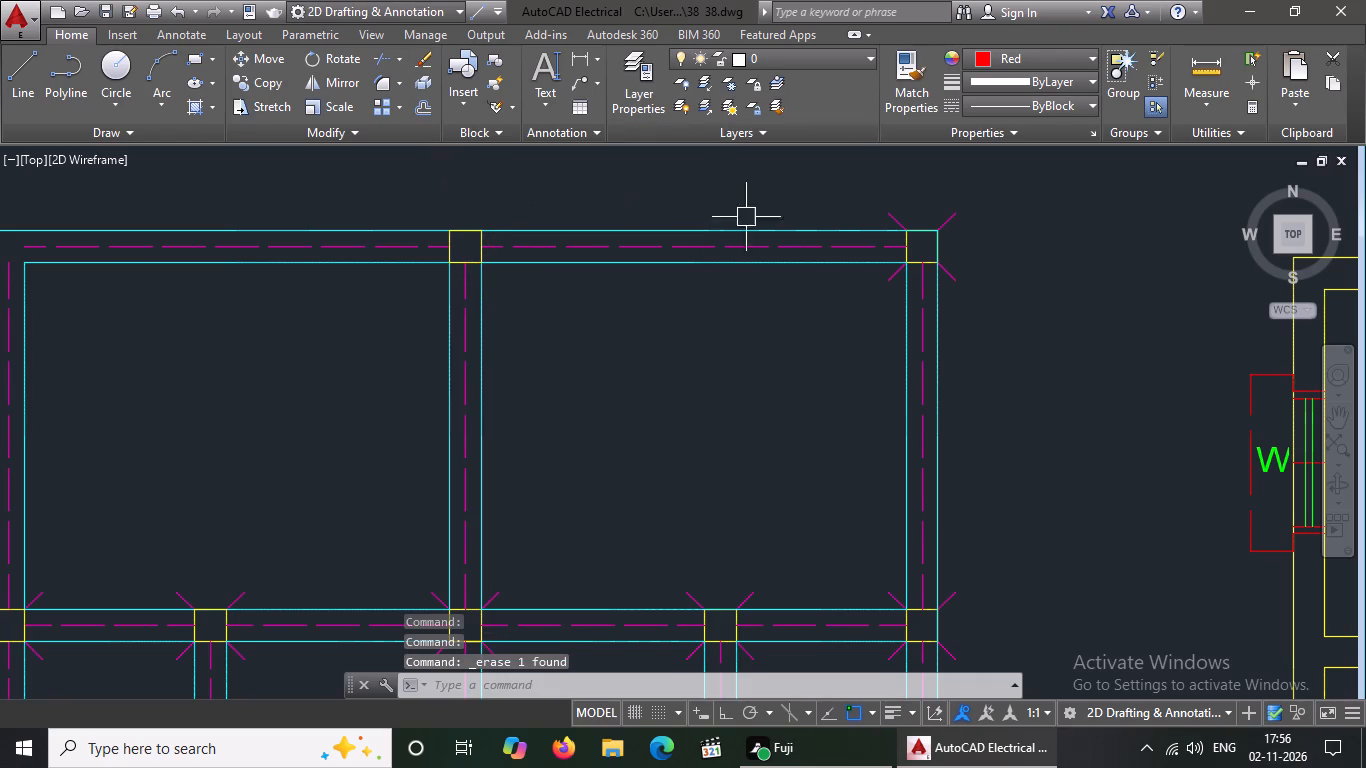
Delete the top-row beam left of the middle column: its two cyan edge lines and the dashed magenta centreline.
click(398, 218)
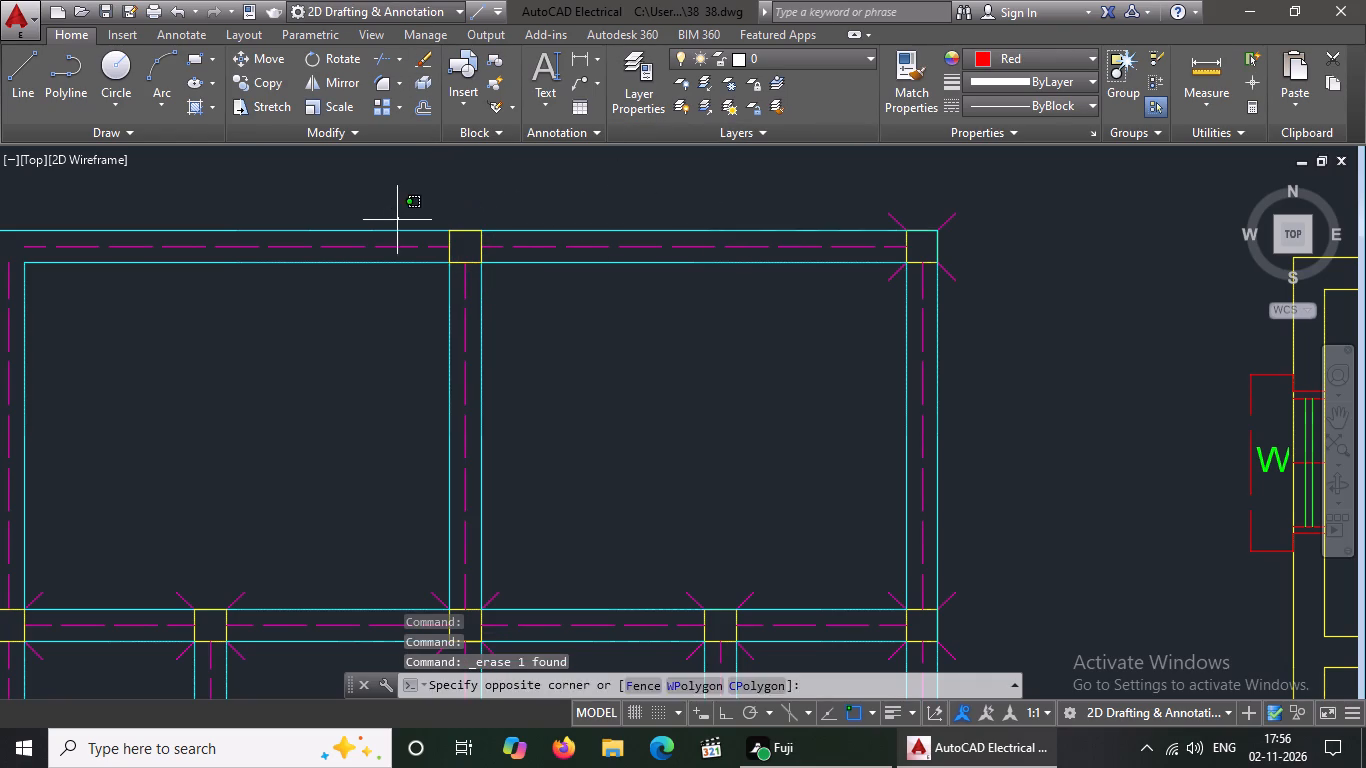
double_click(390, 228)
click(428, 57)
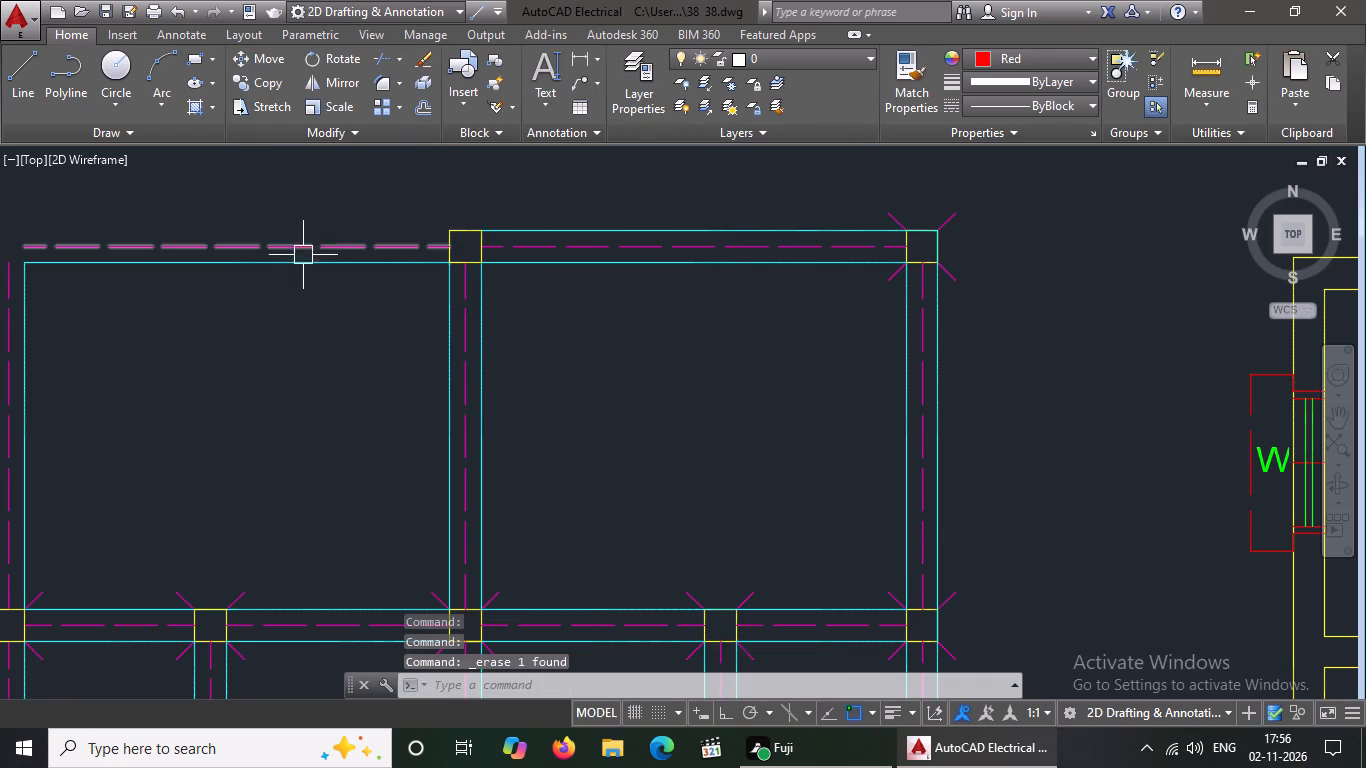
click(304, 249)
click(421, 53)
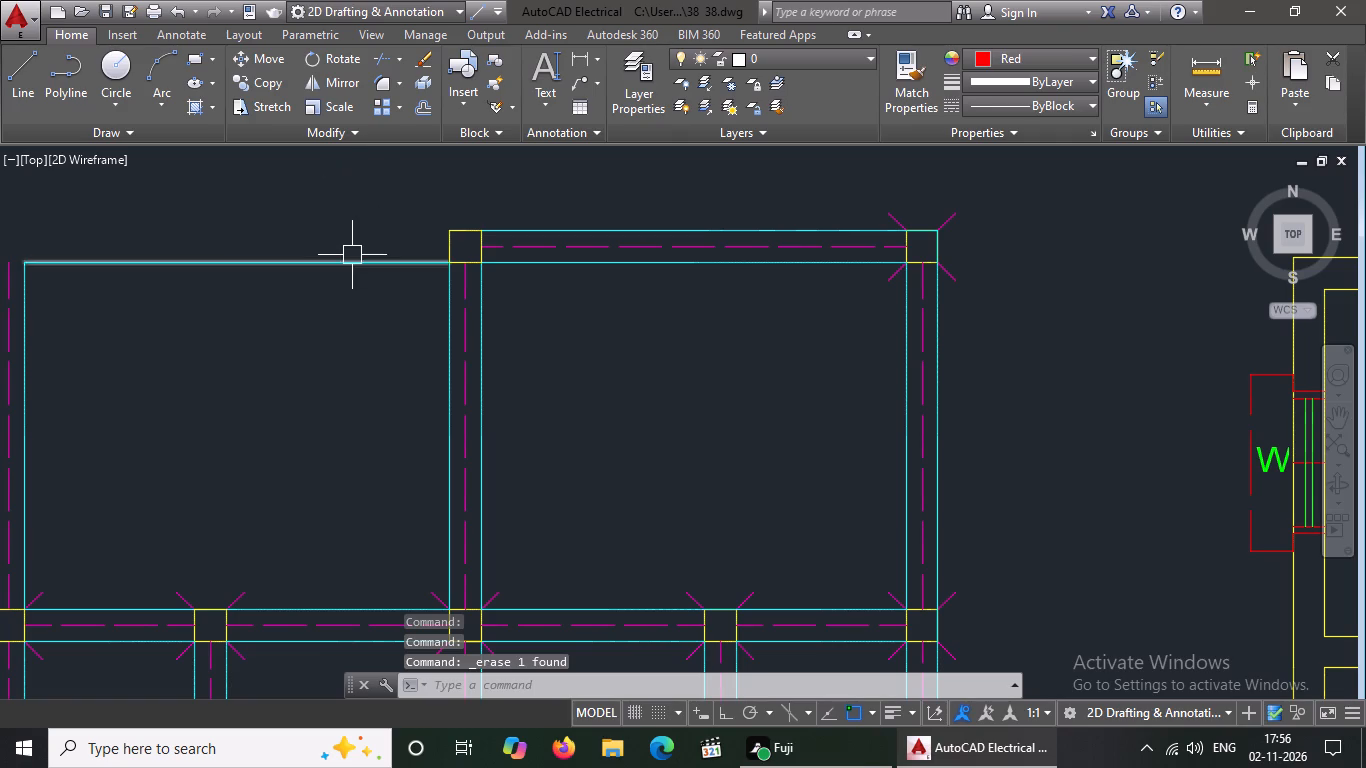
click(352, 256)
click(420, 61)
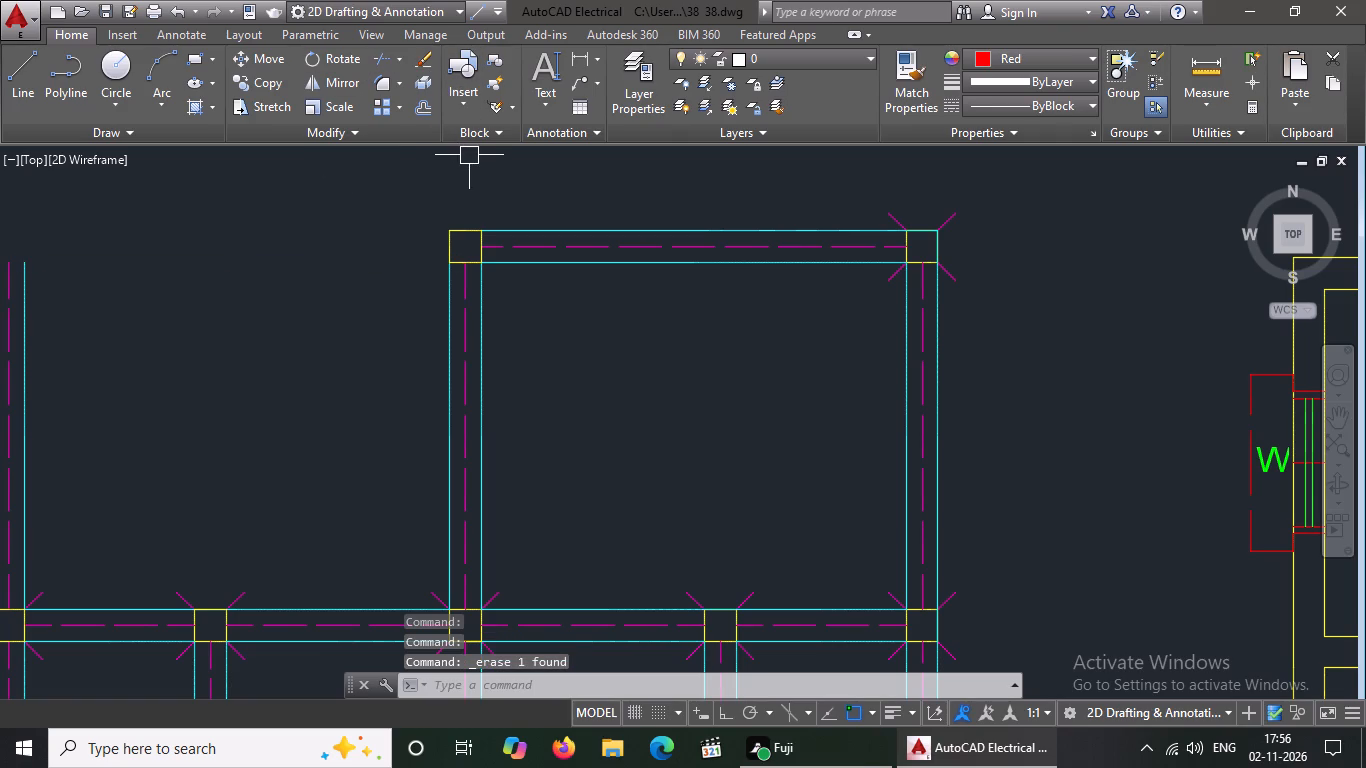
Delete the top-row beam between the middle and top-right columns: both cyan edge lines and the dashed magenta centreline.
click(532, 232)
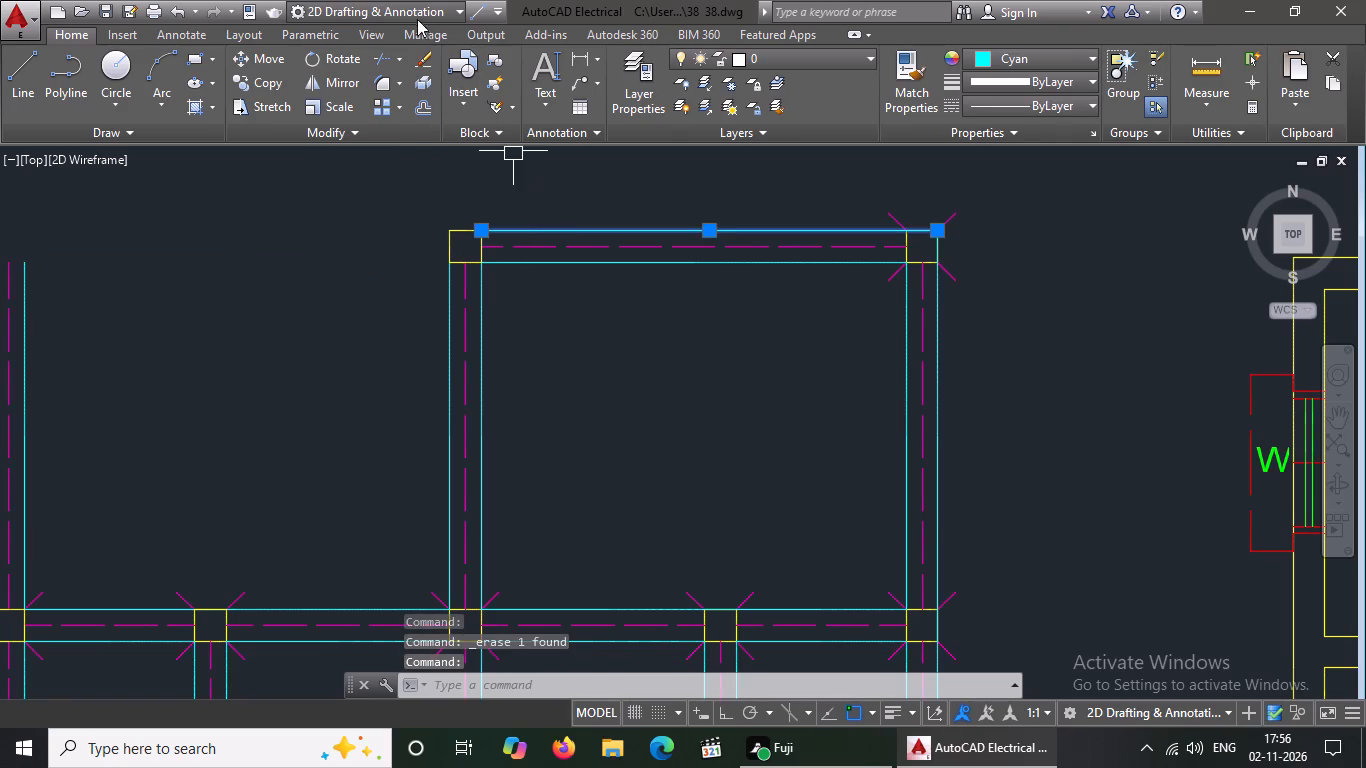
click(422, 63)
click(540, 260)
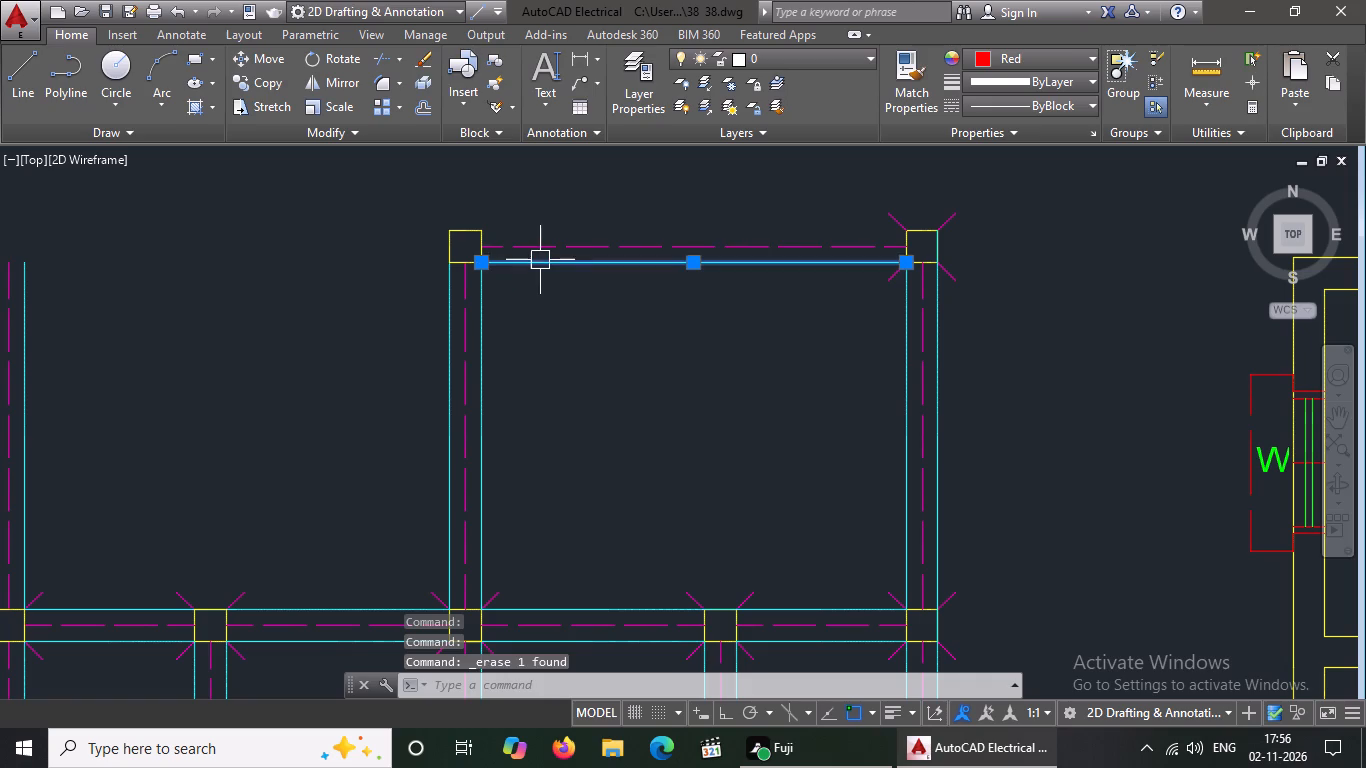
click(423, 55)
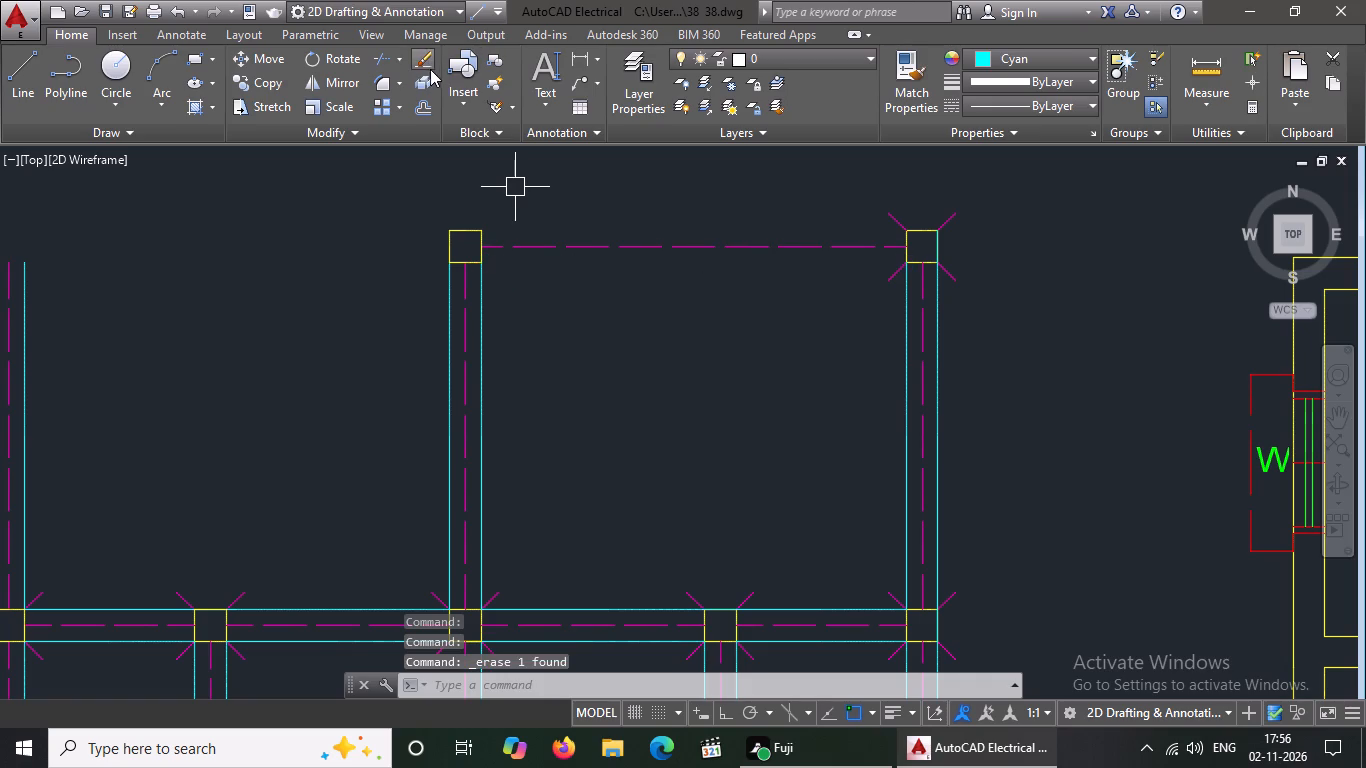
drag(620, 234, 613, 255)
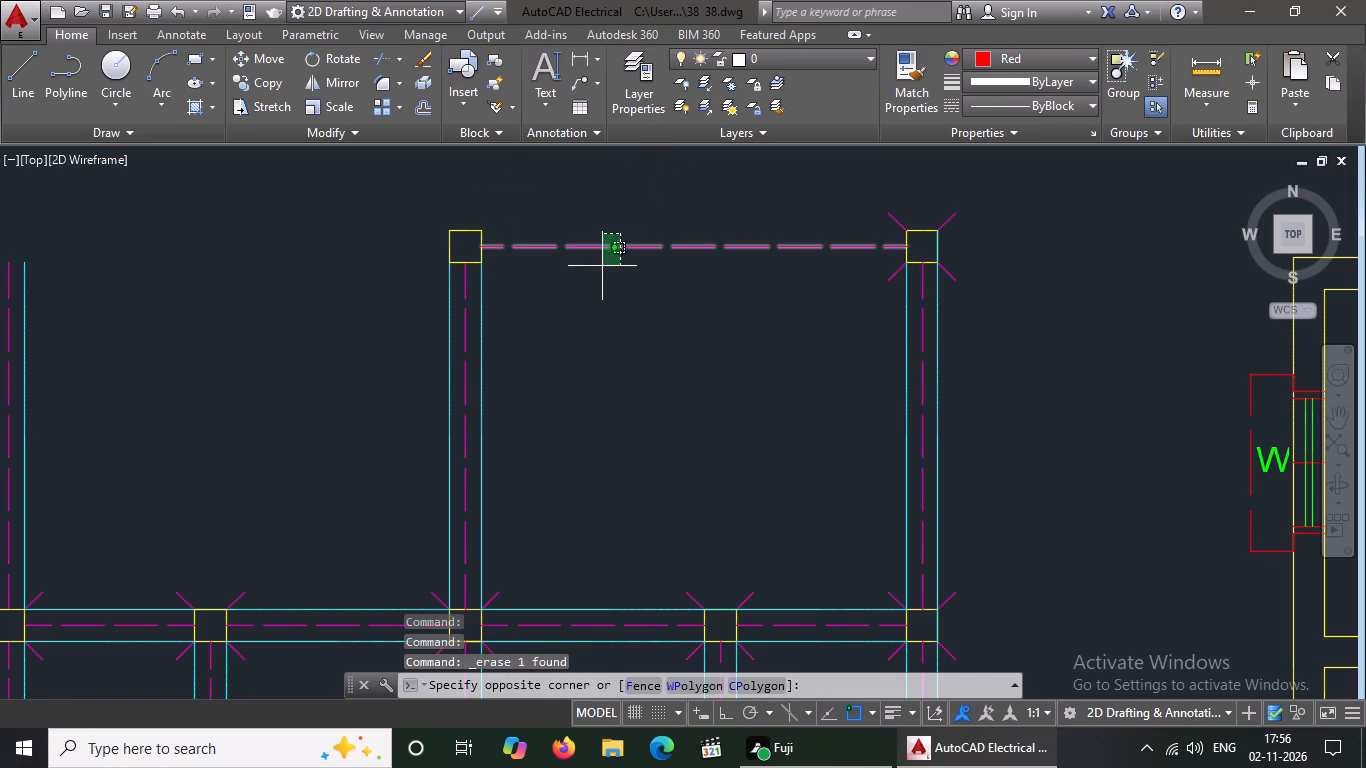
click(602, 266)
click(429, 62)
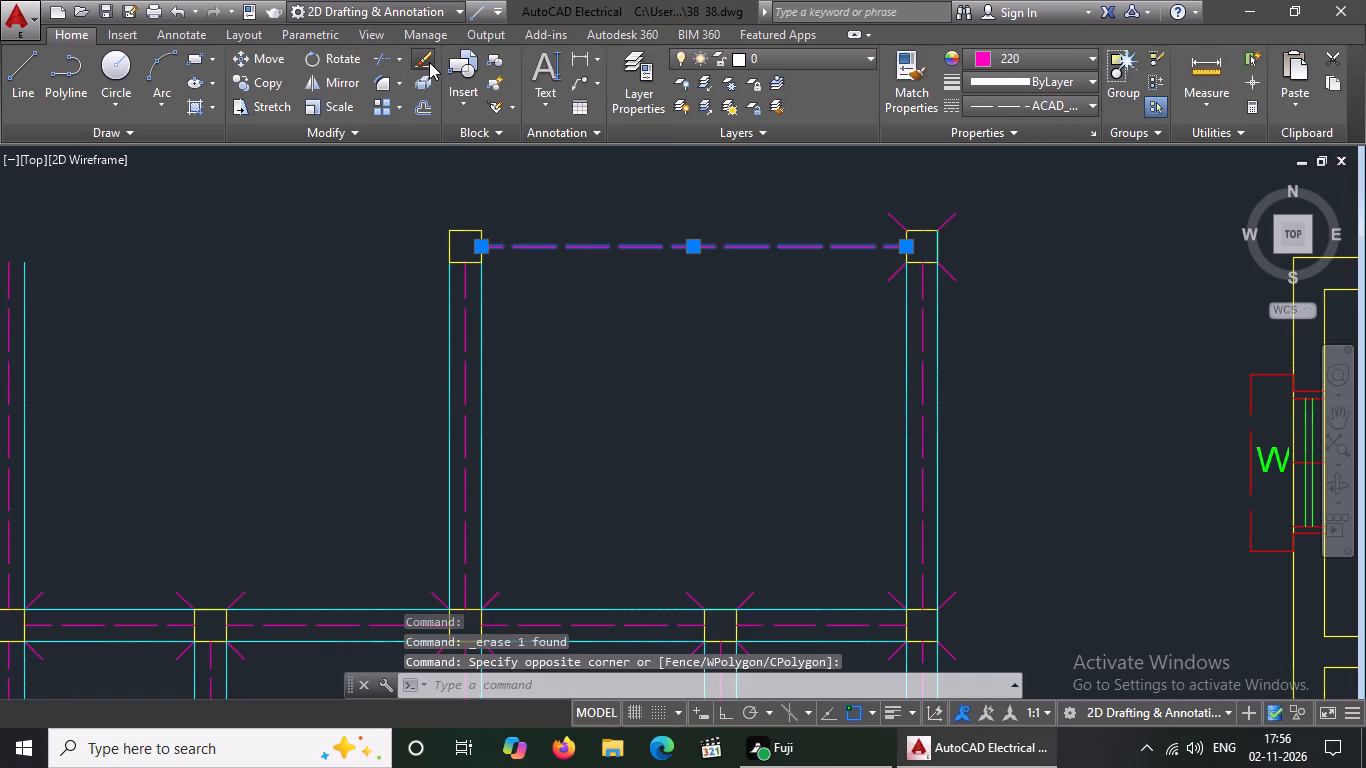
Delete the four yellow outline lines of the top row's middle column and the dashed magenta centreline of the vertical beam below it.
click(475, 229)
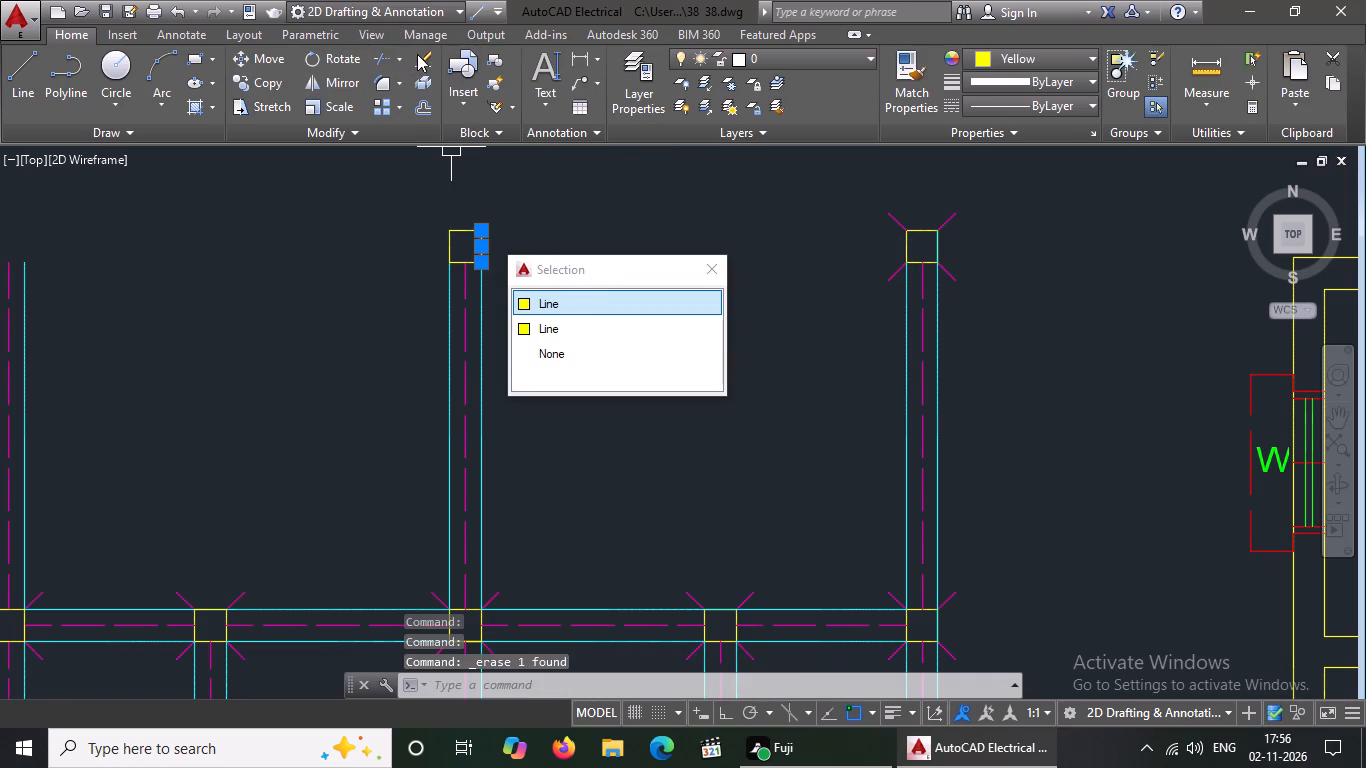
click(423, 53)
click(449, 247)
click(422, 60)
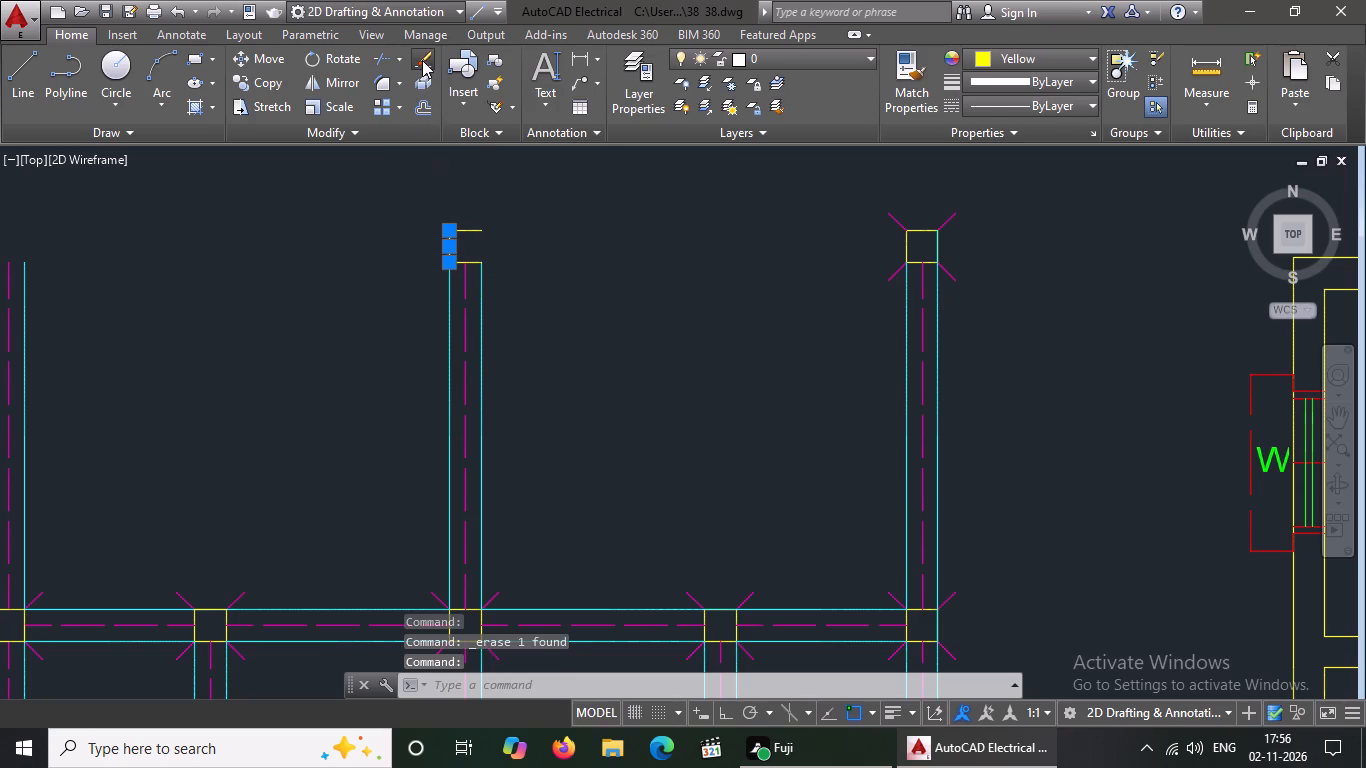
click(469, 228)
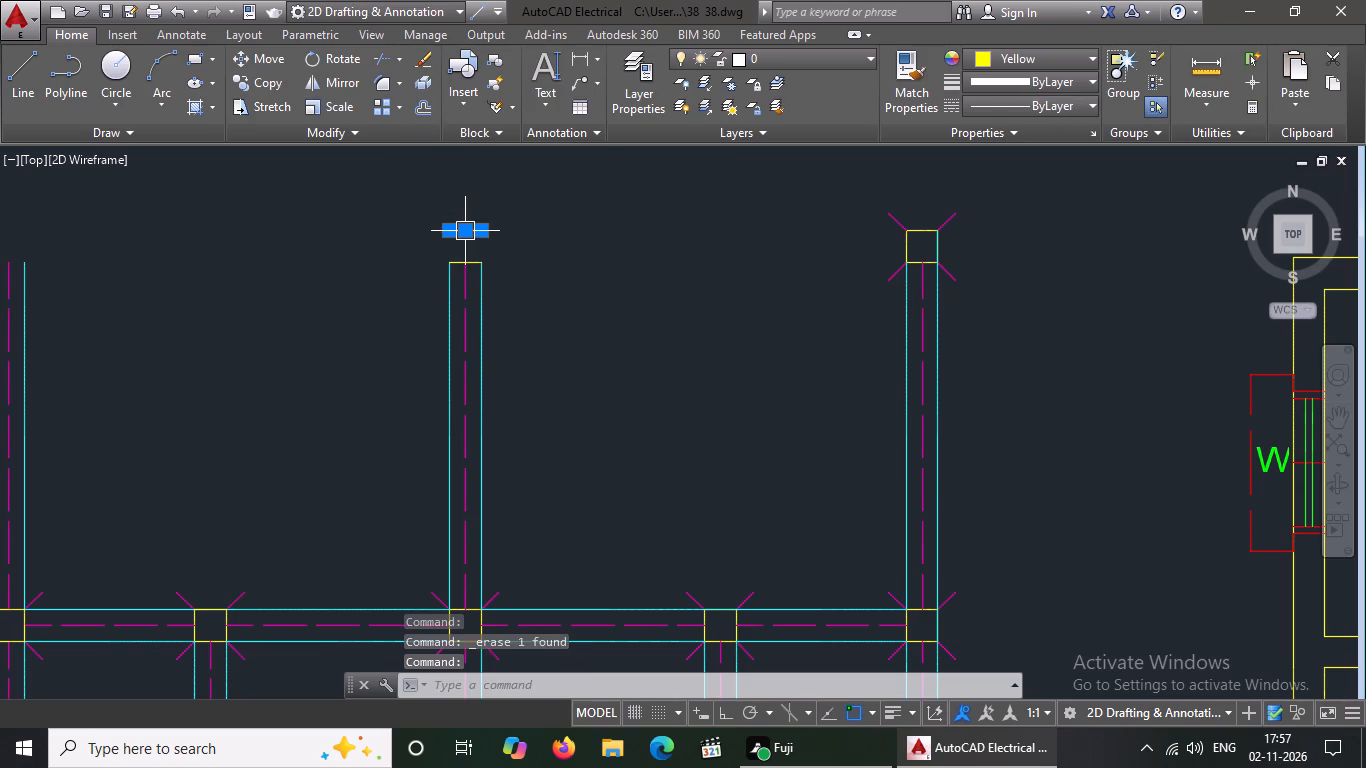
click(425, 59)
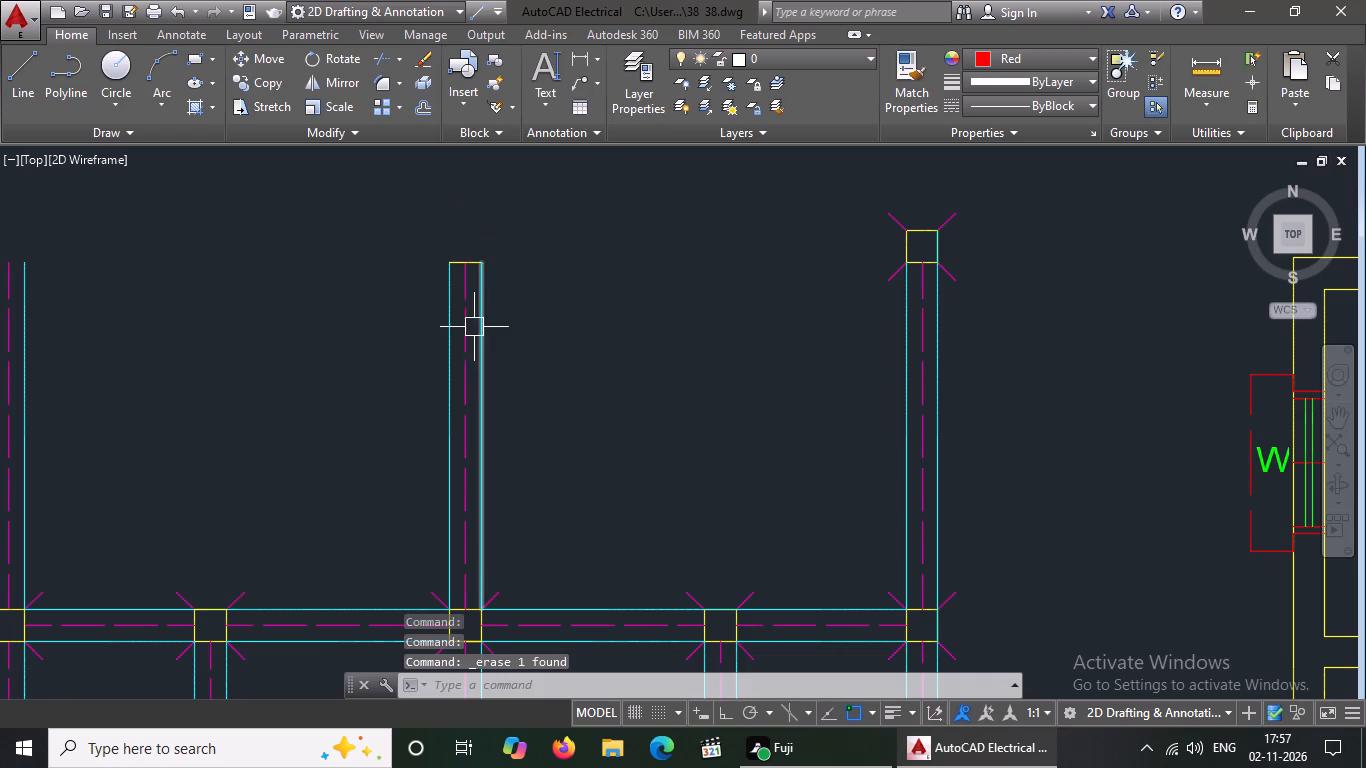
click(469, 265)
click(423, 59)
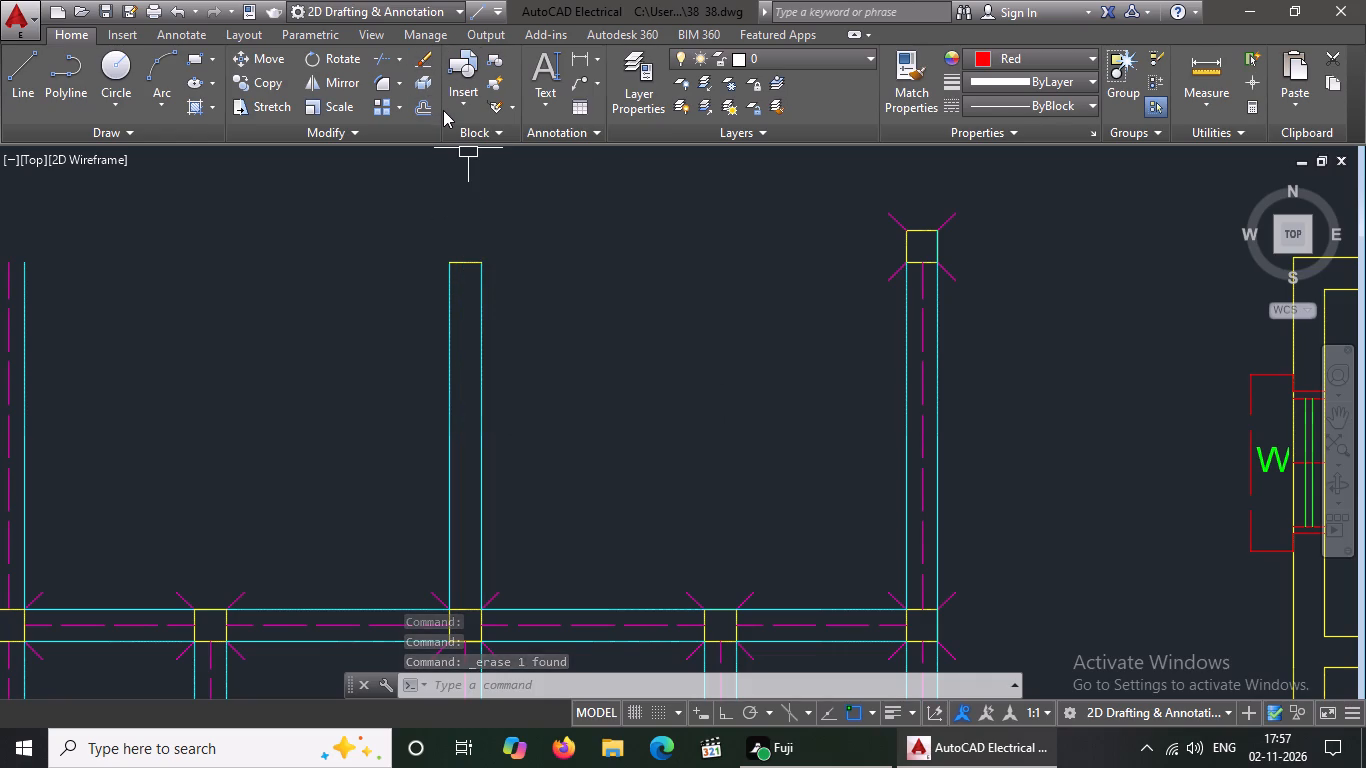
drag(424, 242, 457, 260)
drag(549, 299, 558, 286)
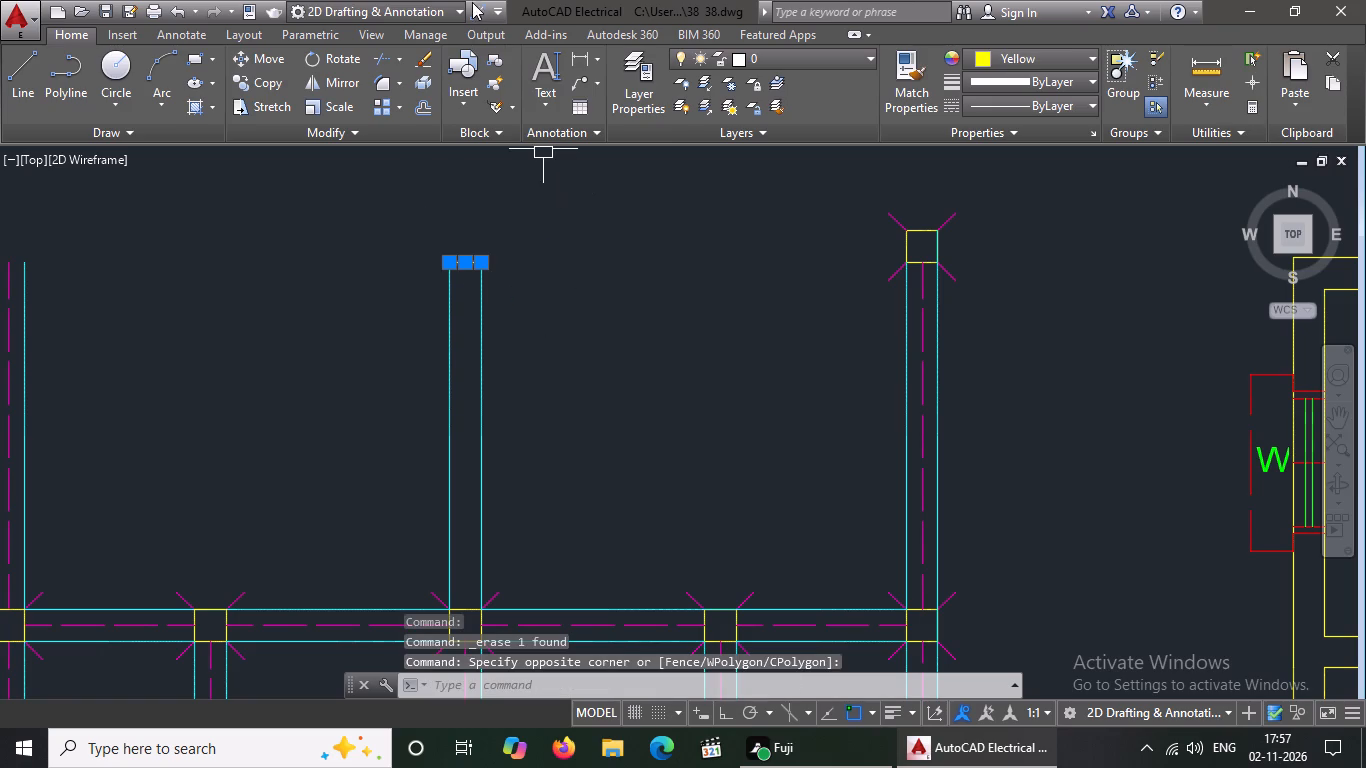
click(419, 54)
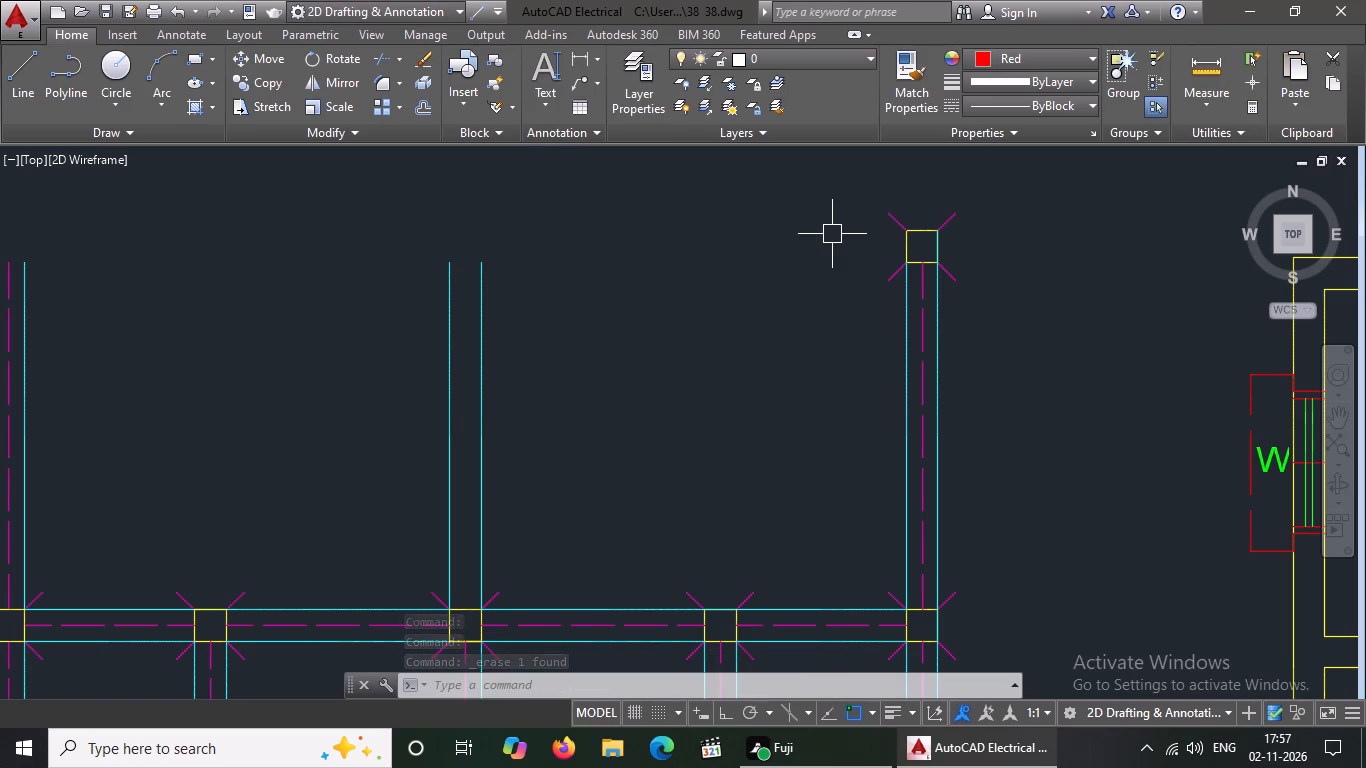
Delete the two magenta diagonal lines at the upper corners of the top-right column.
click(886, 218)
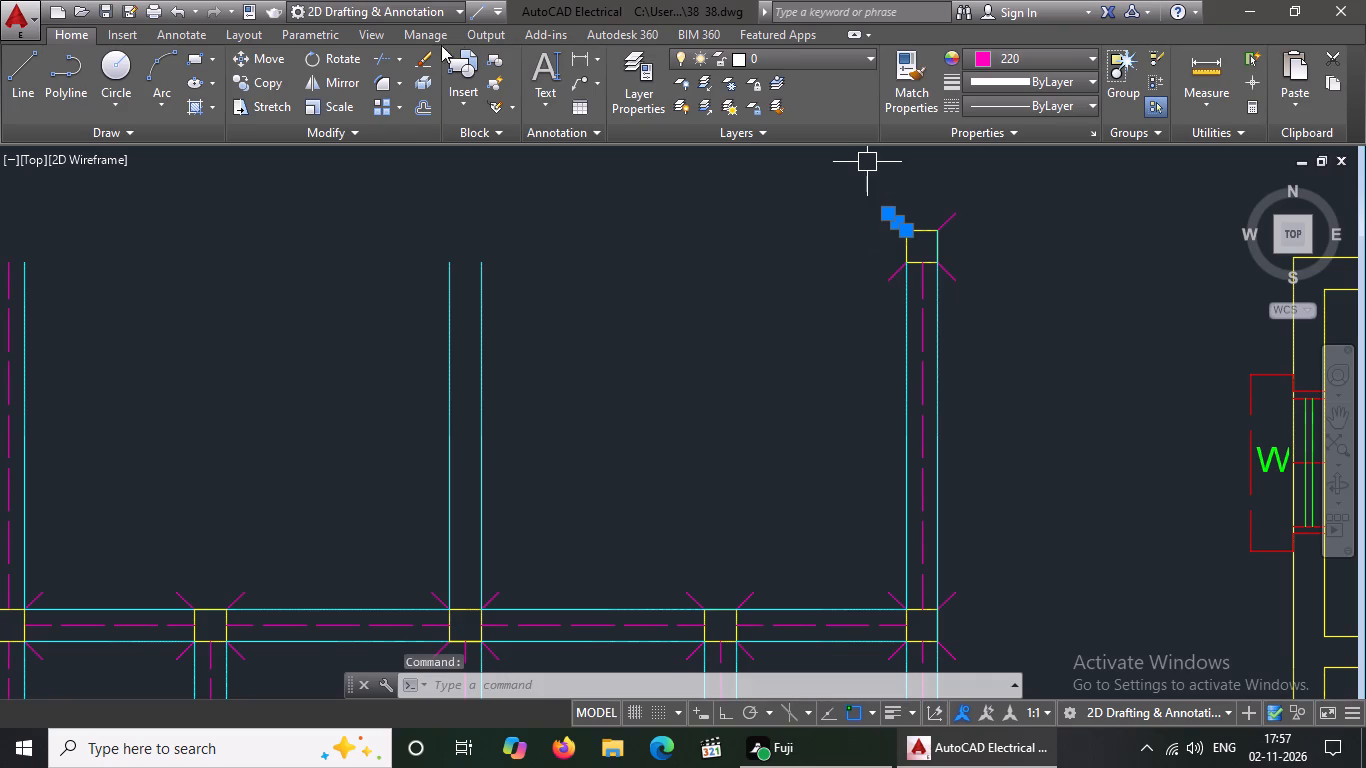
click(427, 62)
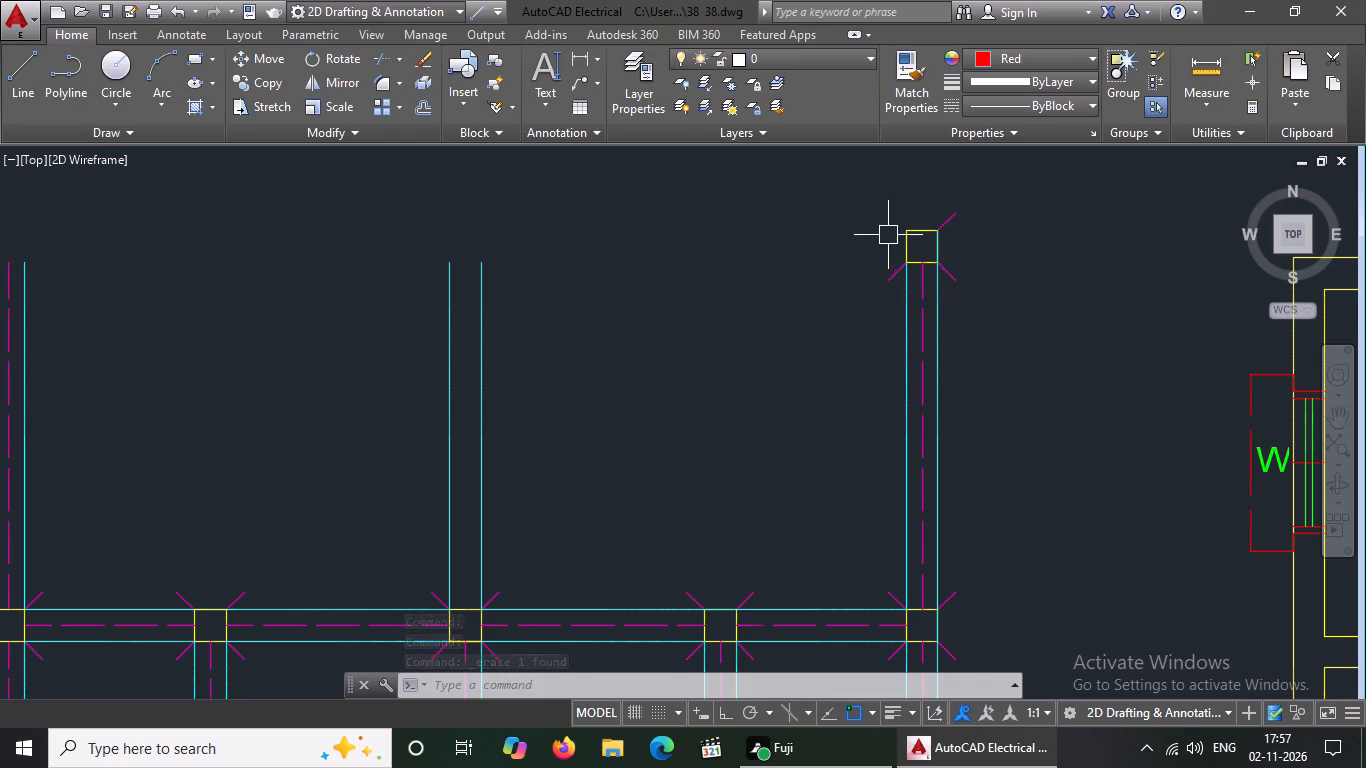
click(948, 222)
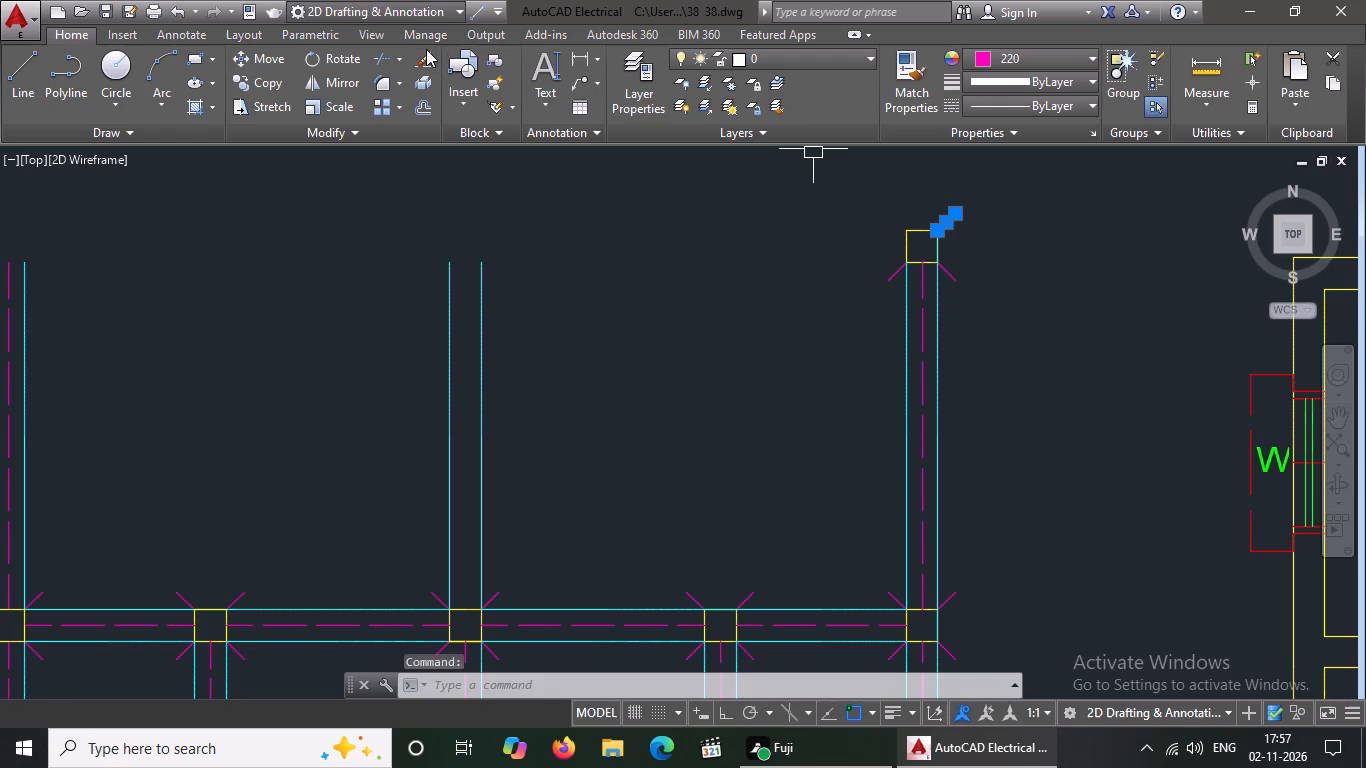
click(426, 49)
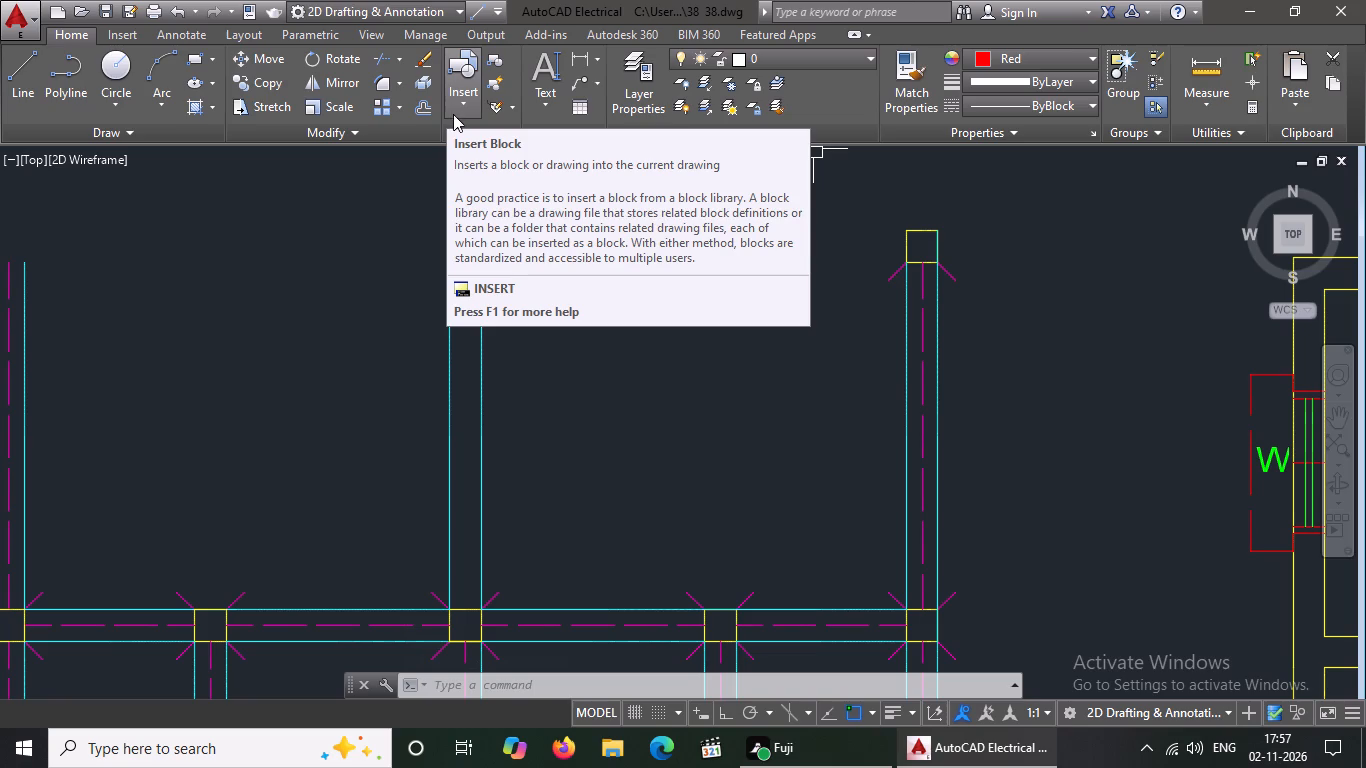
Delete the top-right column's four yellow outline lines and the outer cyan edge line of the vertical beam below it.
click(906, 242)
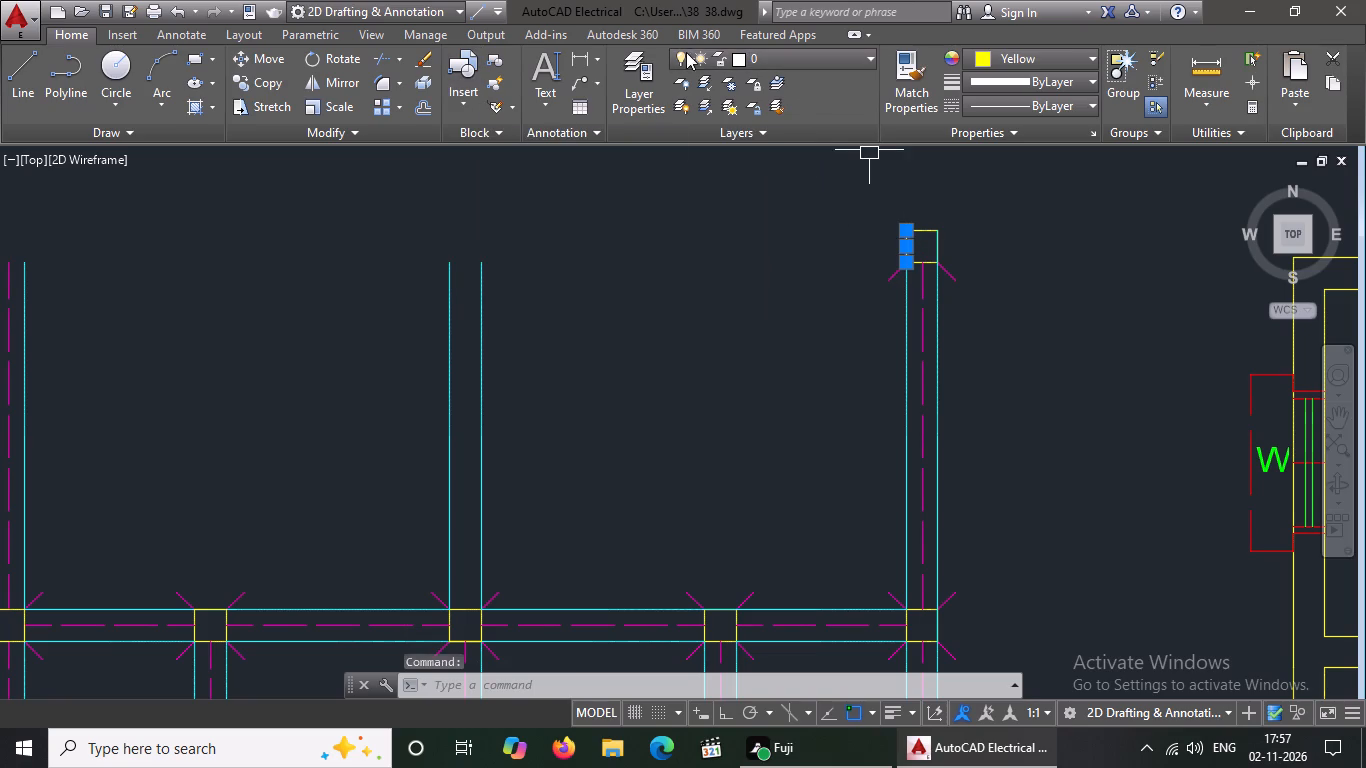
click(413, 51)
drag(861, 209, 864, 222)
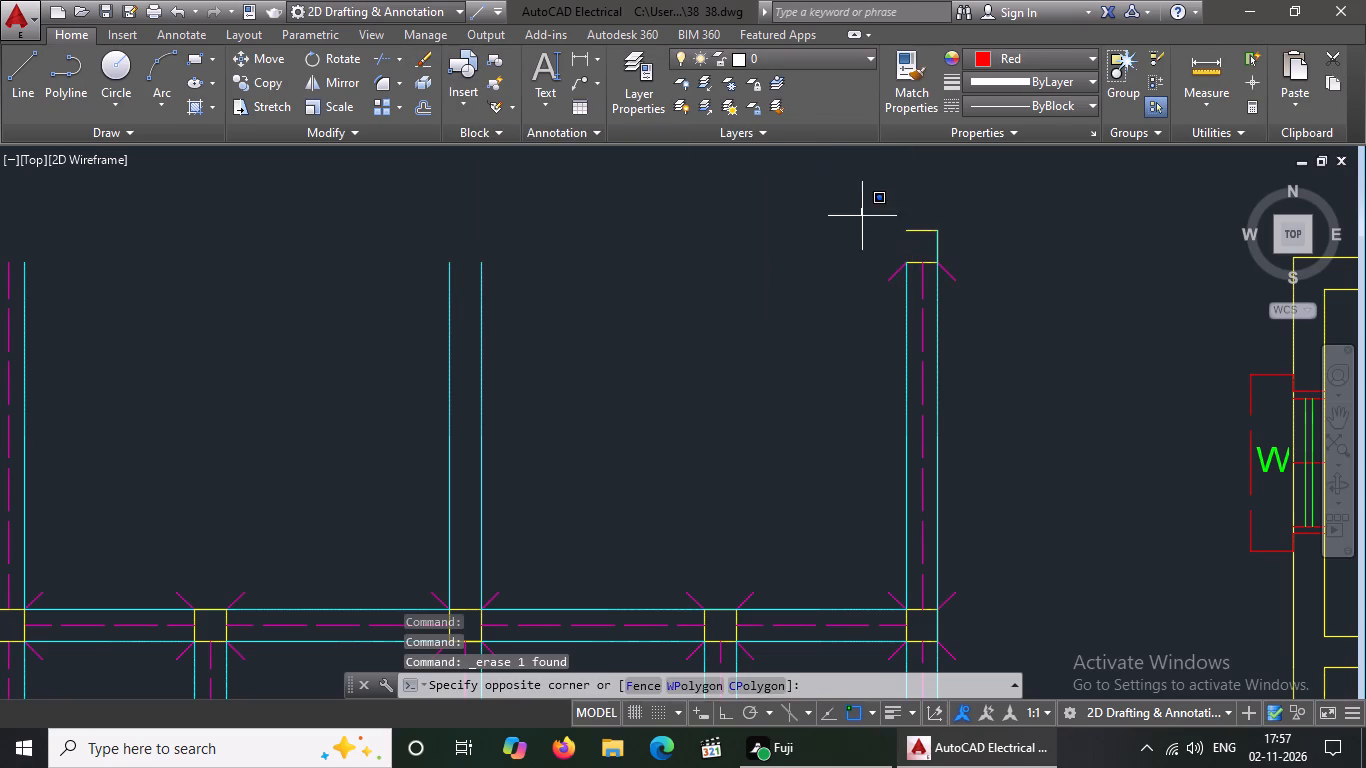
drag(864, 222, 872, 232)
click(972, 254)
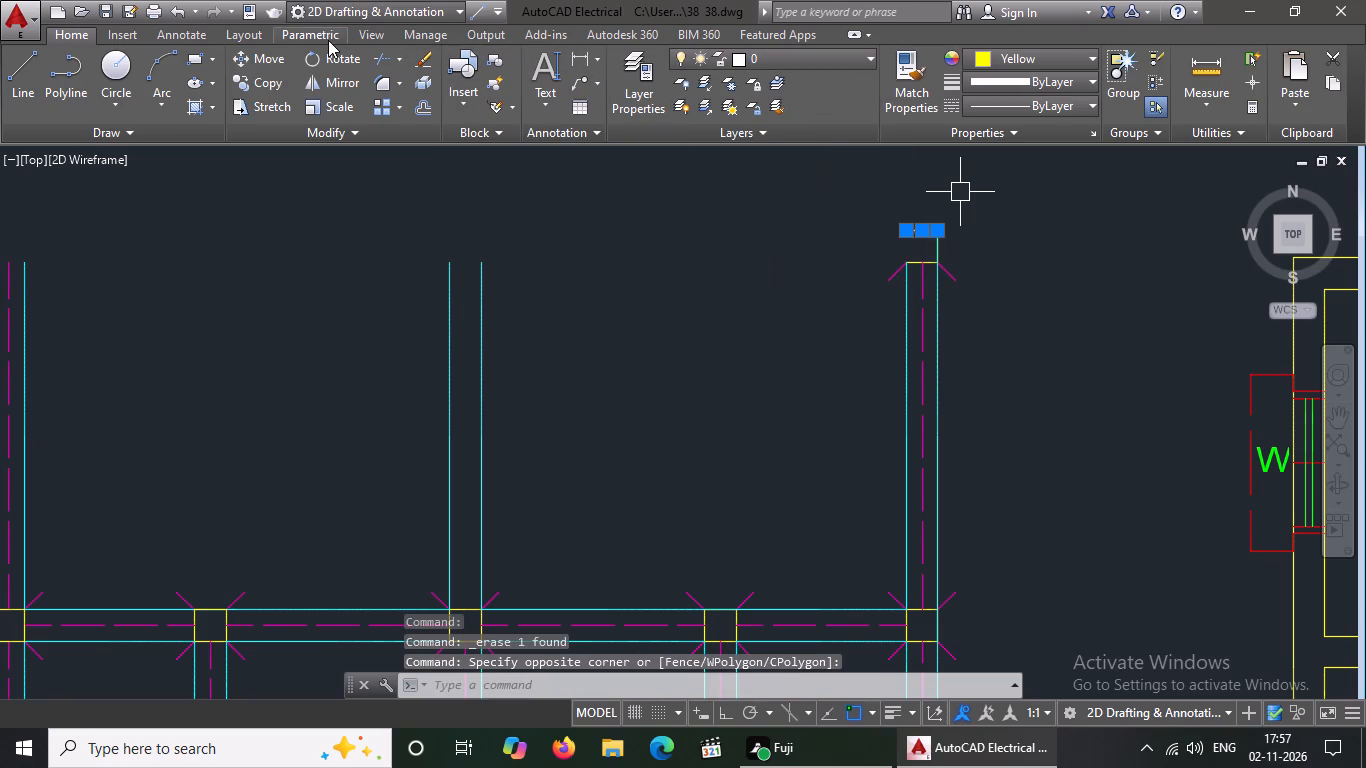
click(421, 59)
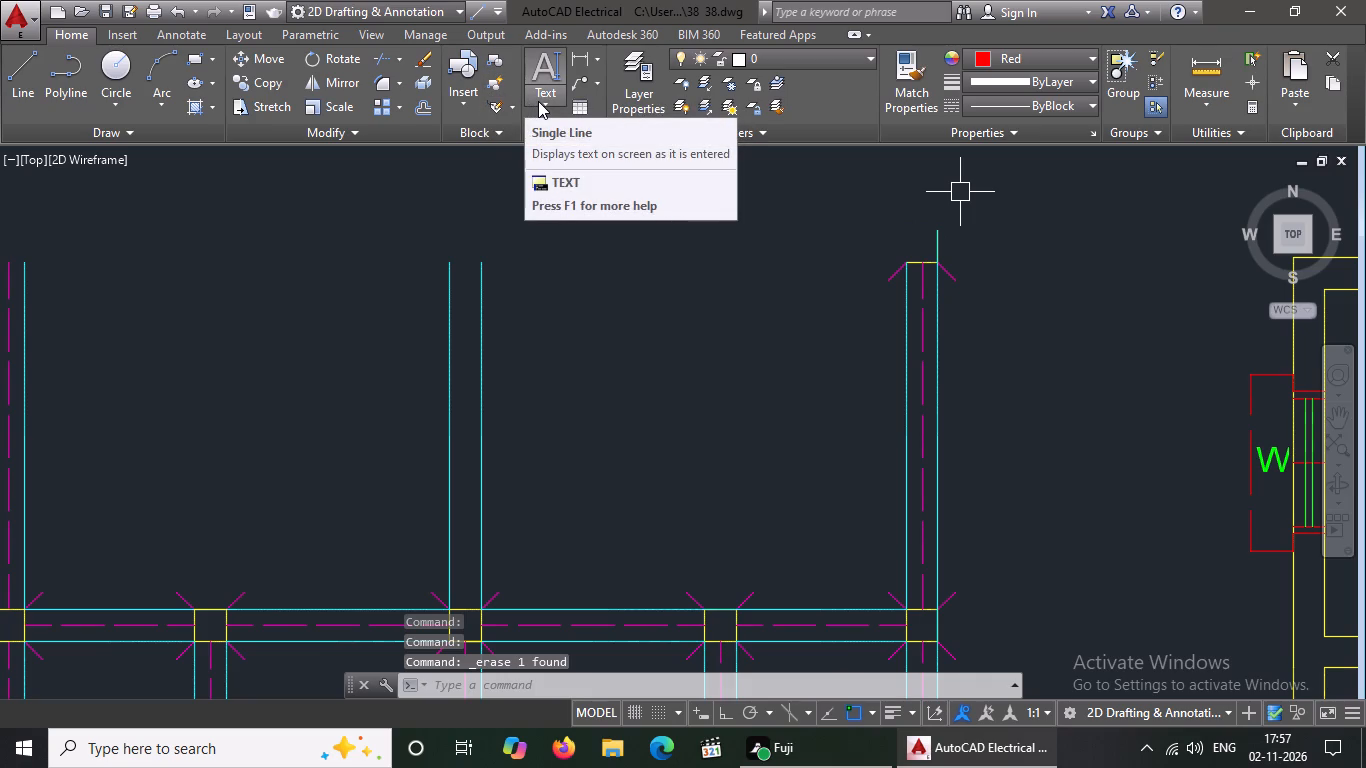
click(937, 247)
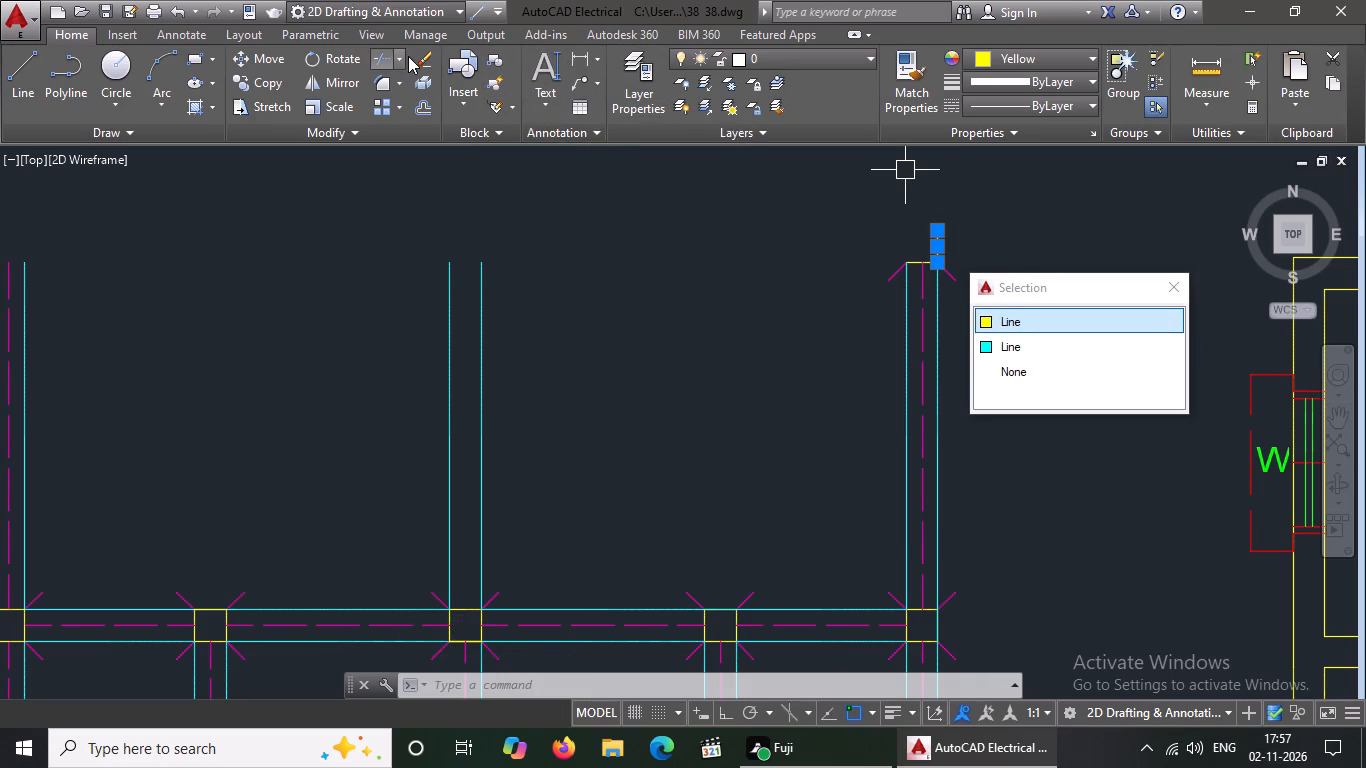
click(424, 58)
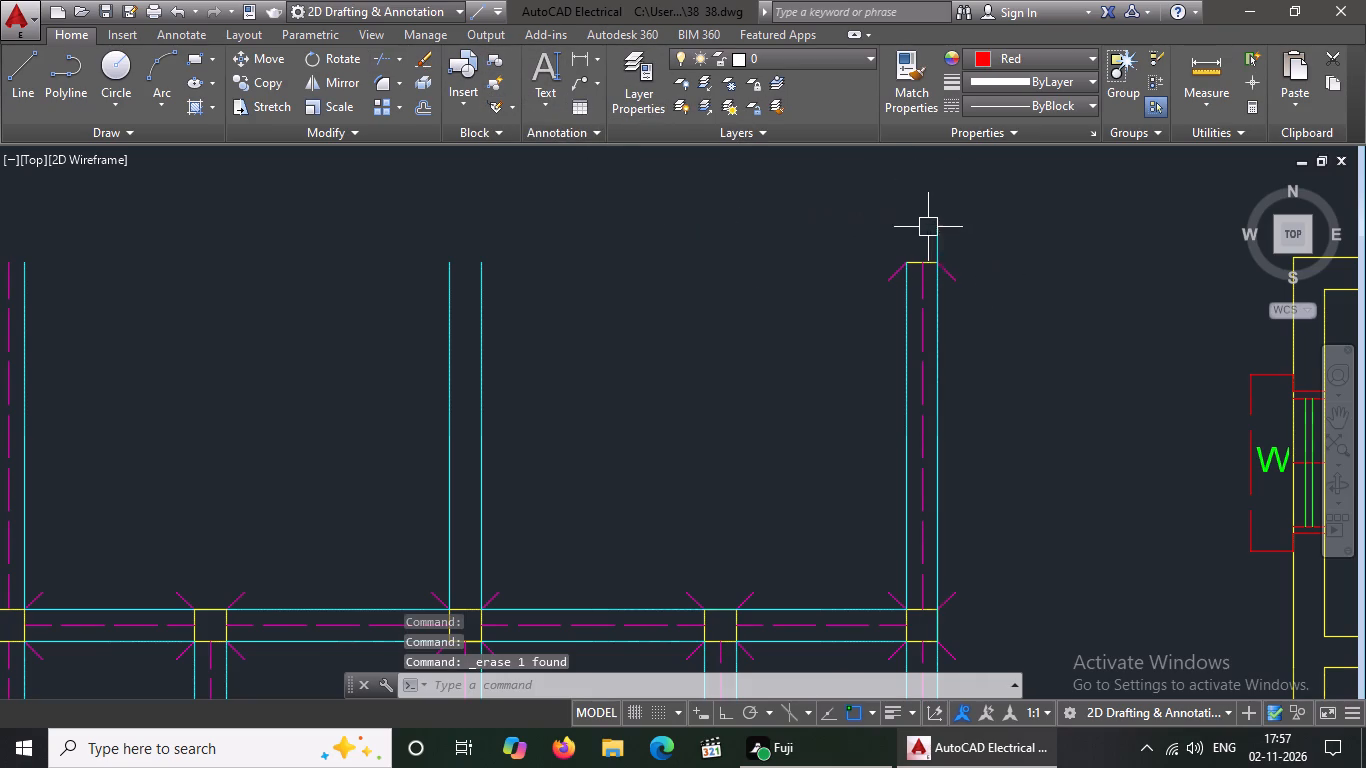
click(945, 240)
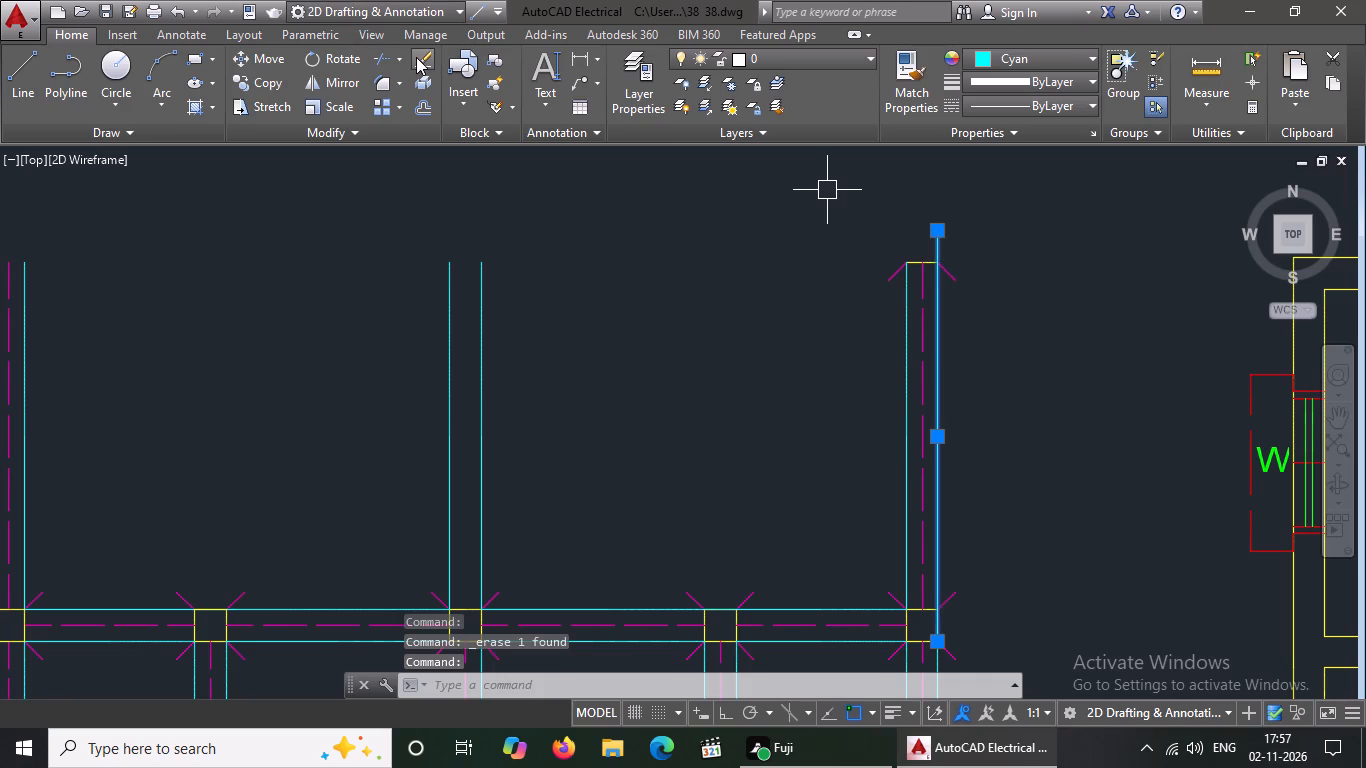
click(415, 57)
click(892, 249)
click(940, 276)
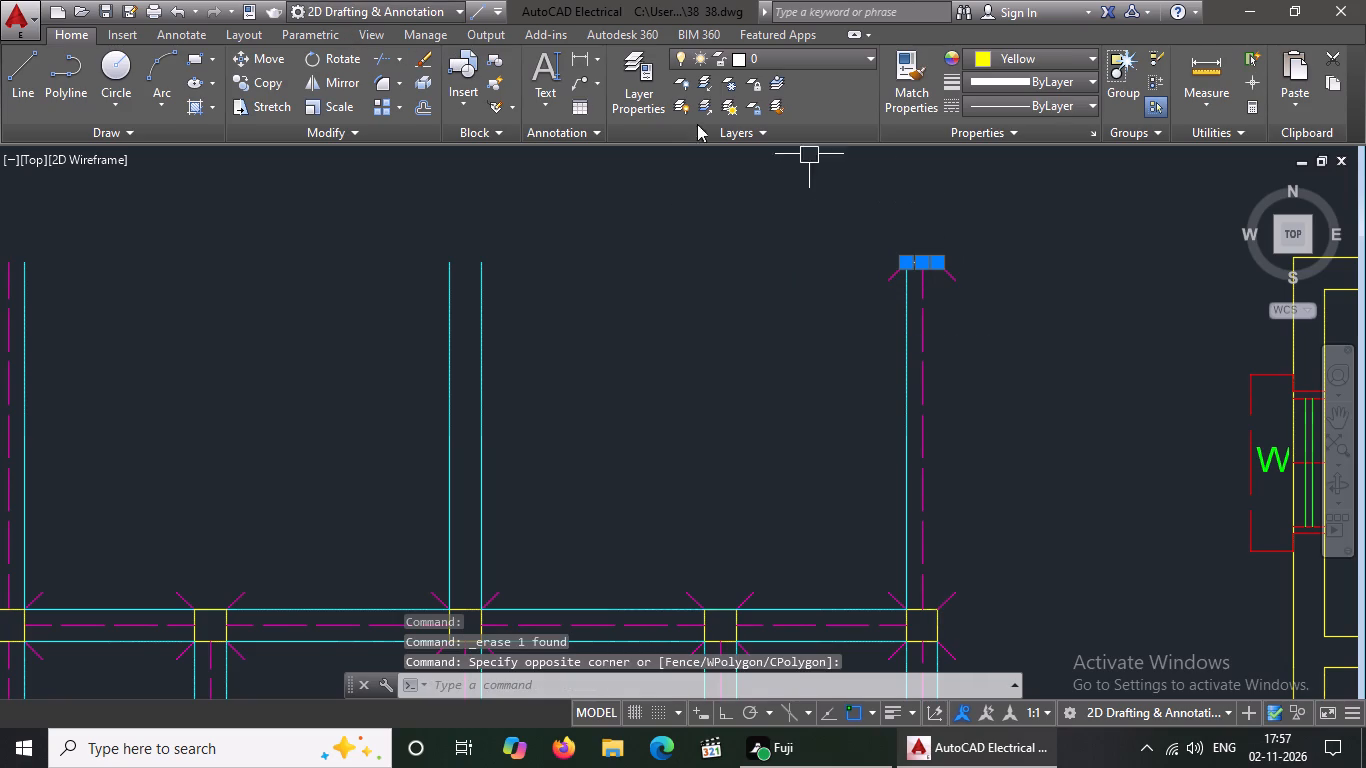
click(432, 58)
Delete the two magenta diagonals at that column's lower corners, plus the vertical beam's dashed magenta centreline and inner cyan edge line.
drag(857, 233, 868, 249)
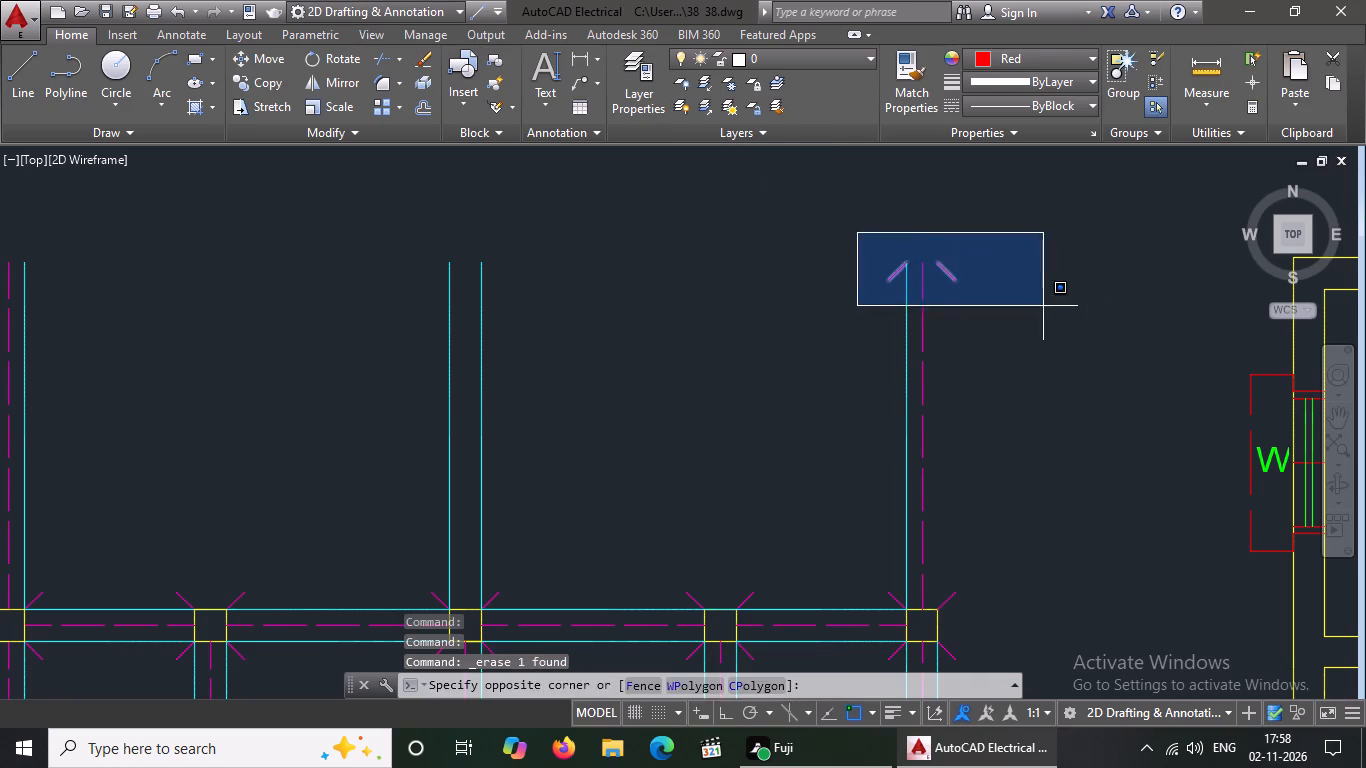
click(1089, 309)
click(428, 59)
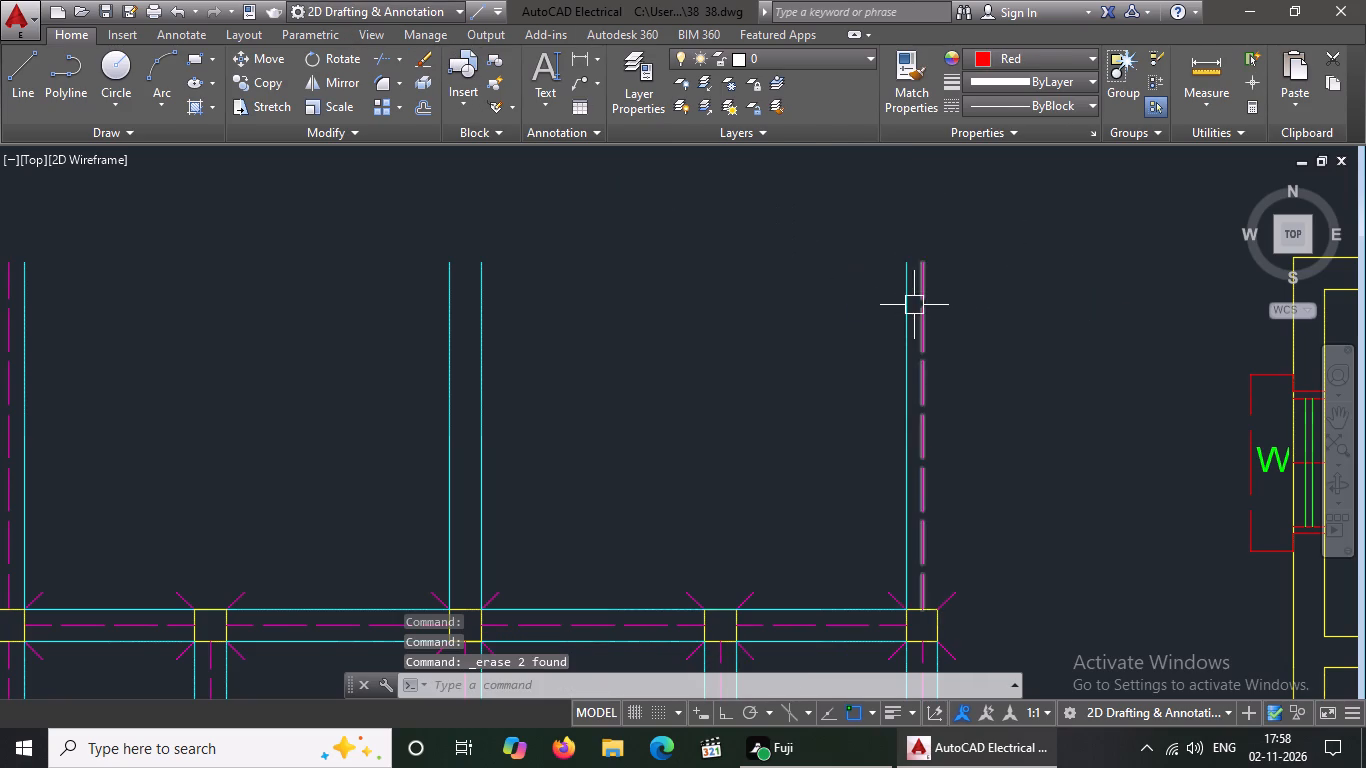
click(914, 305)
click(420, 60)
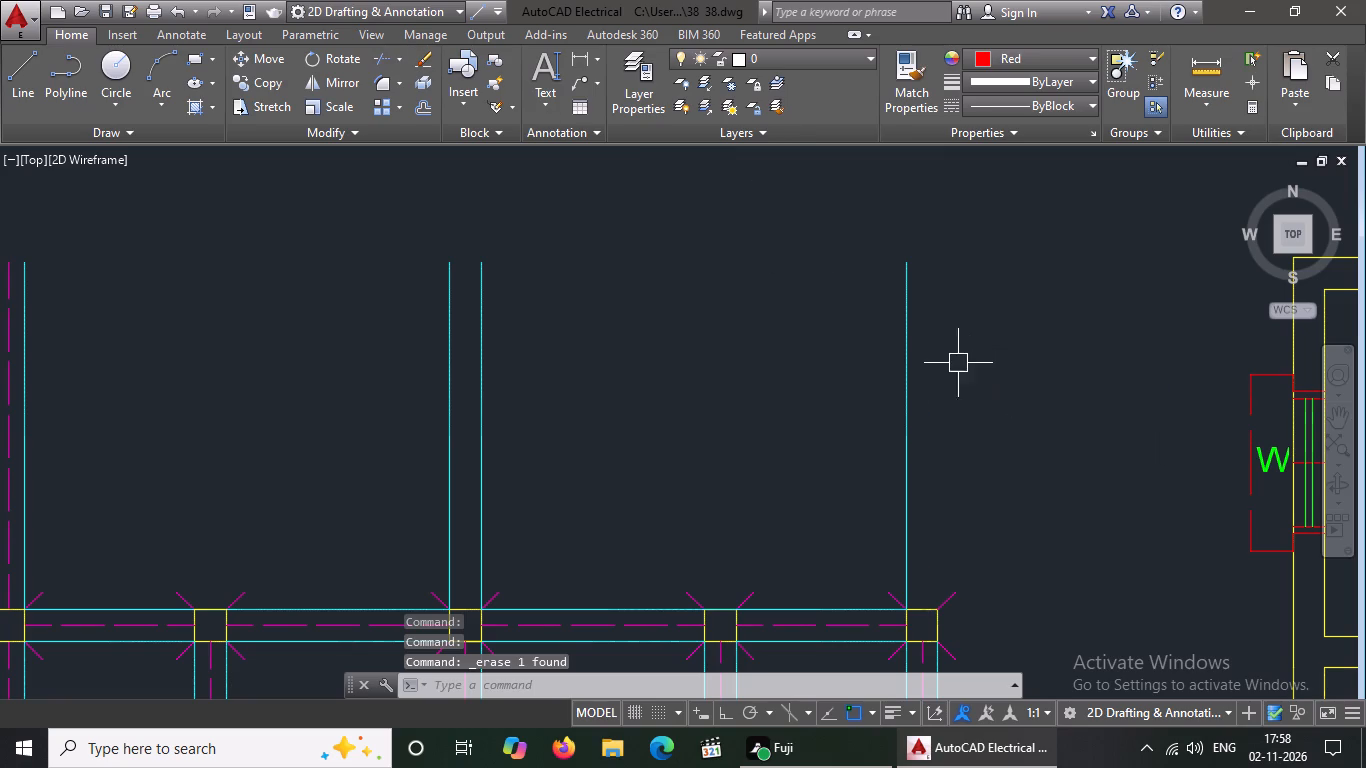
click(906, 357)
click(425, 59)
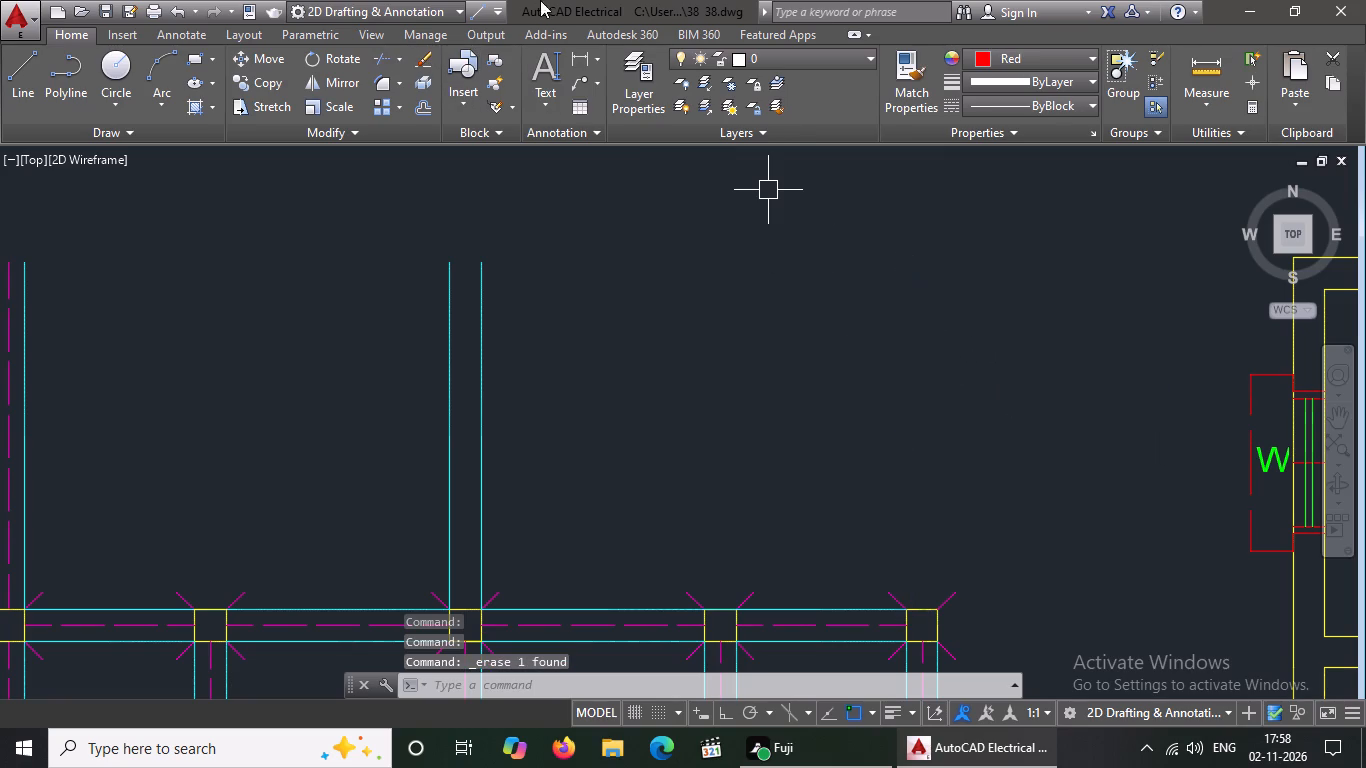
Delete both cyan edge lines of the middle vertical beam rising above the second column row.
click(460, 322)
click(454, 317)
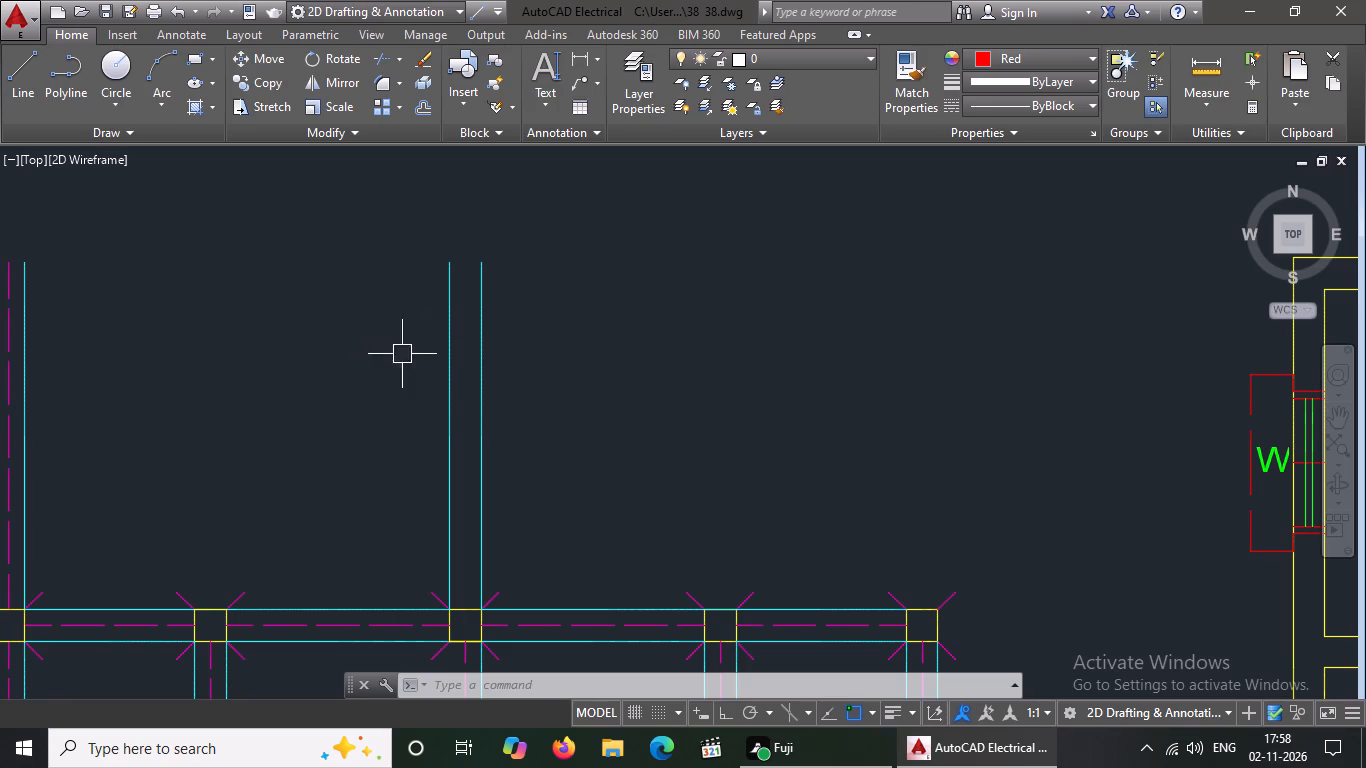
click(443, 347)
click(421, 56)
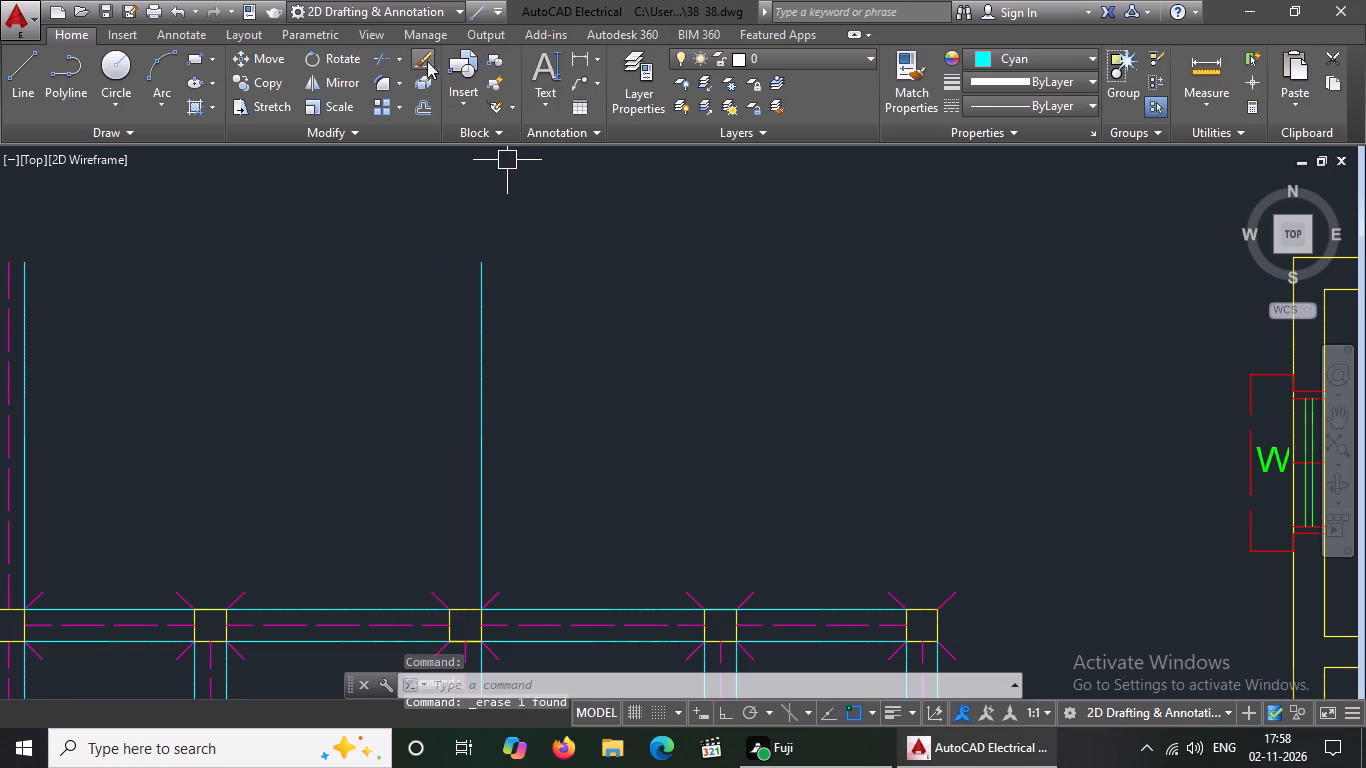
click(475, 298)
click(424, 62)
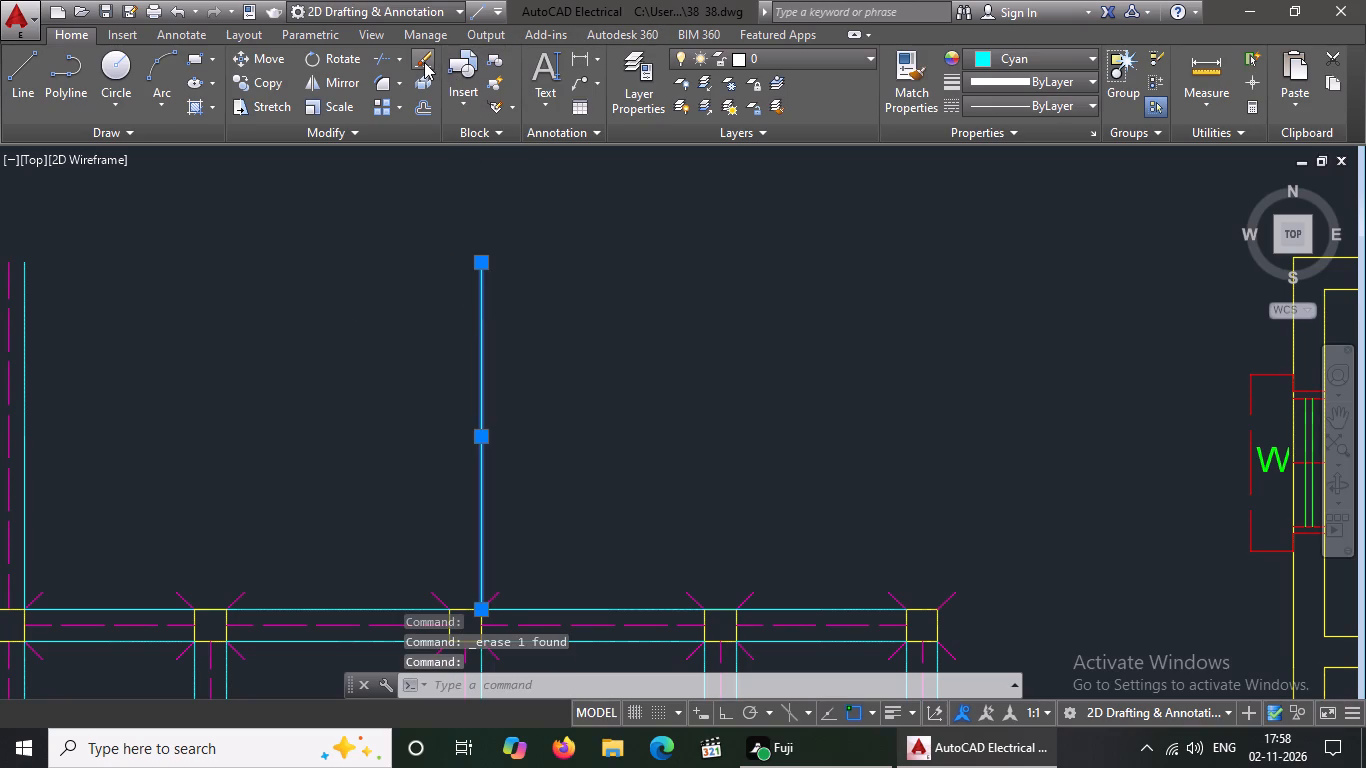
Delete the leftmost vertical beam above the second column row: both cyan edge lines and the dashed magenta centreline.
scroll(388, 285, down, 3)
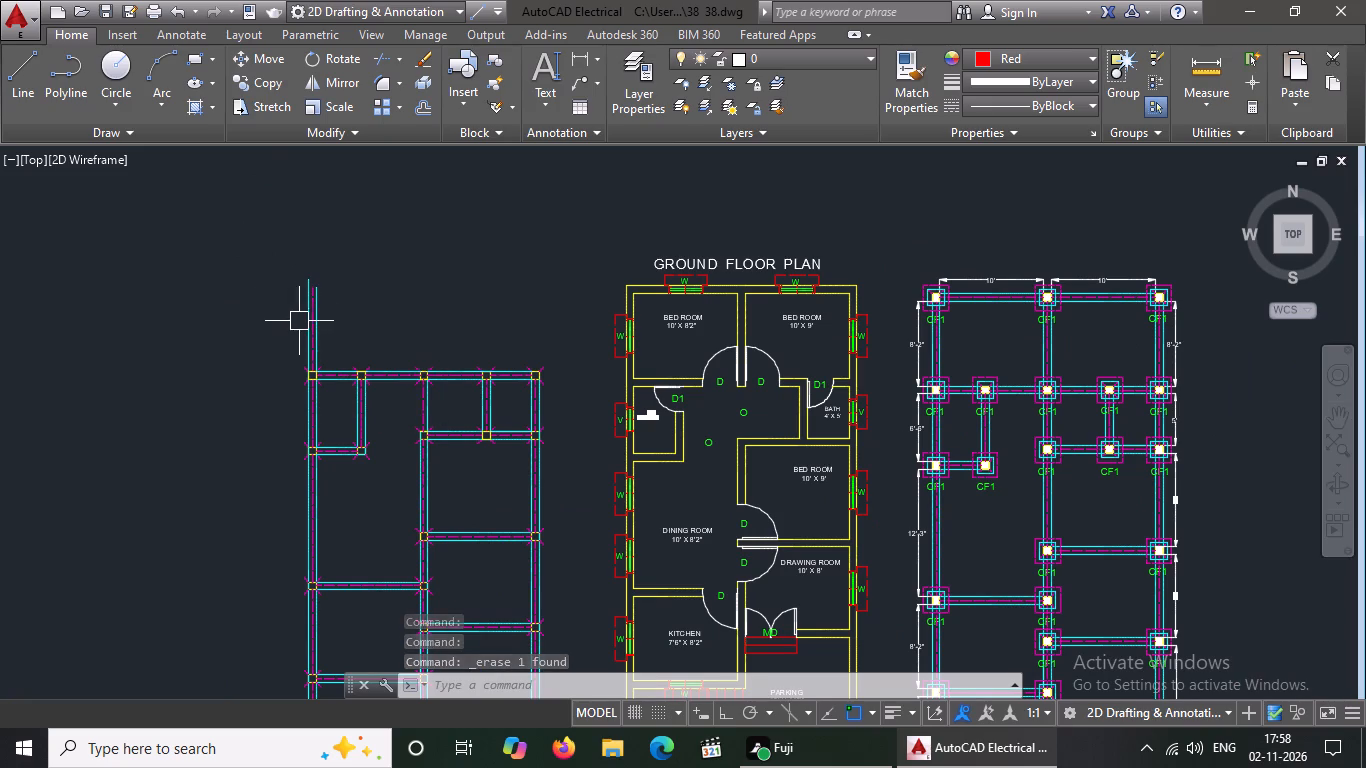
scroll(301, 321, up, 2)
click(314, 298)
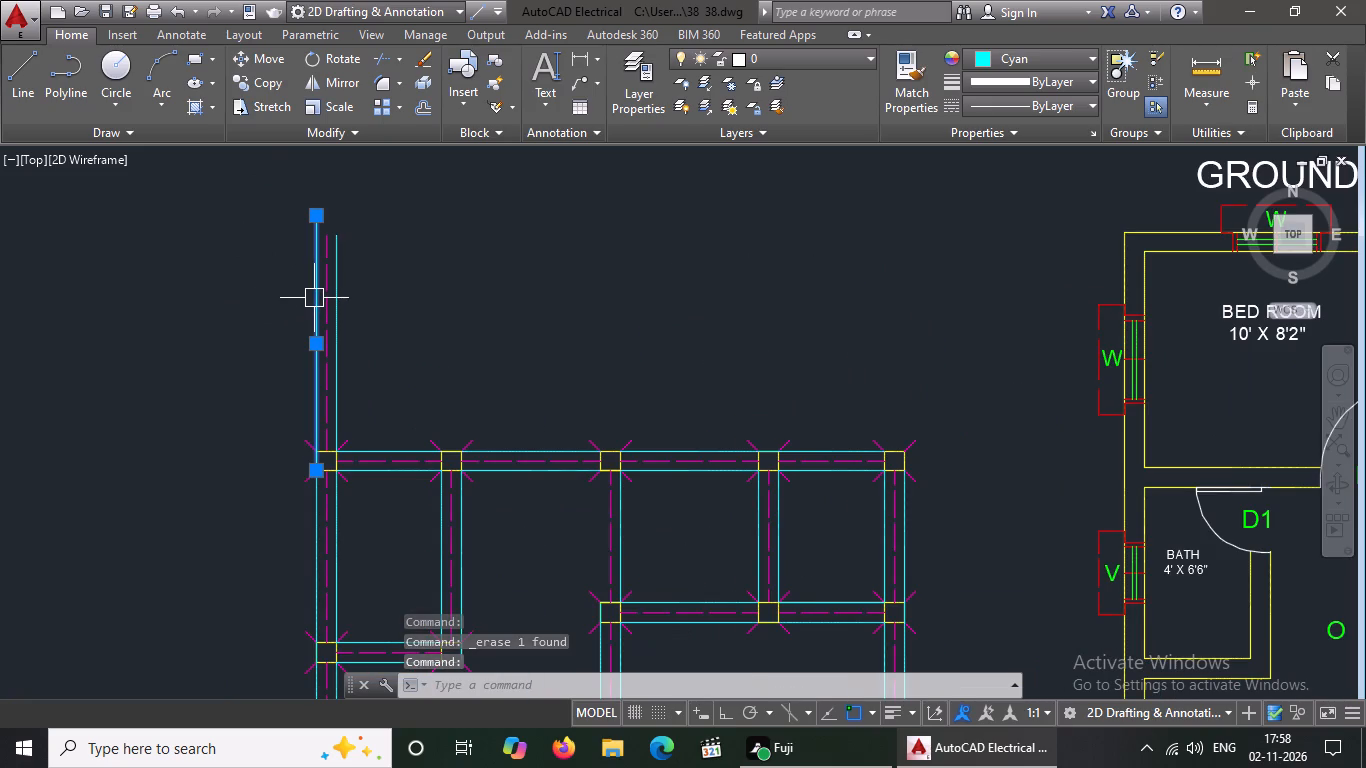
click(418, 52)
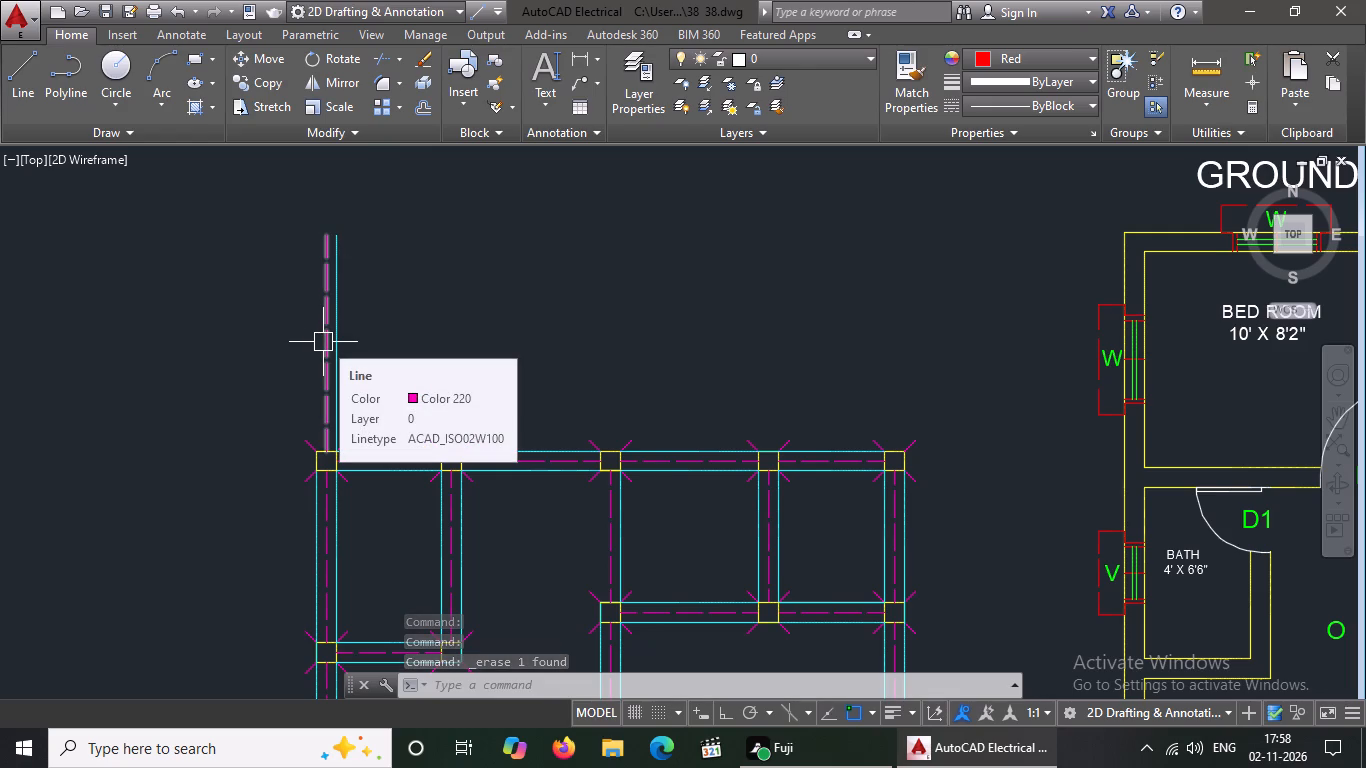
click(331, 329)
click(422, 62)
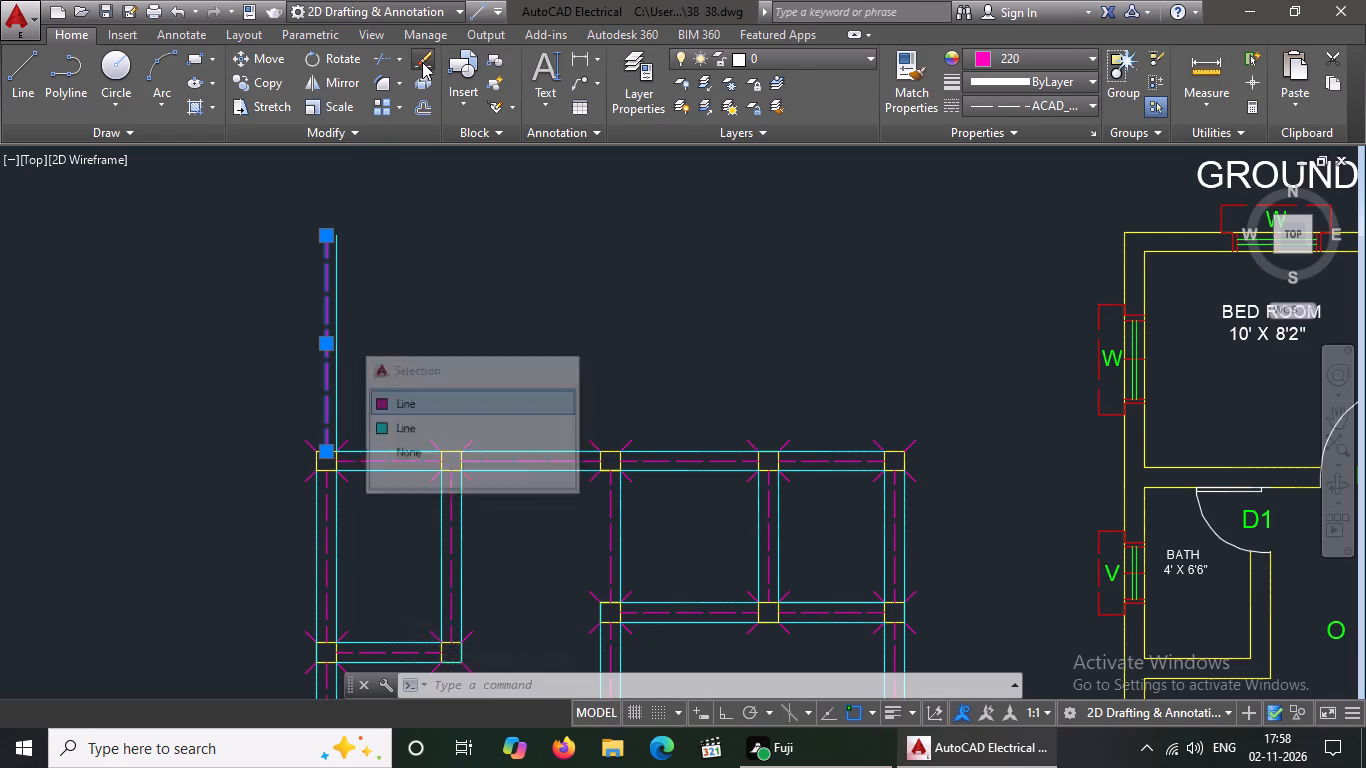
click(341, 347)
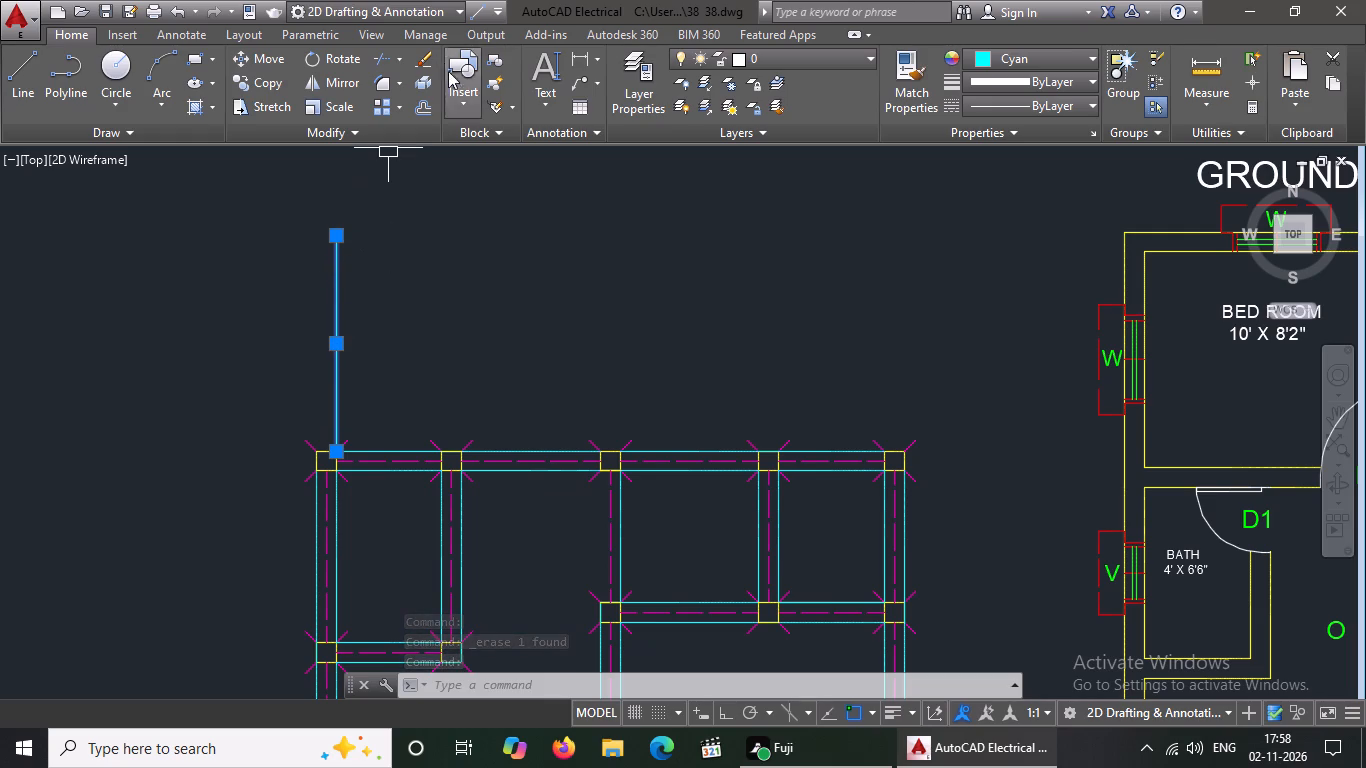
click(423, 62)
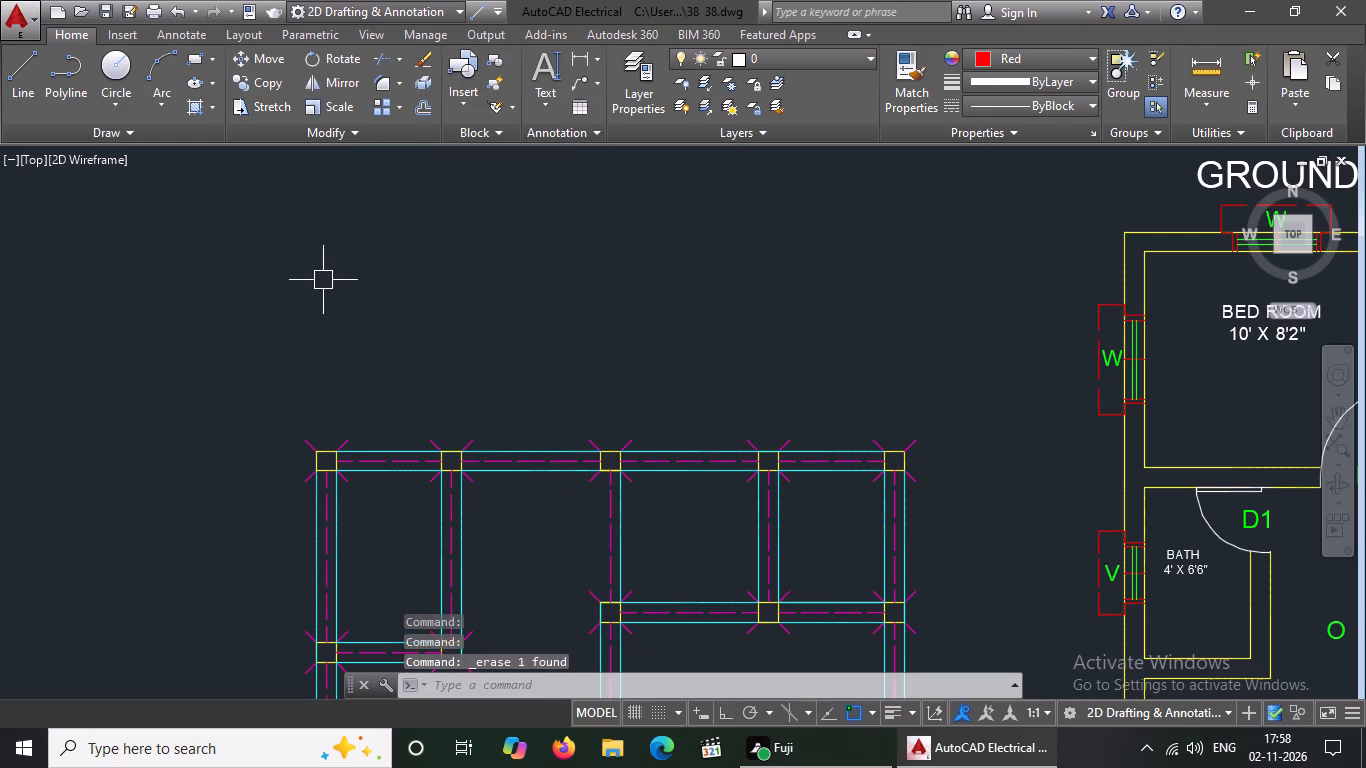
Delete the two magenta diagonals at the upper corners of the remaining plan's top-left column and the column's top yellow outline line.
click(313, 442)
click(420, 59)
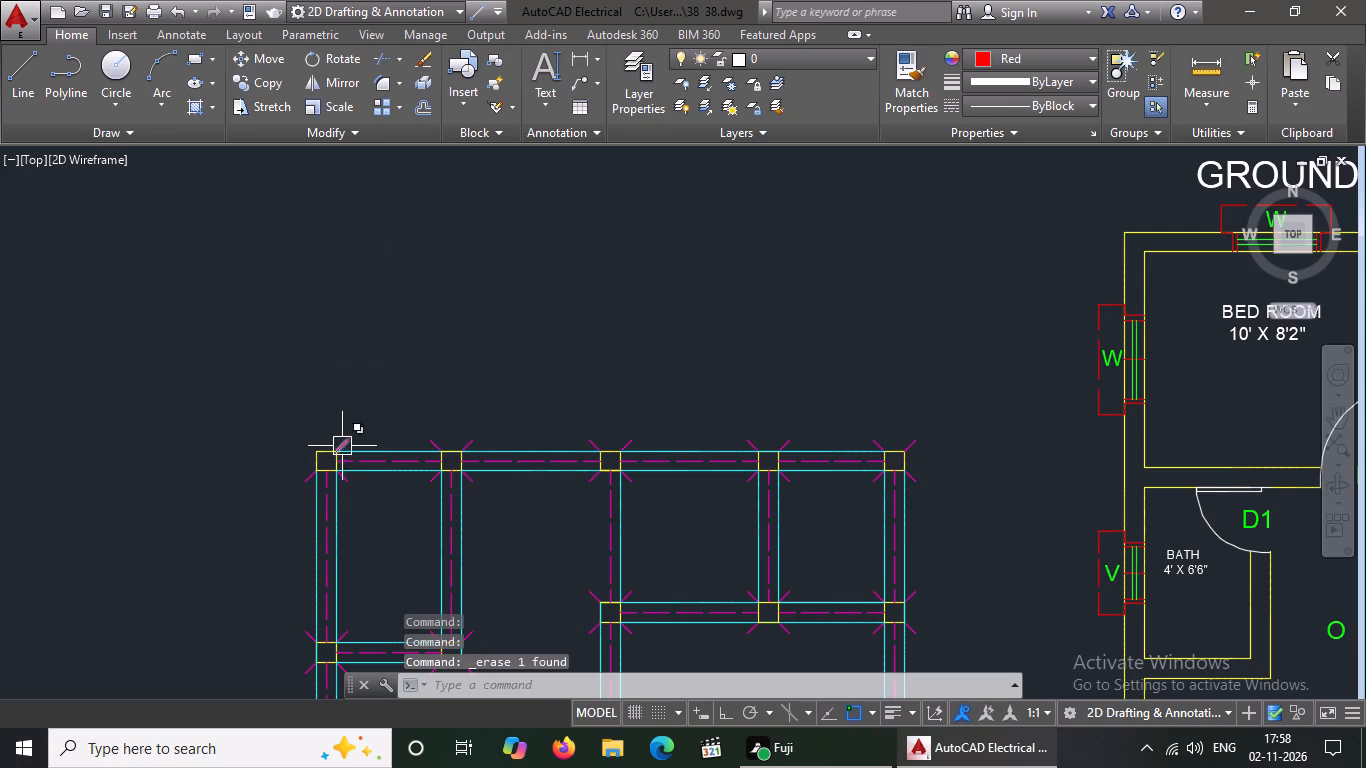
click(342, 446)
click(420, 61)
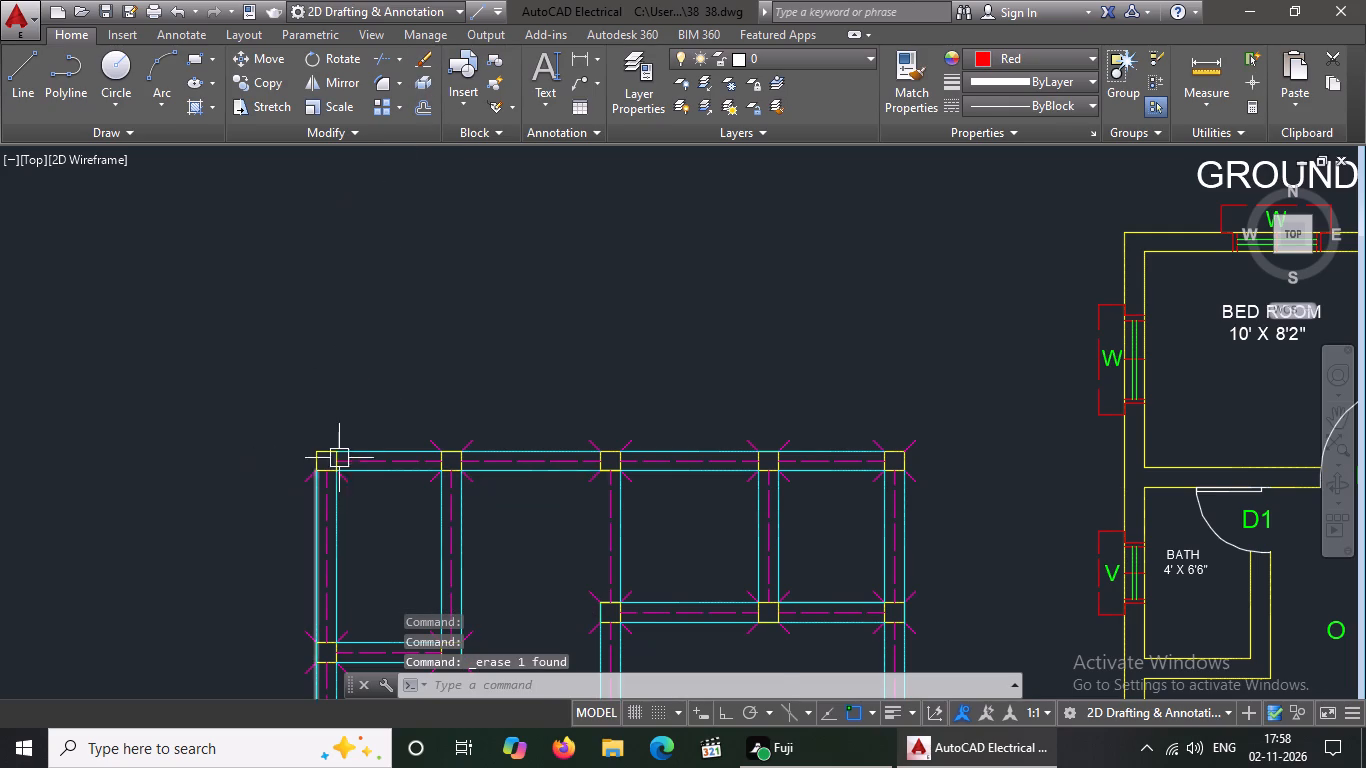
drag(270, 414, 276, 432)
click(337, 461)
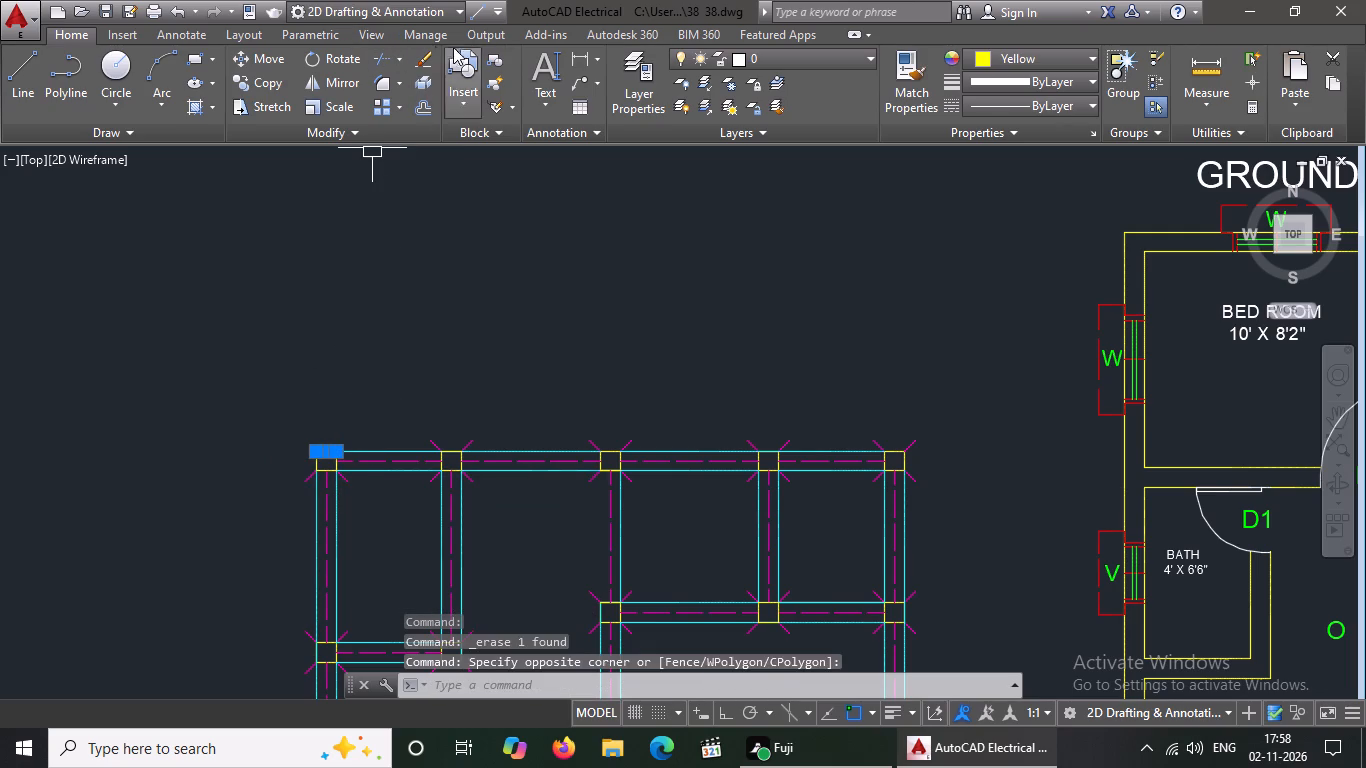
click(424, 48)
Delete the upper cyan edge line of the horizontal beam running from the top-left column to the third column.
click(416, 446)
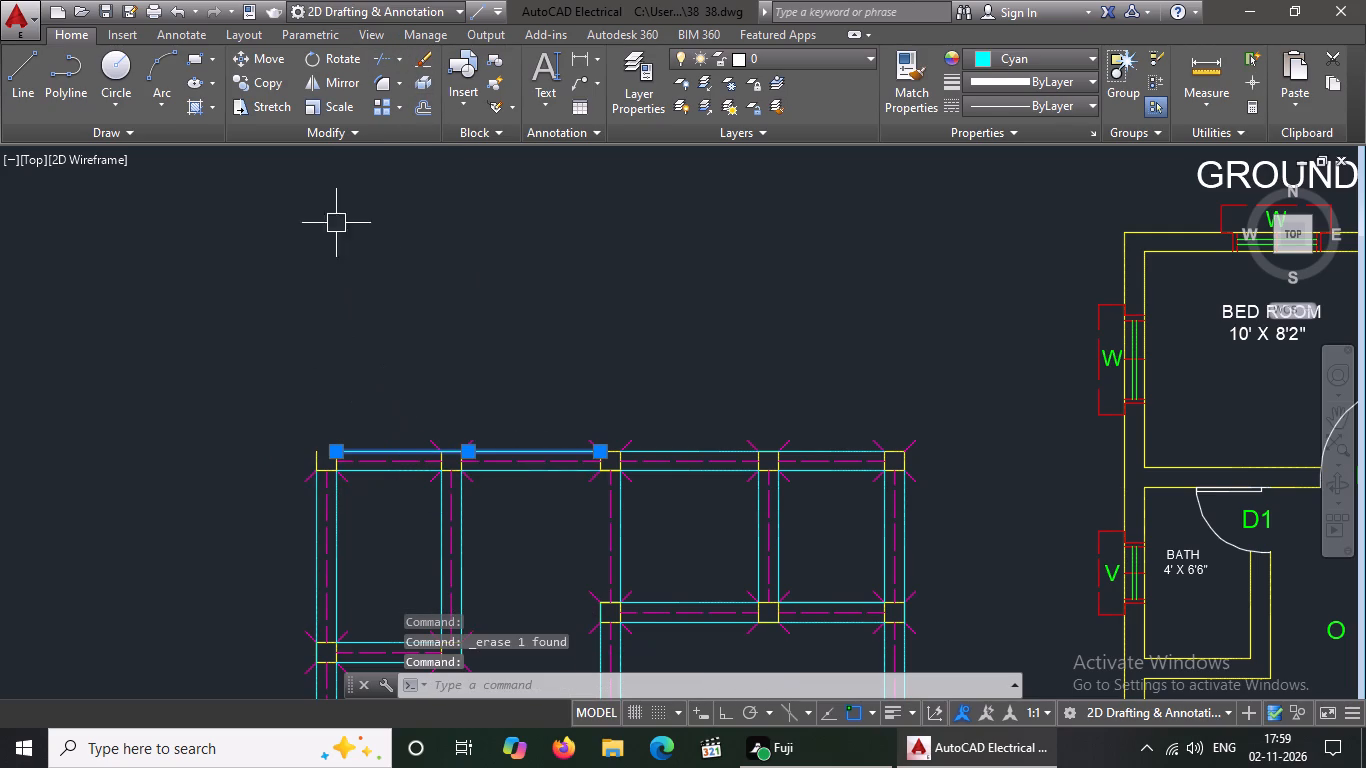
click(419, 45)
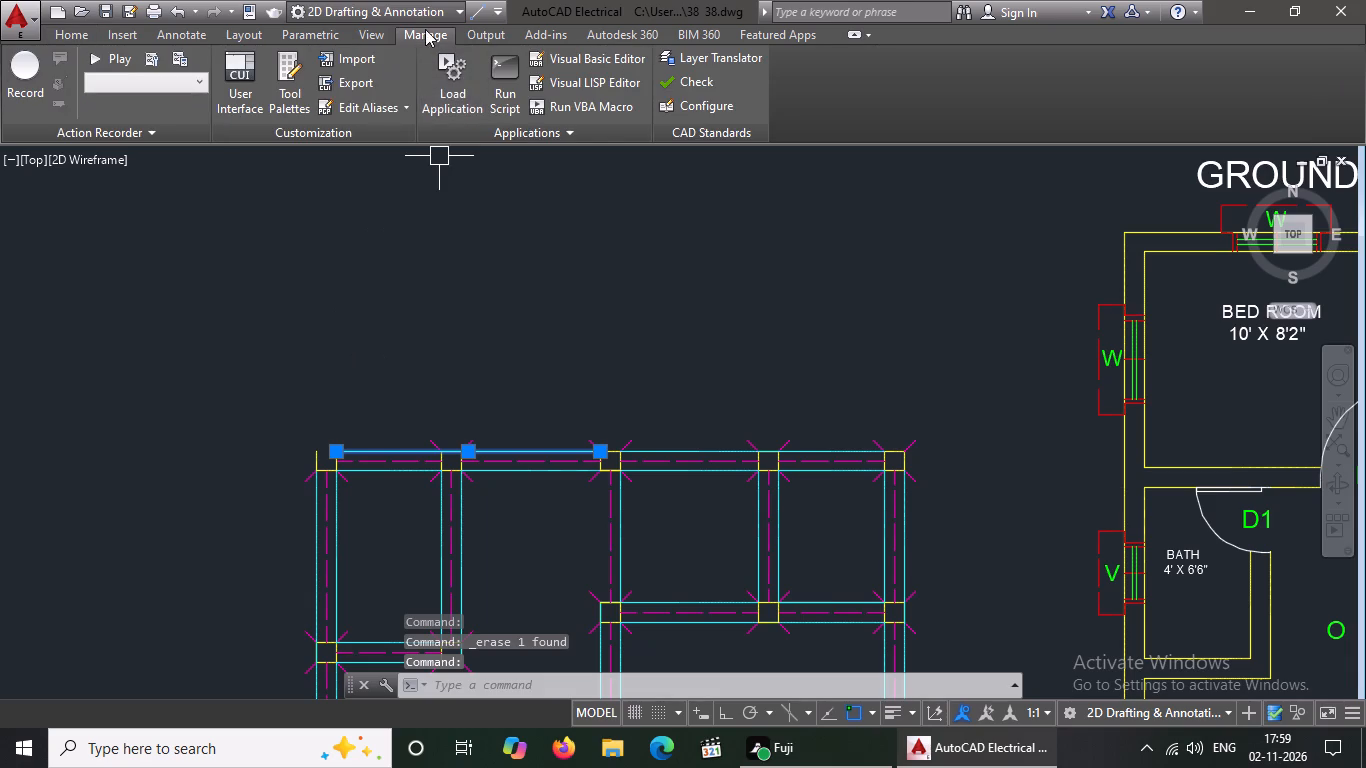
click(69, 28)
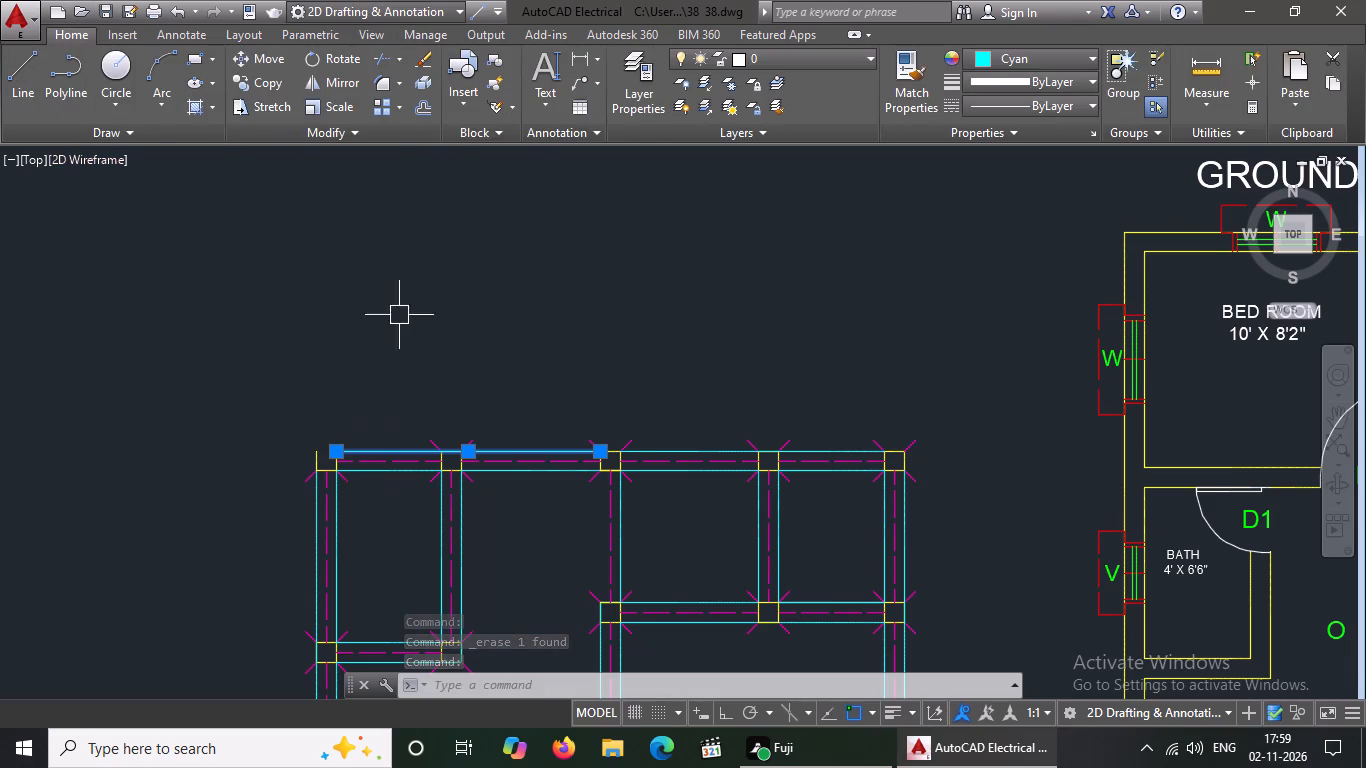
click(421, 55)
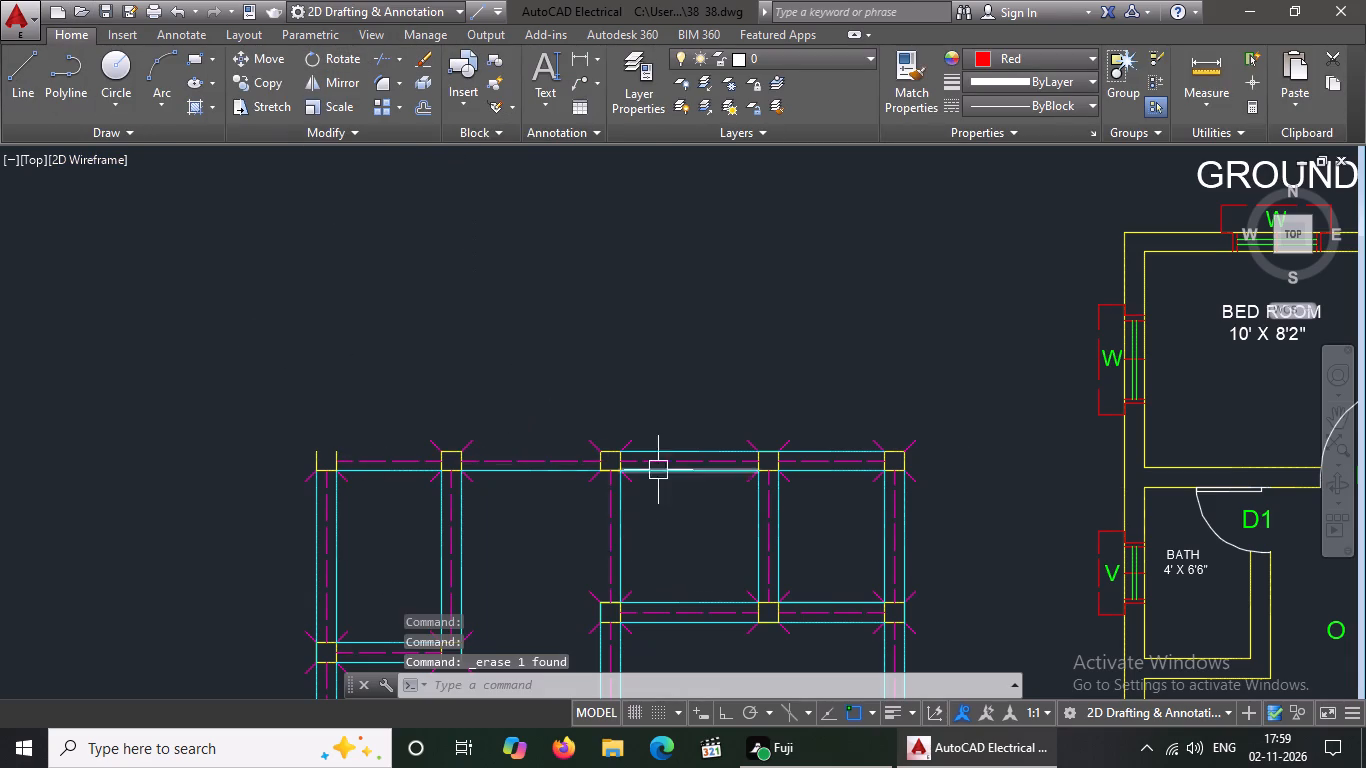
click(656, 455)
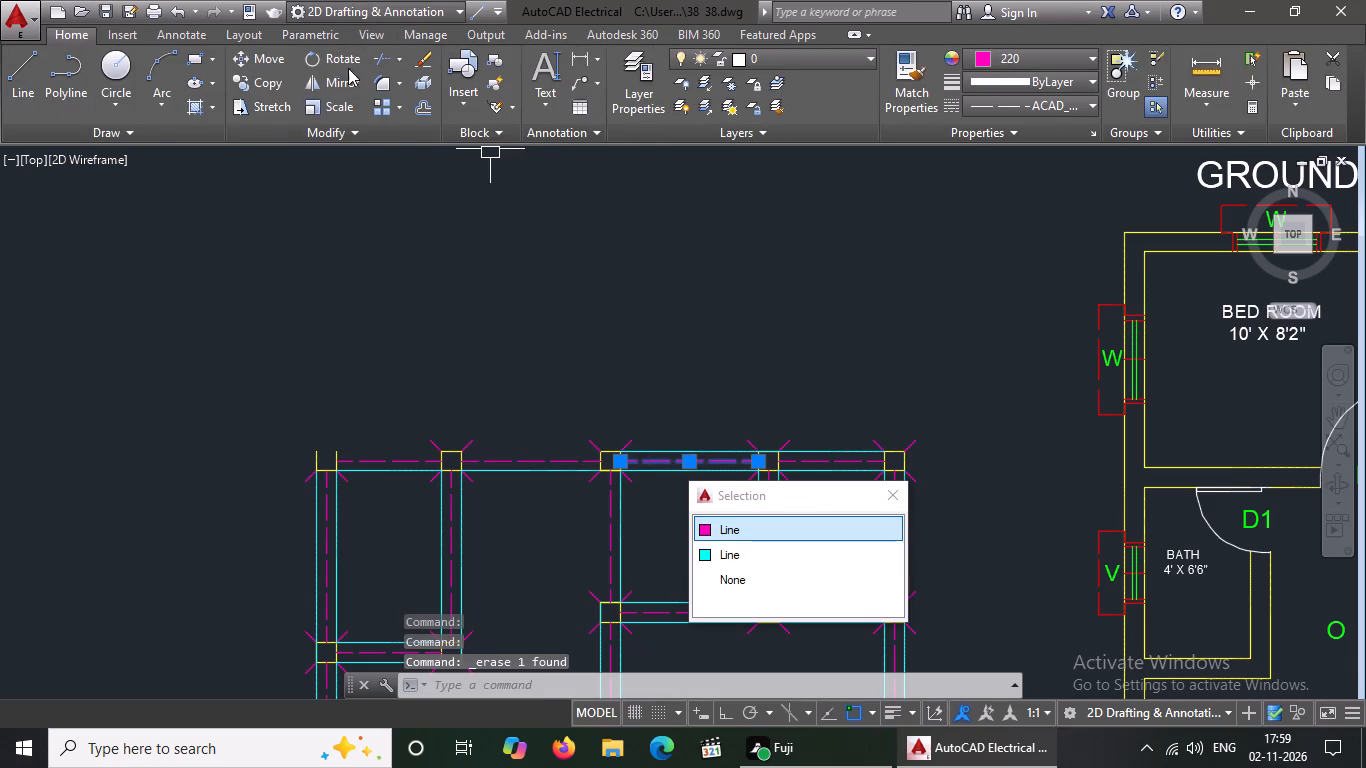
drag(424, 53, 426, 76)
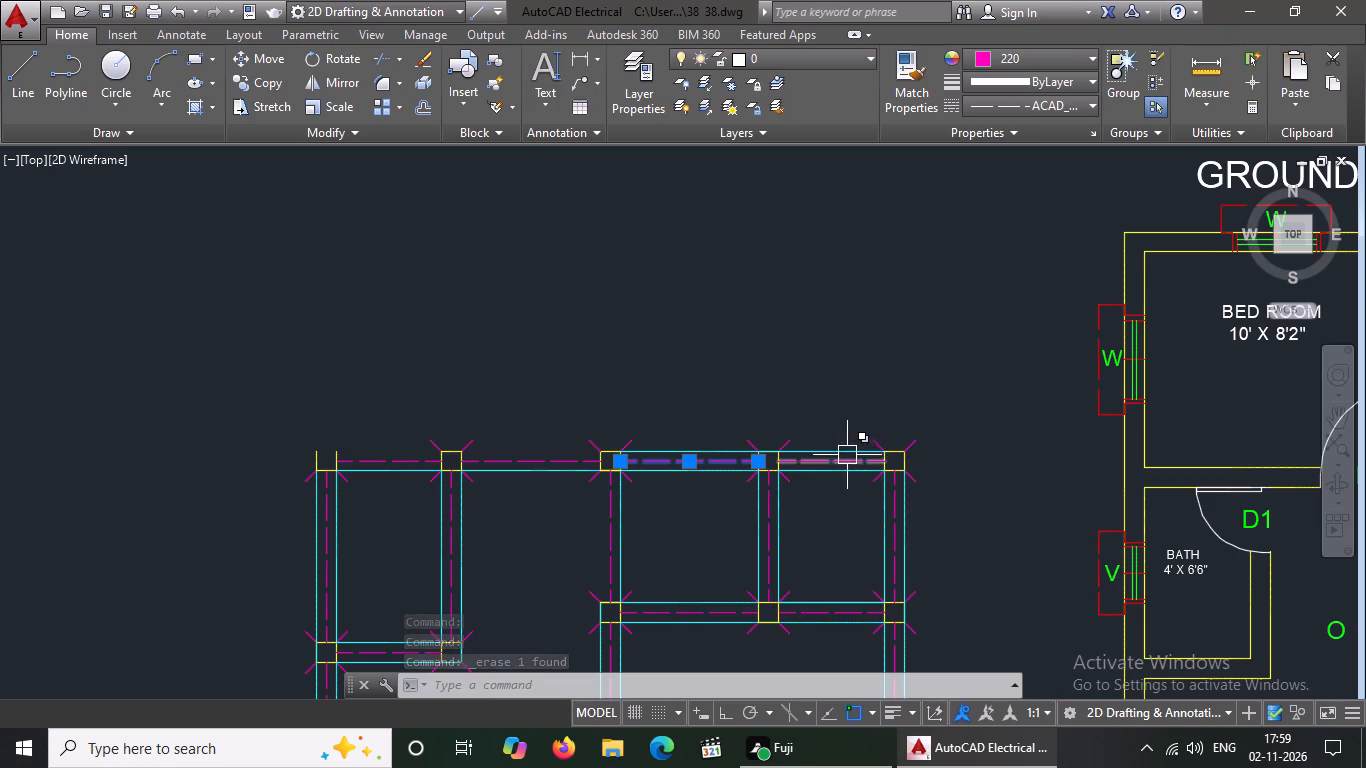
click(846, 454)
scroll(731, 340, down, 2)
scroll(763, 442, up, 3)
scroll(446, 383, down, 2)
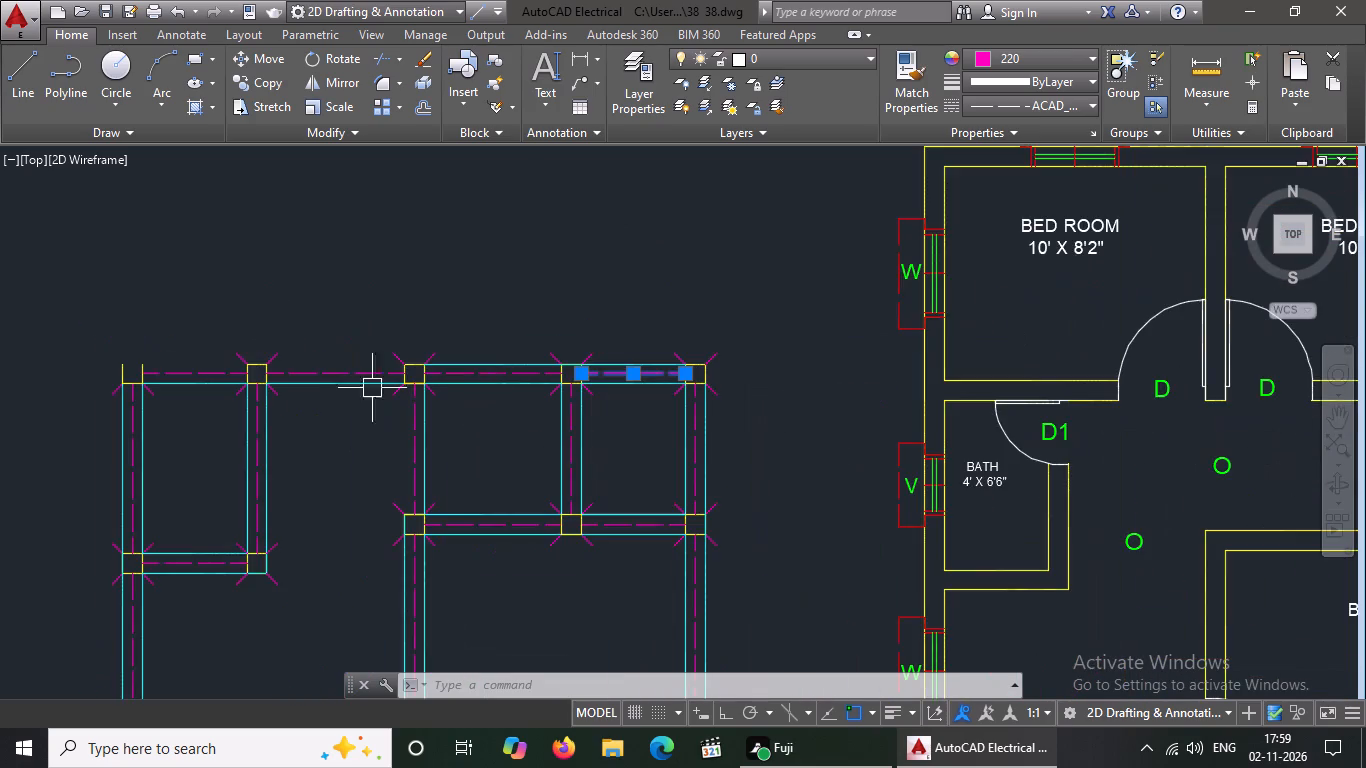
Delete the remaining left, right and bottom yellow outline lines of the top-left column.
scroll(86, 336, up, 3)
click(222, 460)
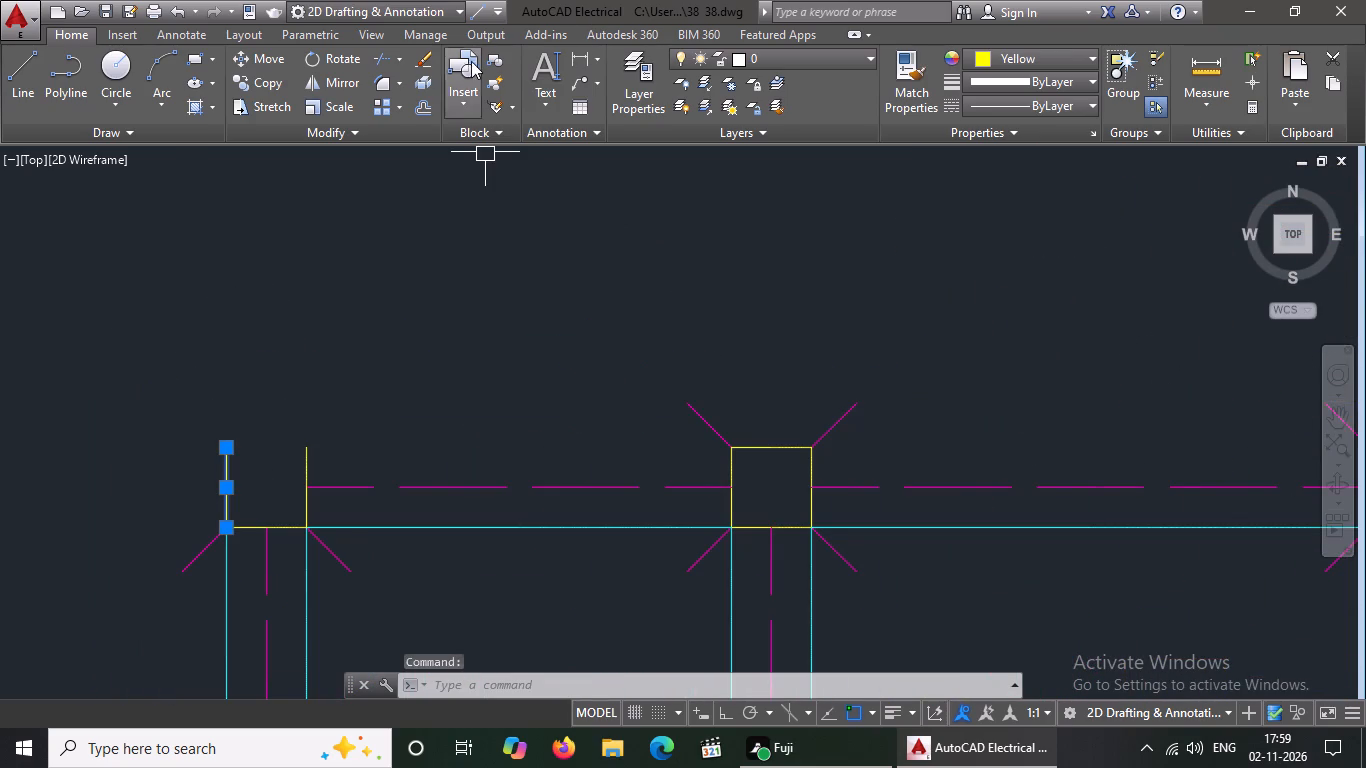
click(421, 55)
click(303, 475)
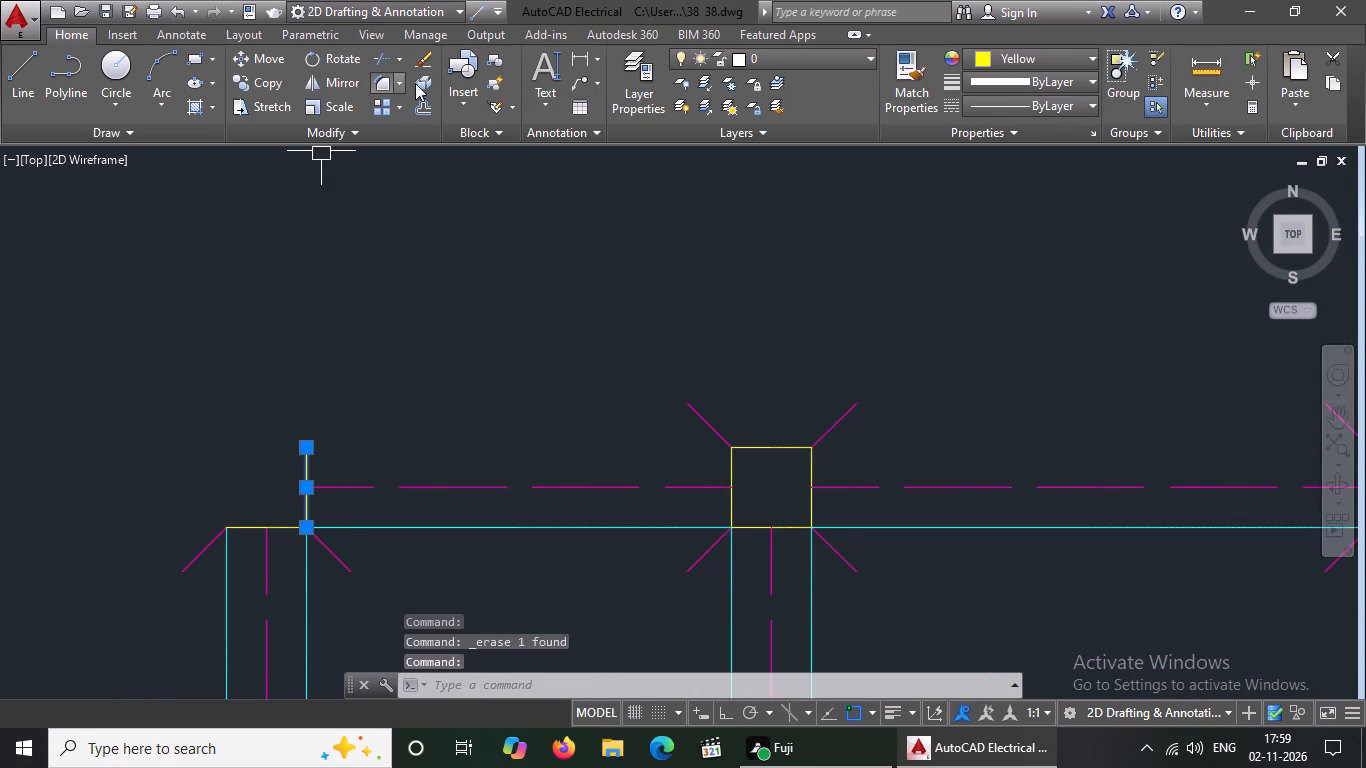
click(424, 56)
click(294, 529)
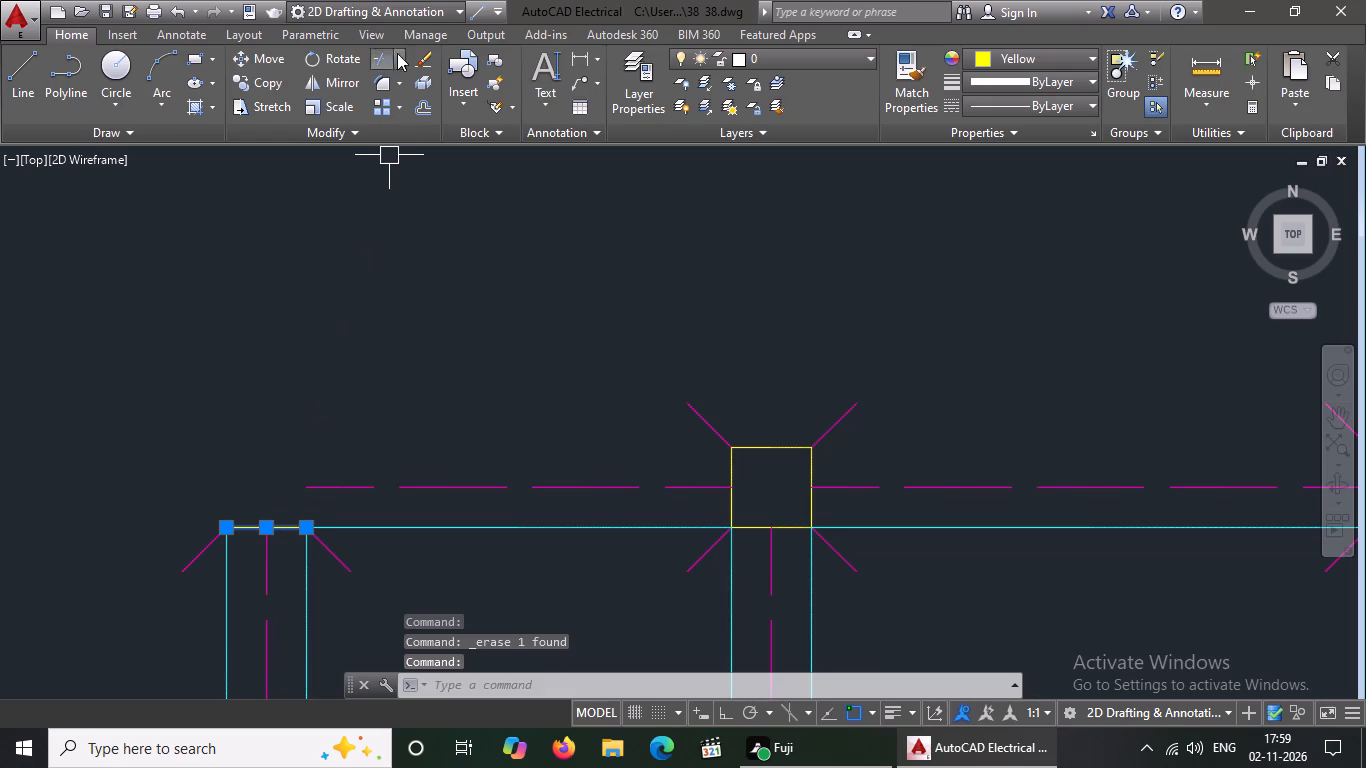
click(424, 59)
Delete the two magenta diagonals at the lower corners of the removed top-left column.
click(196, 559)
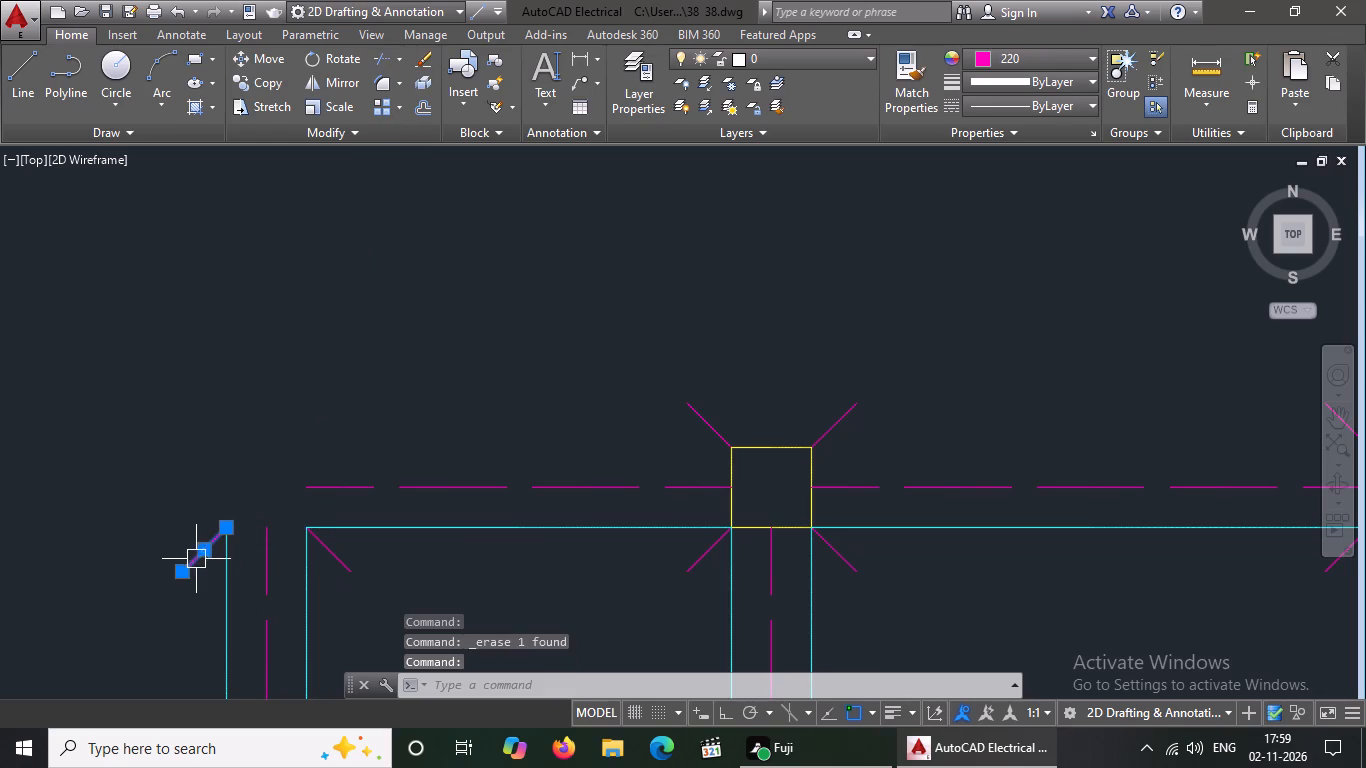
click(415, 56)
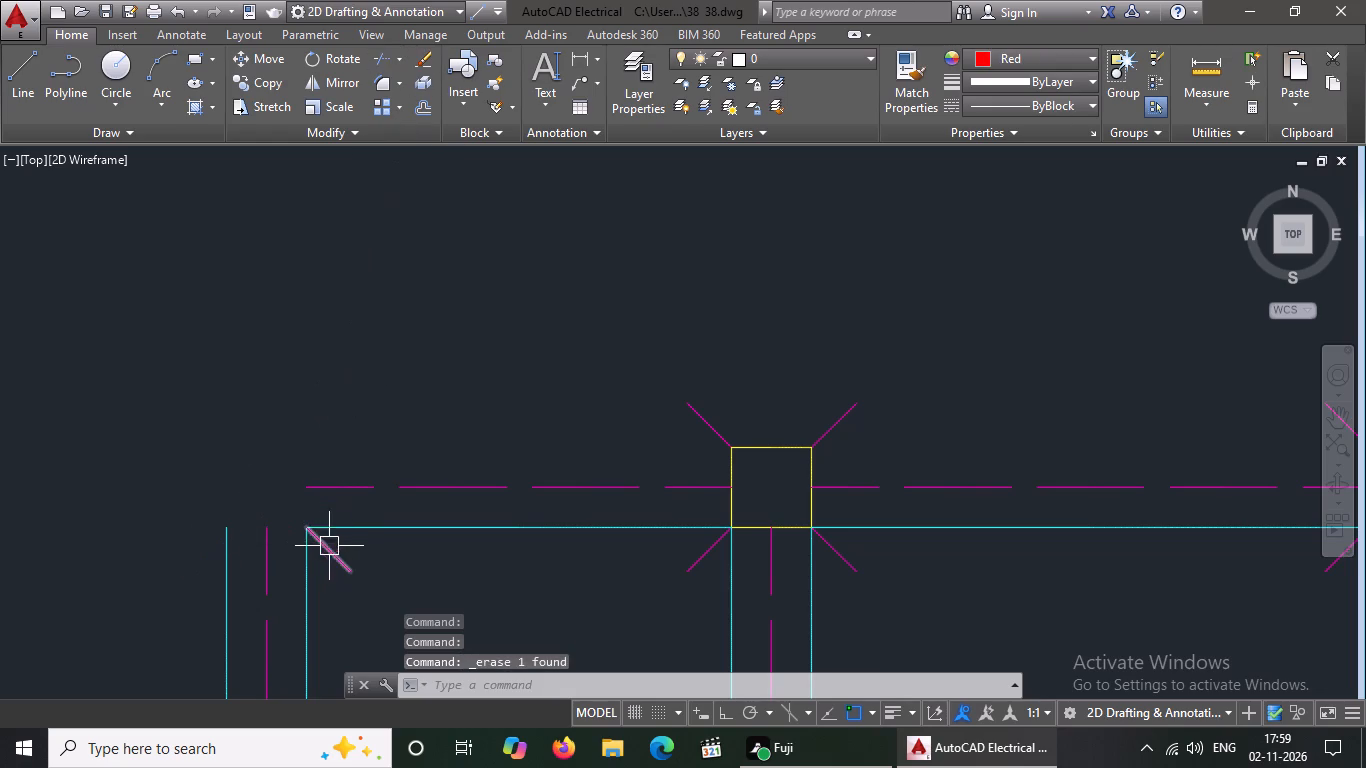
click(332, 547)
click(421, 60)
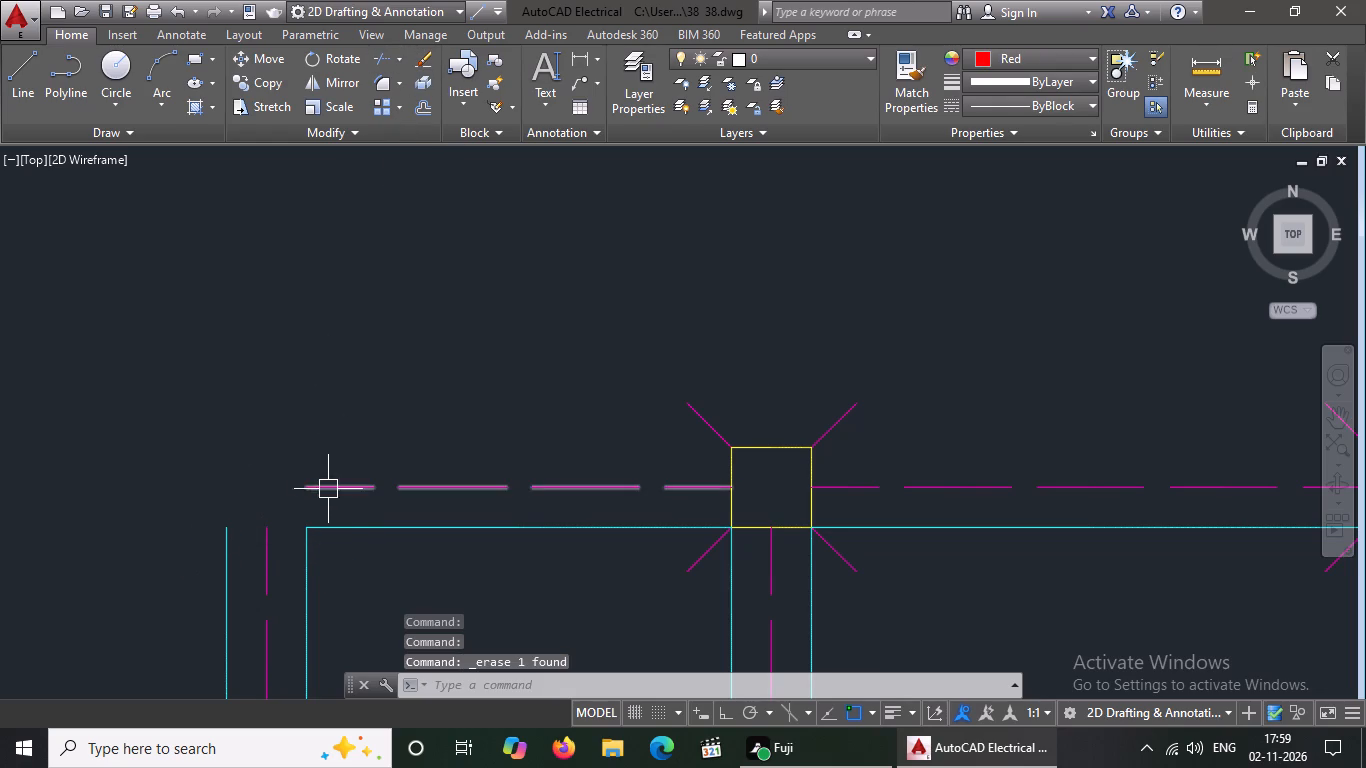
Delete the dashed magenta centreline and lower cyan edge of the horizontal beam between the removed top-left column and the second column.
click(328, 489)
click(418, 59)
click(459, 518)
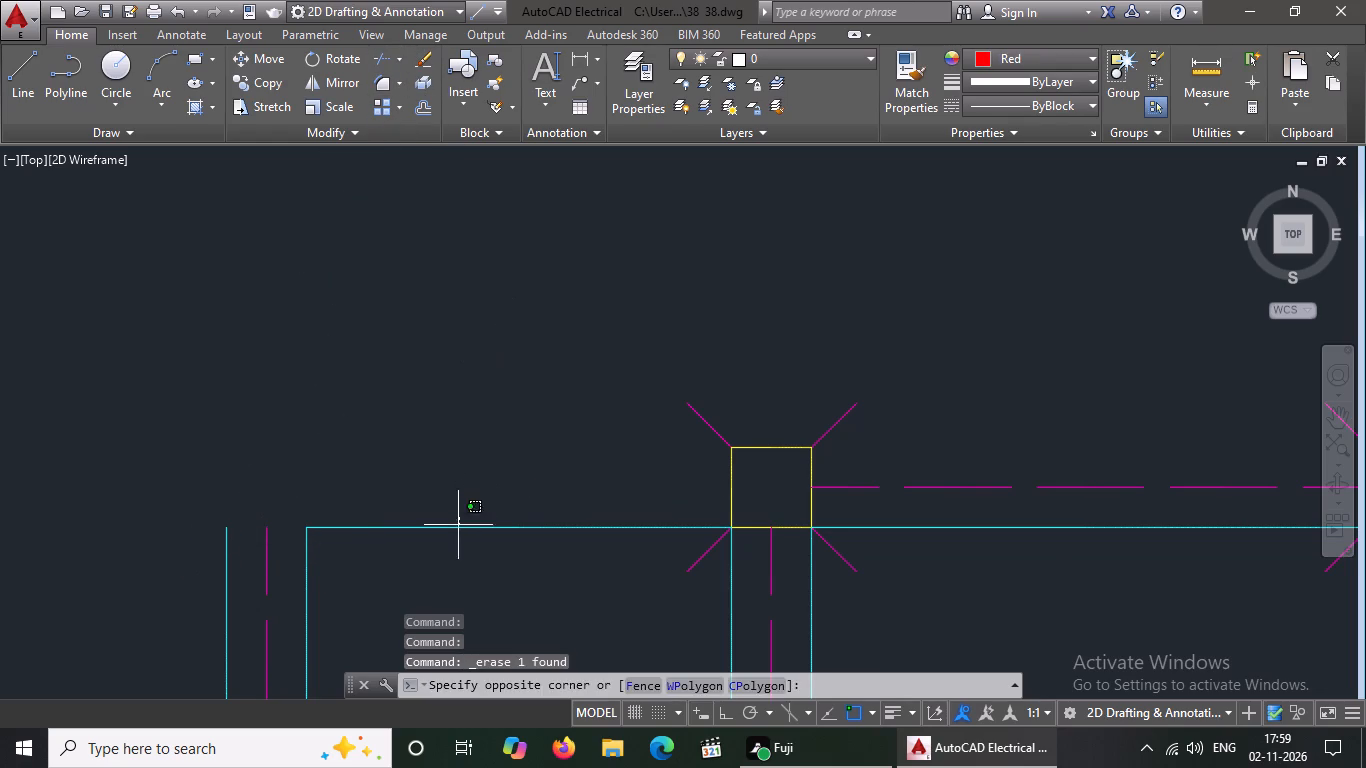
click(458, 529)
click(419, 55)
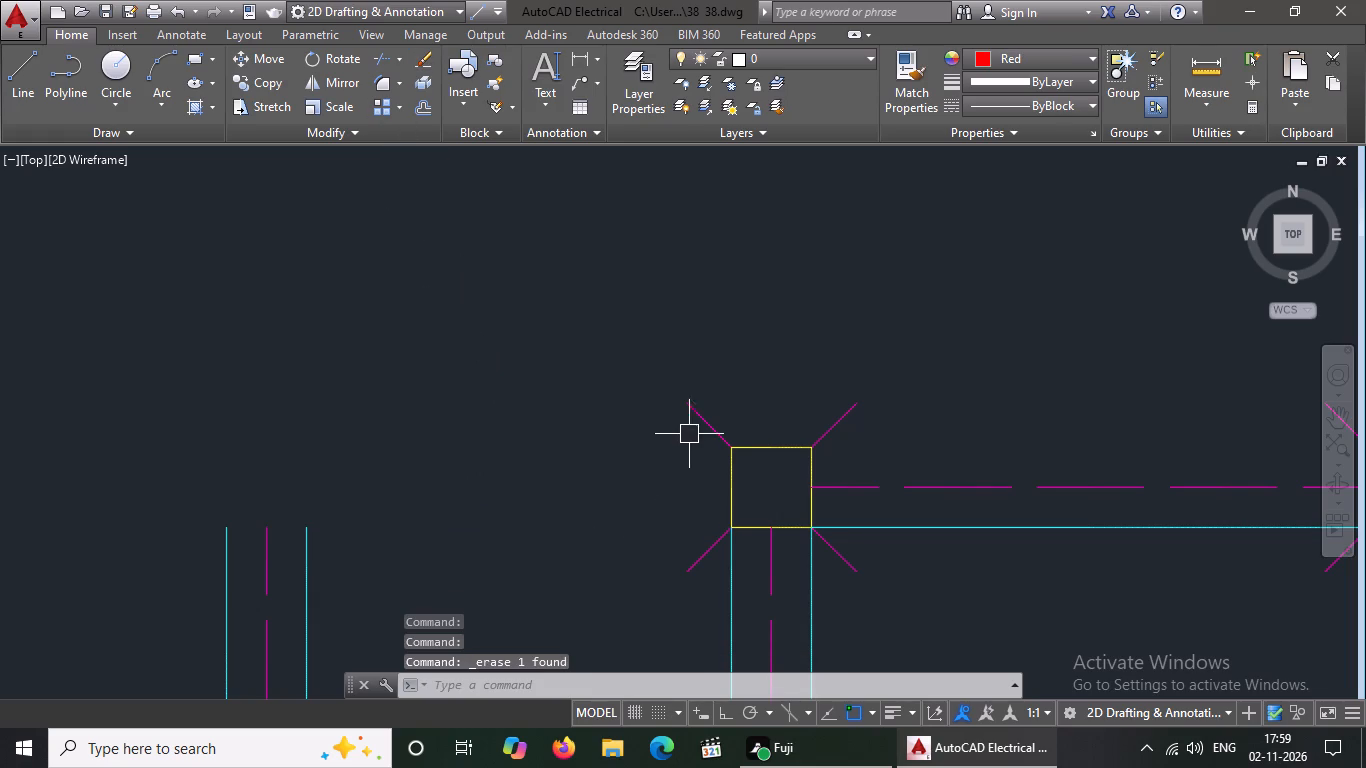
Delete the second column's left and top yellow outline lines and the two magenta diagonals at its upper corners.
click(700, 417)
click(433, 62)
click(731, 492)
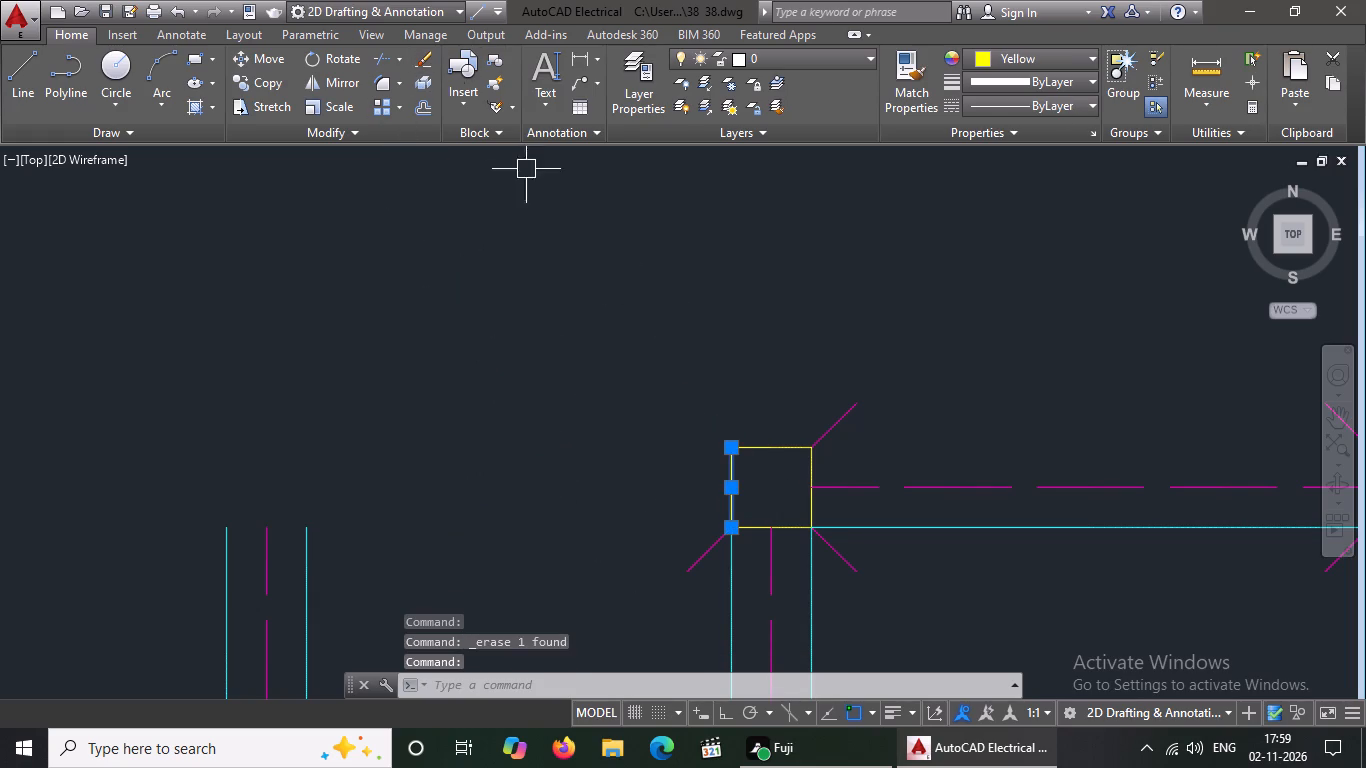
click(419, 61)
click(767, 453)
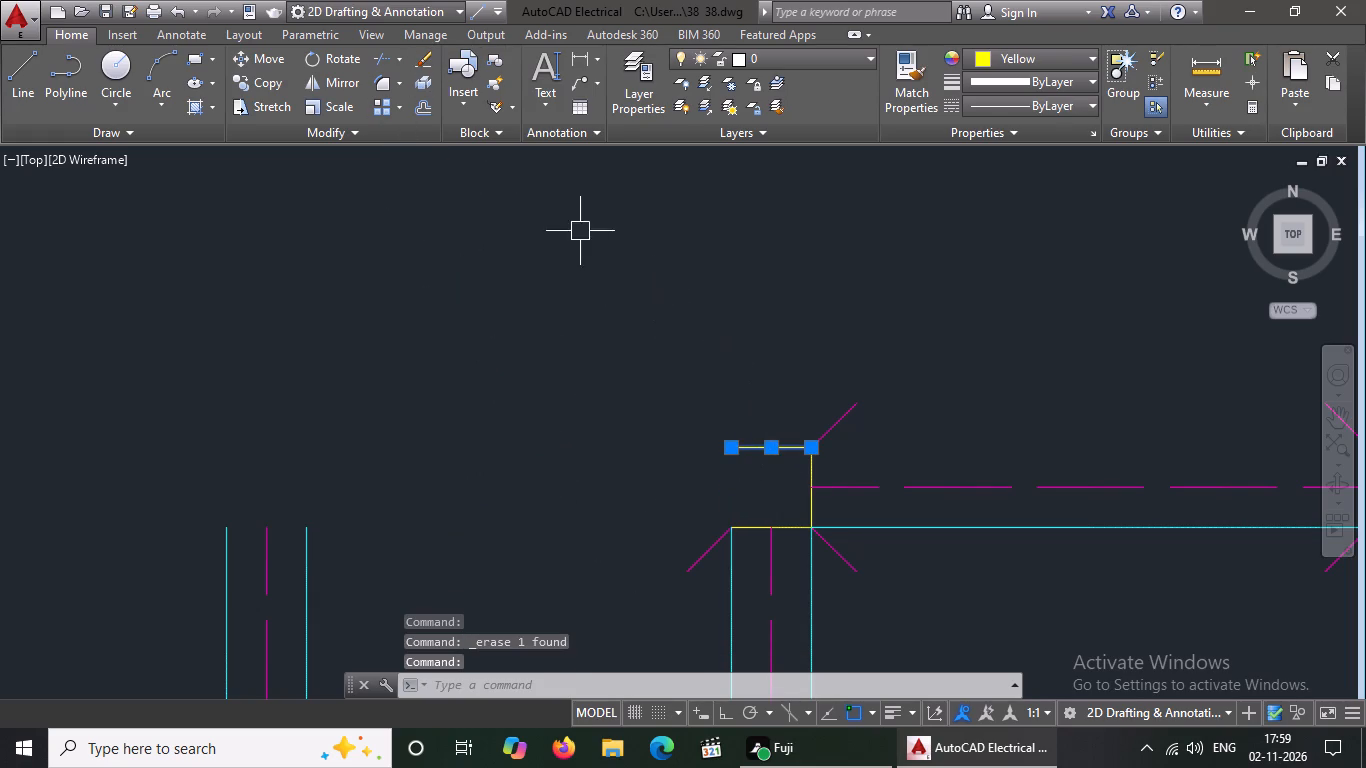
click(419, 55)
click(838, 431)
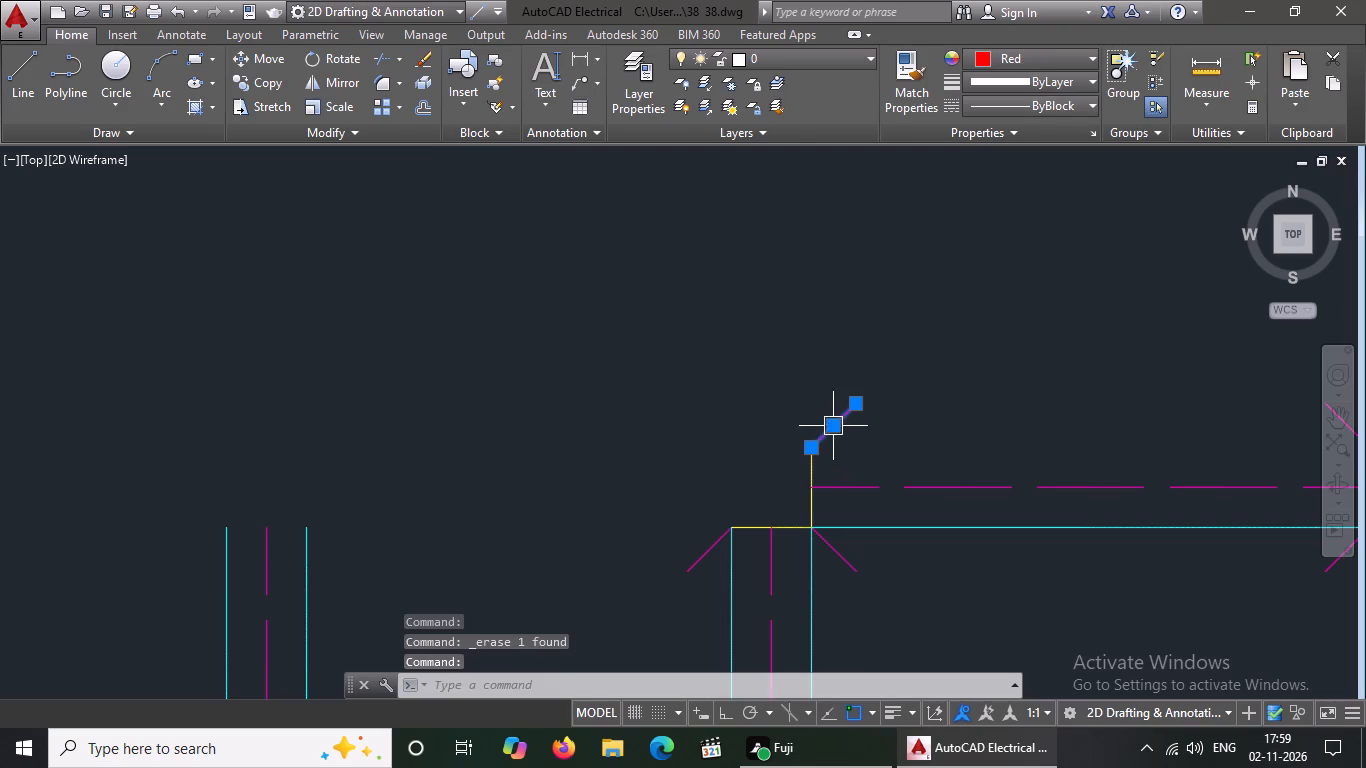
click(427, 55)
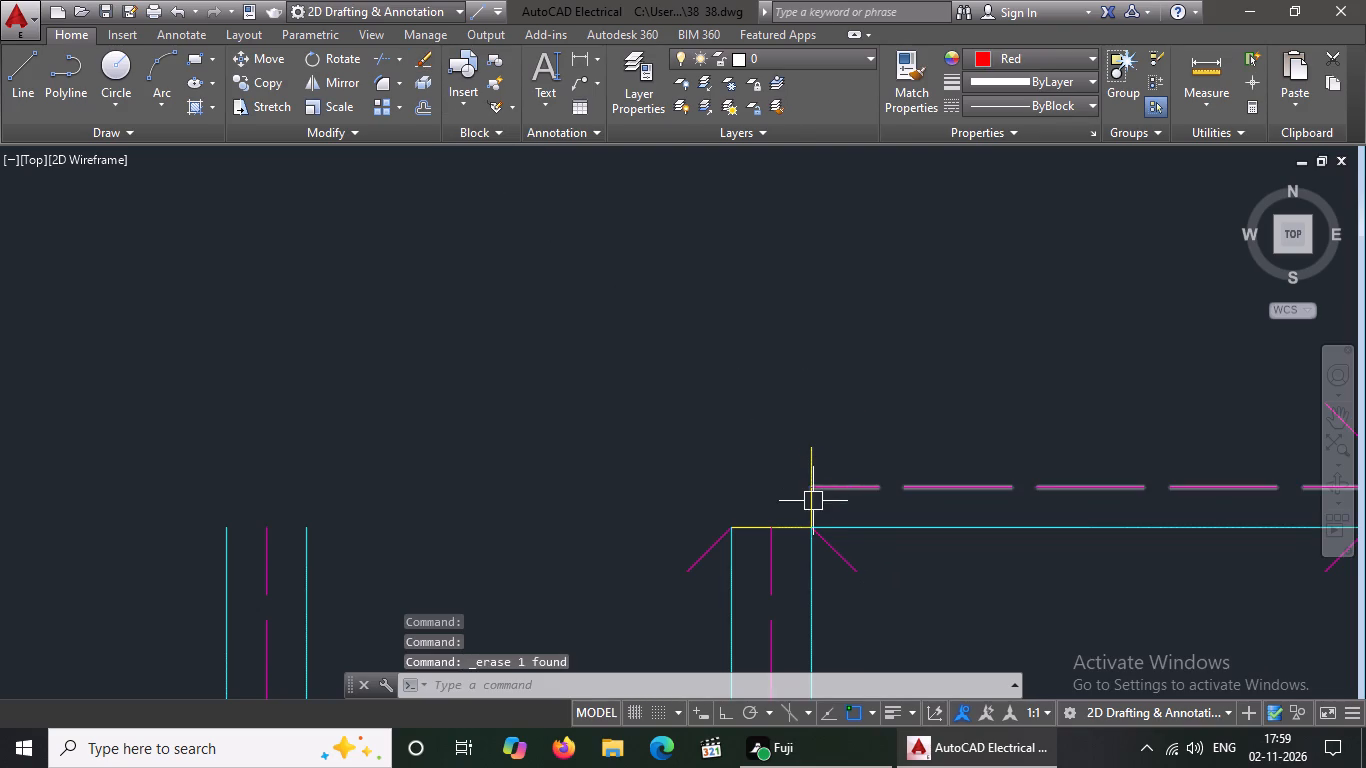
Delete the second column's right and bottom yellow outline lines and the two magenta diagonals at its lower corners.
click(813, 501)
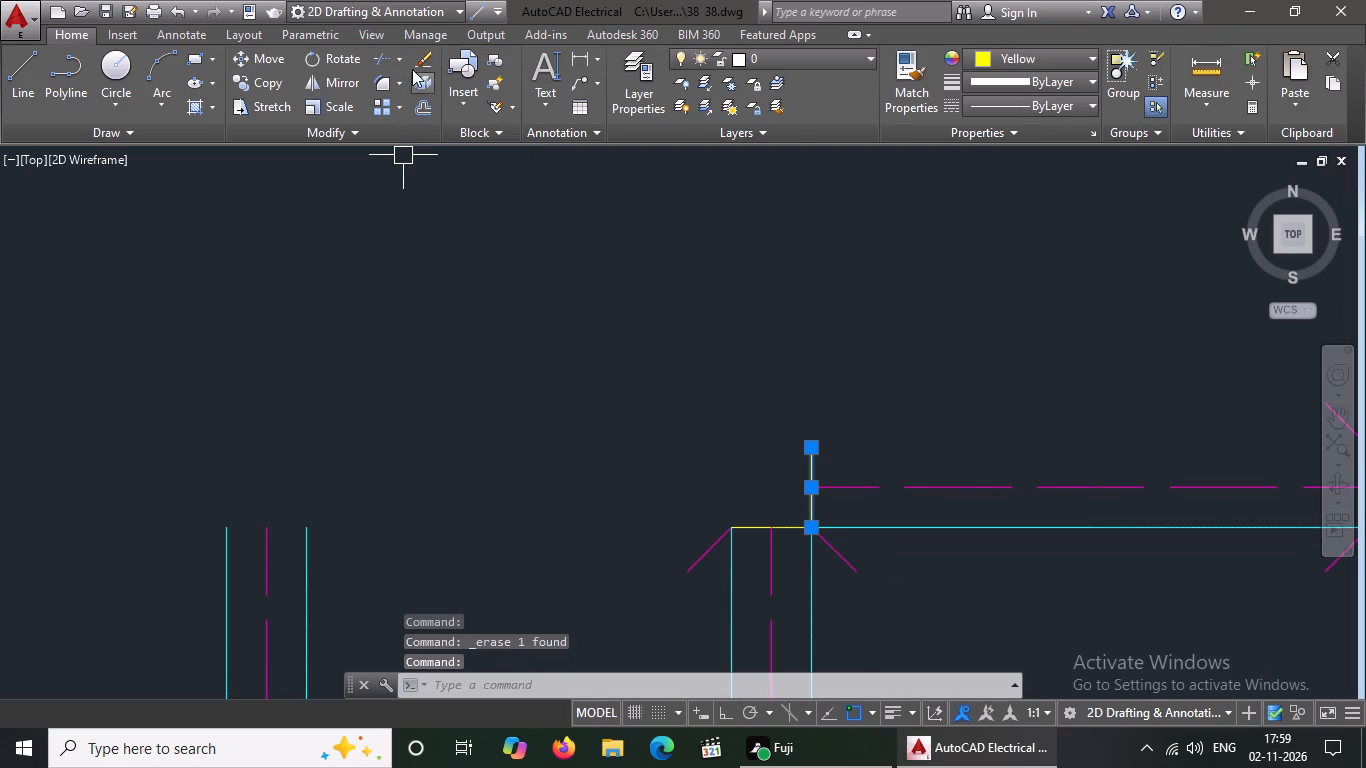
click(419, 51)
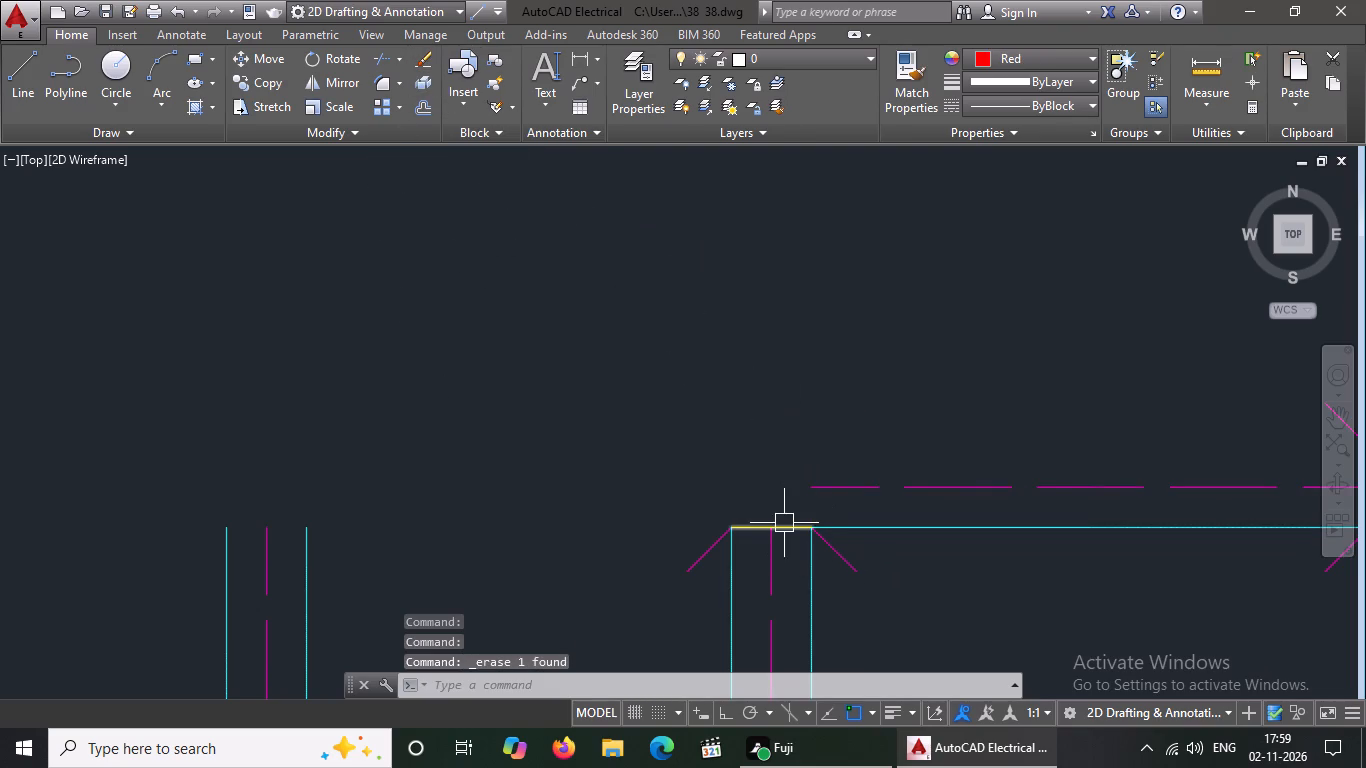
click(784, 526)
click(425, 51)
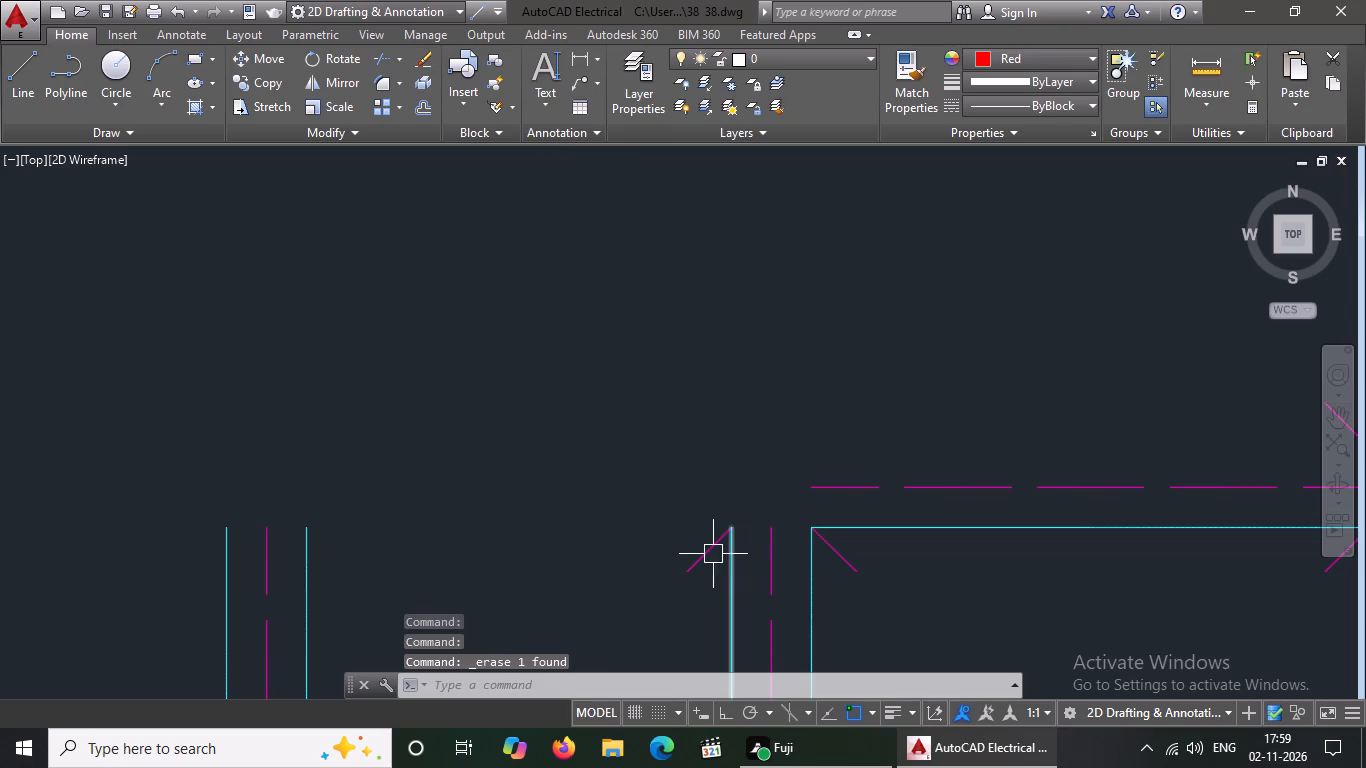
click(711, 551)
click(421, 60)
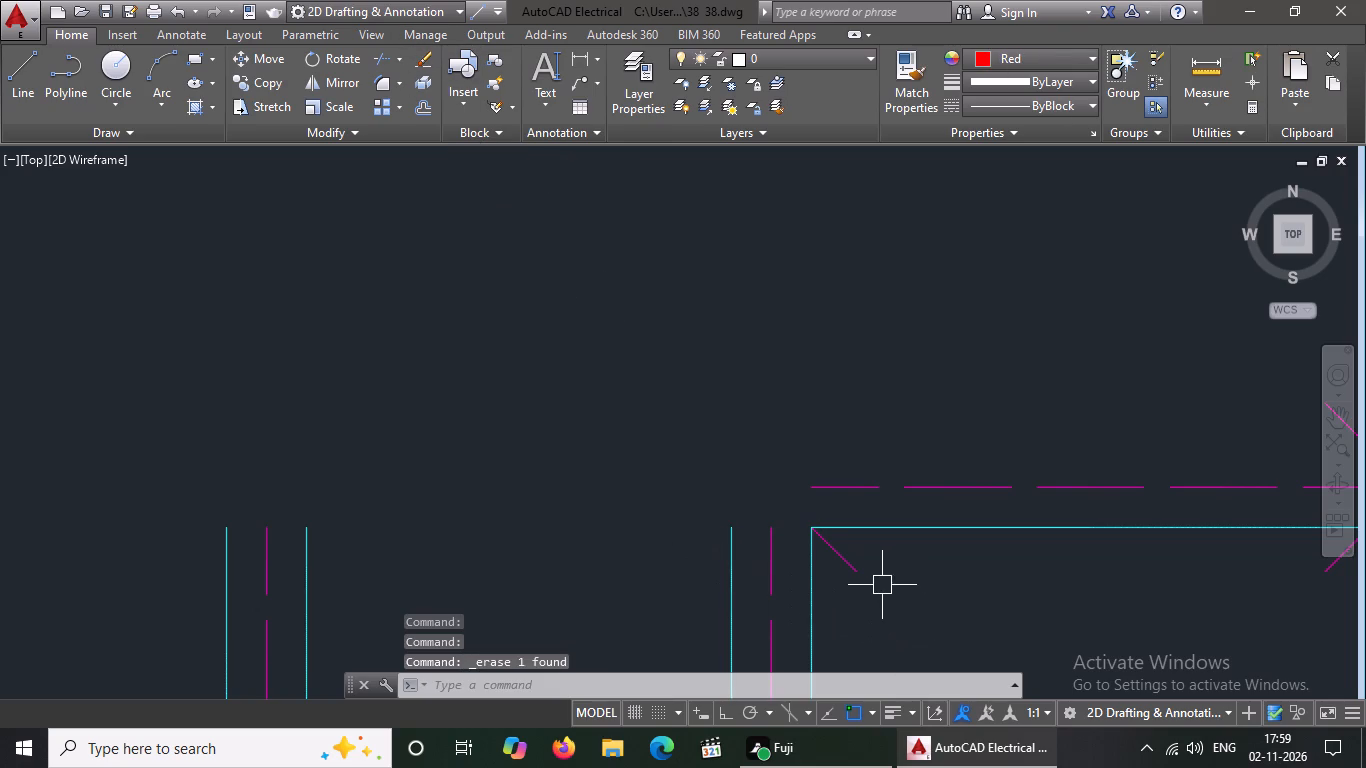
click(848, 573)
click(422, 56)
Delete the dashed magenta centreline and lower cyan edge of the horizontal beam between the removed second column and the third column.
click(873, 485)
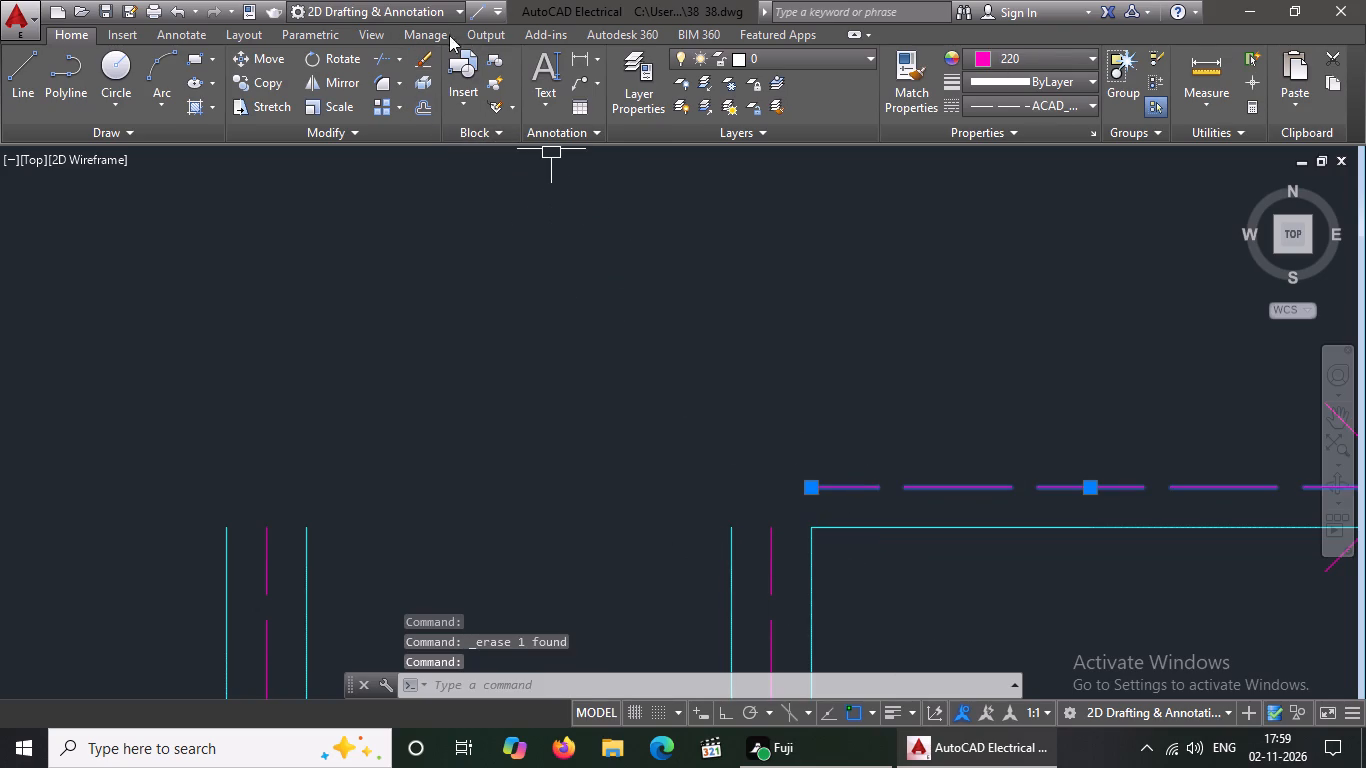
click(422, 55)
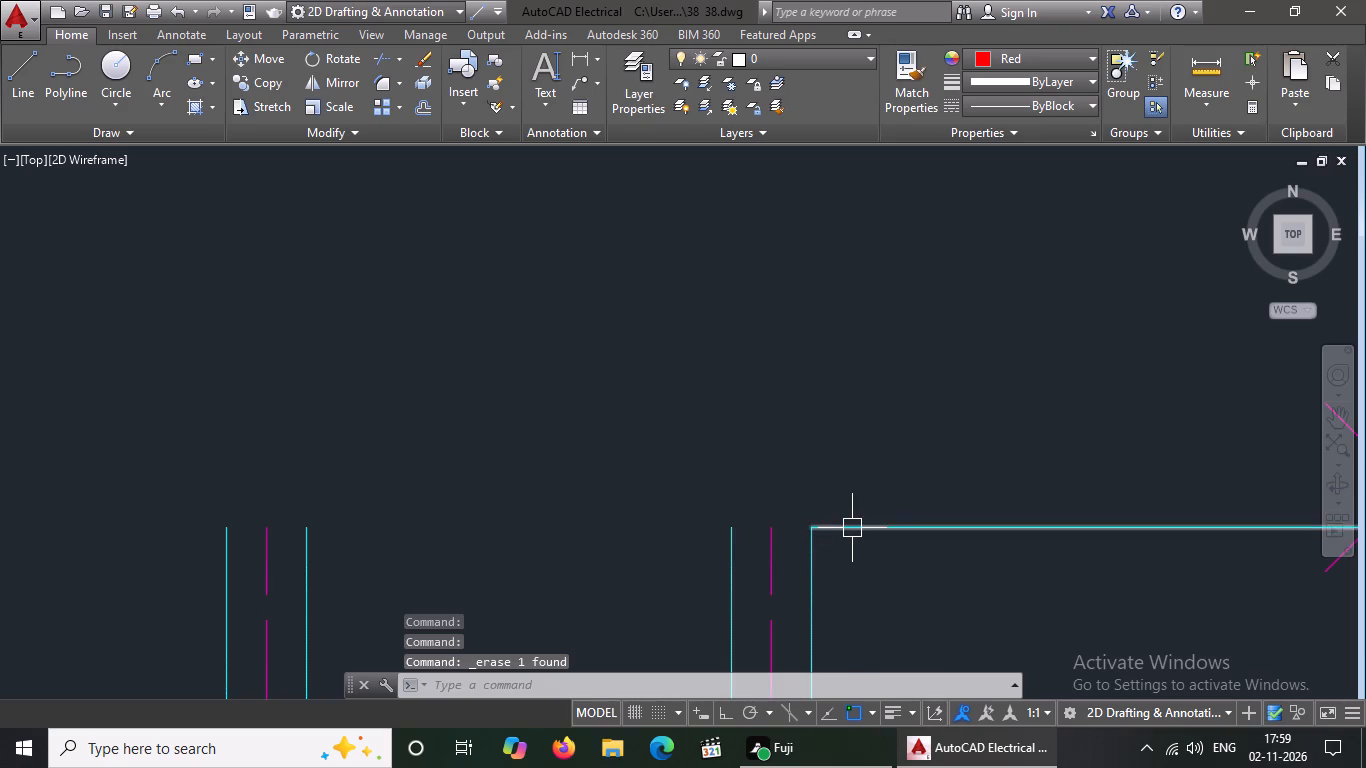
click(852, 528)
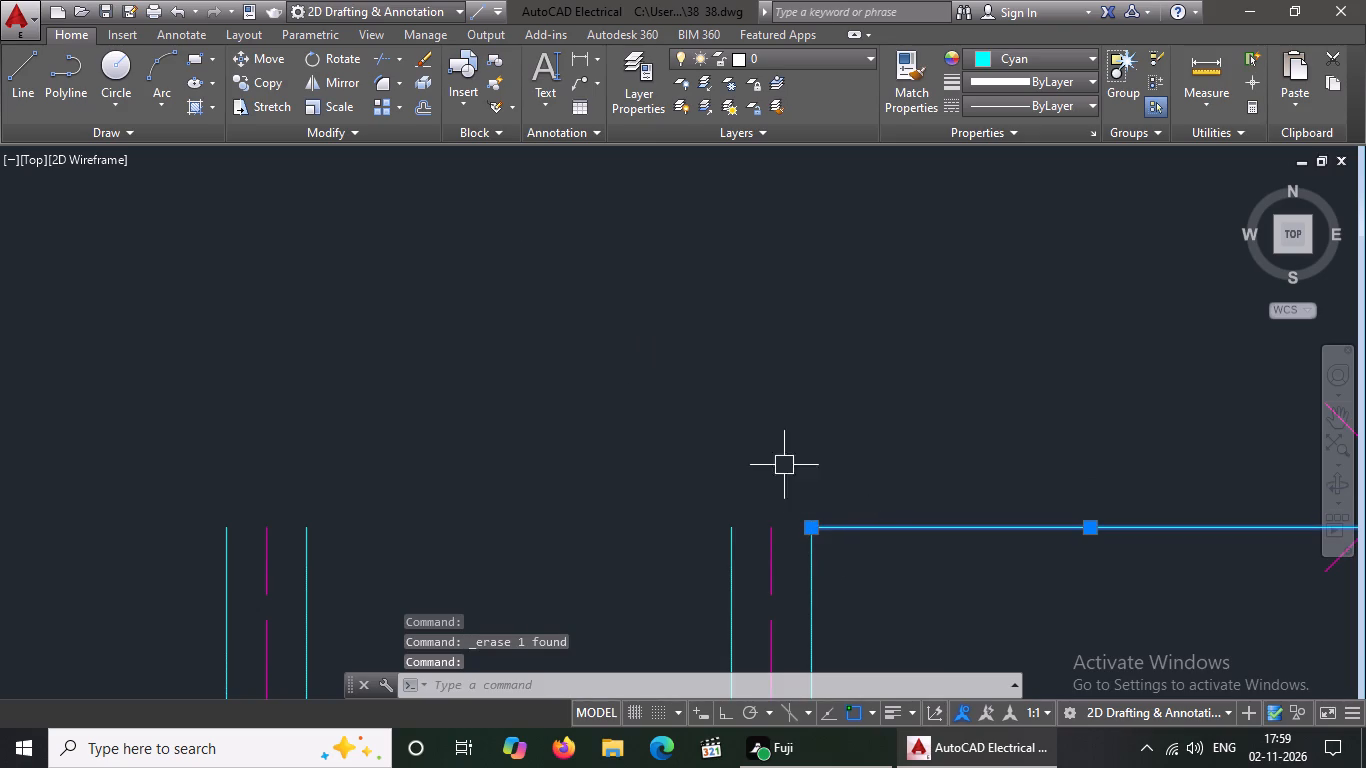
click(419, 53)
Delete the two upper magenta diagonals and the top and left yellow outline lines of the column at the remaining horizontal beam's left end.
scroll(459, 260, down, 4)
scroll(639, 300, up, 2)
scroll(511, 175, up, 3)
scroll(586, 244, down, 3)
scroll(783, 265, up, 2)
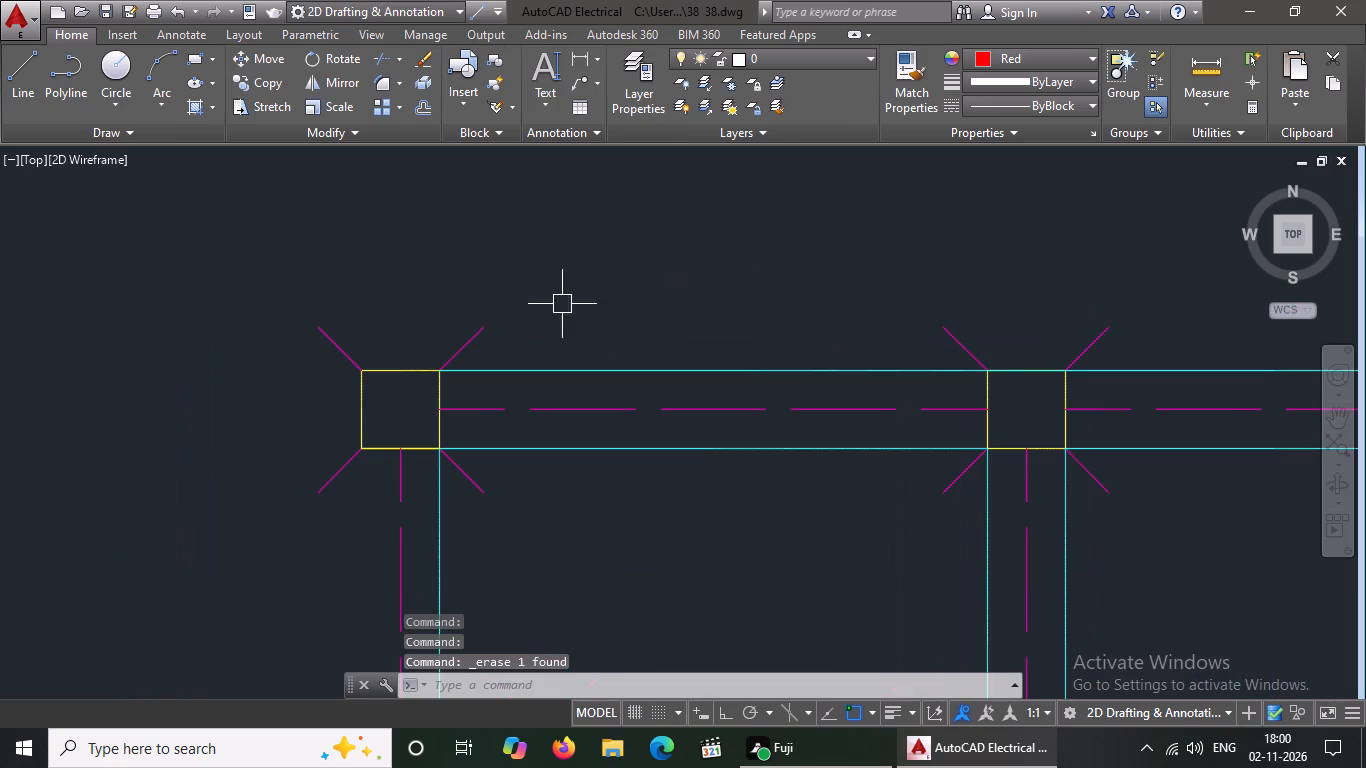
click(357, 347)
click(344, 367)
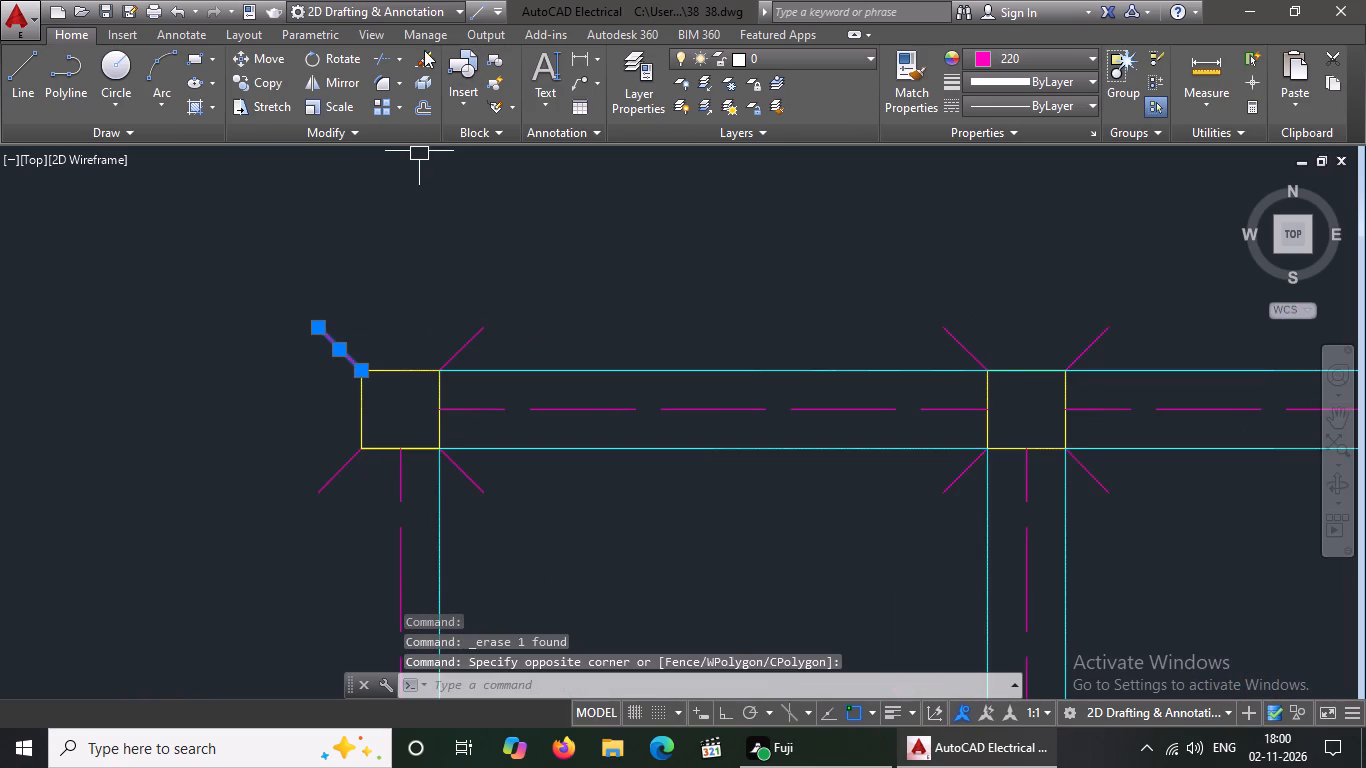
click(418, 62)
click(478, 337)
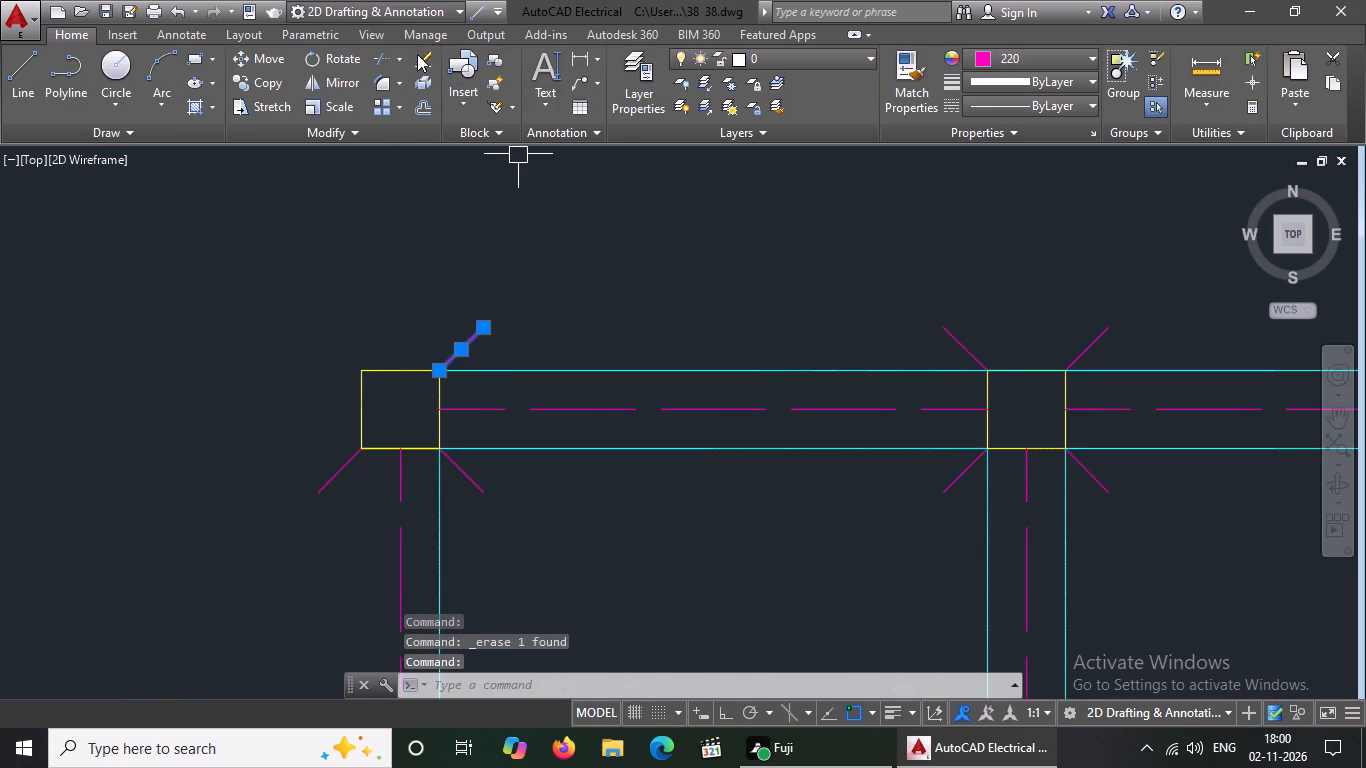
click(417, 54)
click(381, 375)
click(419, 54)
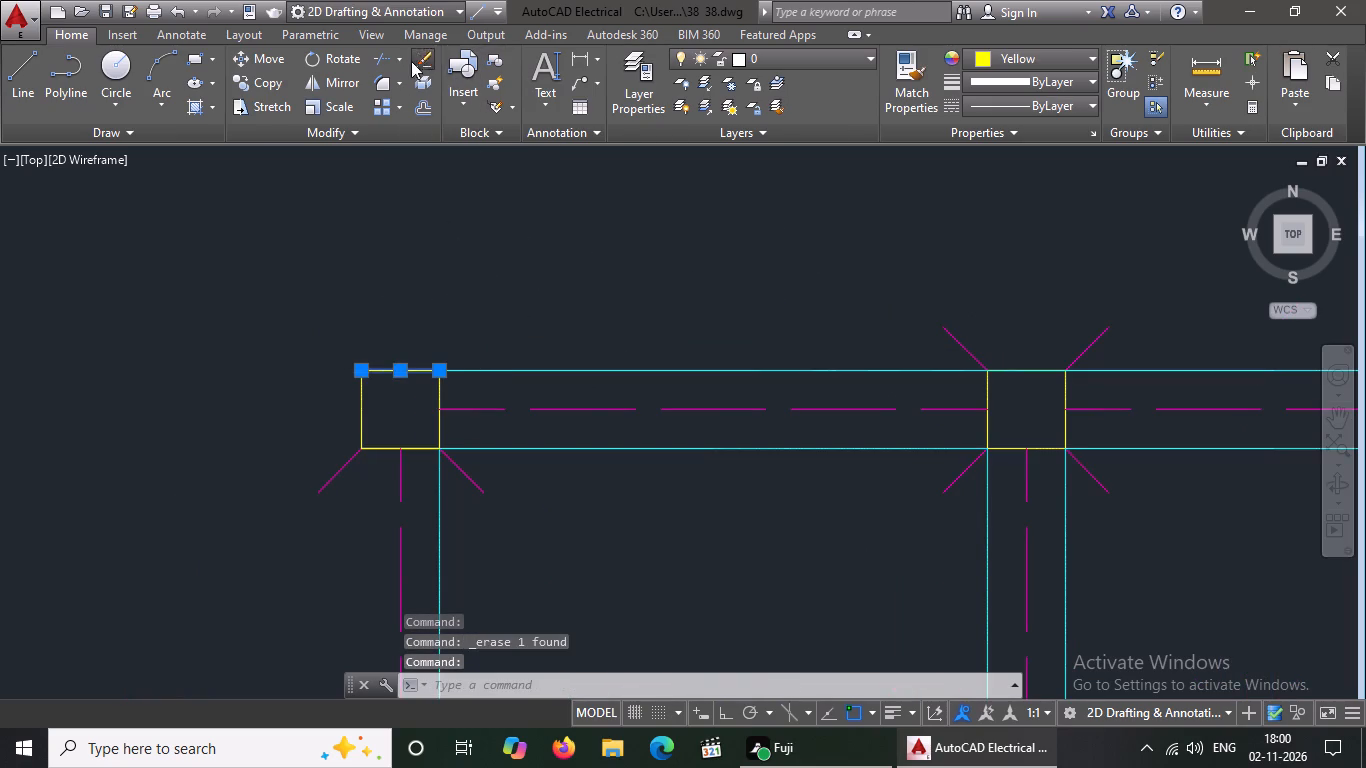
click(365, 412)
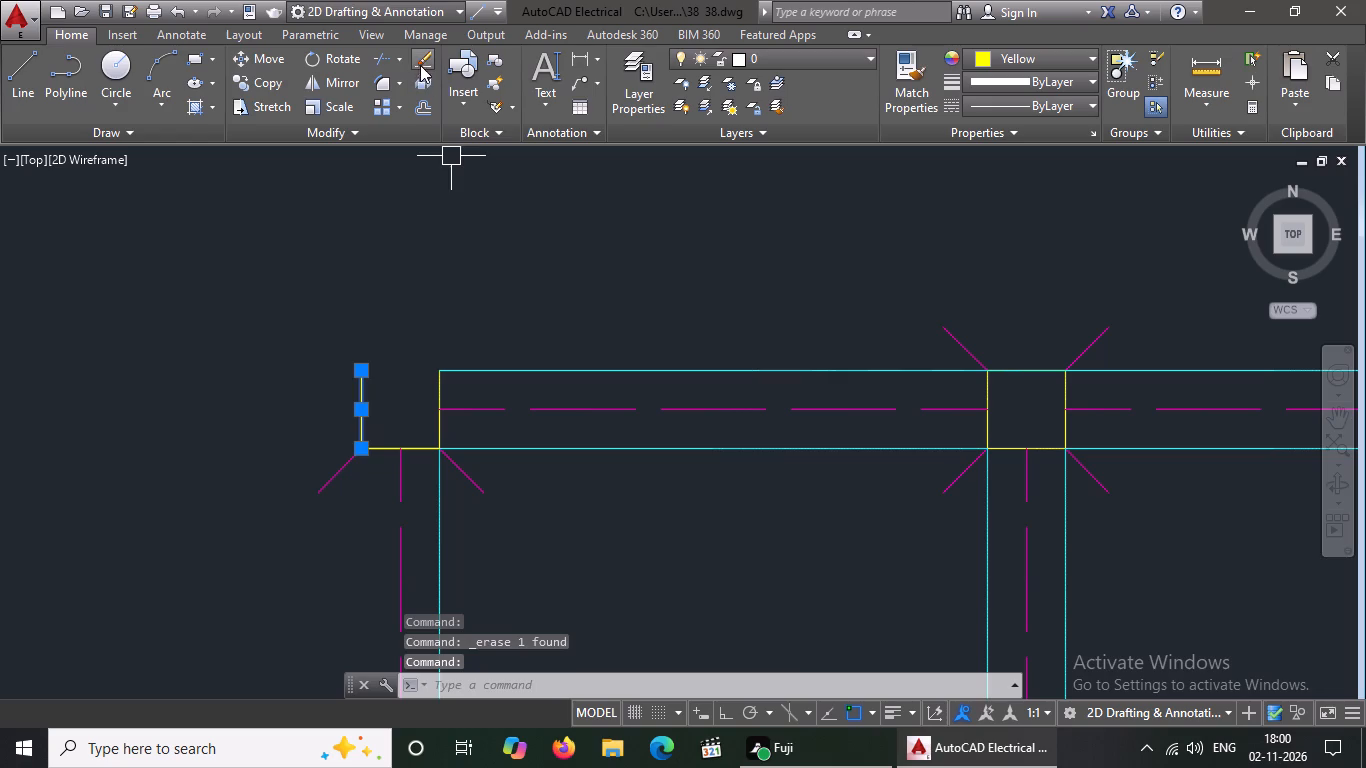
click(422, 57)
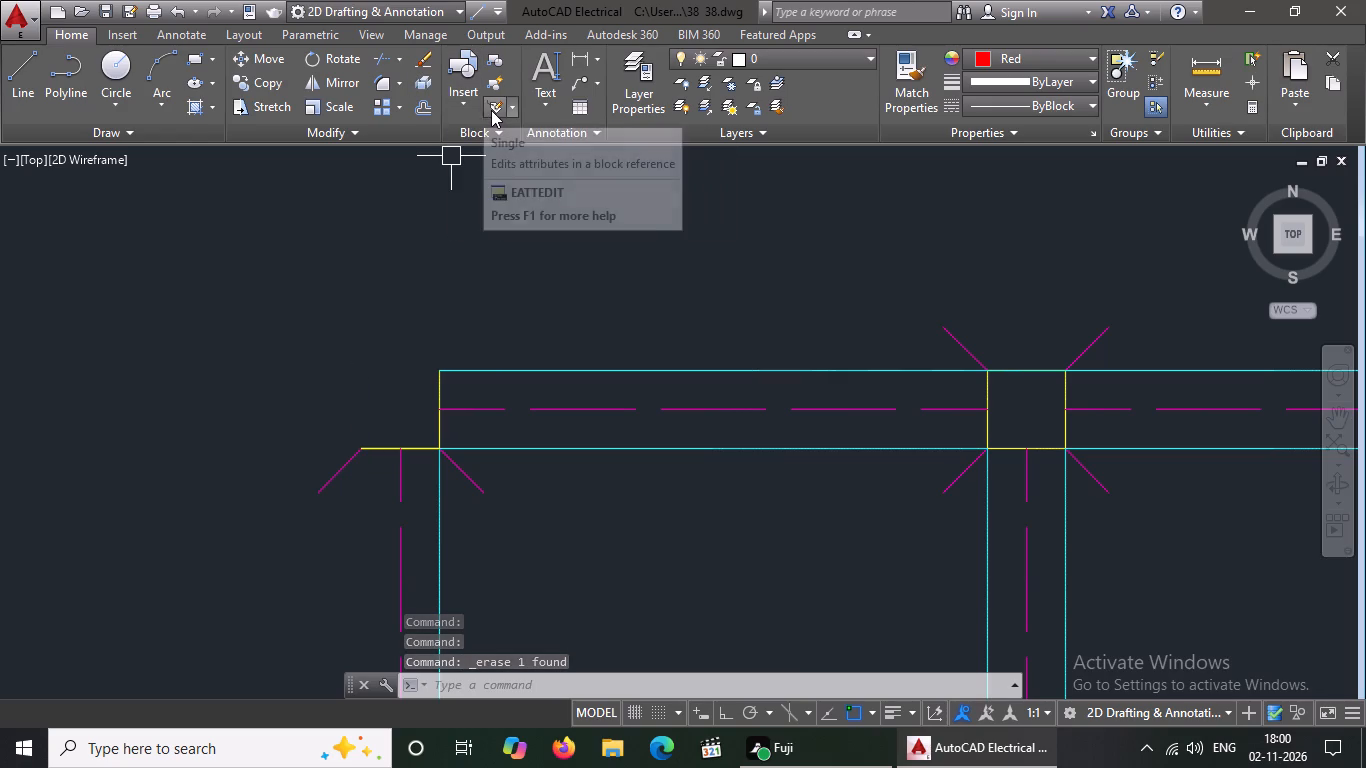
Delete the same column's bottom yellow outline line and the dashed magenta centrelines of the vertical beam below it and the horizontal beam beside it.
click(407, 444)
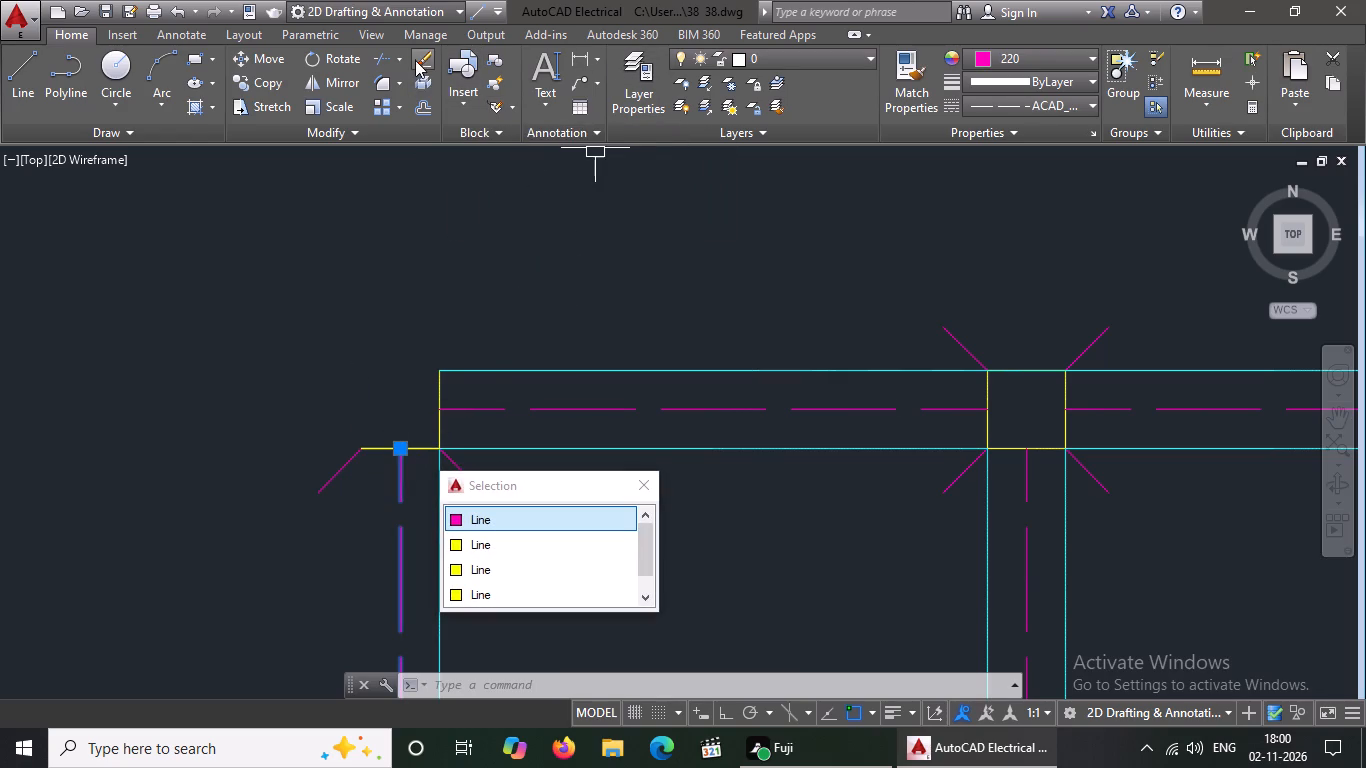
click(415, 60)
drag(401, 425, 396, 453)
click(396, 461)
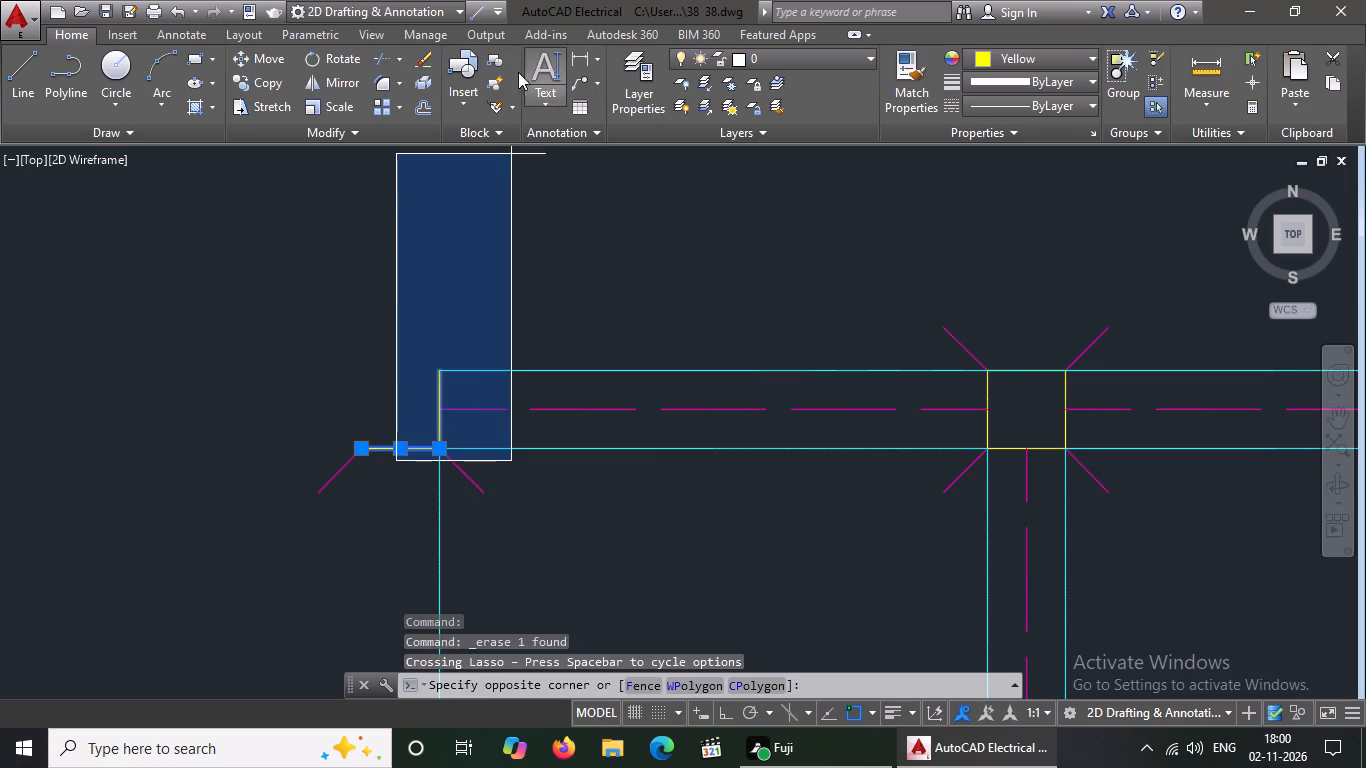
click(431, 282)
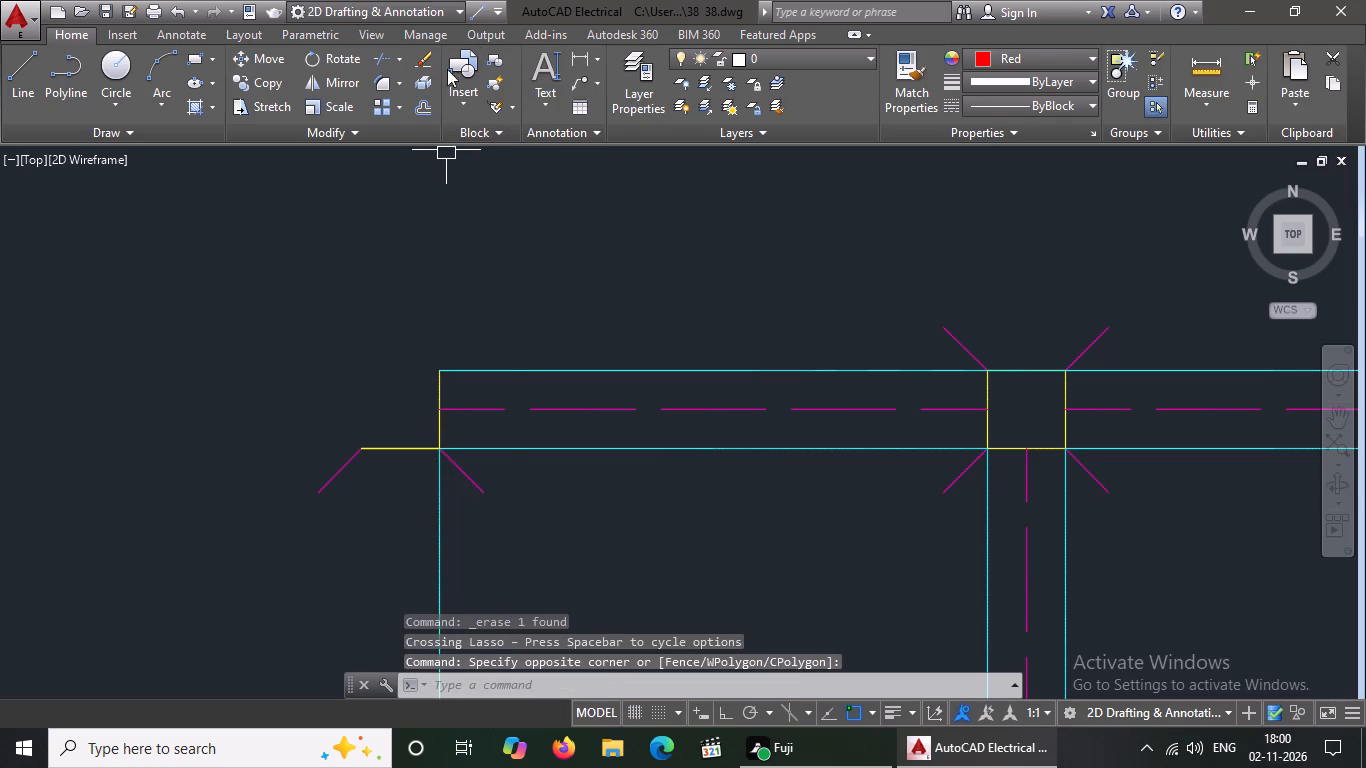
drag(417, 55, 421, 73)
click(411, 438)
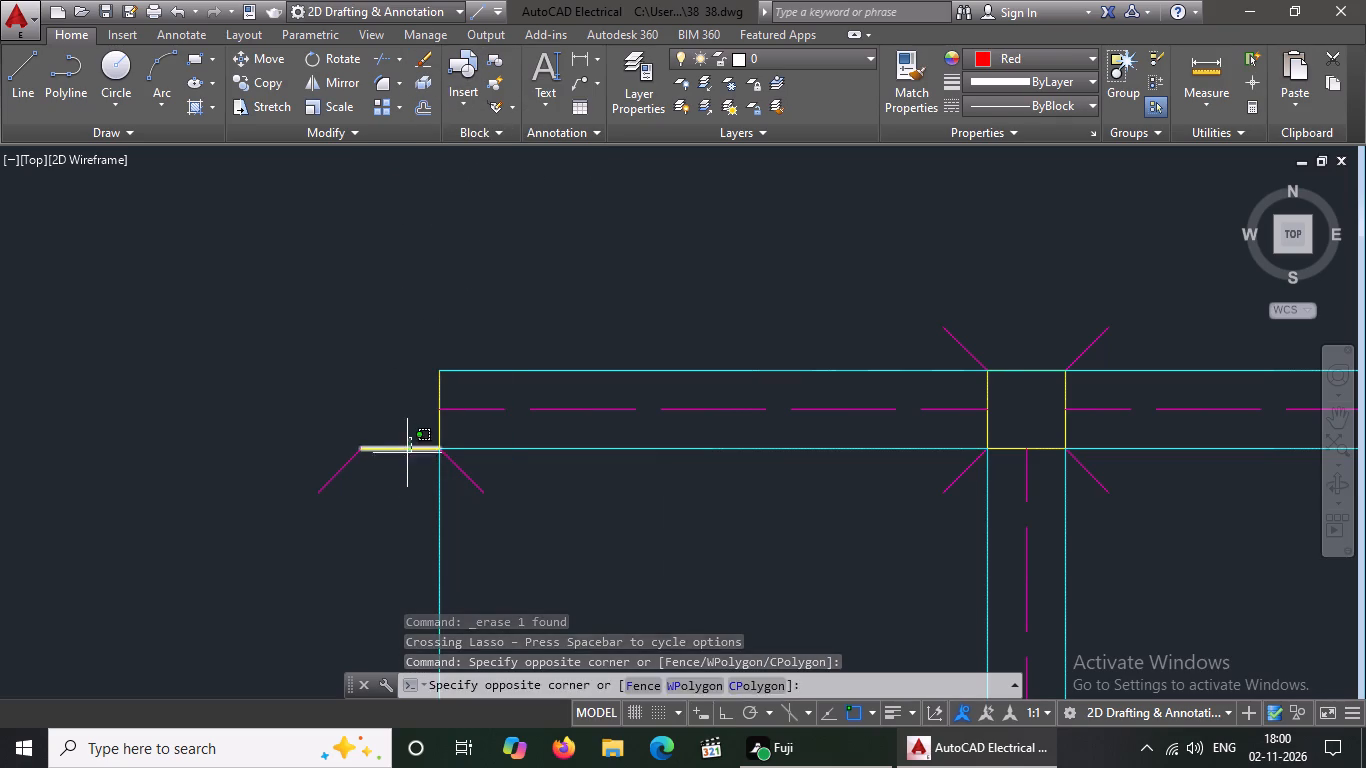
click(409, 457)
click(414, 60)
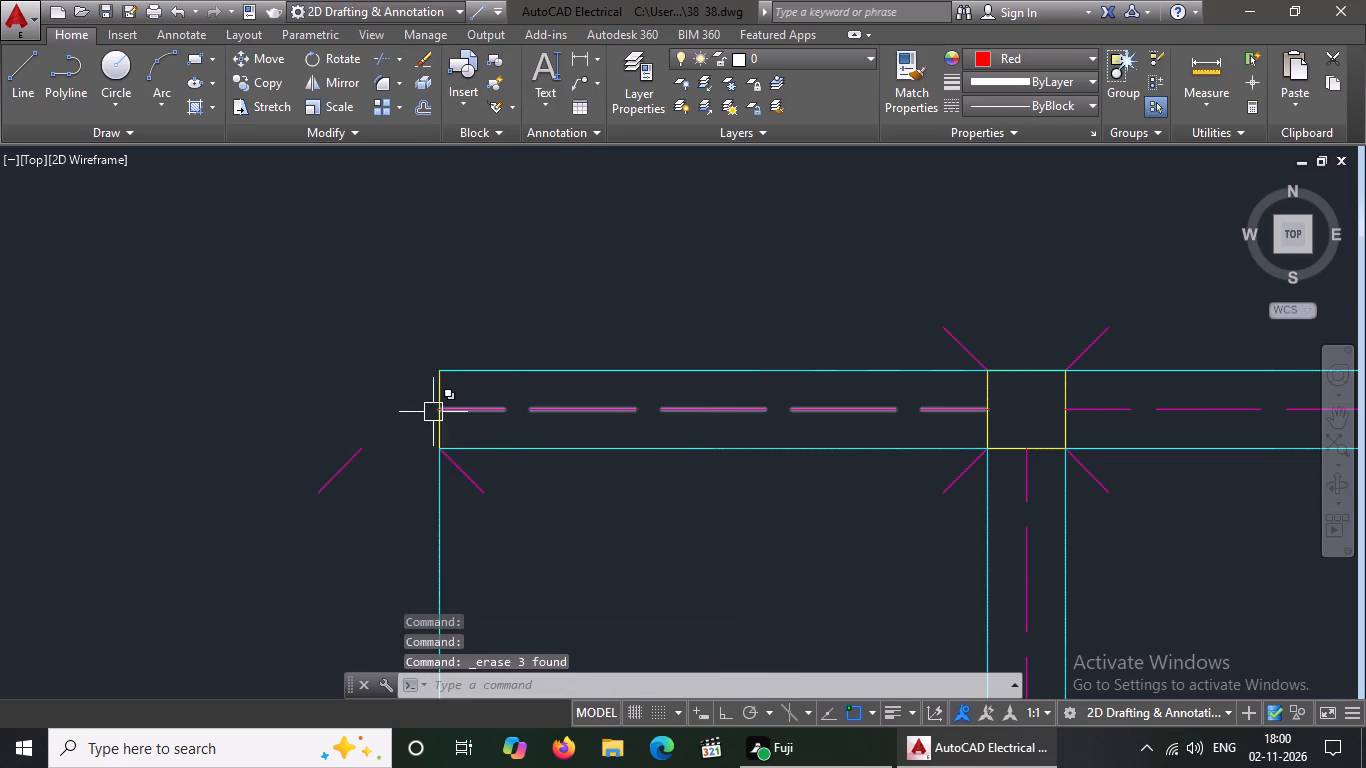
click(434, 410)
click(426, 56)
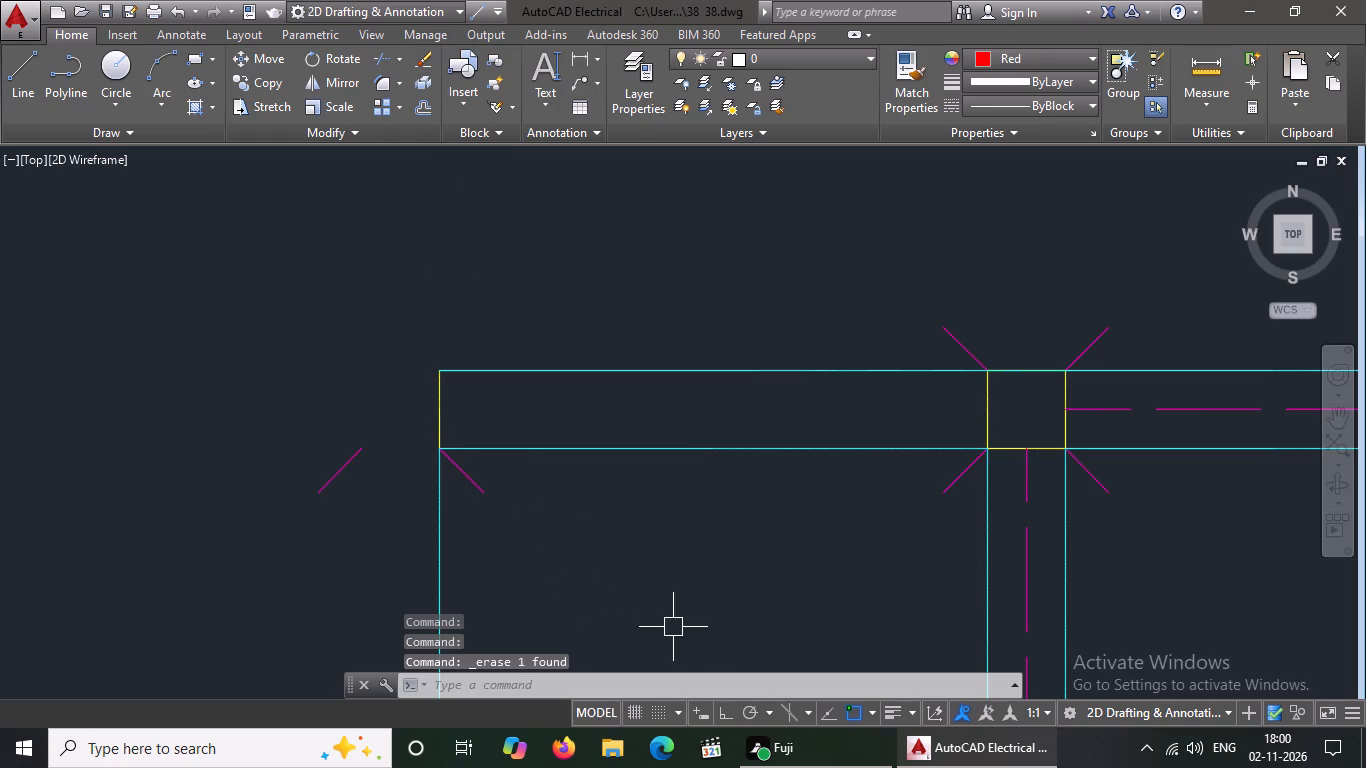
Erase the magenta diagonal at the lower-right corner of the same column.
click(321, 470)
click(416, 65)
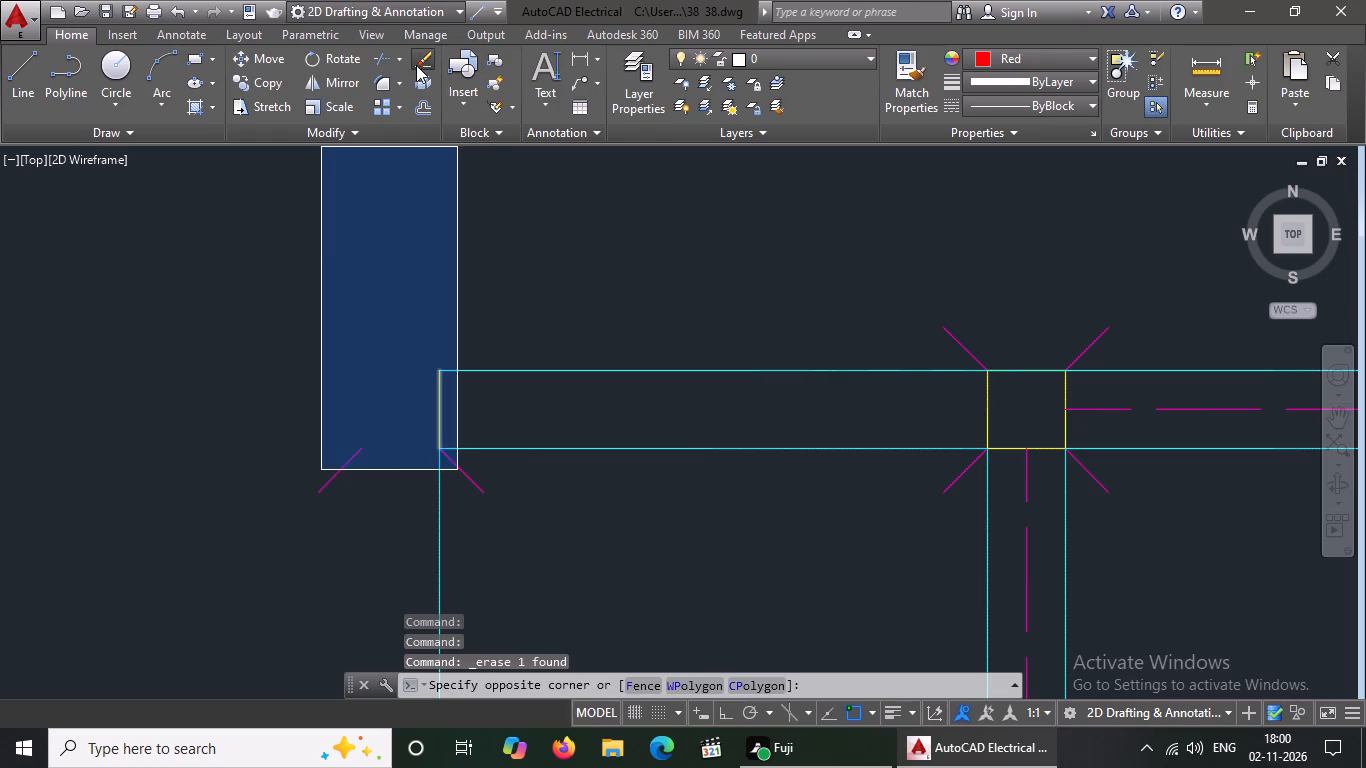
click(421, 59)
click(456, 403)
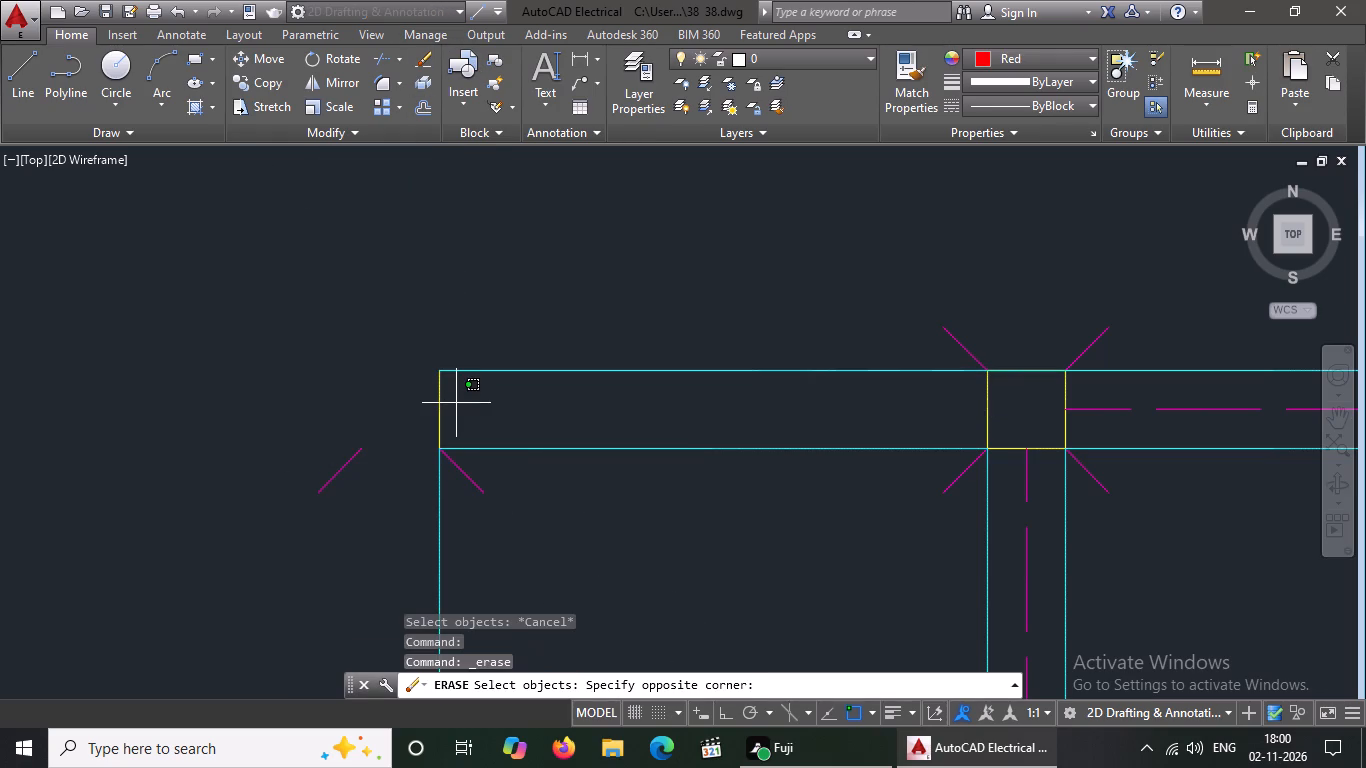
drag(483, 418, 467, 459)
click(472, 467)
click(468, 480)
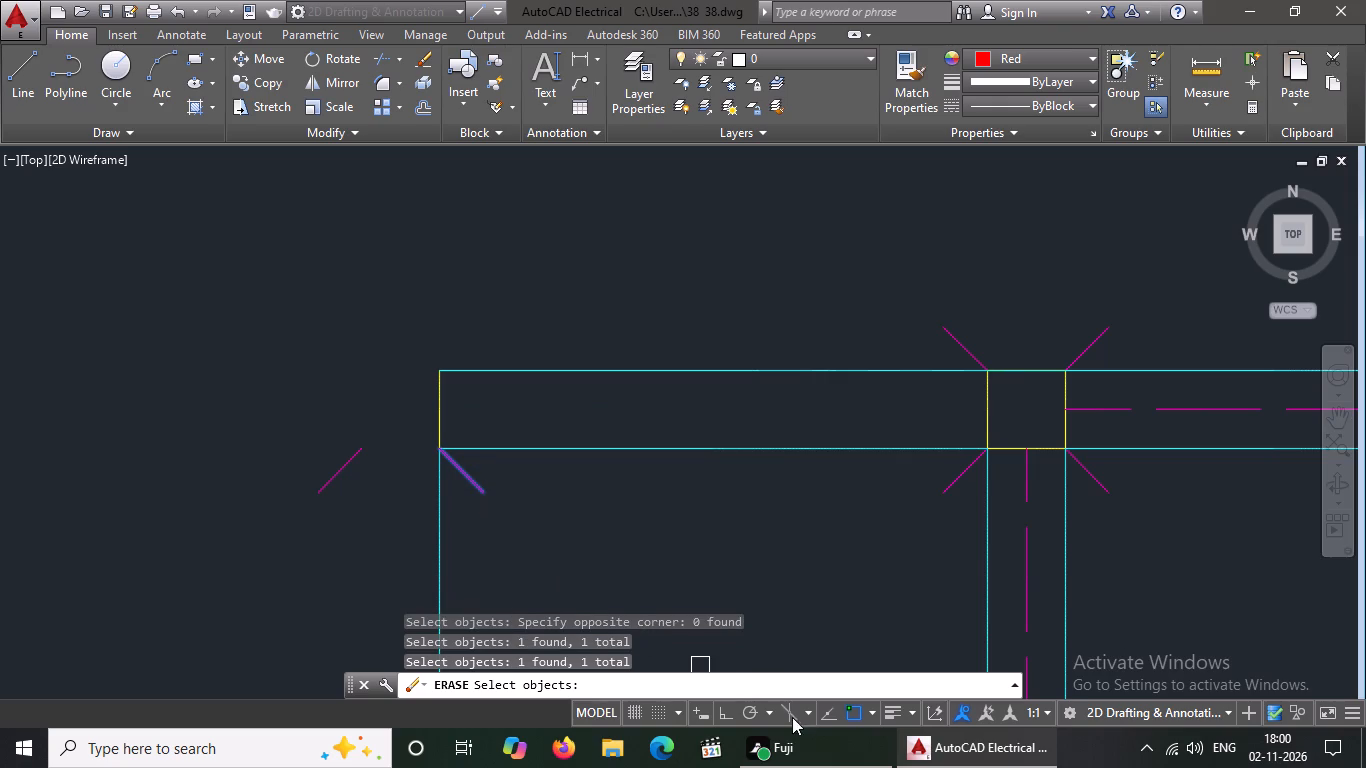
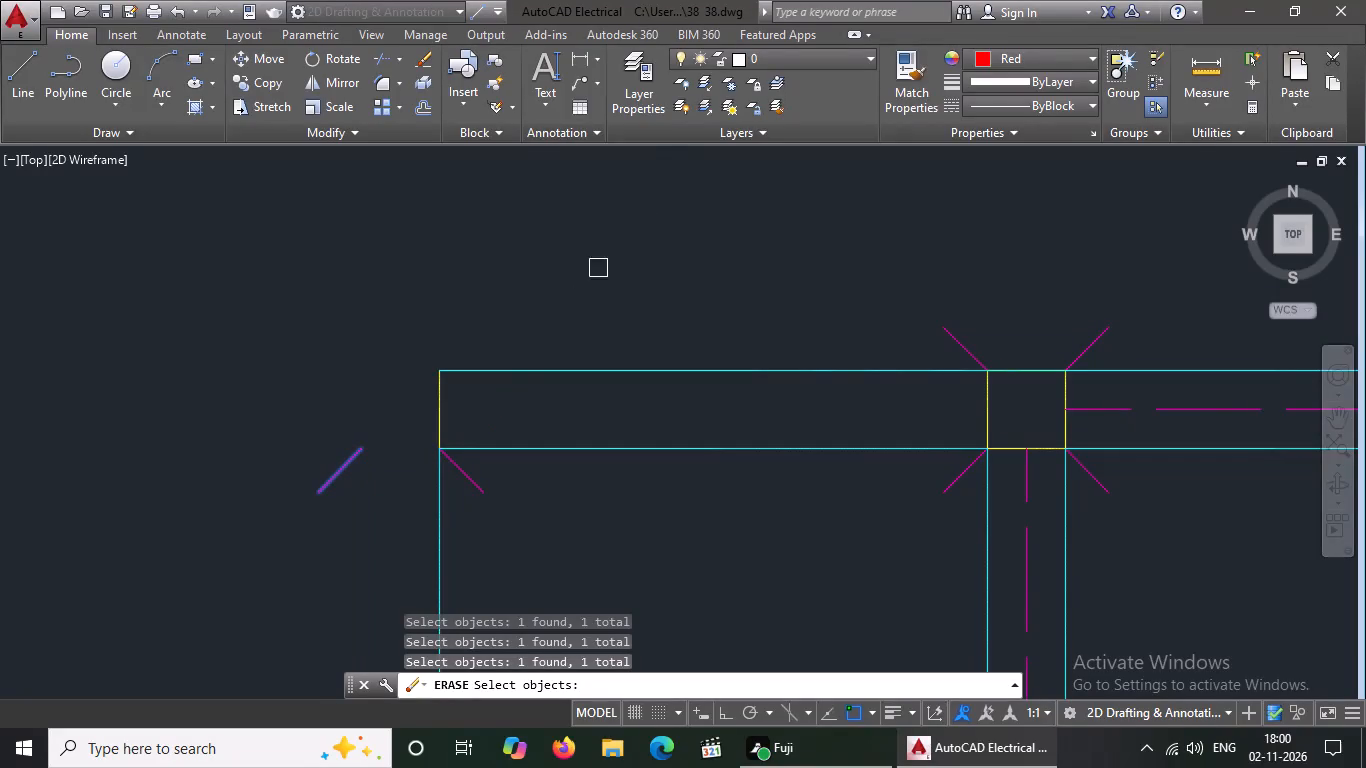
Delete the lower-right magenta diagonal and the remaining right yellow outline line of the column at the horizontal beam's left end.
key(Escape)
drag(475, 495, 474, 484)
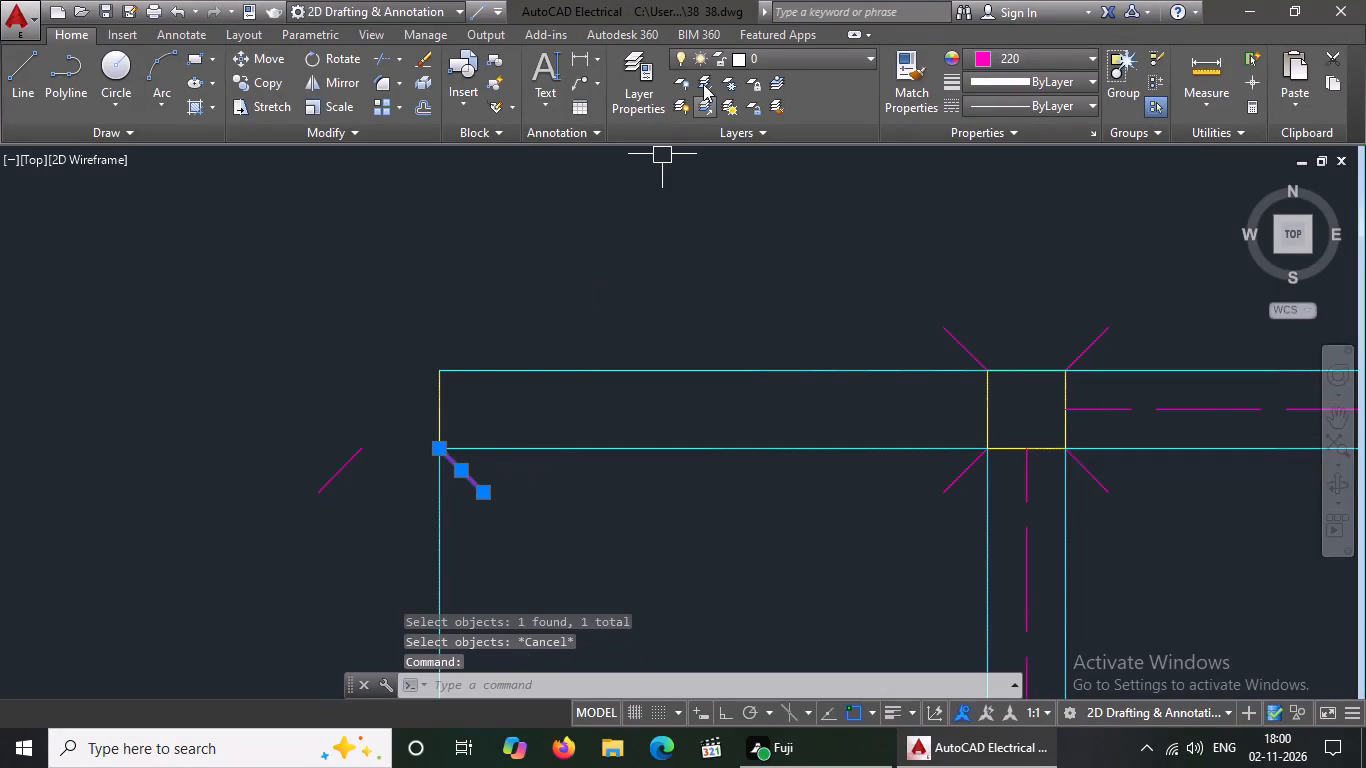
click(431, 61)
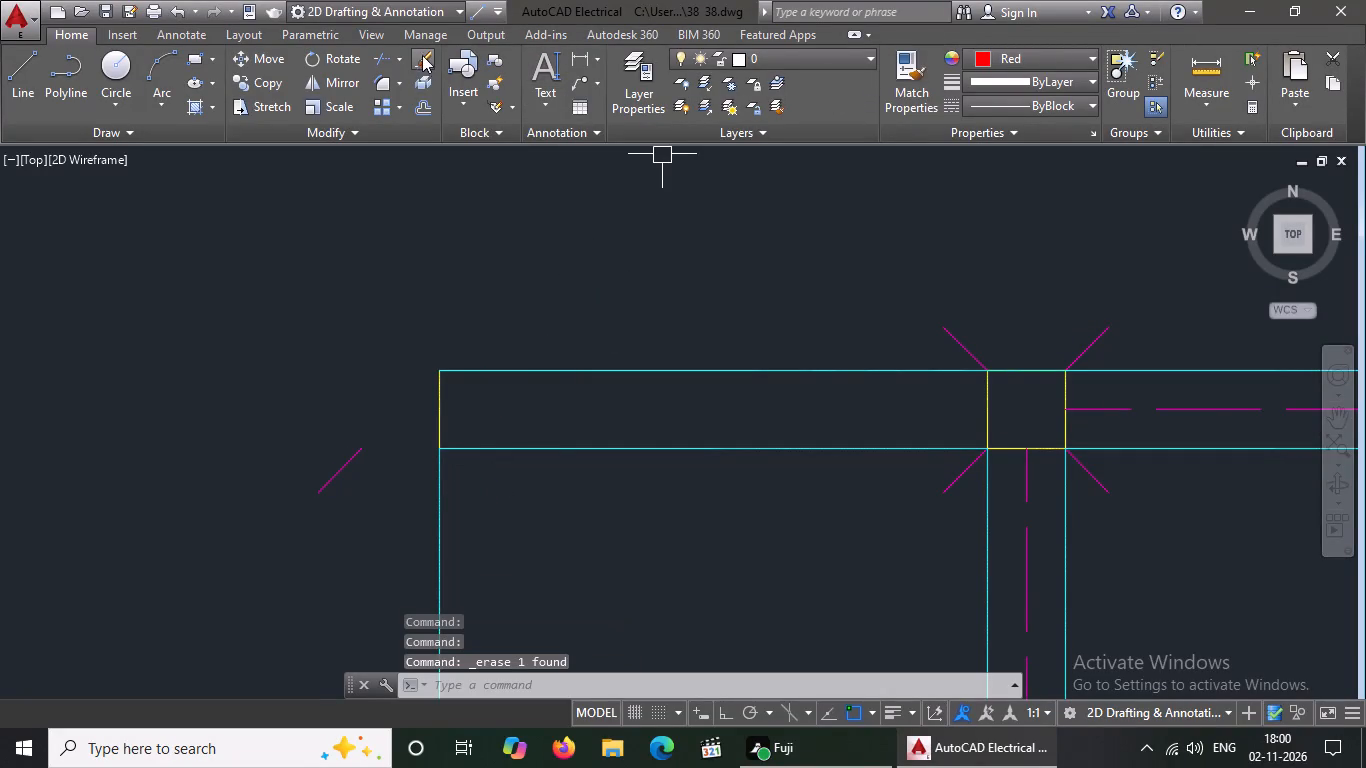
click(318, 478)
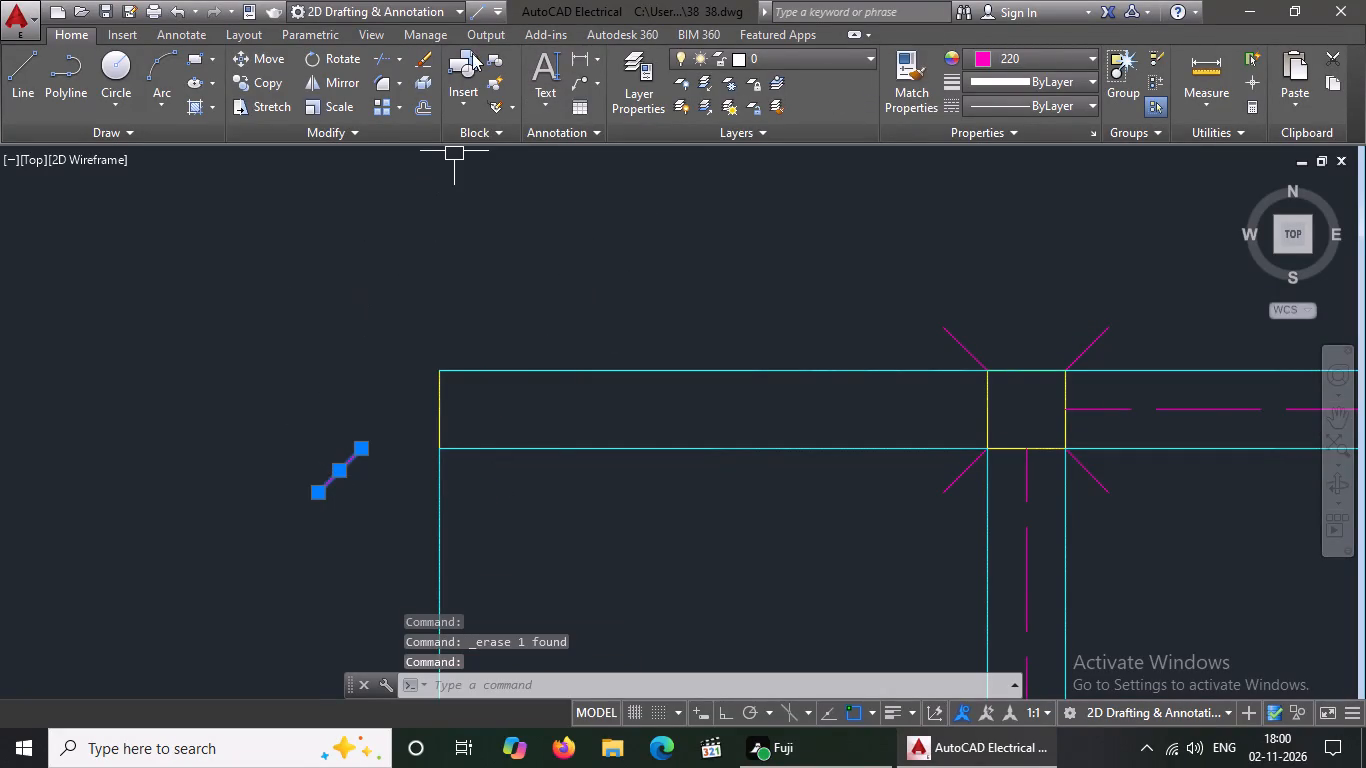
drag(424, 54, 424, 78)
click(437, 414)
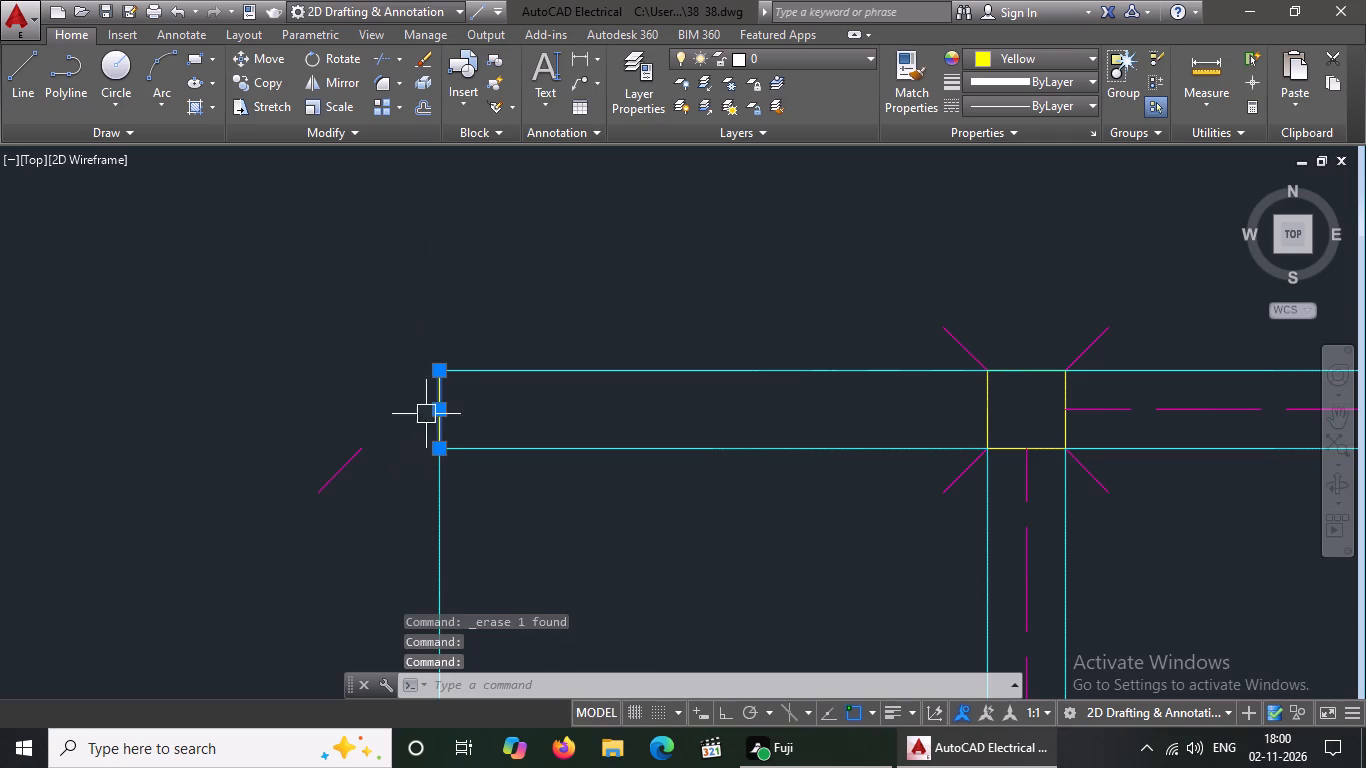
click(432, 57)
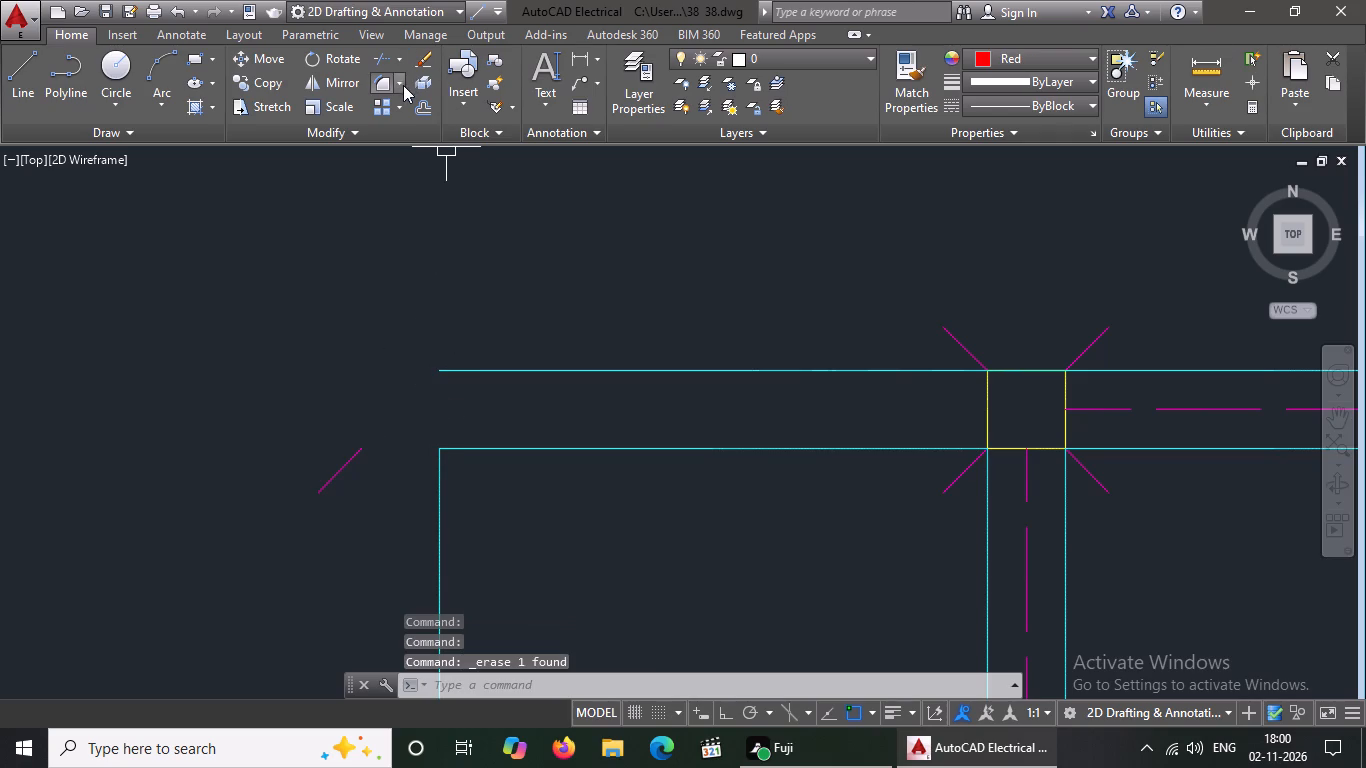
Delete the leftover lower-left magenta diagonal of the same removed column.
scroll(411, 178, down, 3)
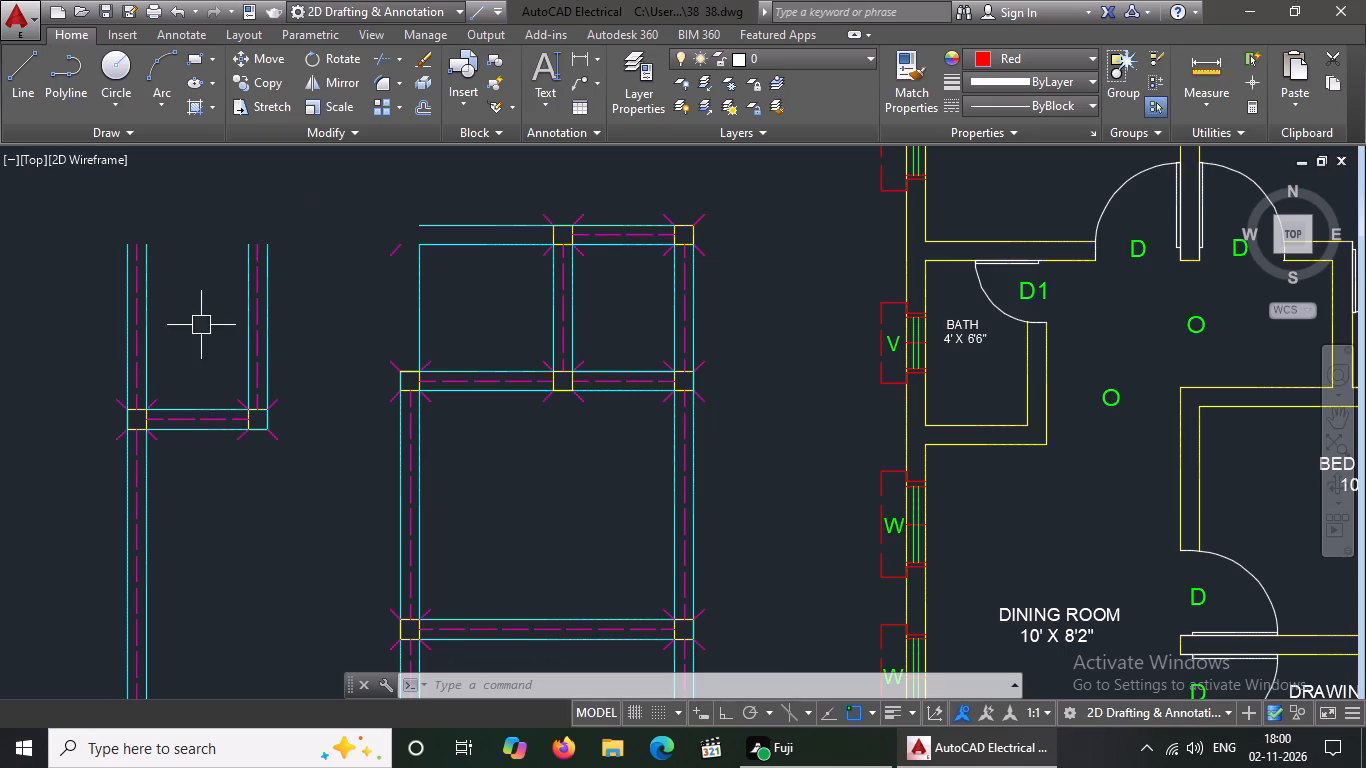
scroll(205, 314, up, 1)
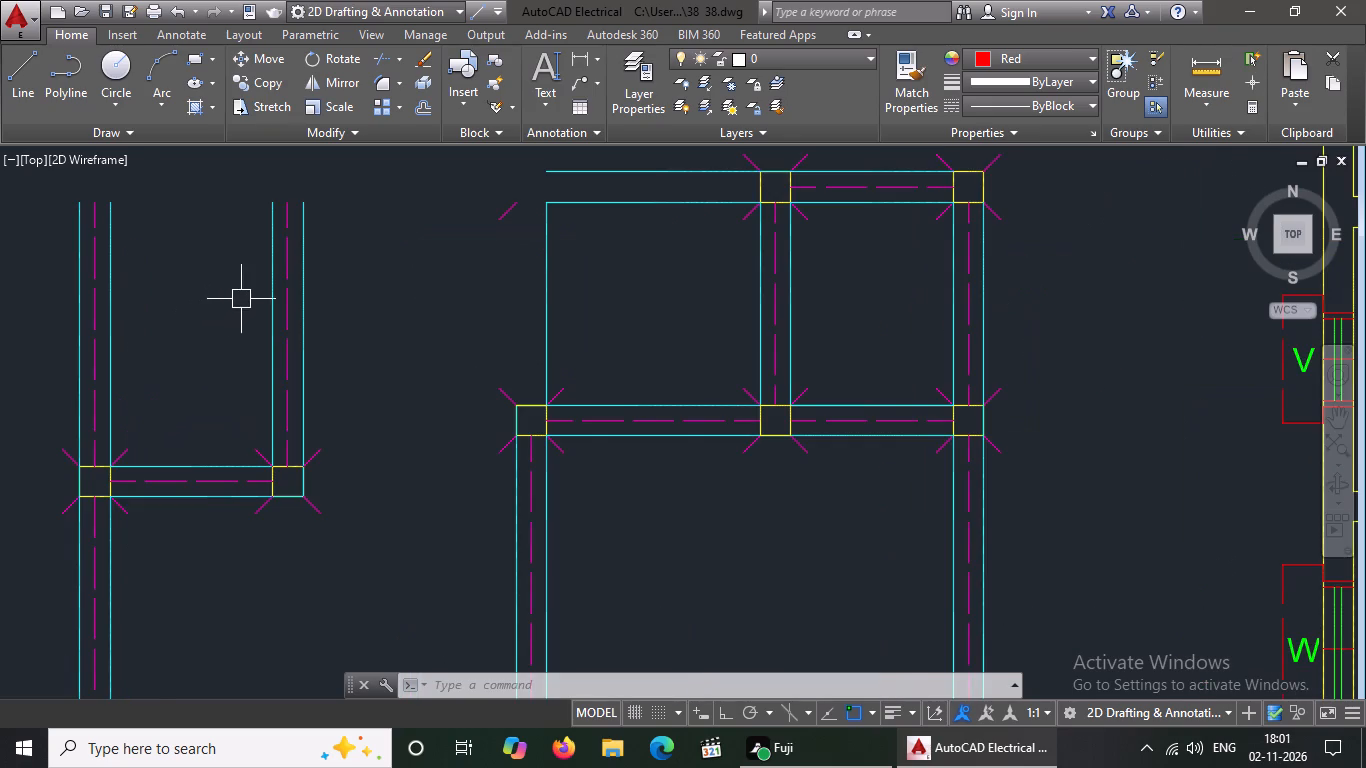
scroll(241, 299, down, 1)
drag(377, 229, 394, 242)
click(447, 271)
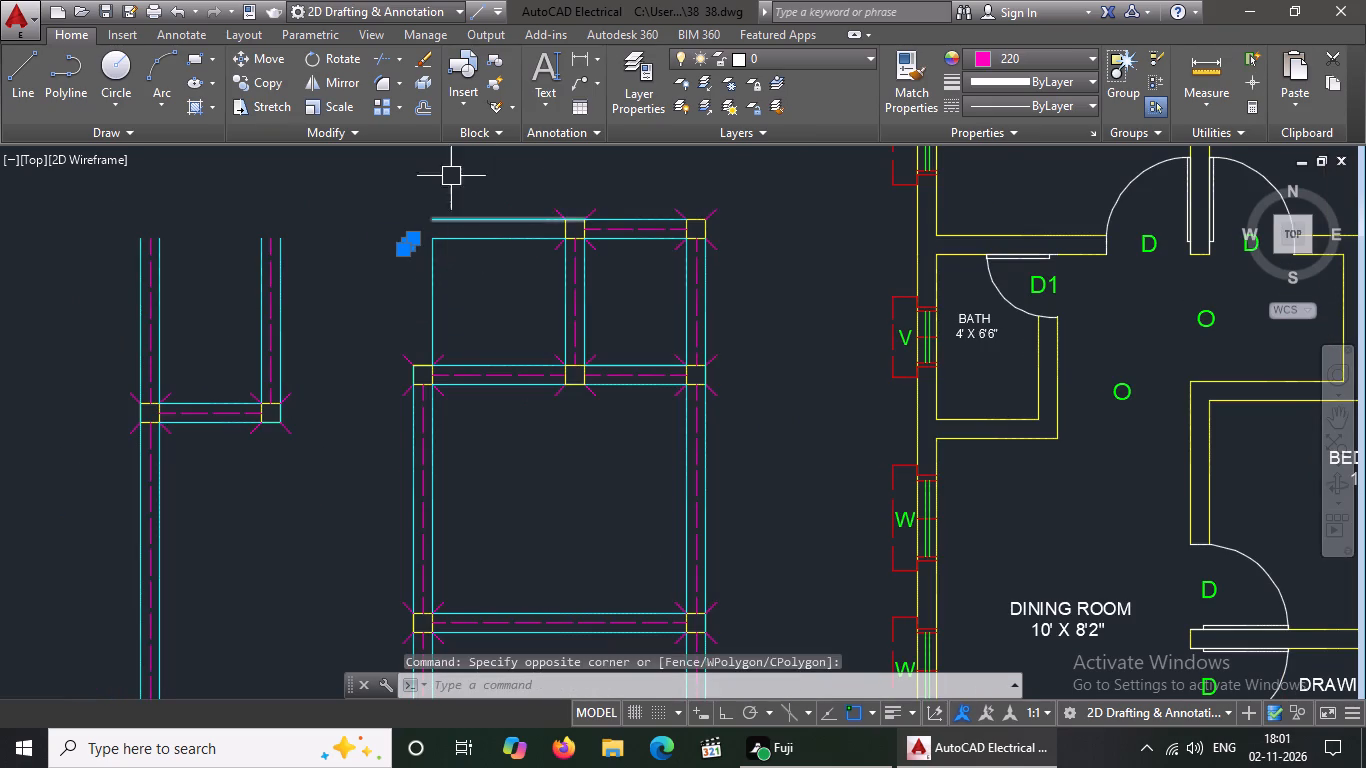
click(469, 154)
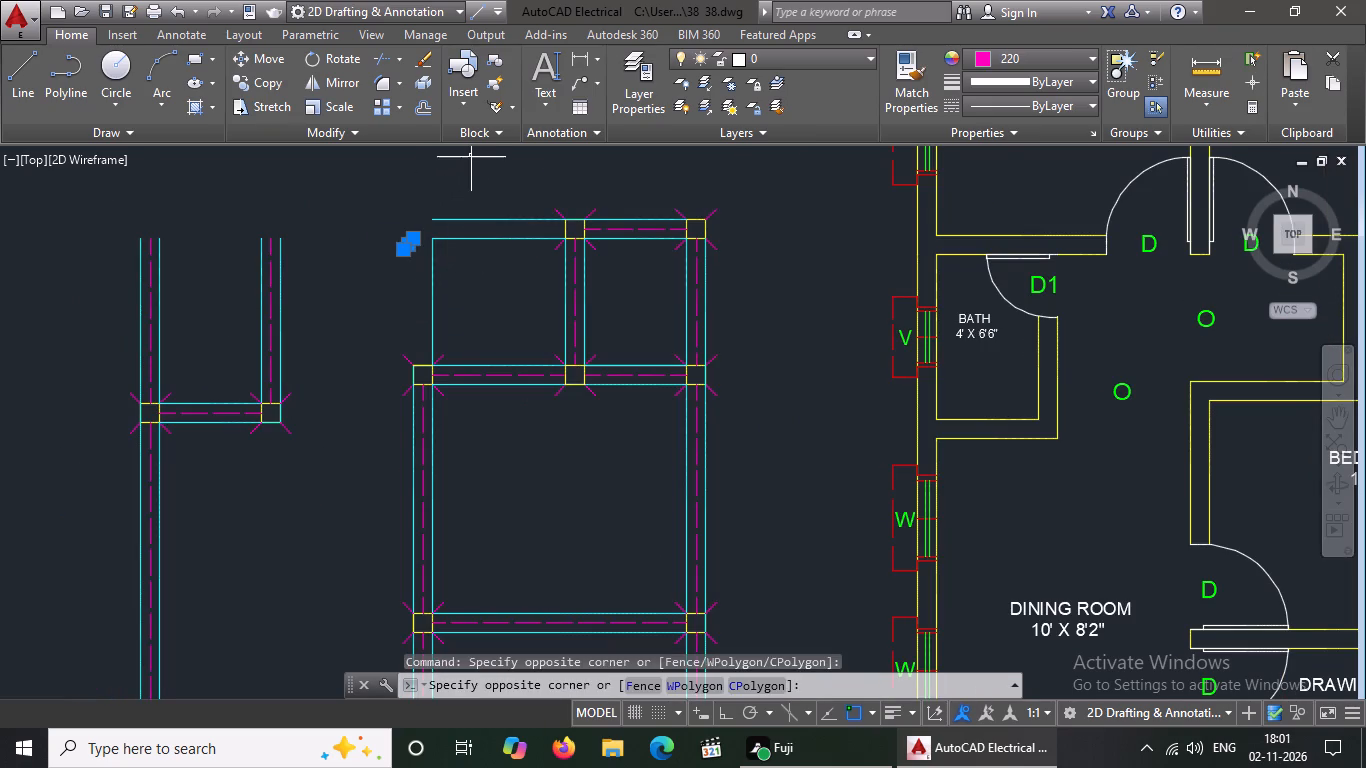
click(427, 63)
Delete the upper and lower cyan edges of the horizontal beam between the removed column and the next column.
click(490, 222)
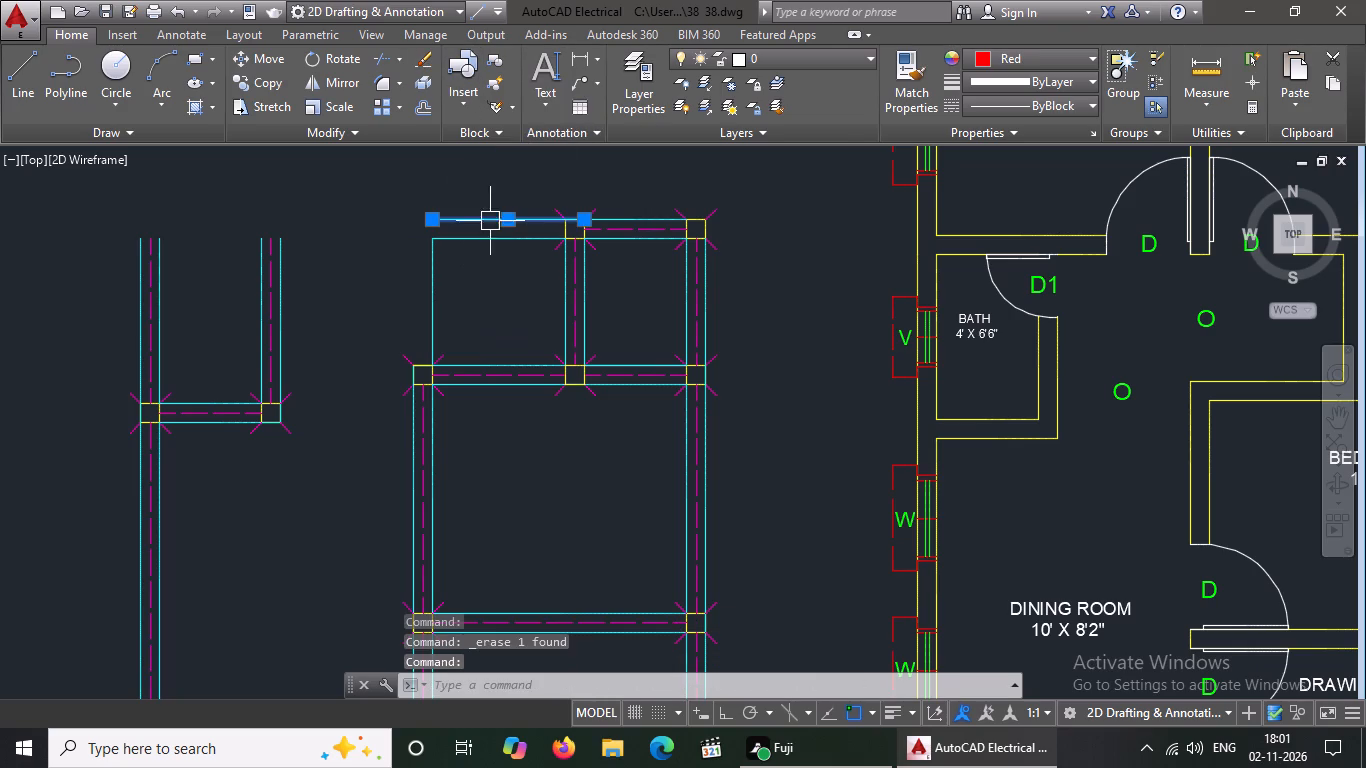
click(417, 58)
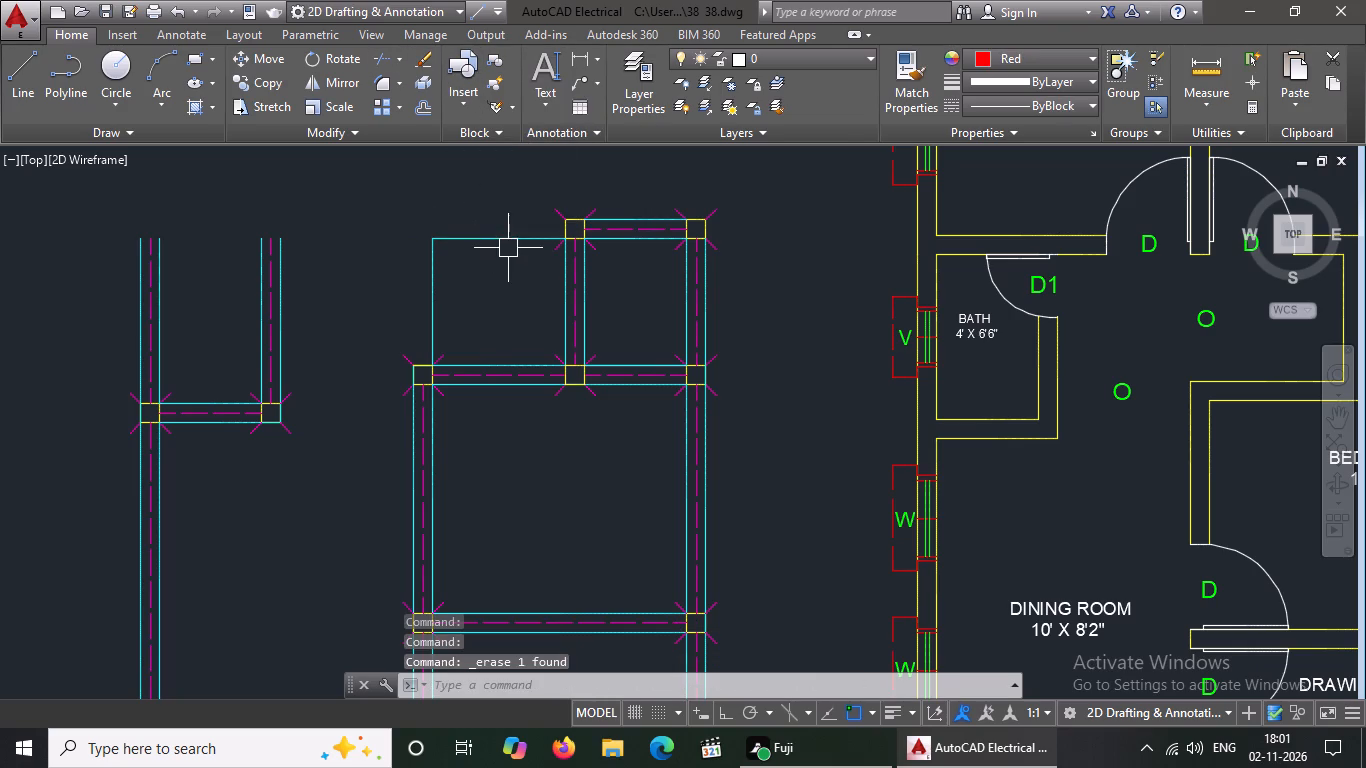
click(509, 247)
click(419, 58)
Delete the two upper magenta diagonals and the left, right and top yellow outline lines of the column above the middle vertical beam.
click(564, 216)
click(413, 56)
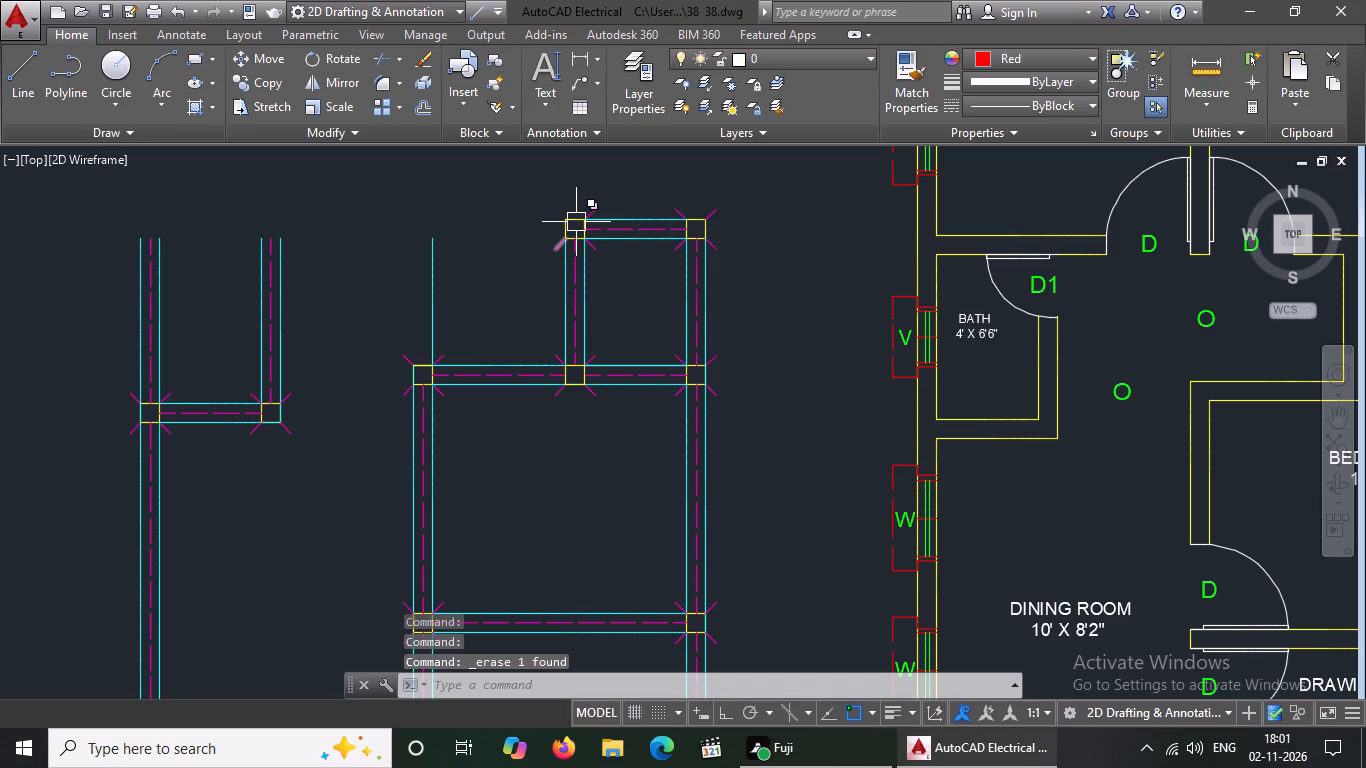
click(578, 219)
click(422, 48)
scroll(617, 266, up, 1)
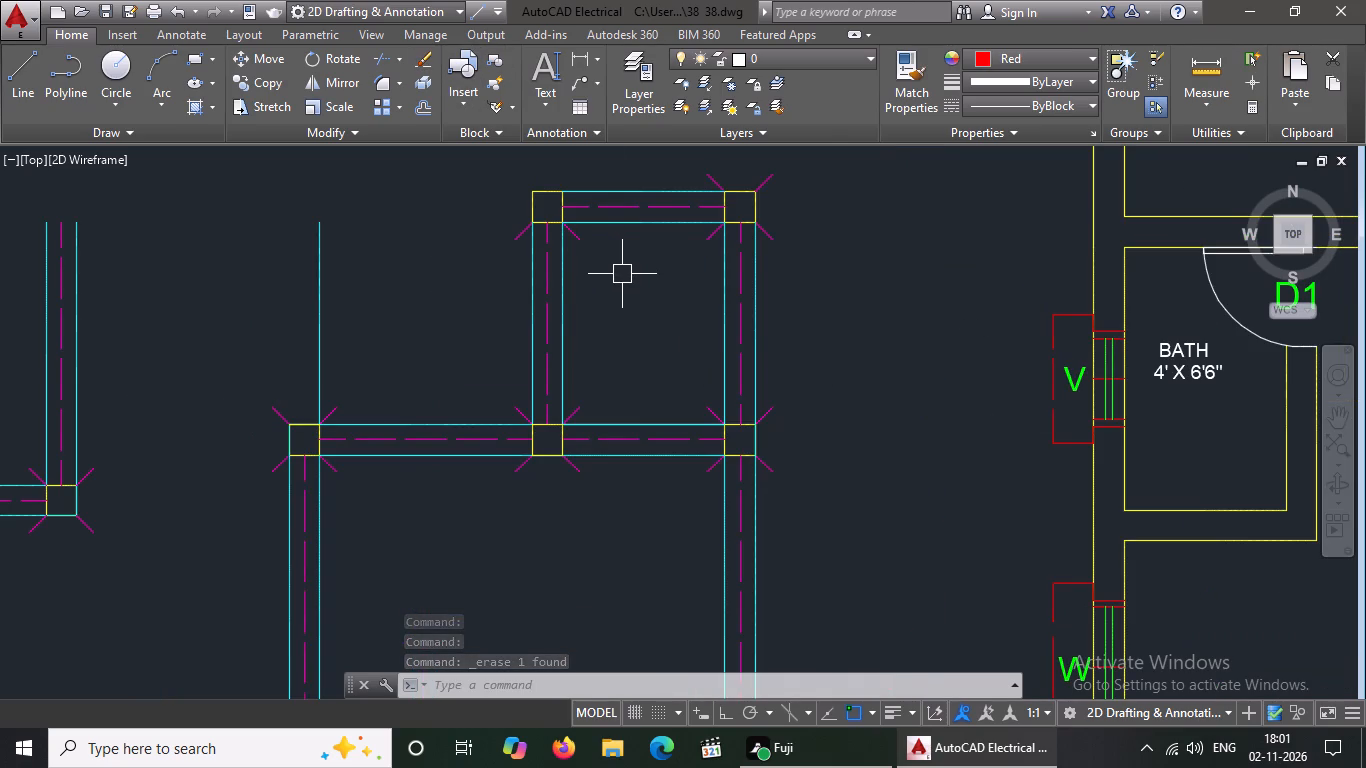
click(538, 206)
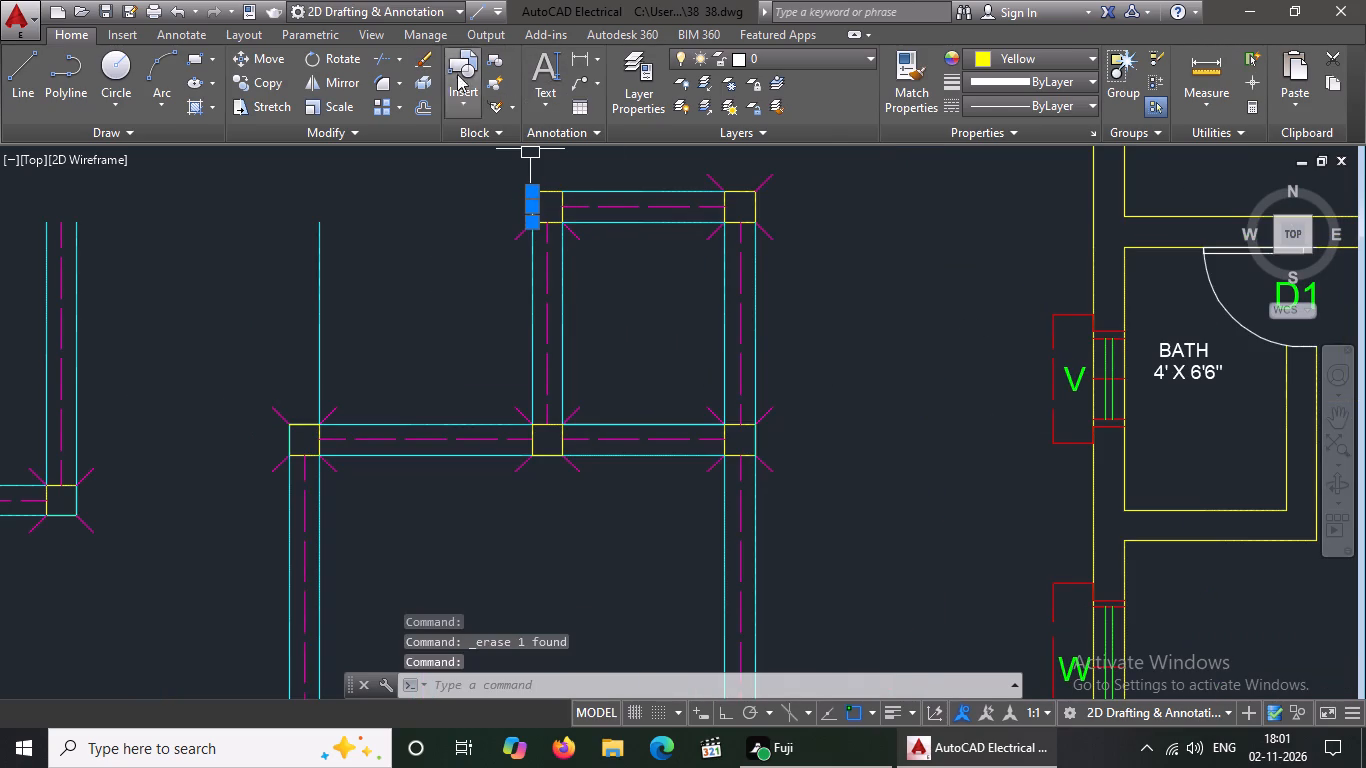
click(424, 59)
click(556, 191)
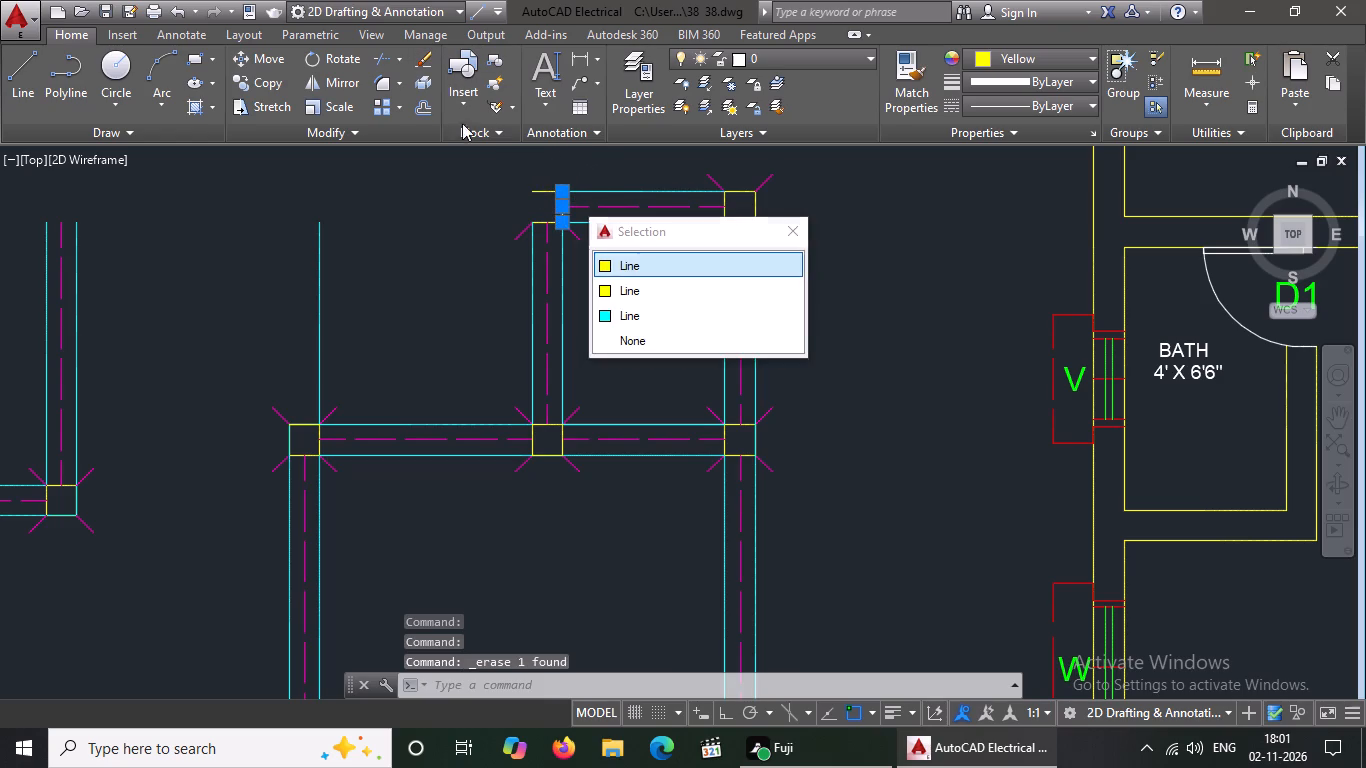
click(423, 54)
click(545, 191)
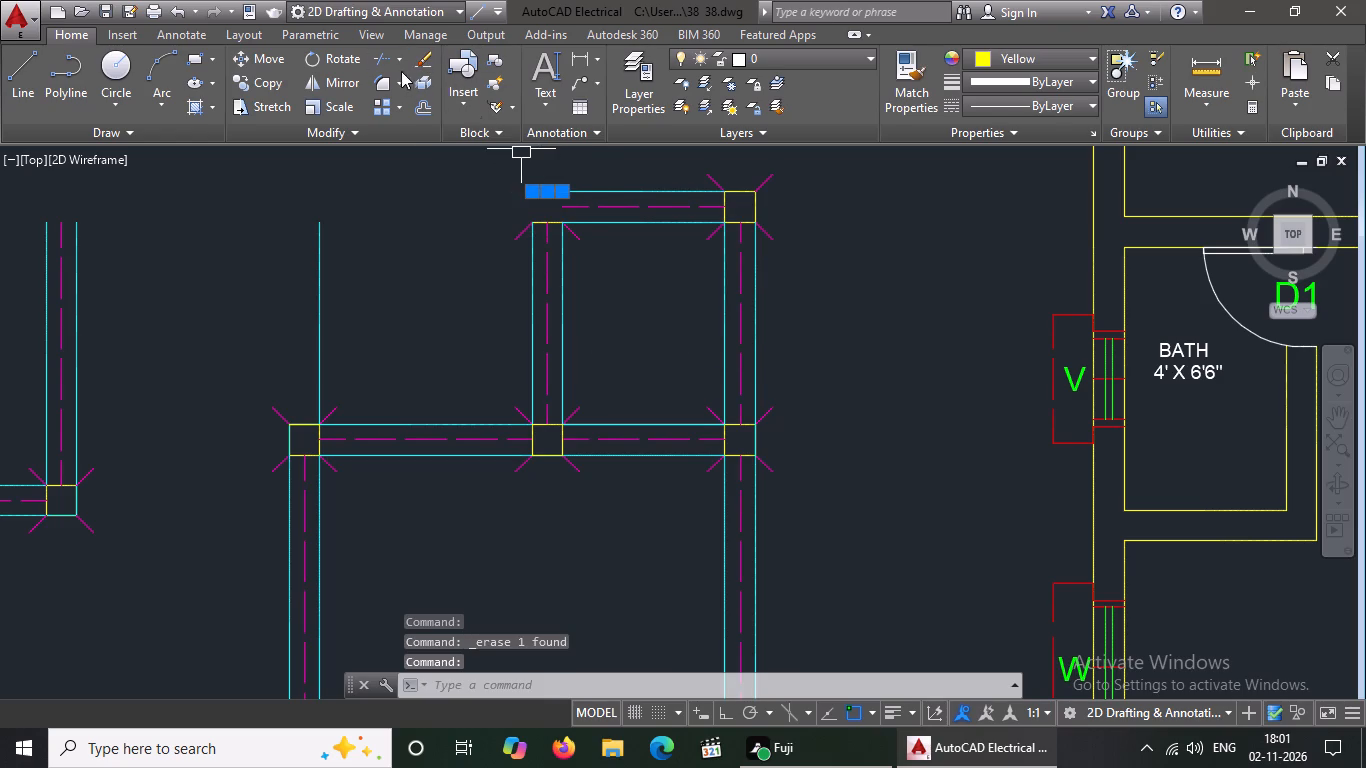
click(418, 60)
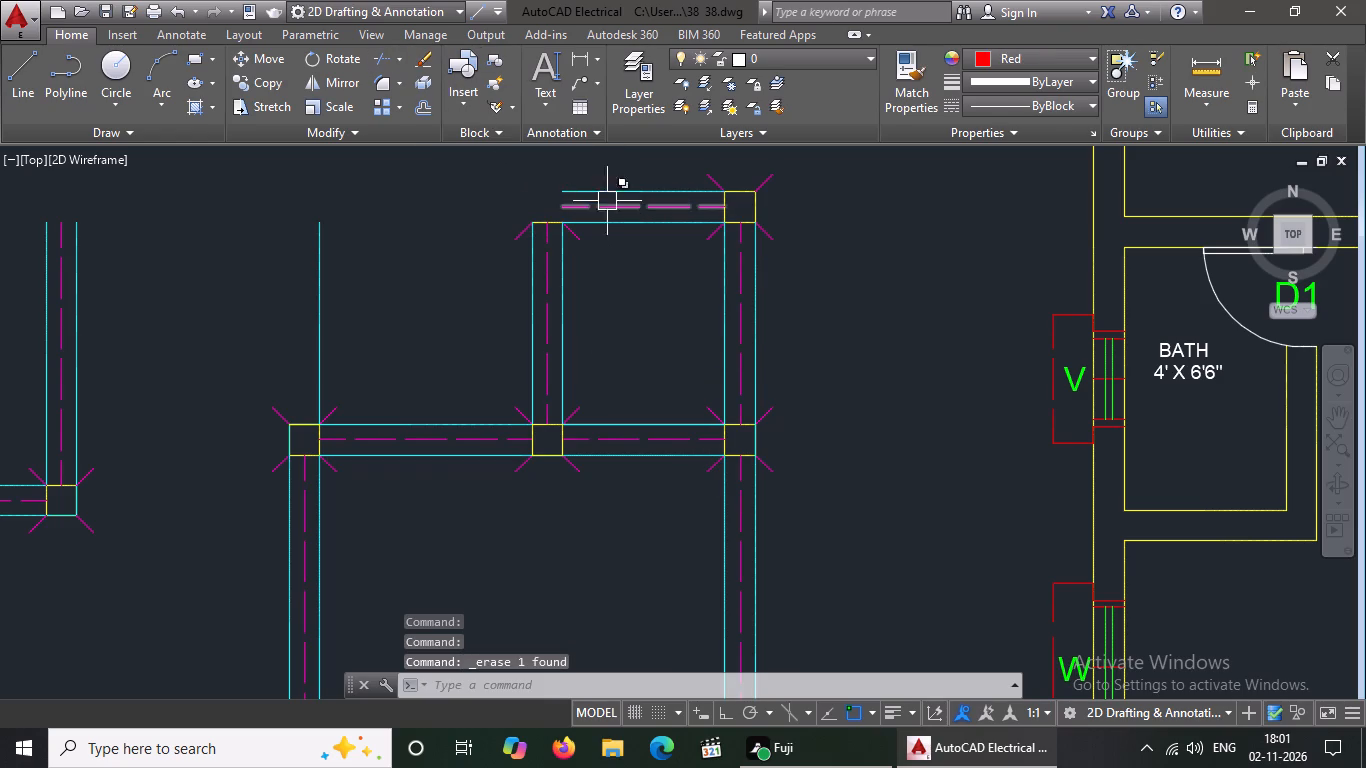
Delete the remaining top horizontal beam's cyan edges and dashed magenta centreline, and the upper-left magenta diagonal of the column at its right end.
click(610, 193)
click(422, 50)
click(703, 177)
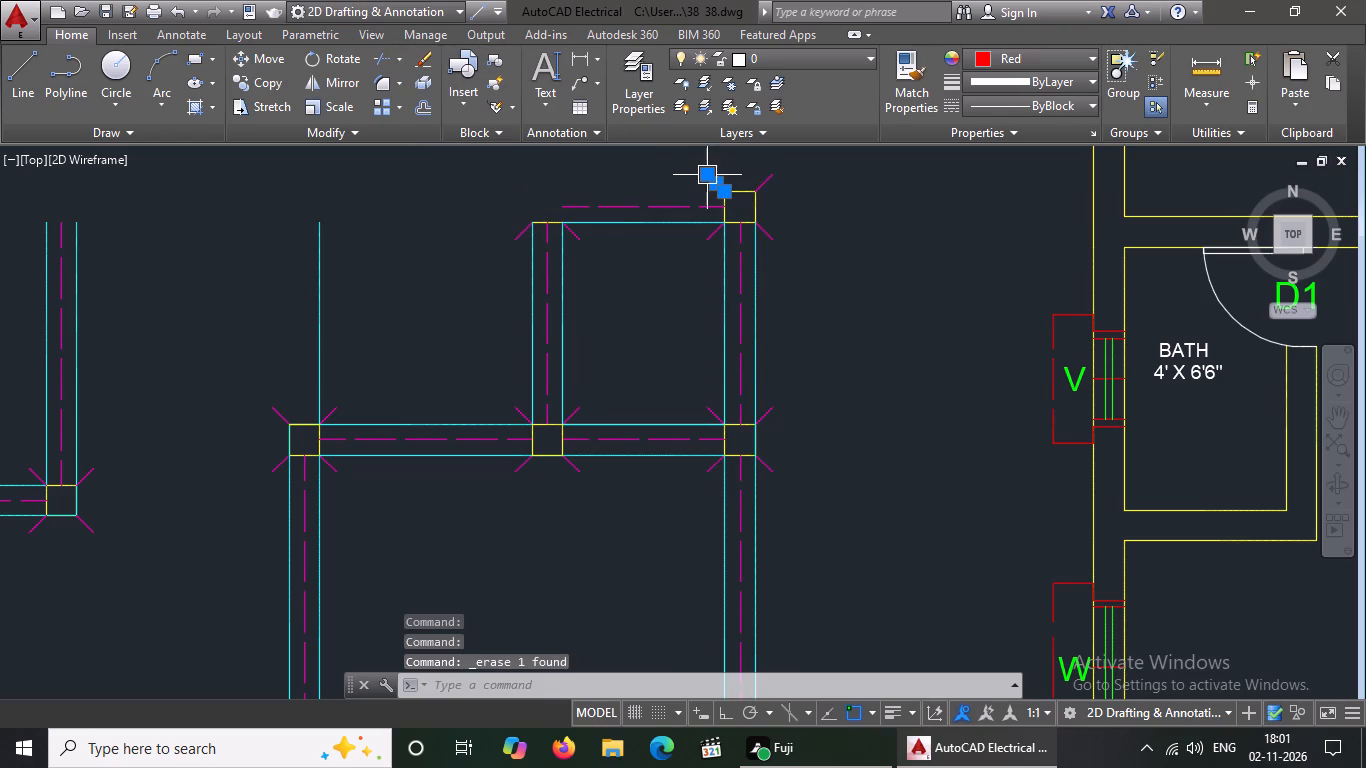
click(424, 48)
click(624, 221)
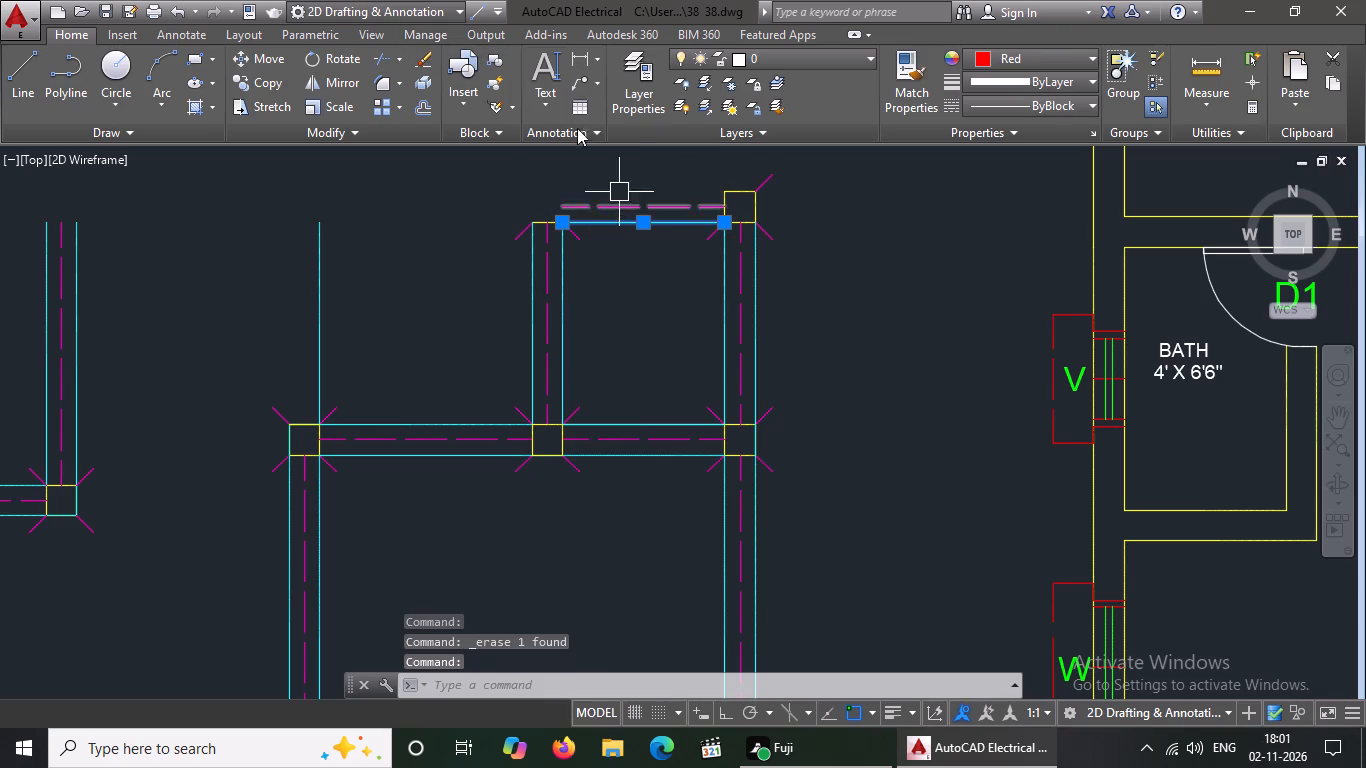
click(424, 57)
scroll(642, 285, down, 1)
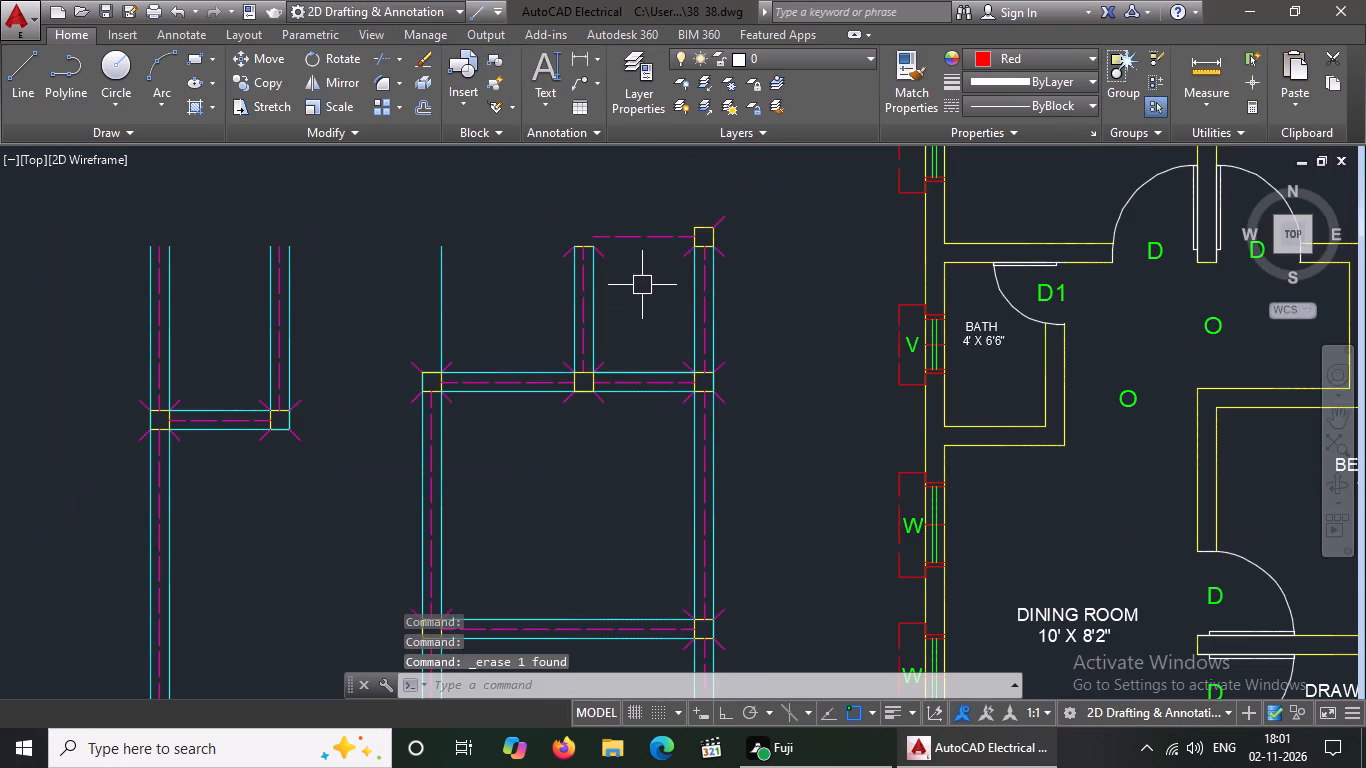
click(625, 234)
click(427, 61)
Delete the yellow outline and the remaining magenta diagonals of the top-right column together.
drag(642, 199, 658, 205)
click(769, 258)
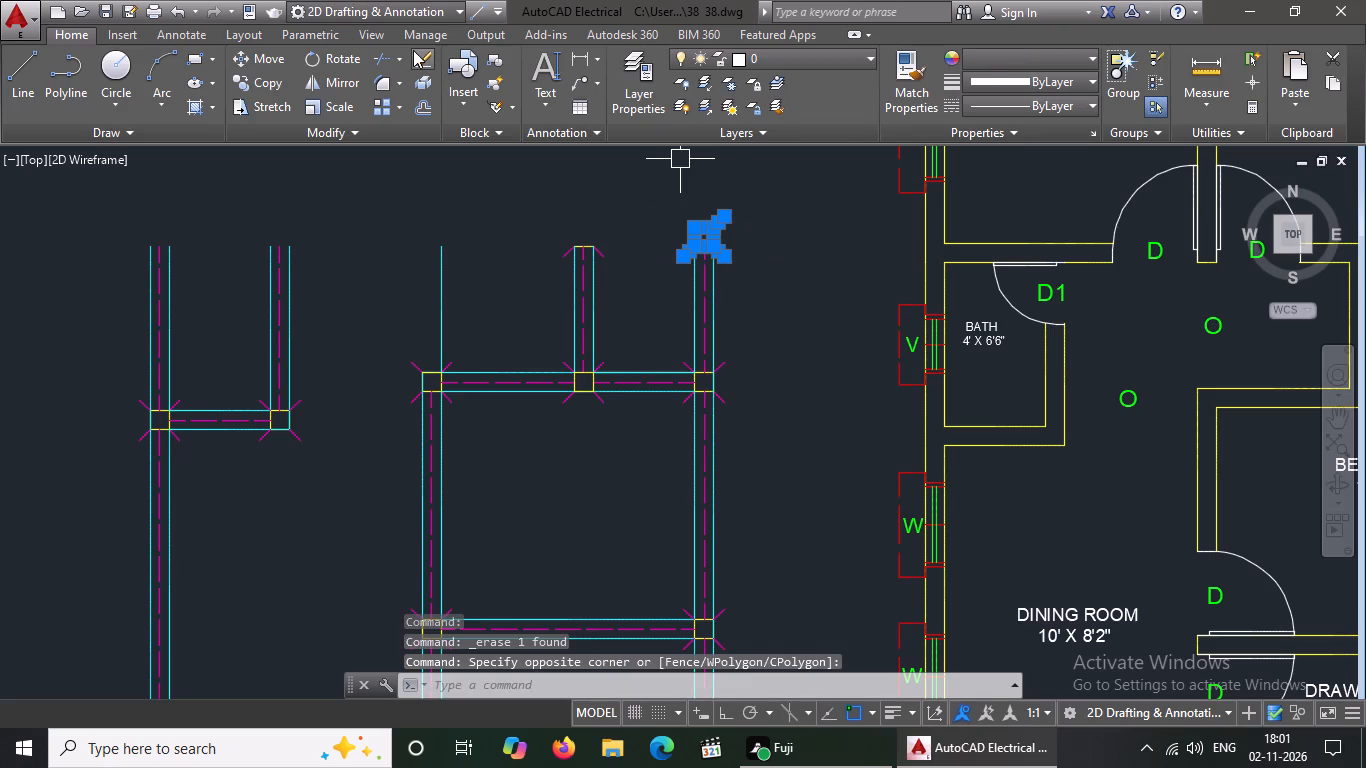
click(422, 55)
Delete the leftover vertical cyan beam edge above the left column of the second row.
click(436, 298)
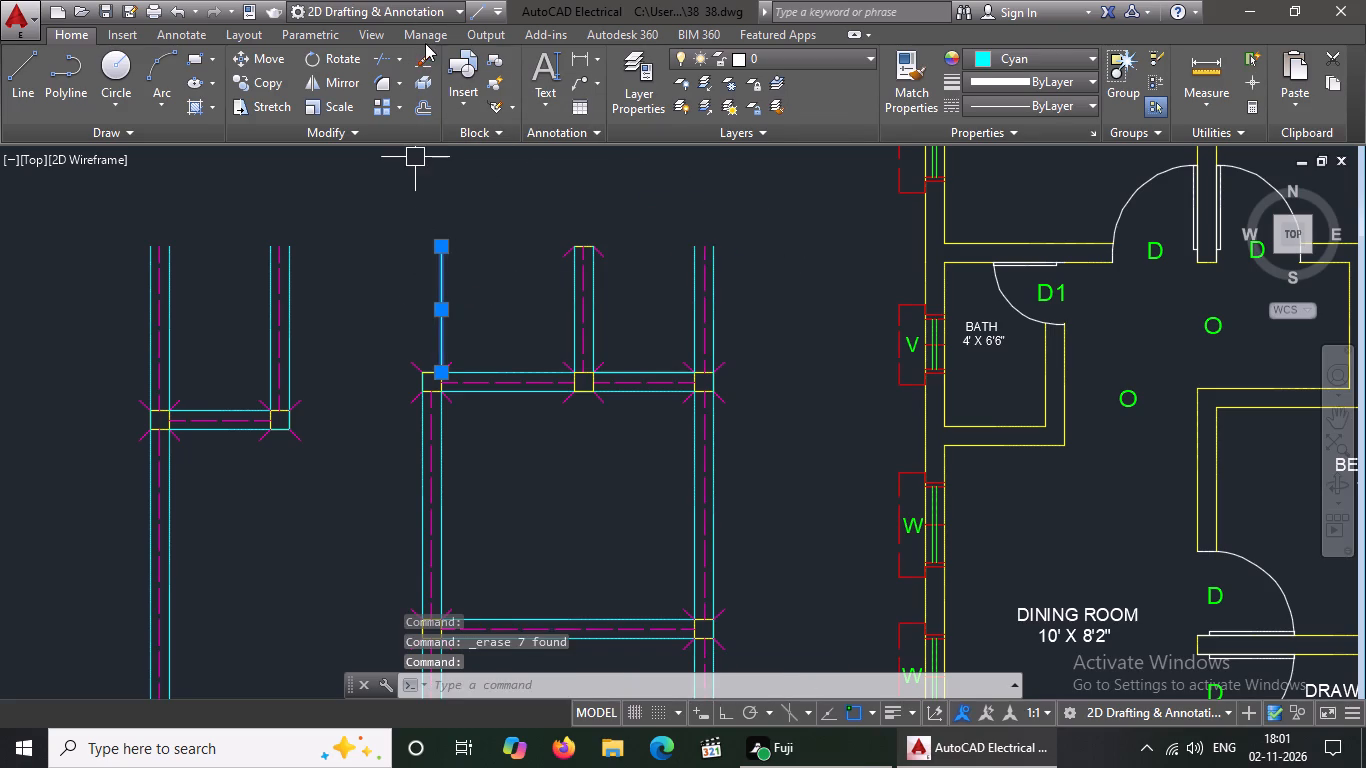
click(423, 50)
Delete the right cyan edge, dashed magenta centreline and long left cyan edge of the leftmost vertical beam.
drag(168, 312, 173, 298)
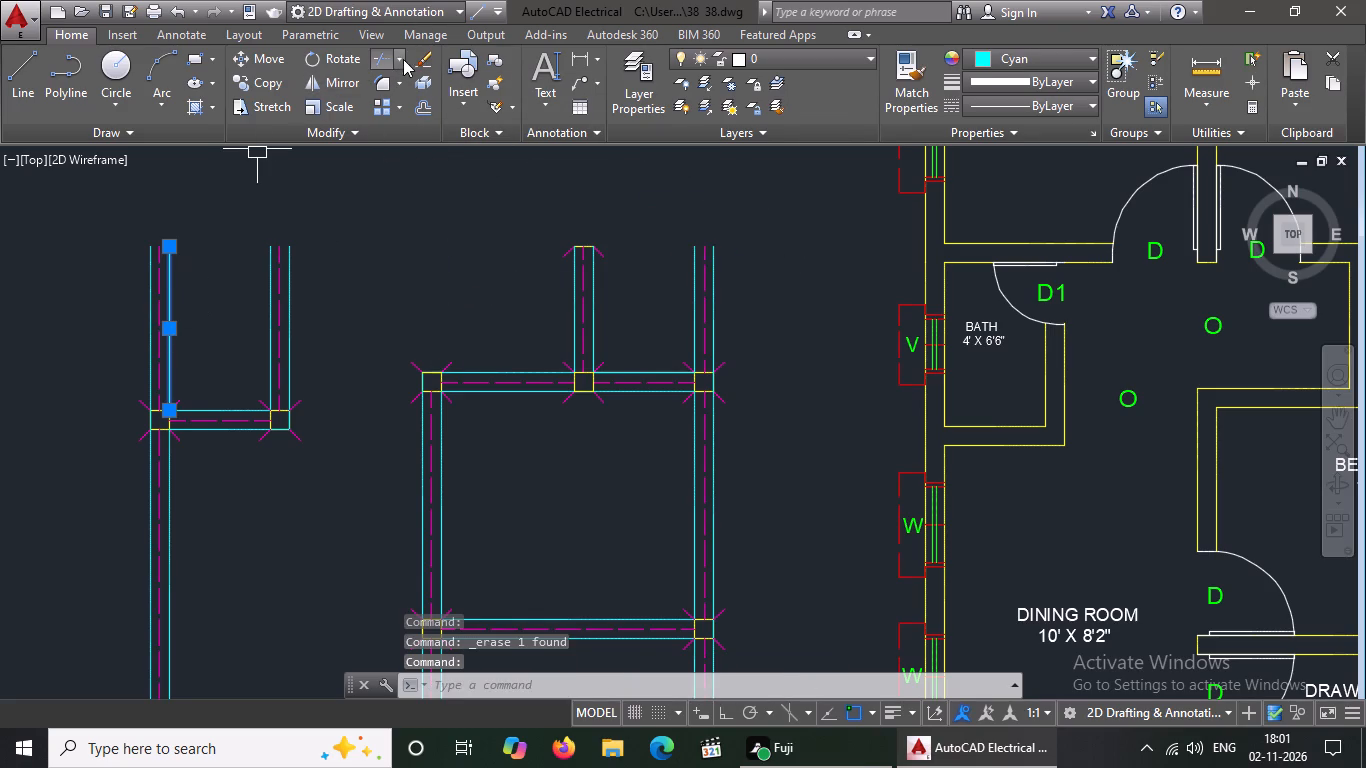
click(406, 54)
click(430, 53)
drag(163, 312, 166, 302)
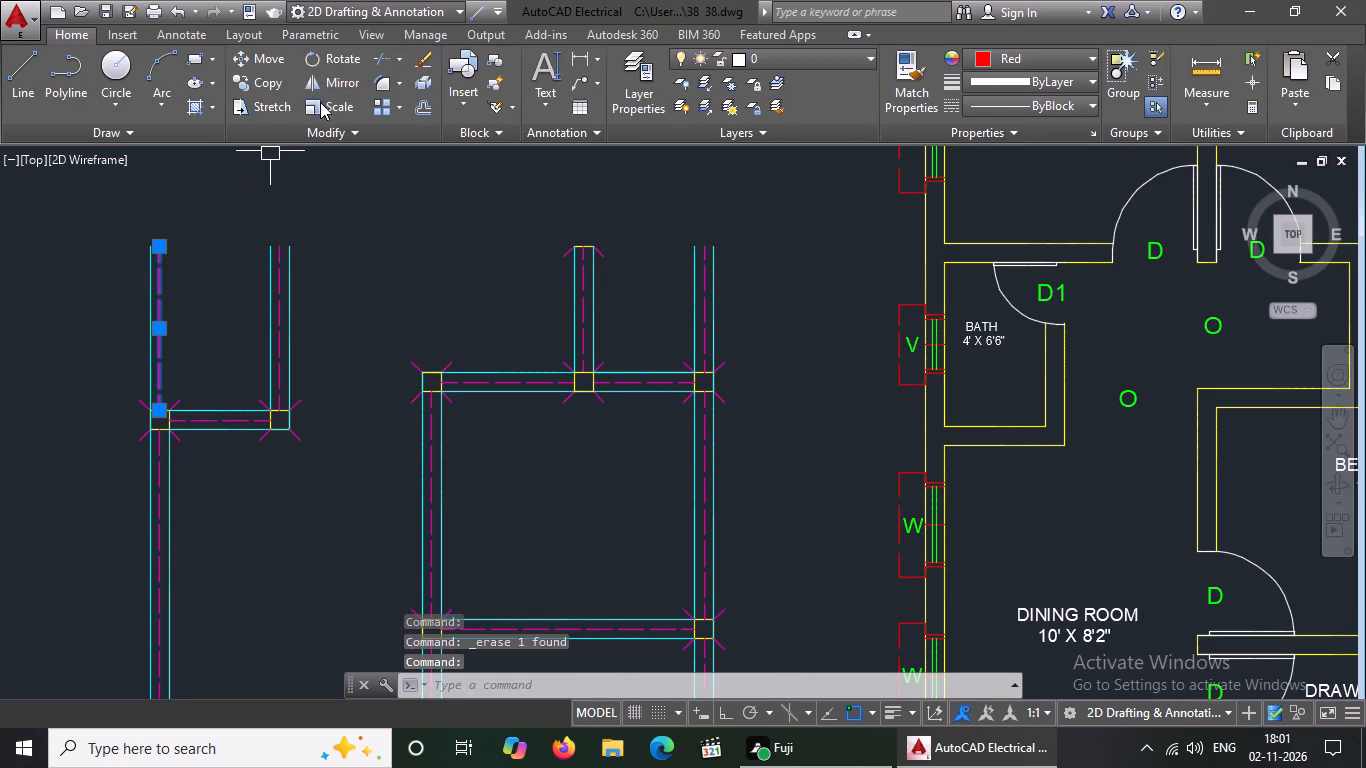
click(421, 53)
click(147, 298)
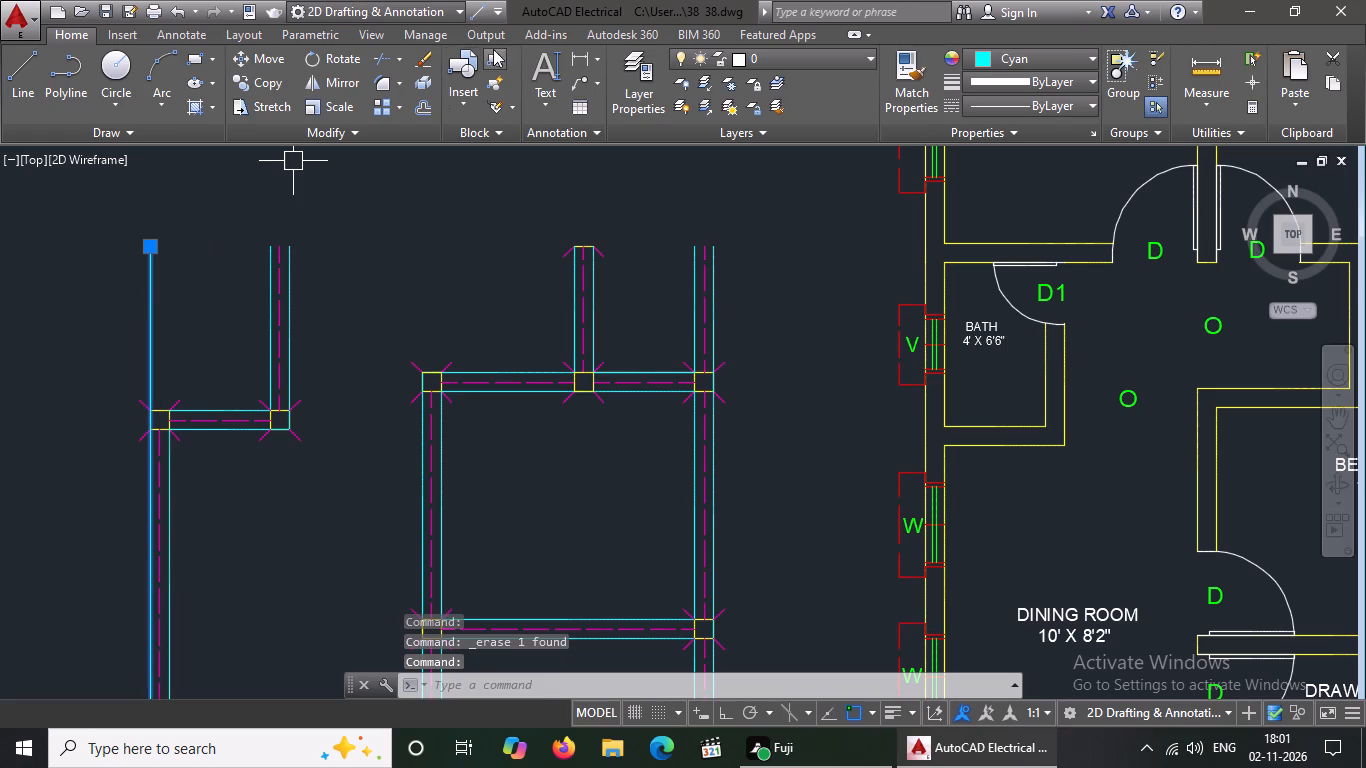
click(417, 47)
click(428, 62)
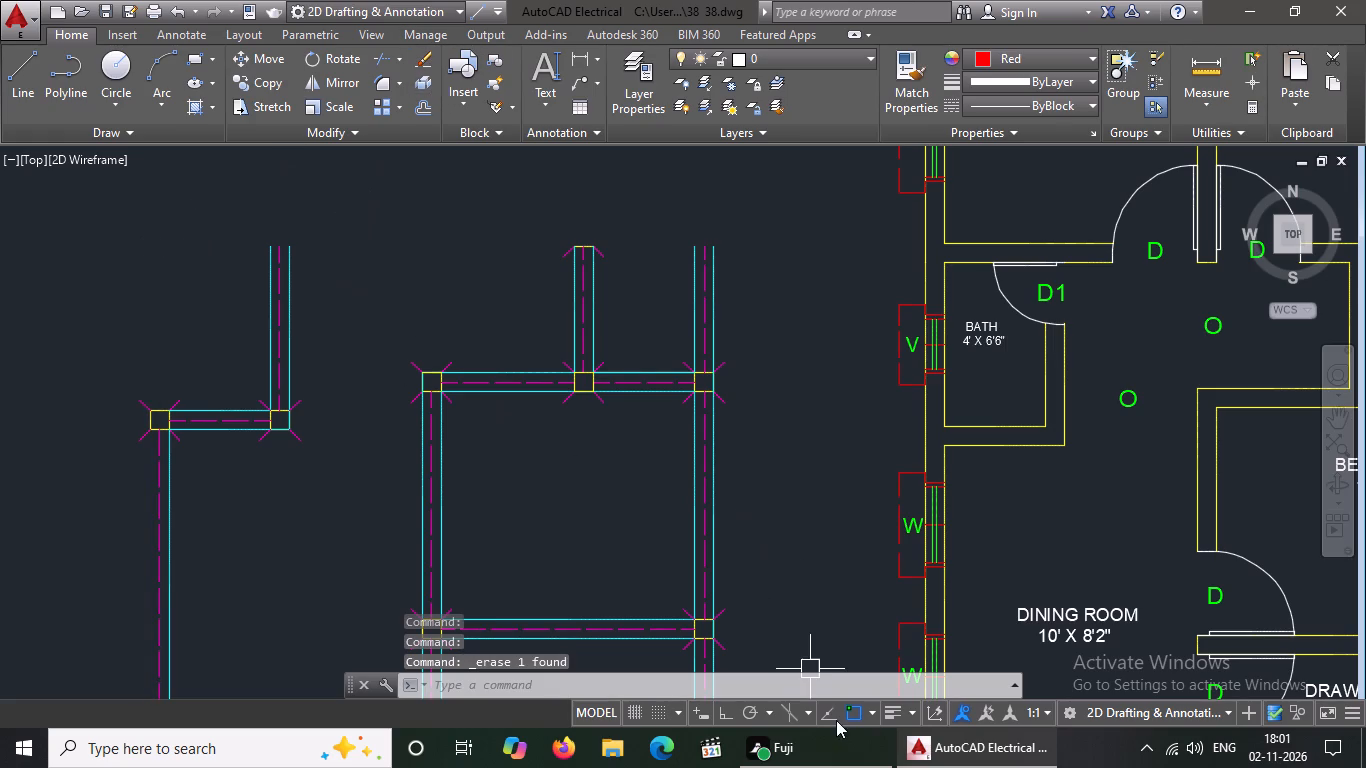
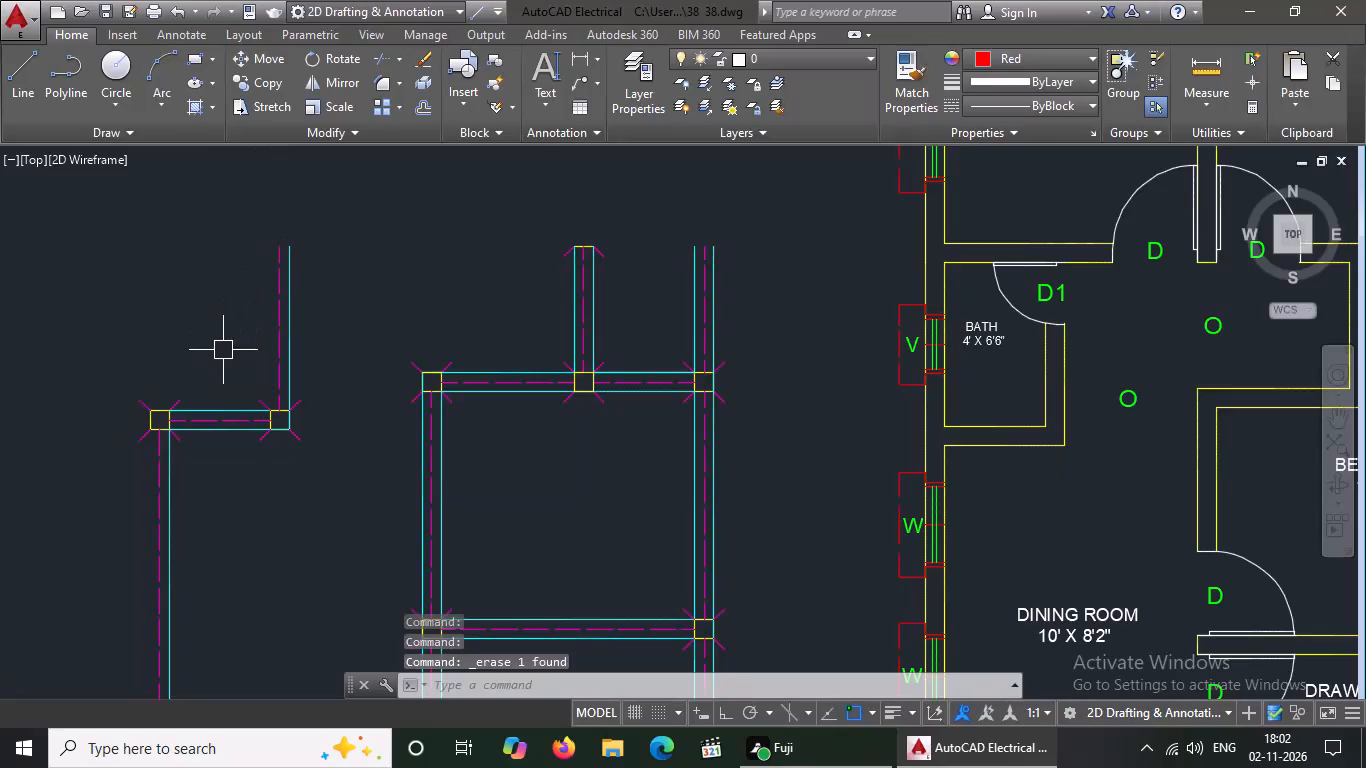
Delete the dashed magenta centreline and right cyan edge of the vertical beam above the short horizontal beam's right-end column.
click(275, 289)
click(425, 53)
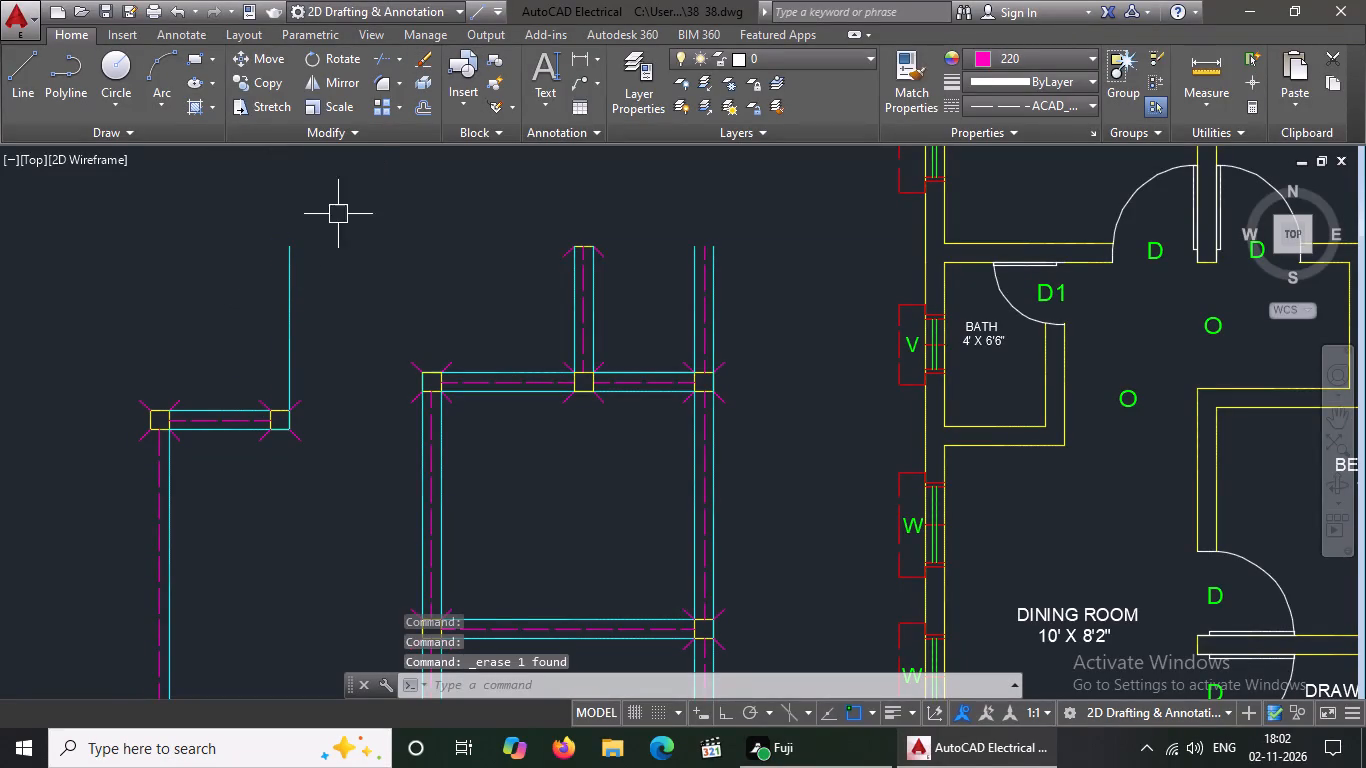
click(297, 320)
click(410, 53)
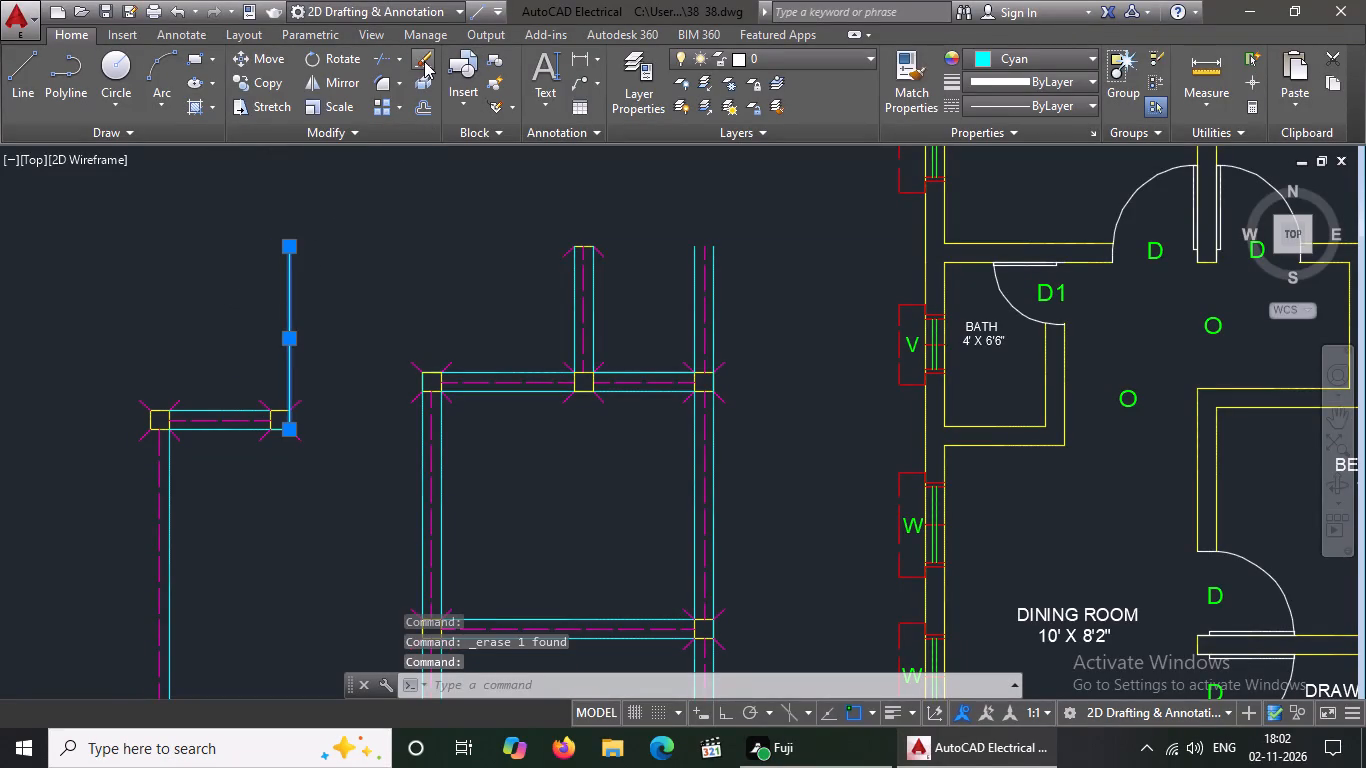
click(429, 59)
Delete the short middle vertical beam's cyan edges and dashed centreline, plus the two magenta diagonals and yellow line at its upper end.
click(592, 280)
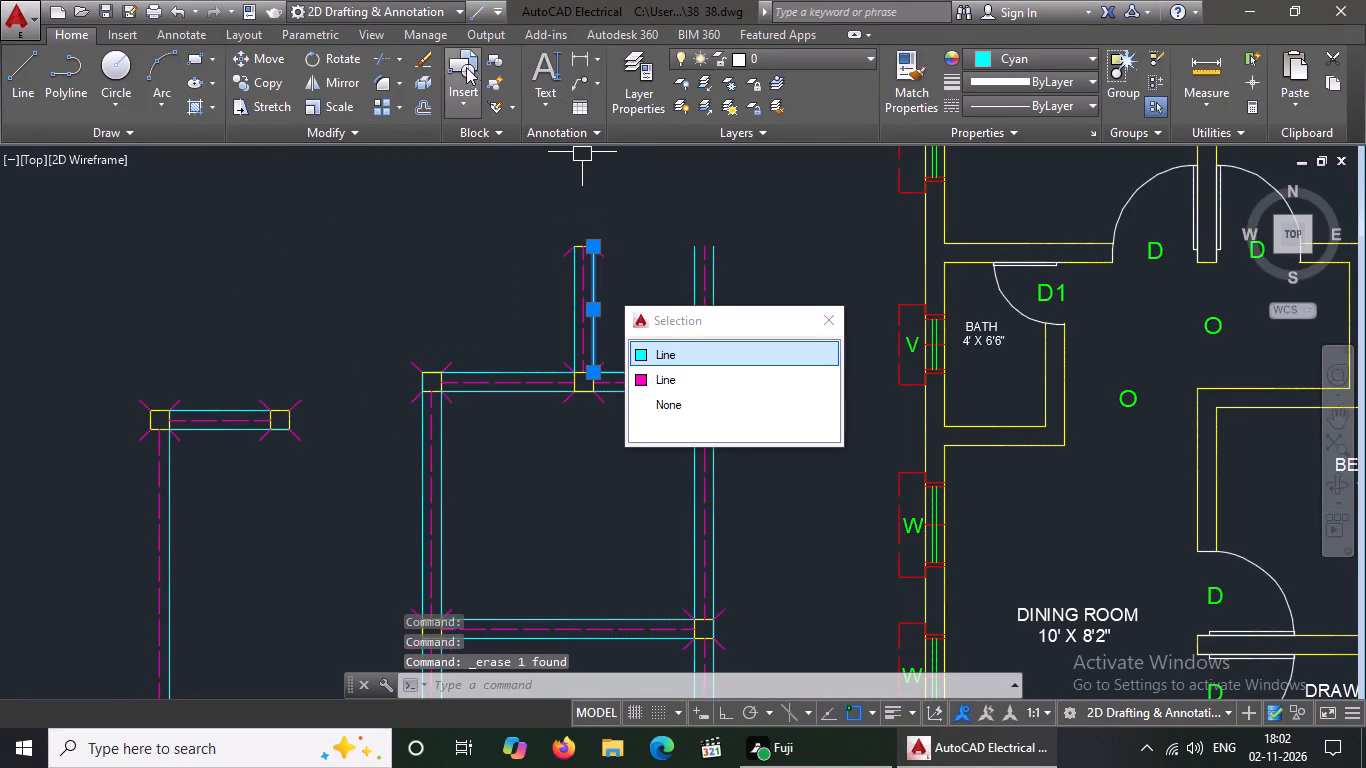
click(426, 54)
click(567, 244)
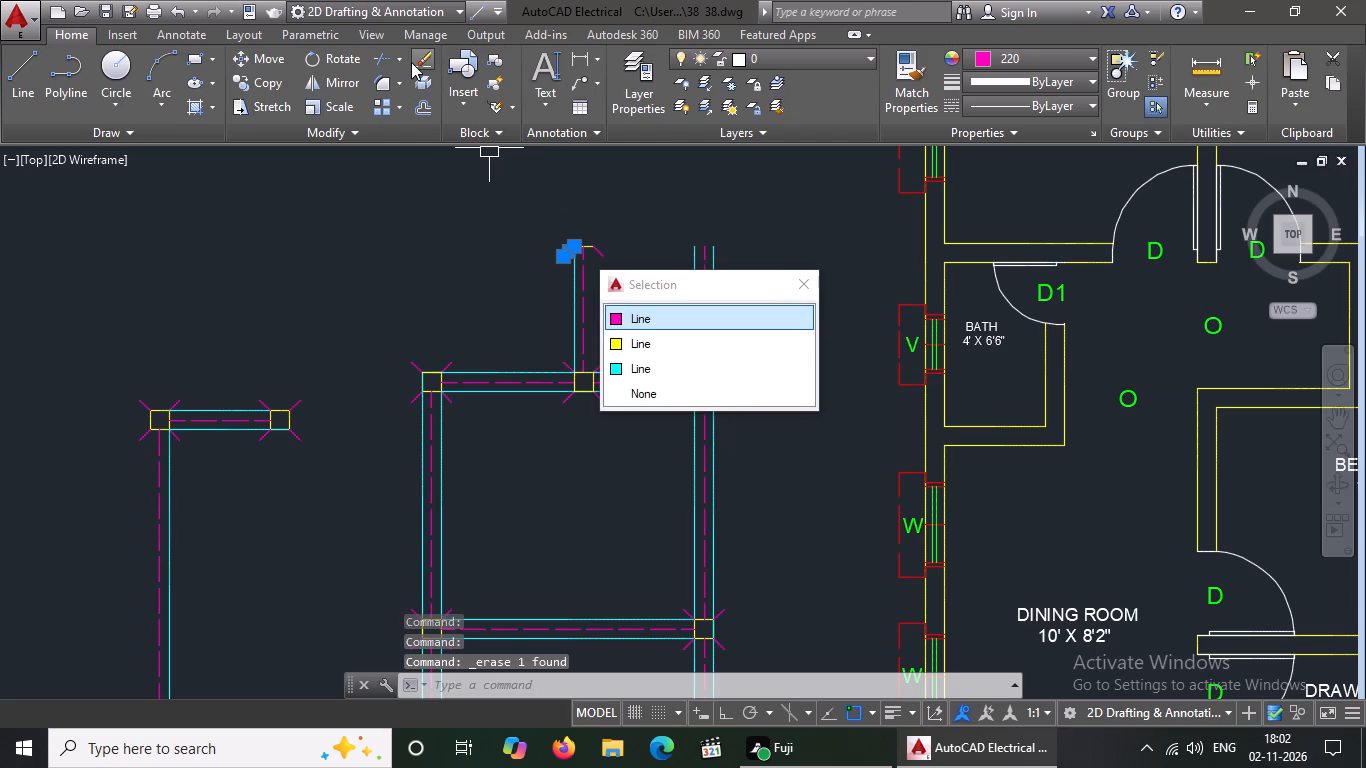
click(413, 56)
click(600, 247)
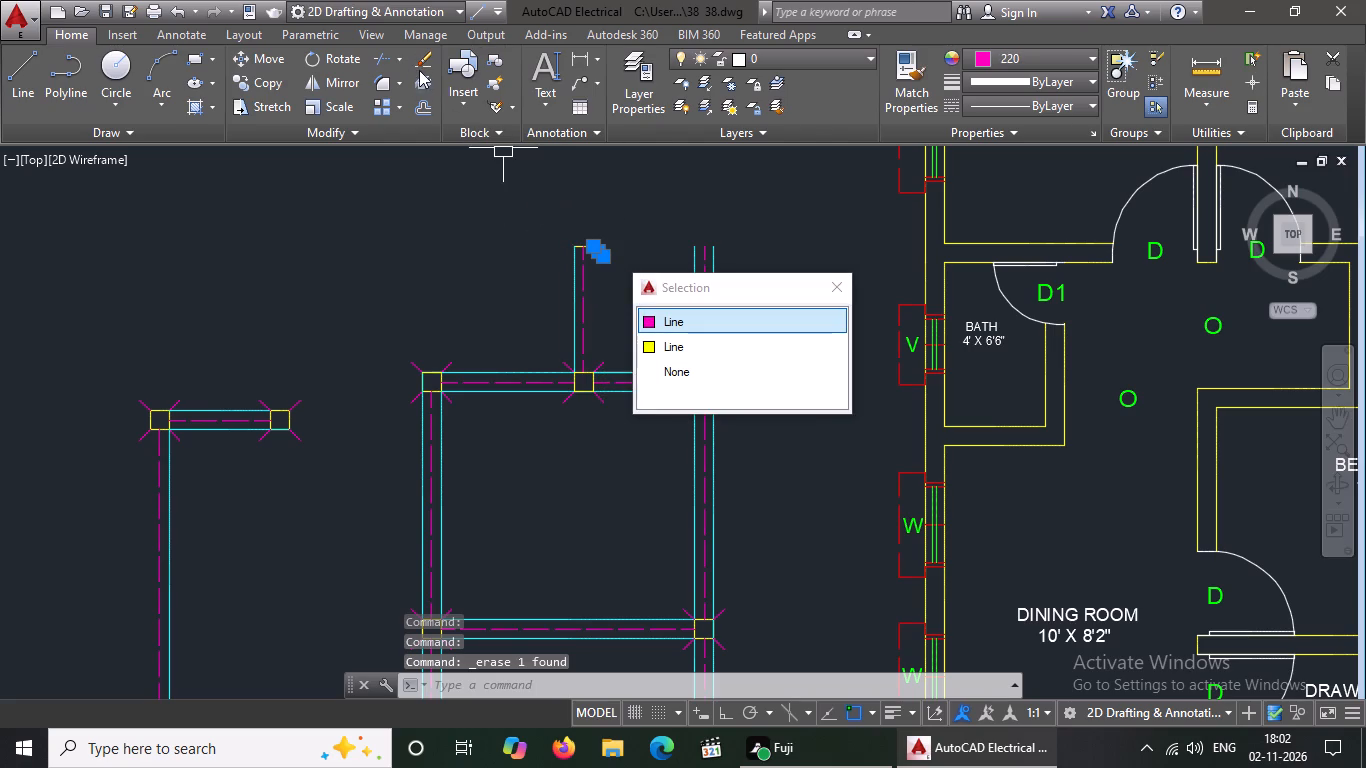
click(419, 60)
drag(530, 209, 570, 250)
click(616, 275)
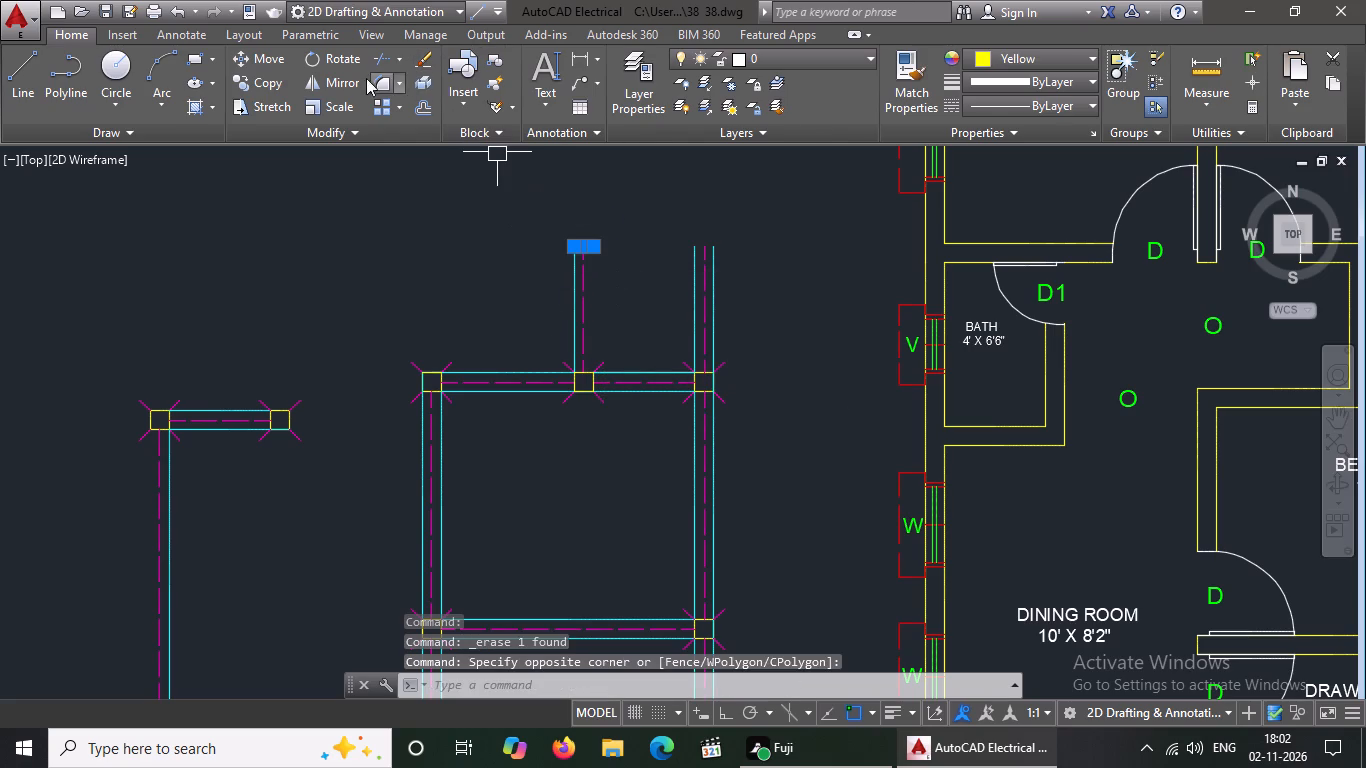
drag(415, 51, 421, 64)
click(577, 290)
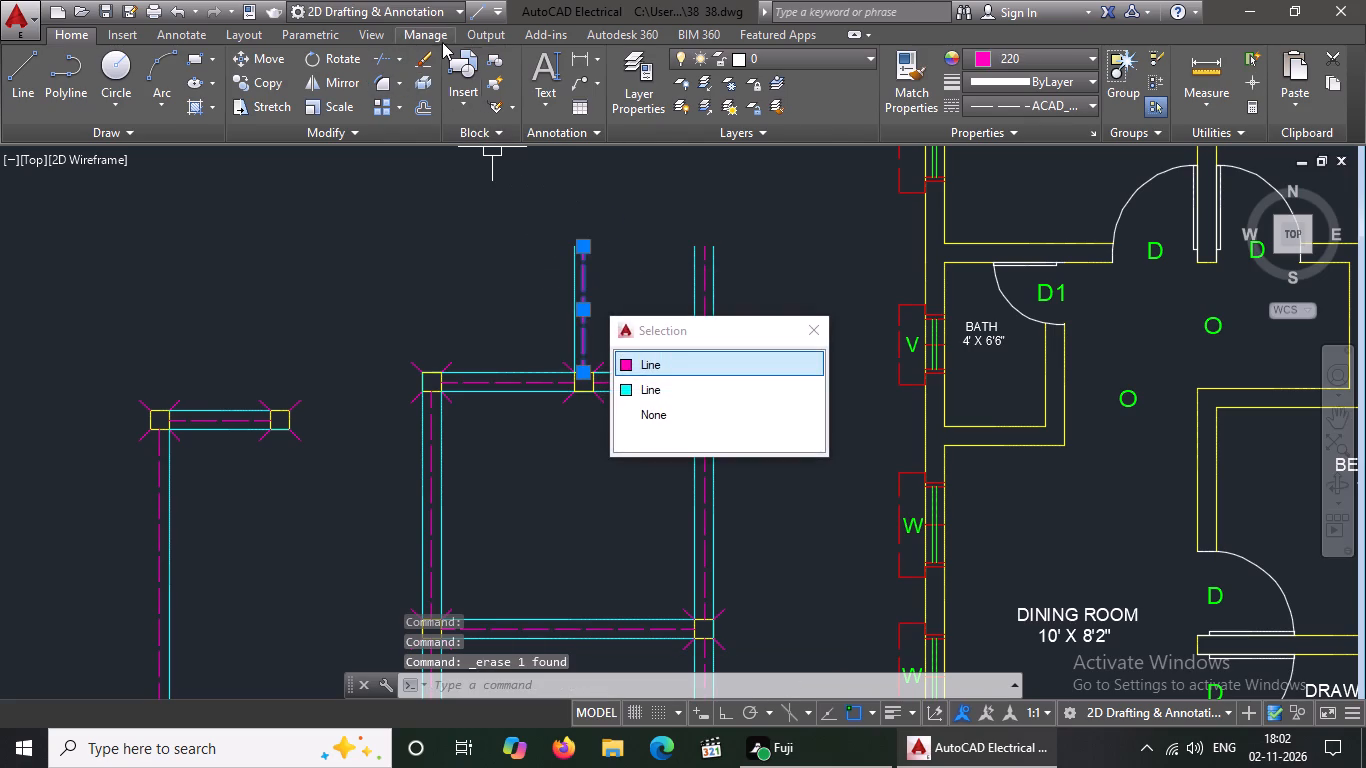
click(421, 61)
click(570, 303)
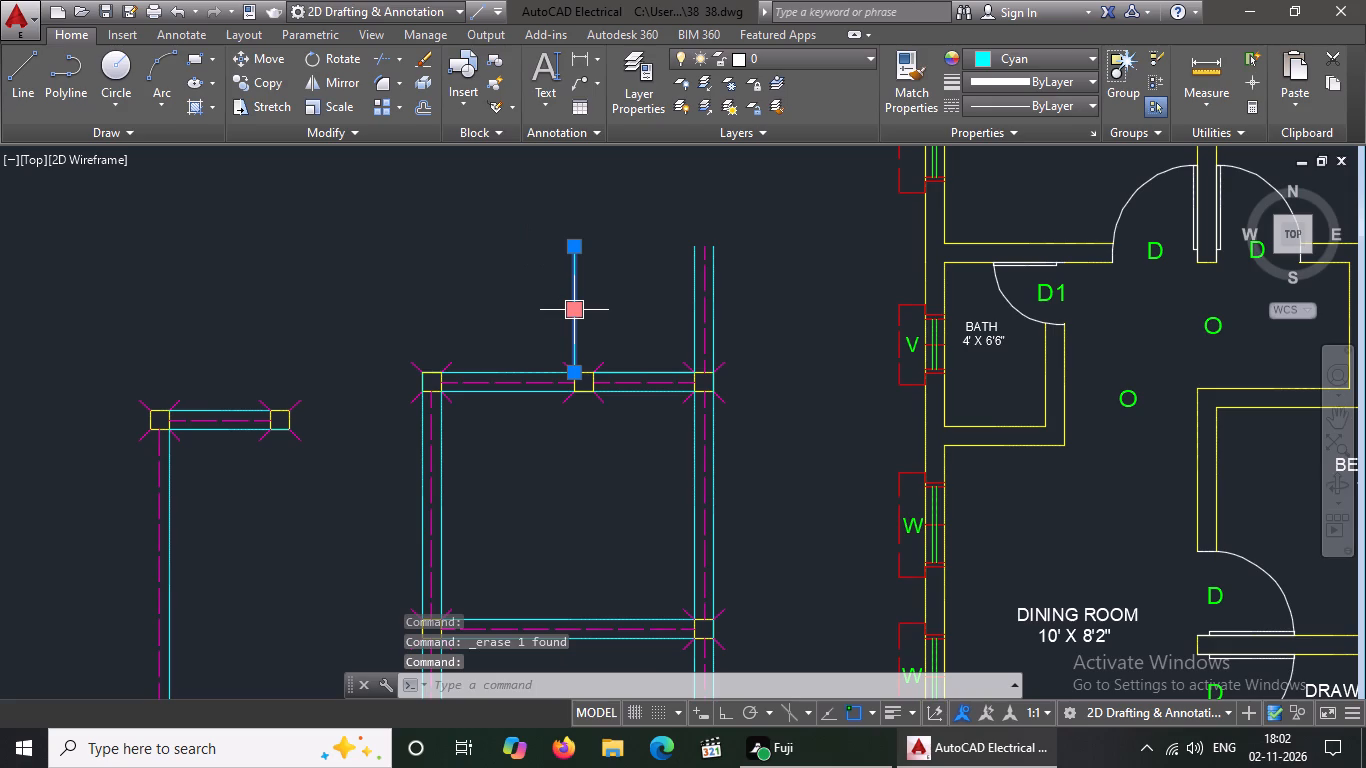
click(426, 58)
Delete the dashed magenta centreline and both cyan edges of the vertical beam above the rectangular bay's top-right column.
click(700, 299)
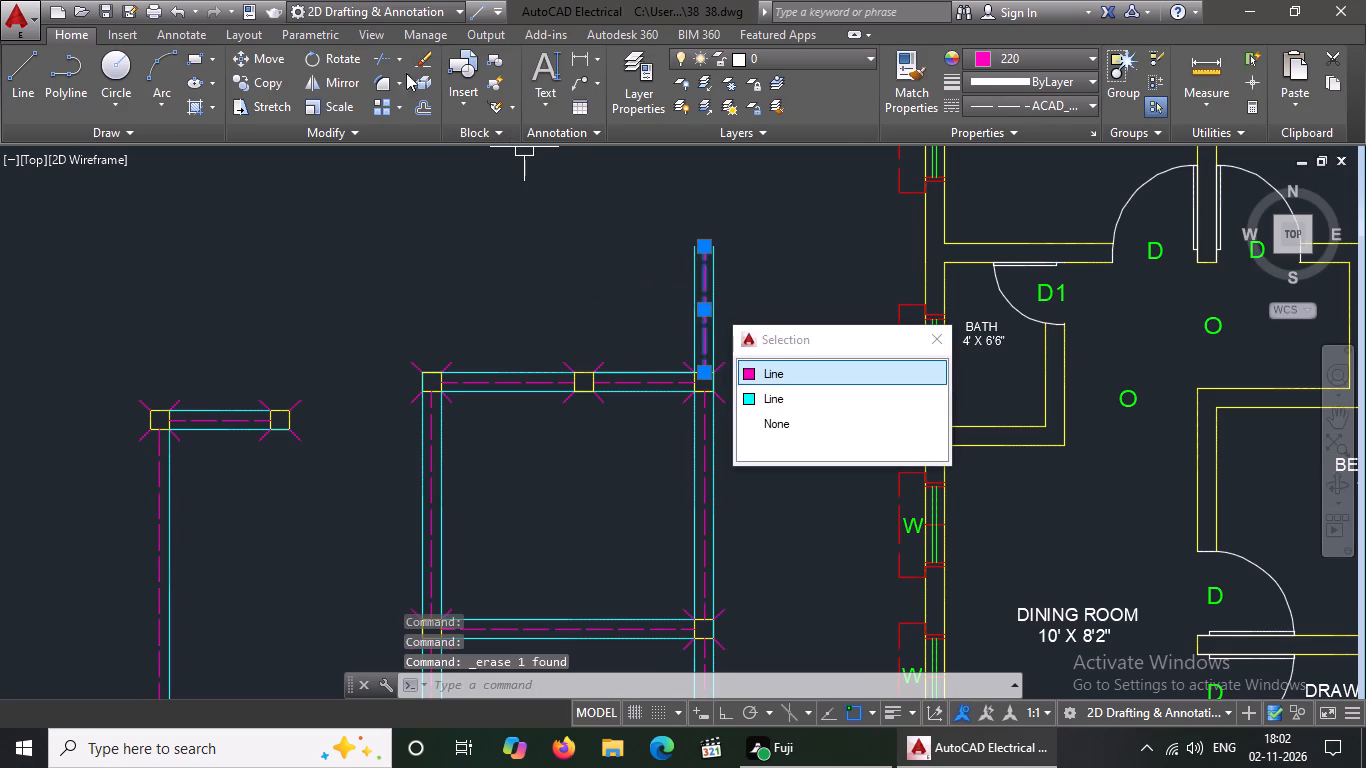
click(421, 58)
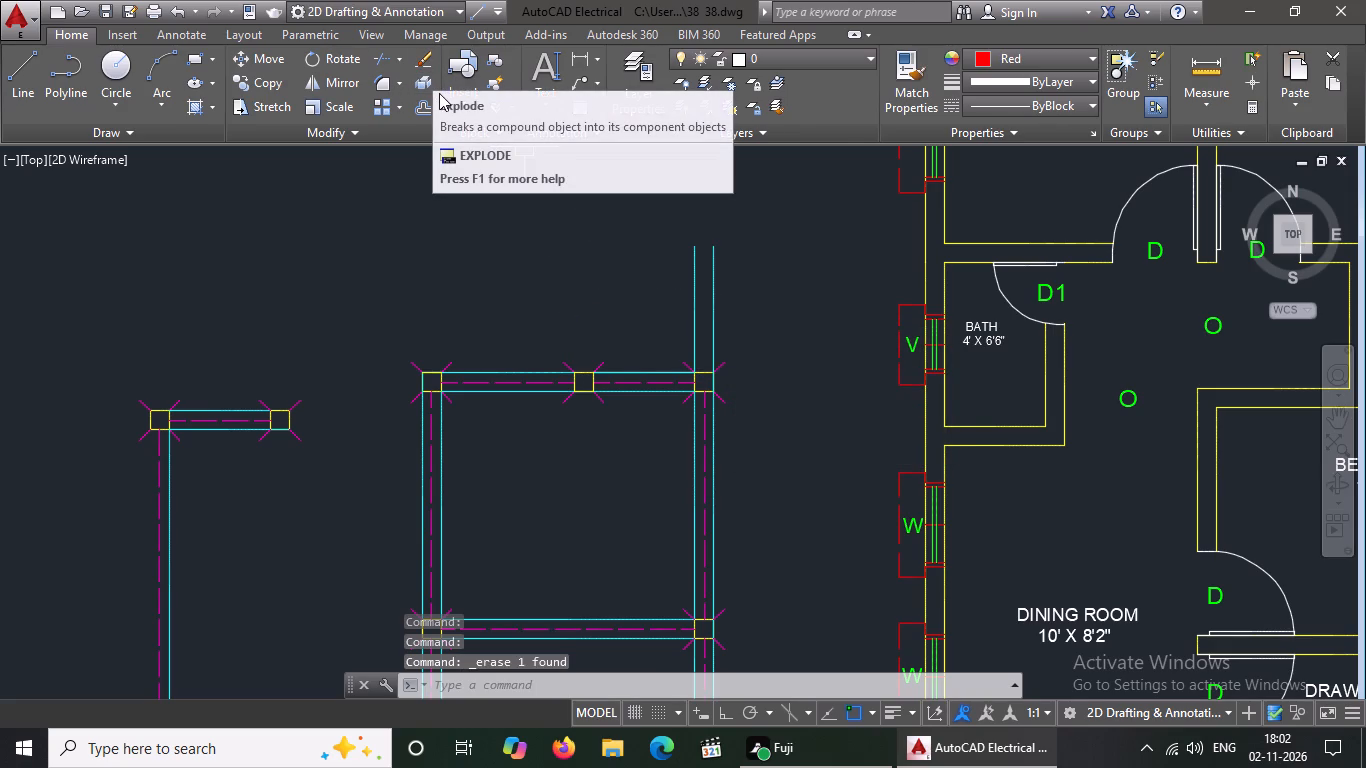
click(687, 298)
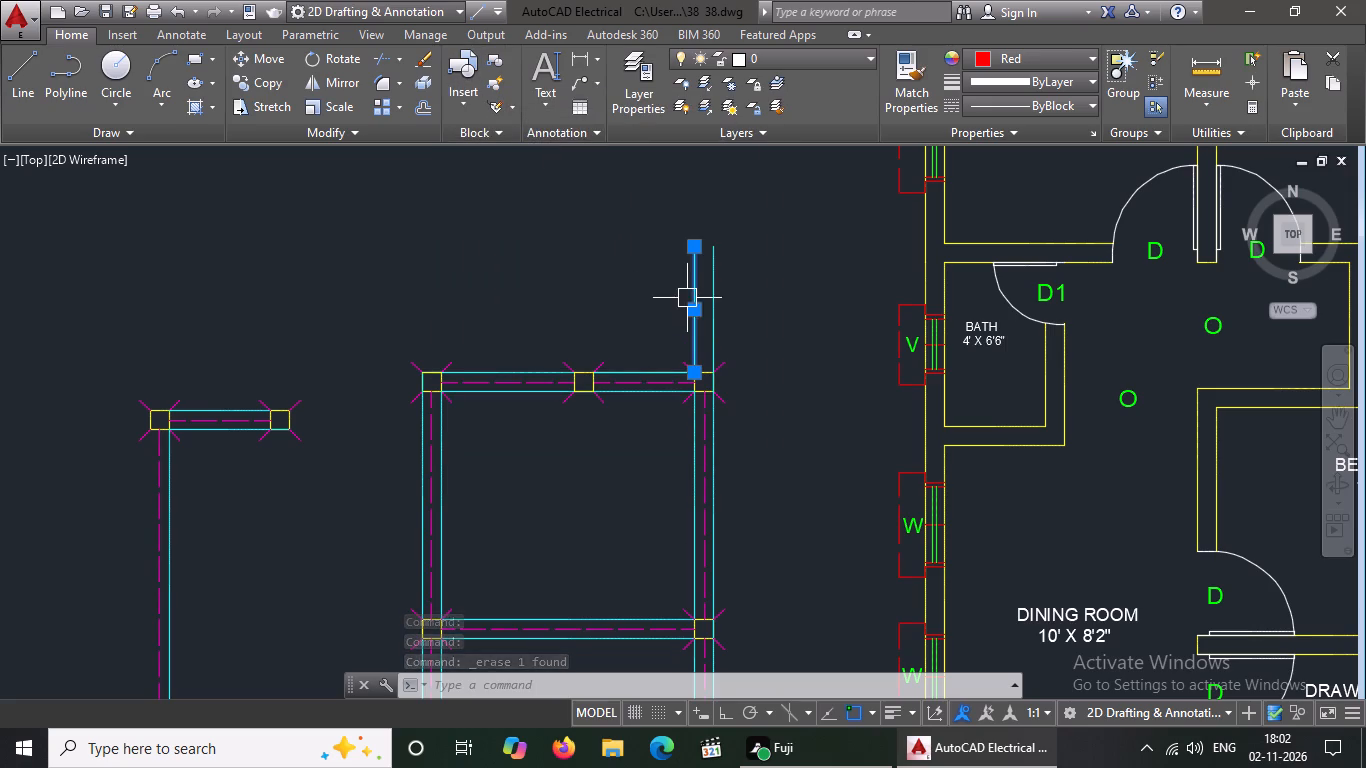
click(426, 55)
click(722, 317)
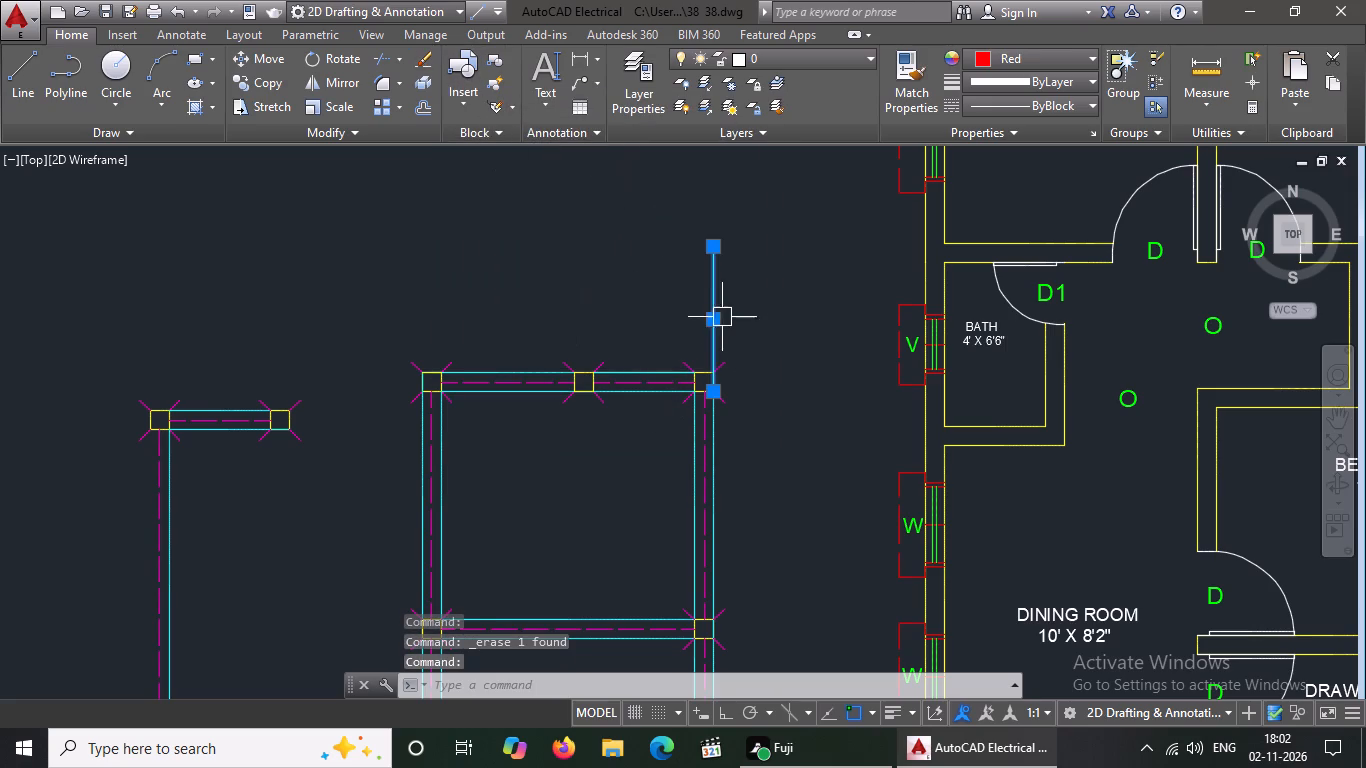
click(434, 58)
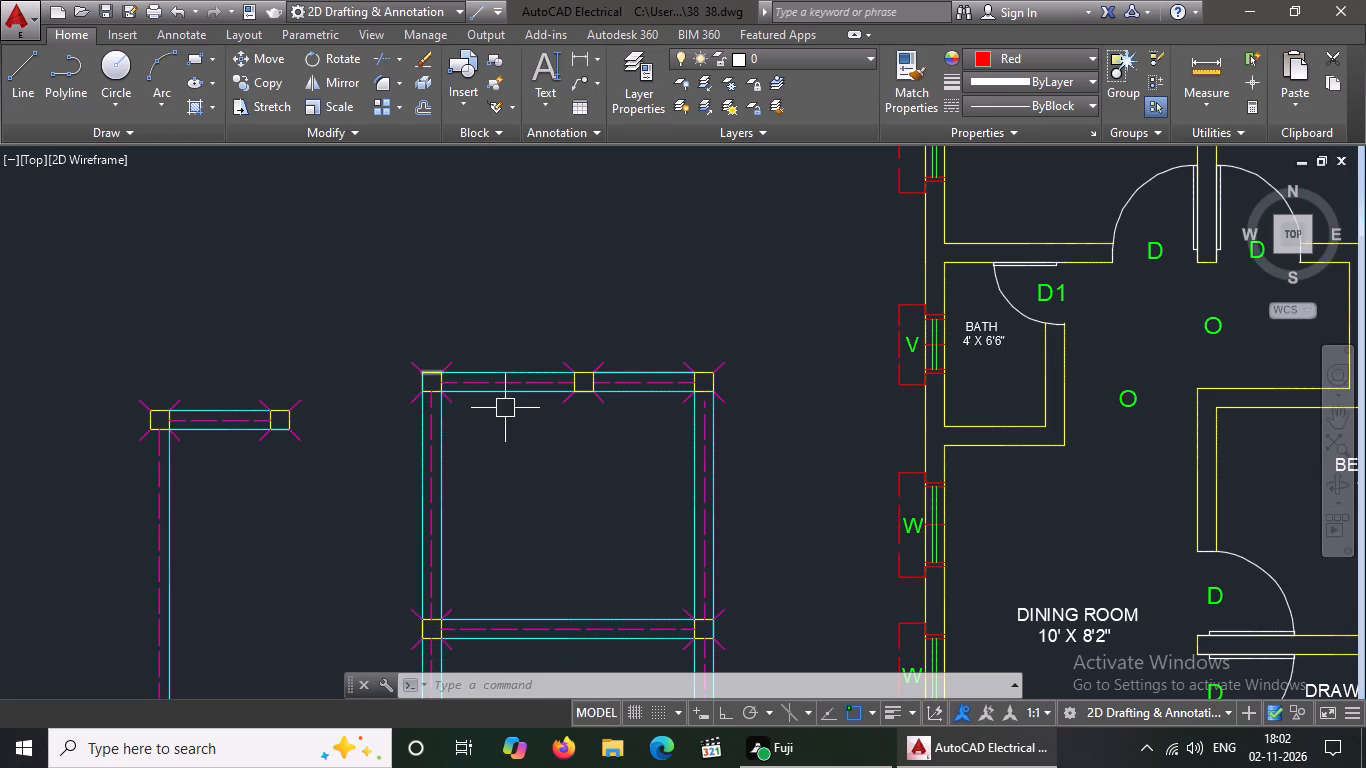
Delete the upper cyan edge of the short horizontal beam between the two leftmost columns.
click(206, 408)
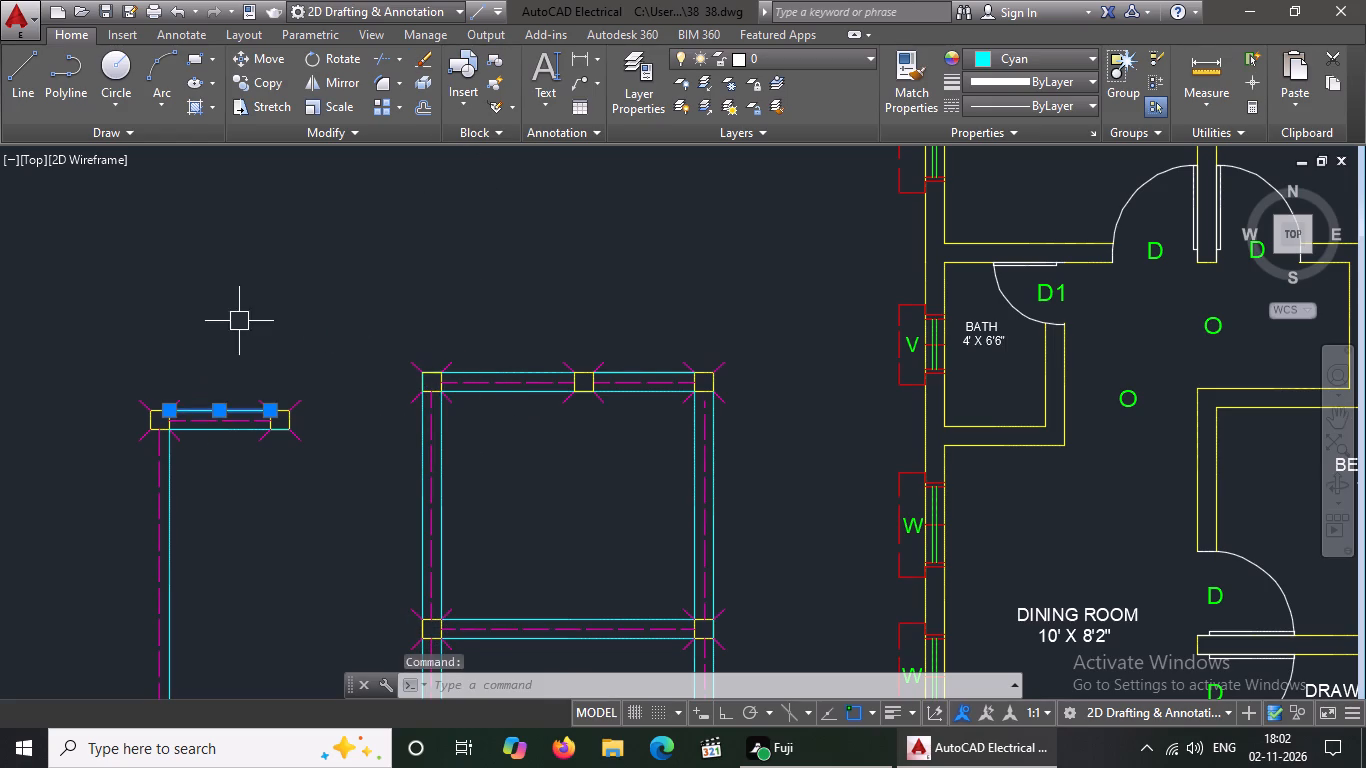
click(426, 58)
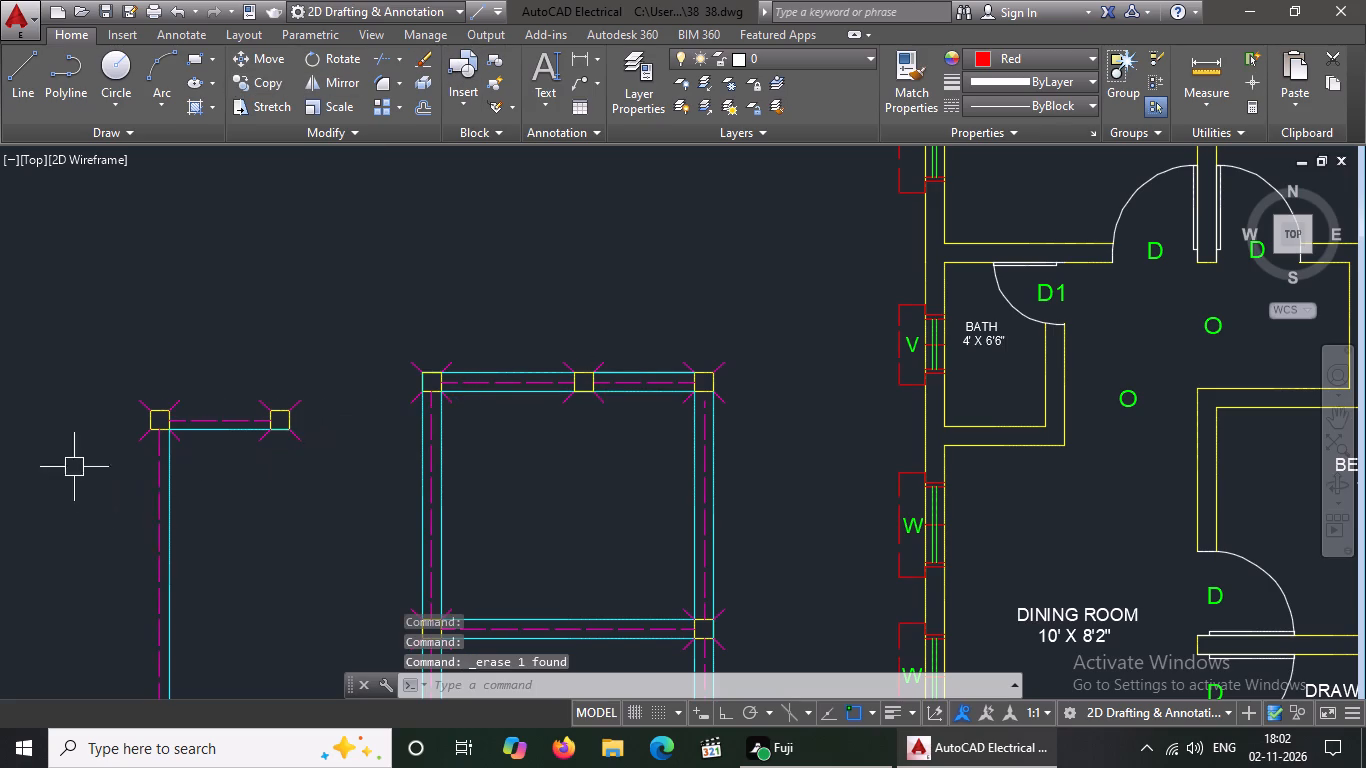
Delete the upper-left and upper-right magenta diagonals of the column at the short horizontal beam's left end.
scroll(71, 463, up, 3)
click(352, 246)
click(361, 237)
click(366, 240)
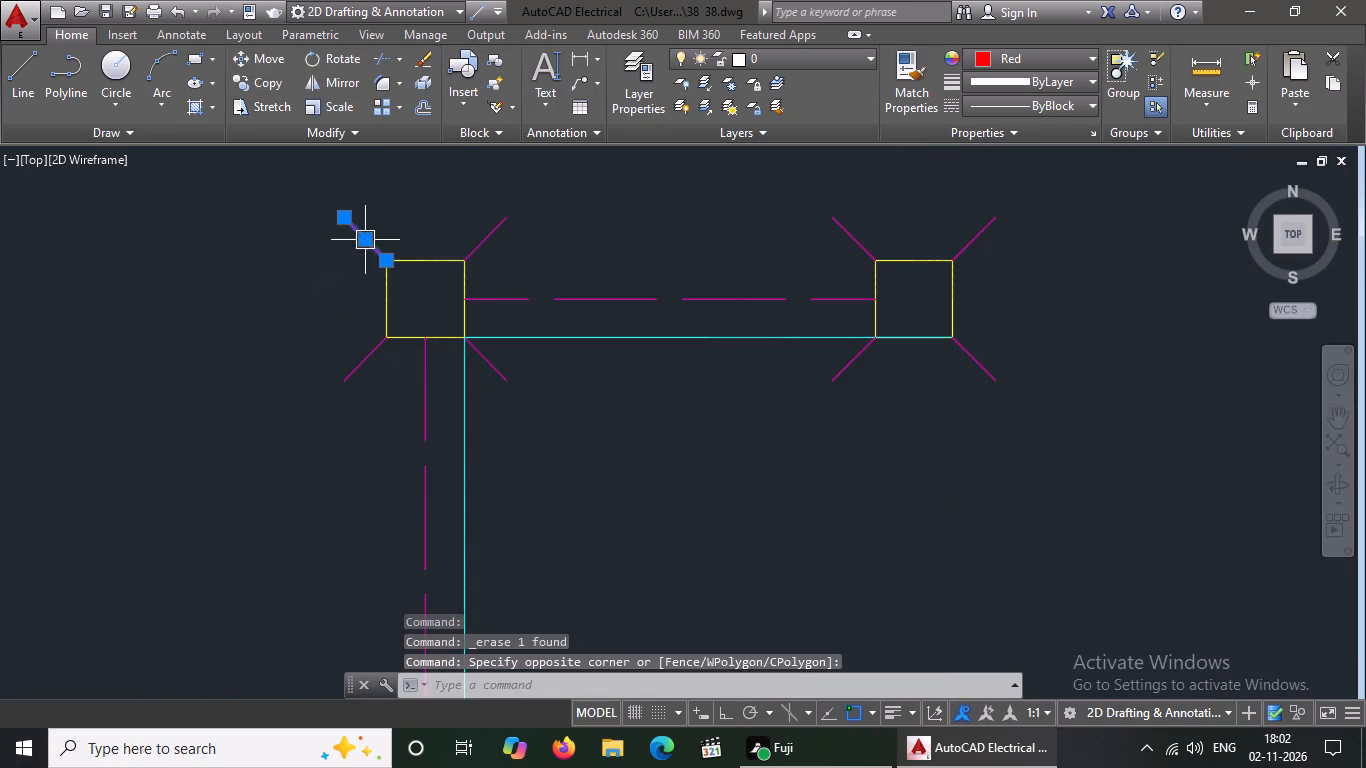
click(421, 51)
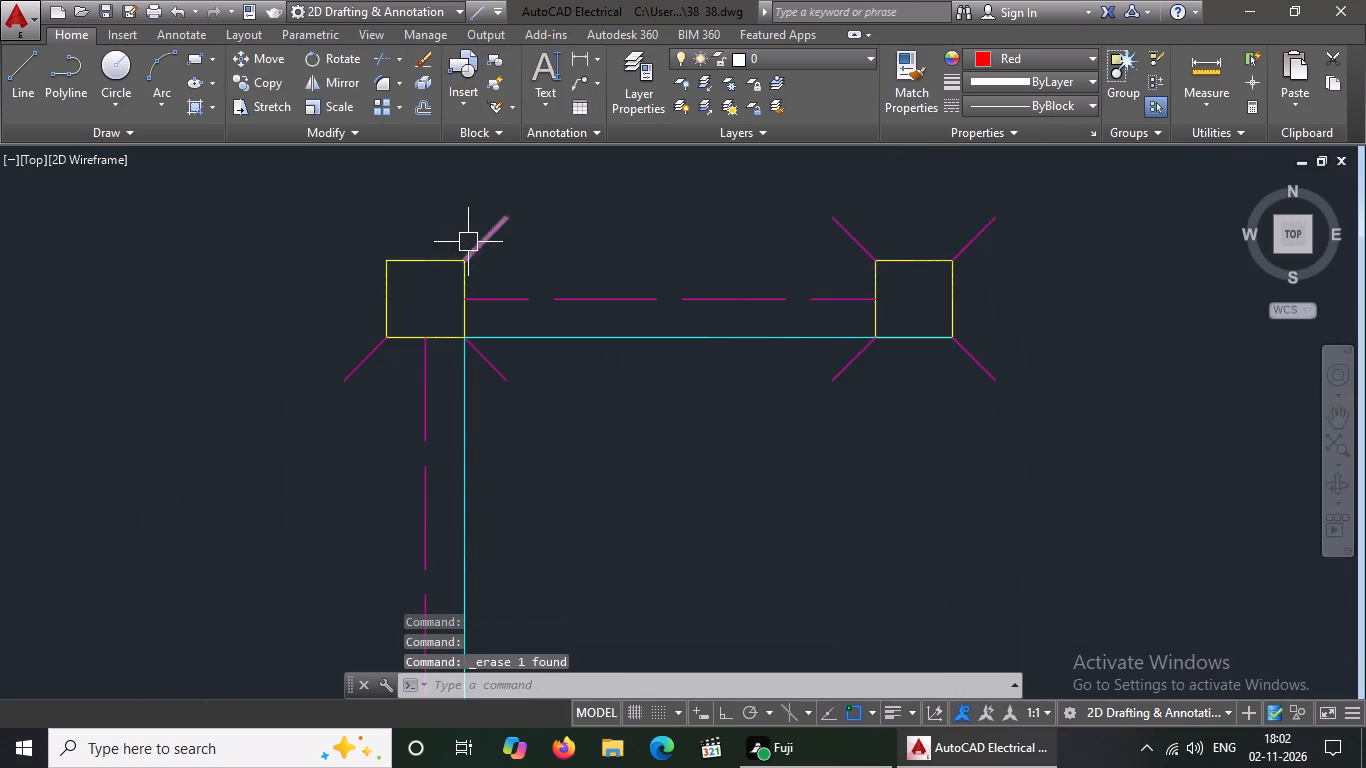
click(479, 241)
click(426, 51)
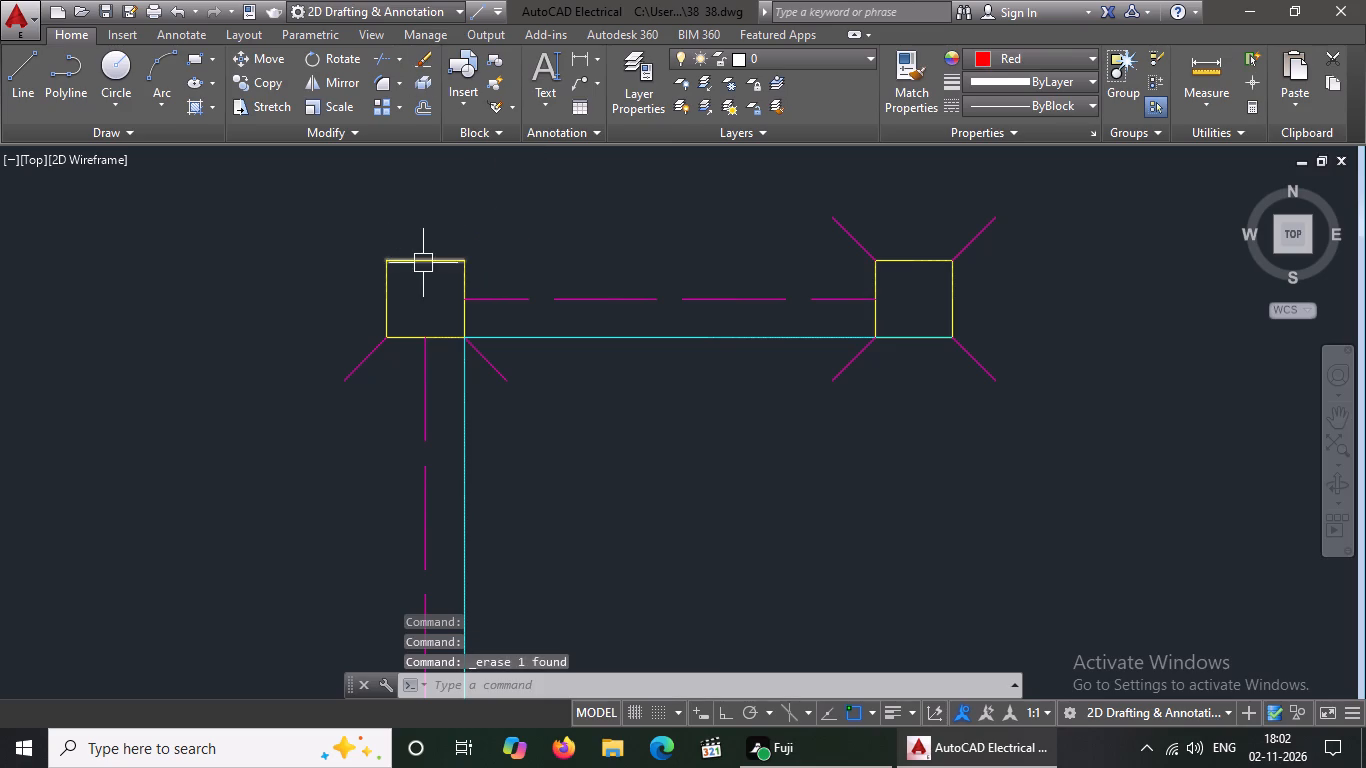
Delete the four yellow outline lines of the column at the short horizontal beam's left end.
click(423, 264)
click(416, 55)
click(386, 275)
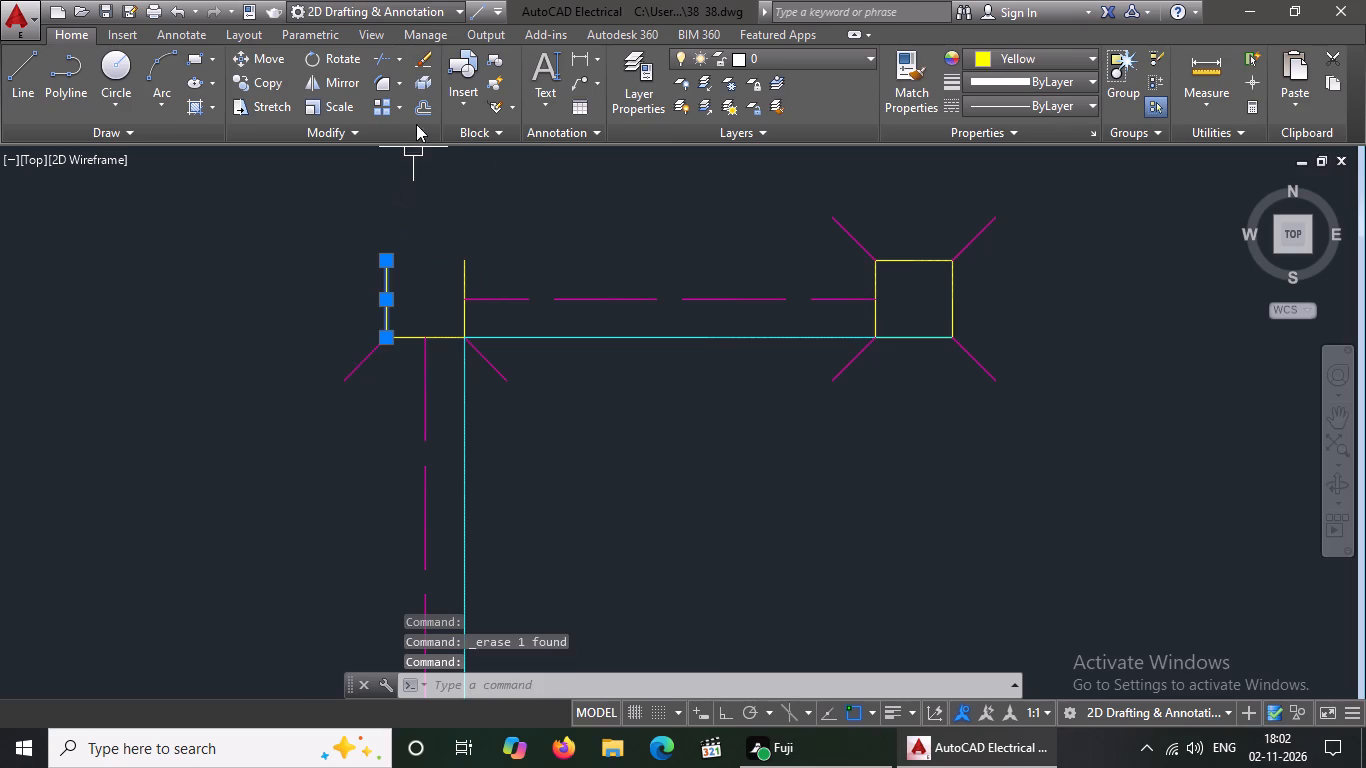
click(419, 66)
click(422, 327)
click(414, 357)
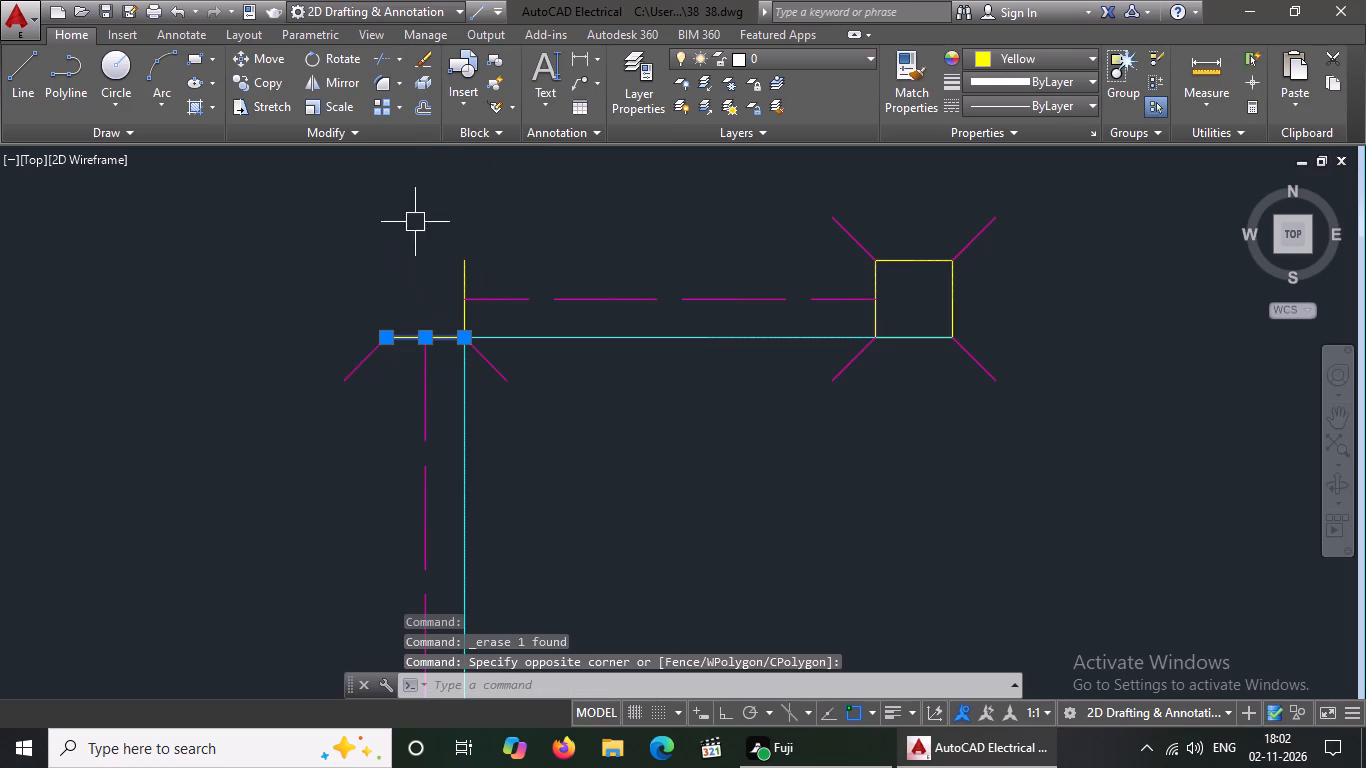
click(419, 51)
click(468, 268)
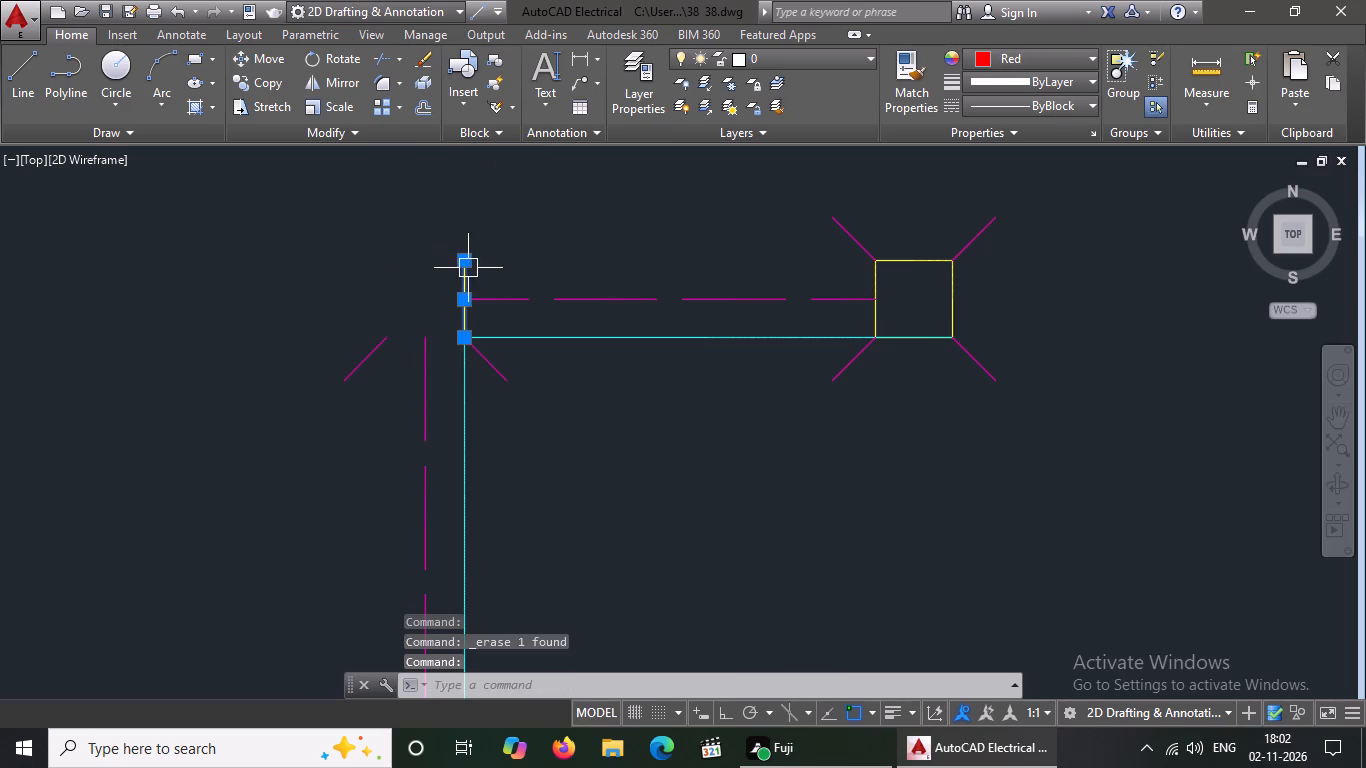
drag(436, 50, 433, 59)
click(419, 59)
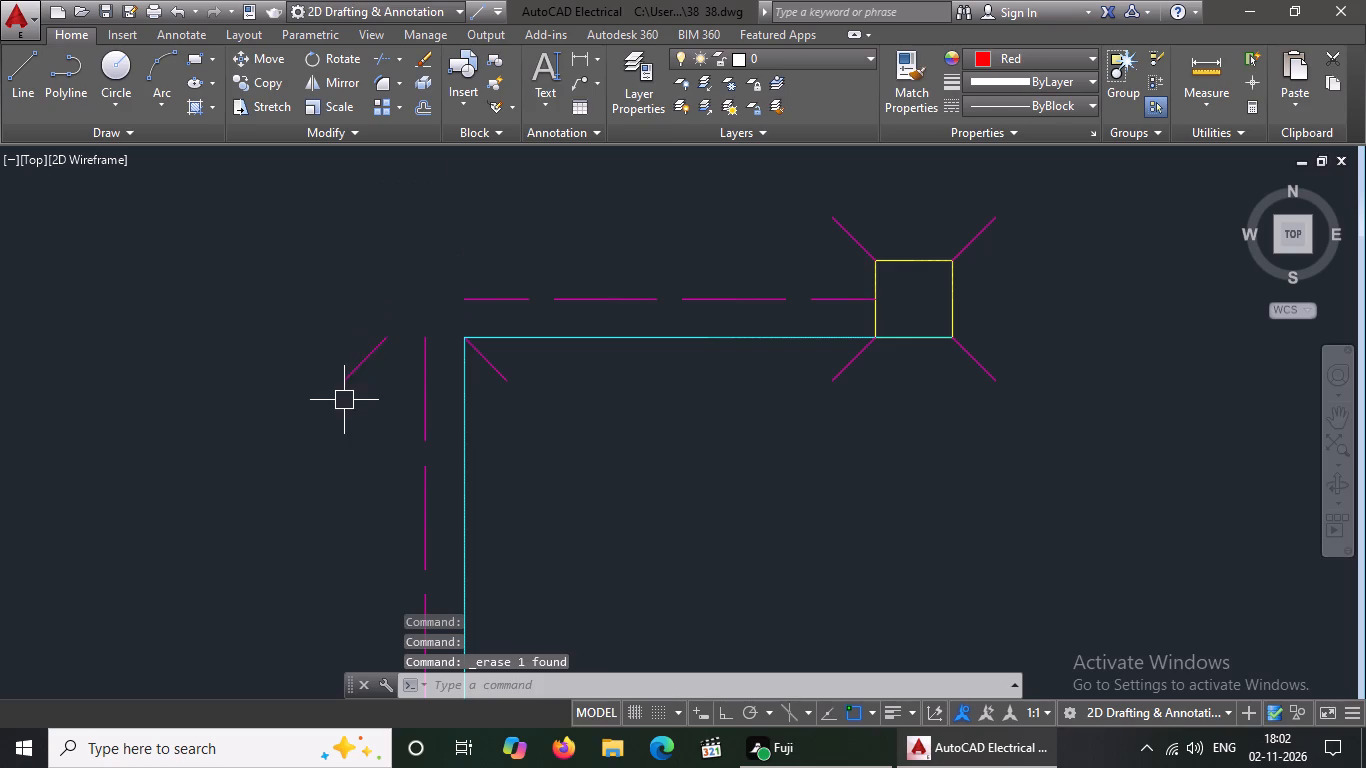
Delete the removed left column's two lower magenta diagonals and the cyan edge of the vertical beam below it.
click(353, 365)
click(417, 44)
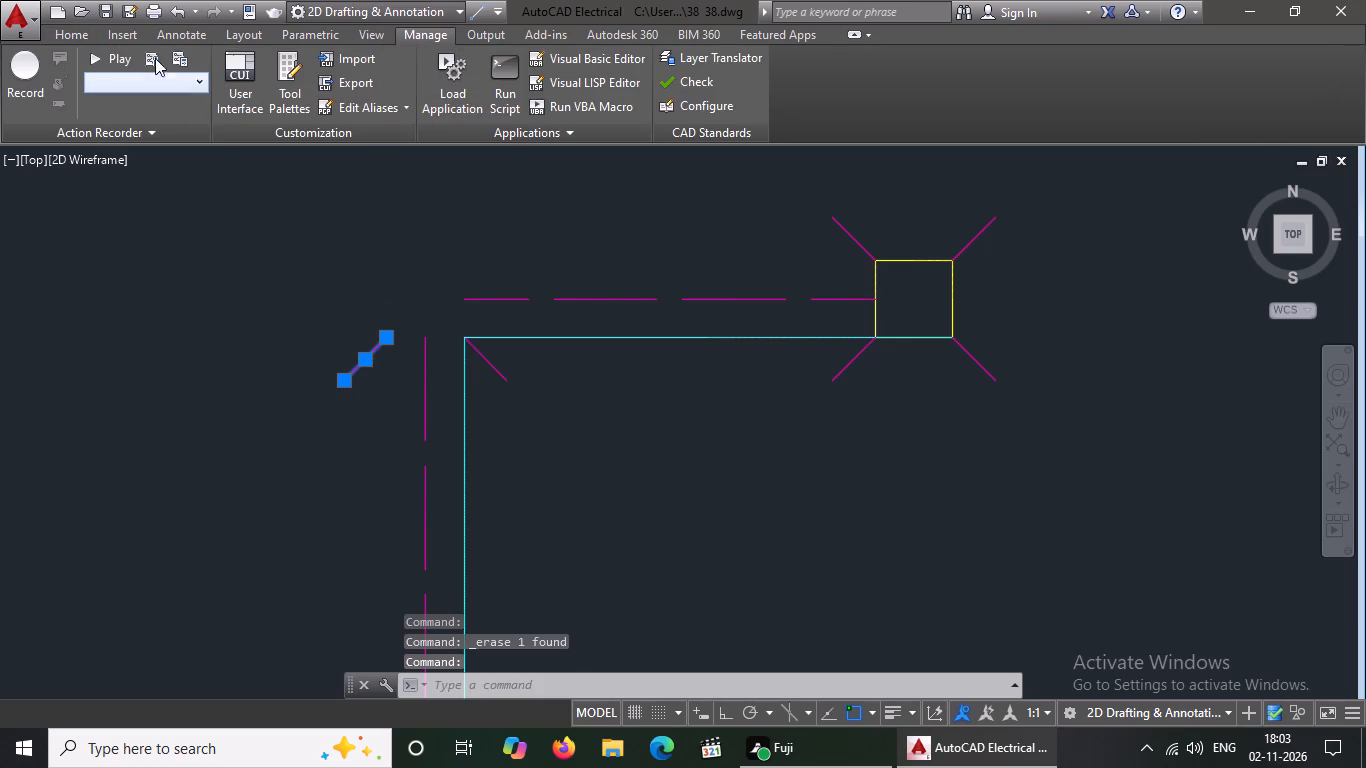
click(68, 32)
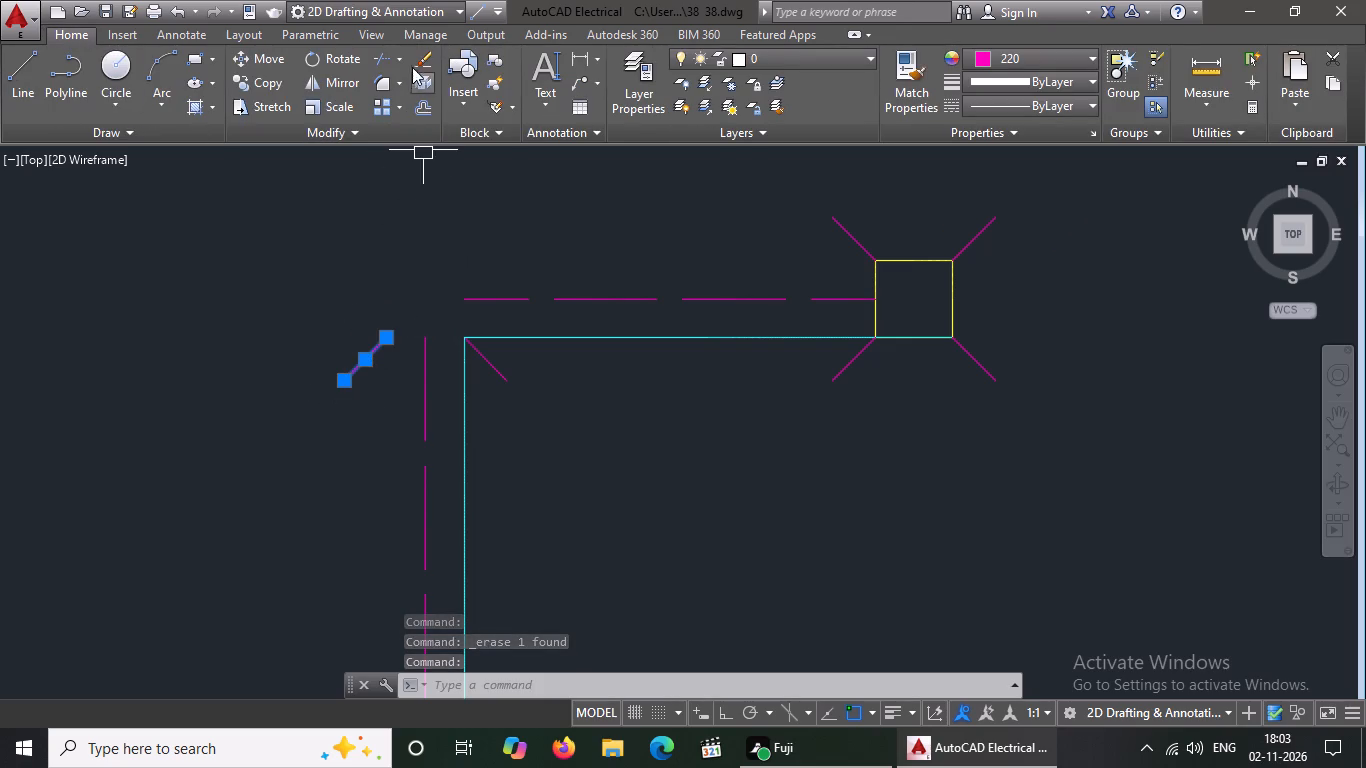
click(417, 57)
click(467, 423)
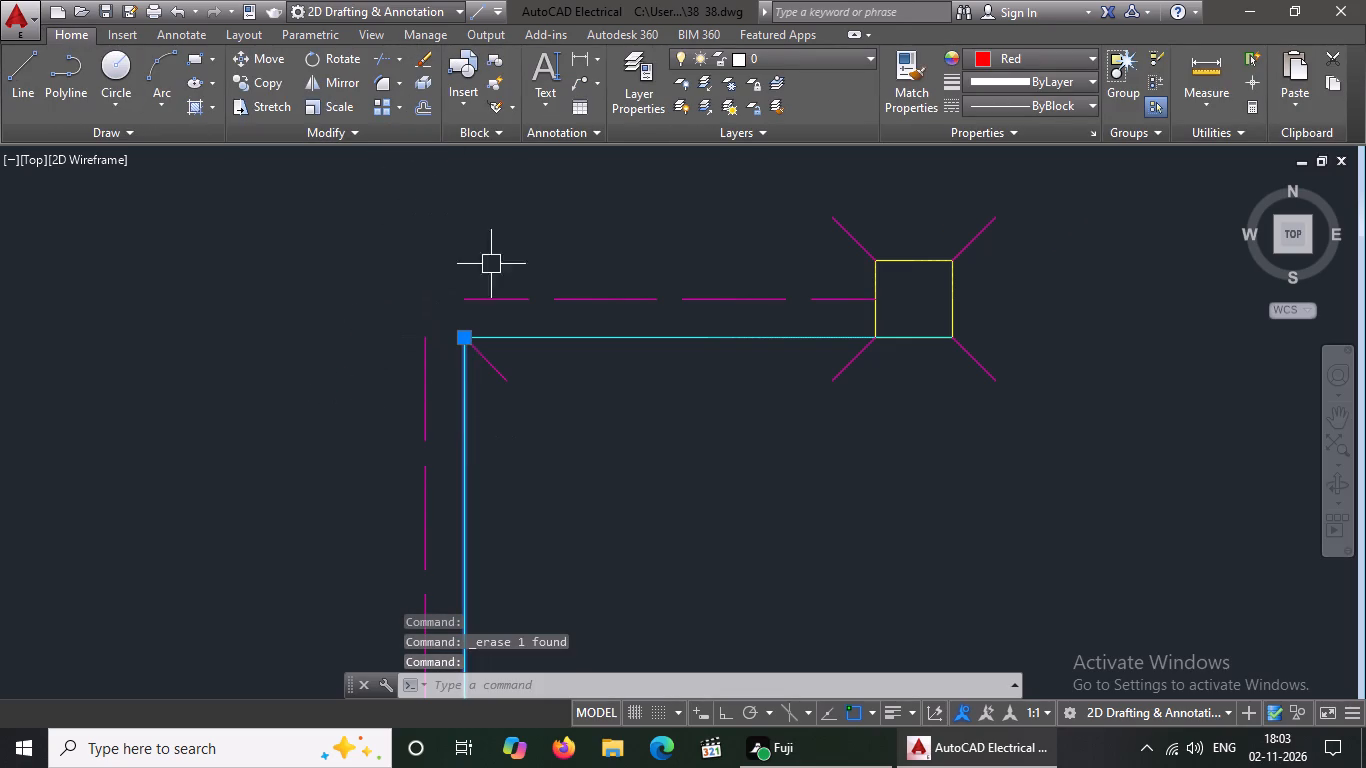
click(418, 56)
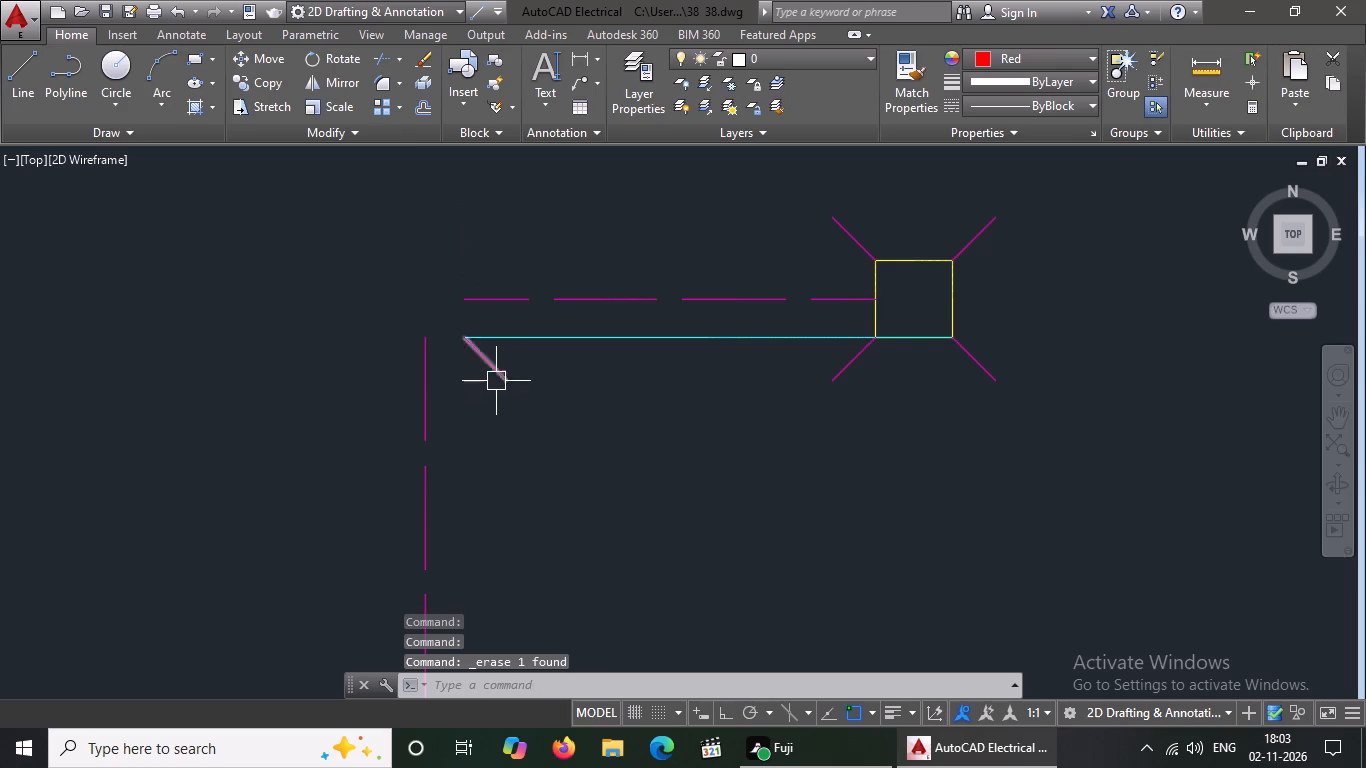
click(498, 378)
click(421, 59)
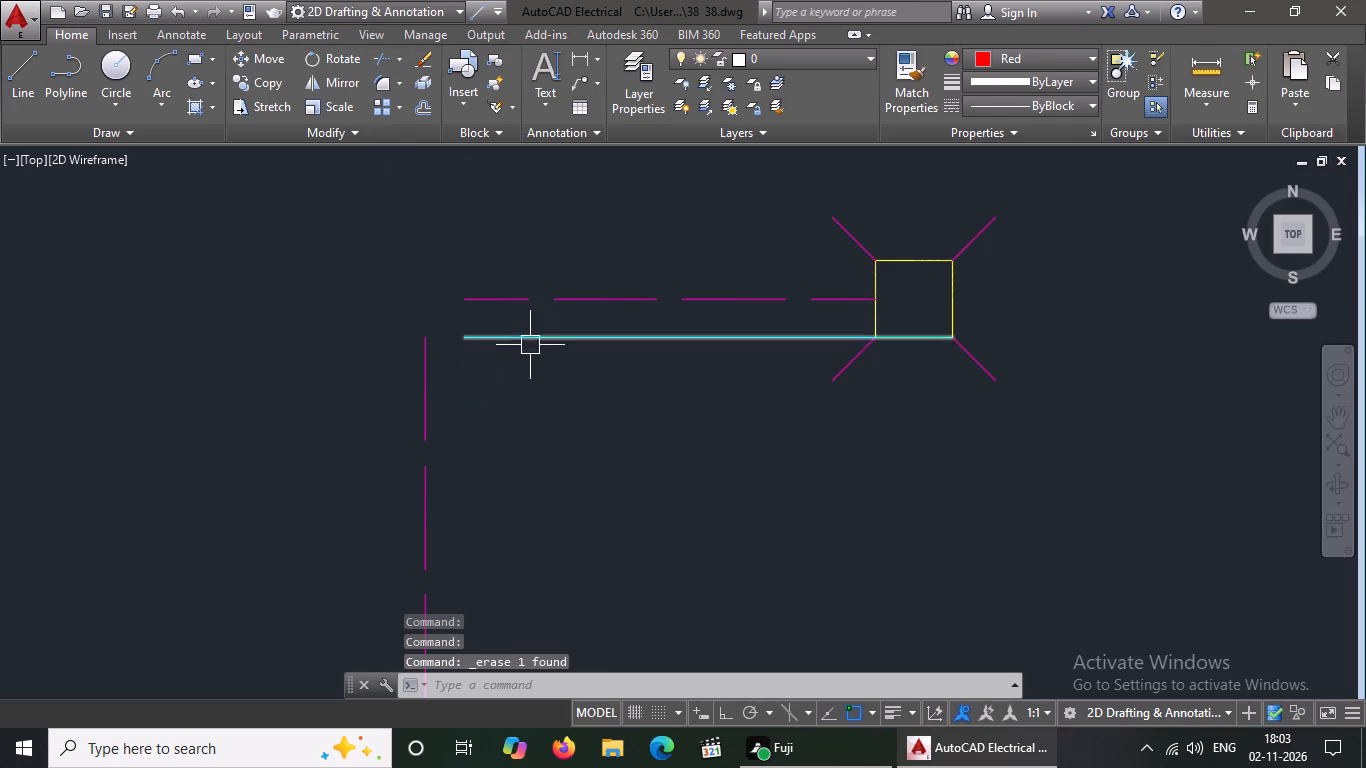
Delete the short horizontal beam's lower cyan edge and its dashed magenta centreline.
click(531, 344)
click(422, 66)
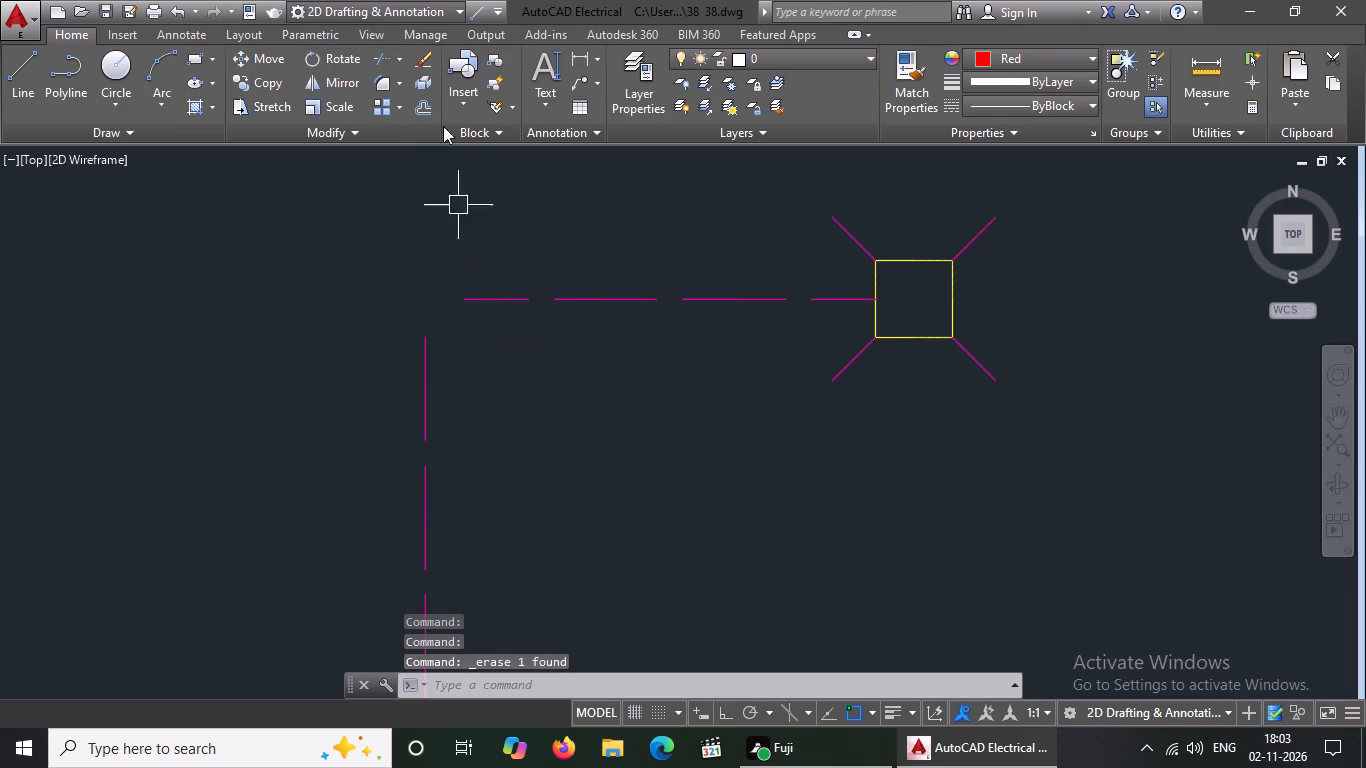
click(426, 55)
click(533, 294)
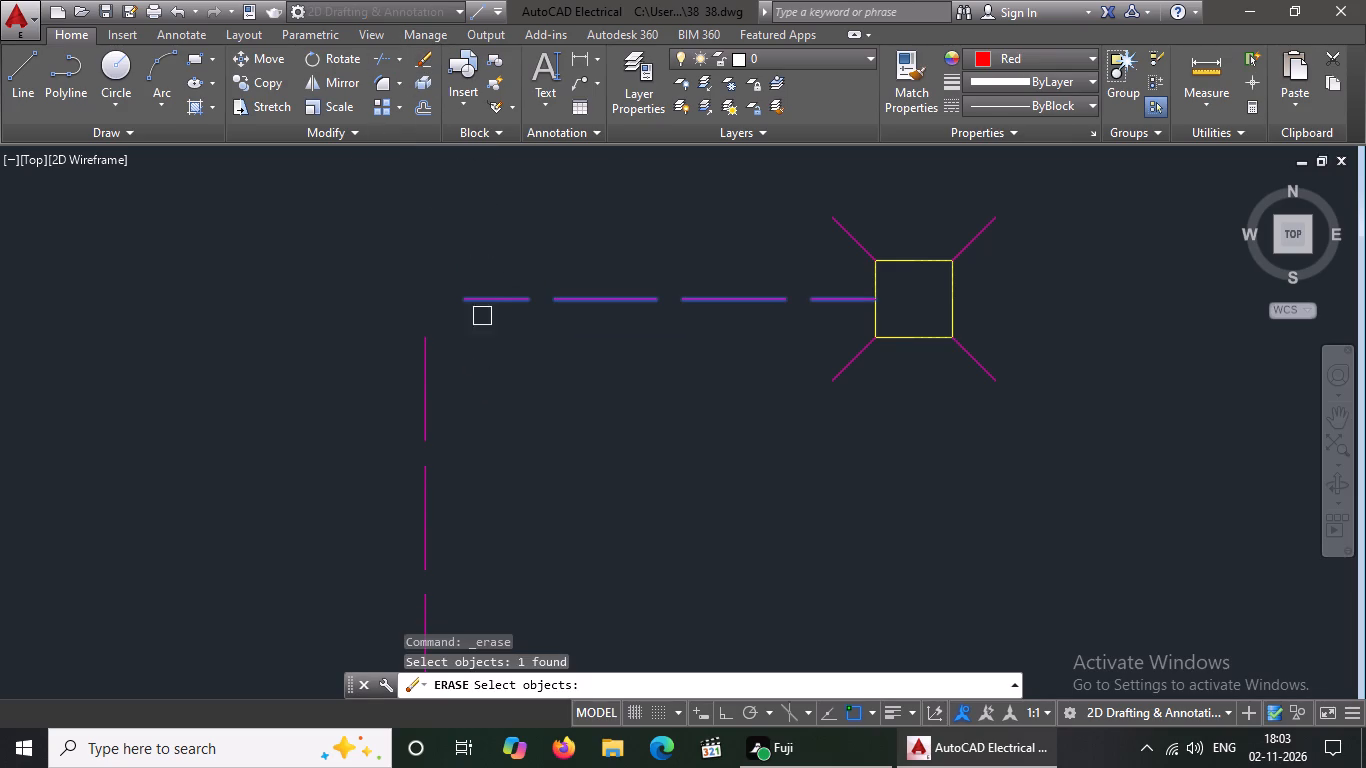
key(Escape)
click(564, 296)
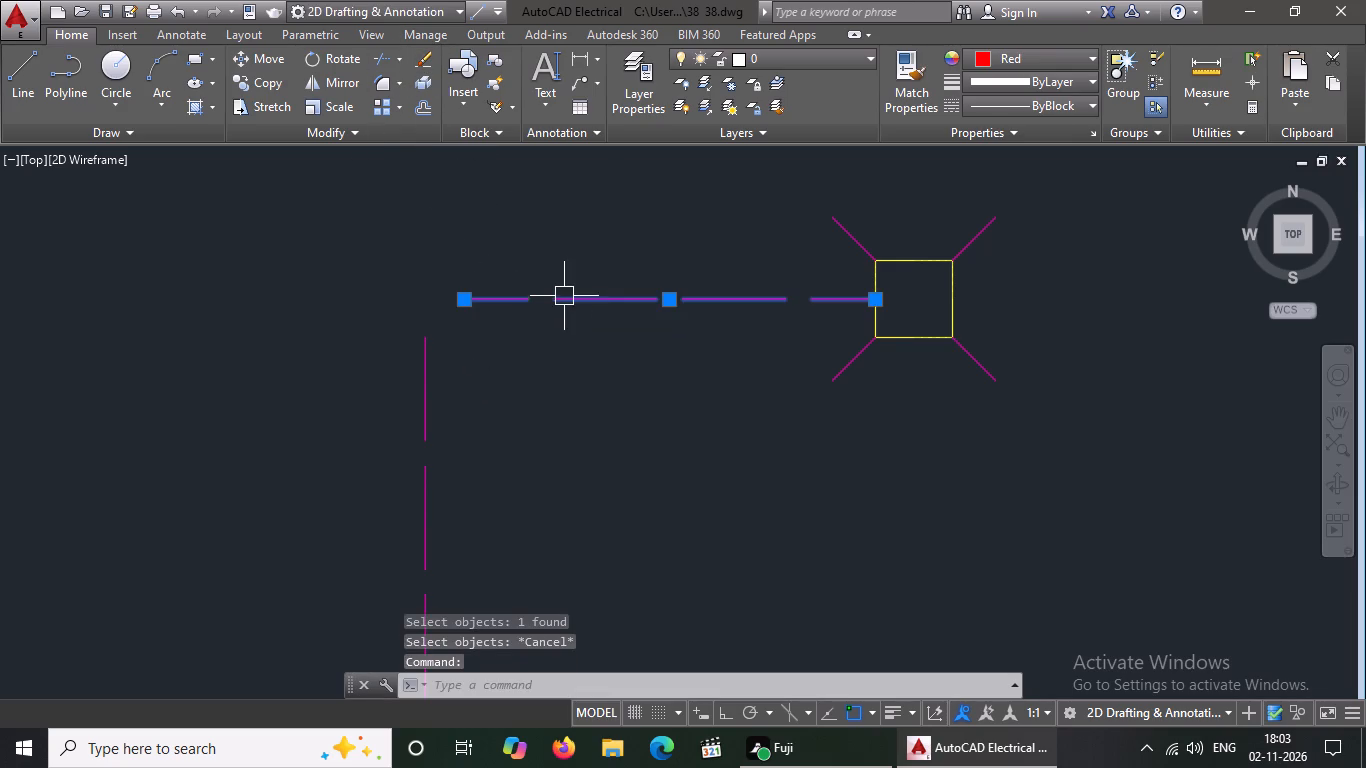
click(428, 60)
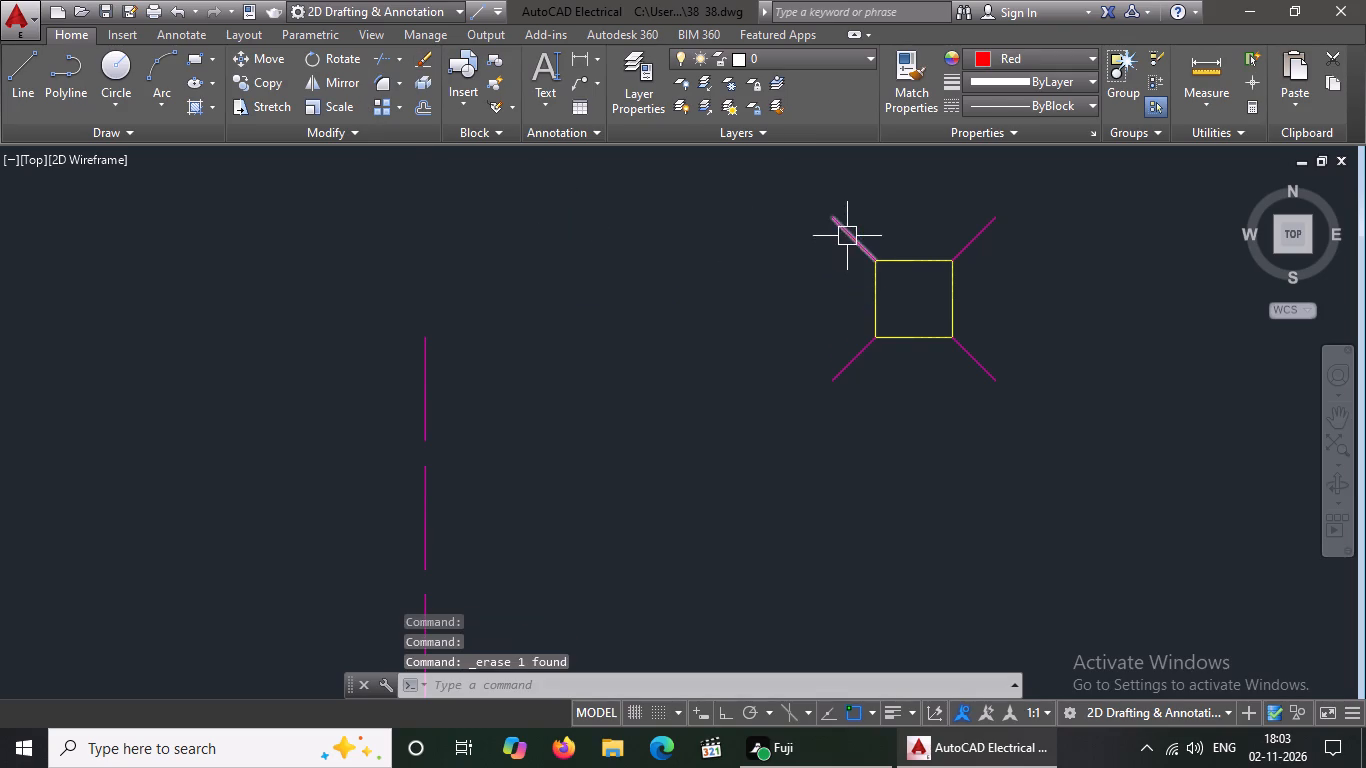
Delete the four magenta diagonals around the isolated column beside the leftover dashed vertical centreline.
click(847, 235)
click(424, 59)
click(842, 352)
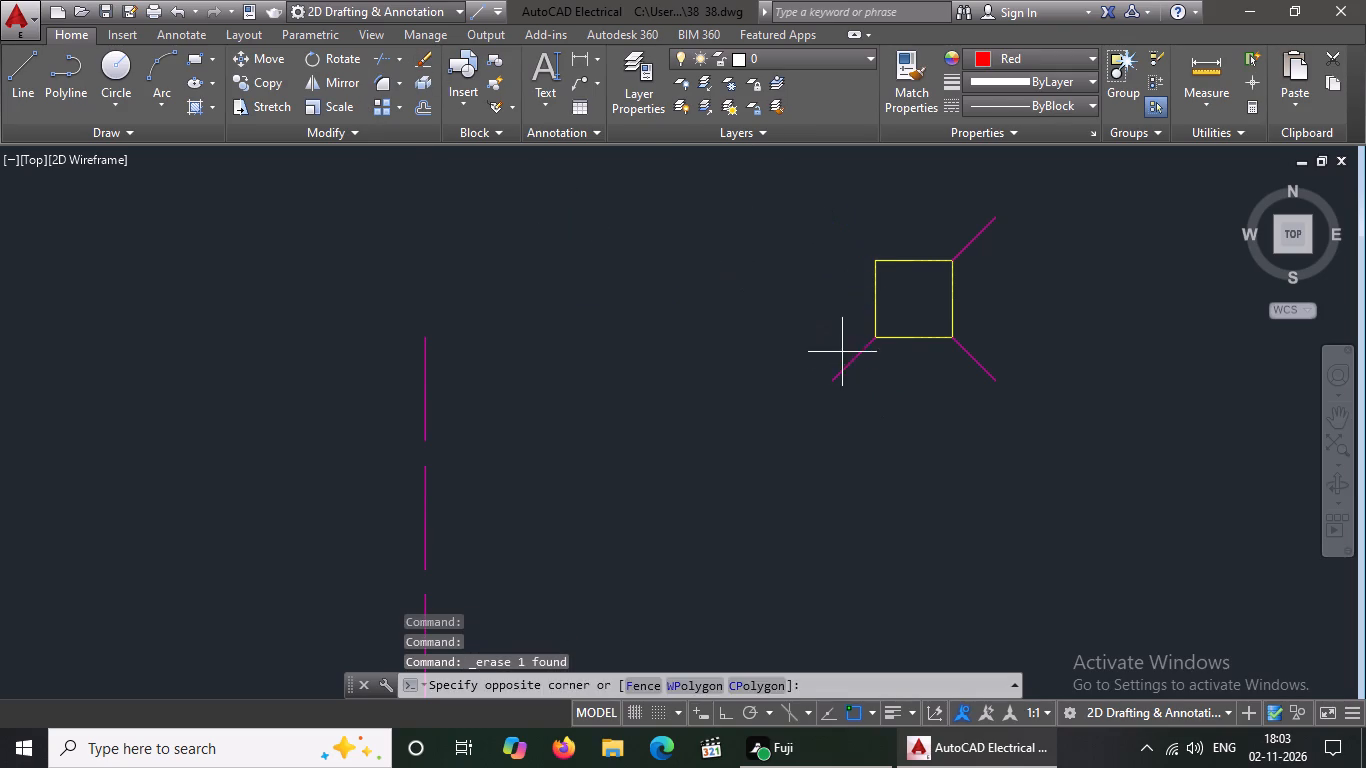
click(844, 370)
click(846, 377)
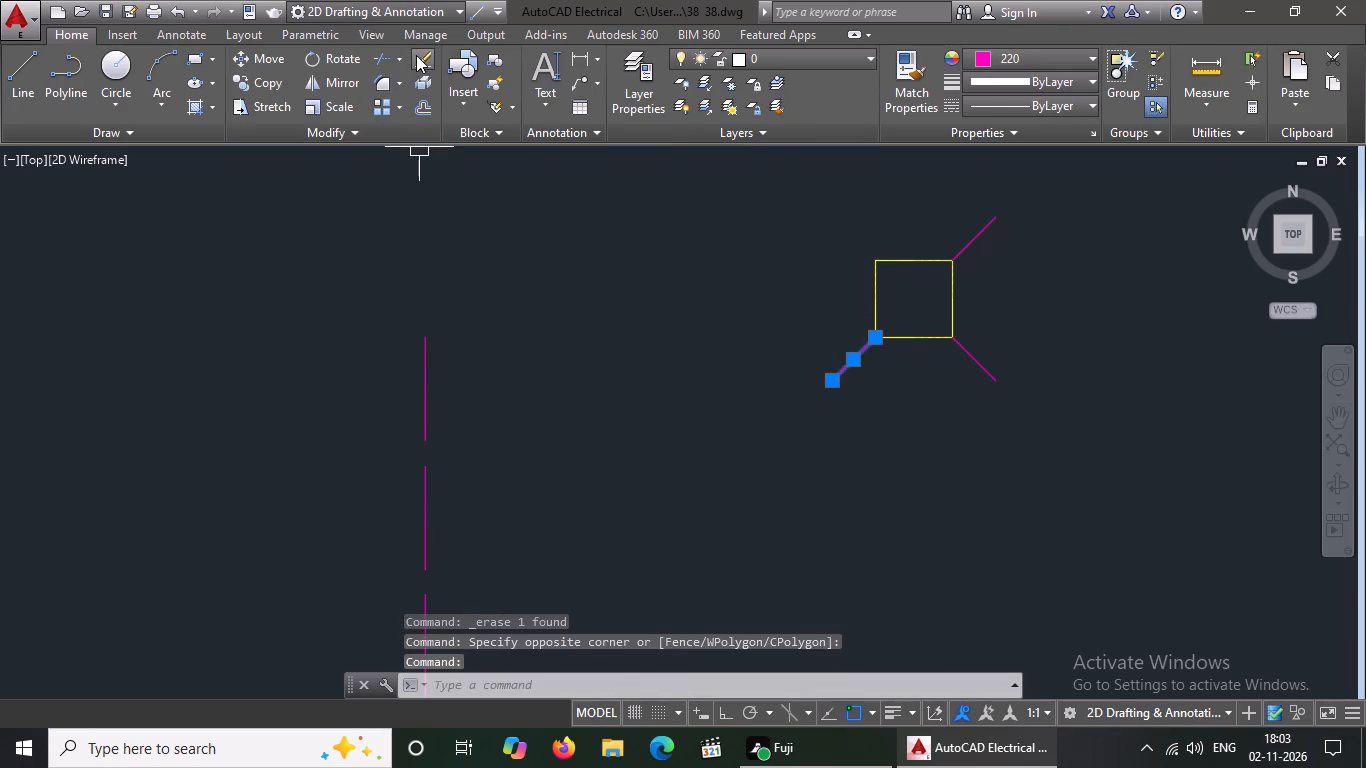
click(416, 55)
click(983, 235)
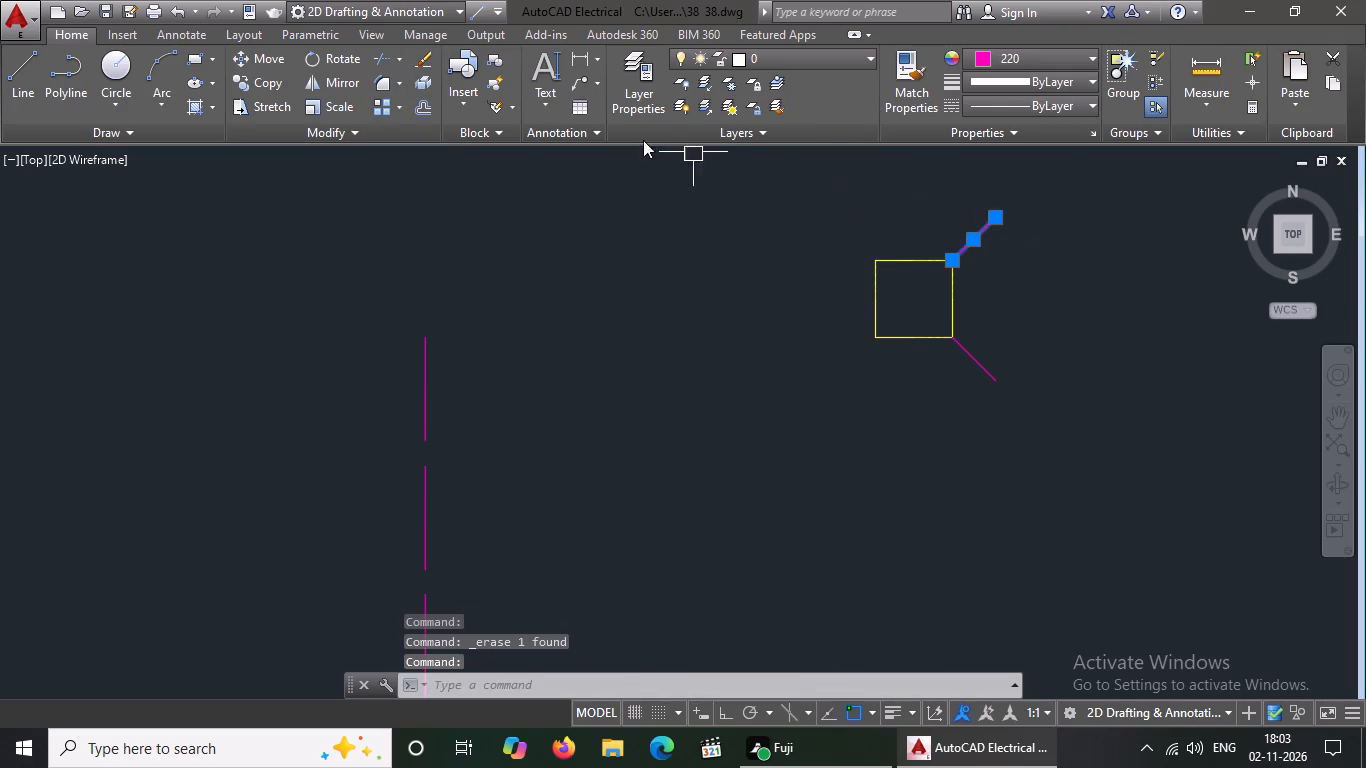
click(413, 55)
click(976, 360)
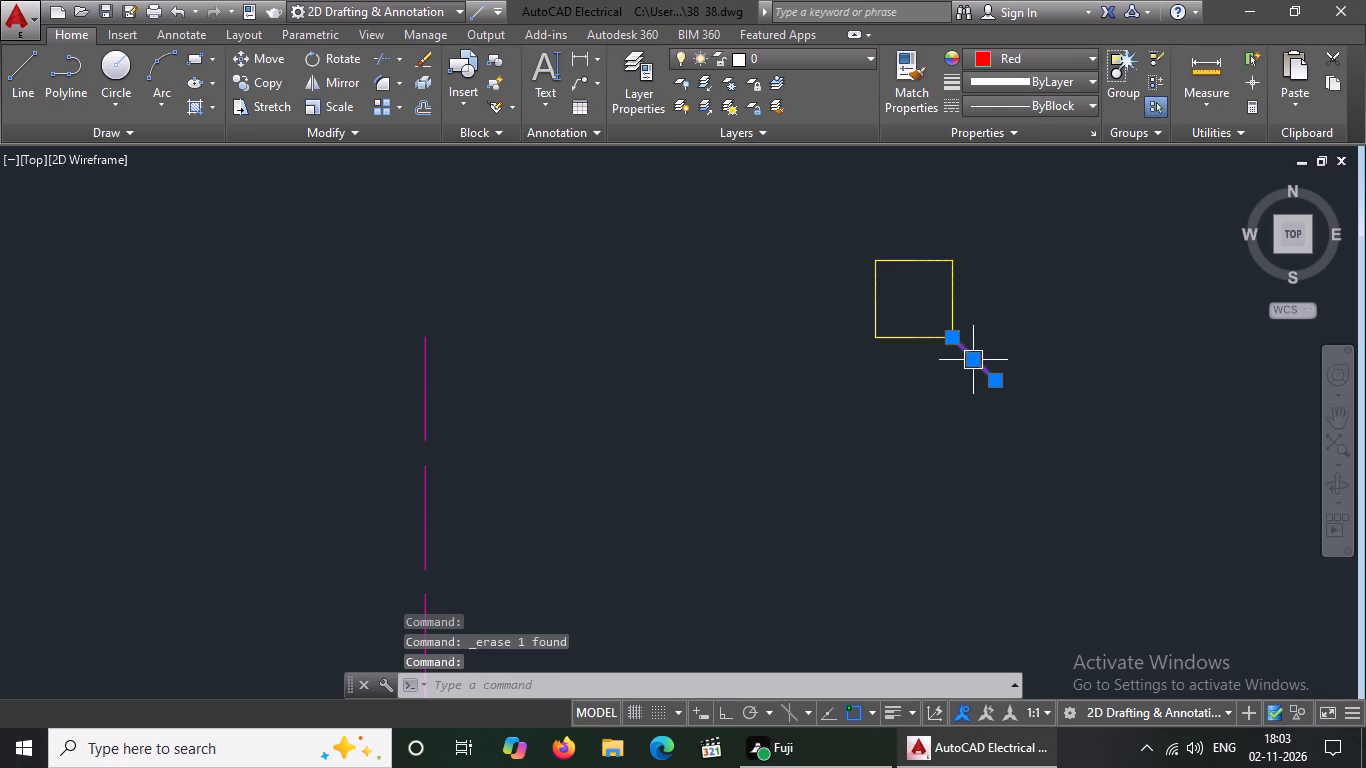
click(429, 58)
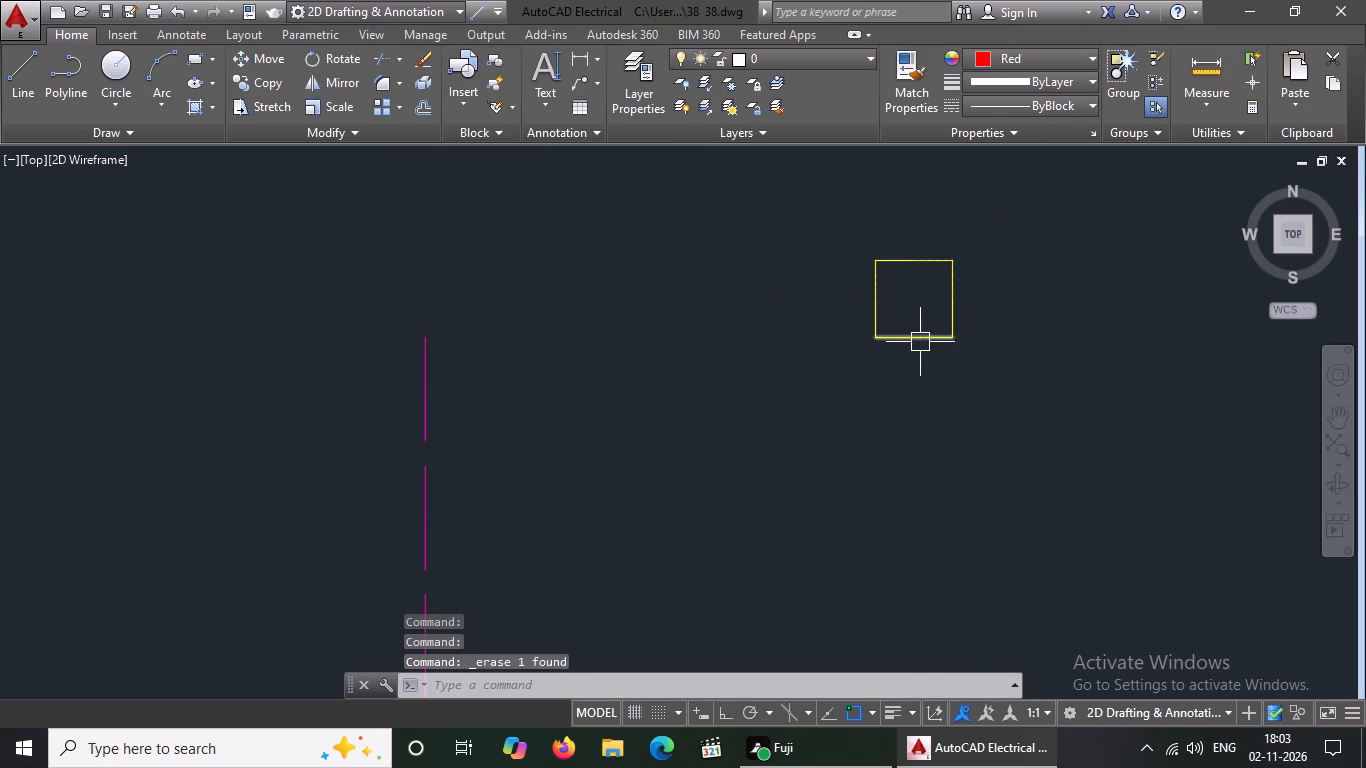
Delete the four yellow outline lines of the isolated column.
click(915, 340)
click(426, 71)
click(428, 56)
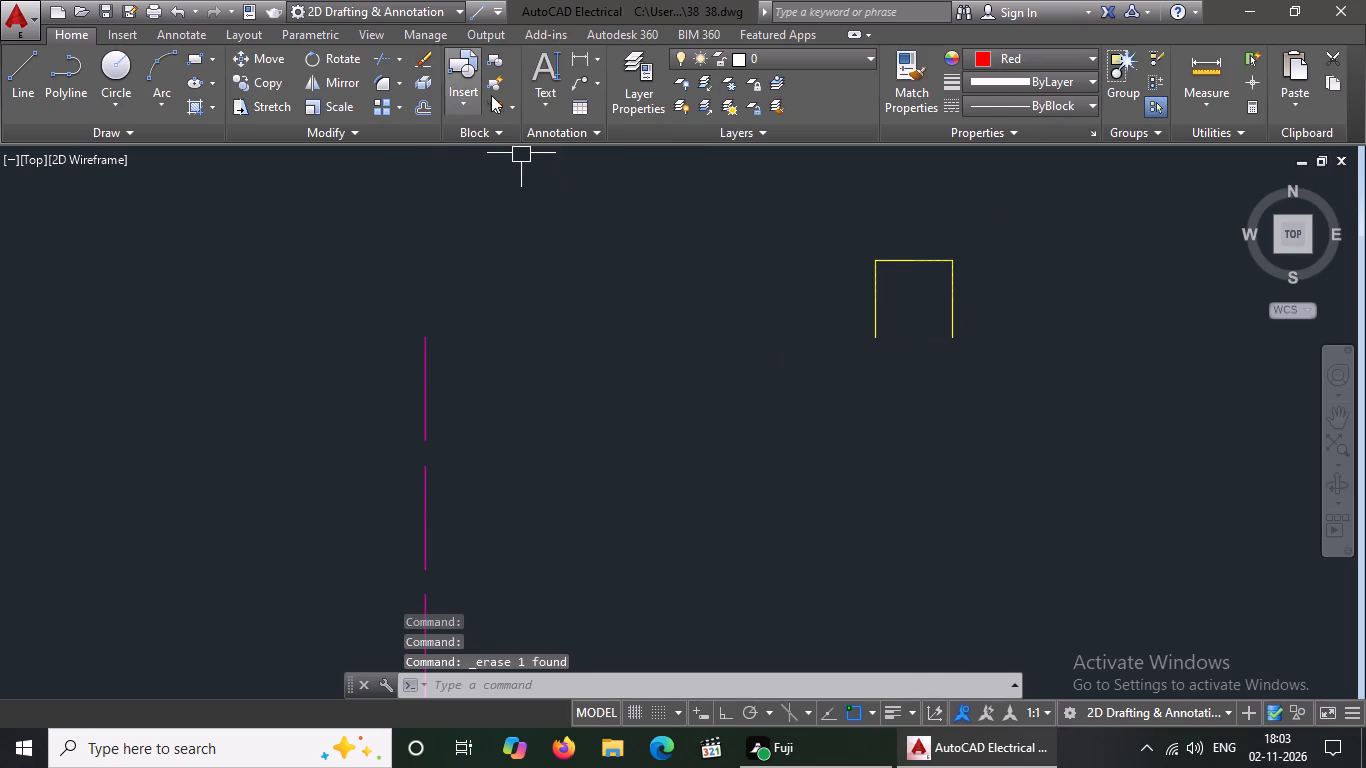
click(954, 305)
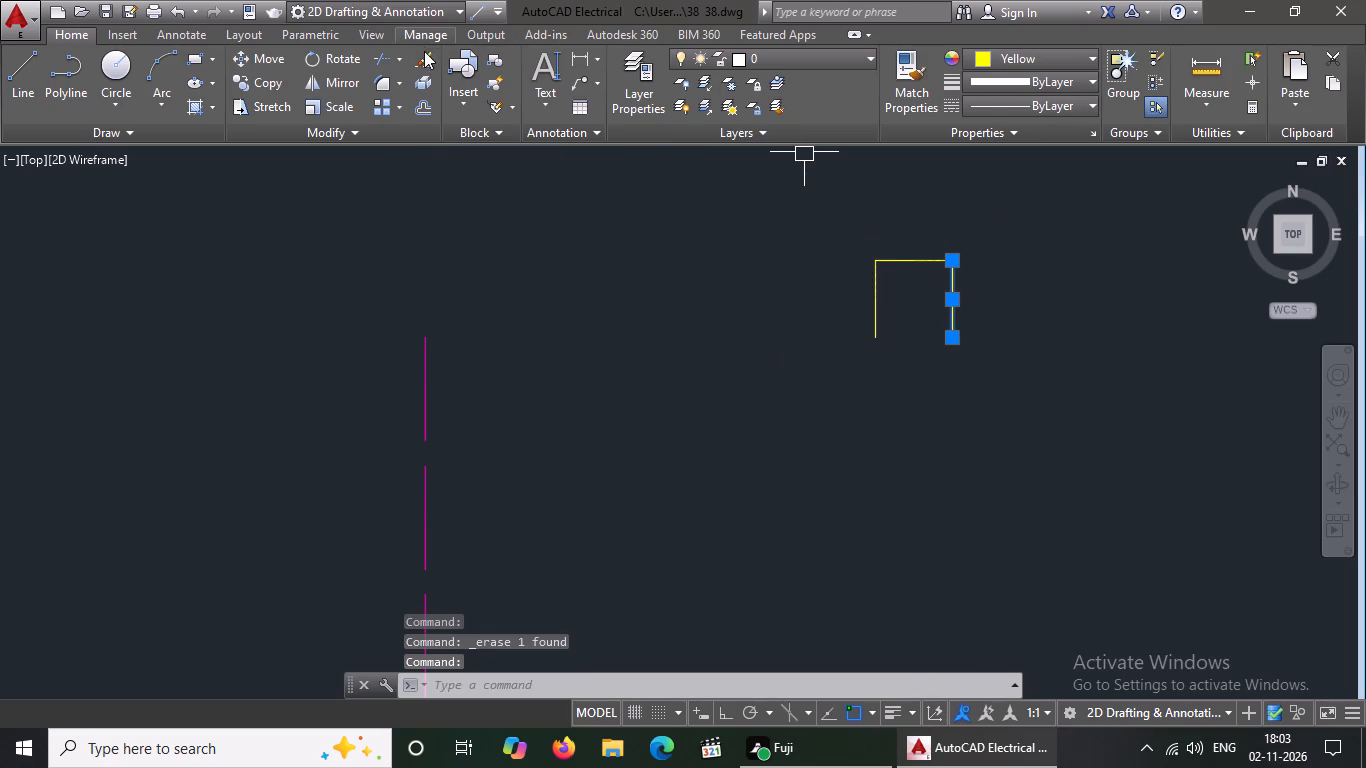
click(420, 60)
click(875, 317)
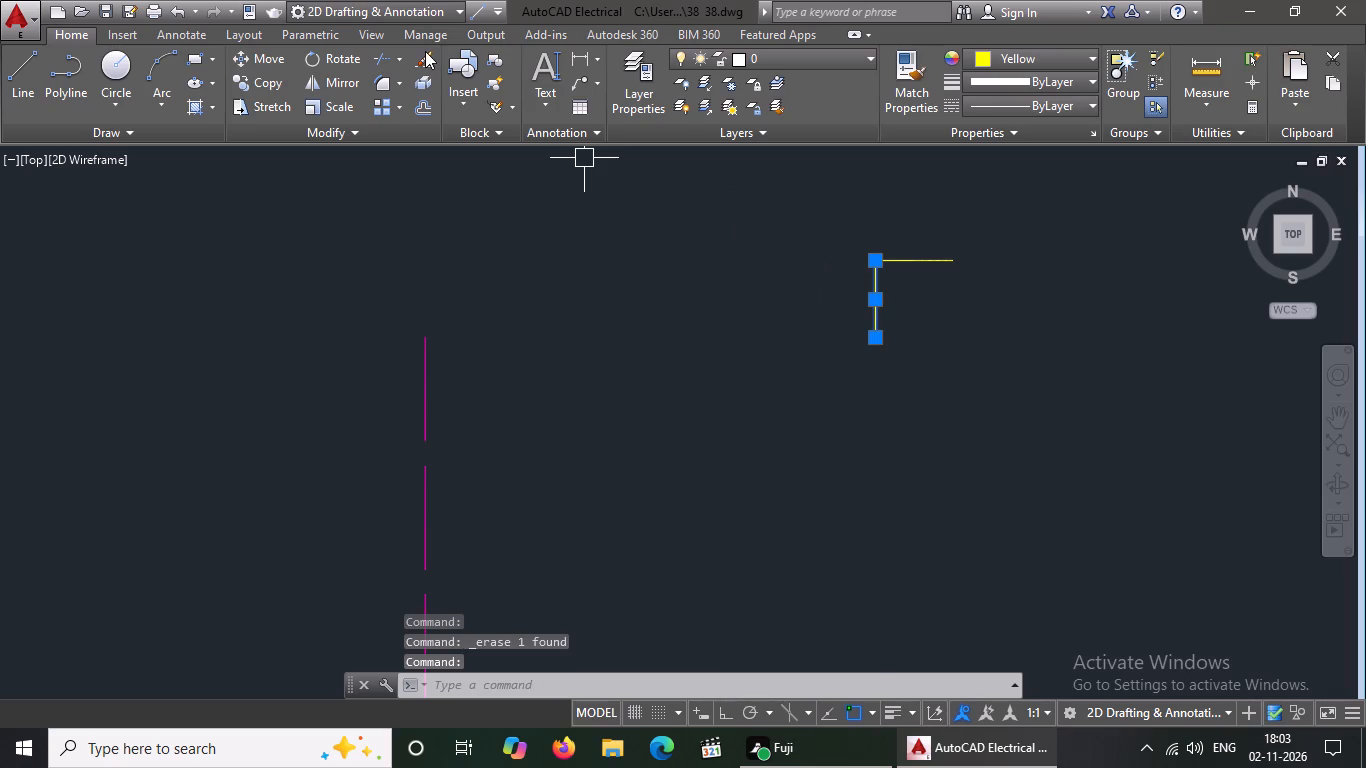
click(425, 51)
click(943, 254)
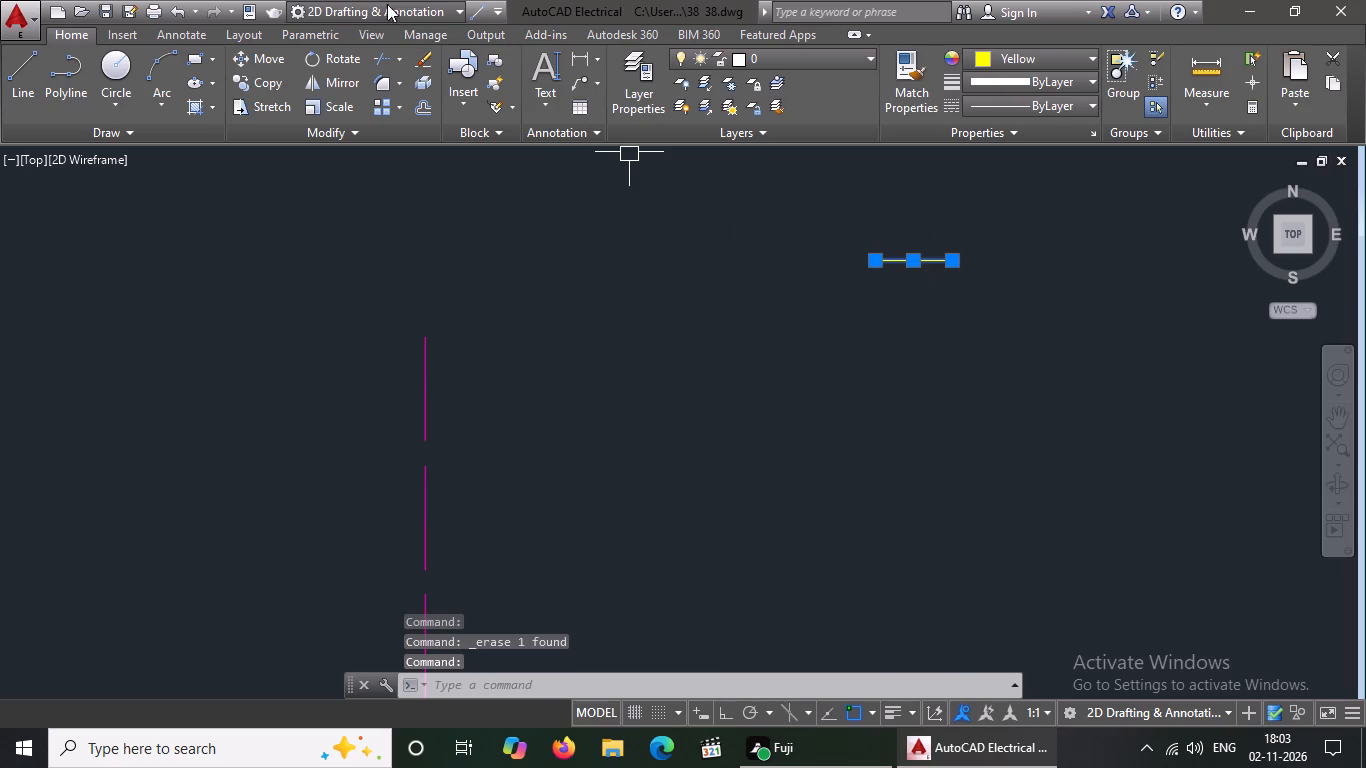
click(423, 57)
Delete the leftover dashed magenta vertical centreline of the removed beam.
click(423, 398)
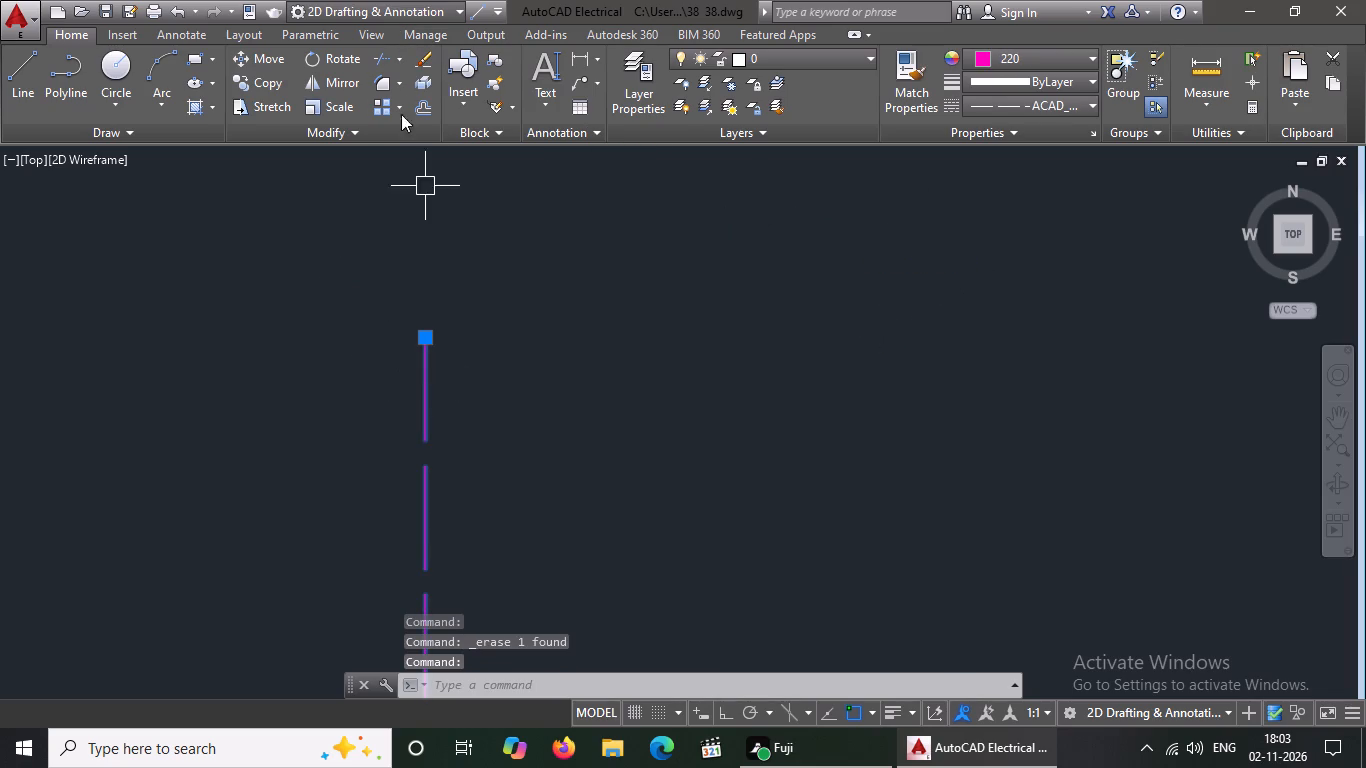
click(418, 55)
Delete the upper-left and upper-right magenta diagonals of the remaining beam plan's top-left corner column.
scroll(450, 322, down, 2)
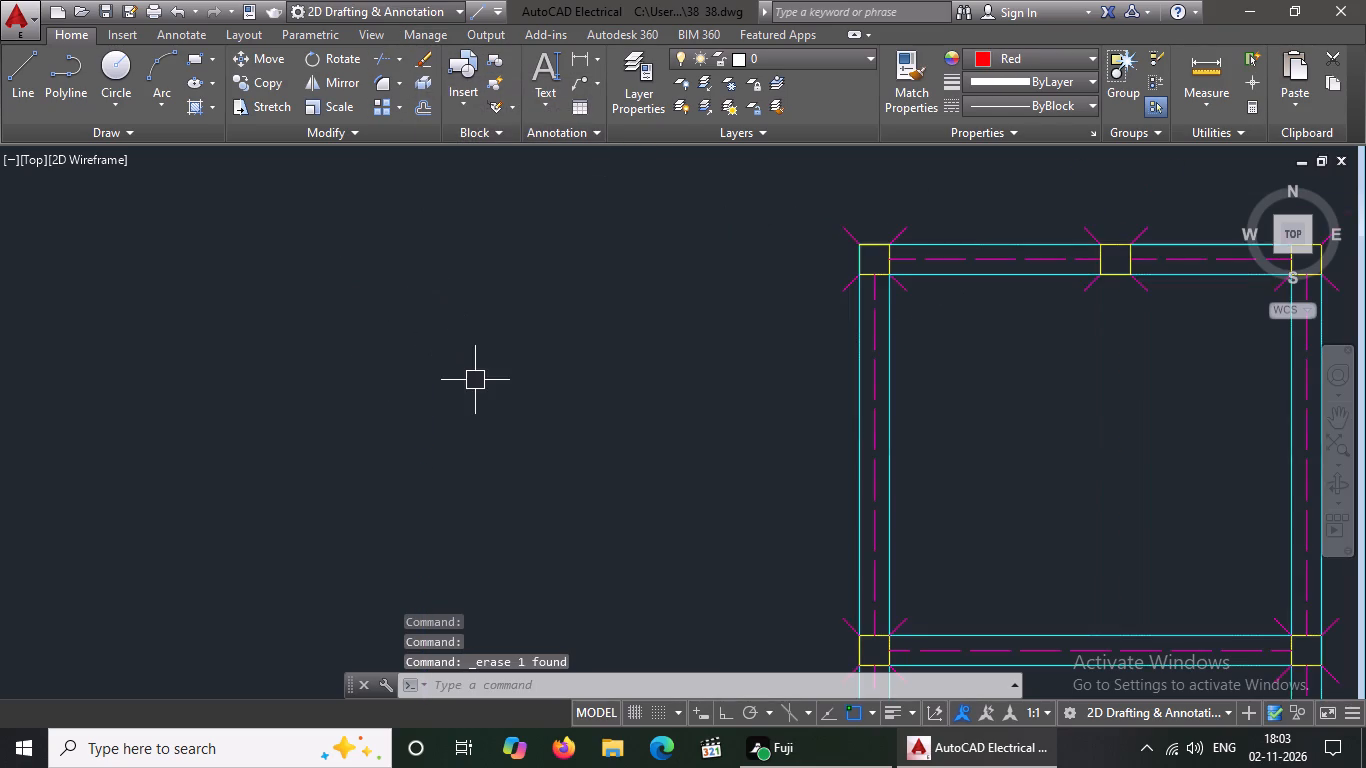
scroll(477, 386, down, 2)
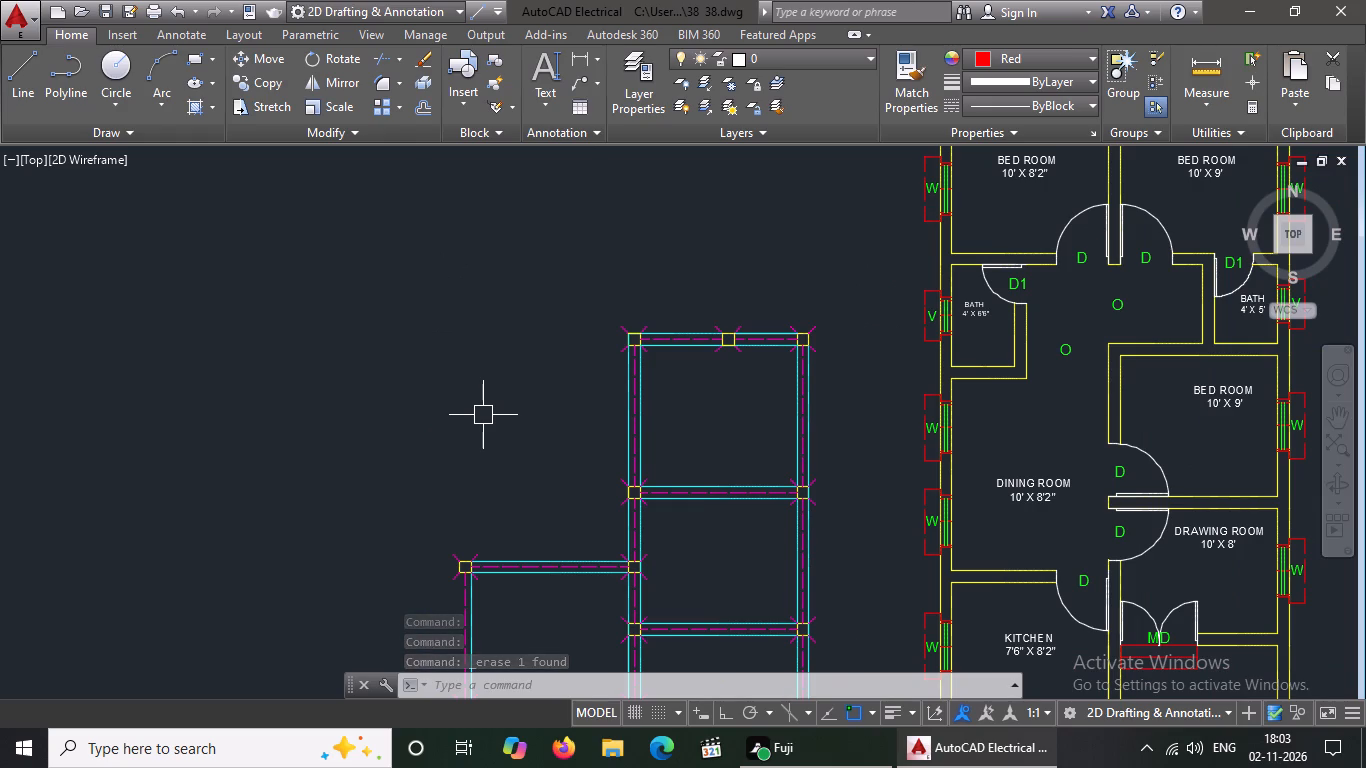
scroll(664, 332, up, 3)
click(598, 328)
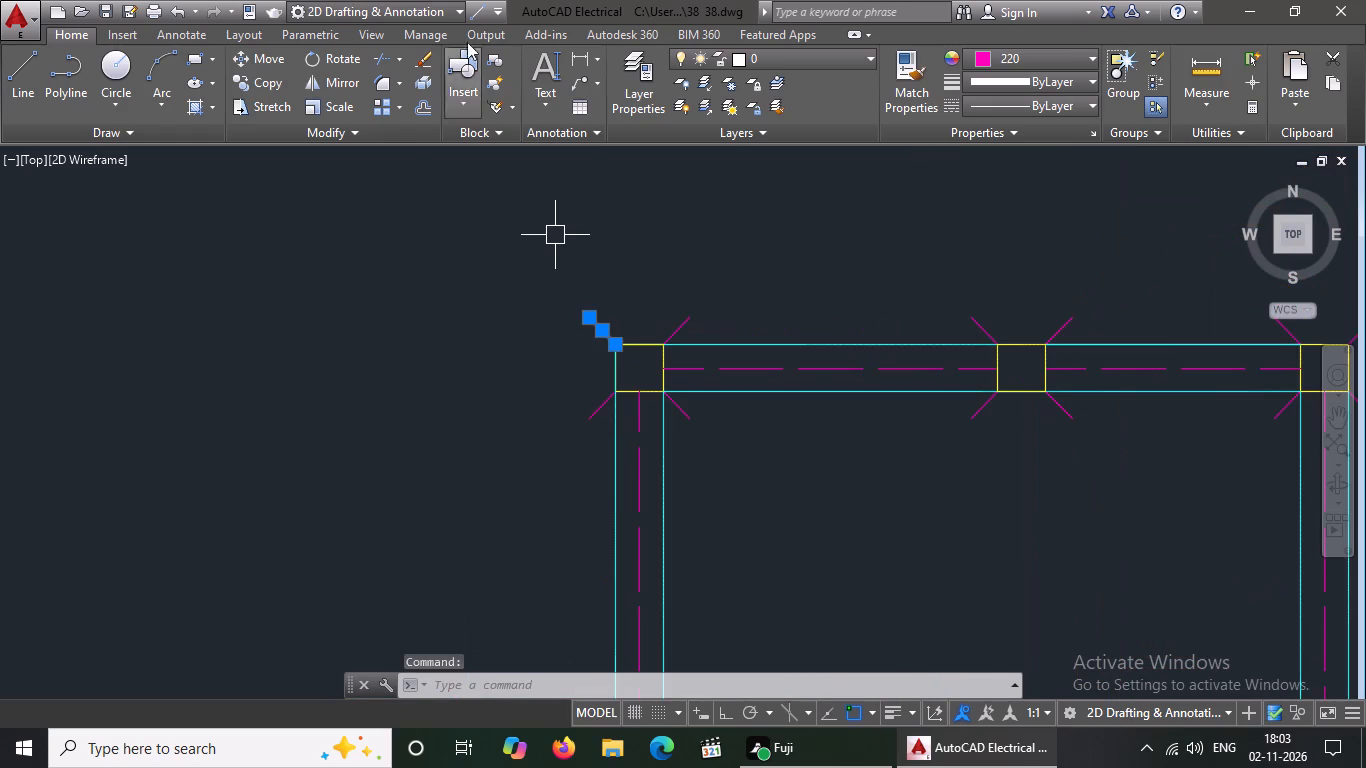
click(413, 50)
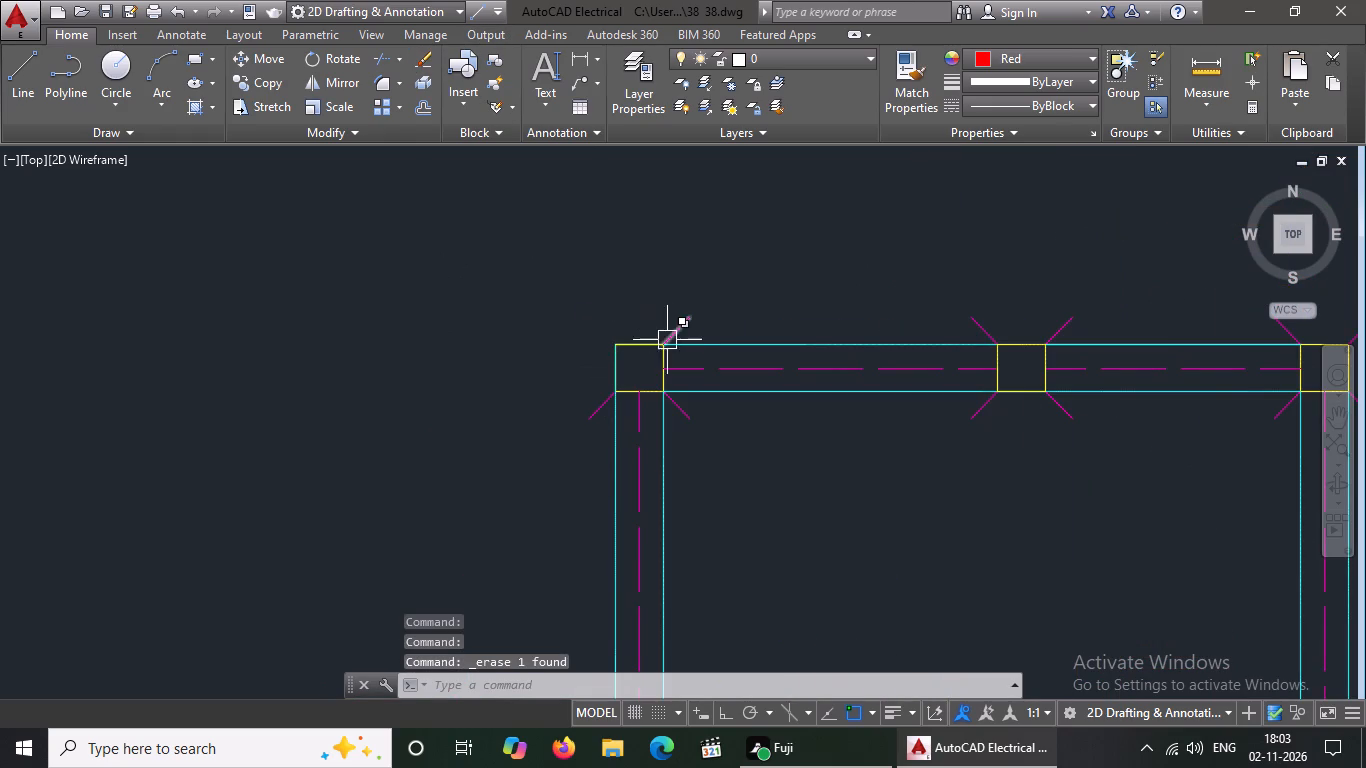
click(670, 333)
click(431, 58)
Delete the top-left corner column's yellow outline lines and its two lower magenta diagonals.
click(578, 311)
click(671, 381)
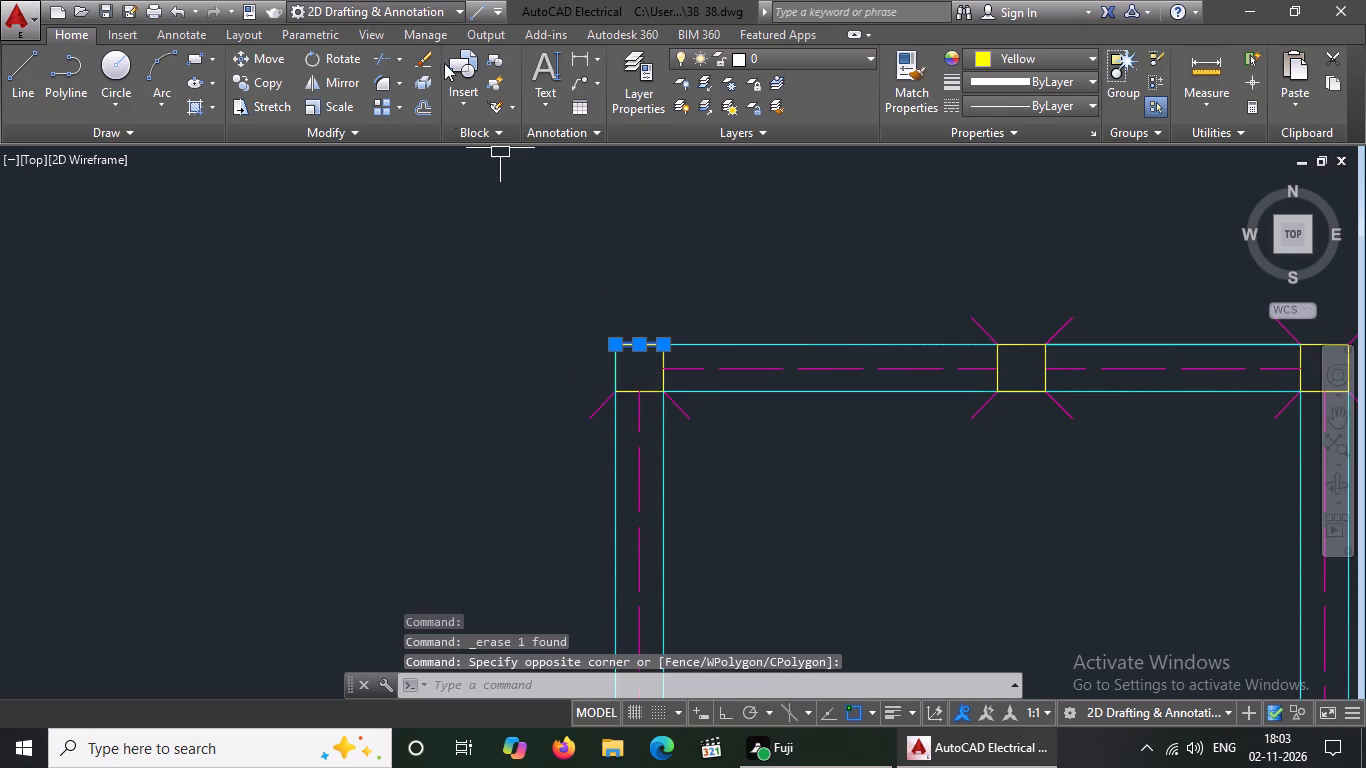
click(419, 53)
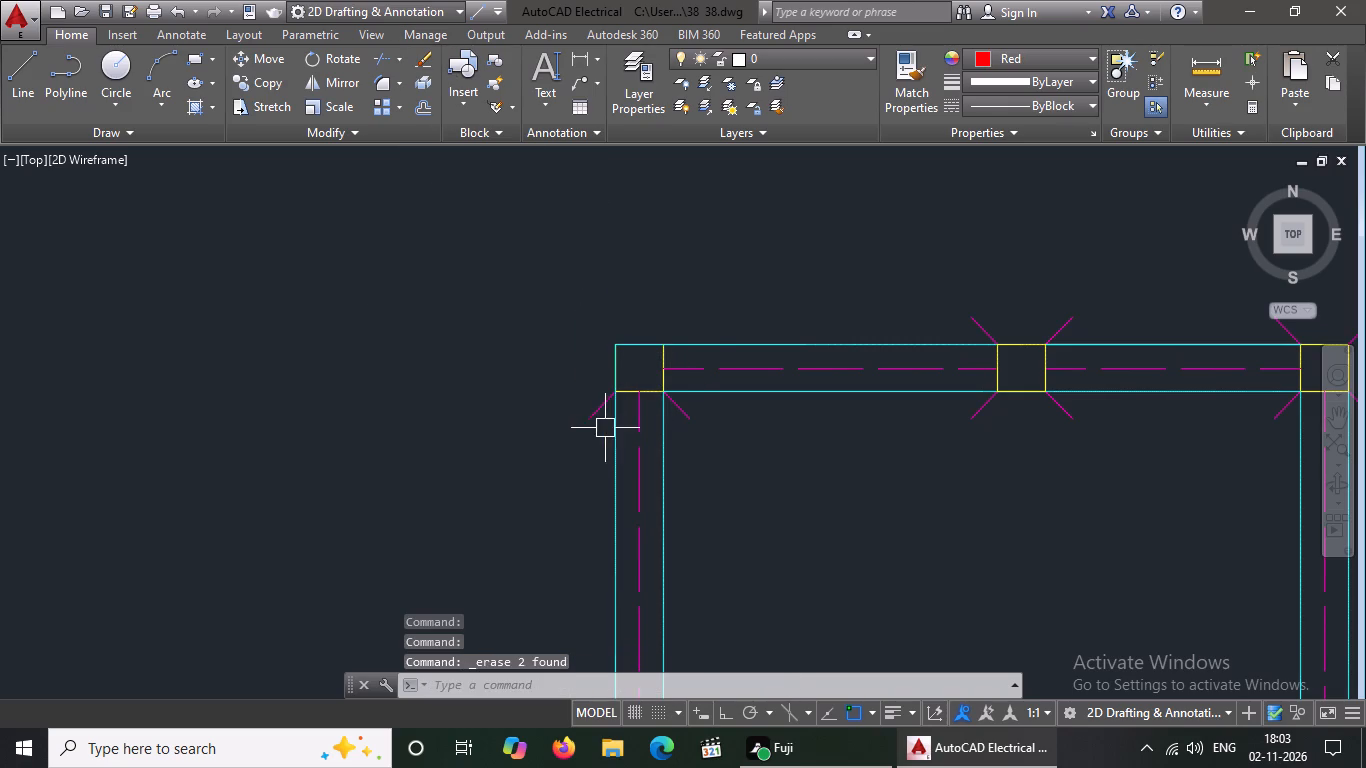
drag(596, 409, 594, 396)
click(421, 56)
drag(509, 289, 532, 298)
drag(681, 399, 671, 392)
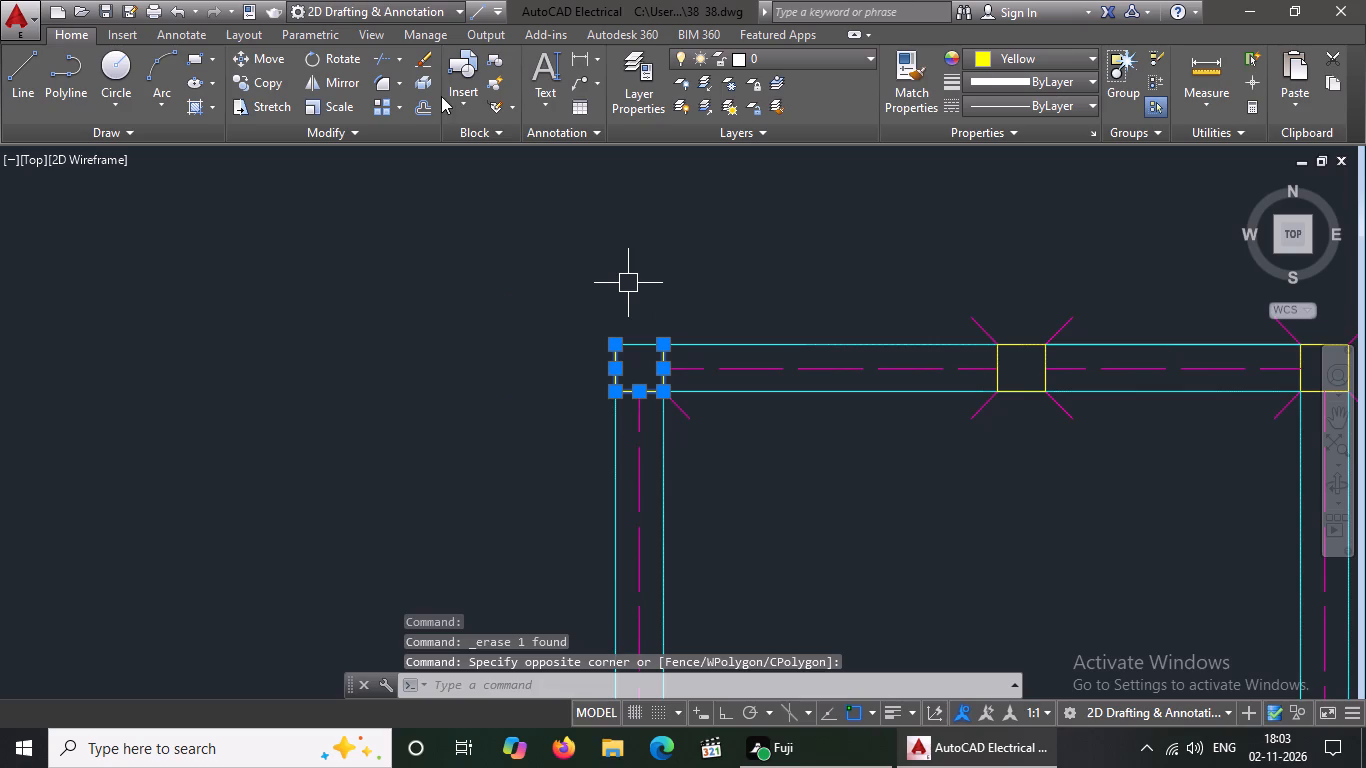
click(427, 51)
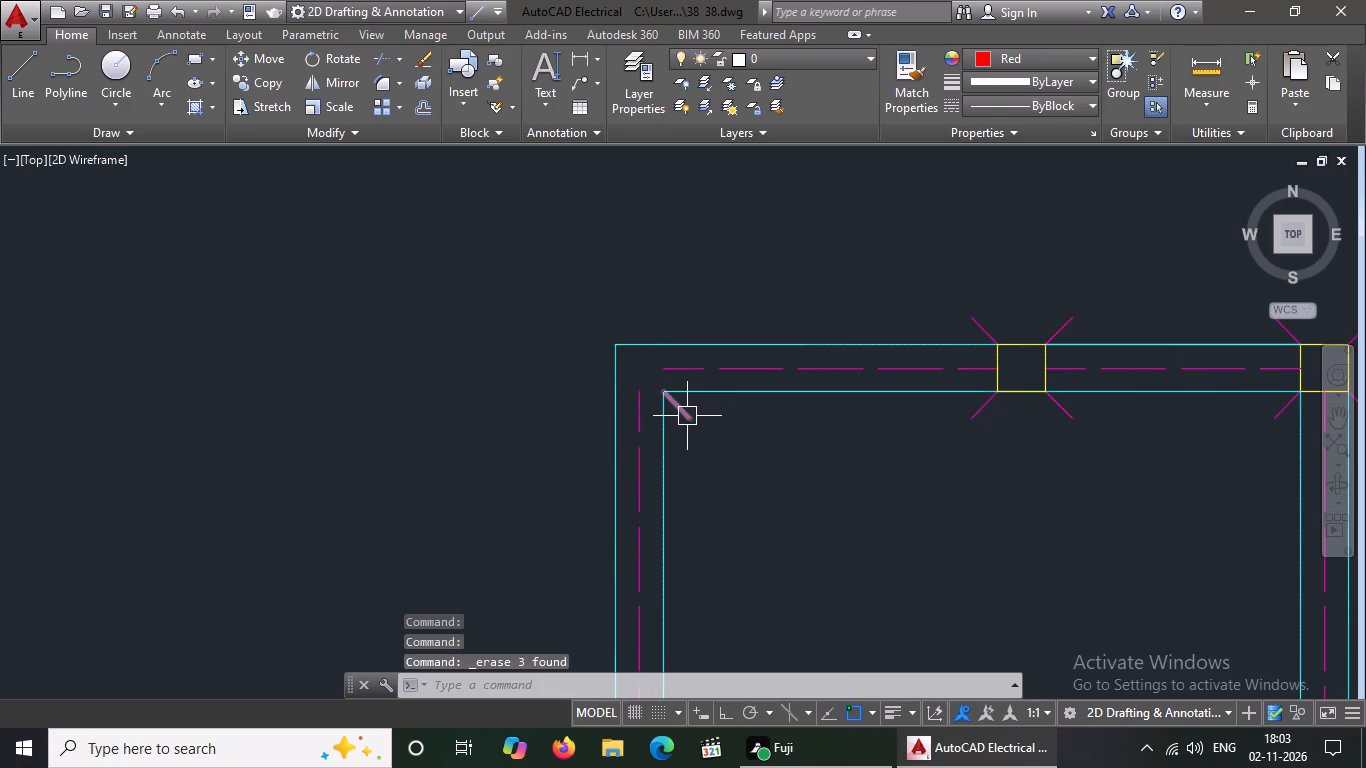
click(687, 416)
click(424, 64)
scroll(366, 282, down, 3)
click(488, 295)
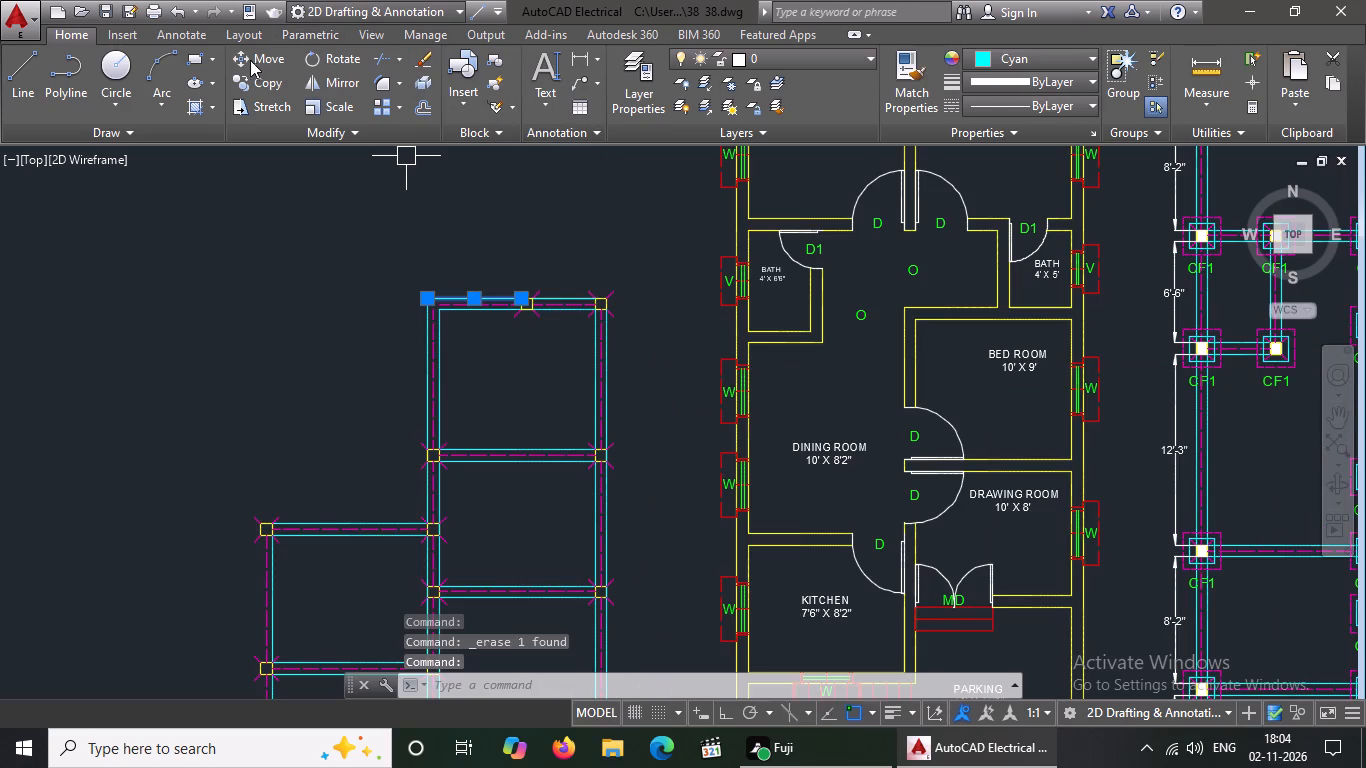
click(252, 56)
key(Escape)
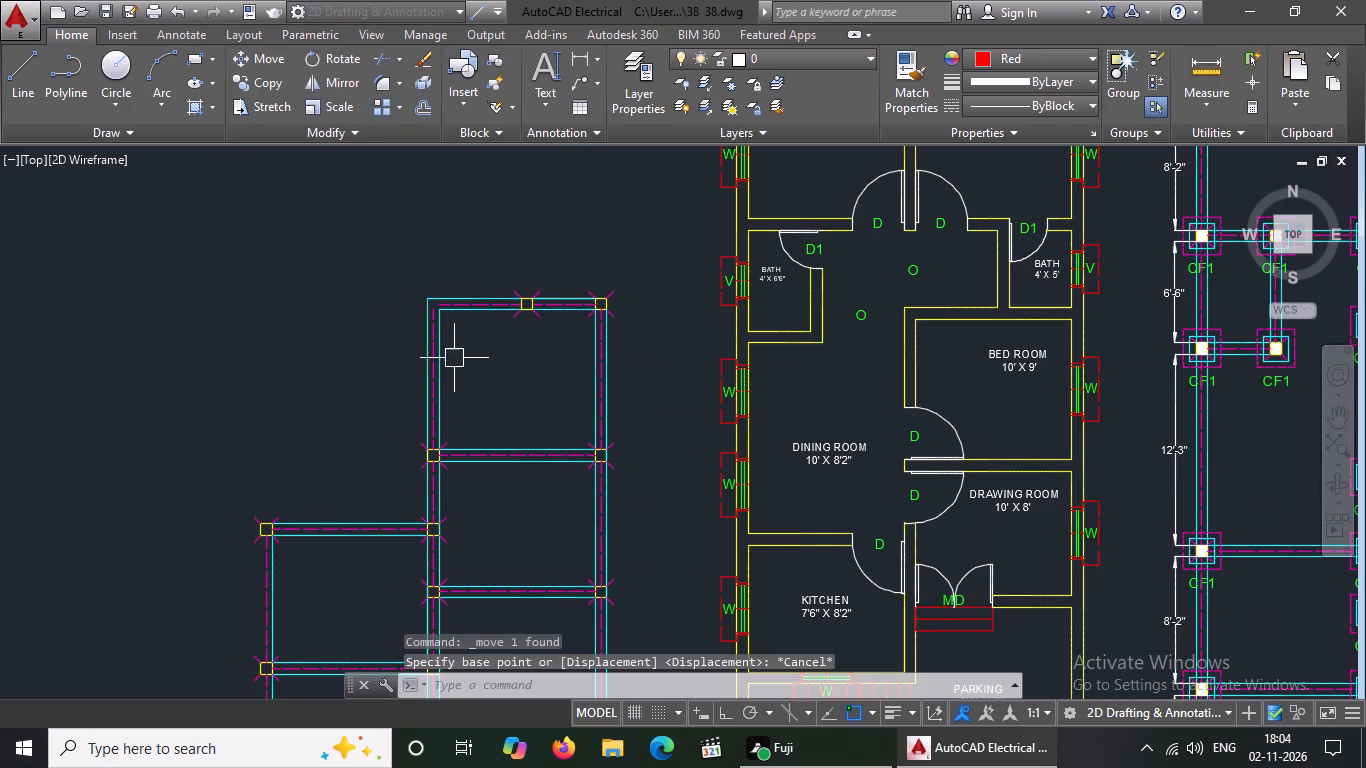
Delete the upper cyan edge and dashed magenta centreline of the top beam between the top-left corner and the middle column.
click(465, 295)
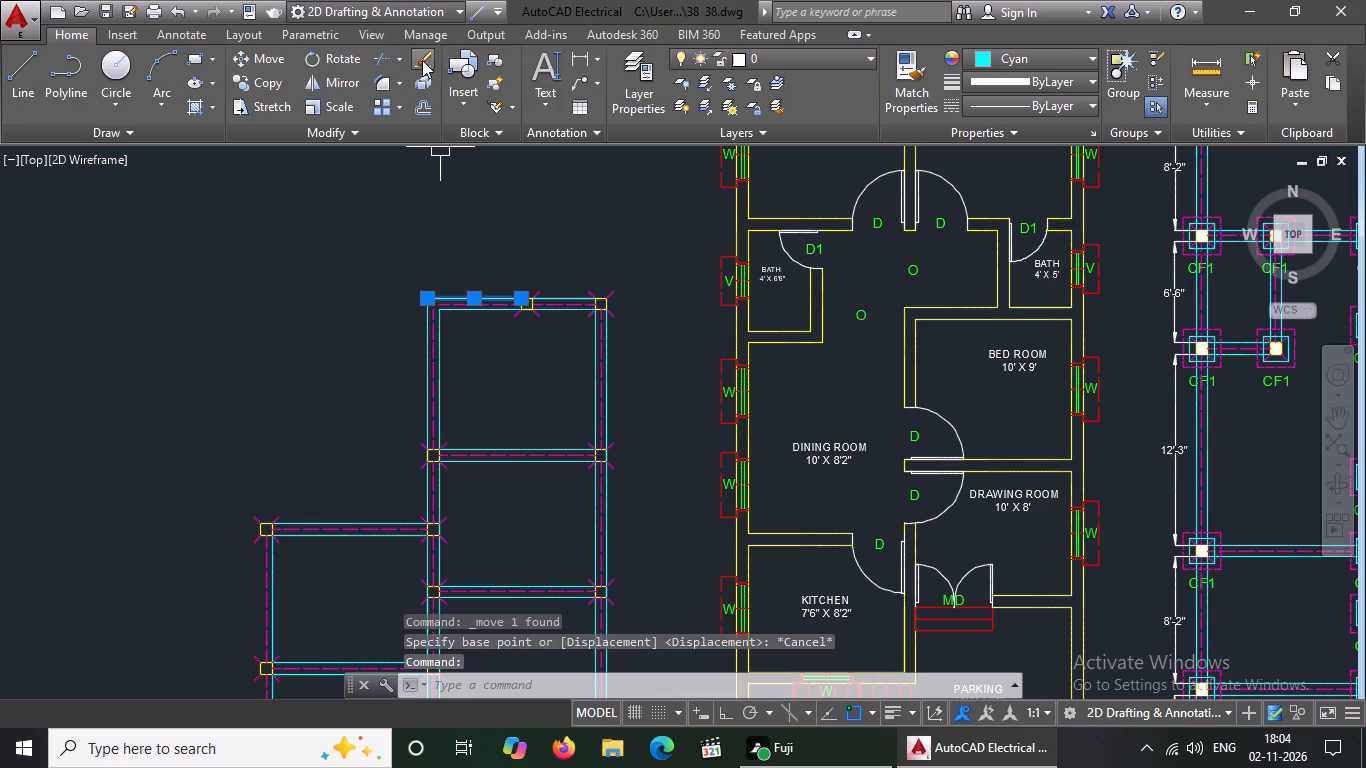
click(422, 57)
click(455, 312)
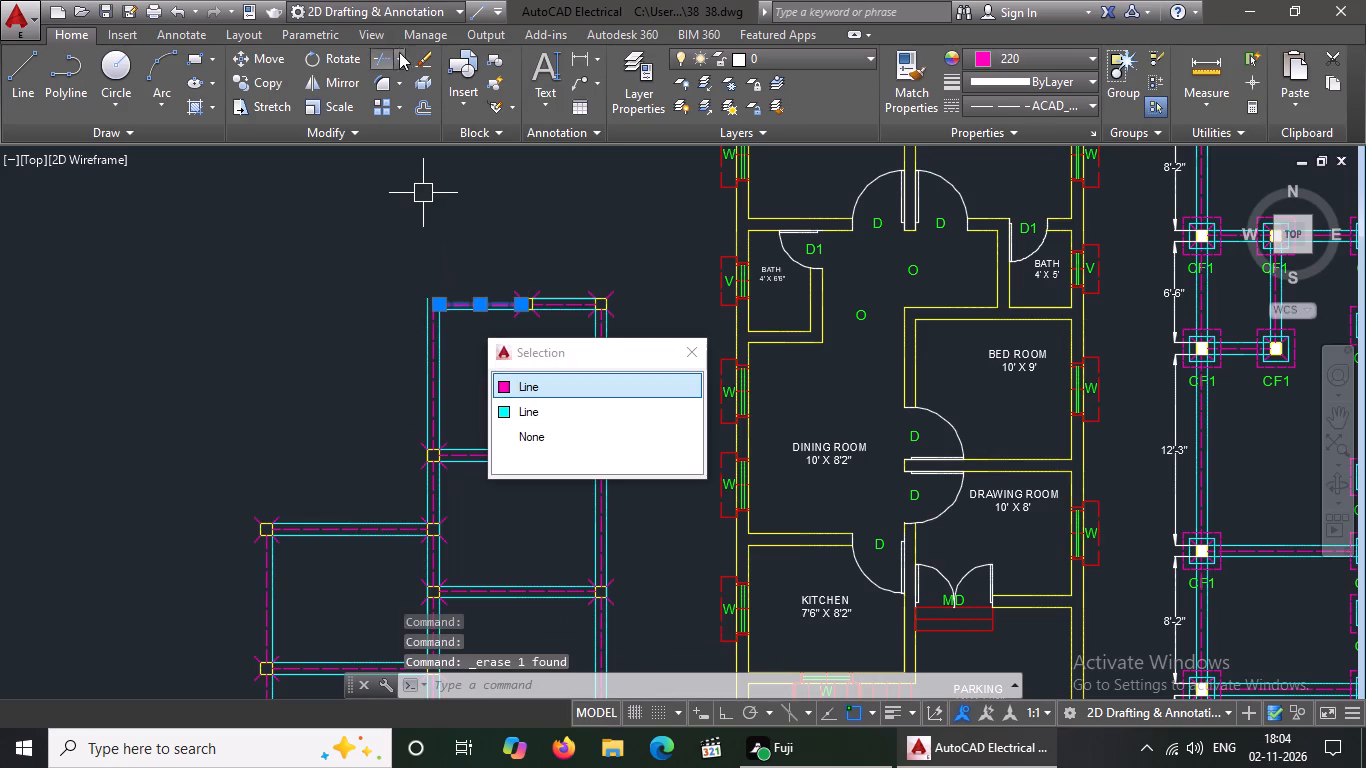
click(424, 65)
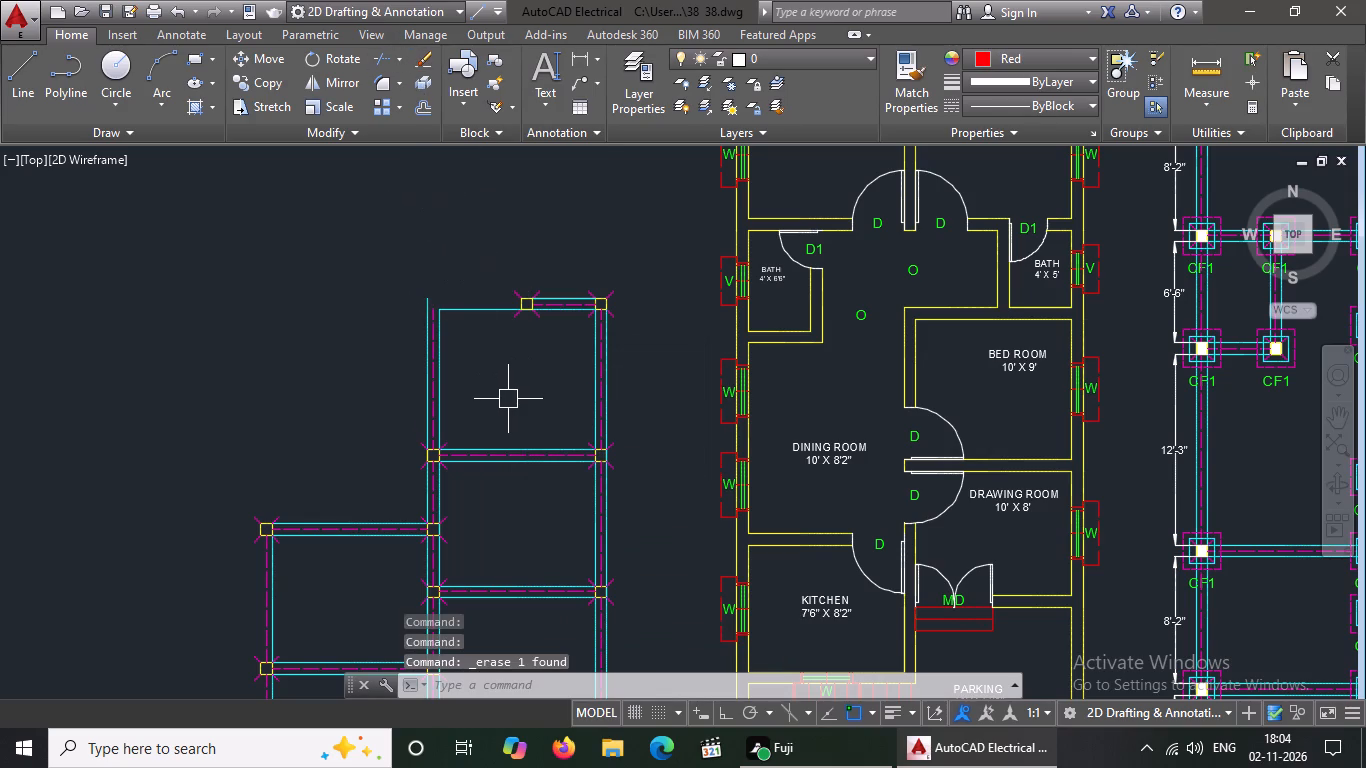
key(Escape)
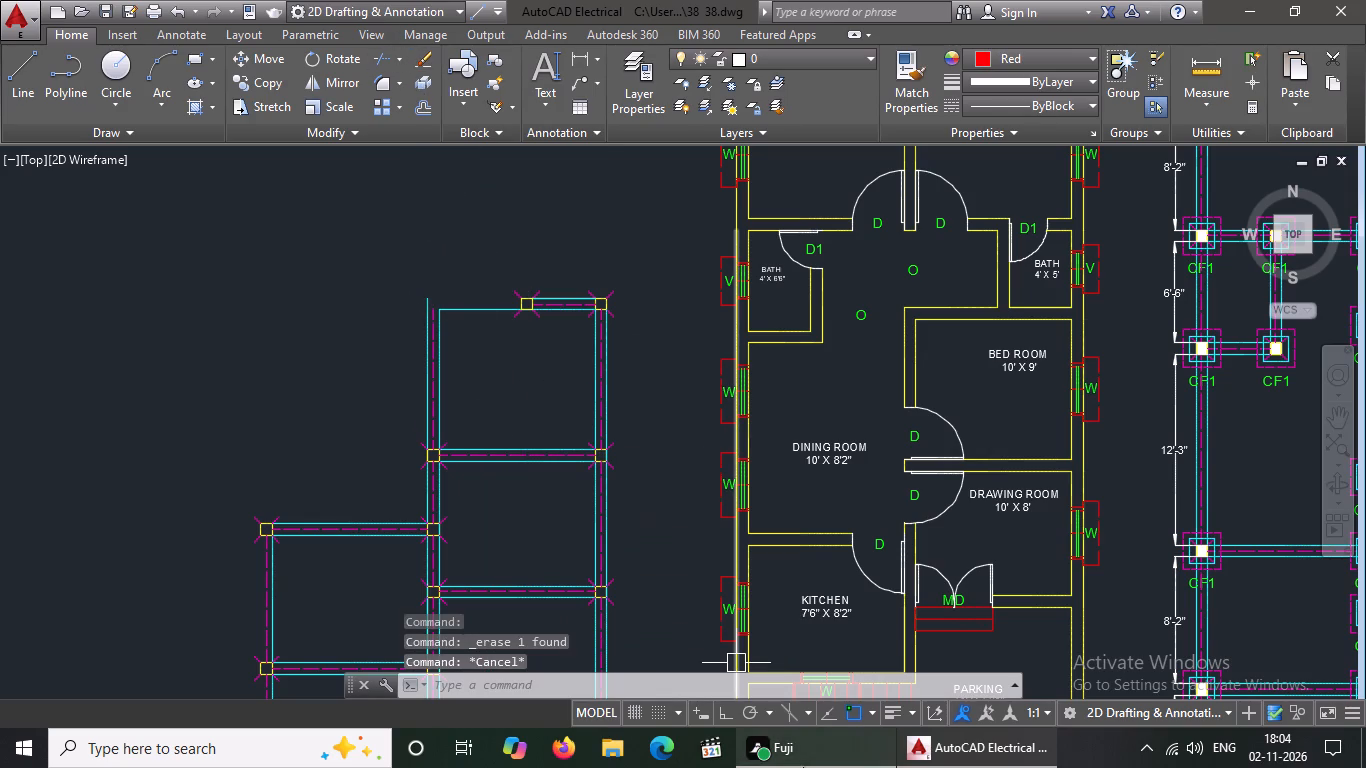
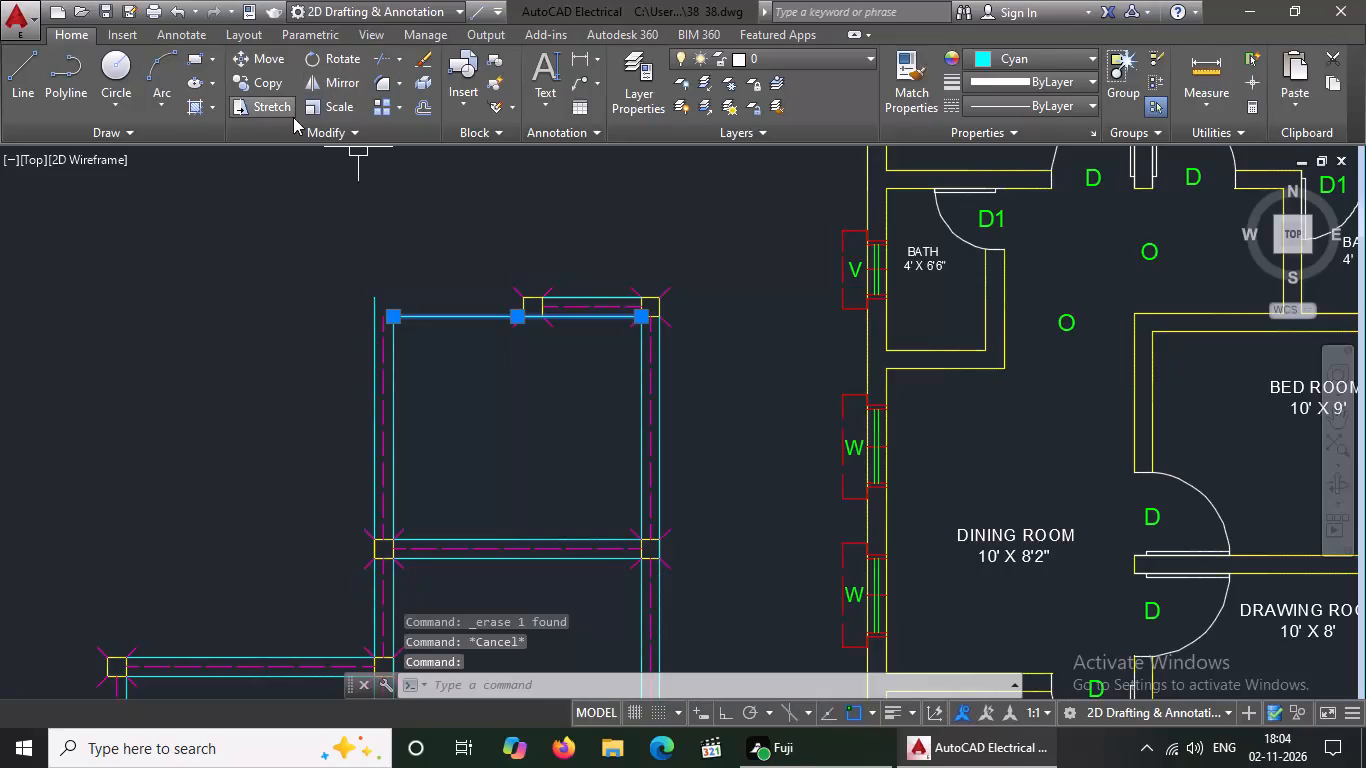
Delete the lower cyan edge of the top beam that started at the removed top-left corner column.
click(421, 52)
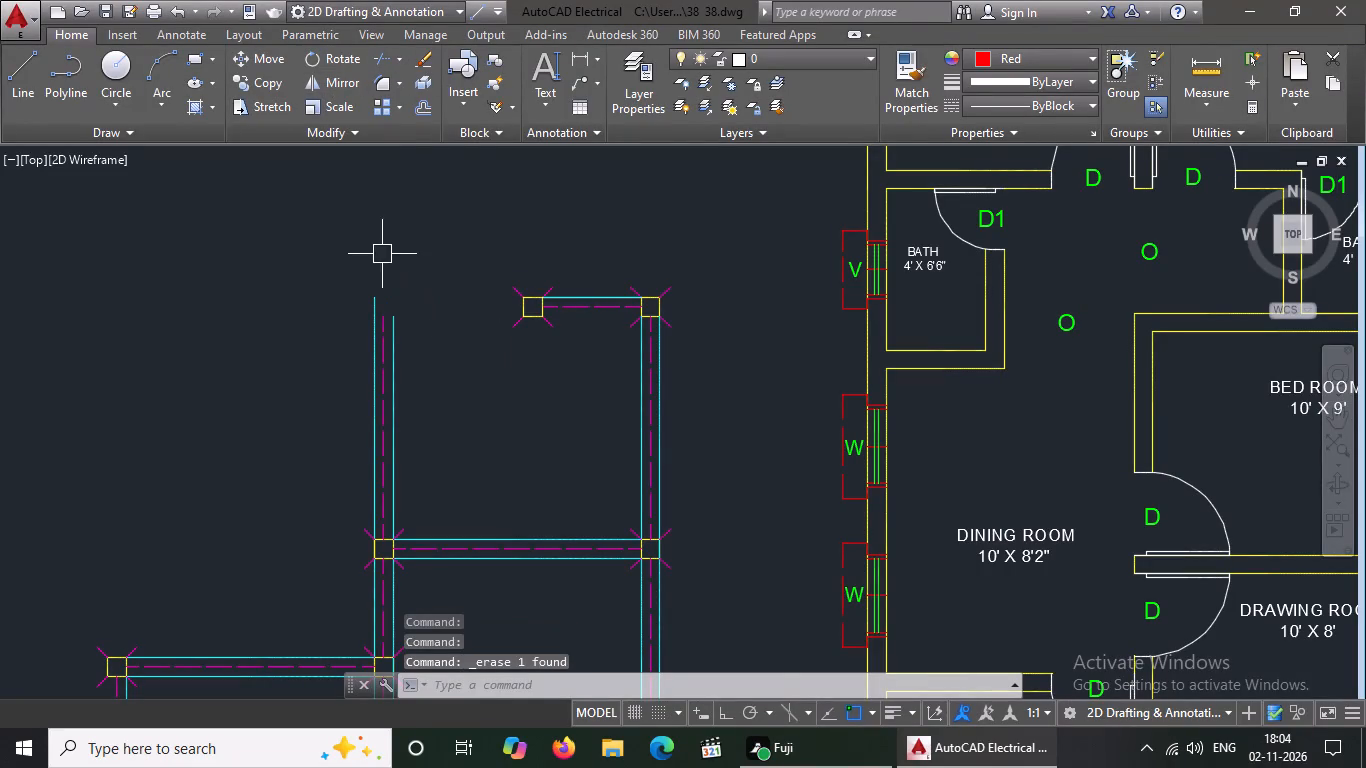
Delete the top row's middle column and top-right corner column, including their yellow outlines and magenta diagonals.
drag(418, 241, 439, 255)
click(582, 389)
key(Delete)
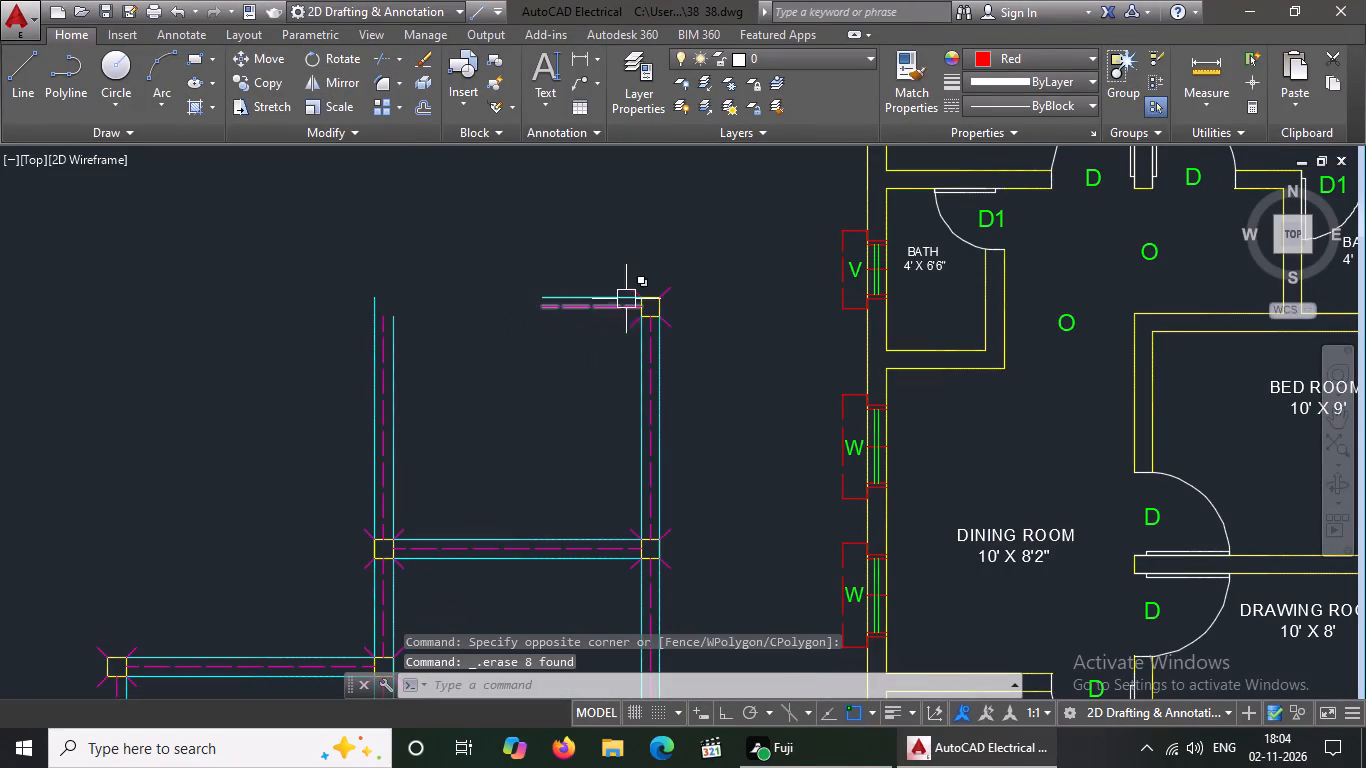
click(610, 236)
click(739, 384)
key(Delete)
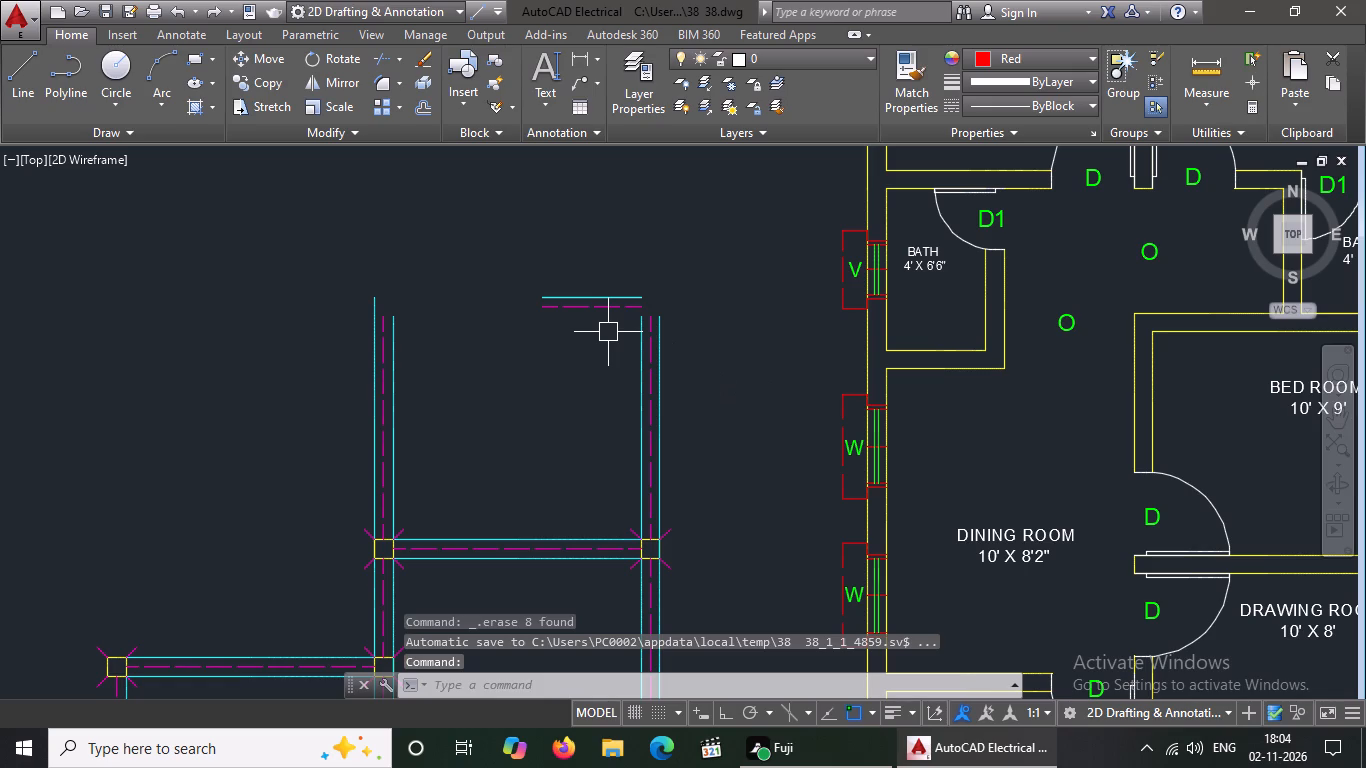
Delete the short top beam's dashed magenta centreline, its cyan edge and the overlapping line beneath that edge.
click(575, 314)
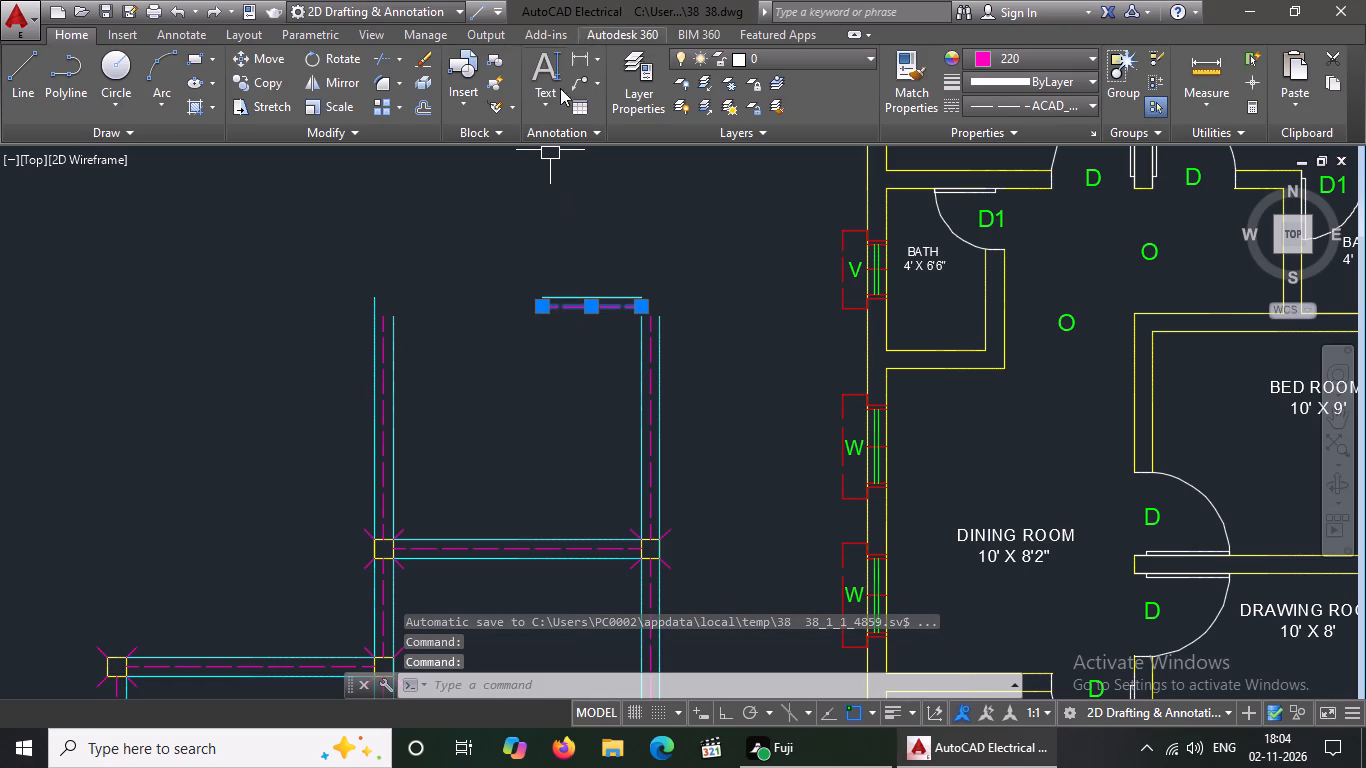
click(412, 64)
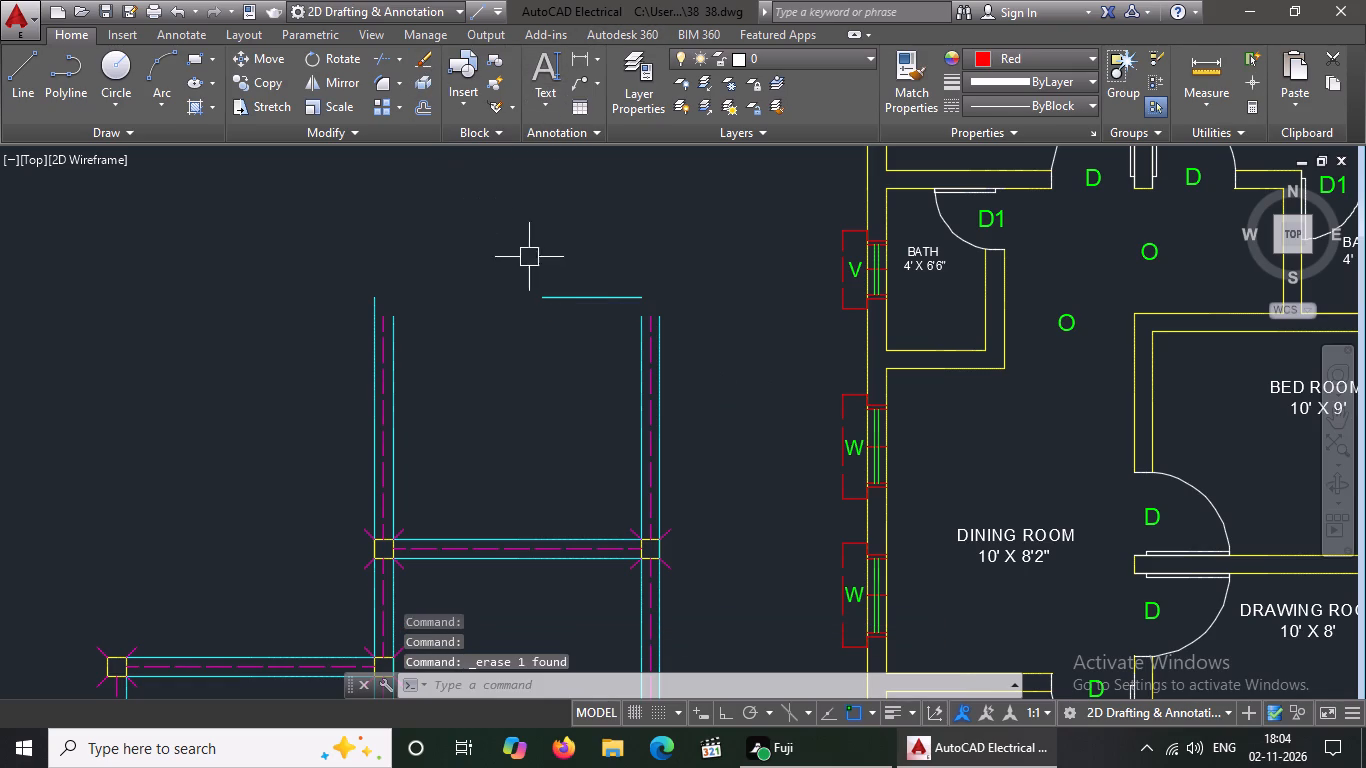
click(560, 297)
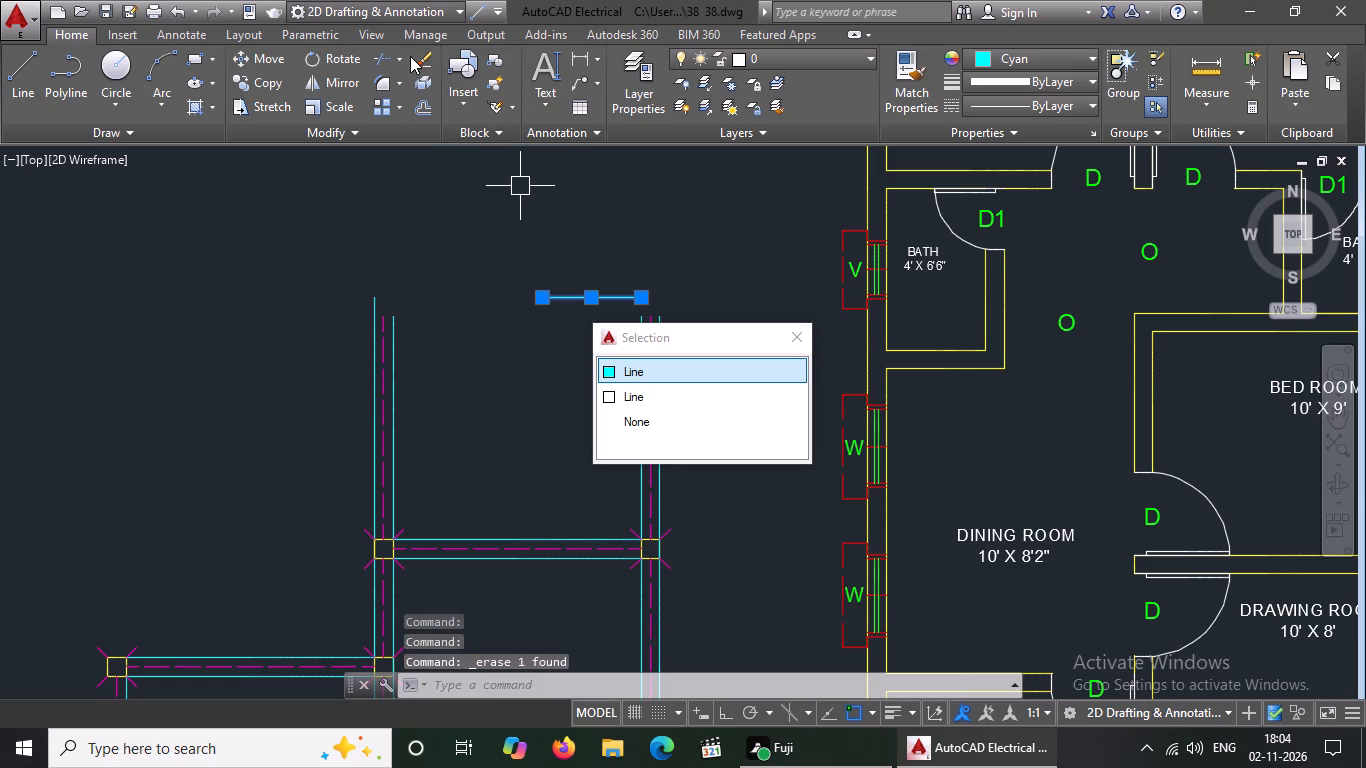
click(413, 55)
click(596, 301)
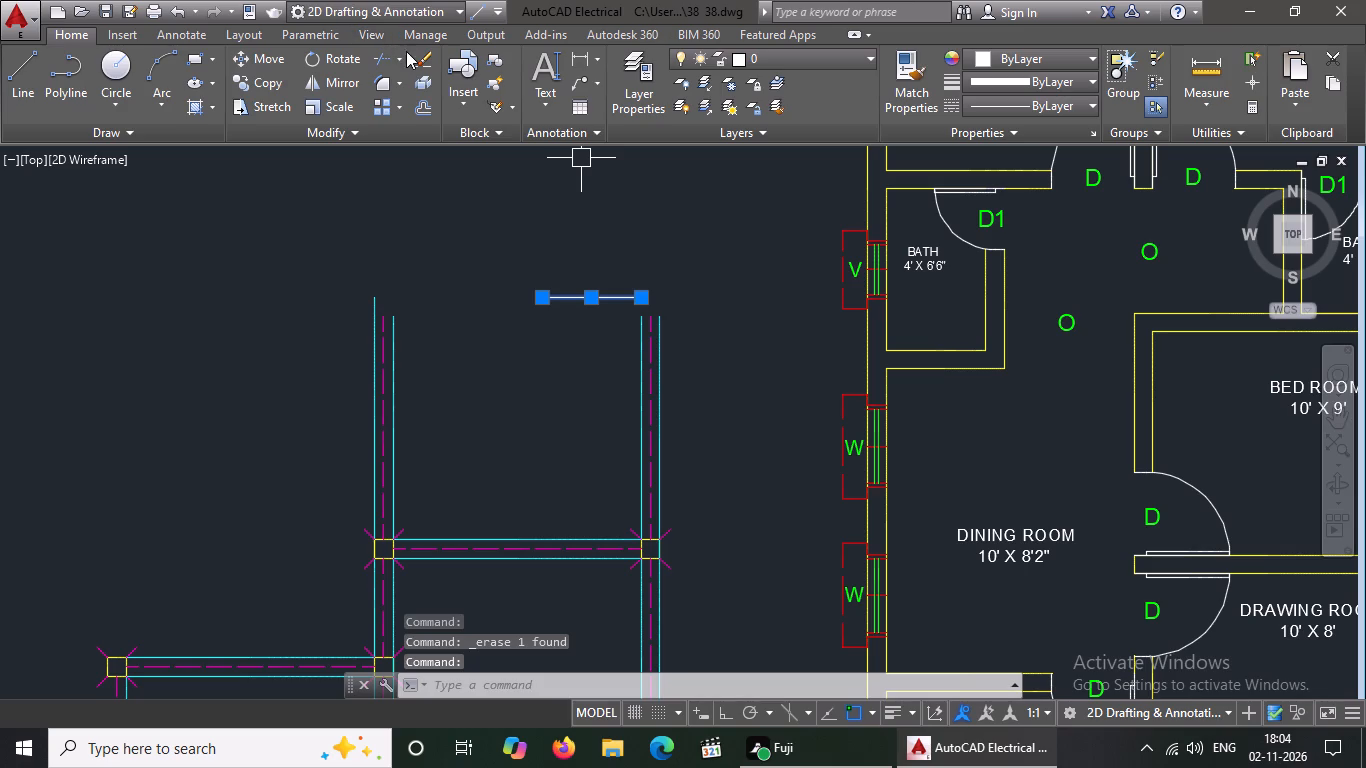
click(420, 56)
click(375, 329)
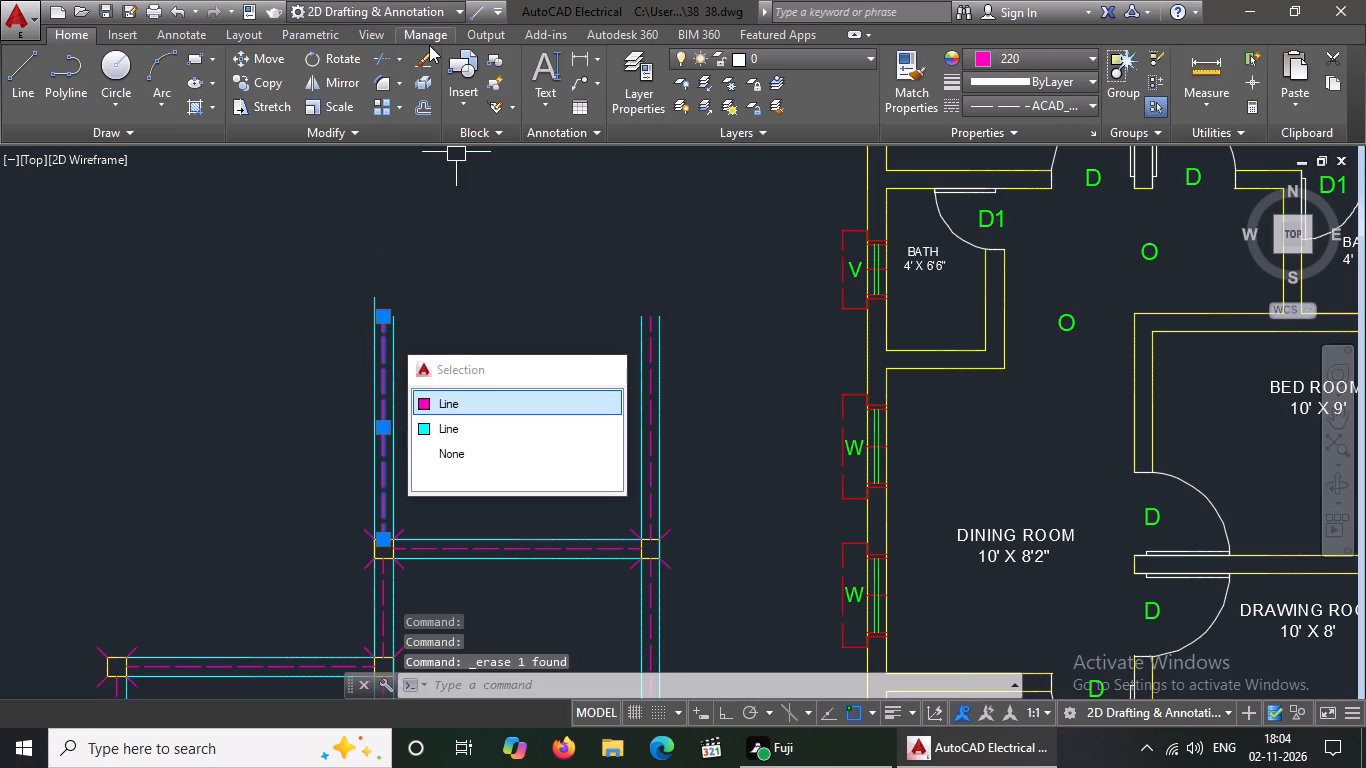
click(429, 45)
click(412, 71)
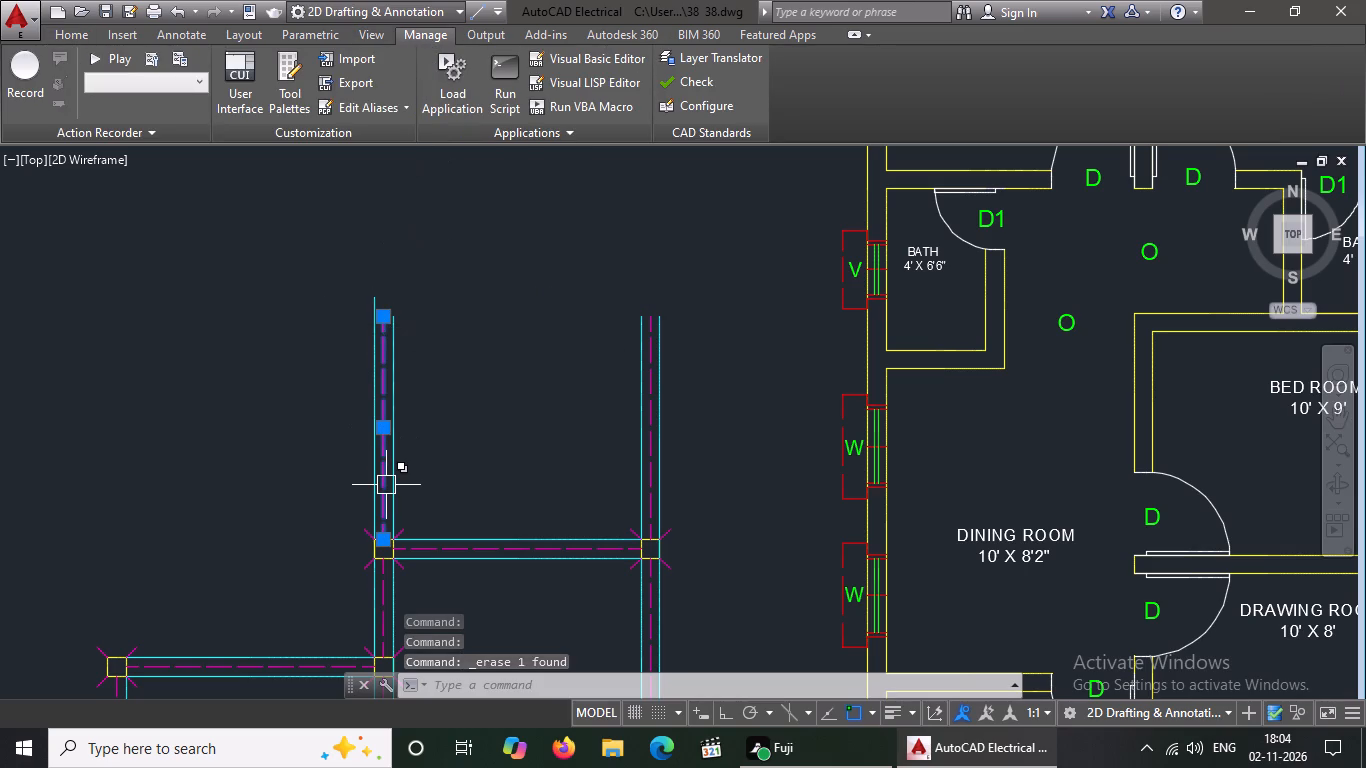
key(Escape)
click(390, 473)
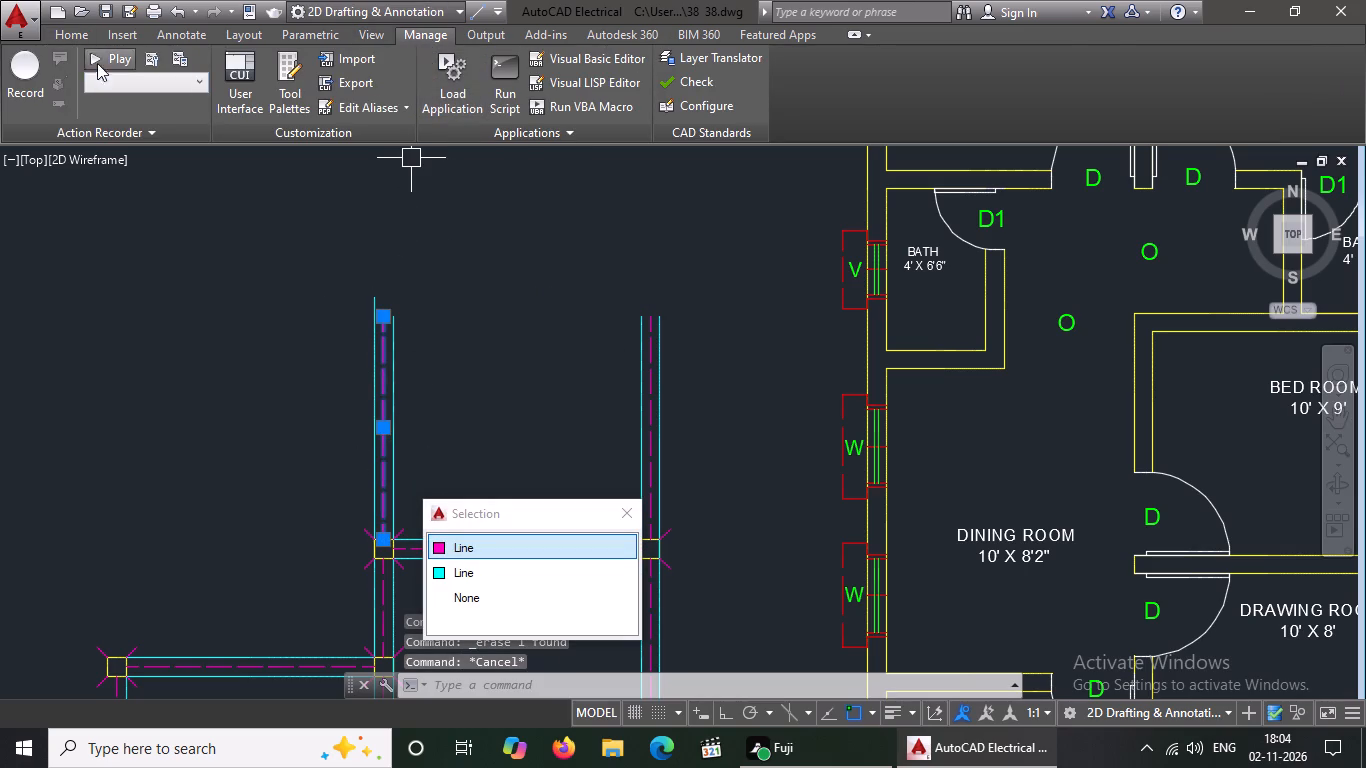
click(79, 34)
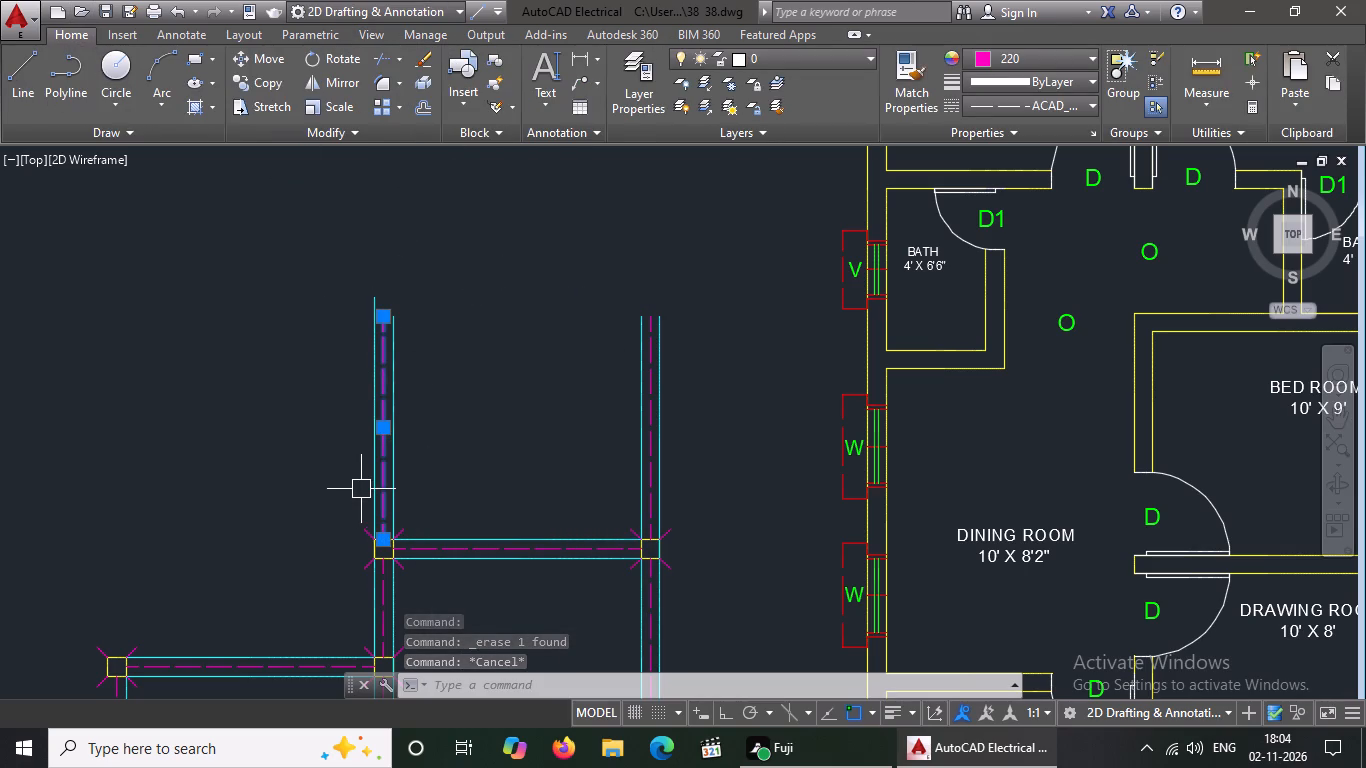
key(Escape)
Delete the dashed magenta centreline and both cyan edges of the left vertical beam below the removed top-left column.
click(378, 422)
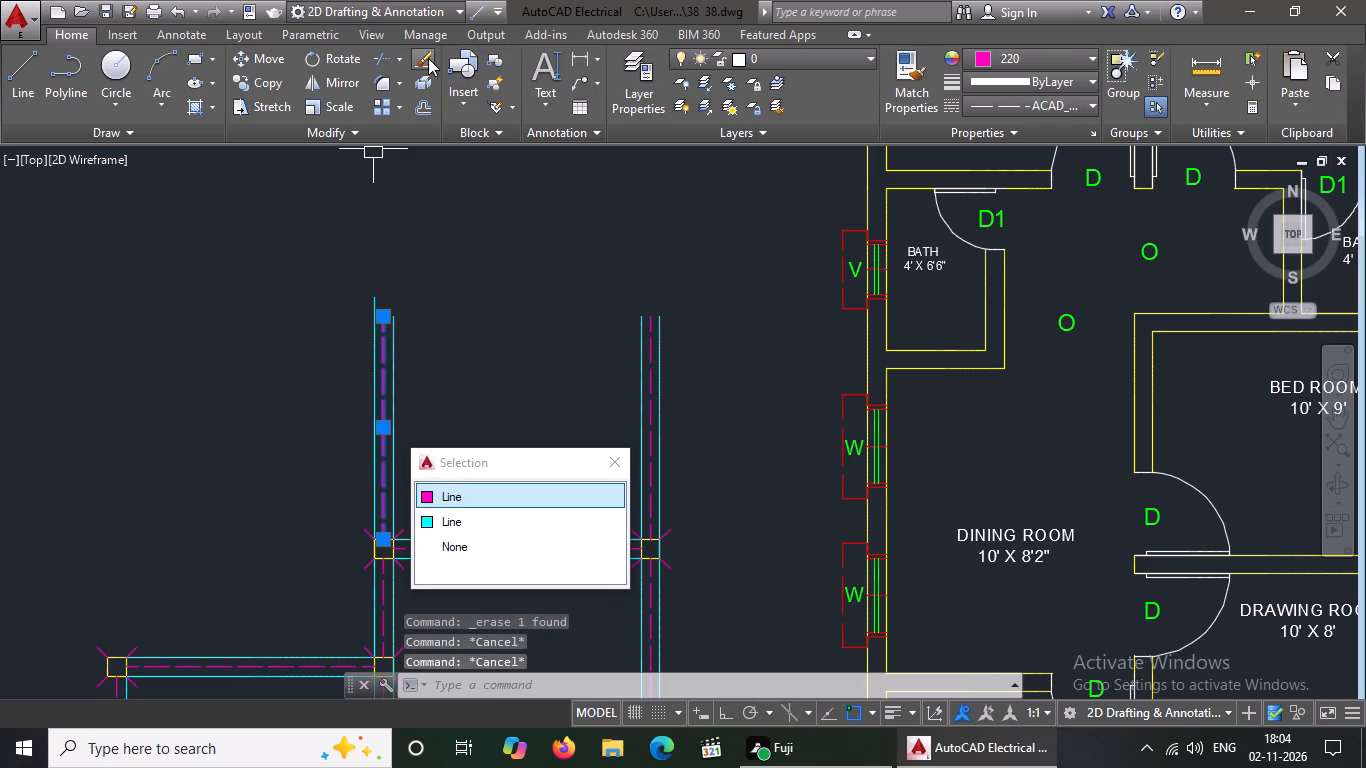
click(428, 58)
click(387, 427)
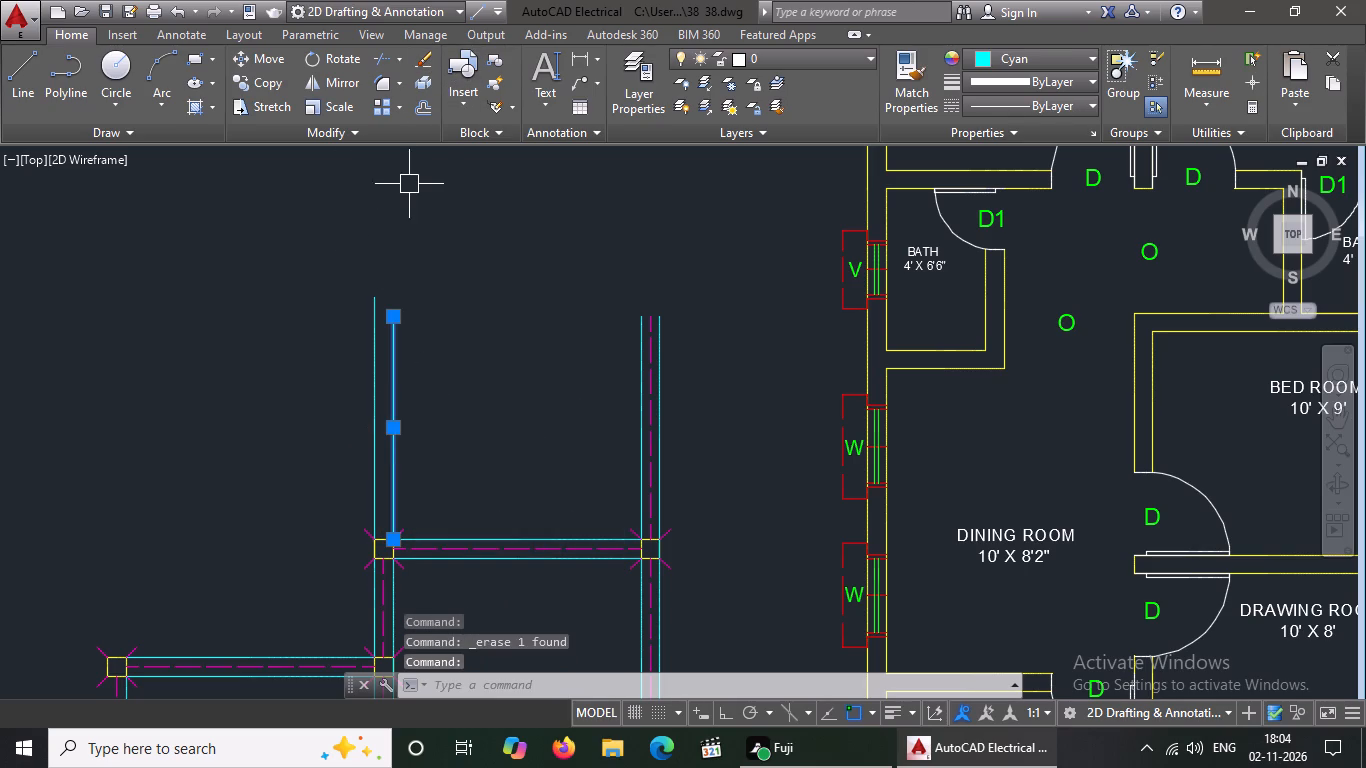
click(432, 55)
click(361, 396)
click(374, 376)
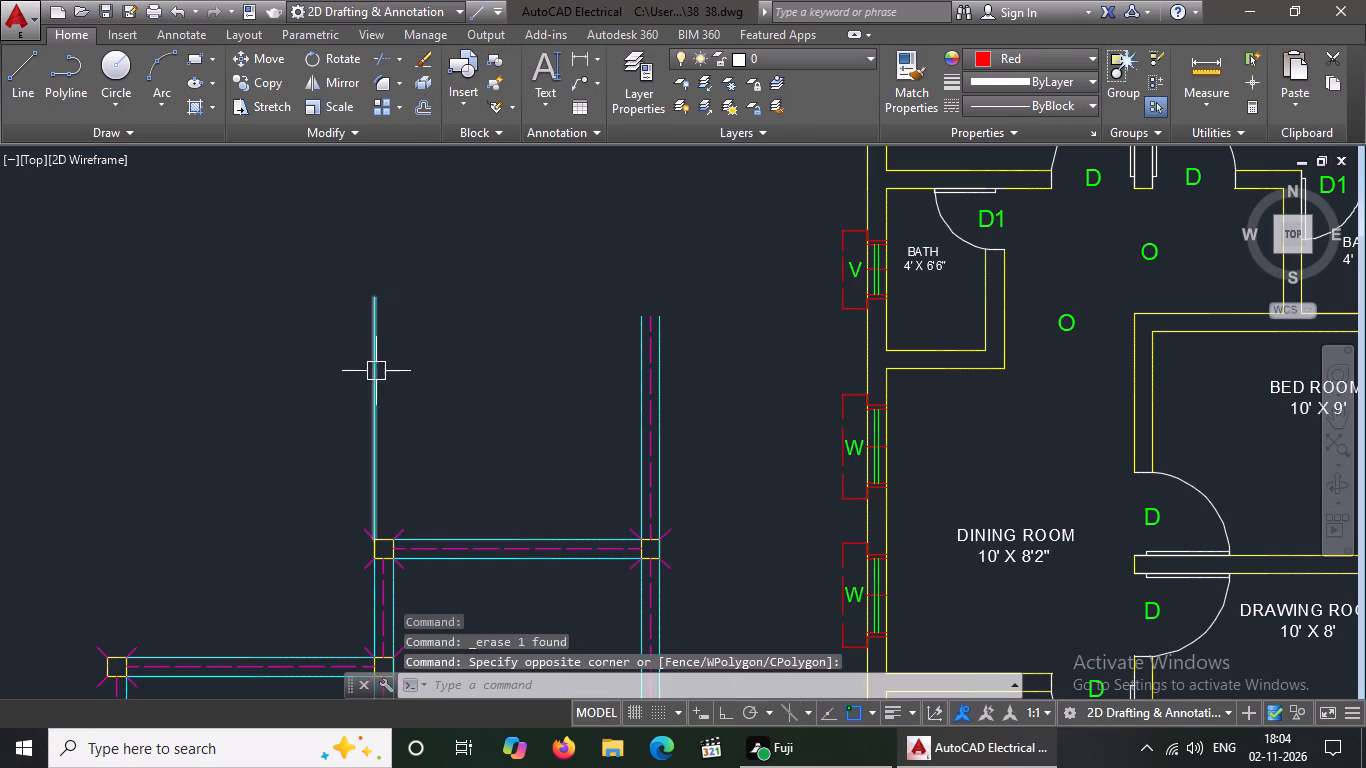
click(378, 363)
click(419, 59)
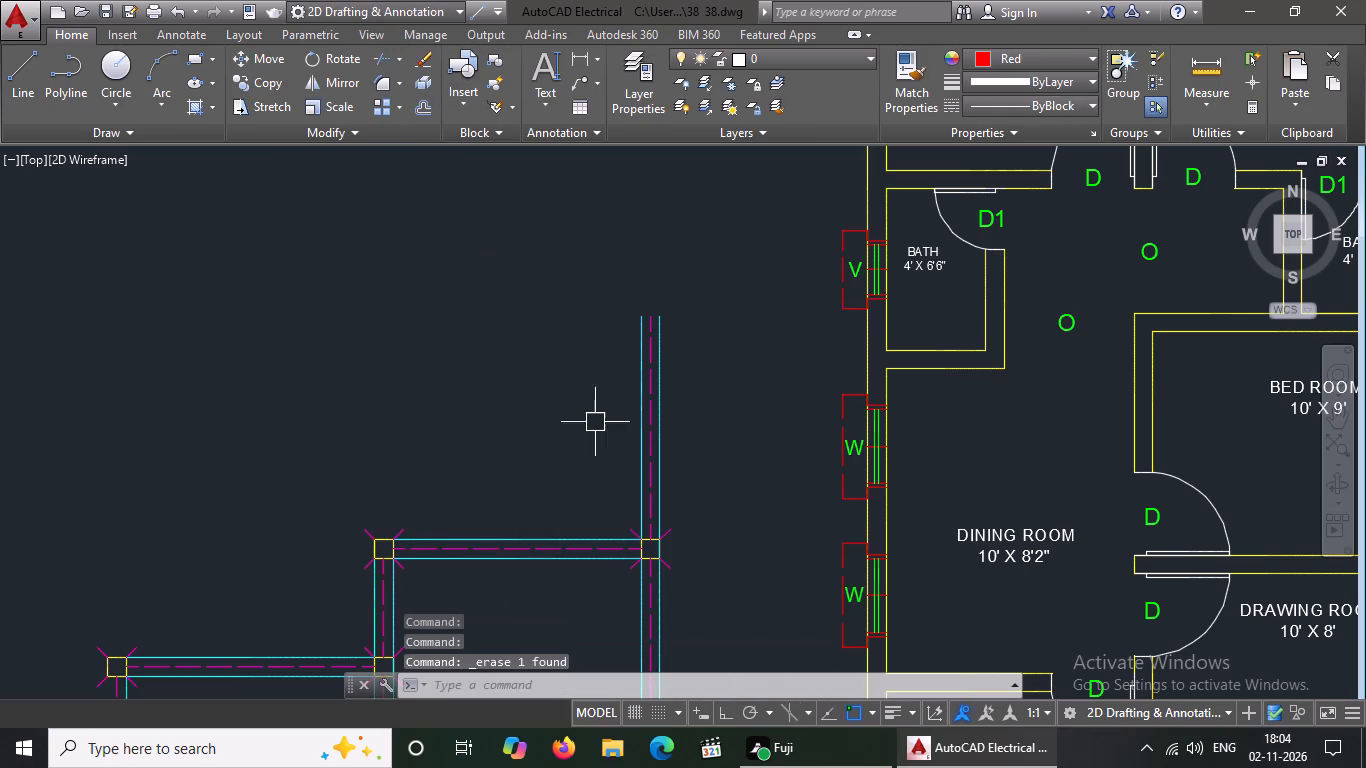
Delete both cyan edges and the dashed magenta centreline of the right vertical beam below the removed top-right column.
click(638, 389)
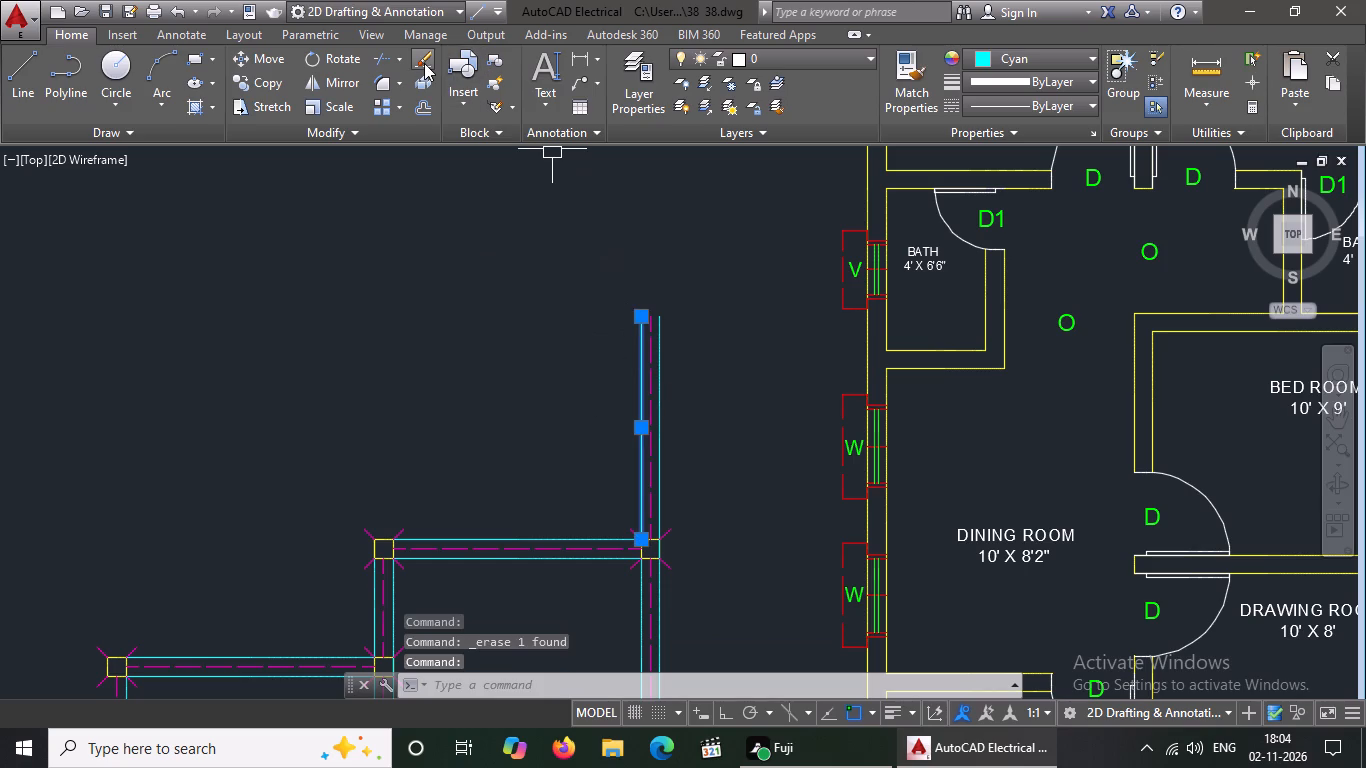
click(424, 63)
click(652, 441)
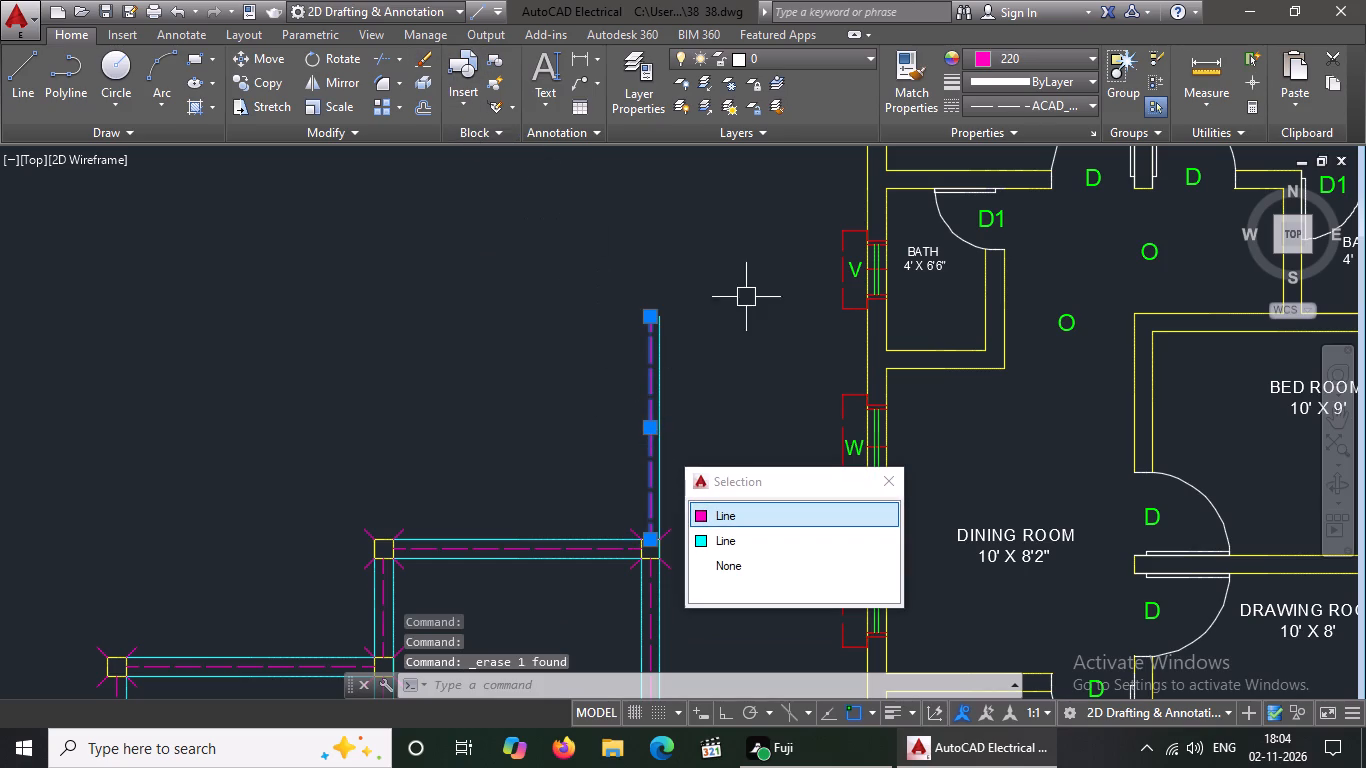
click(424, 55)
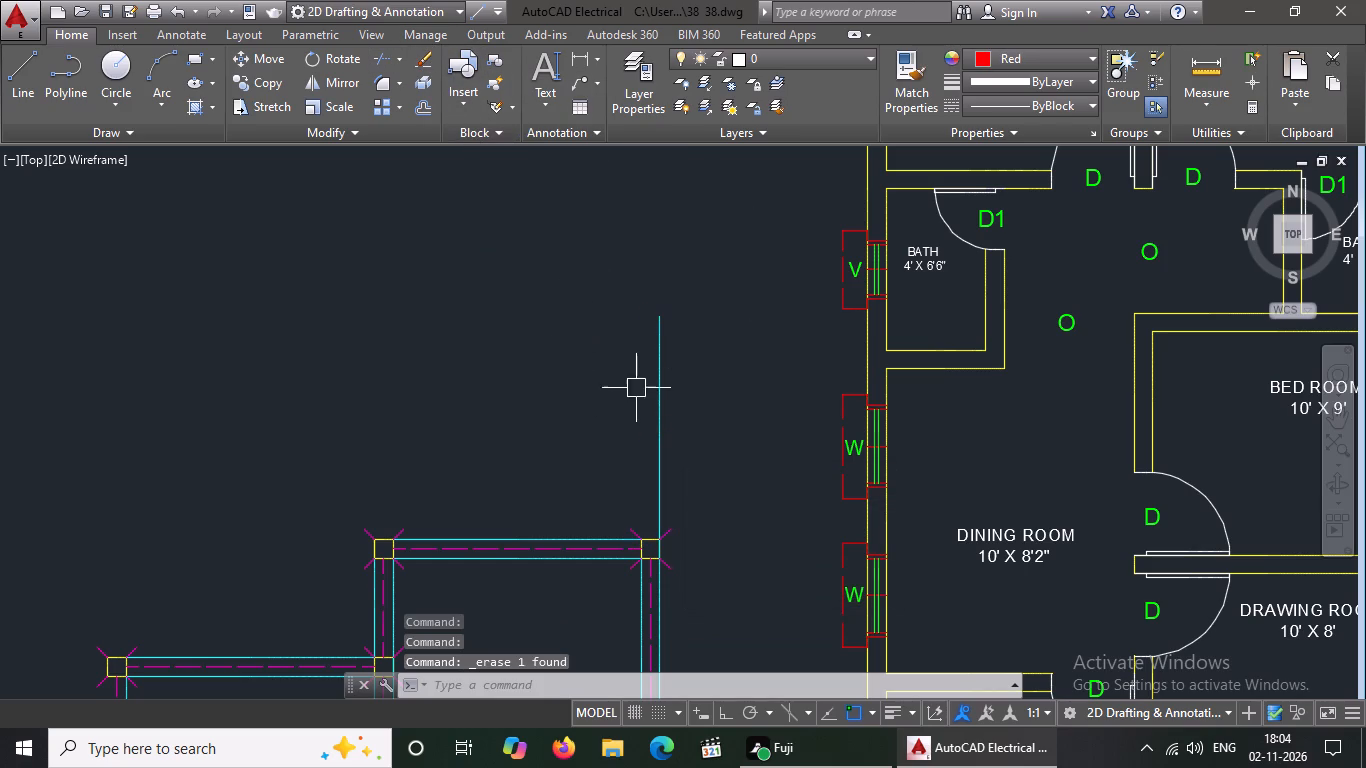
click(657, 378)
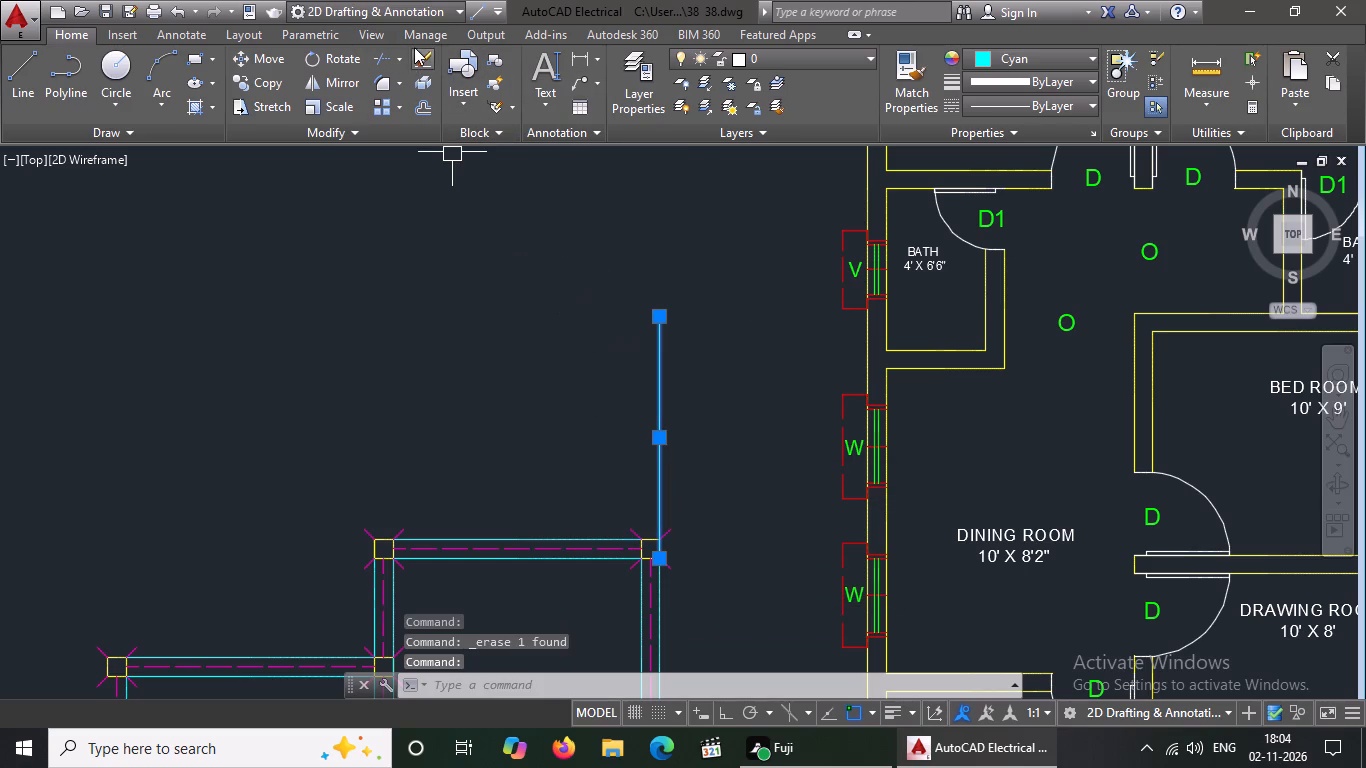
click(415, 47)
click(428, 58)
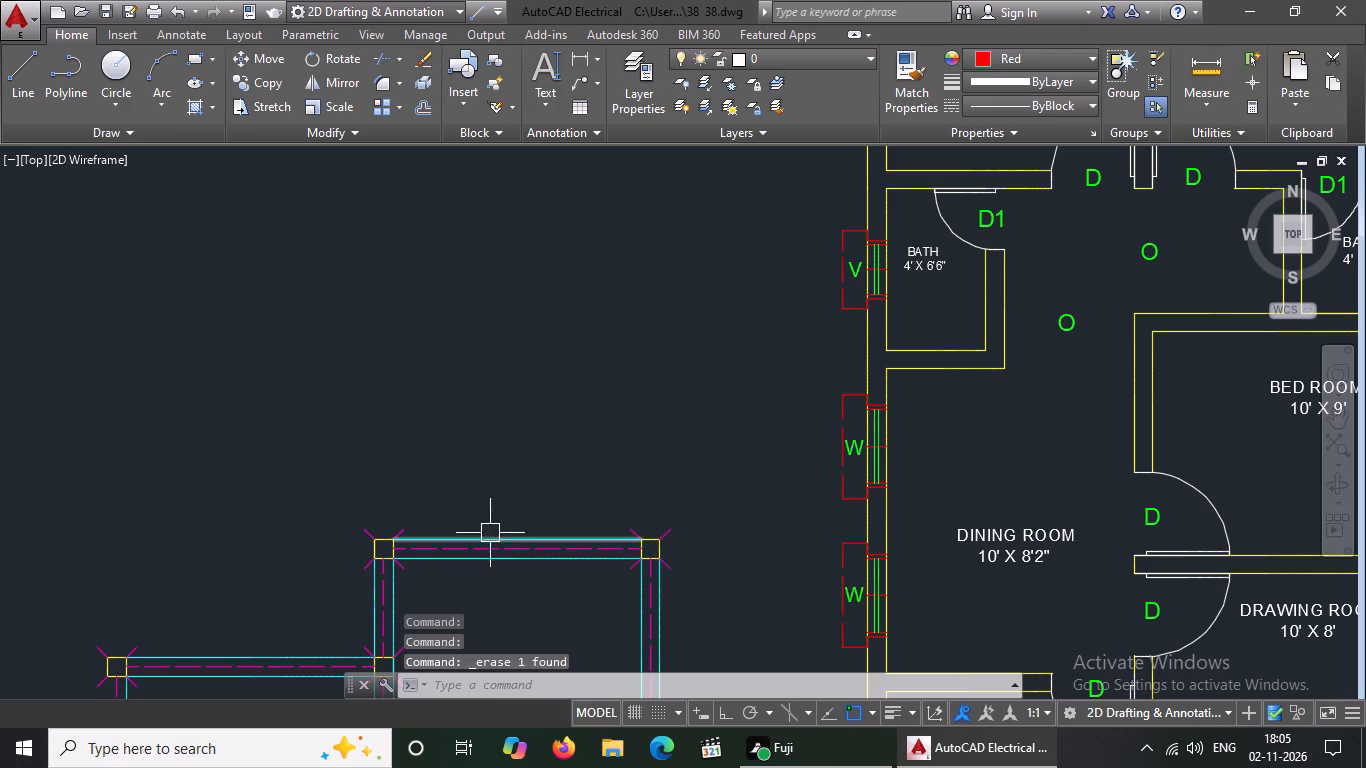
Delete both cyan edges and the dashed magenta centreline of the horizontal beam between the two topmost remaining columns.
click(490, 533)
click(425, 52)
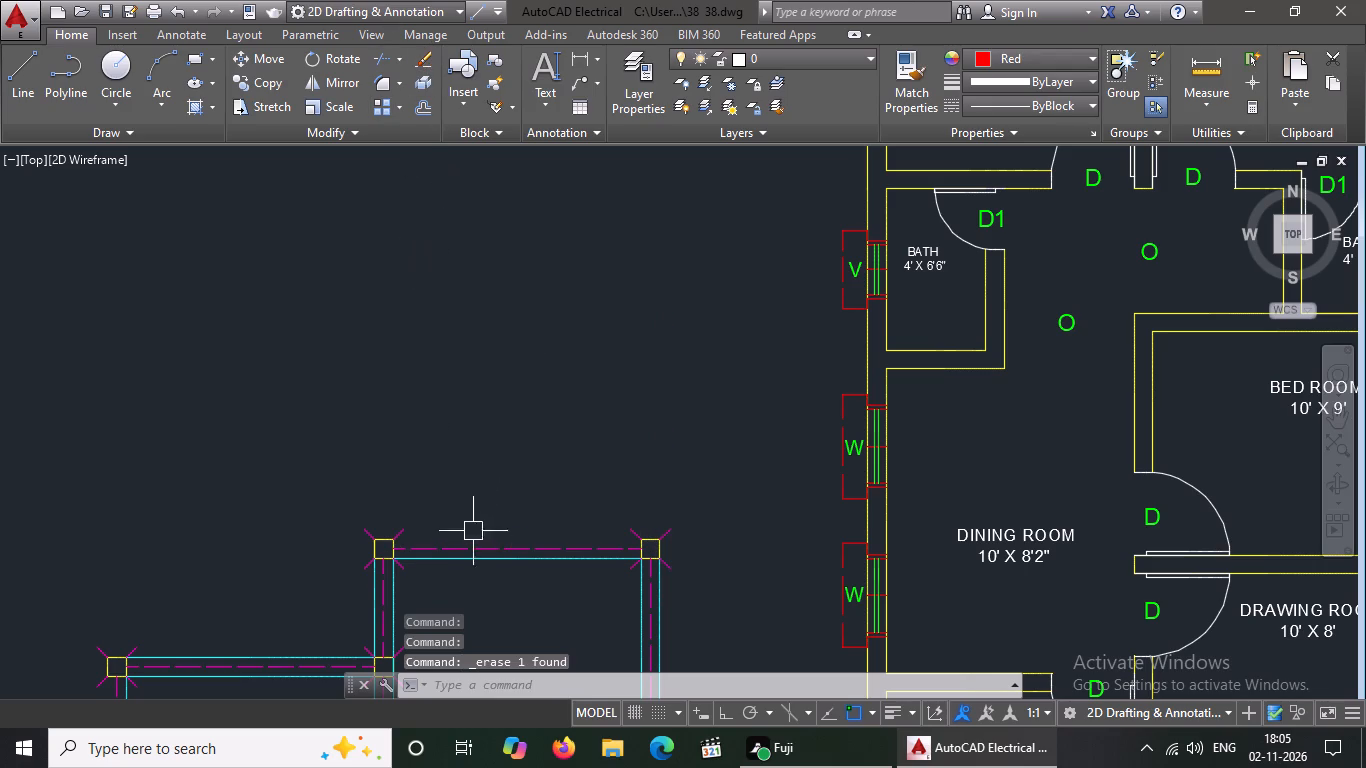
click(483, 546)
click(414, 61)
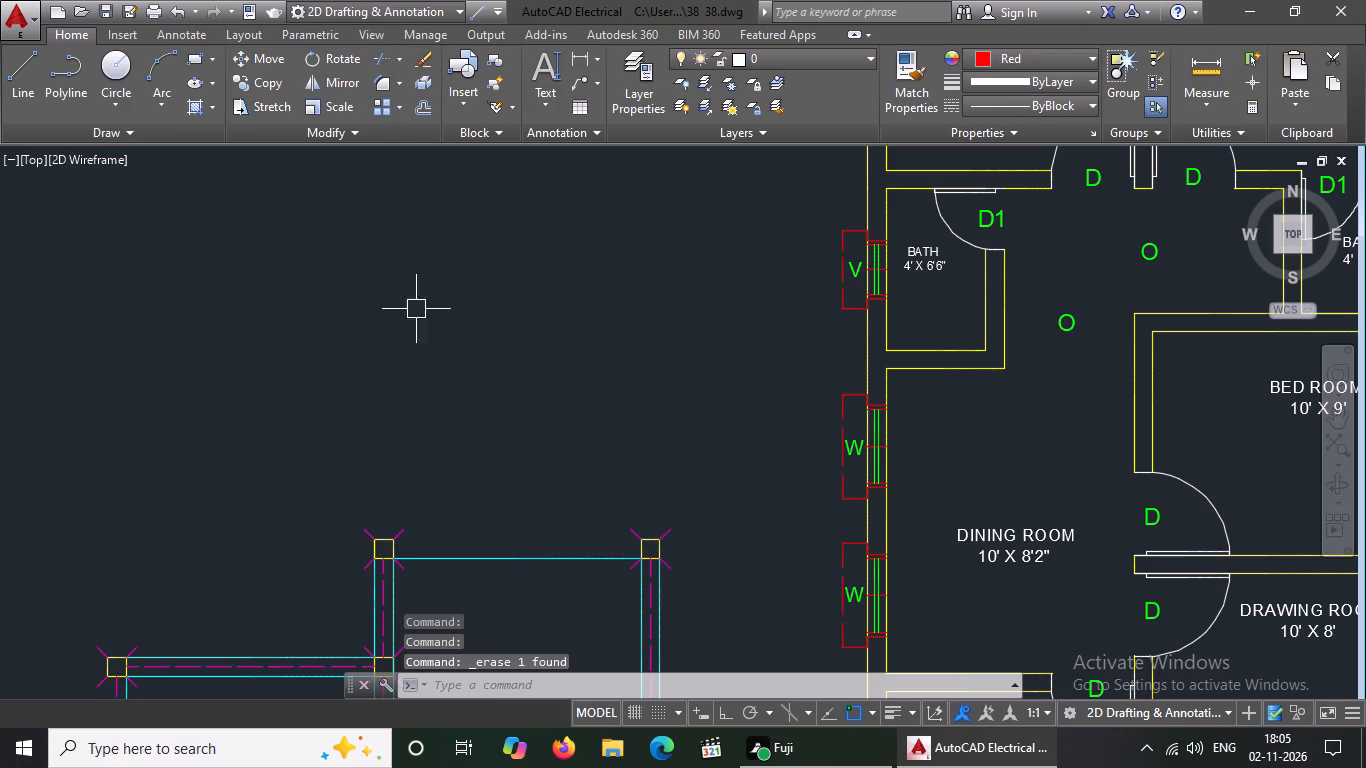
click(441, 564)
click(427, 61)
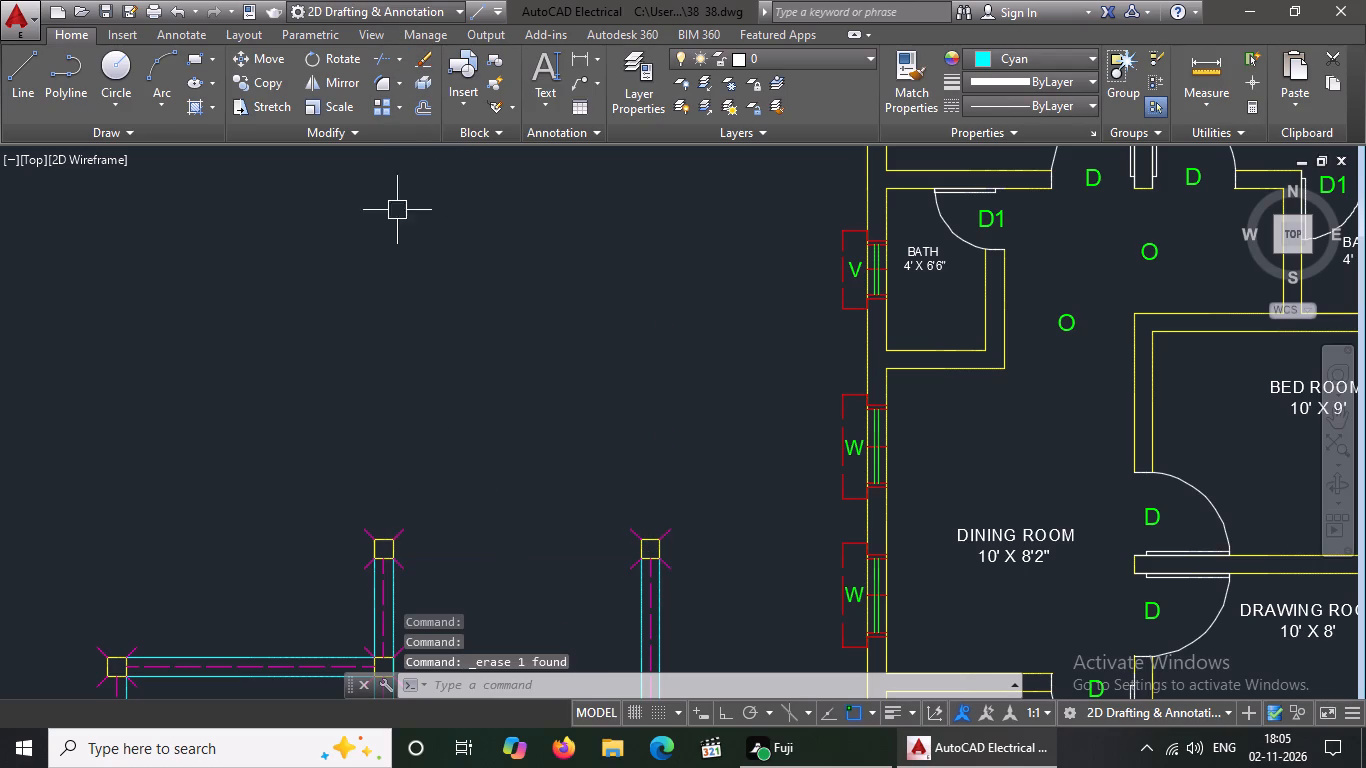
Delete the four magenta diagonals and the yellow outline of the right-hand column in the topmost remaining row.
scroll(452, 367, down, 2)
scroll(510, 494, up, 3)
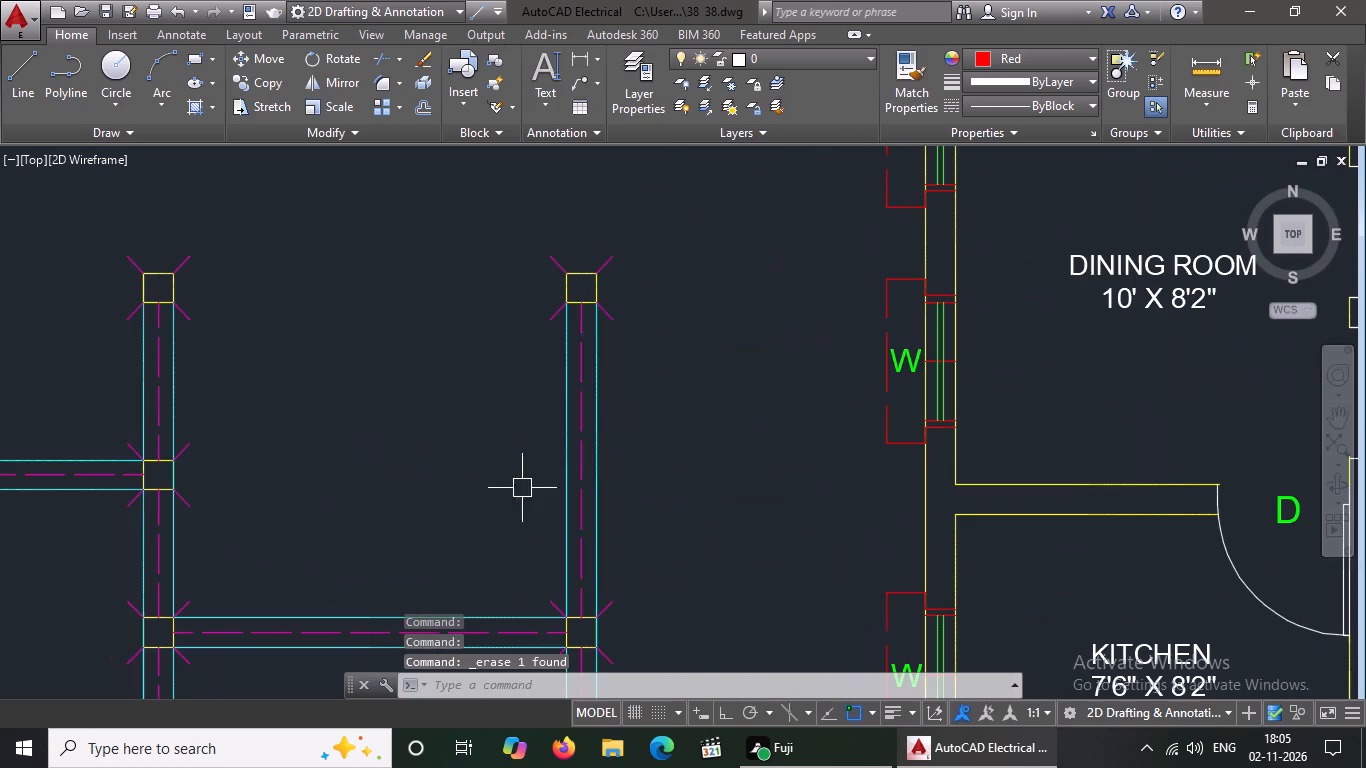
click(557, 262)
click(417, 53)
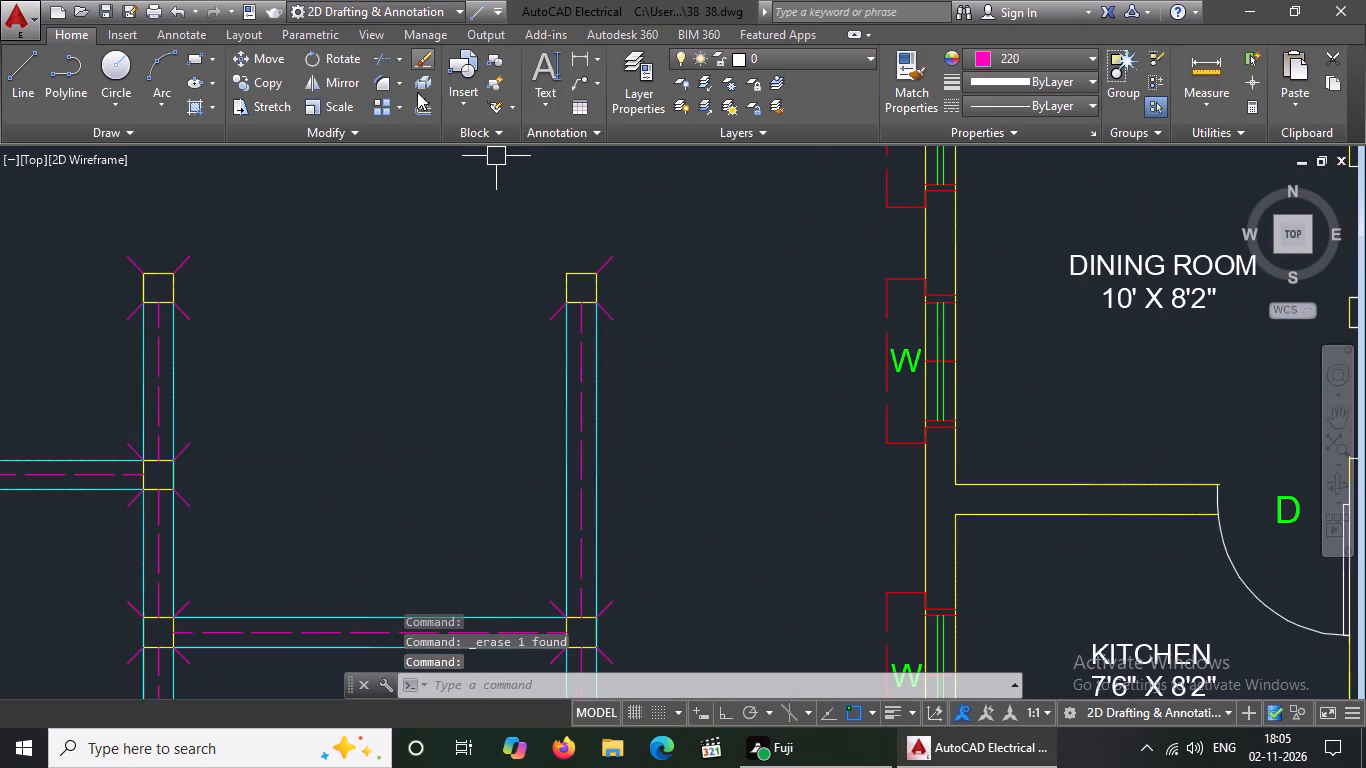
click(548, 320)
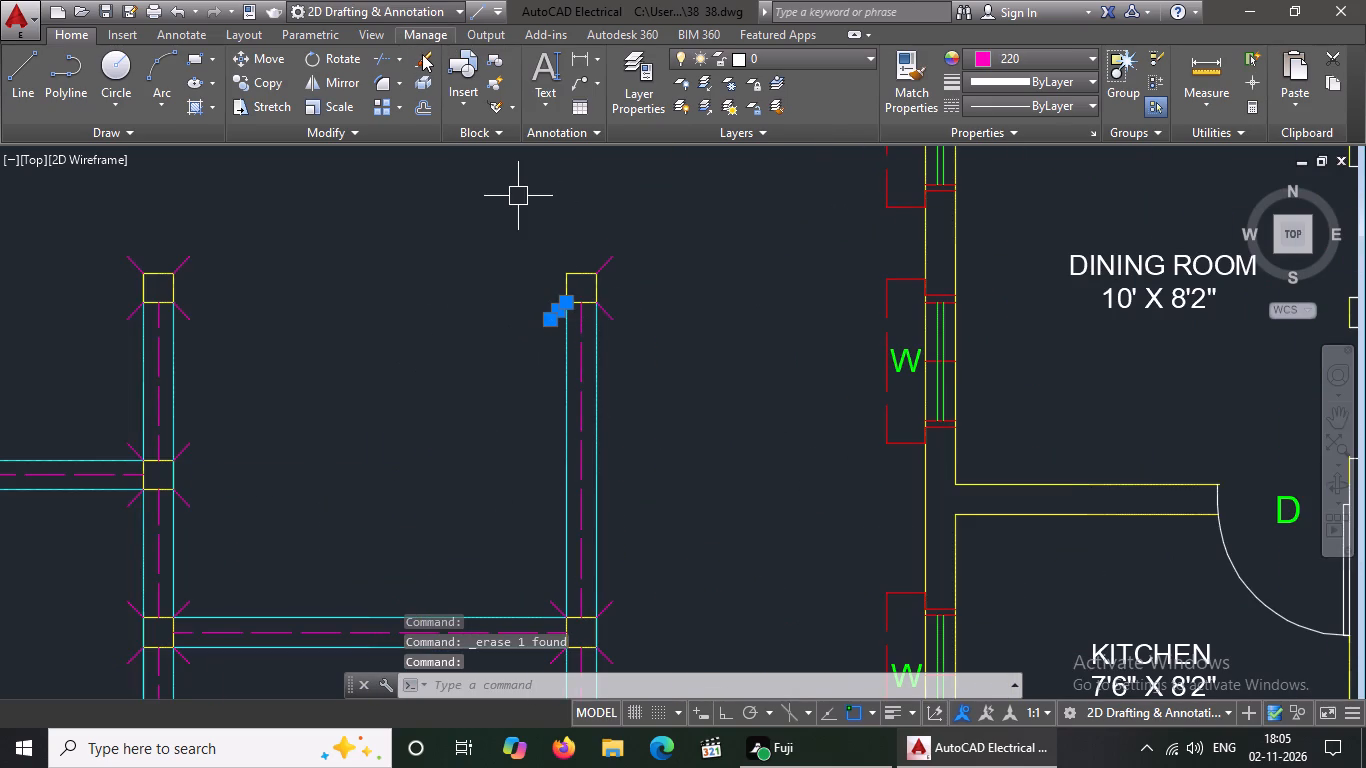
click(422, 54)
click(608, 260)
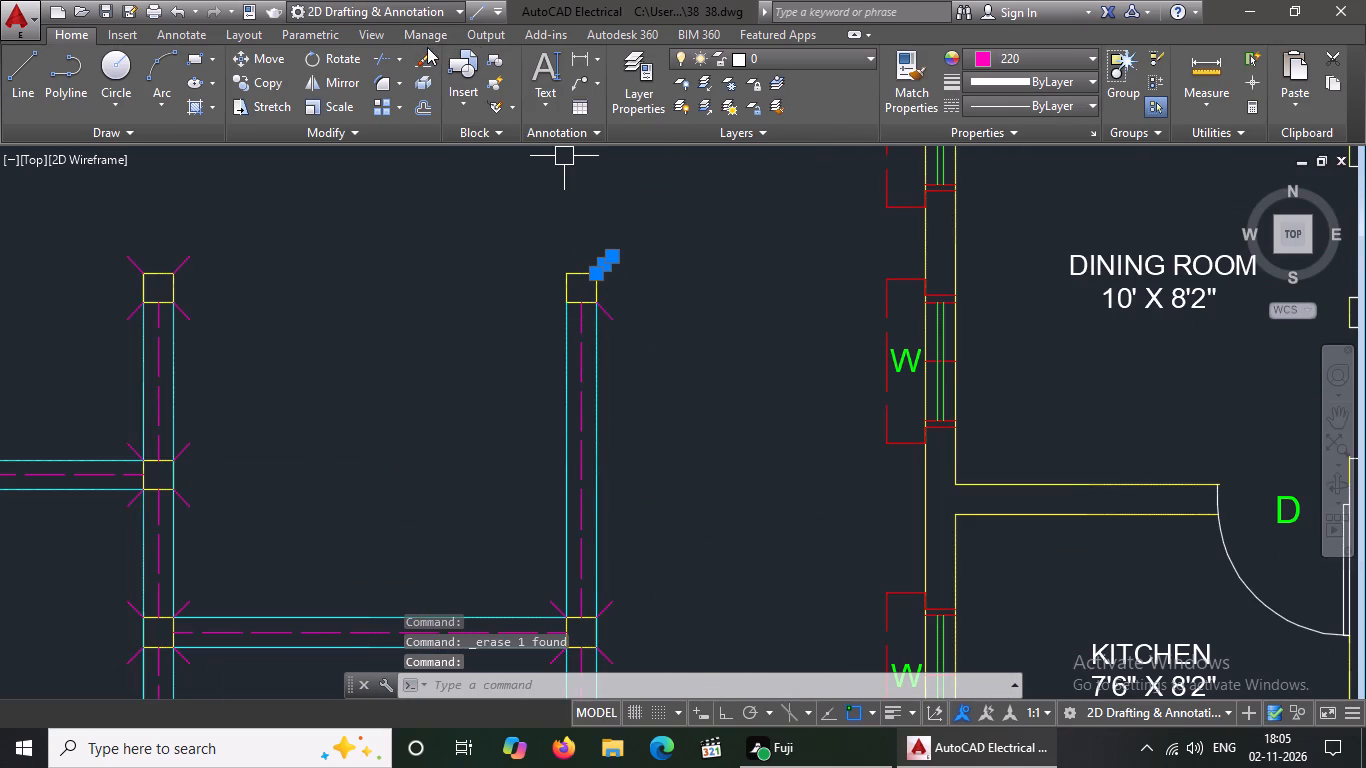
click(427, 47)
click(427, 68)
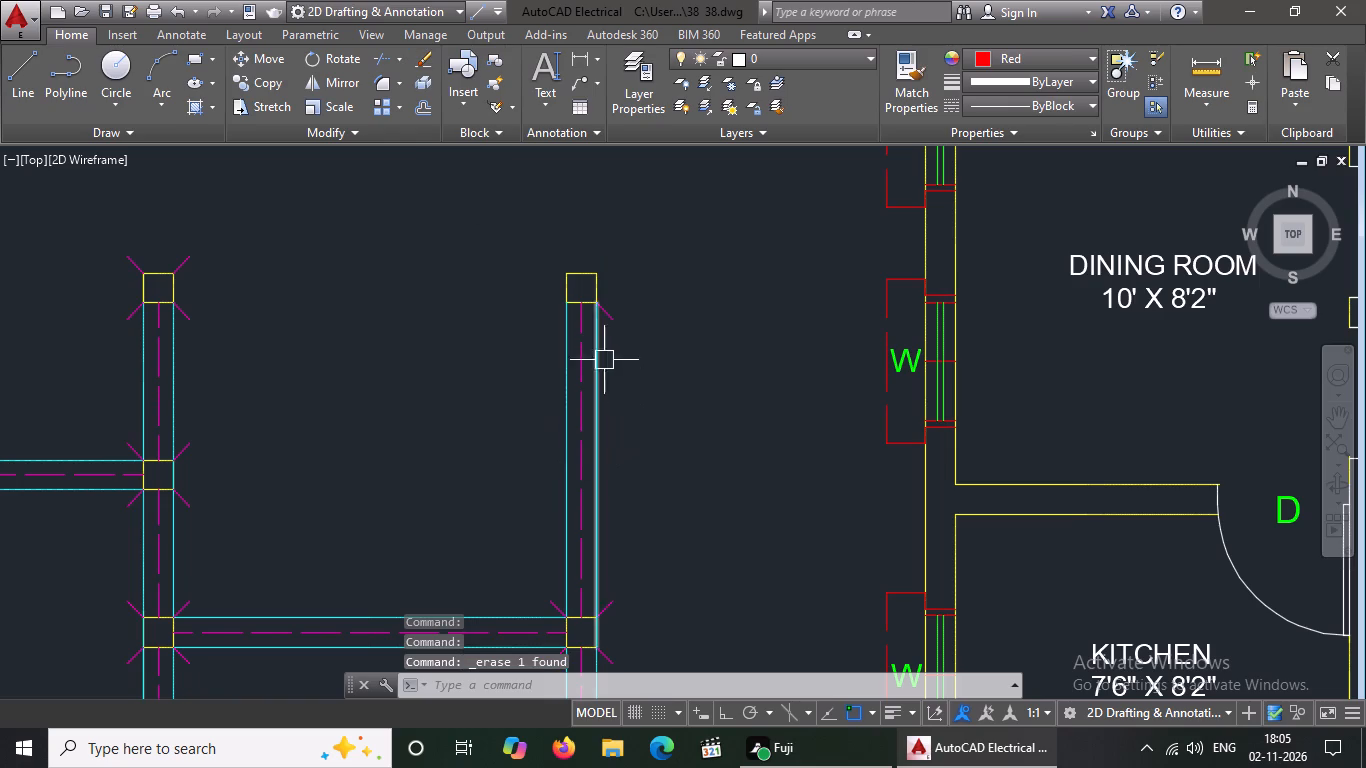
click(613, 317)
click(421, 59)
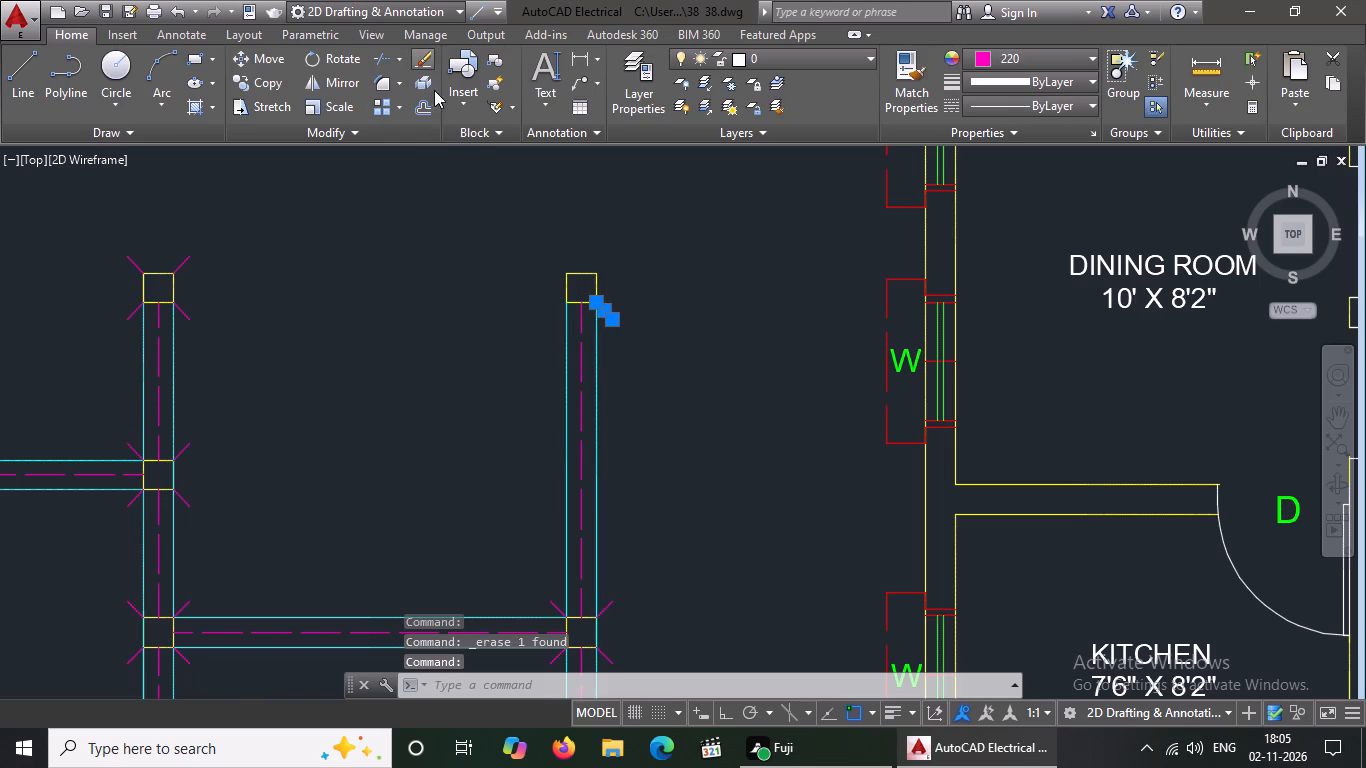
drag(515, 220, 532, 241)
click(687, 401)
click(419, 52)
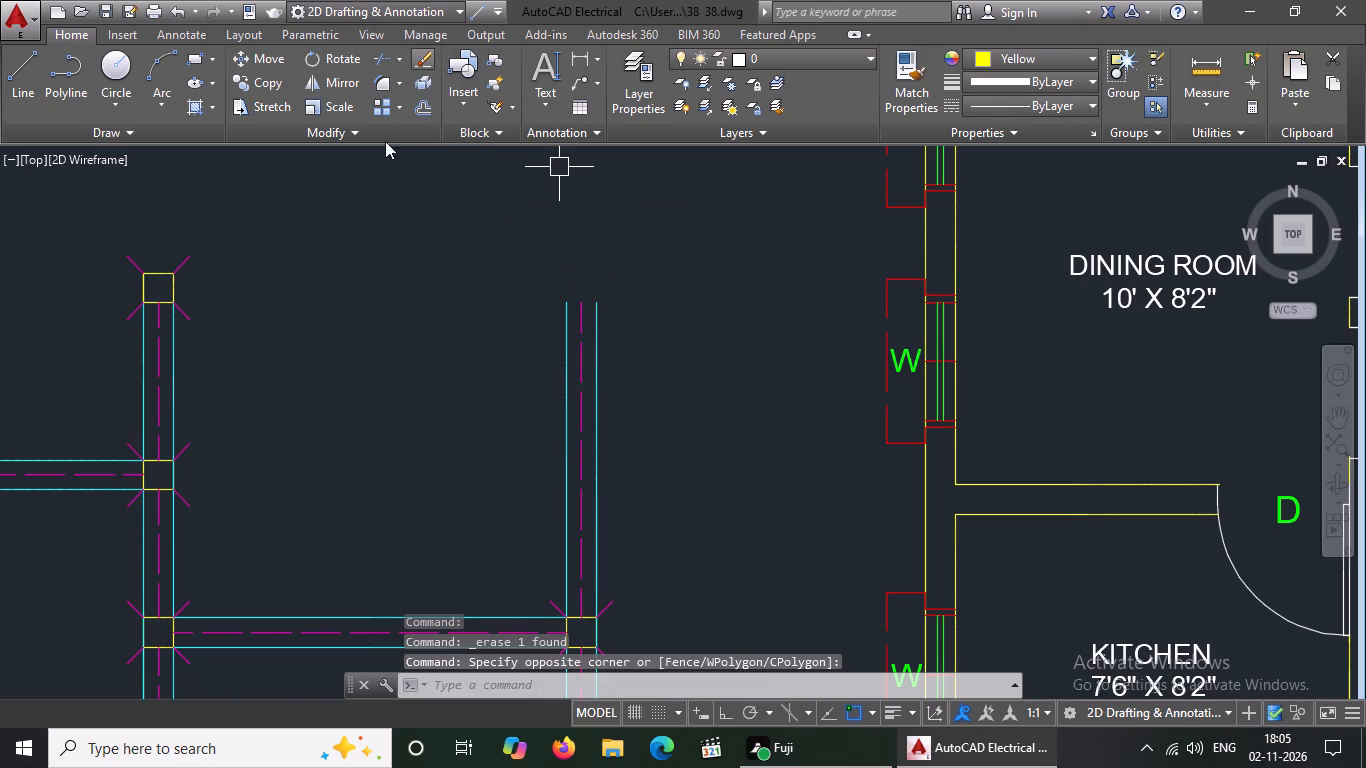
Delete the four magenta diagonals and the yellow outline of the left-hand column in the topmost remaining row.
click(141, 260)
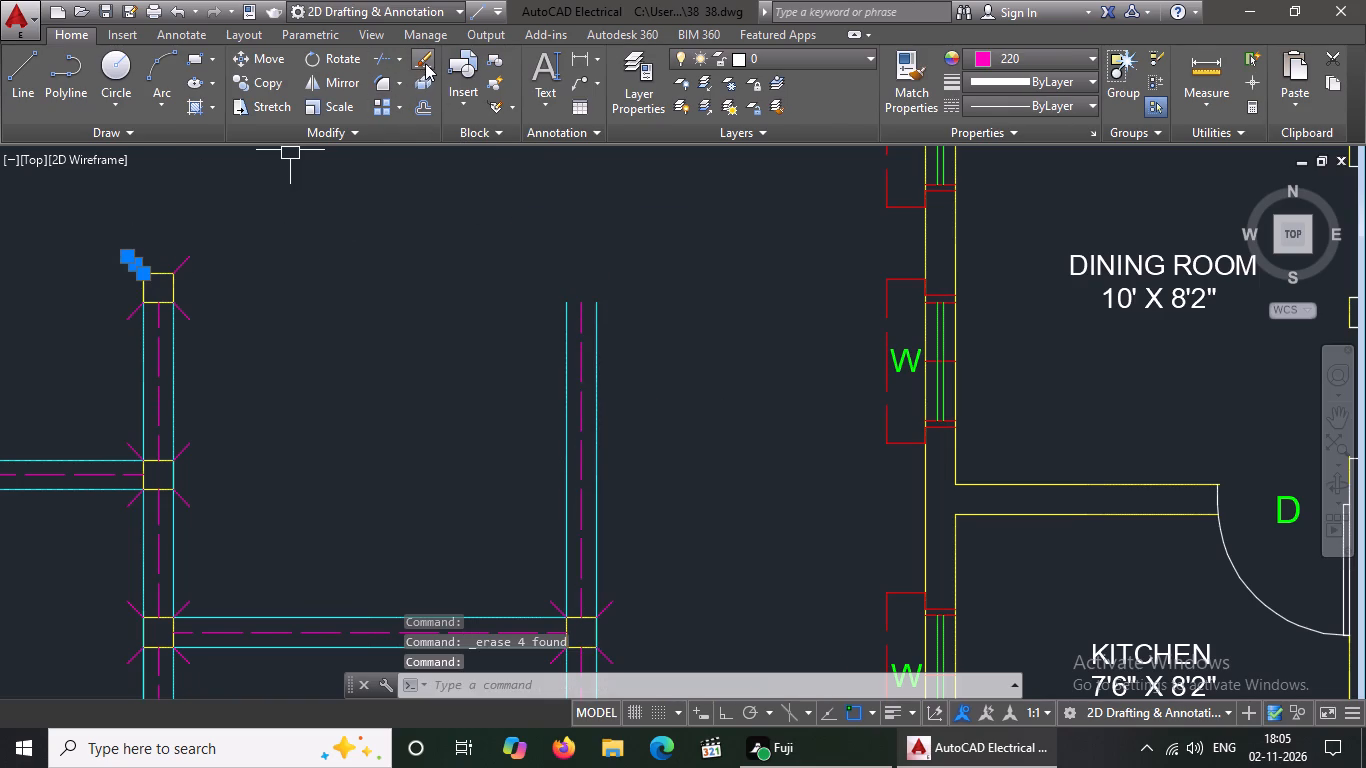
click(425, 63)
click(188, 260)
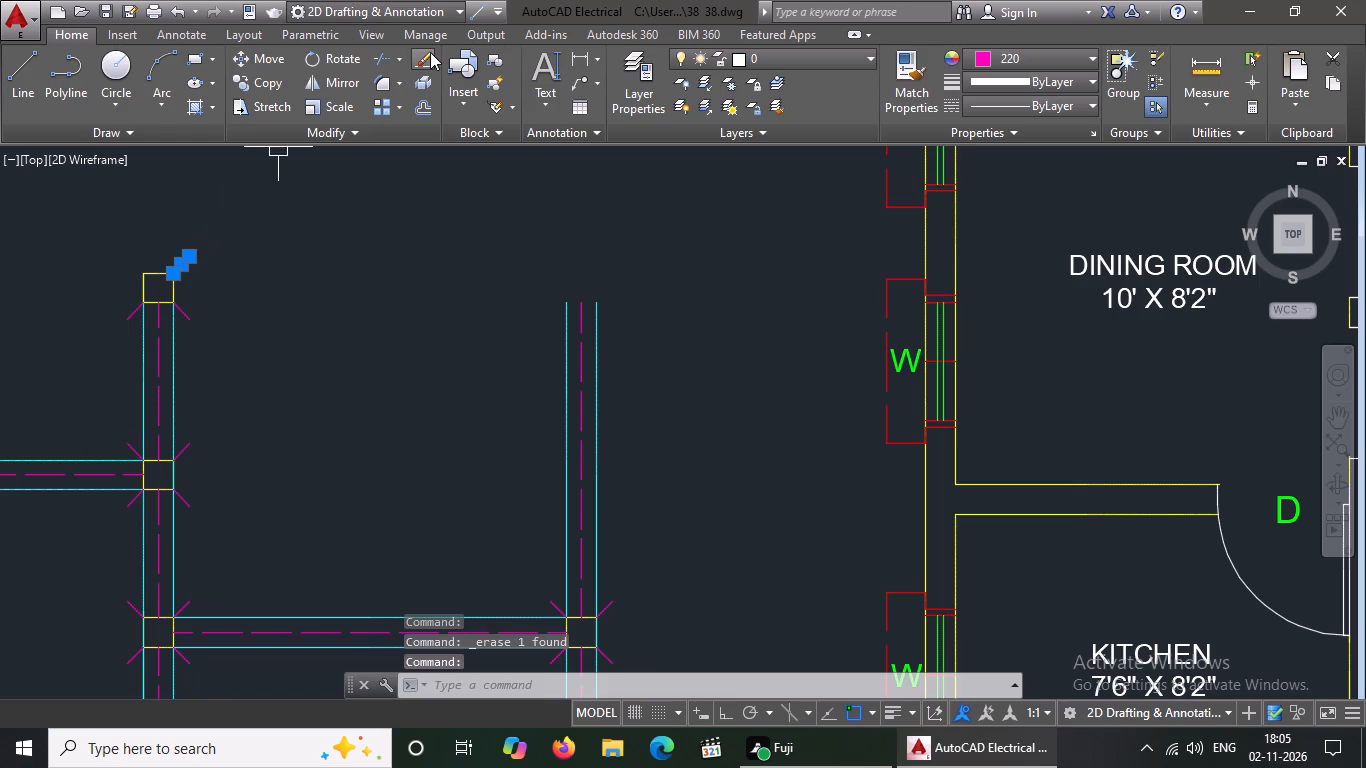
click(427, 59)
click(120, 313)
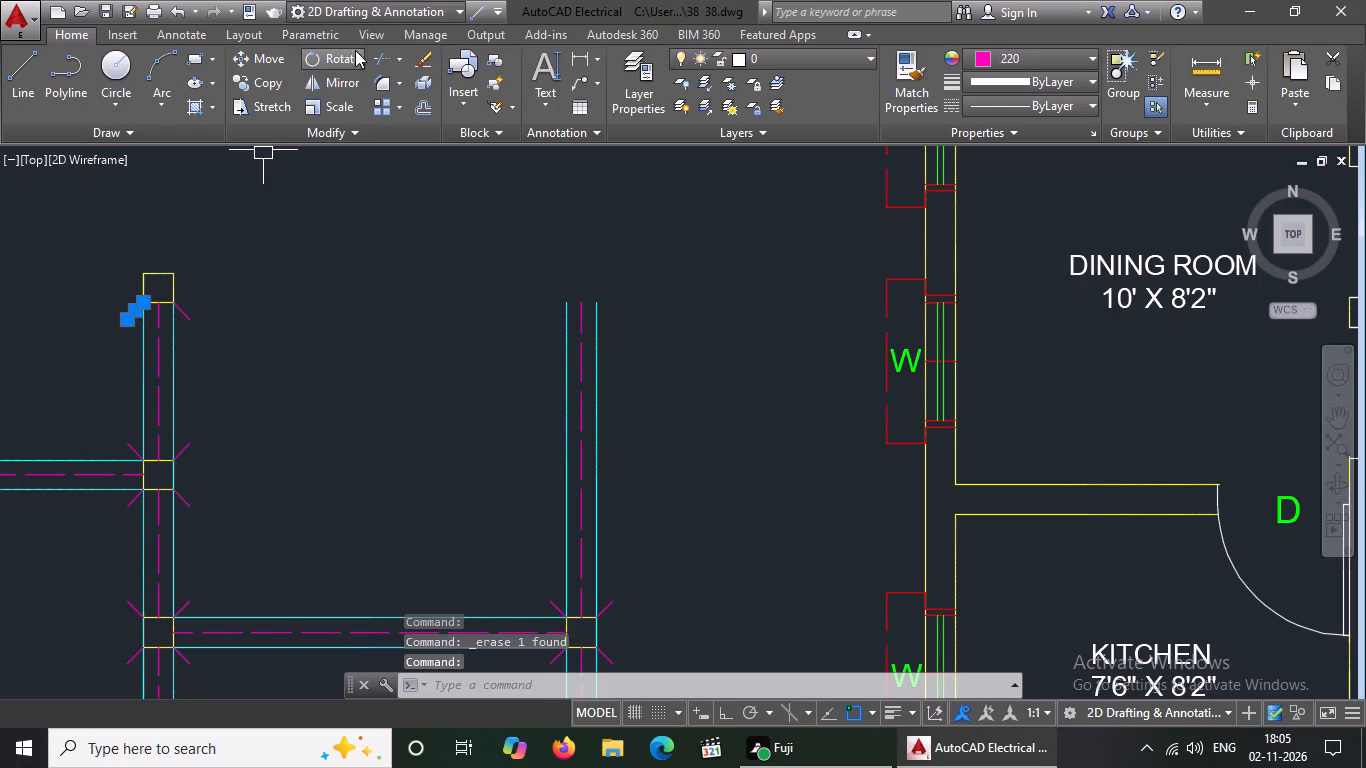
click(421, 59)
click(186, 326)
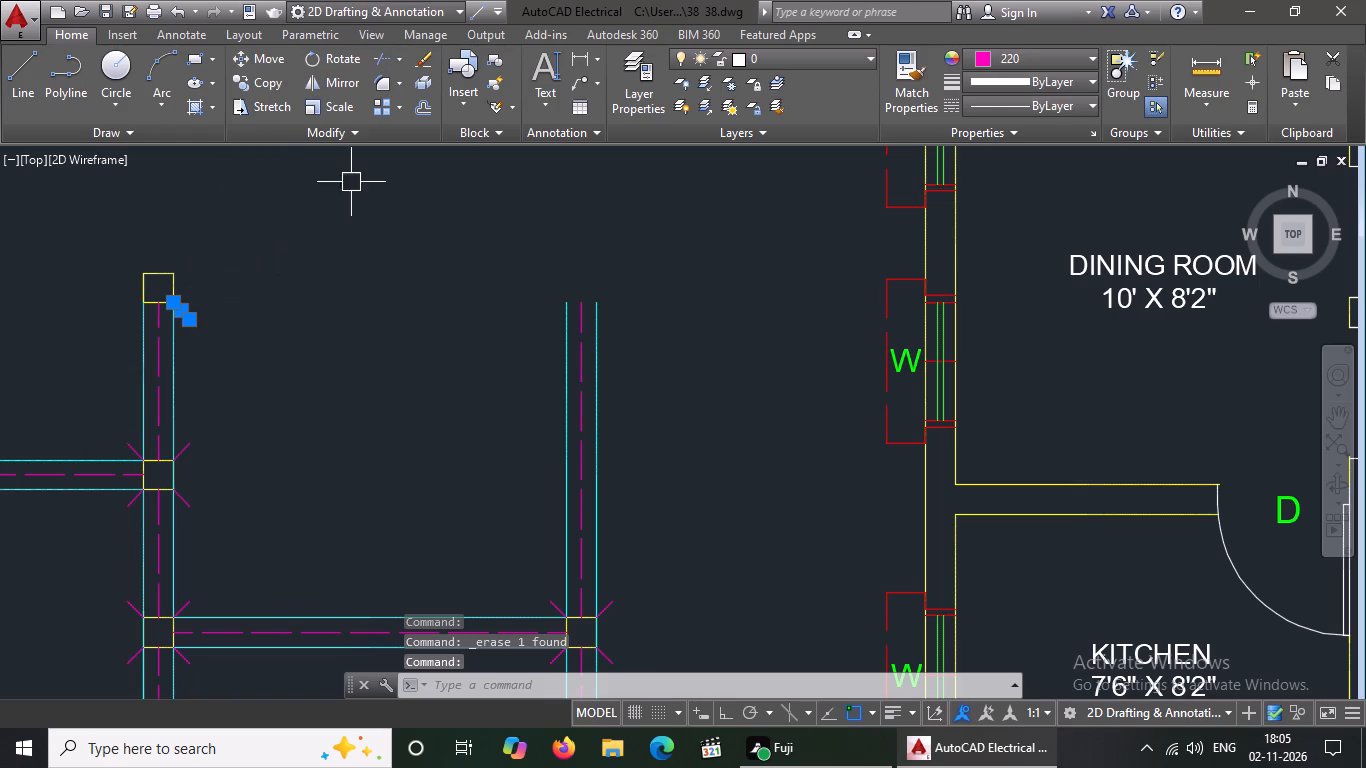
click(432, 56)
drag(38, 265, 96, 267)
click(328, 329)
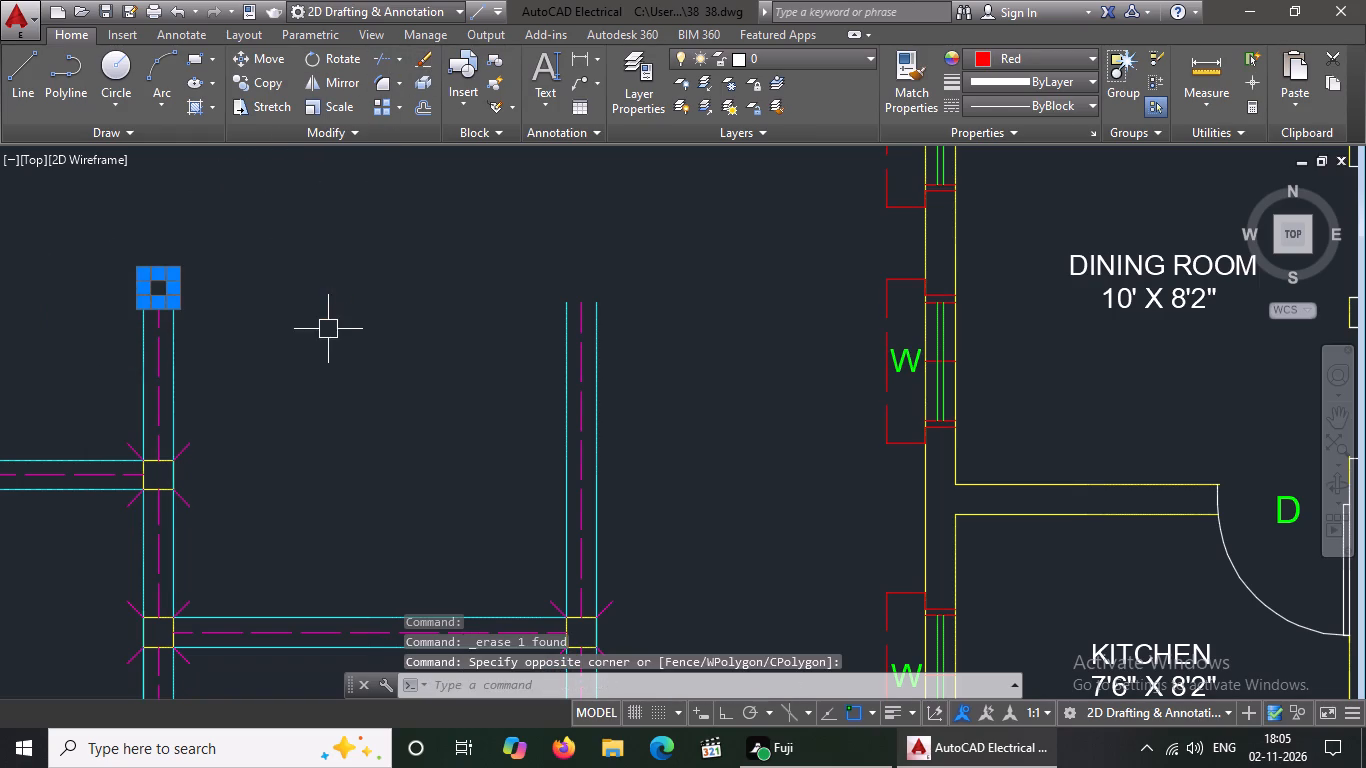
click(420, 58)
Delete the dashed magenta centreline and both cyan edges of the middle vertical beam rising above the topmost horizontal beam's right-hand column.
scroll(414, 317, down, 3)
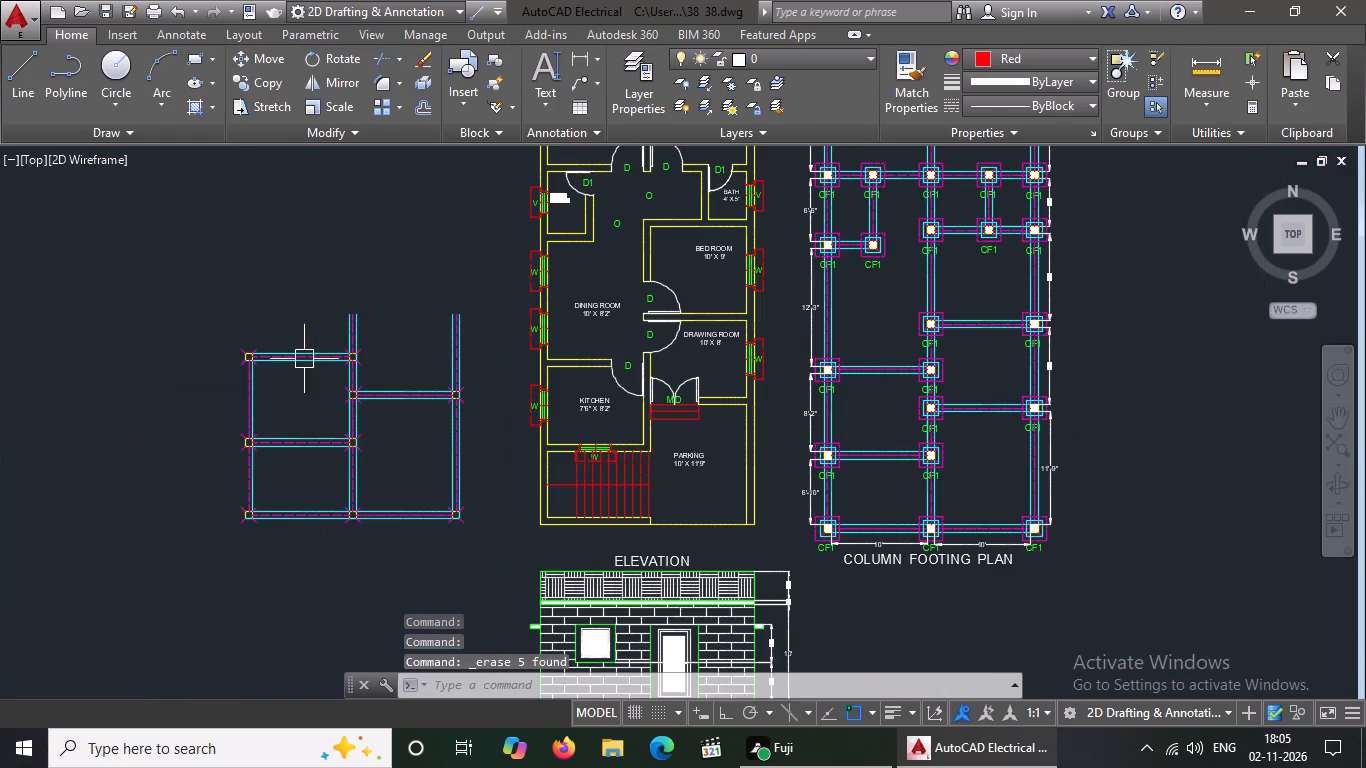
scroll(294, 358, up, 2)
click(431, 300)
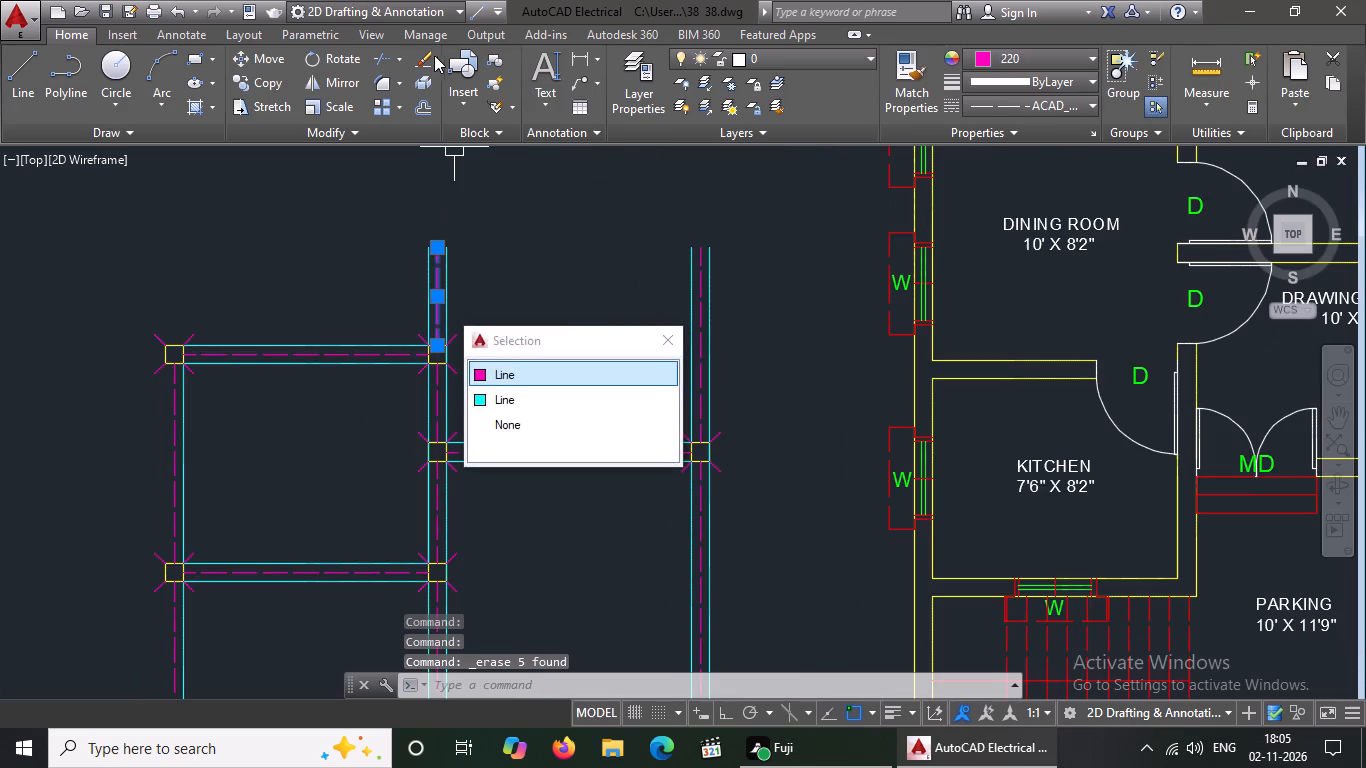
click(431, 55)
click(428, 283)
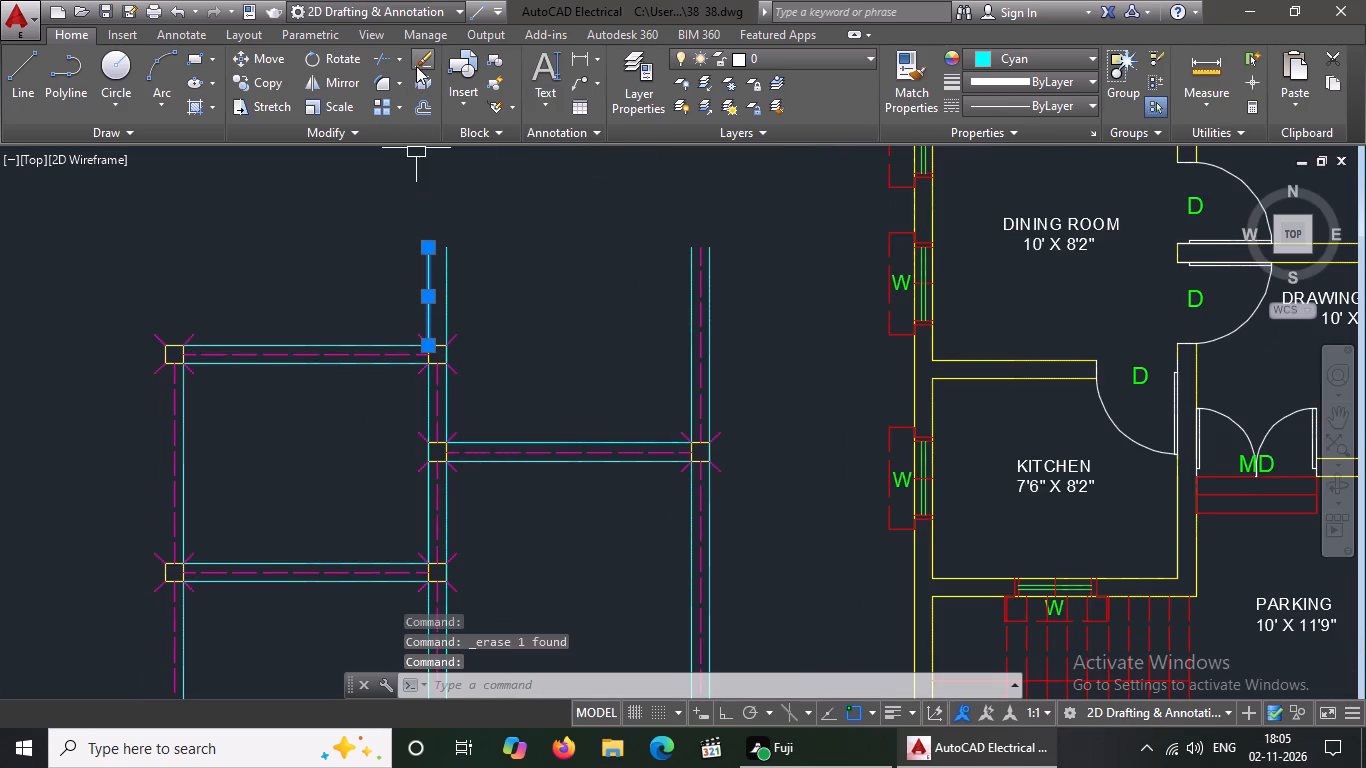
click(416, 66)
click(452, 292)
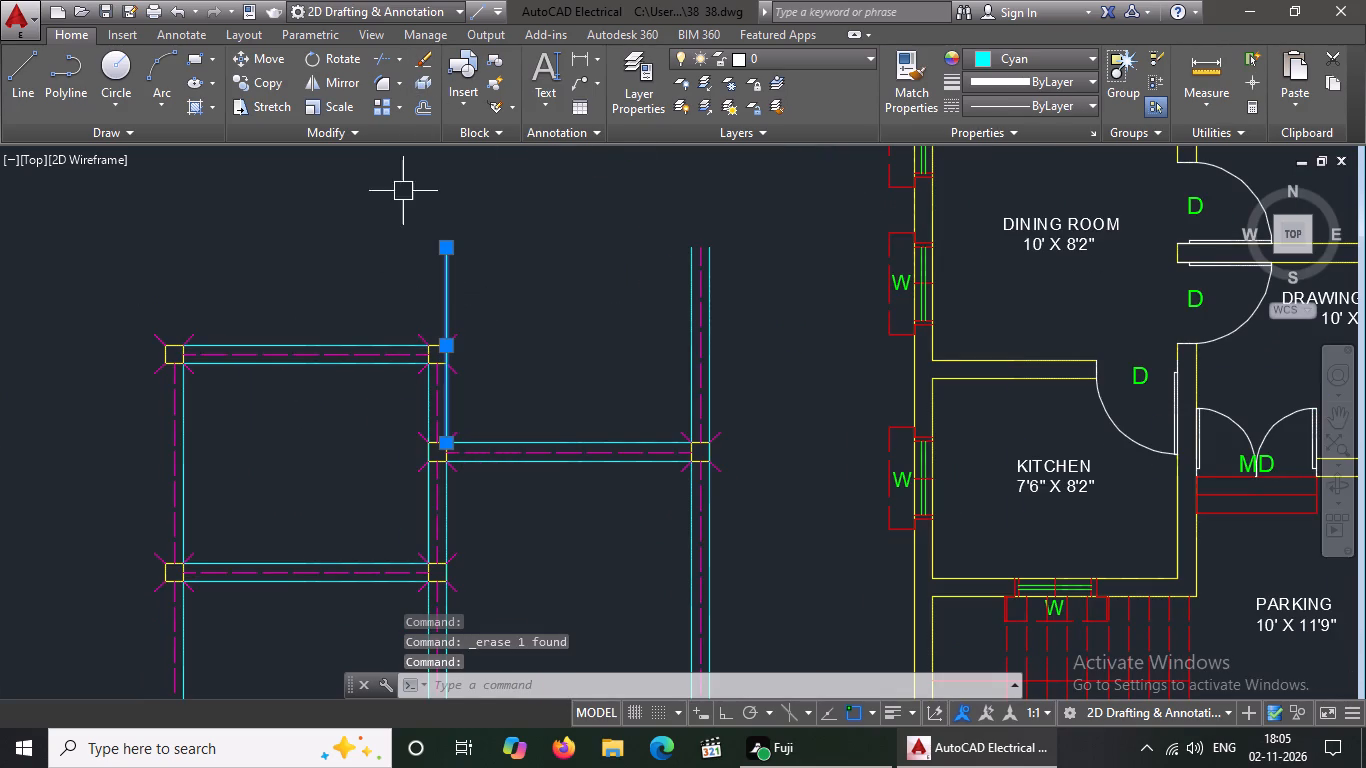
click(420, 62)
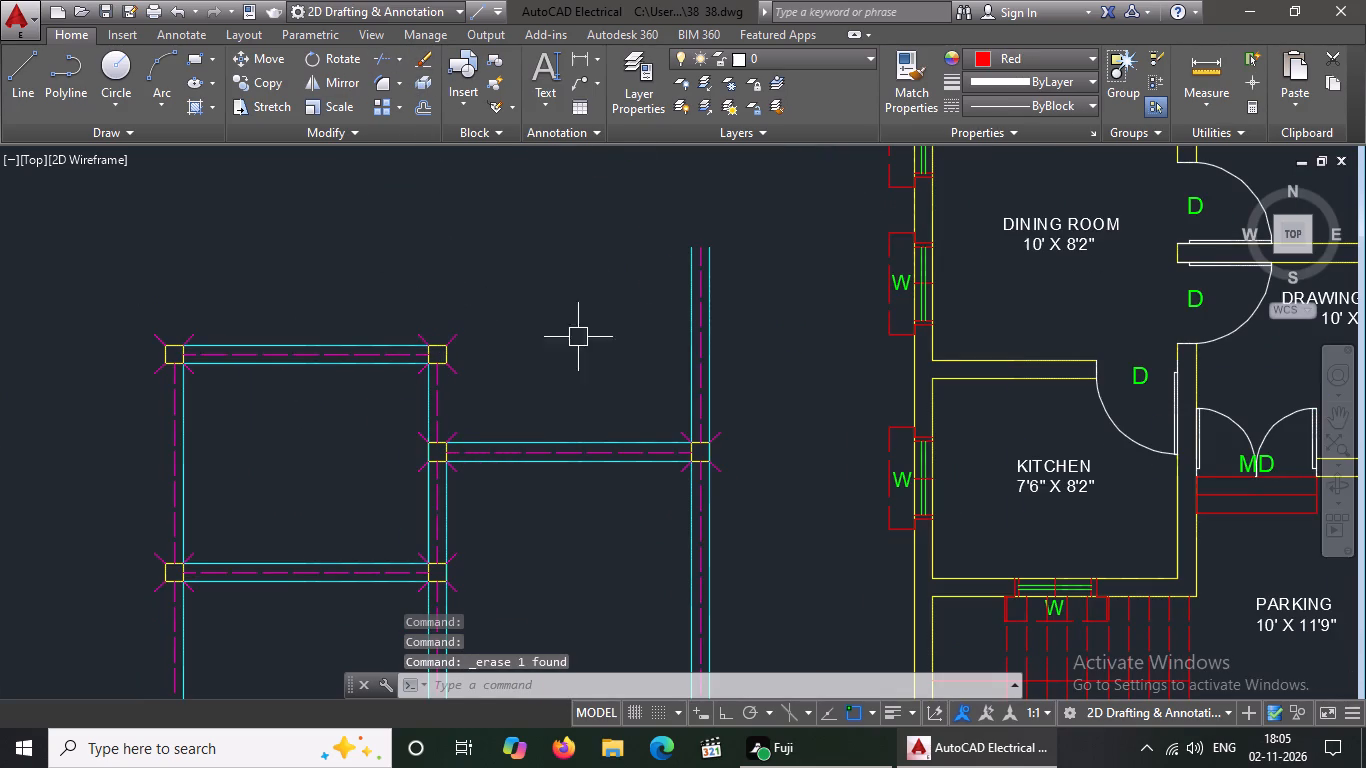
Delete the dashed magenta centreline and both cyan edges of the right-hand vertical beam rising above the rightmost upper column.
click(692, 286)
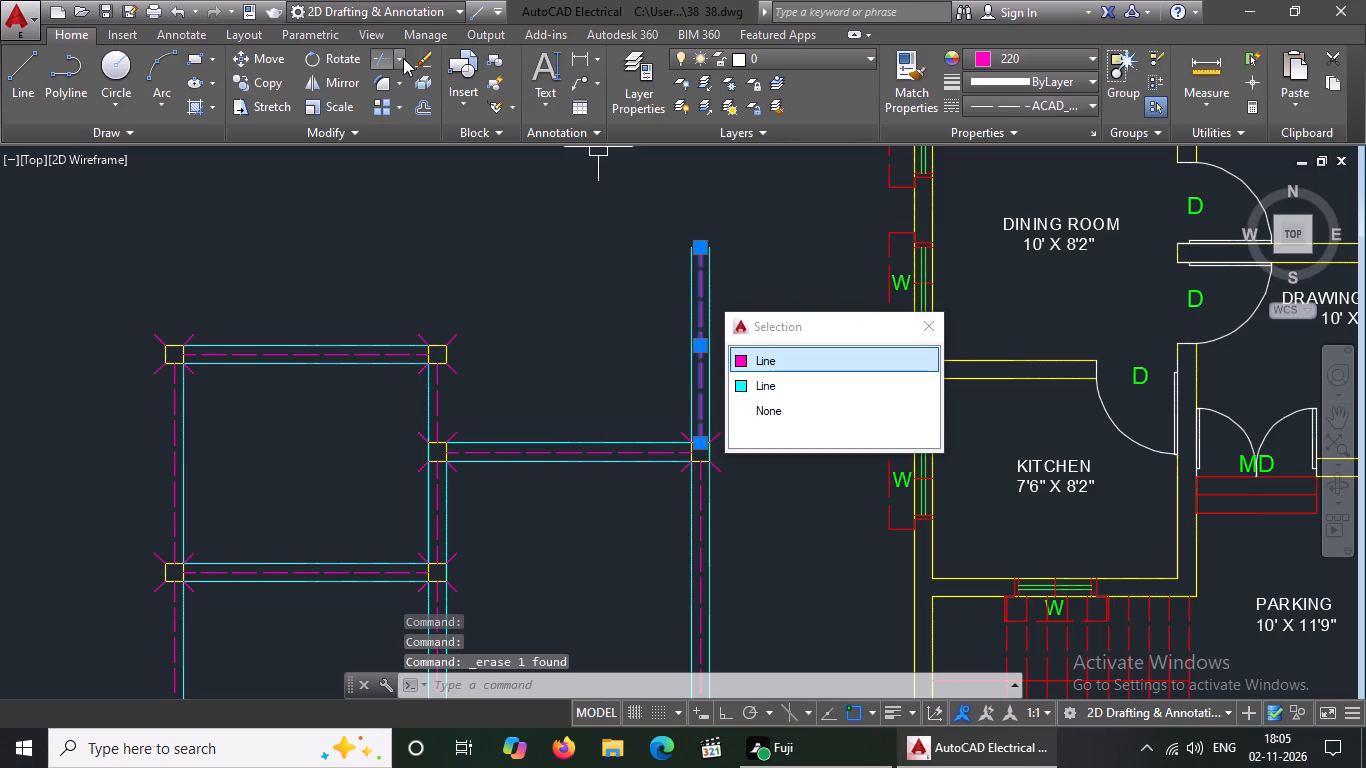
click(422, 52)
click(689, 321)
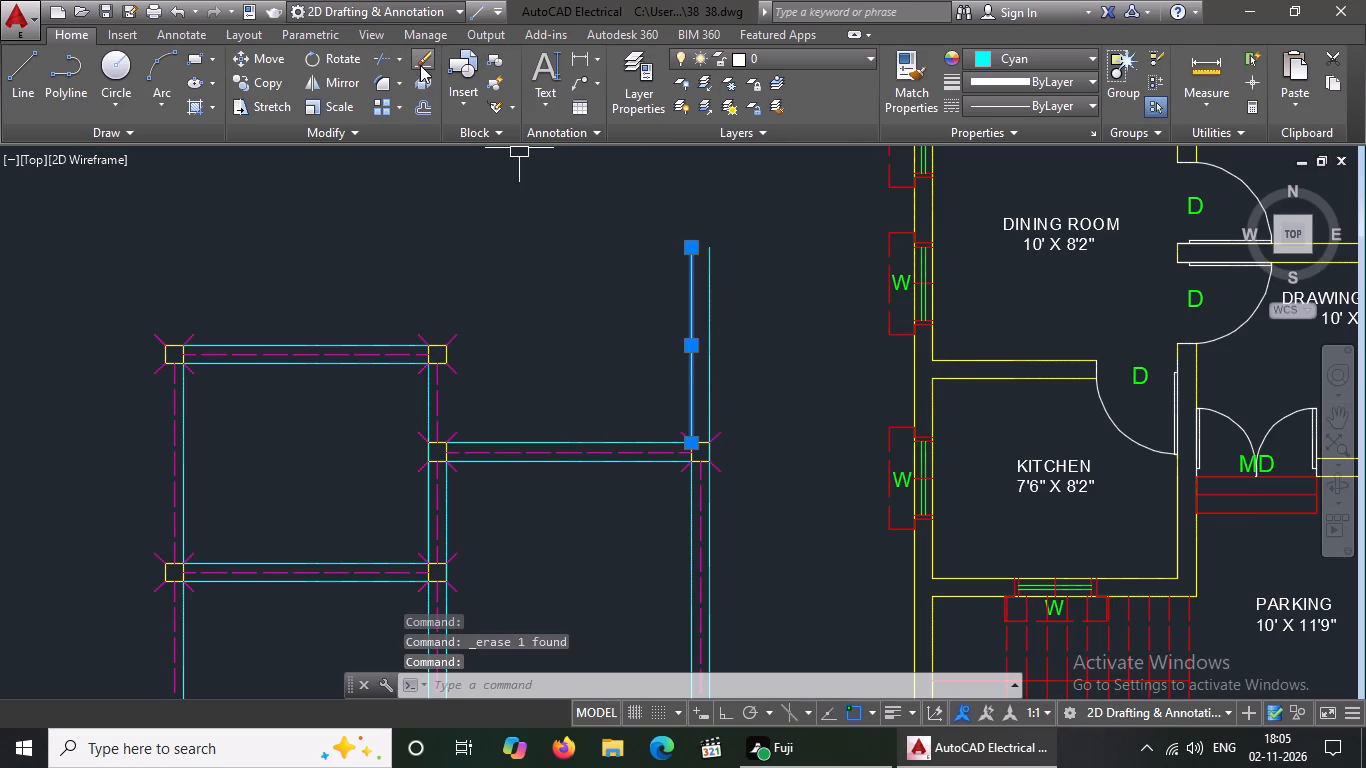
click(420, 65)
click(706, 349)
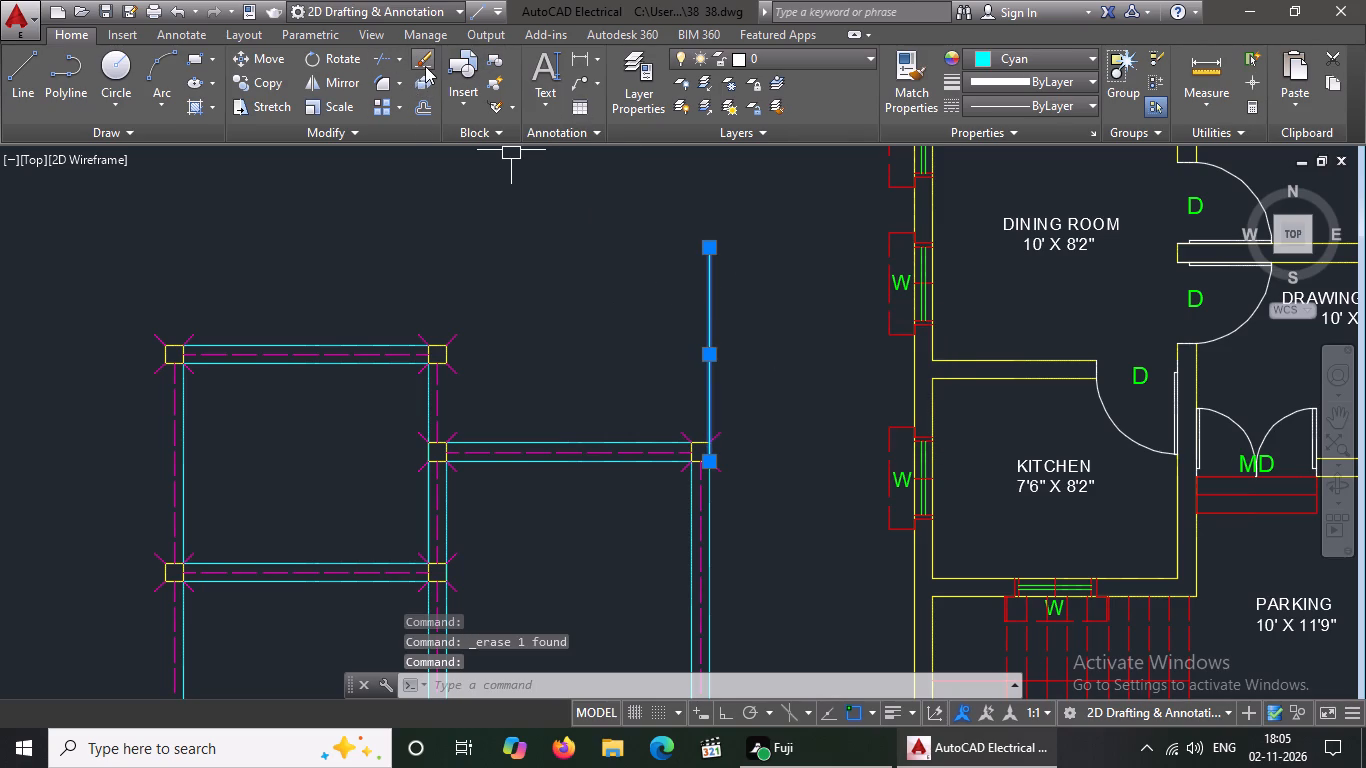
click(425, 63)
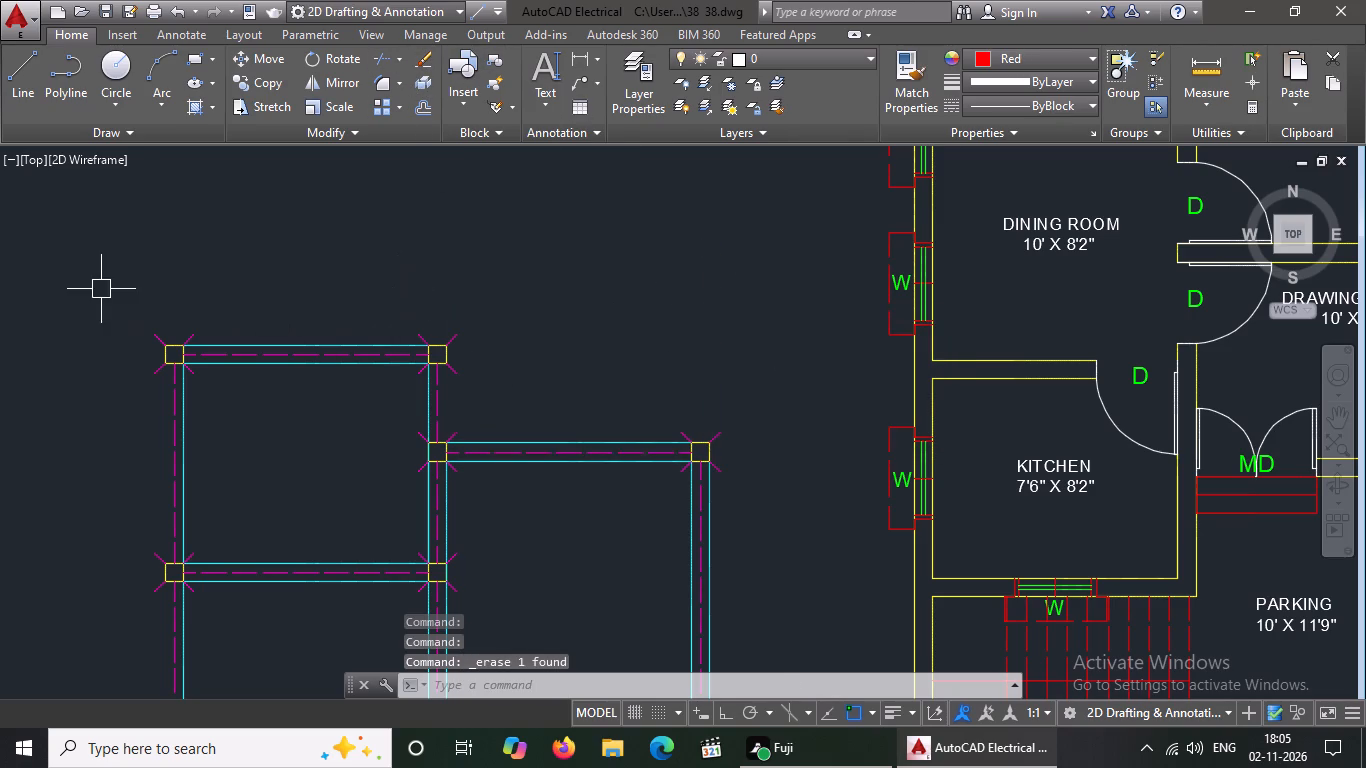
Delete the columns at both ends of the topmost horizontal beam, together with their magenta diagonals.
click(101, 289)
click(246, 410)
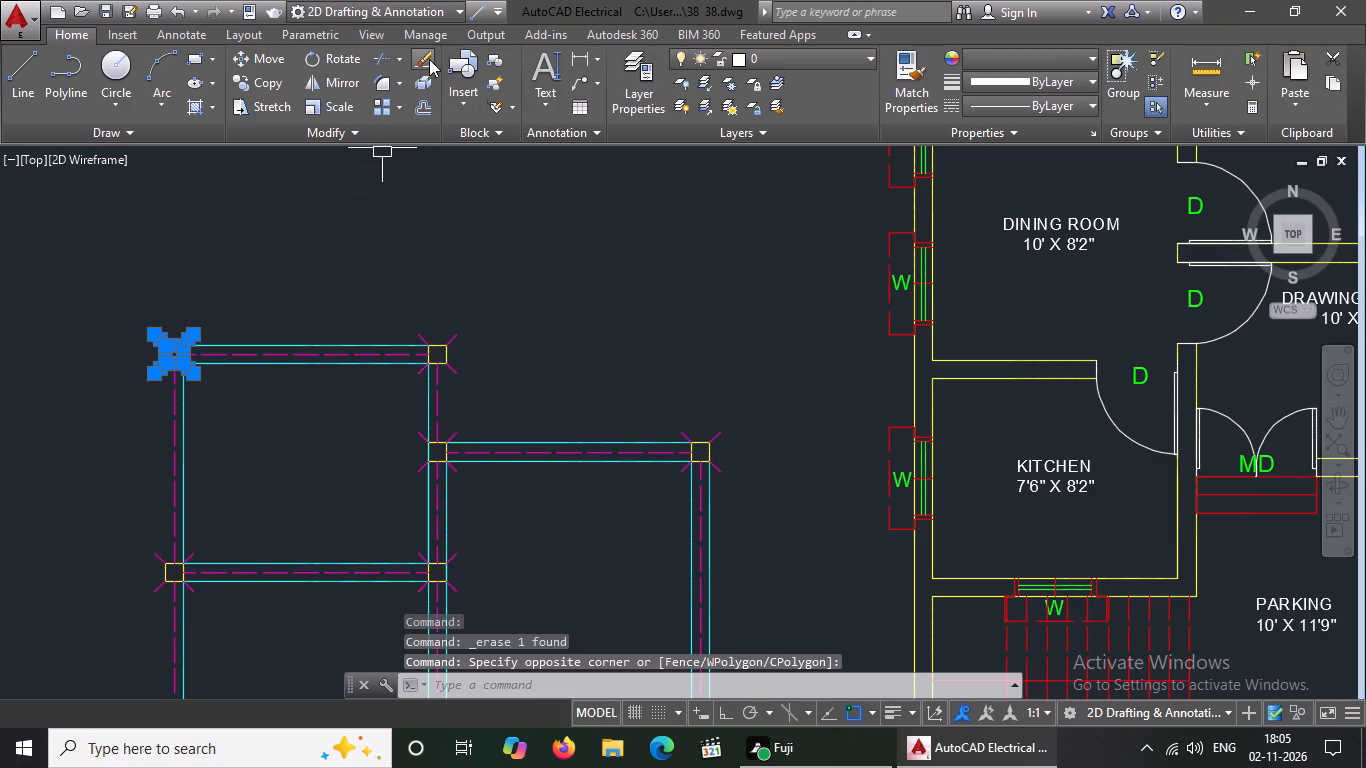
click(413, 45)
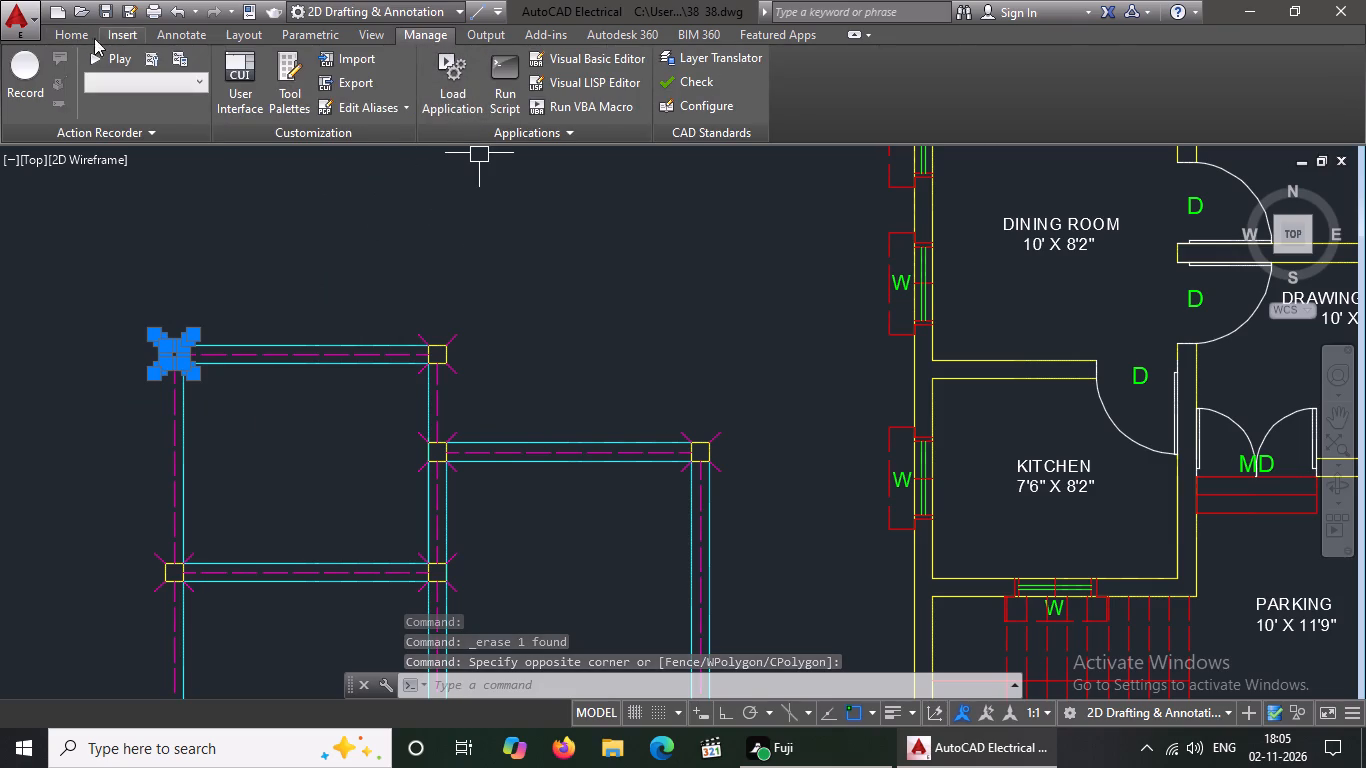
click(77, 37)
click(432, 55)
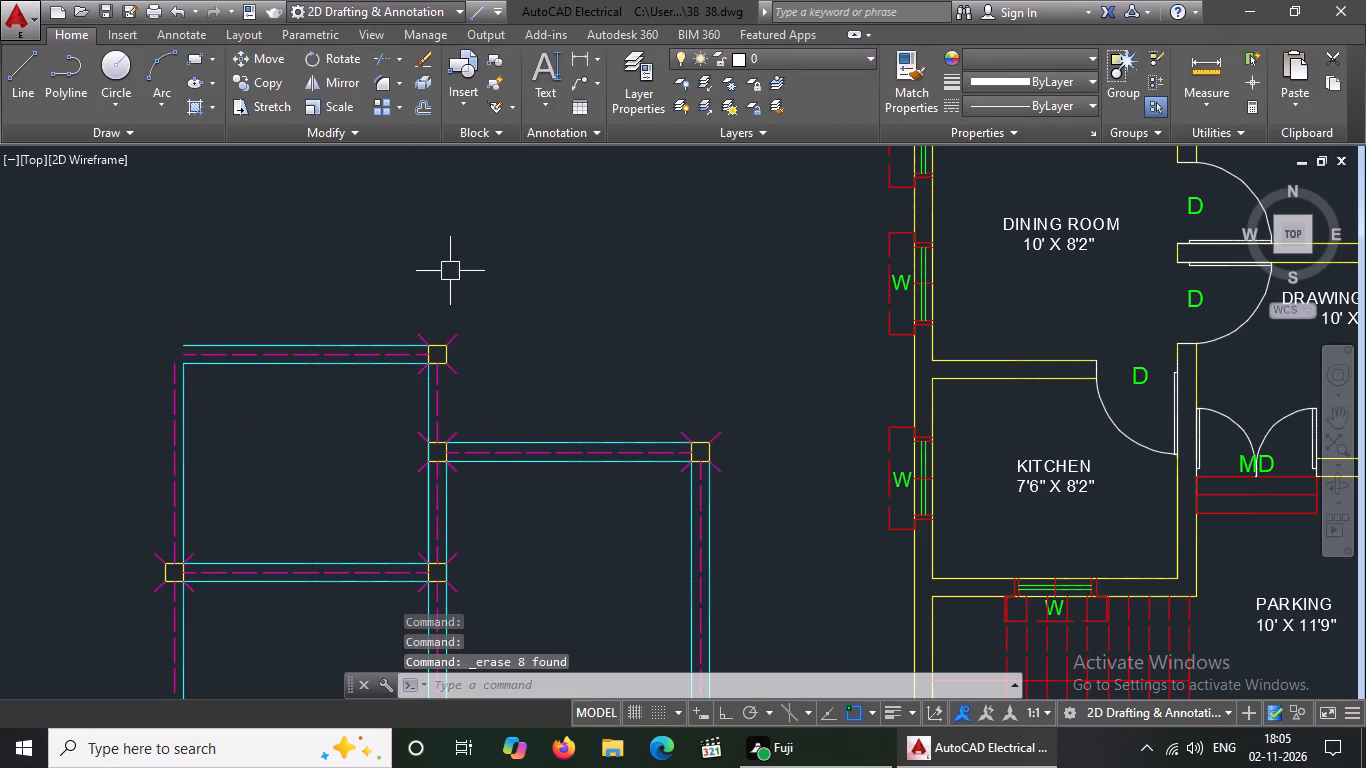
click(389, 305)
drag(508, 432, 506, 419)
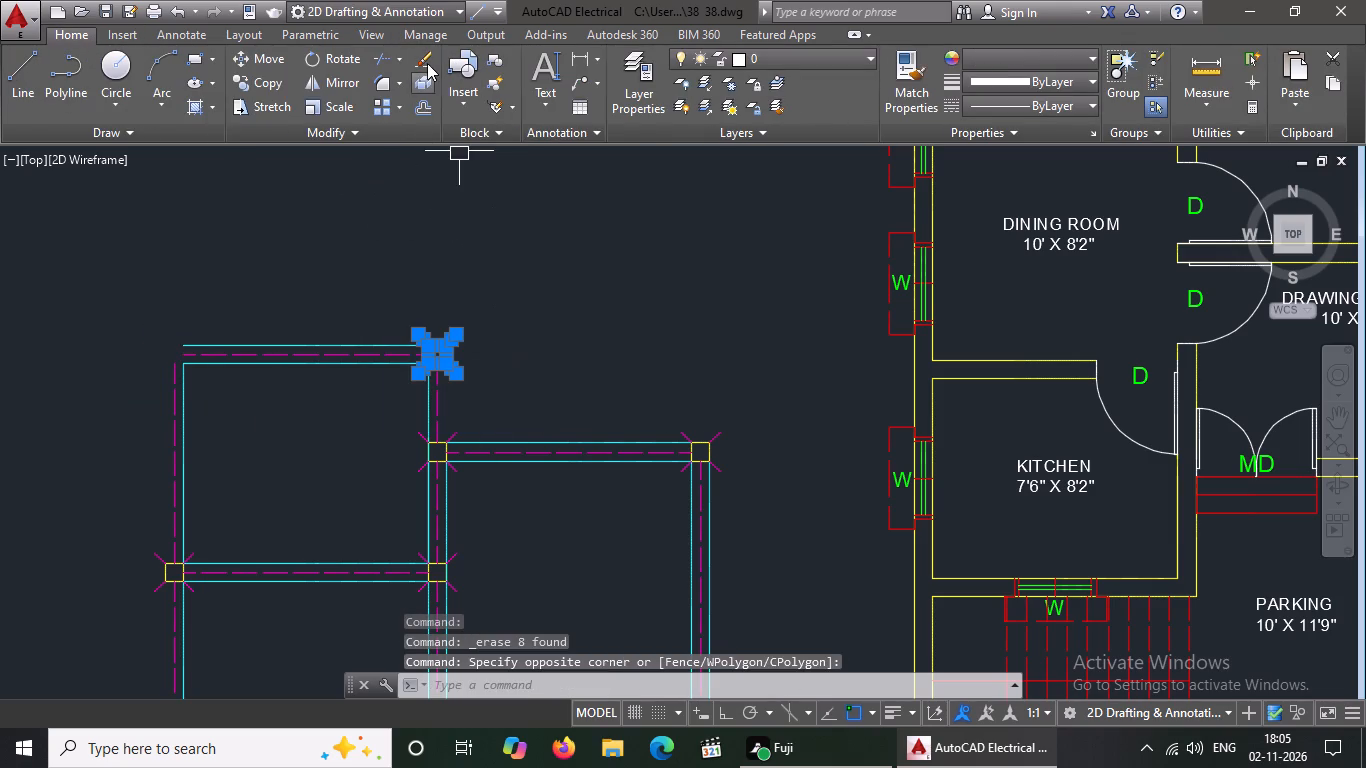
click(427, 63)
Delete both cyan edges and the dashed magenta centreline of the topmost horizontal beam.
click(303, 344)
click(424, 49)
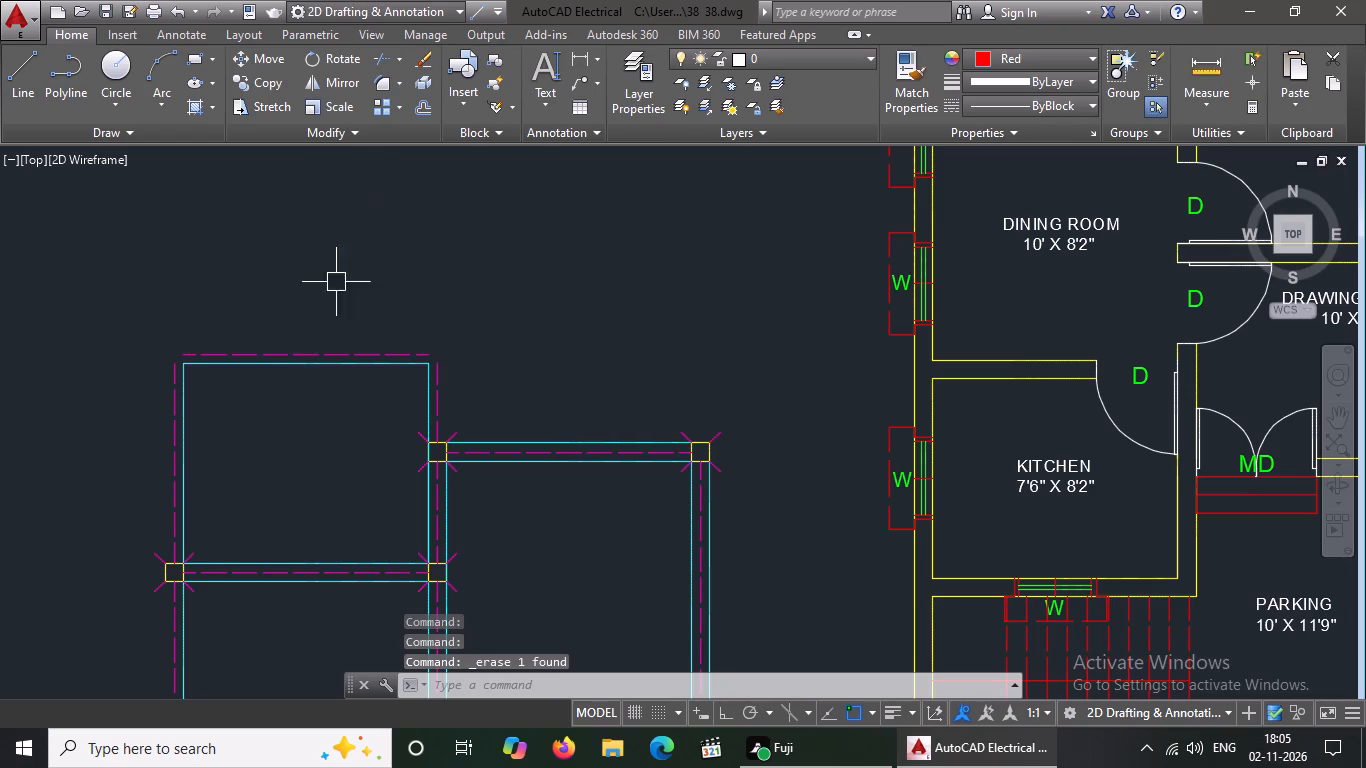
click(327, 354)
click(418, 48)
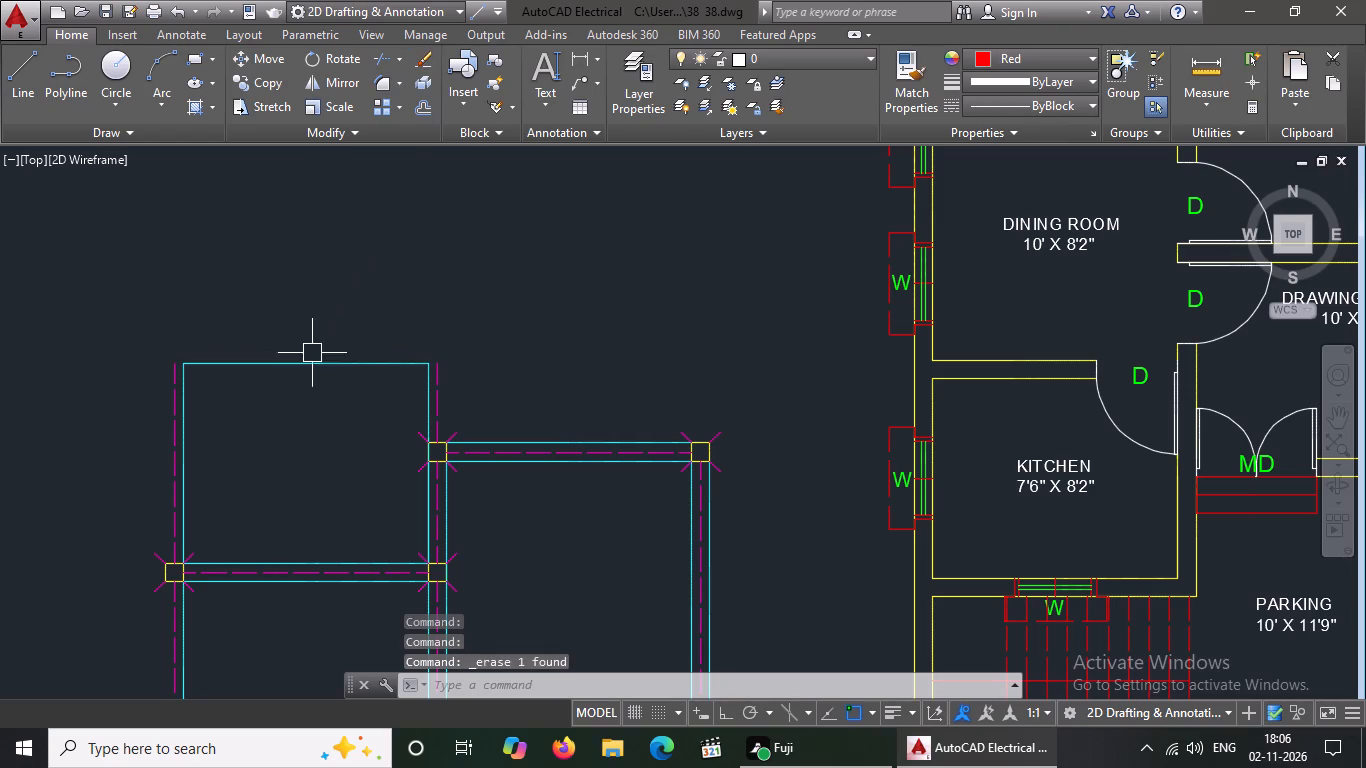
click(312, 357)
click(428, 54)
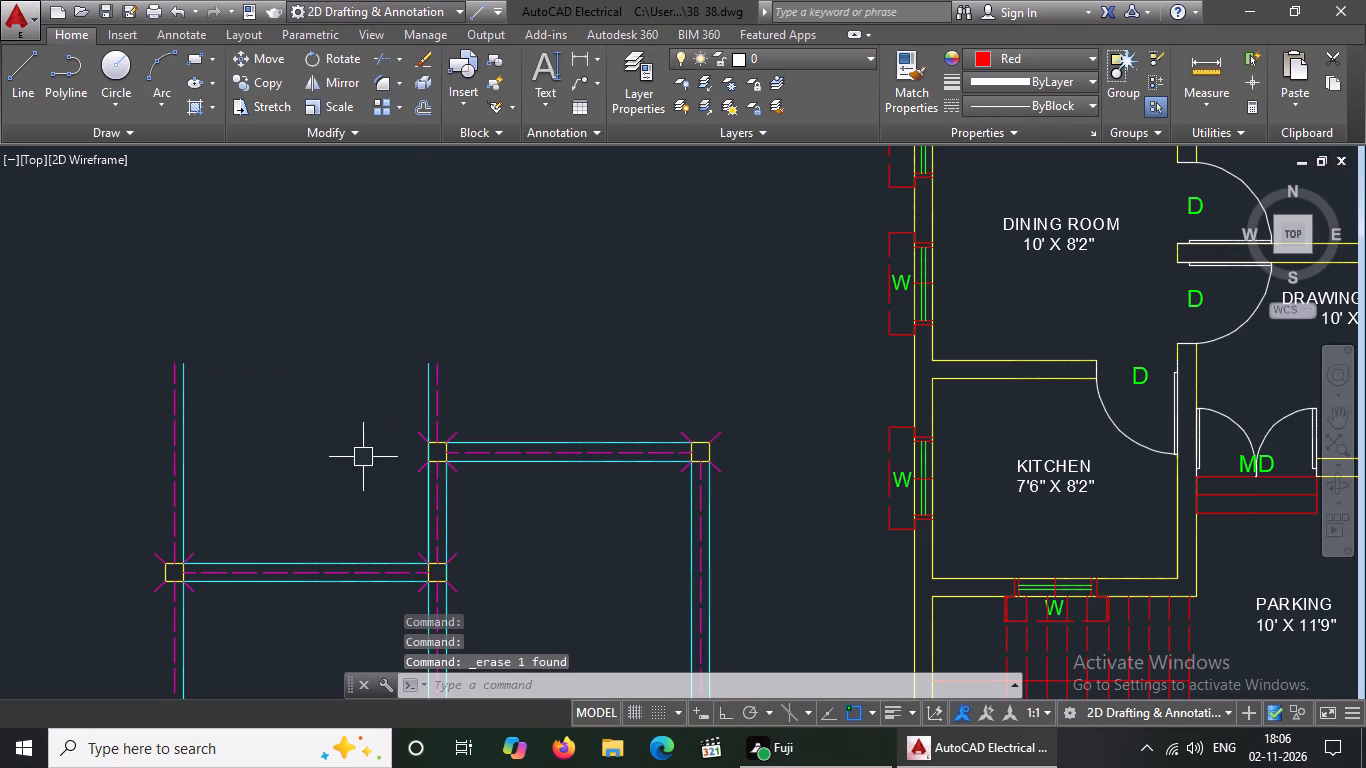
Delete the short middle vertical beam's remaining cyan edge and dashed centreline, plus the column and magenta diagonals at its lower end.
click(424, 391)
click(427, 60)
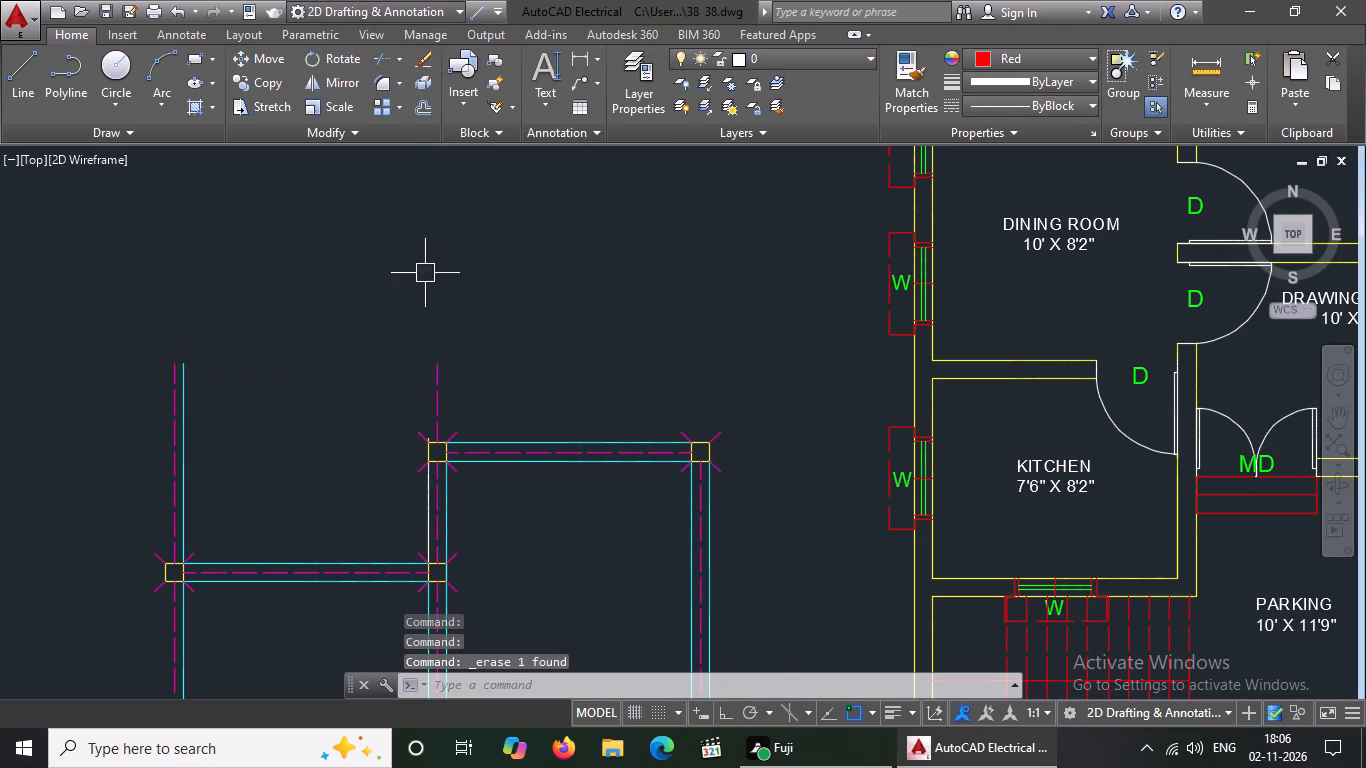
click(377, 414)
click(479, 492)
click(424, 58)
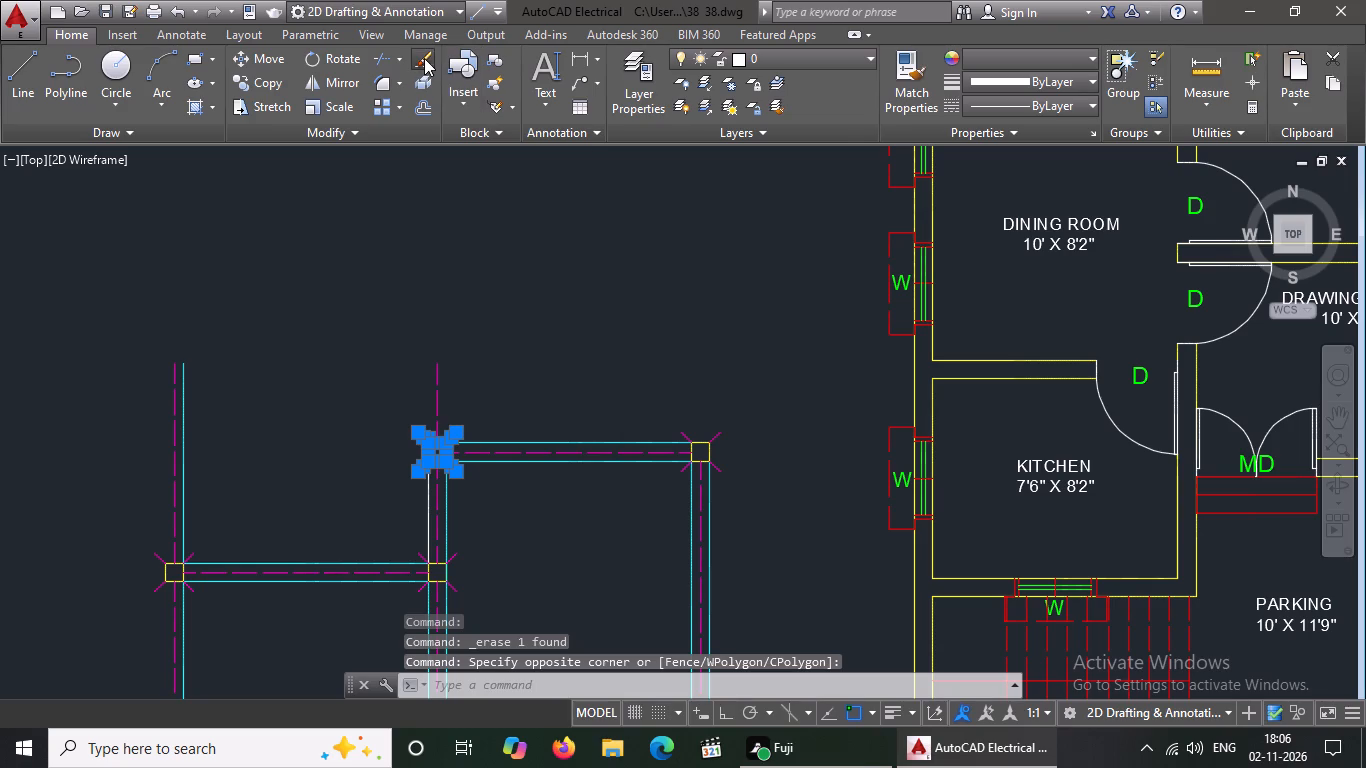
click(438, 403)
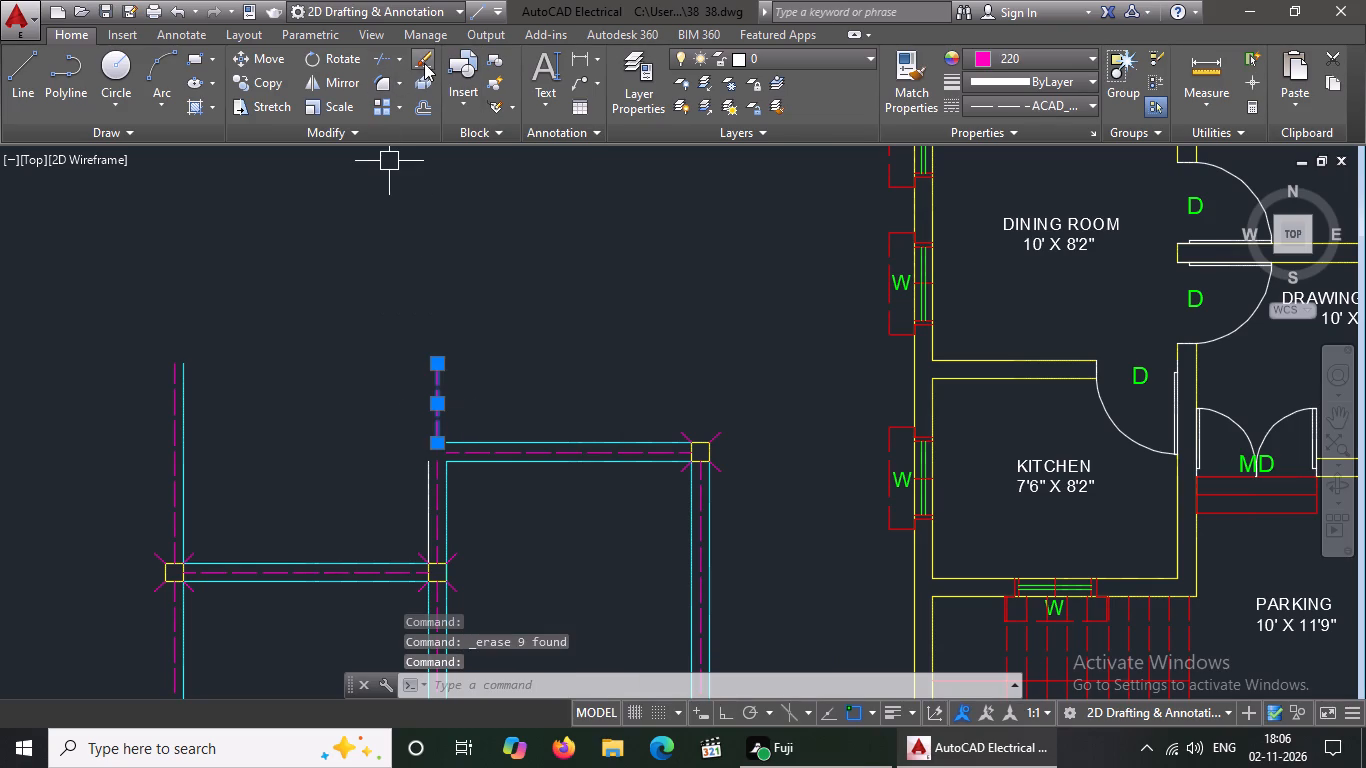
click(426, 59)
scroll(413, 106, down, 3)
scroll(412, 231, down, 1)
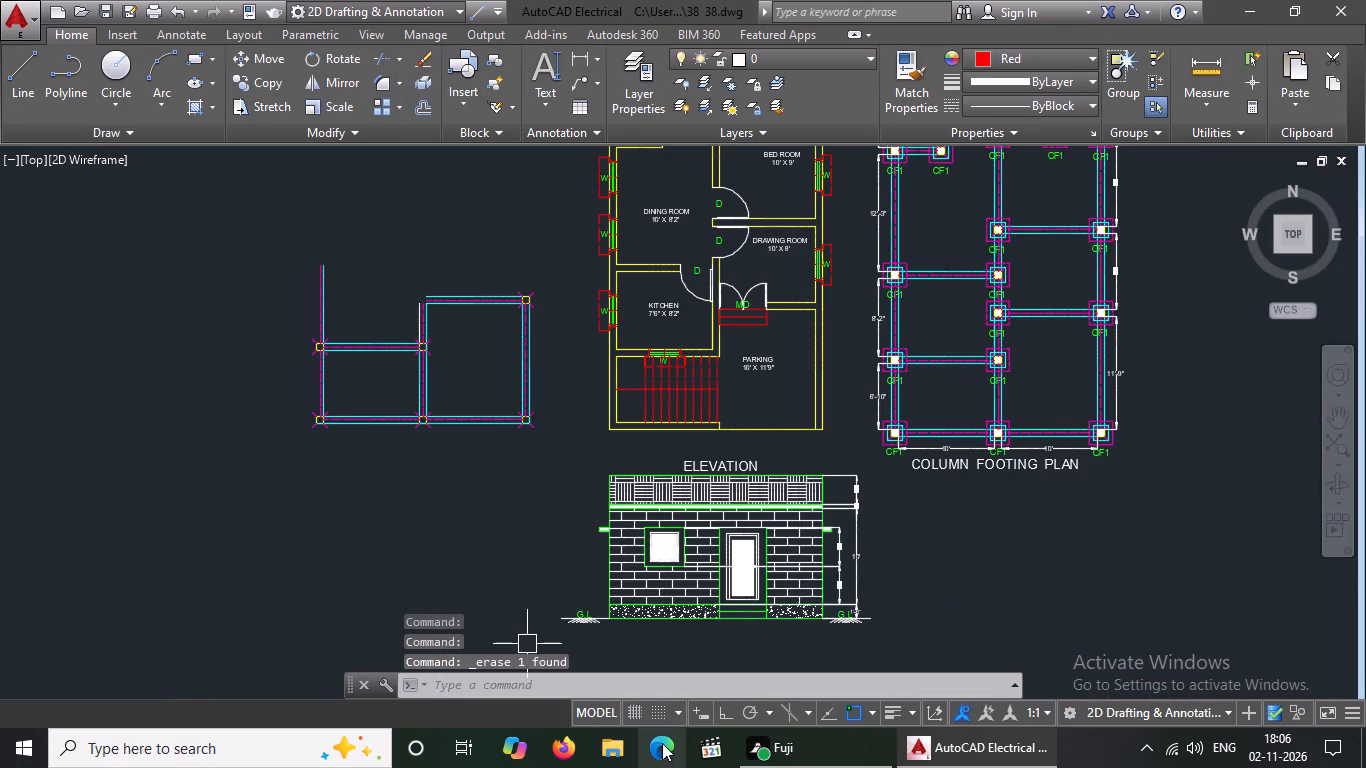
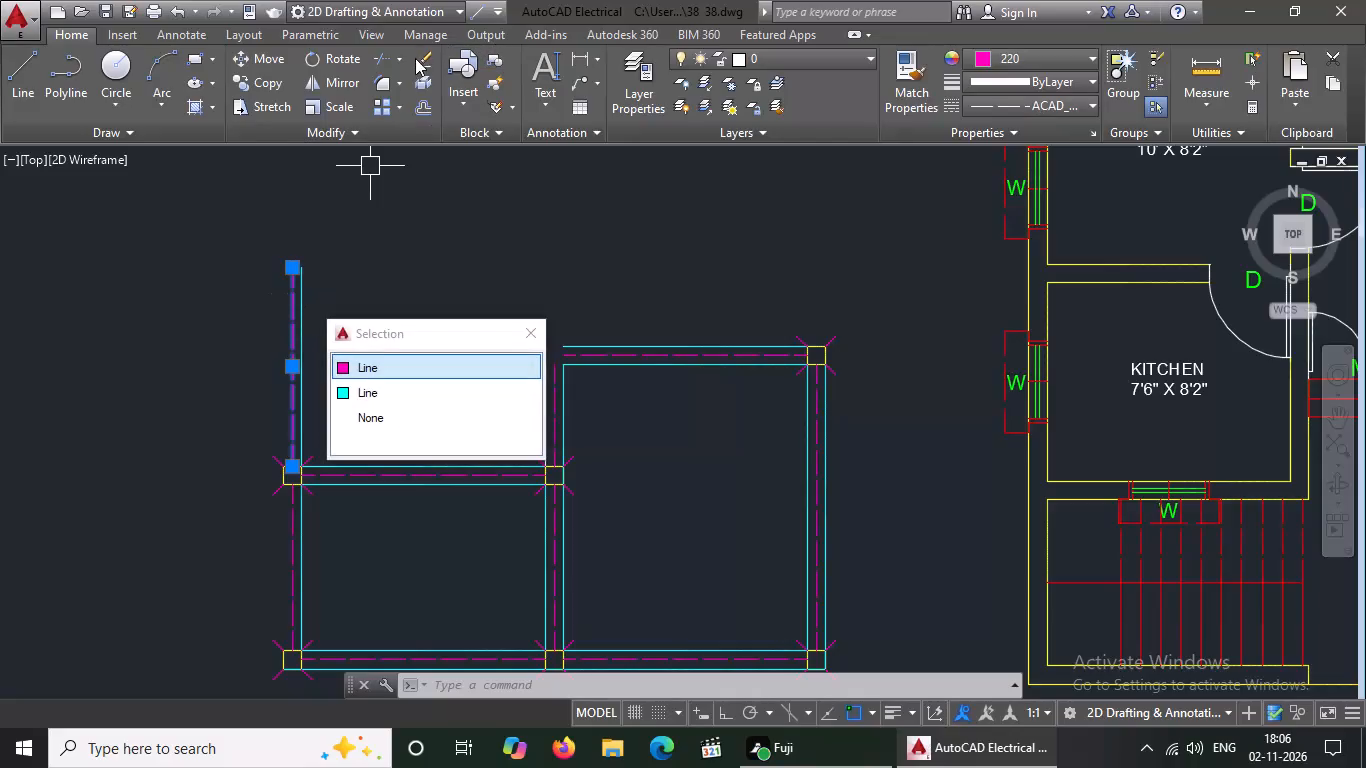
Delete the dashed magenta centreline and remaining cyan edge of the left vertical beam rising above the upper-left column.
click(417, 47)
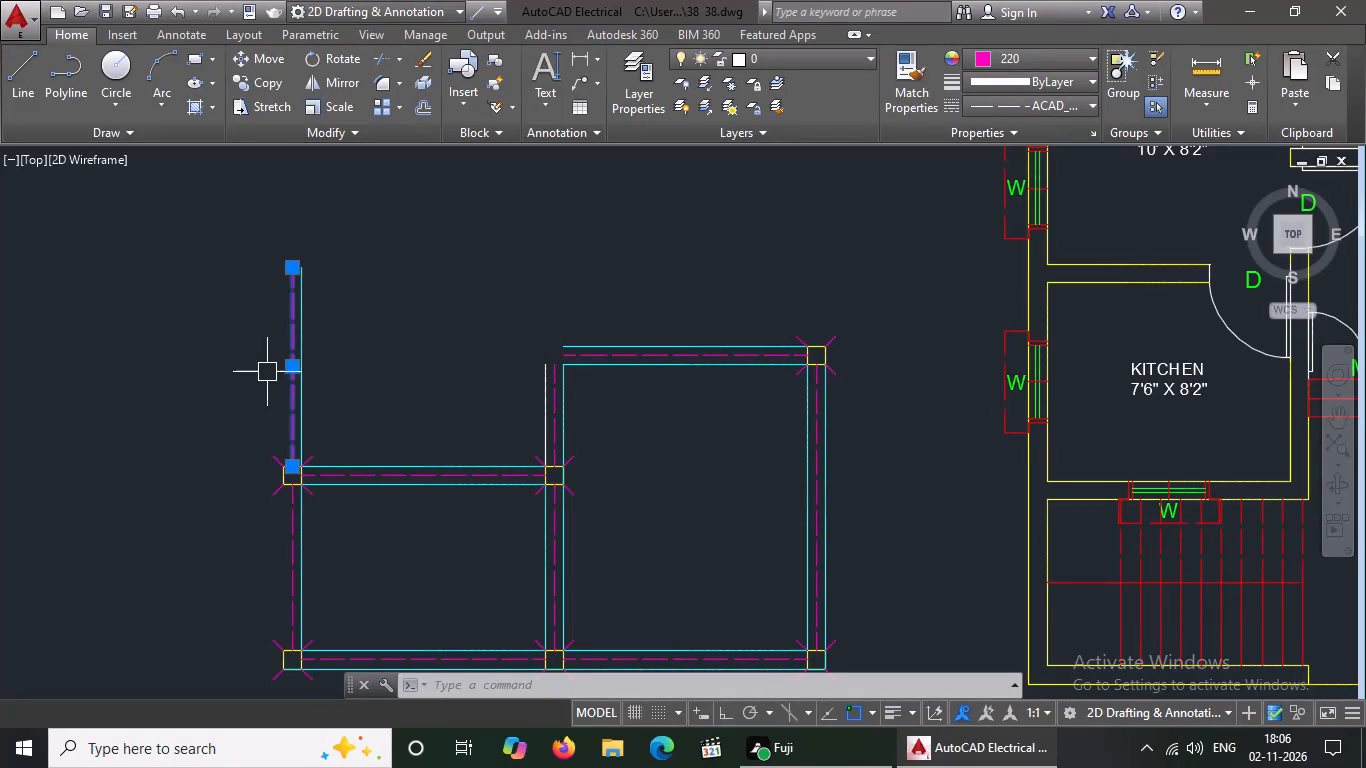
double_click(419, 51)
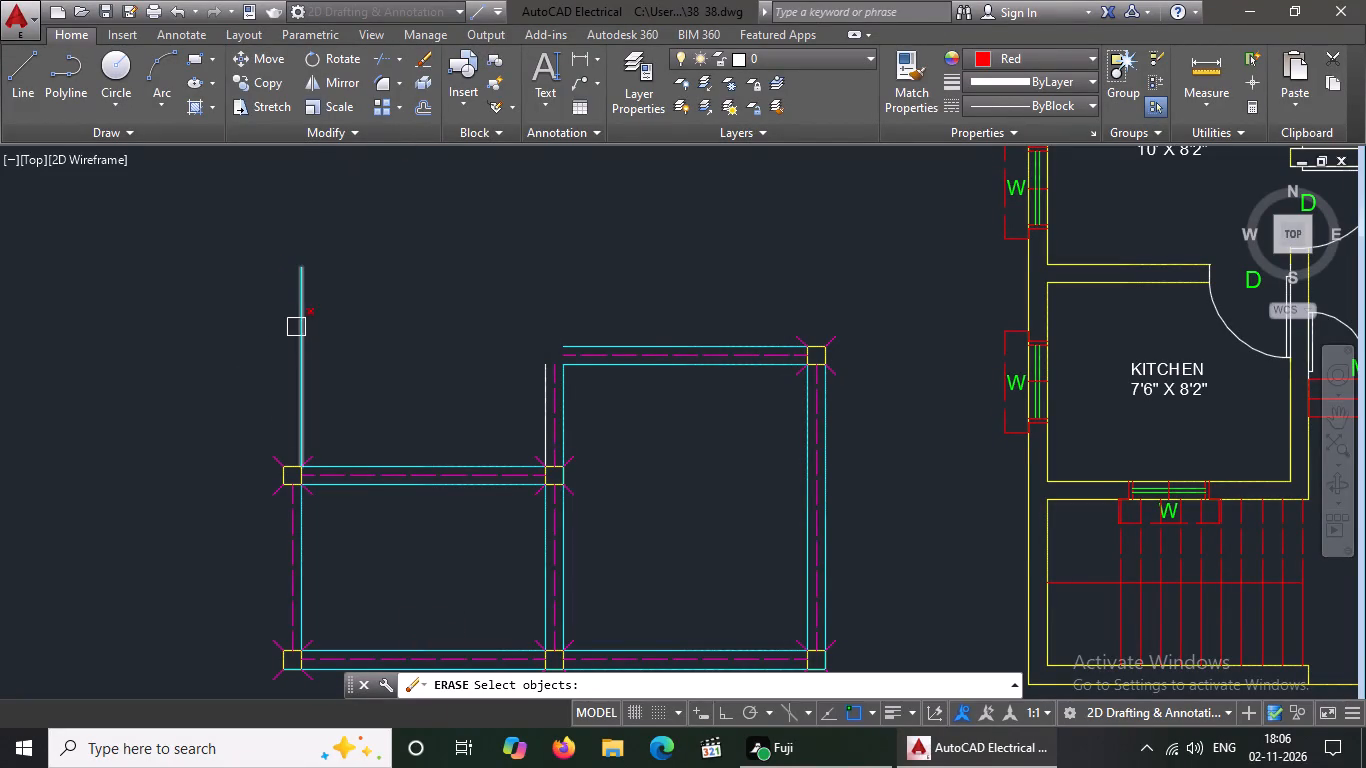
click(300, 322)
key(Escape)
click(304, 335)
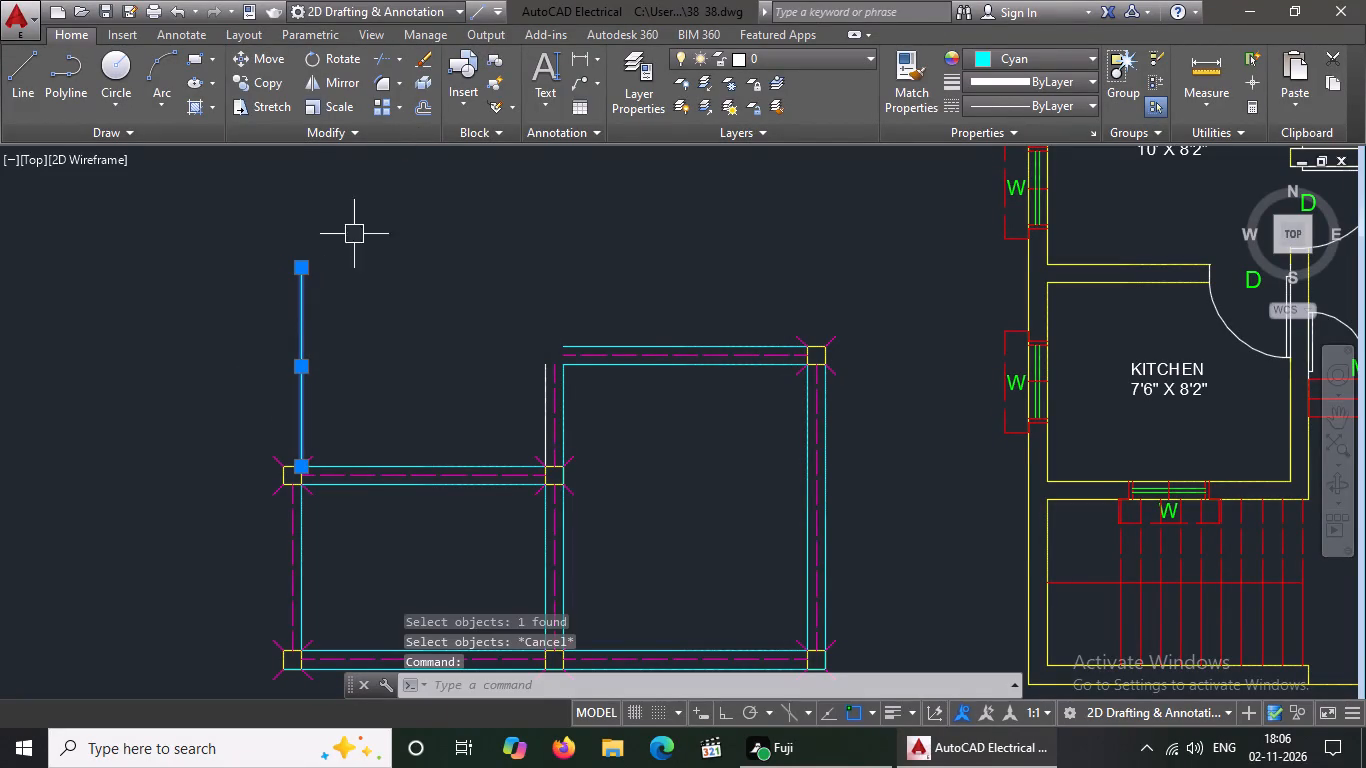
click(425, 51)
Delete the uppermost horizontal beam's right-end column with its magenta diagonals, plus the beam's two cyan edges and dashed centreline.
drag(732, 275, 739, 286)
drag(910, 439, 911, 426)
click(420, 52)
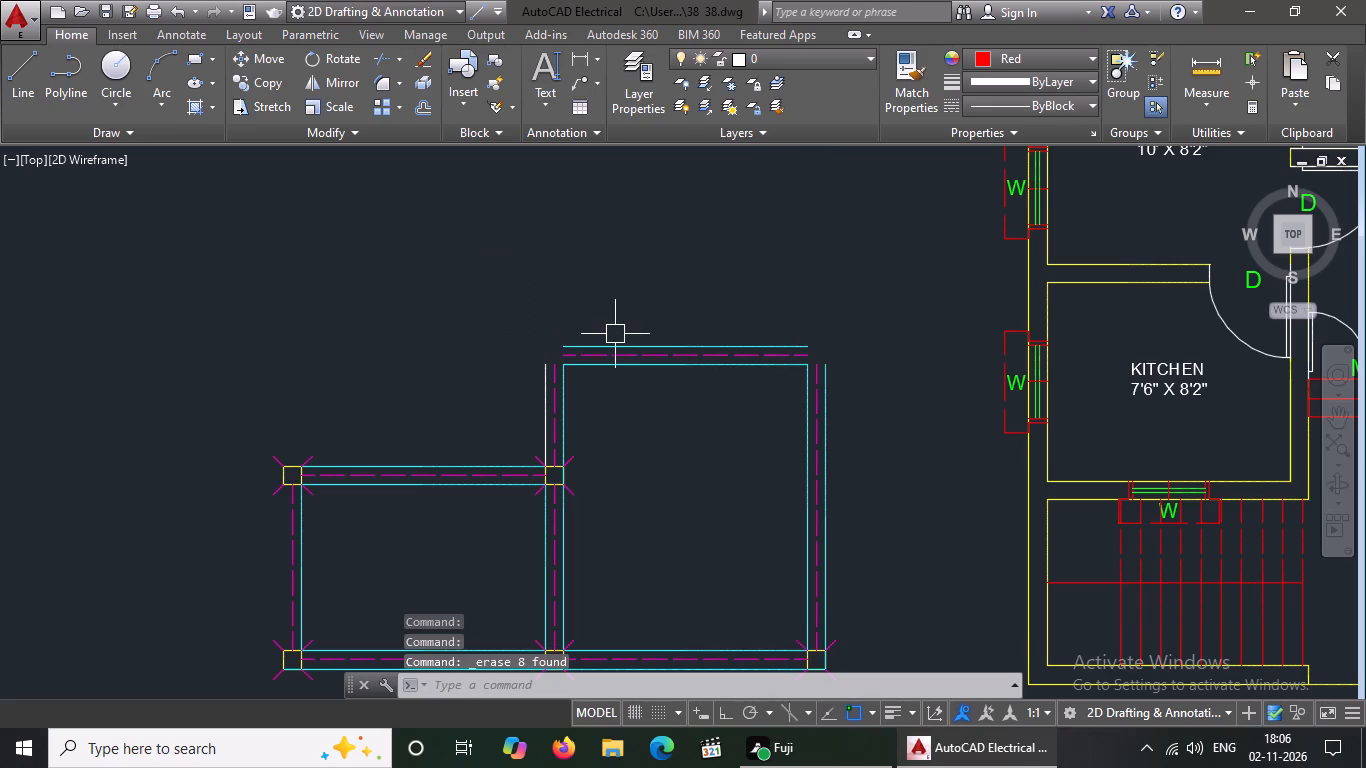
click(613, 342)
click(430, 60)
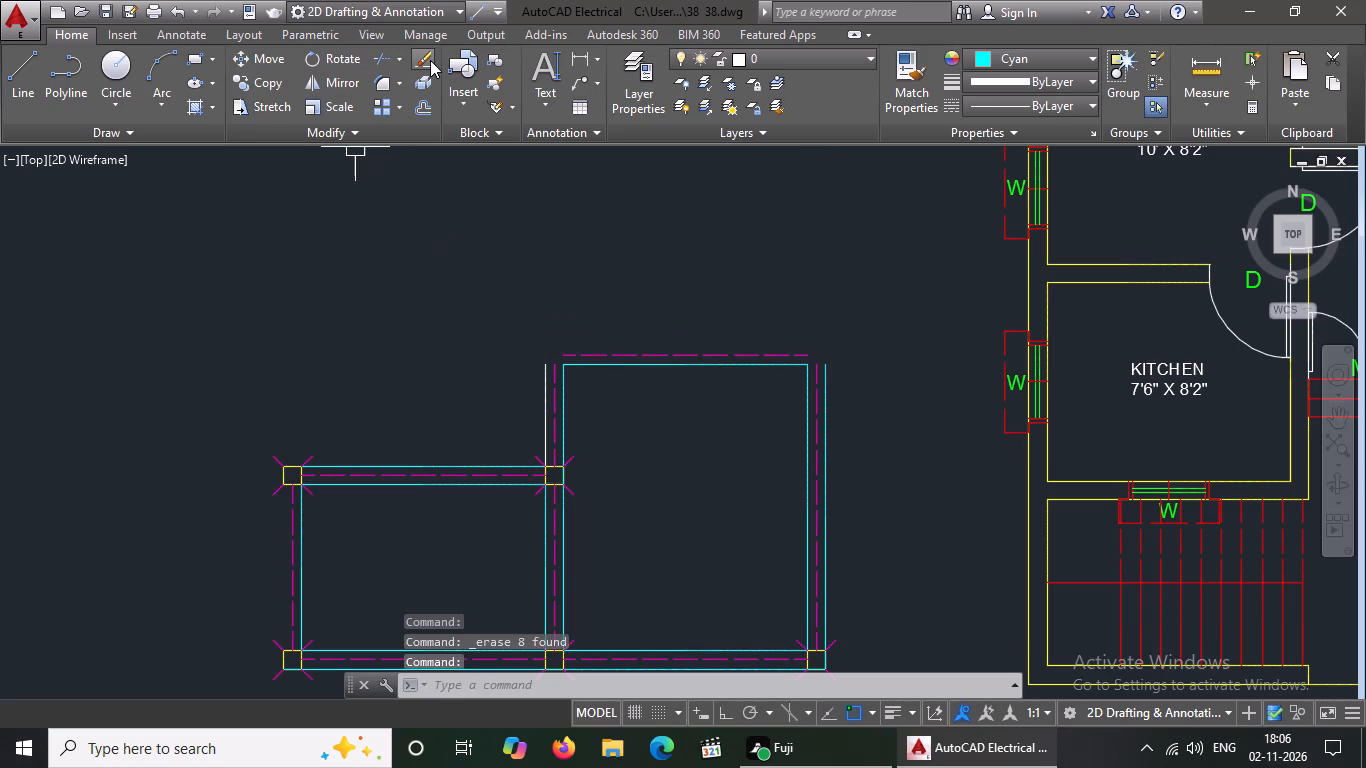
click(640, 351)
click(428, 54)
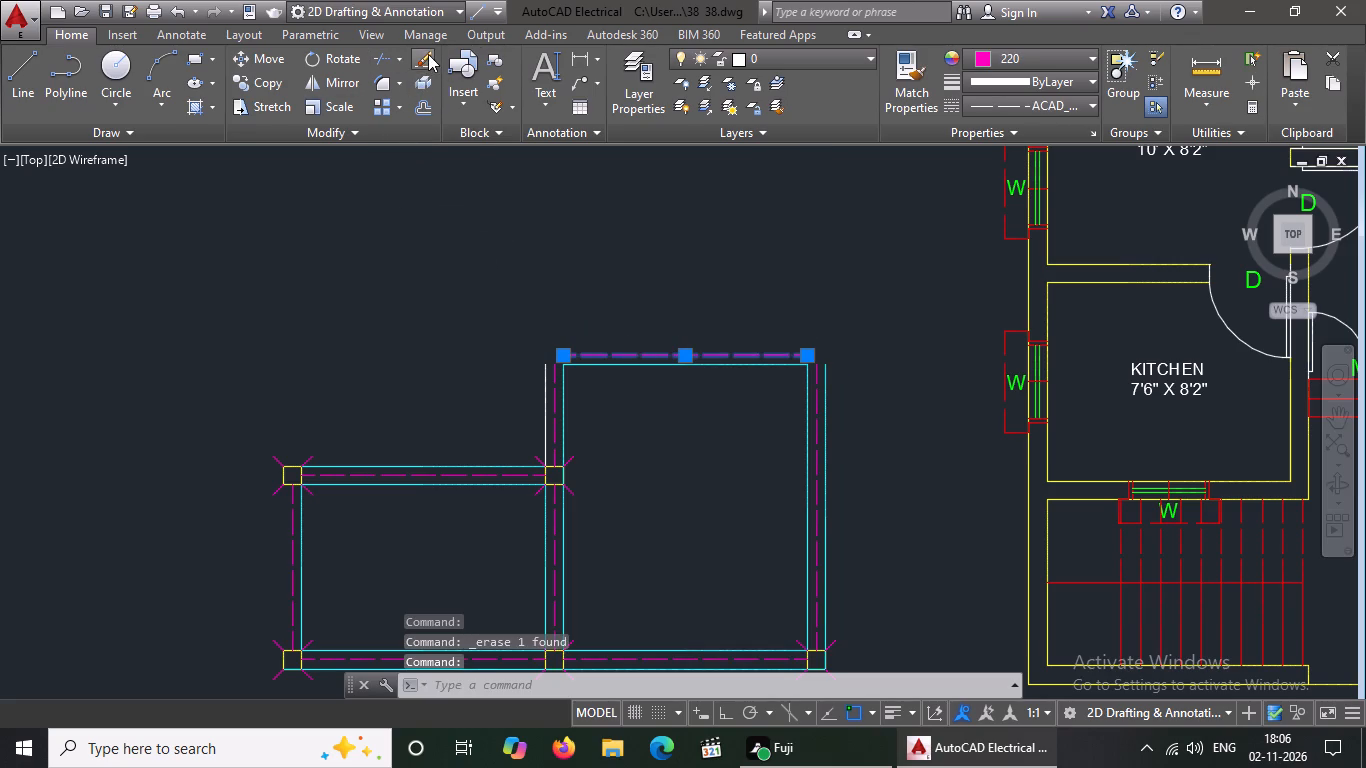
click(599, 369)
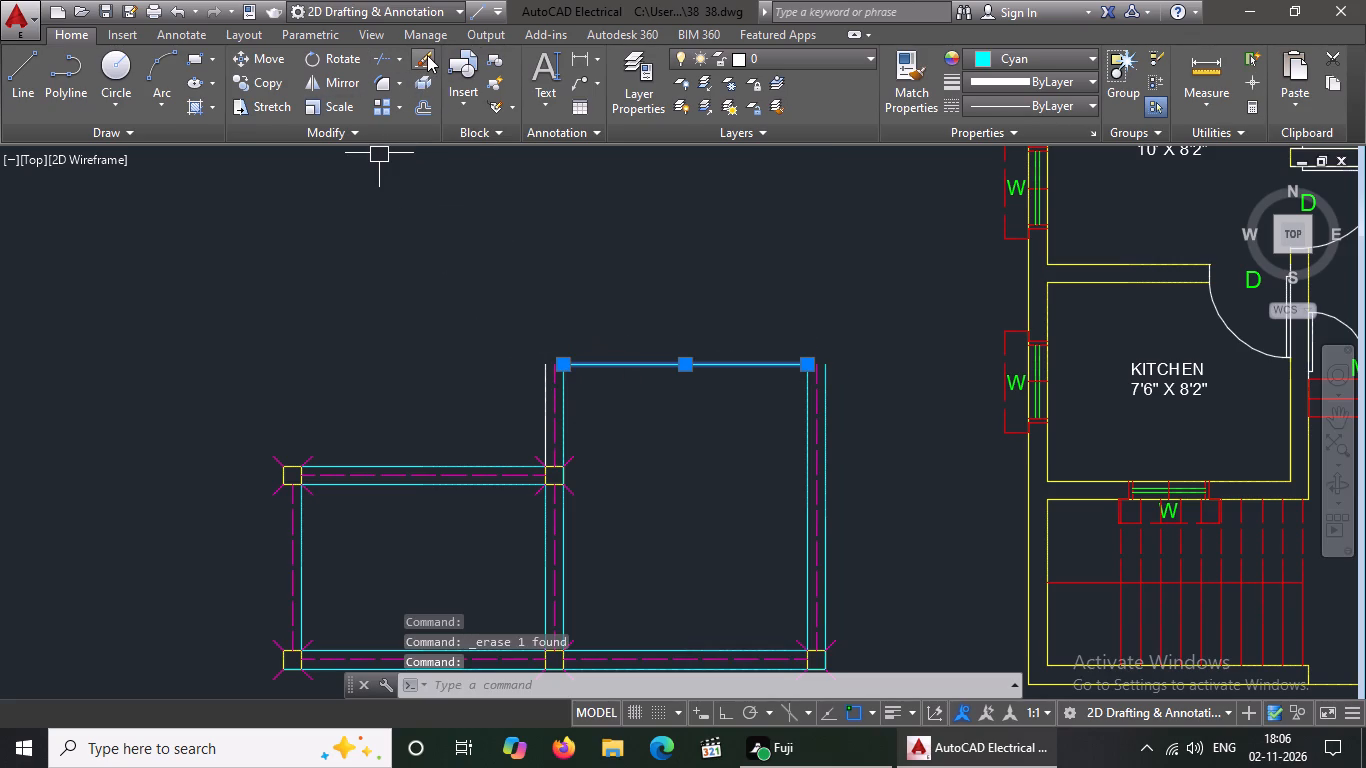
click(427, 55)
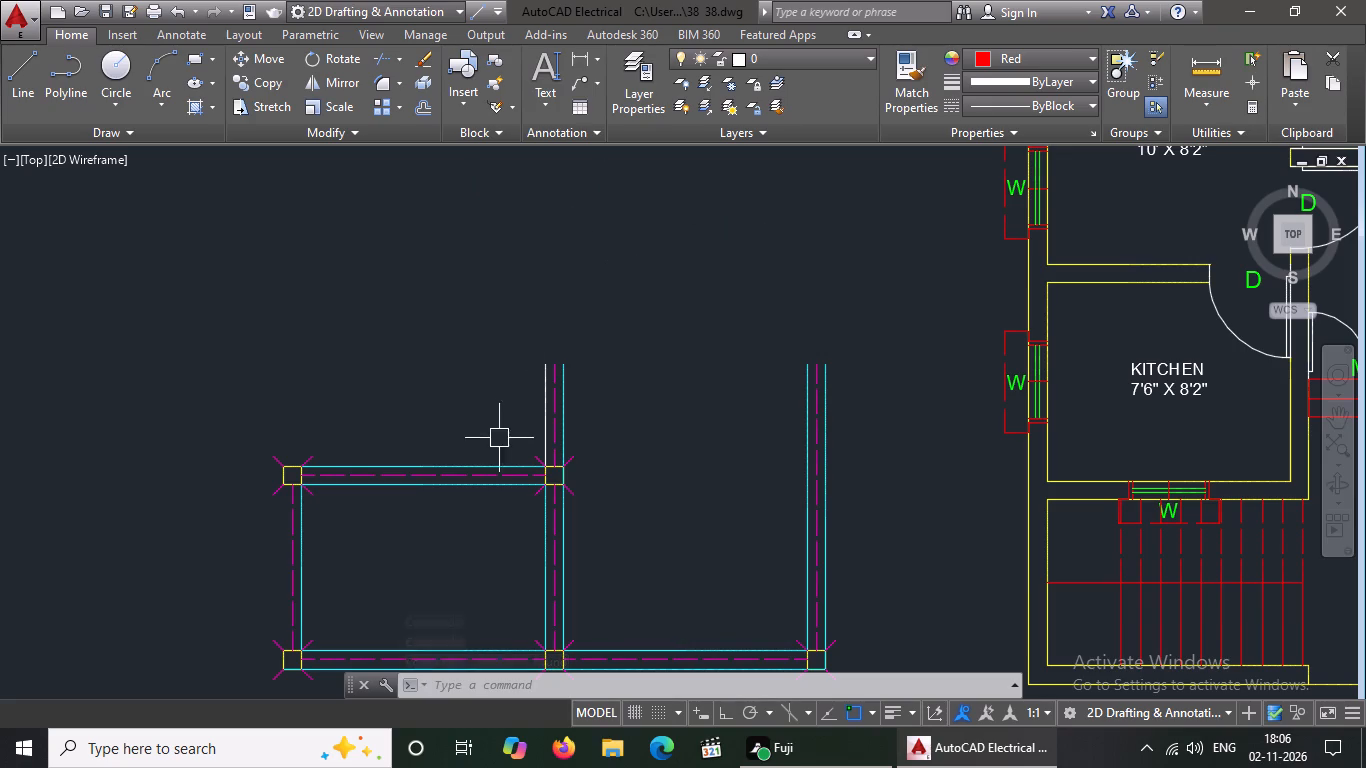
Delete the left edge and dashed centreline of the middle vertical beam's upper stub, plus the beam's full-length right cyan edge.
click(544, 405)
click(428, 55)
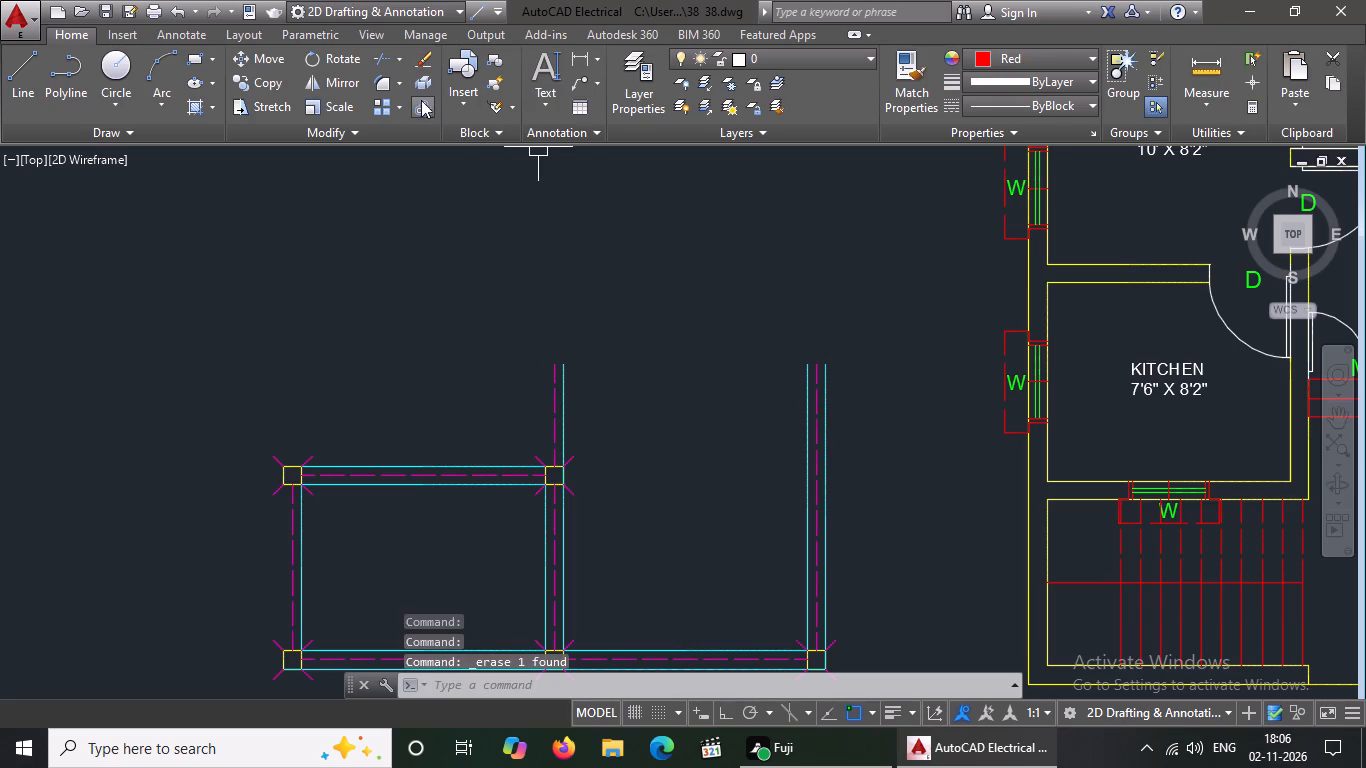
click(553, 405)
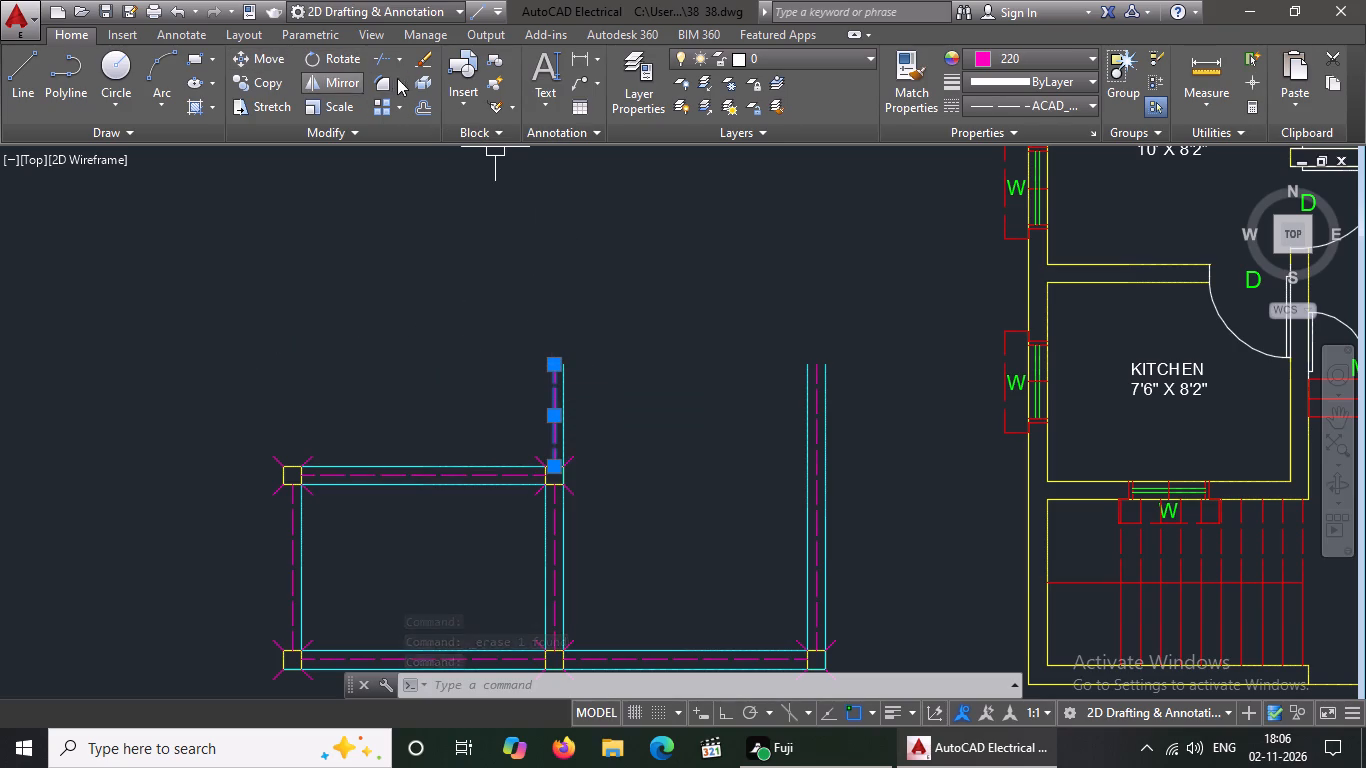
click(415, 56)
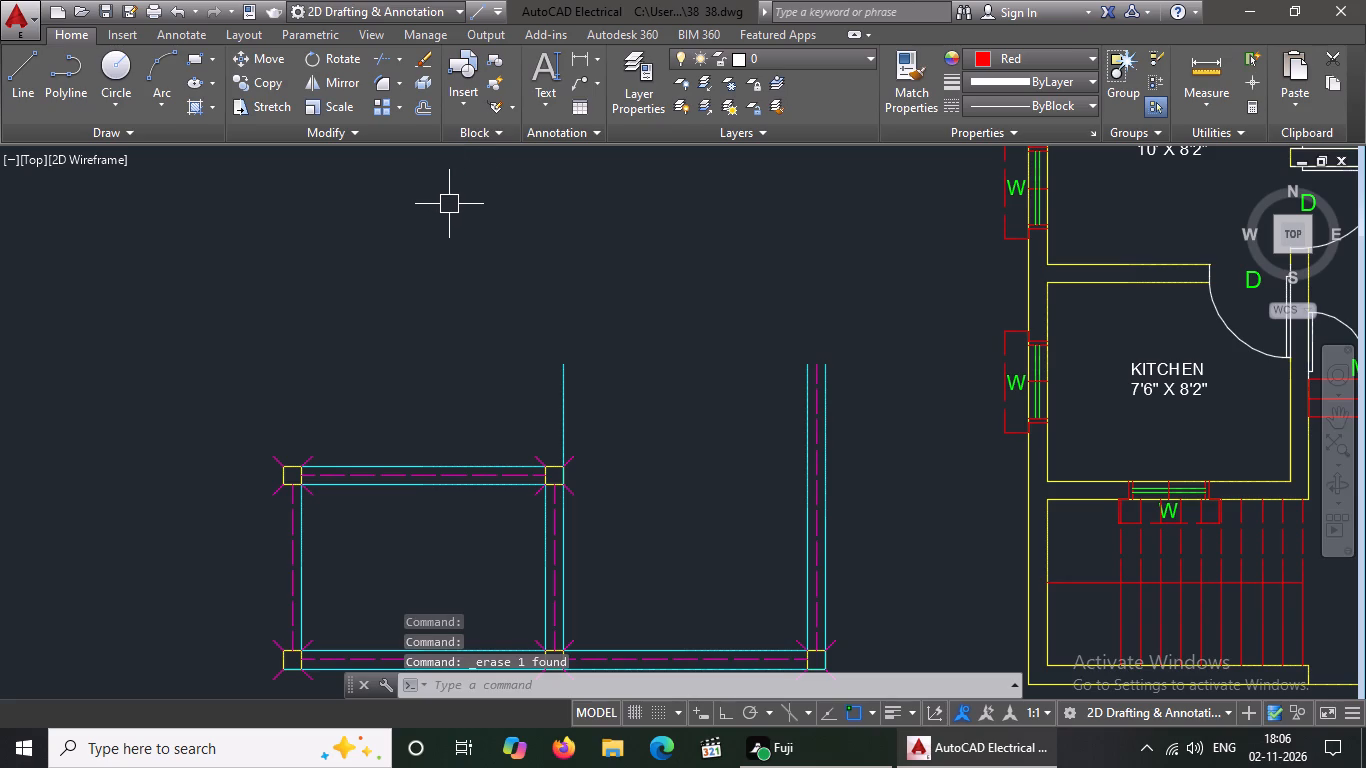
click(568, 415)
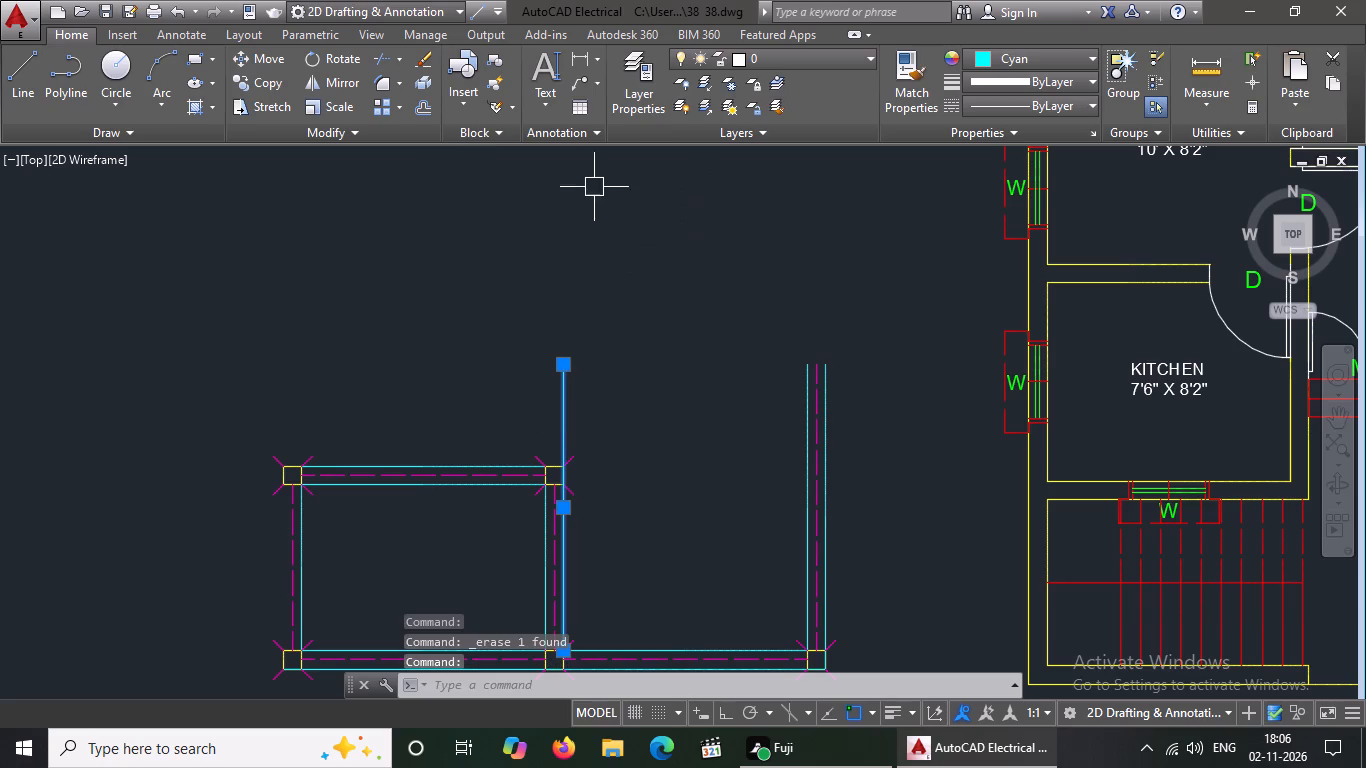
click(417, 53)
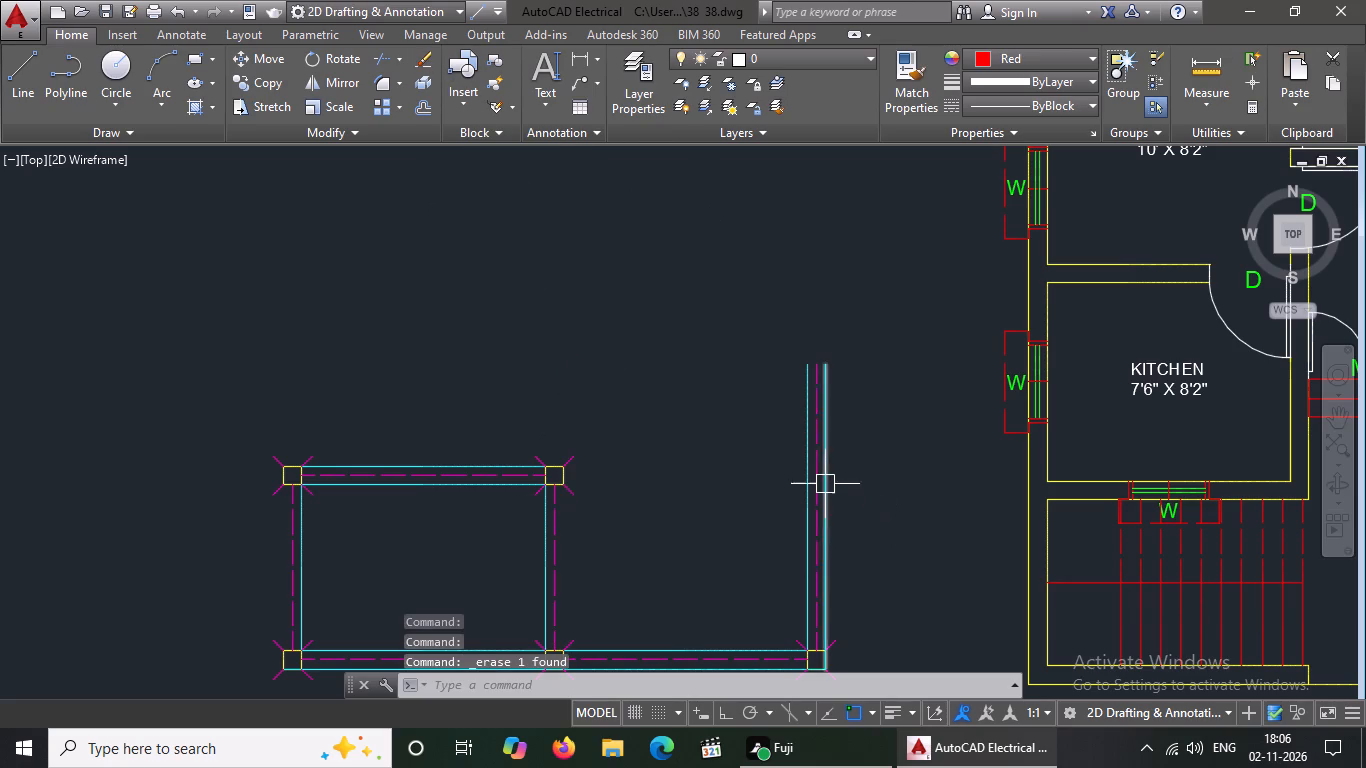
Delete both cyan edges and the dashed magenta centreline of the rightmost vertical beam.
click(825, 482)
click(415, 51)
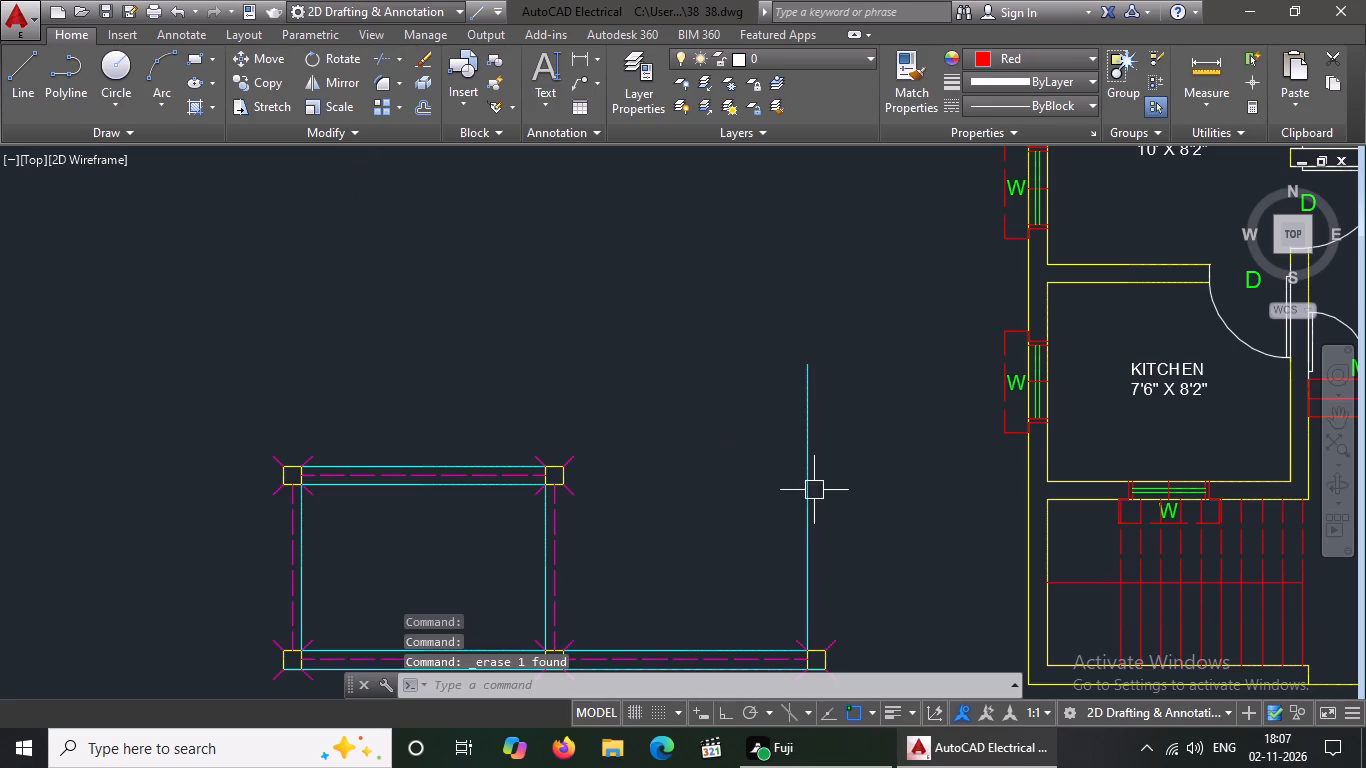
click(800, 558)
click(420, 54)
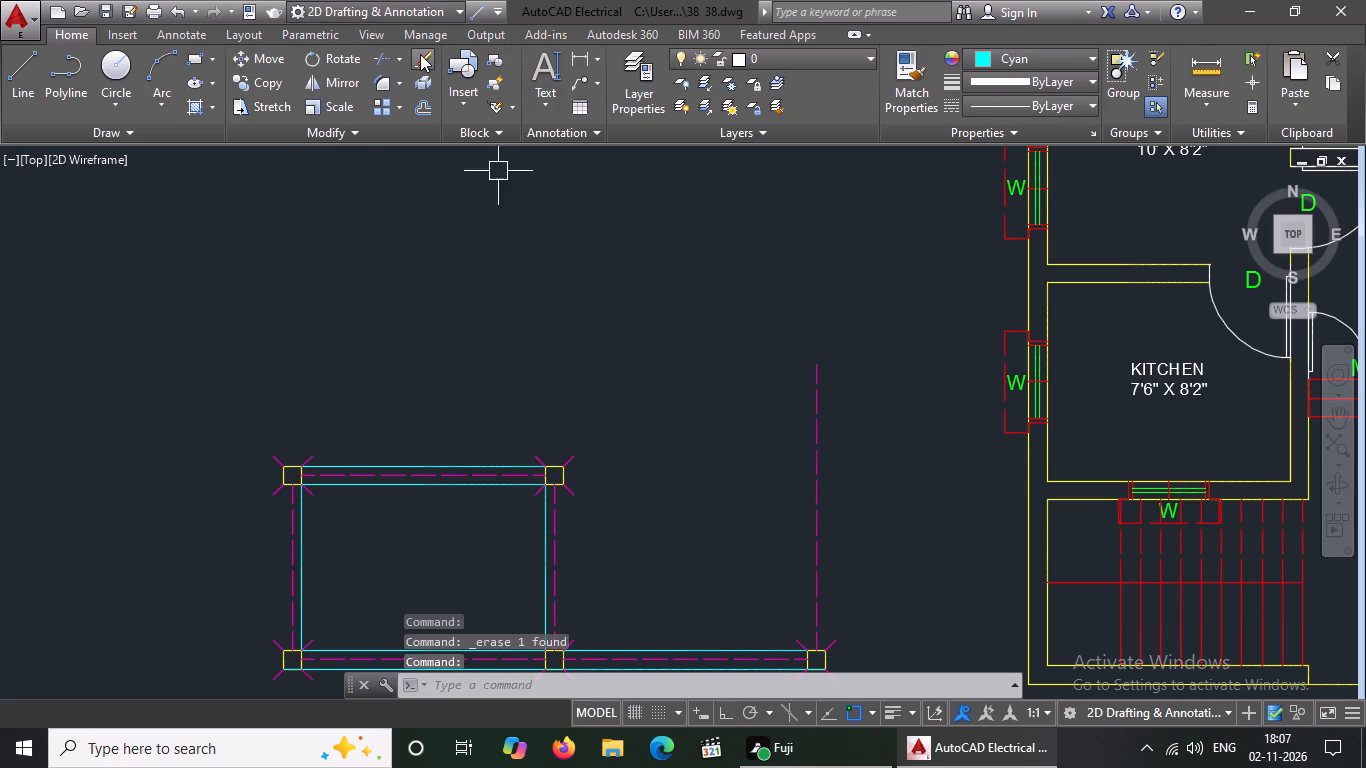
click(815, 456)
click(427, 52)
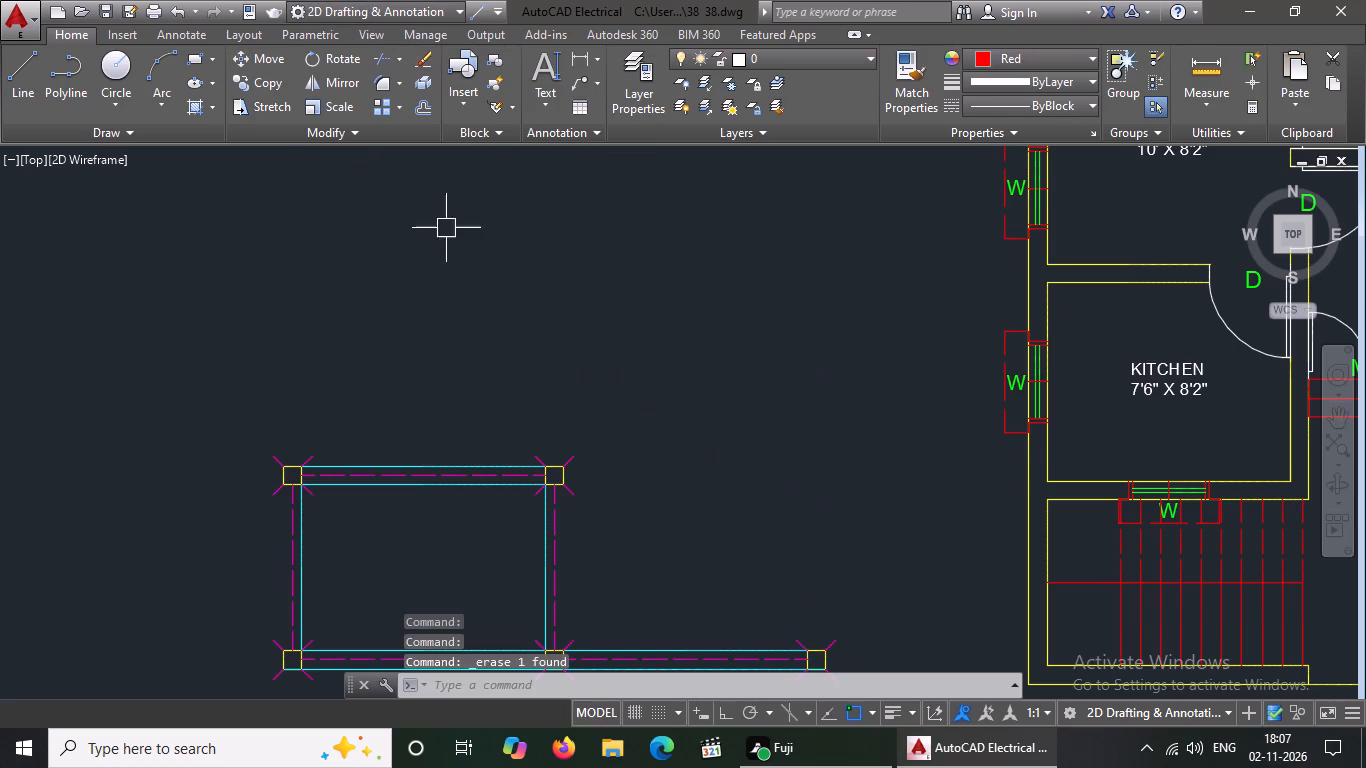
Delete the bottom-right column and the upper and lower middle columns, together with their magenta diagonals.
scroll(625, 390, down, 3)
scroll(659, 466, up, 3)
click(695, 391)
click(801, 565)
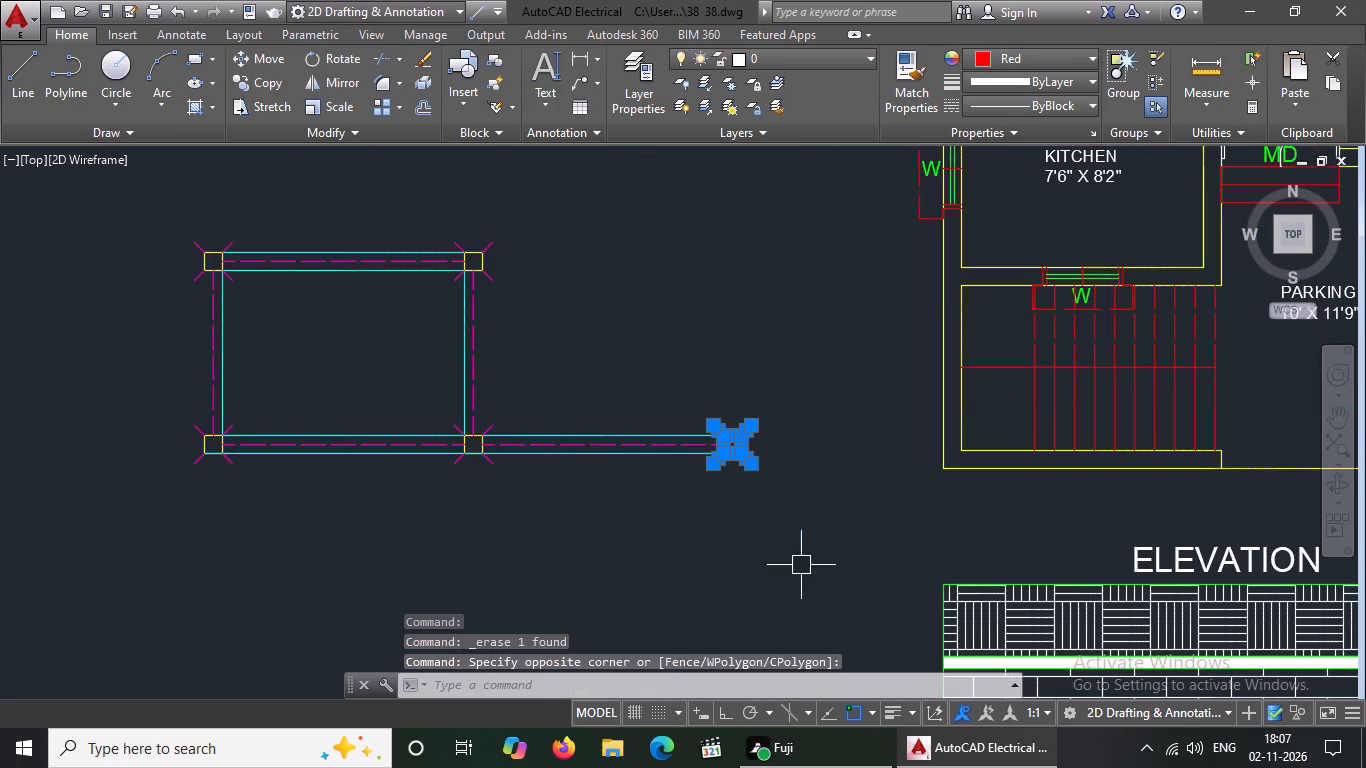
click(423, 57)
drag(422, 229, 455, 255)
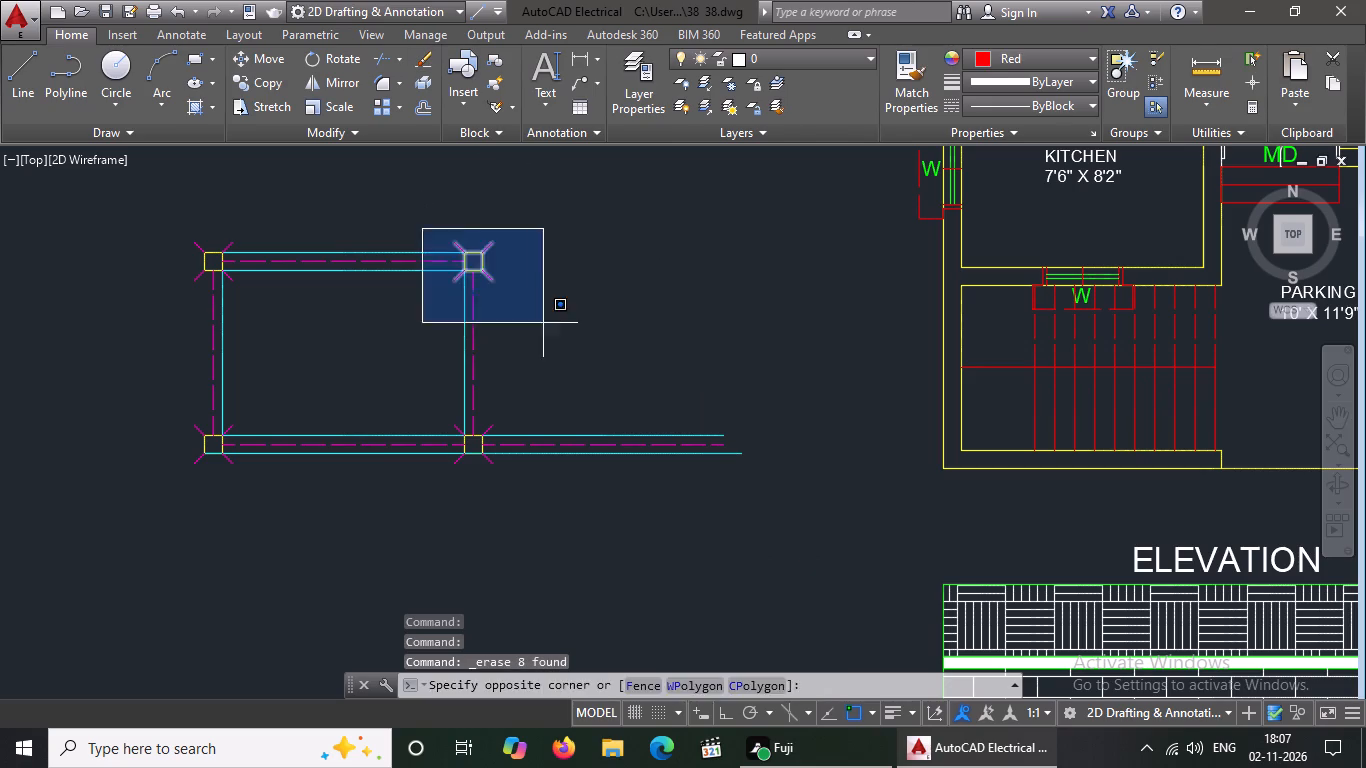
click(543, 323)
click(430, 60)
drag(412, 375, 429, 401)
drag(511, 536, 514, 517)
click(422, 58)
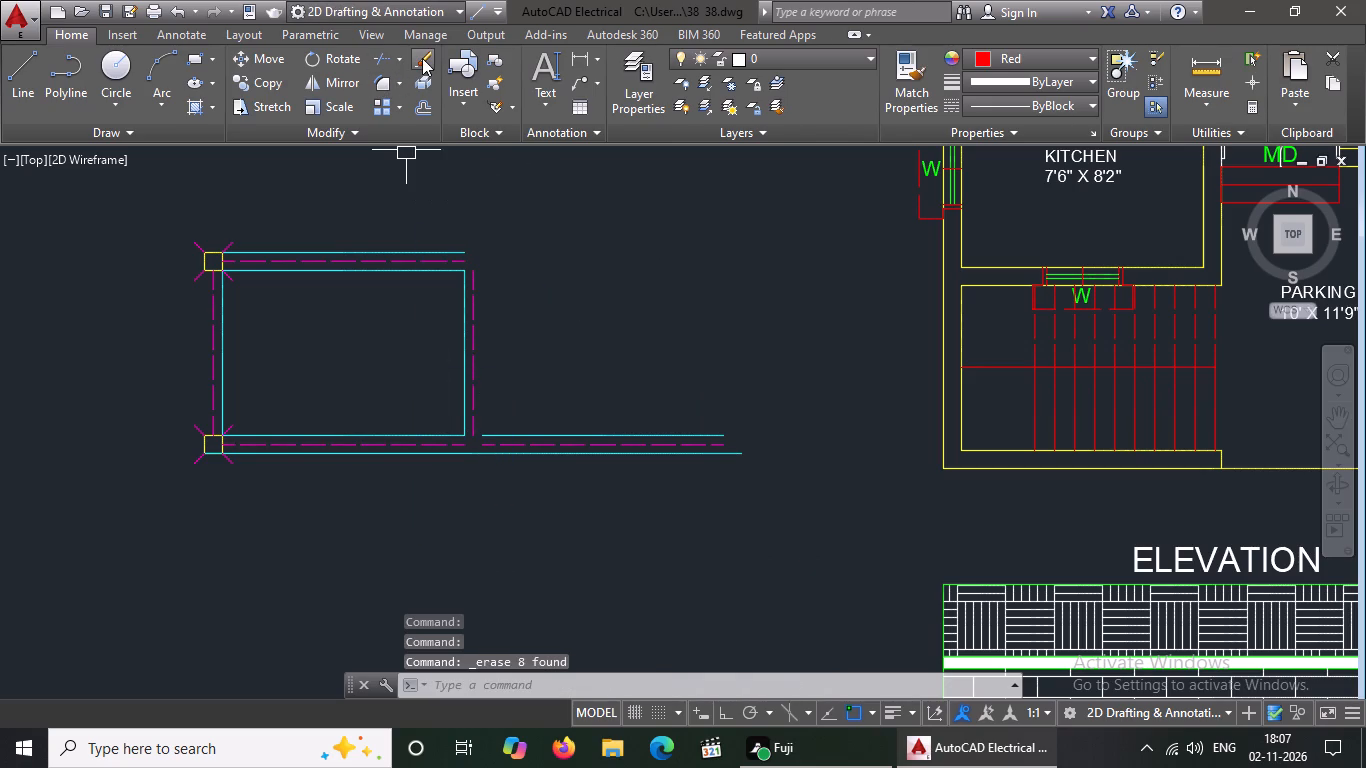
Delete the bottom-right horizontal beam's upper cyan edge and dashed centreline, plus the full-length lower cyan edge of the bottom row.
click(598, 435)
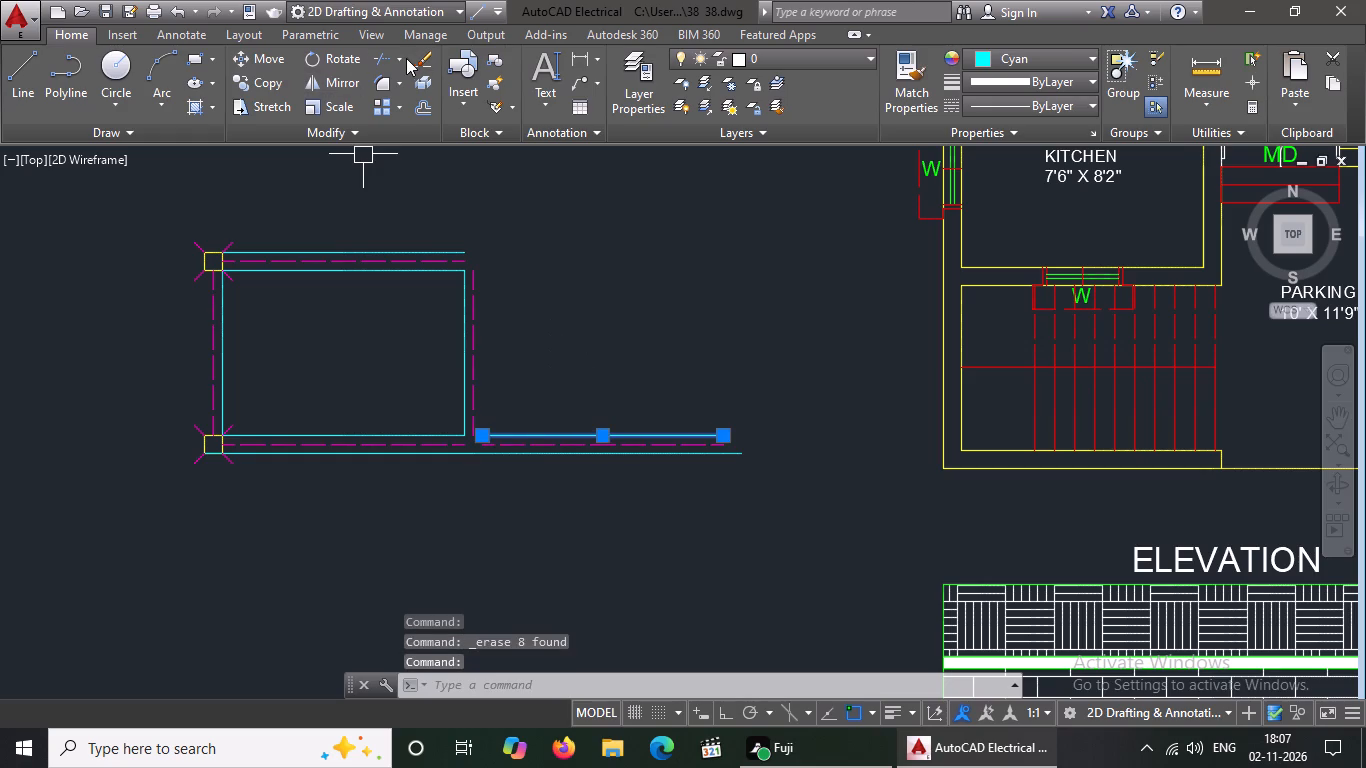
click(428, 54)
click(532, 447)
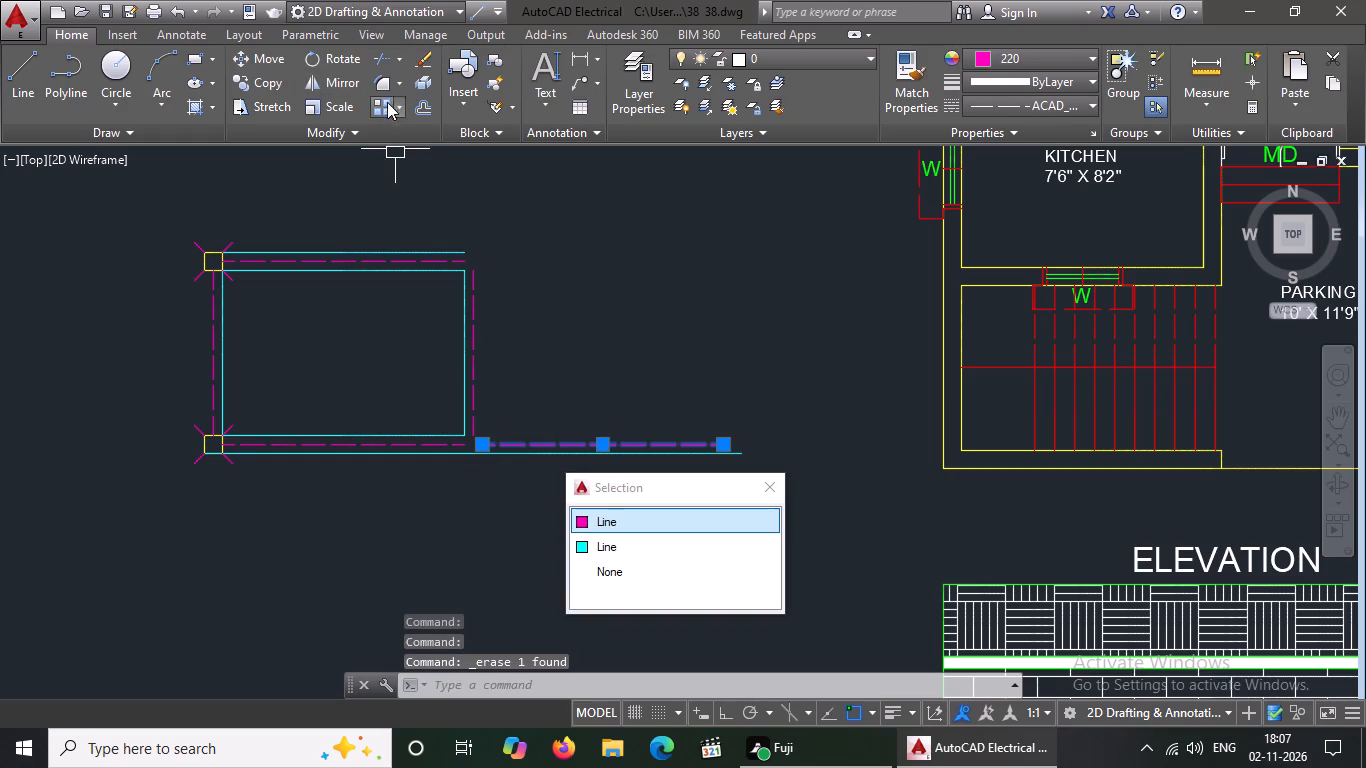
click(414, 58)
click(564, 471)
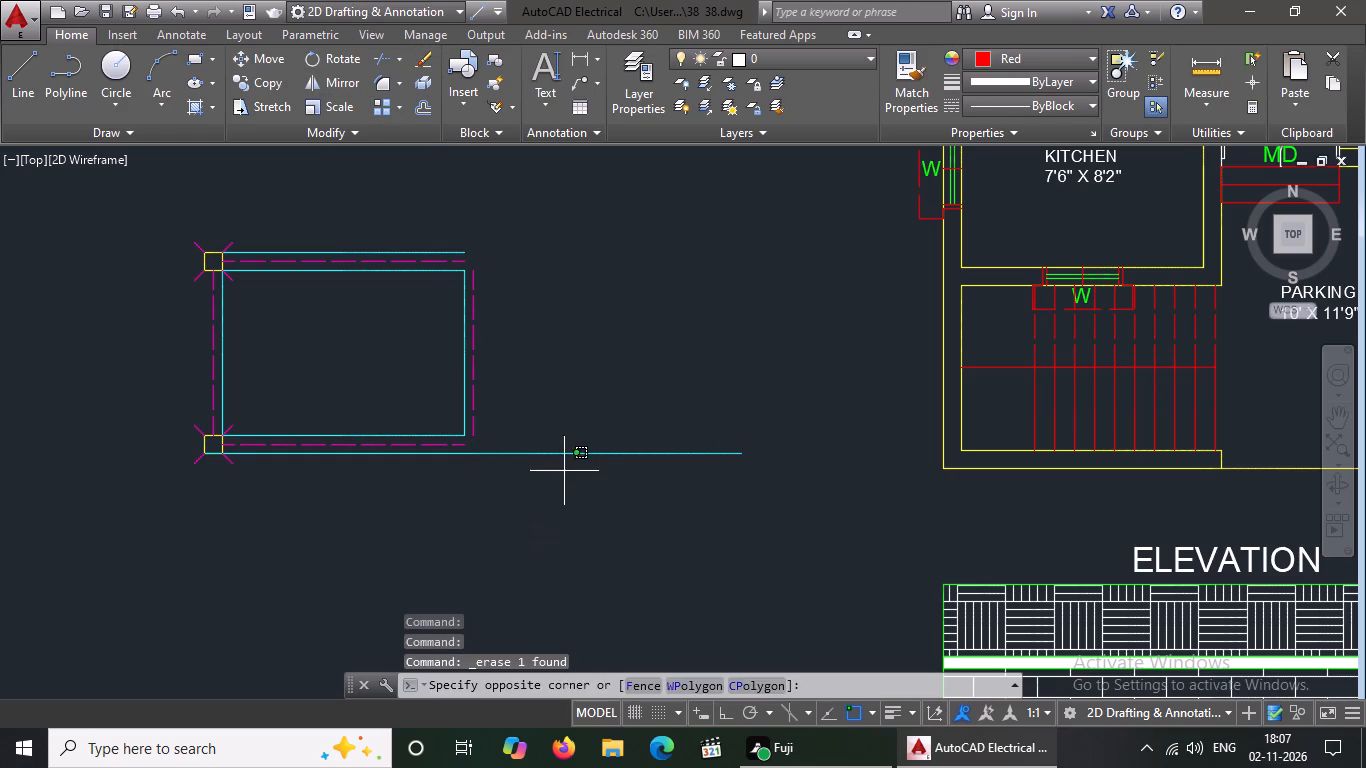
drag(565, 453, 565, 443)
drag(565, 406, 530, 479)
drag(522, 502, 522, 489)
click(417, 49)
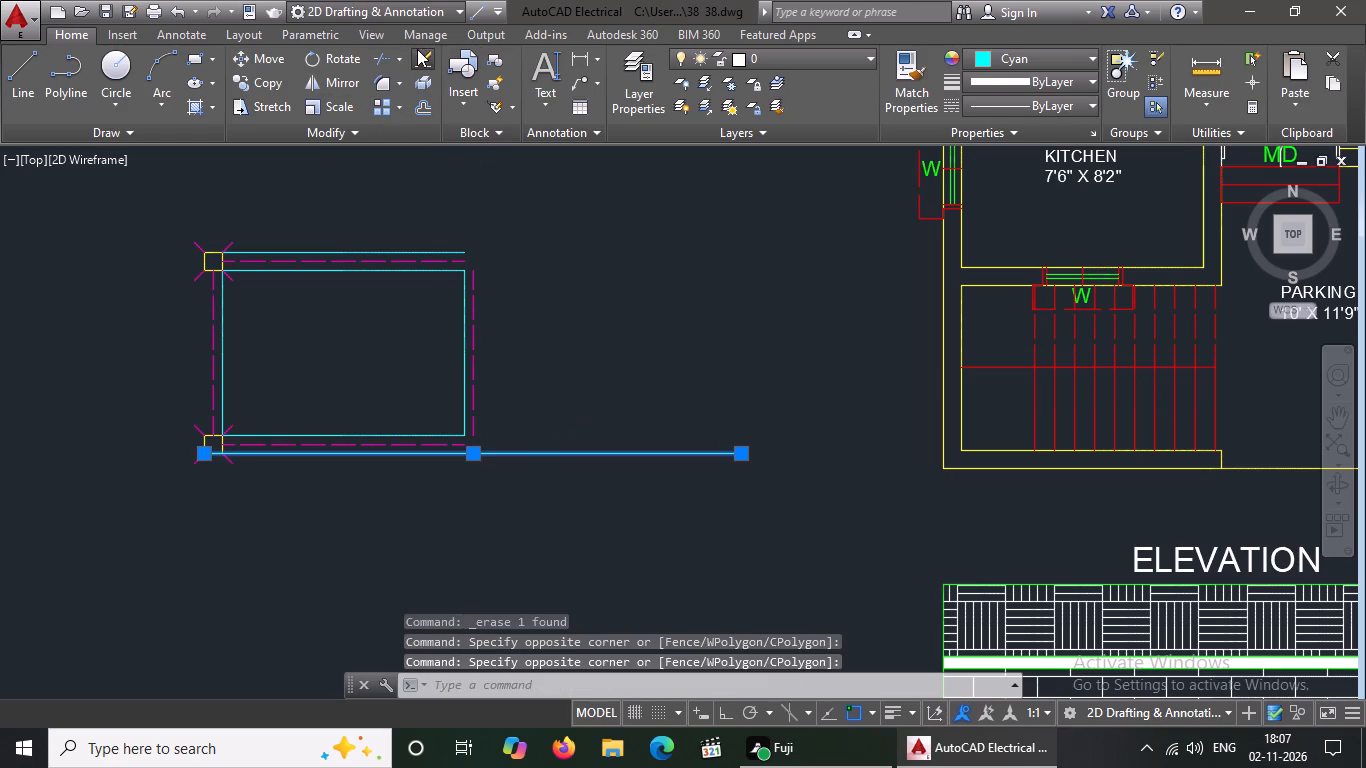
Delete the lower-left and upper-left columns together with their magenta diagonals.
drag(135, 394, 205, 436)
drag(330, 522, 330, 513)
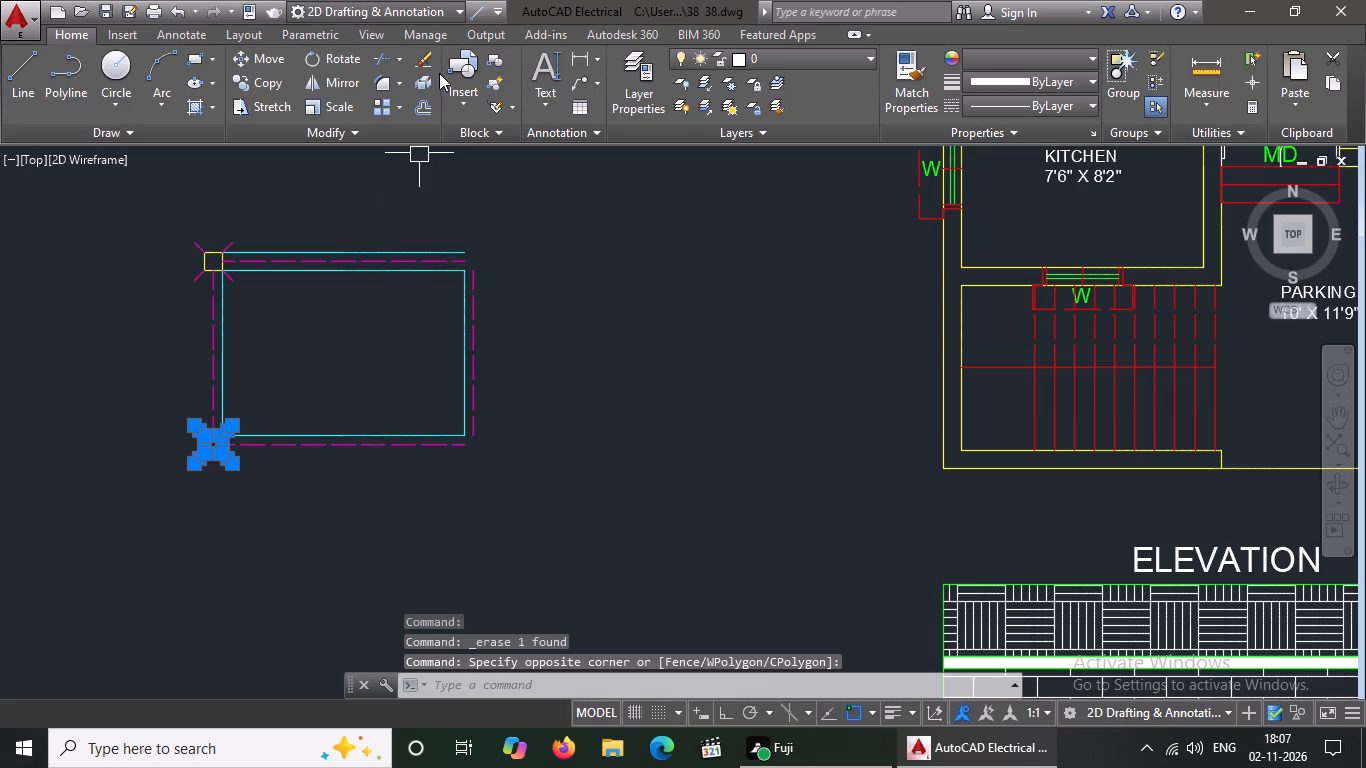
click(424, 61)
drag(158, 207, 184, 255)
drag(248, 335, 251, 323)
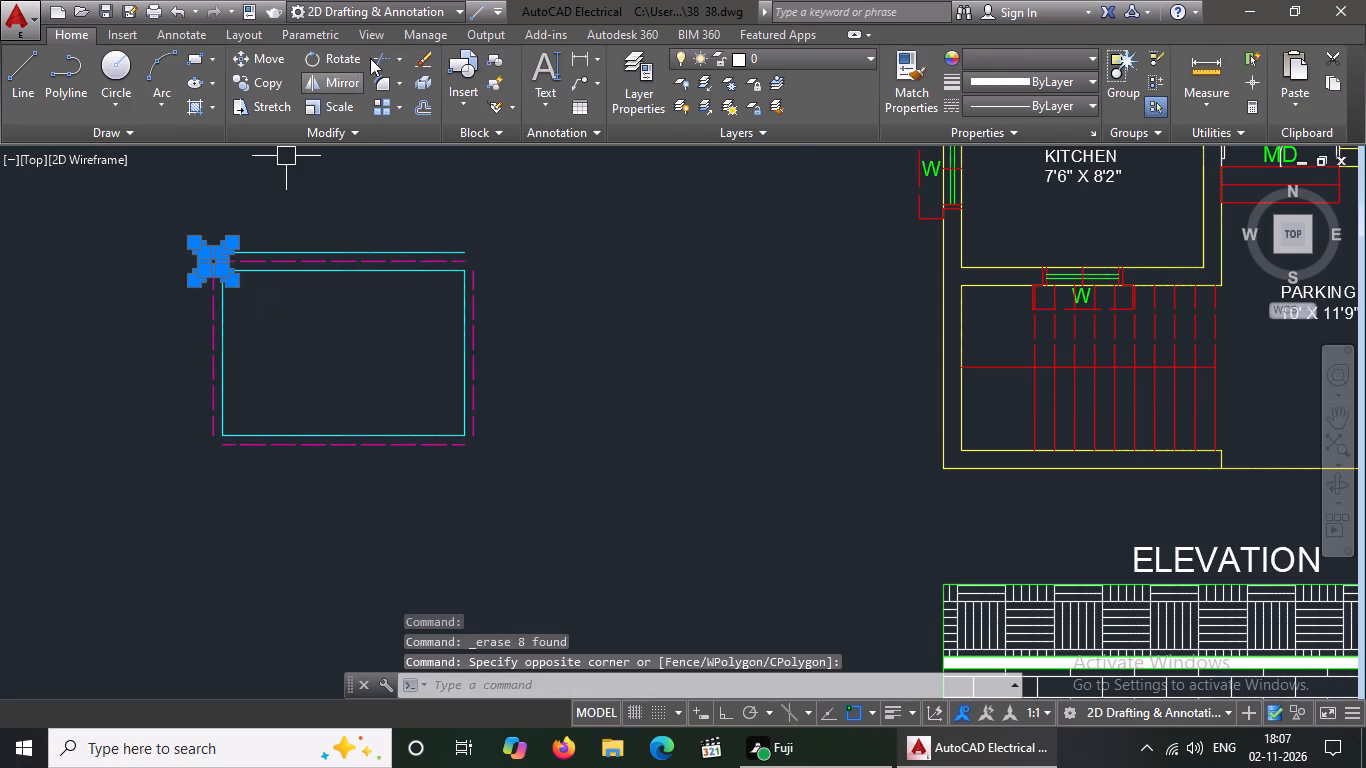
click(425, 52)
Delete both cyan edges and the dashed magenta centreline of the remaining rectangle's top horizontal beam.
click(366, 273)
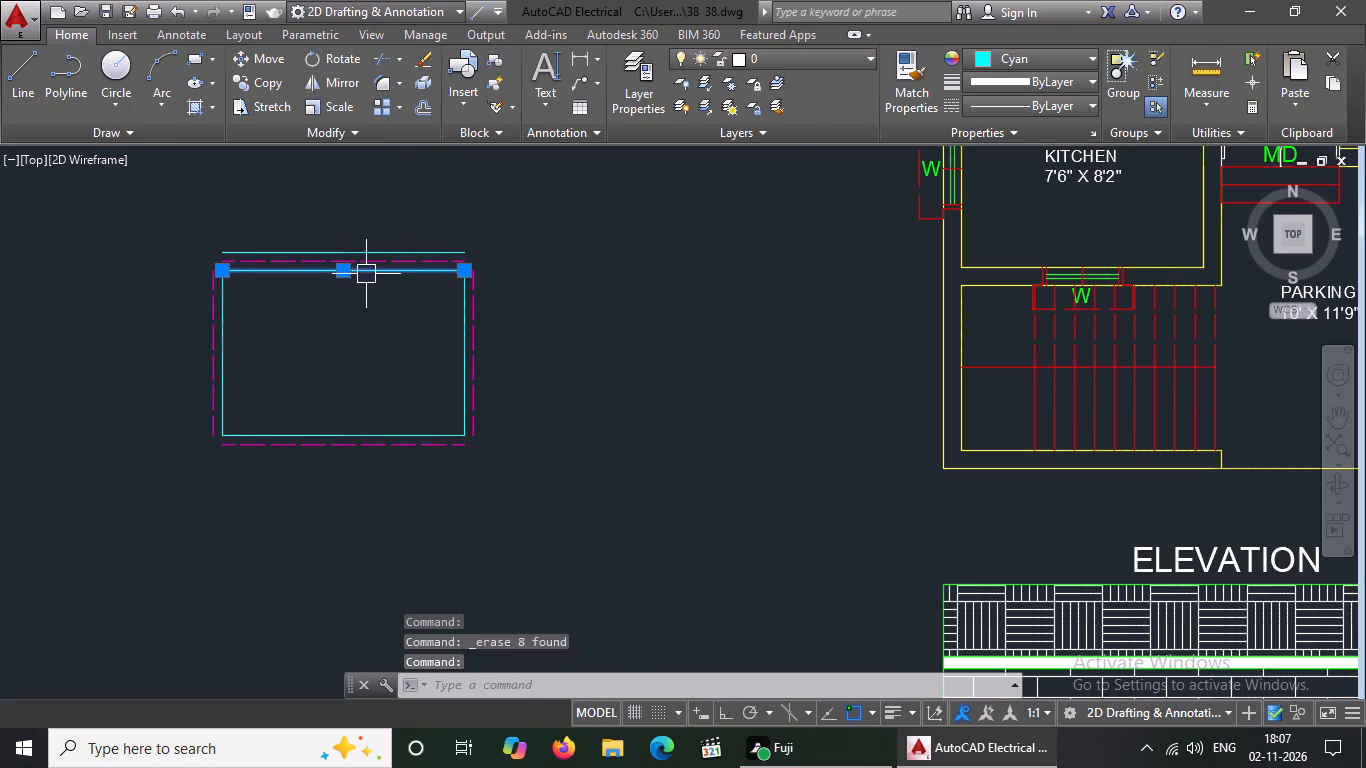
click(419, 59)
click(360, 250)
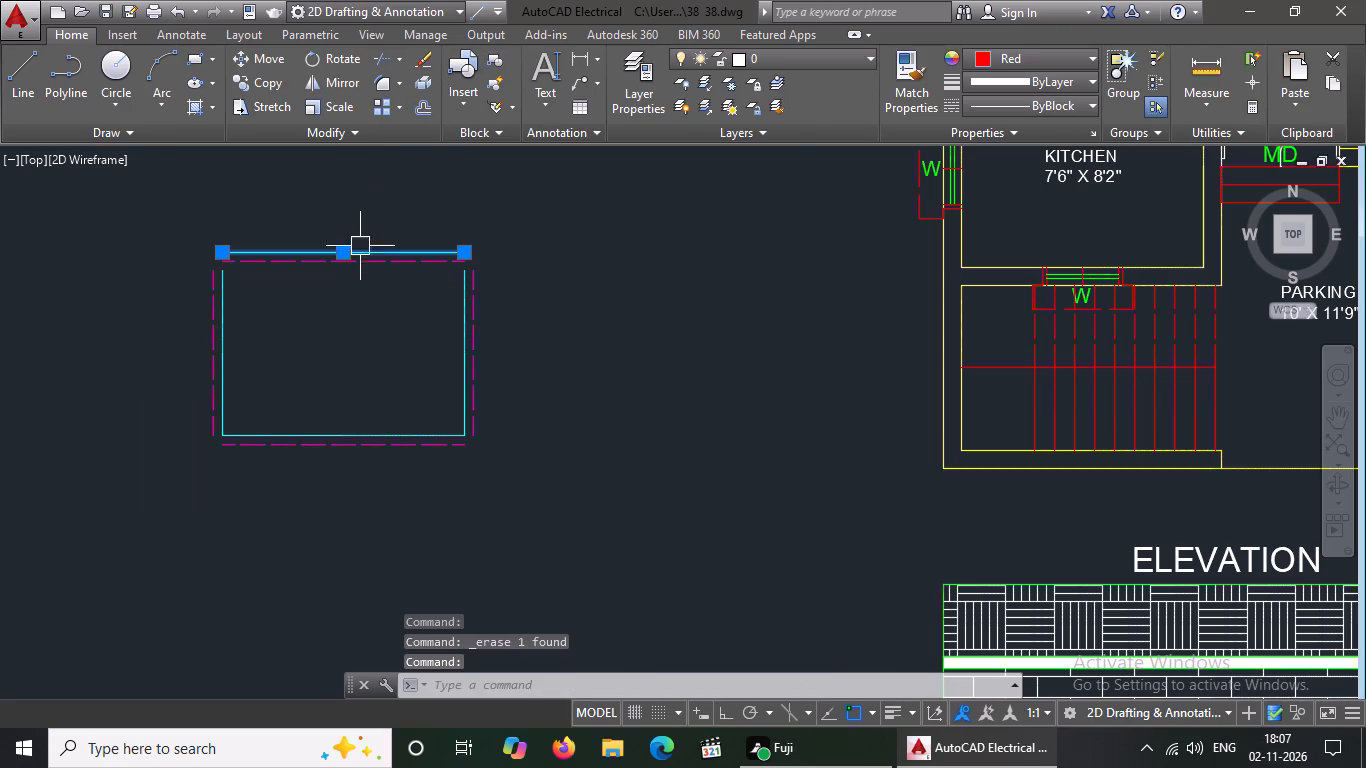
drag(423, 54, 422, 67)
click(399, 258)
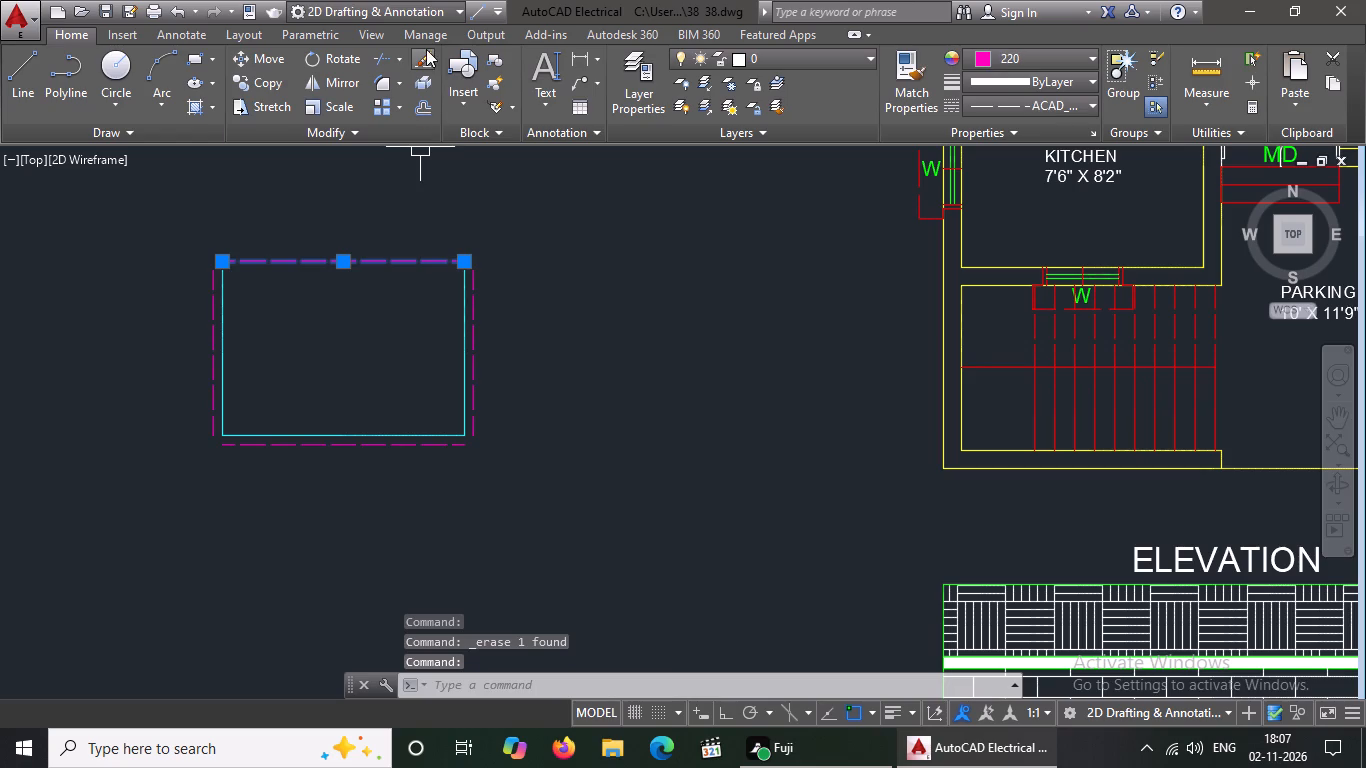
click(426, 49)
Delete the cyan edge and dashed magenta centreline on both the right side and the bottom side of the remaining rectangle.
click(459, 336)
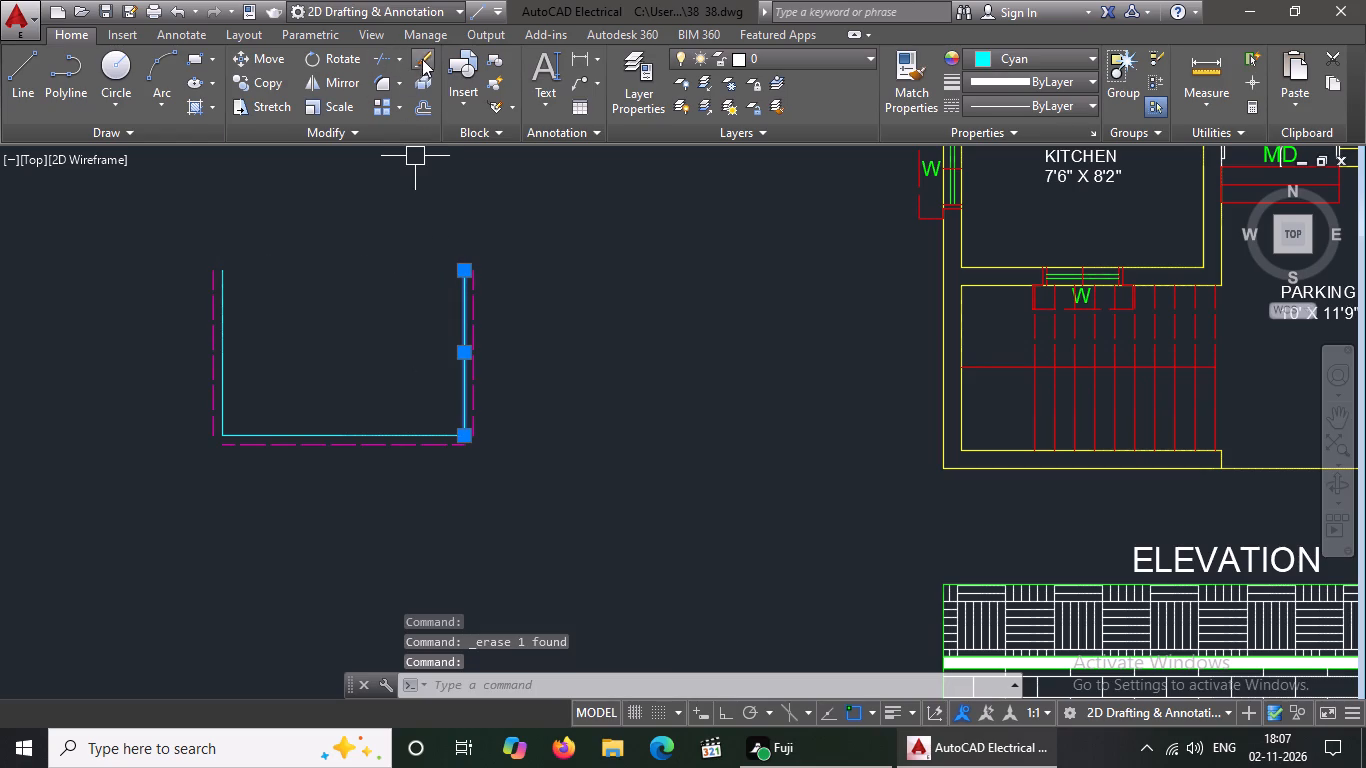
click(424, 56)
click(465, 295)
click(423, 61)
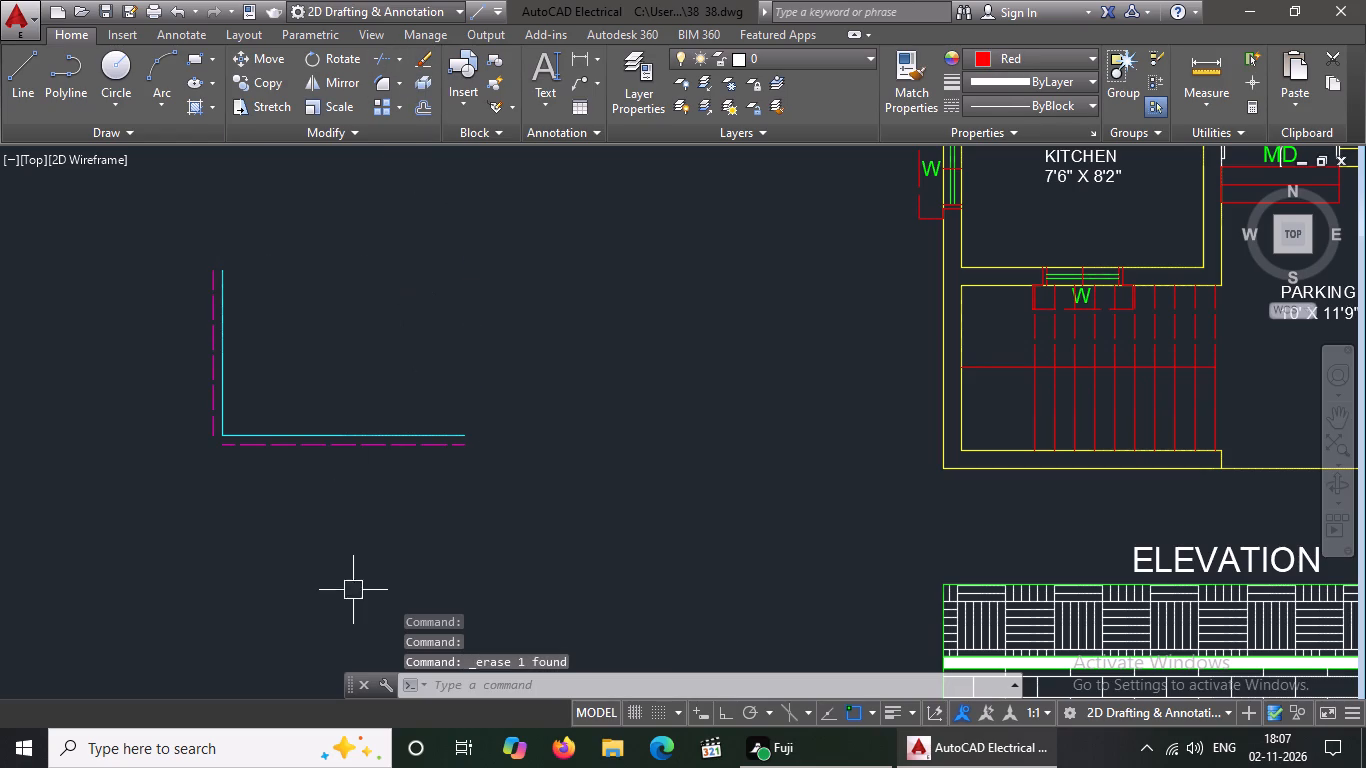
drag(376, 436, 381, 422)
drag(417, 51, 418, 64)
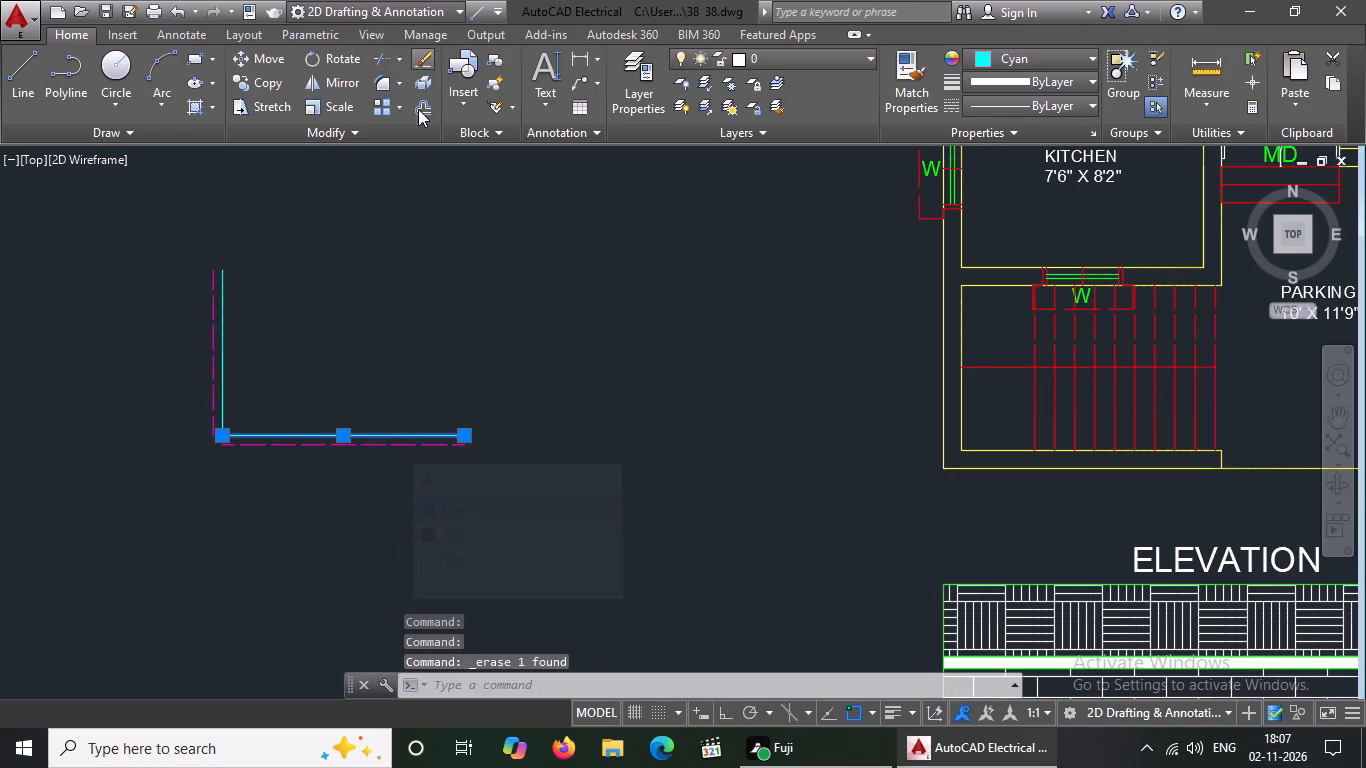
click(349, 453)
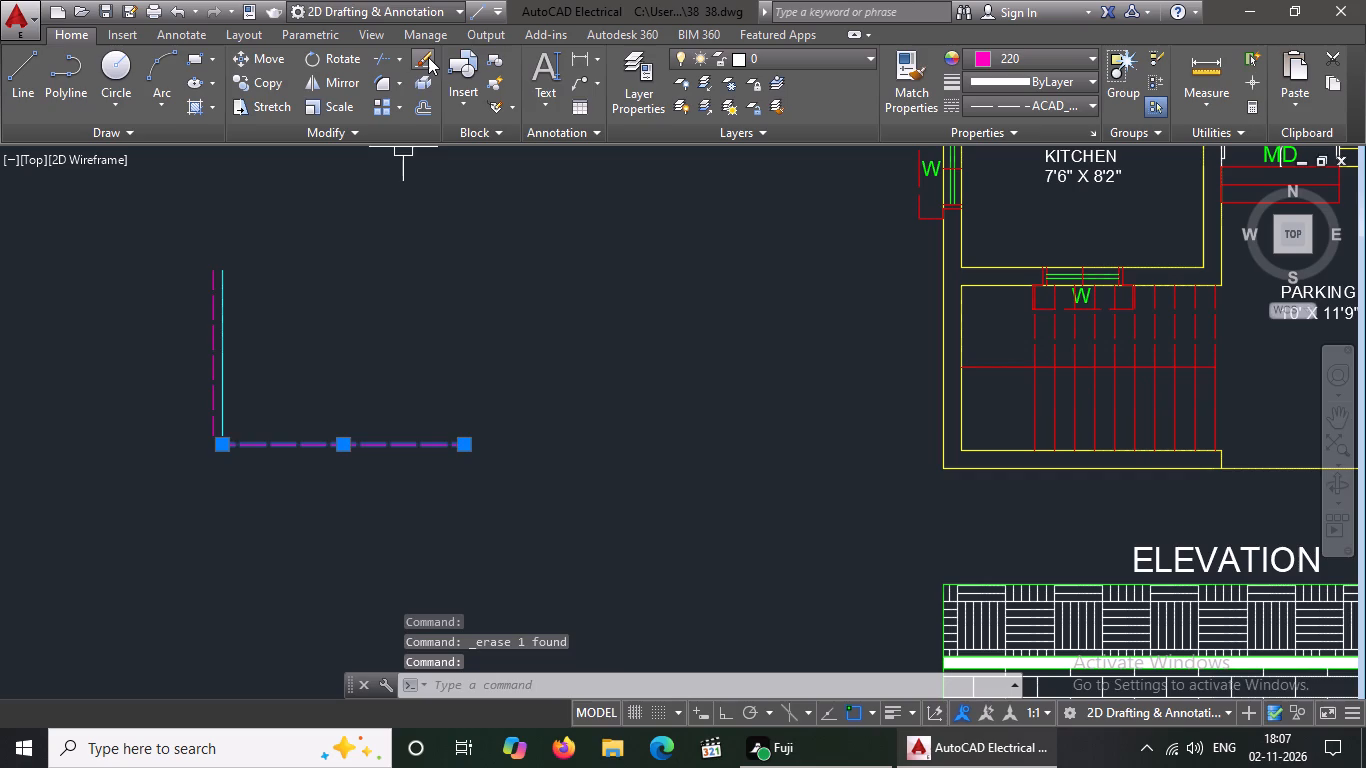
click(428, 56)
Delete the last leftover pair of lines, the left vertical beam's cyan edge and dashed magenta centreline.
click(231, 386)
click(210, 413)
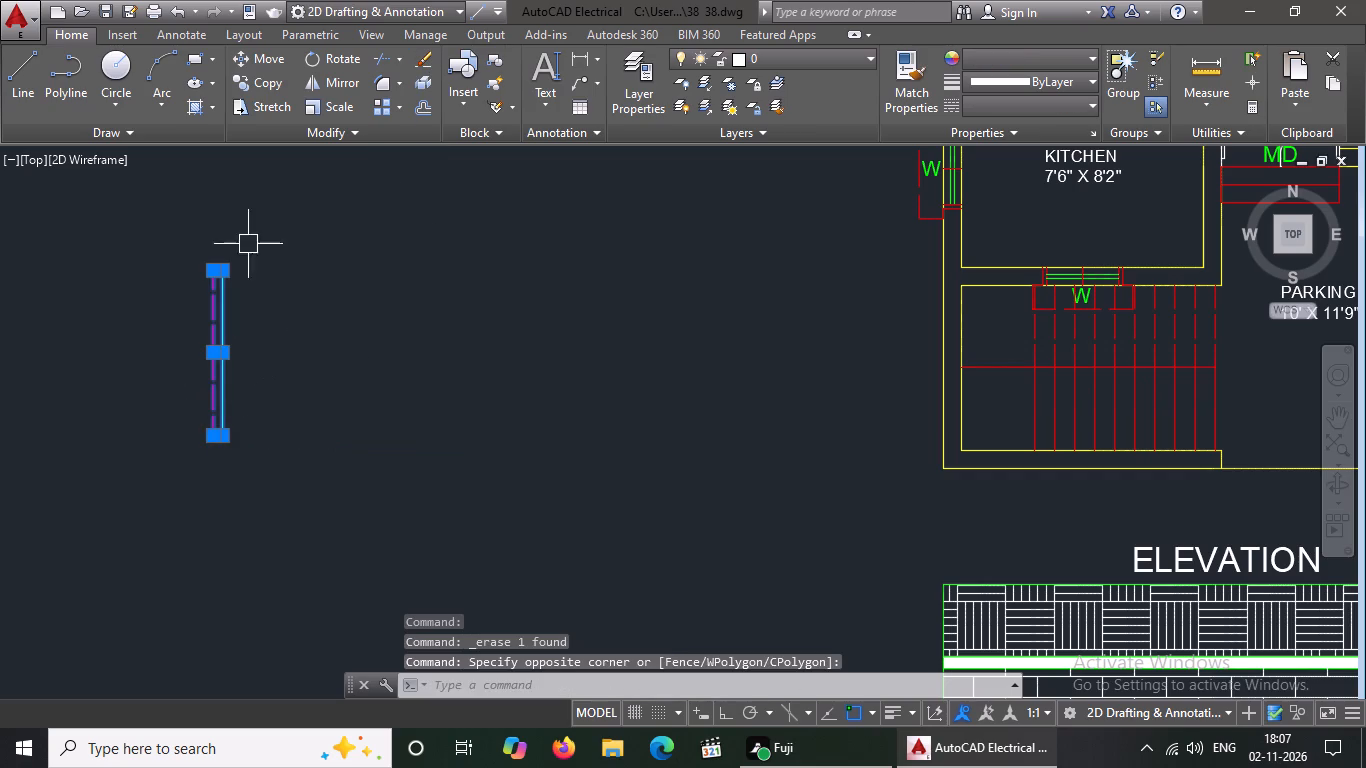
drag(422, 58, 418, 77)
click(424, 63)
scroll(382, 424, down, 4)
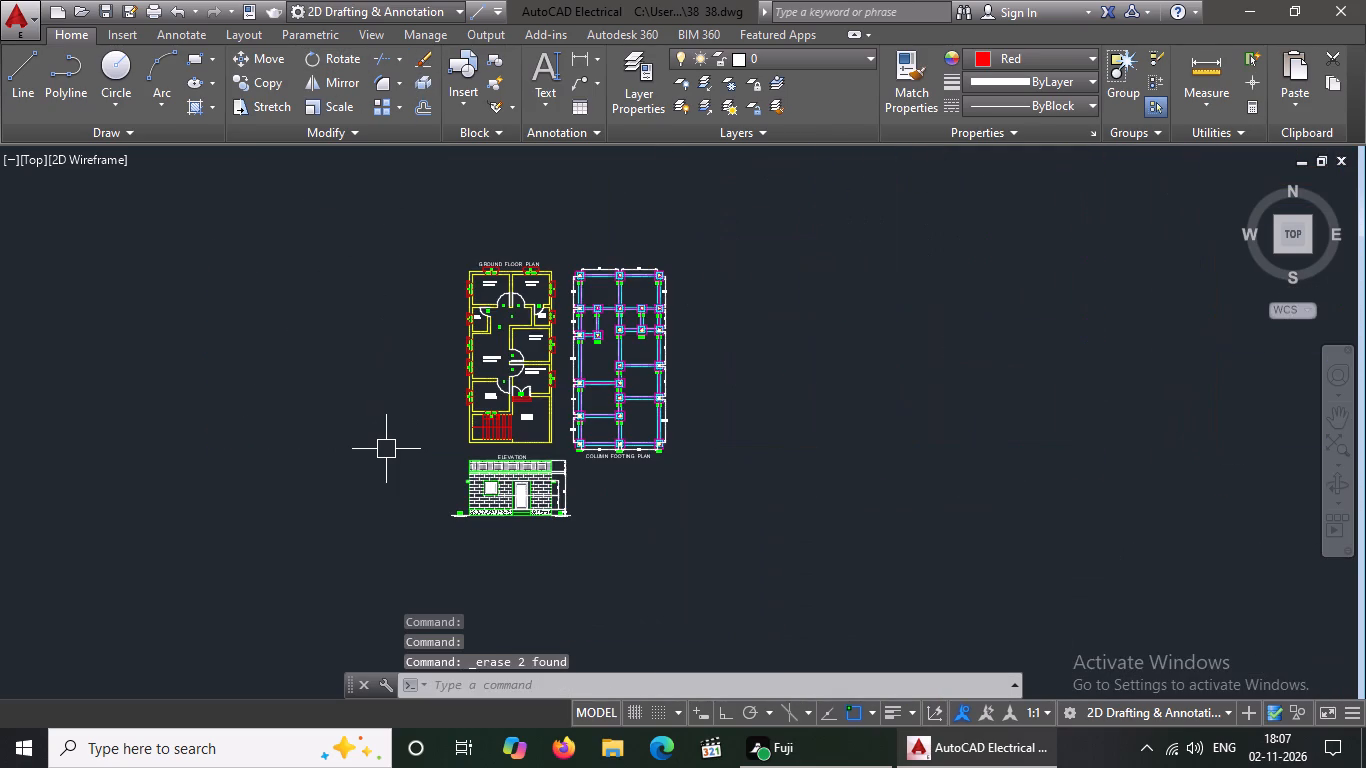
Examine the remaining ground floor plan and the upper part of the column footing plan up close.
key(Escape)
scroll(480, 434, up, 1)
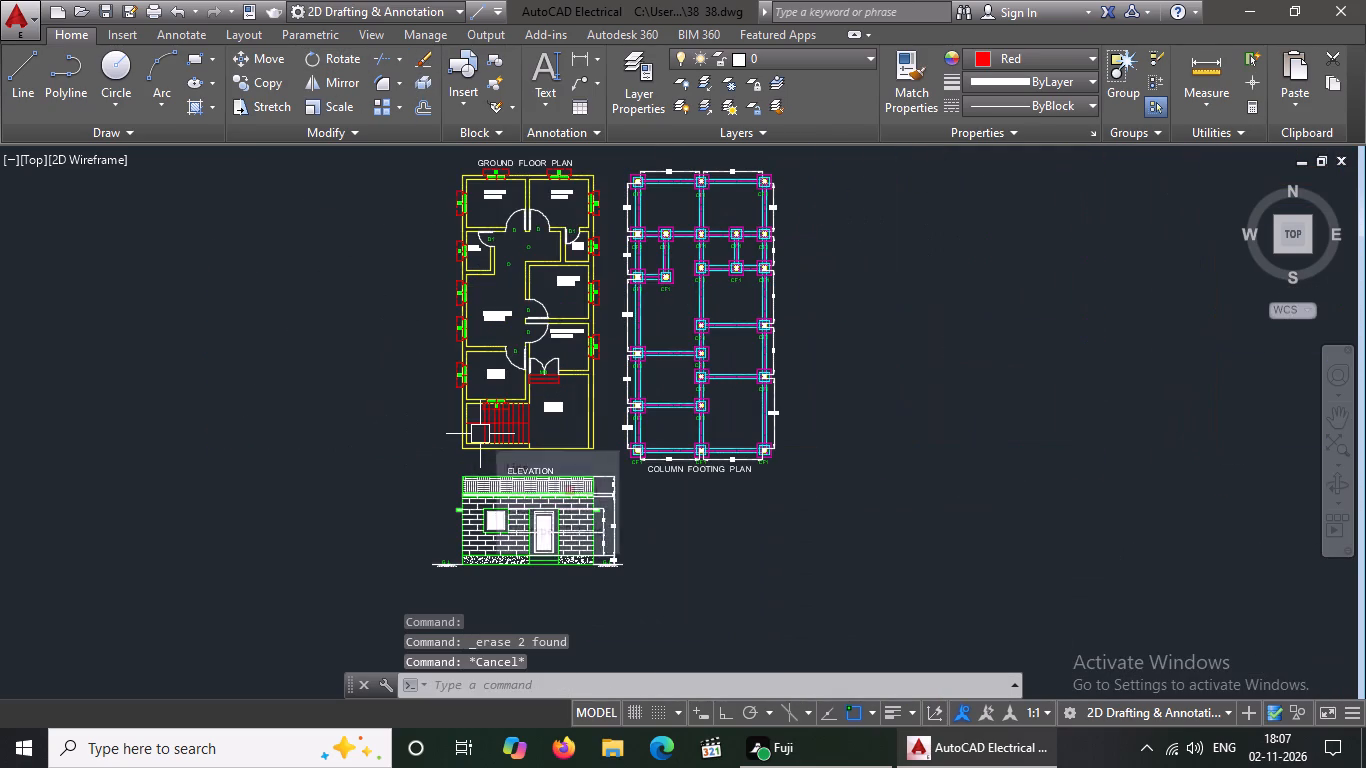
scroll(516, 468, down, 1)
scroll(554, 263, up, 2)
scroll(652, 331, up, 2)
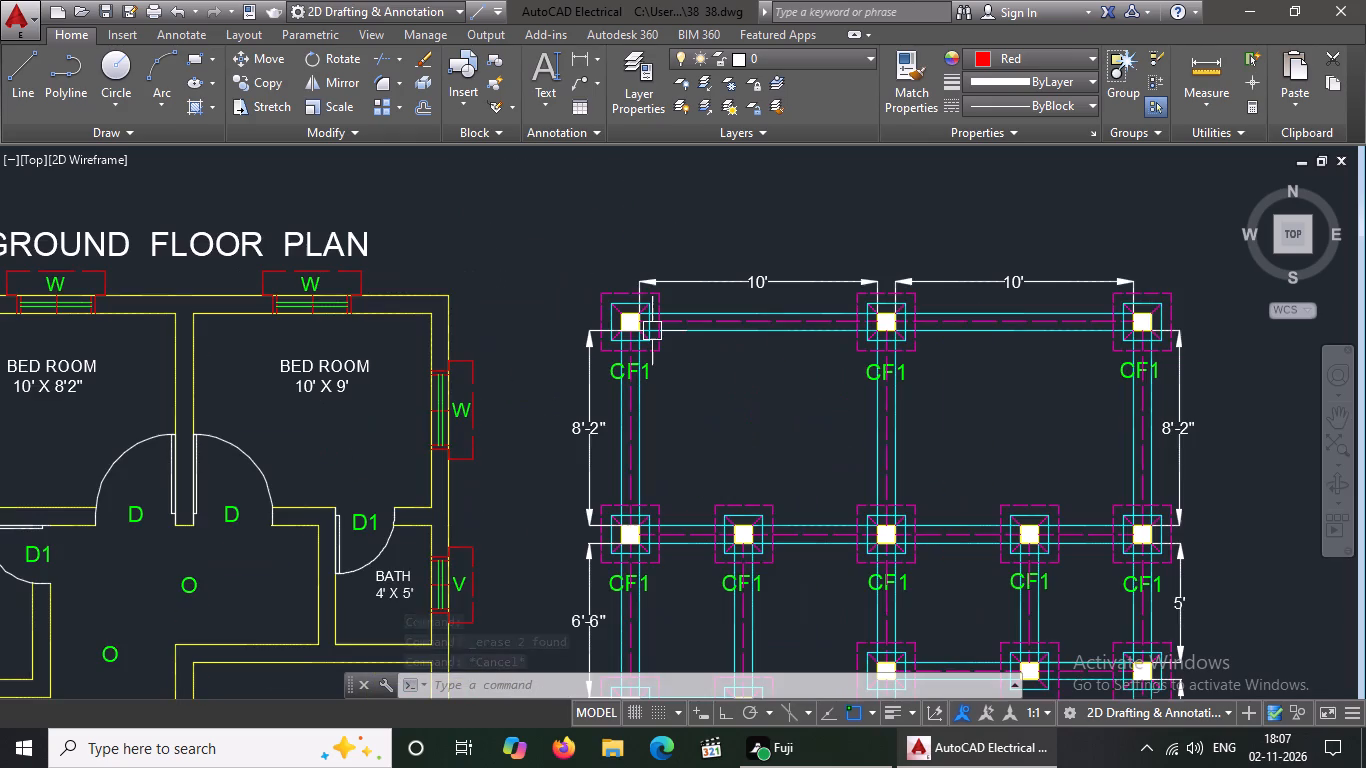
scroll(652, 331, down, 2)
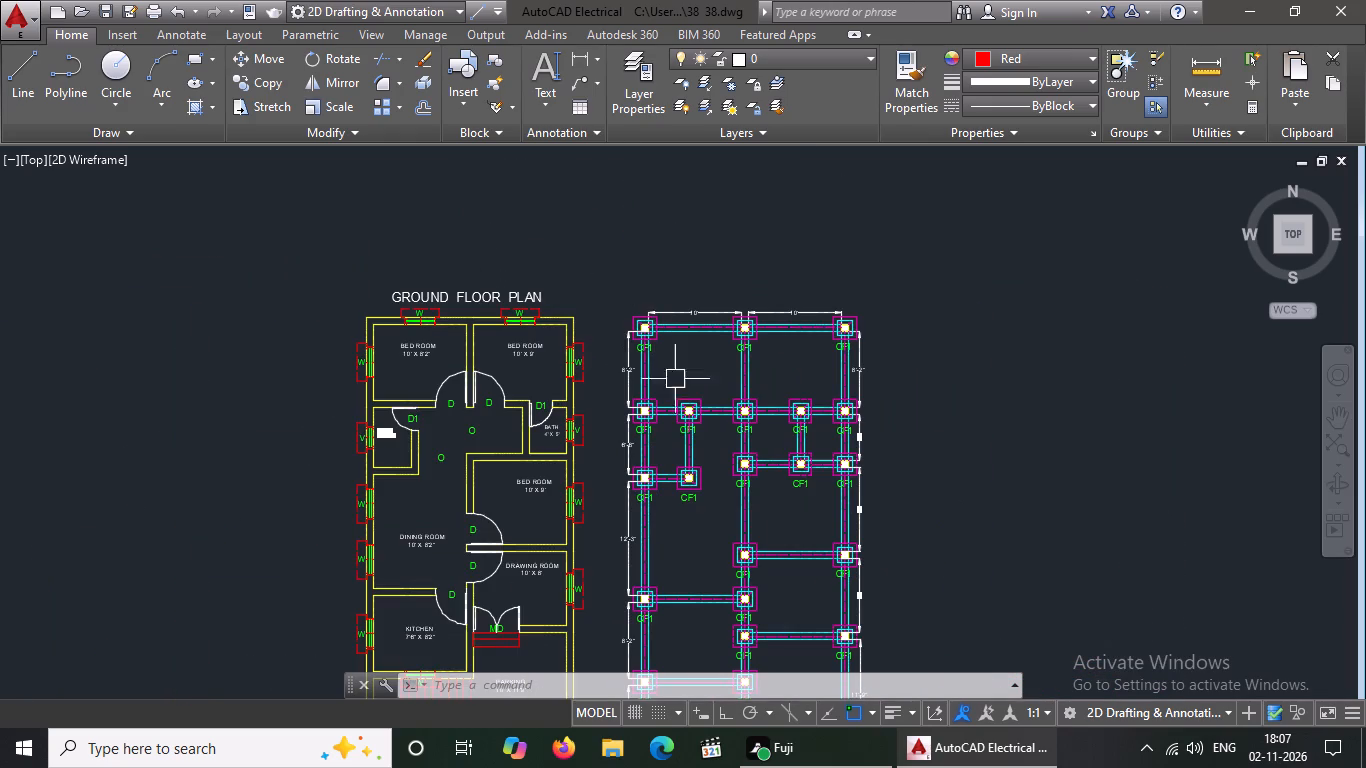
scroll(739, 411, down, 2)
scroll(781, 450, up, 1)
scroll(754, 361, up, 3)
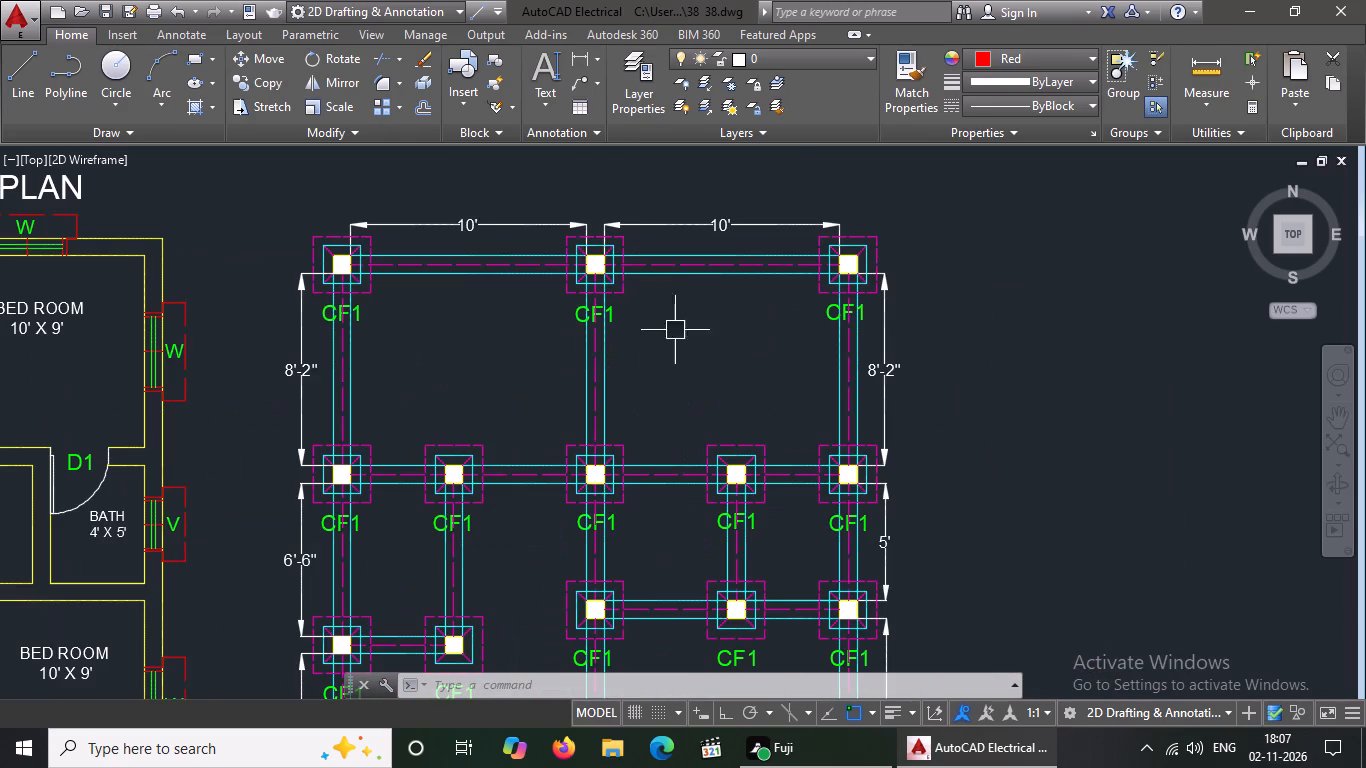
click(496, 255)
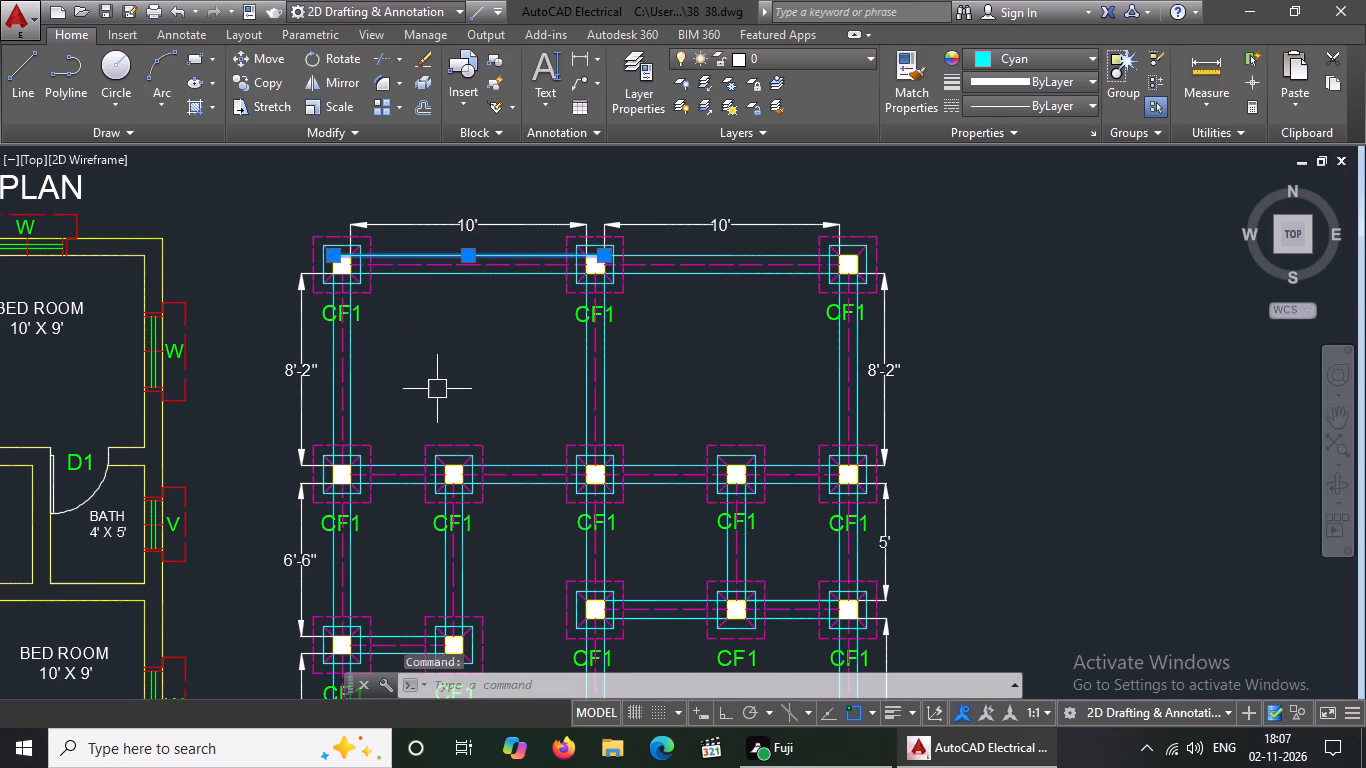
key(Escape)
Change the colour of the top edge of the upper-left CF1 footing's inner cyan square to medium blue.
scroll(356, 269, up, 2)
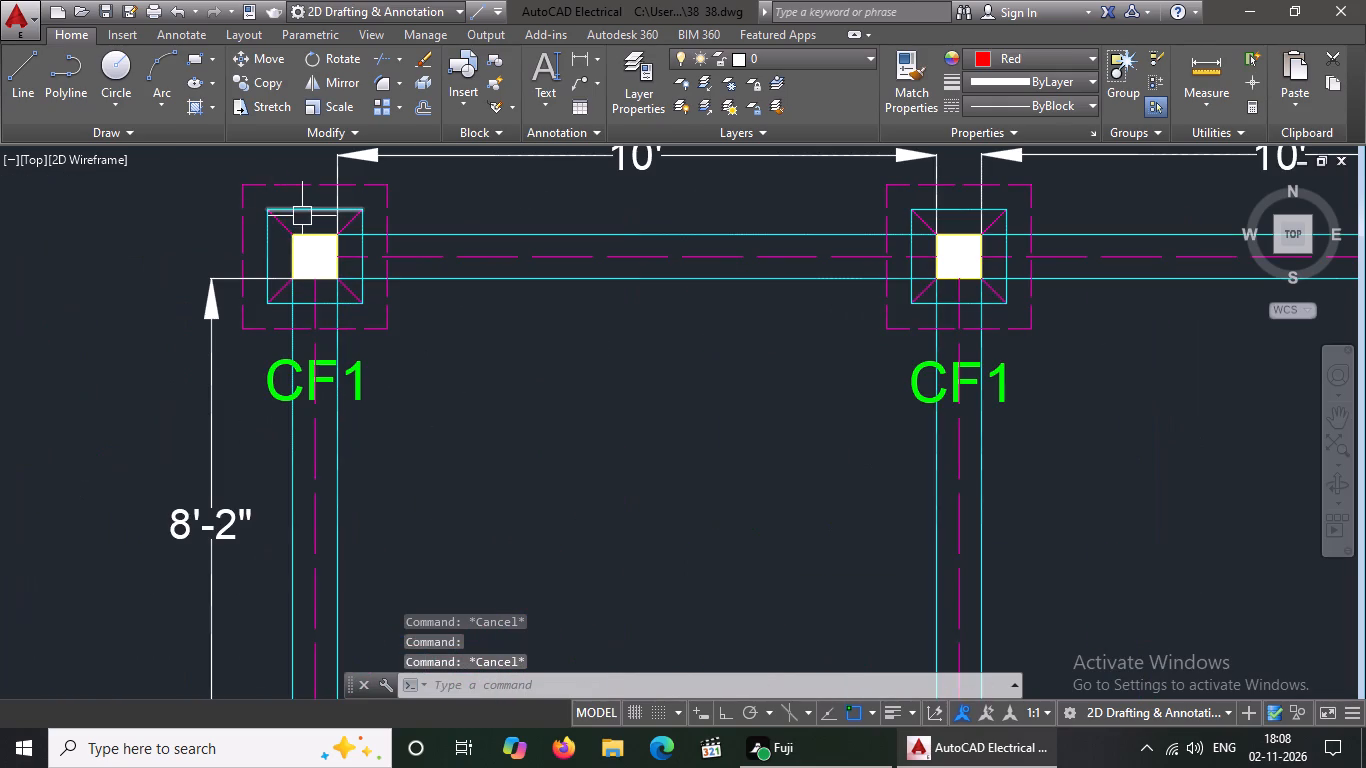
click(303, 209)
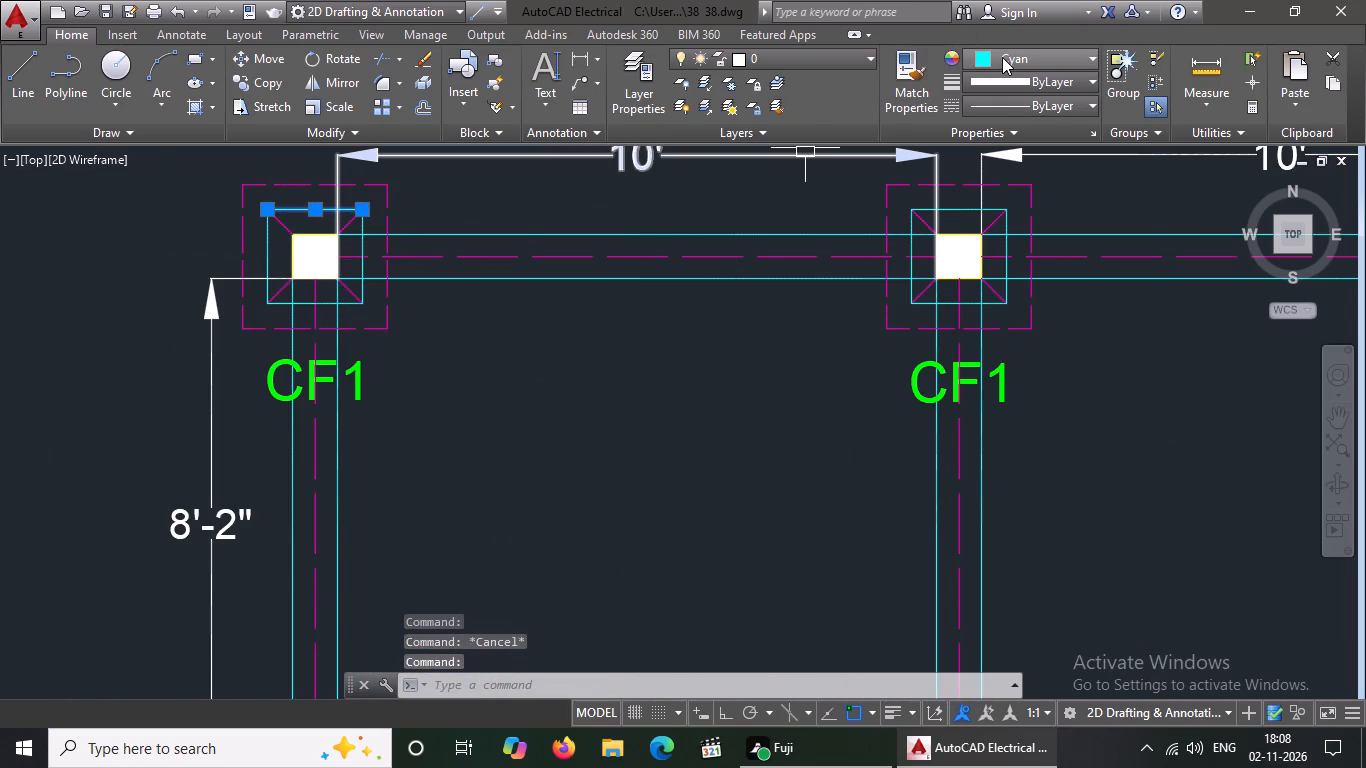
click(1003, 57)
click(1095, 179)
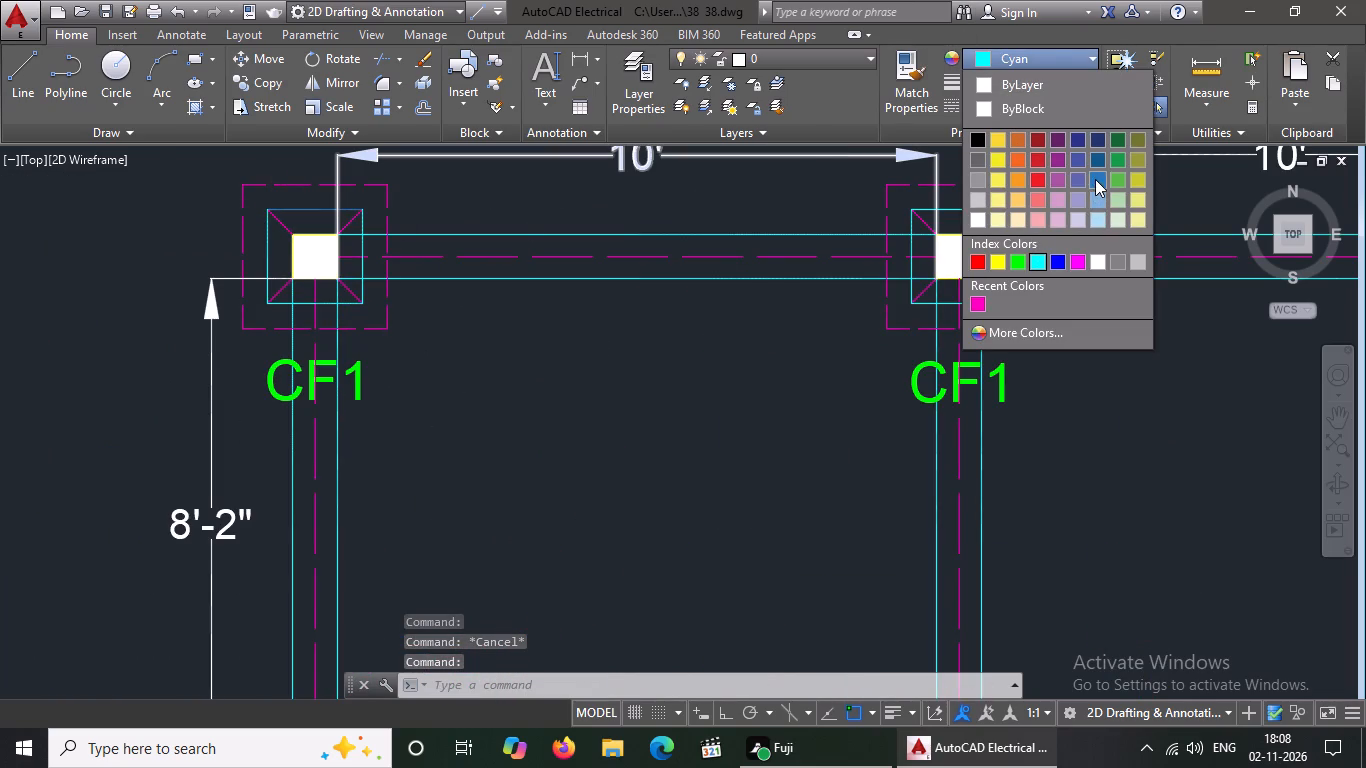
key(Escape)
scroll(461, 379, down, 1)
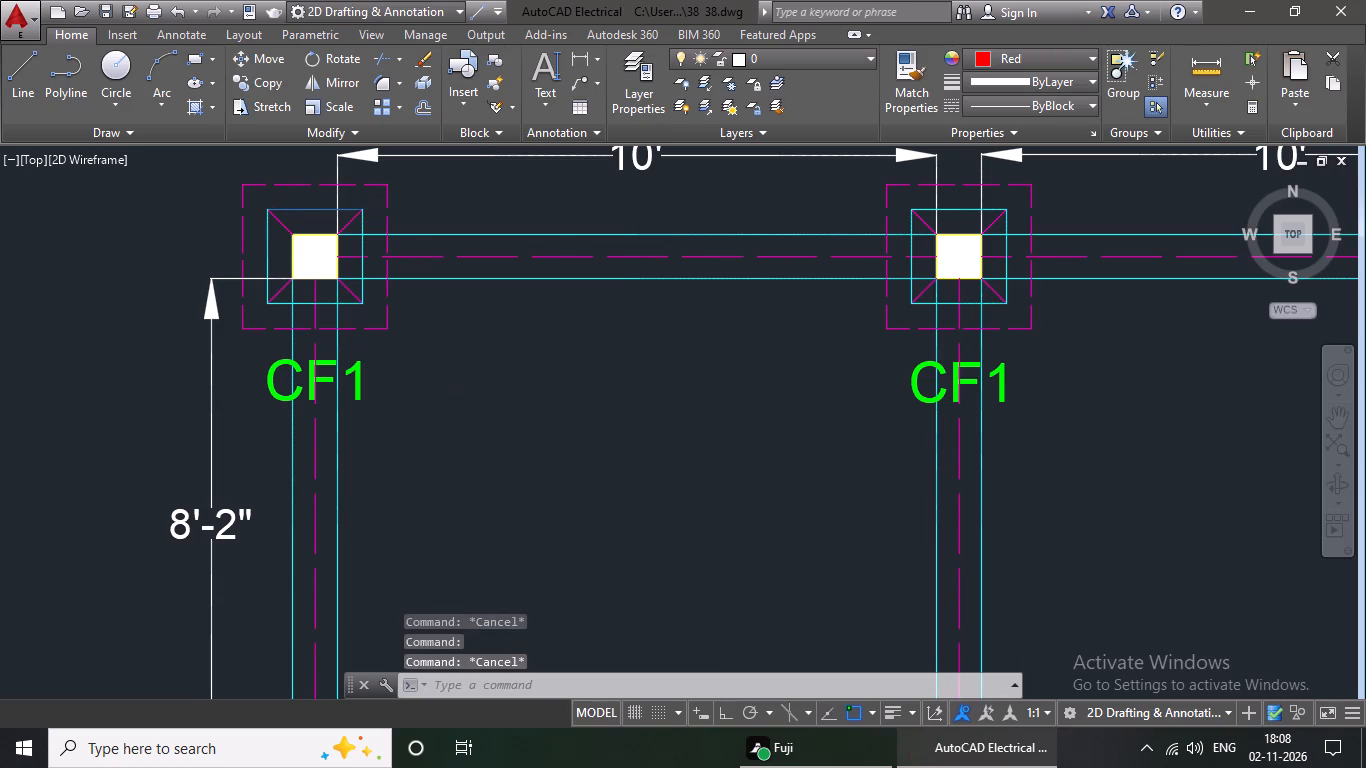
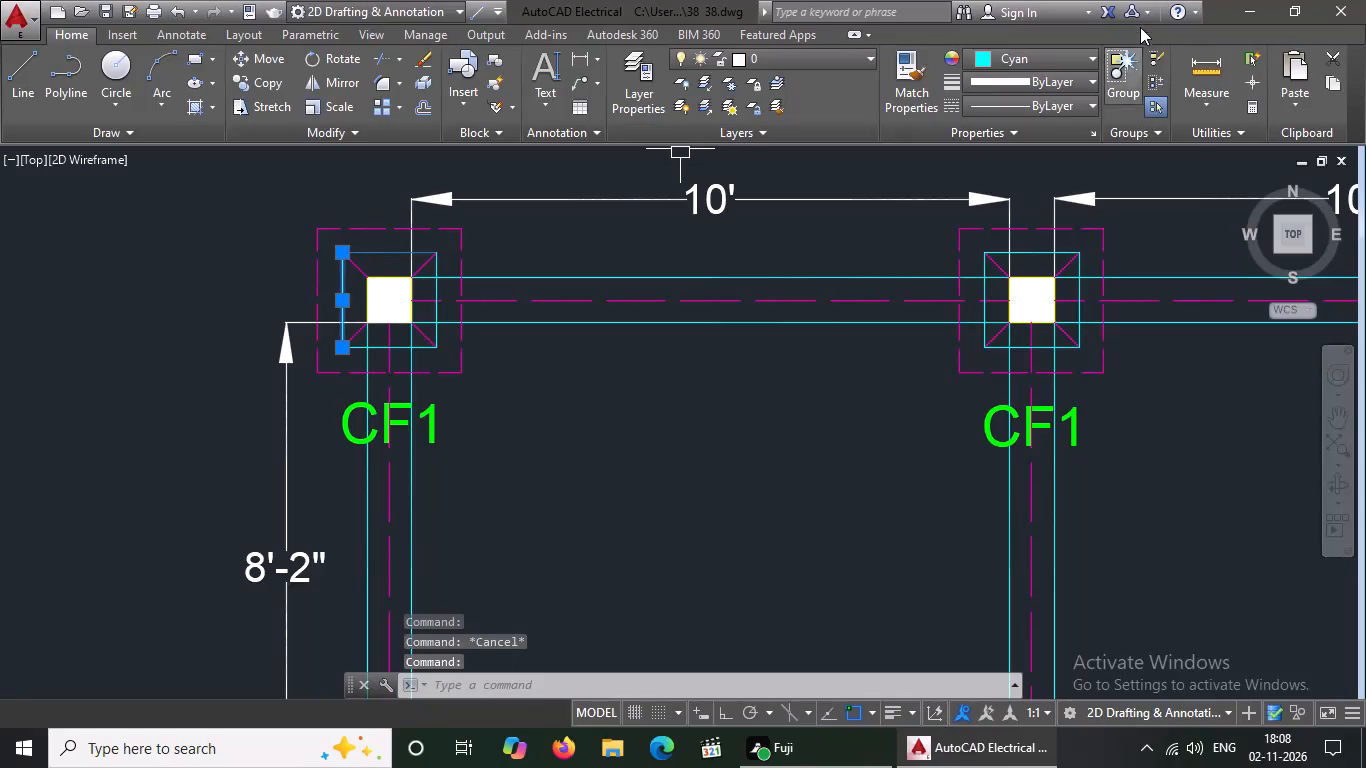
Change the left, bottom and right edges of the upper-left CF1 footing's inner square to blue 39,118,187.
click(1052, 63)
click(1091, 177)
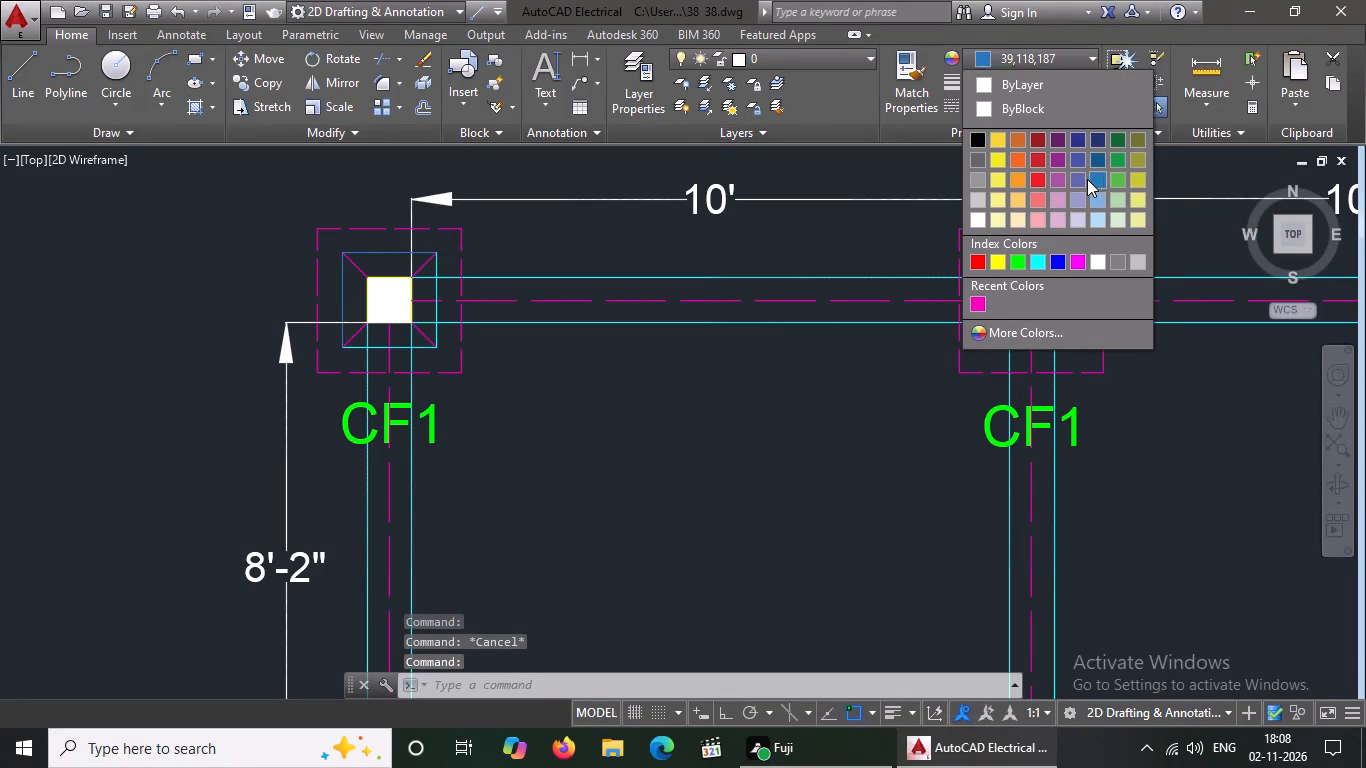
key(Escape)
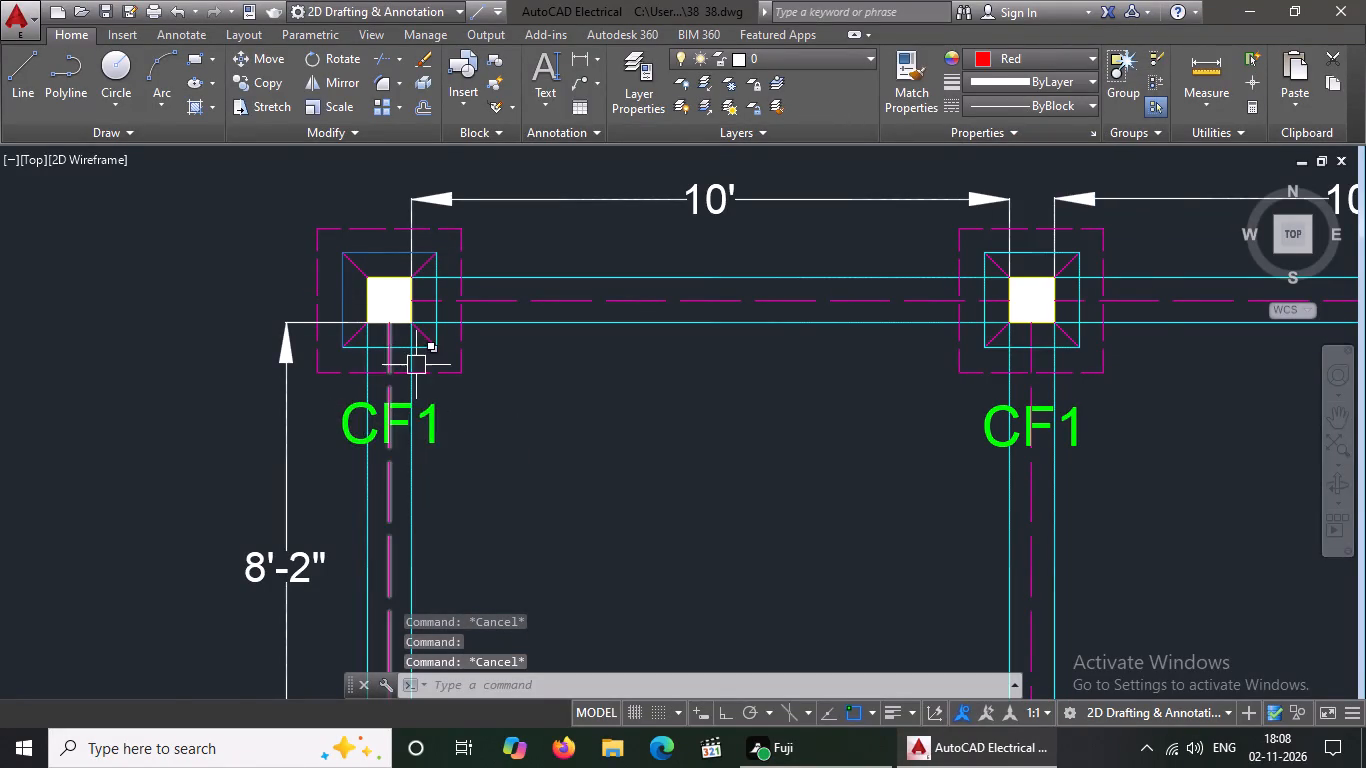
scroll(416, 364, up, 2)
click(414, 319)
click(1015, 48)
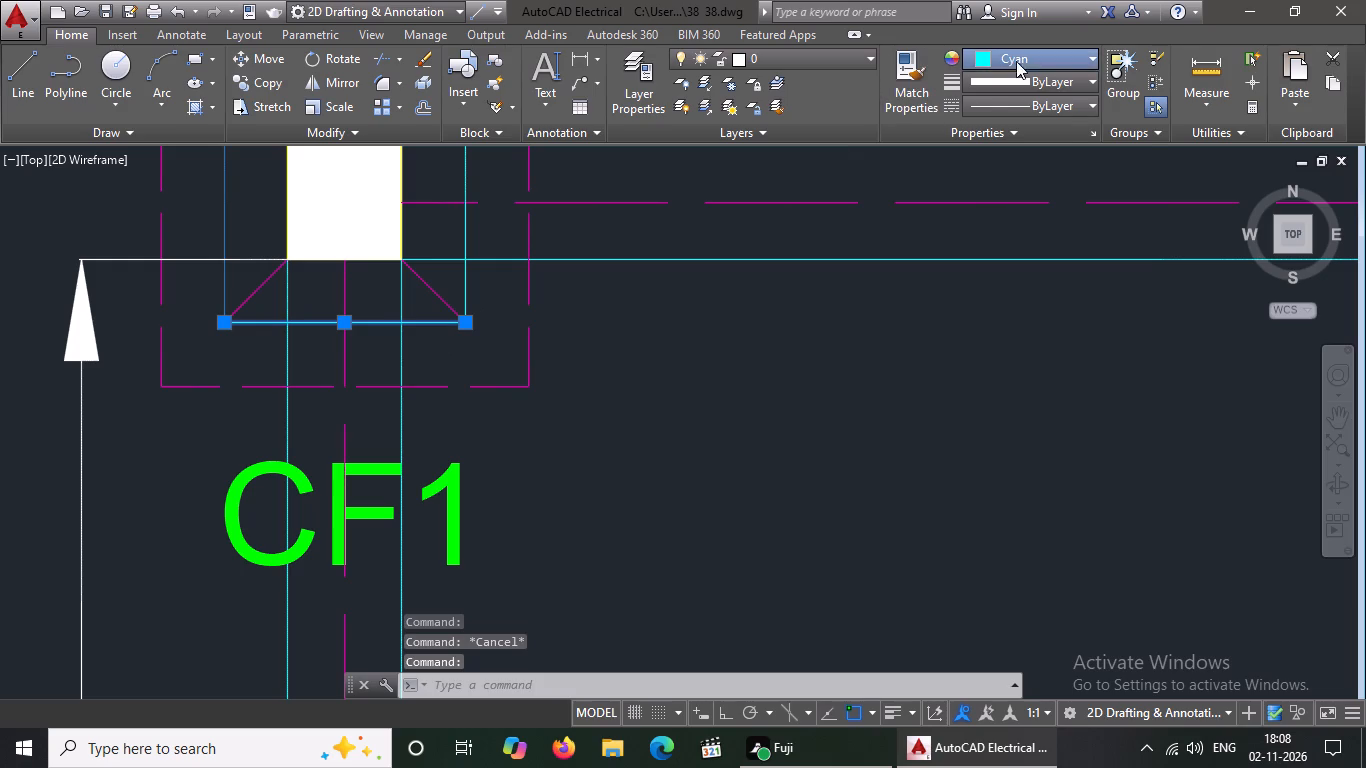
click(1094, 175)
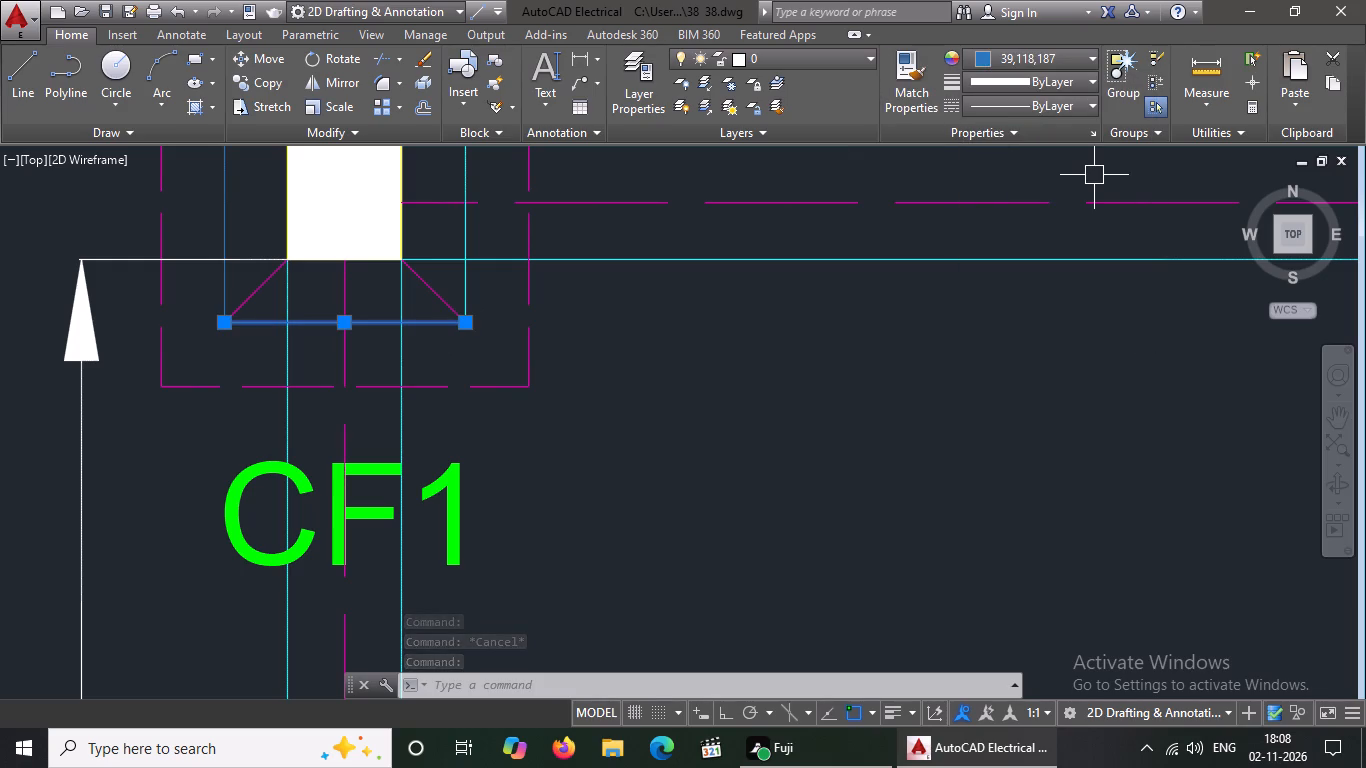
key(Escape)
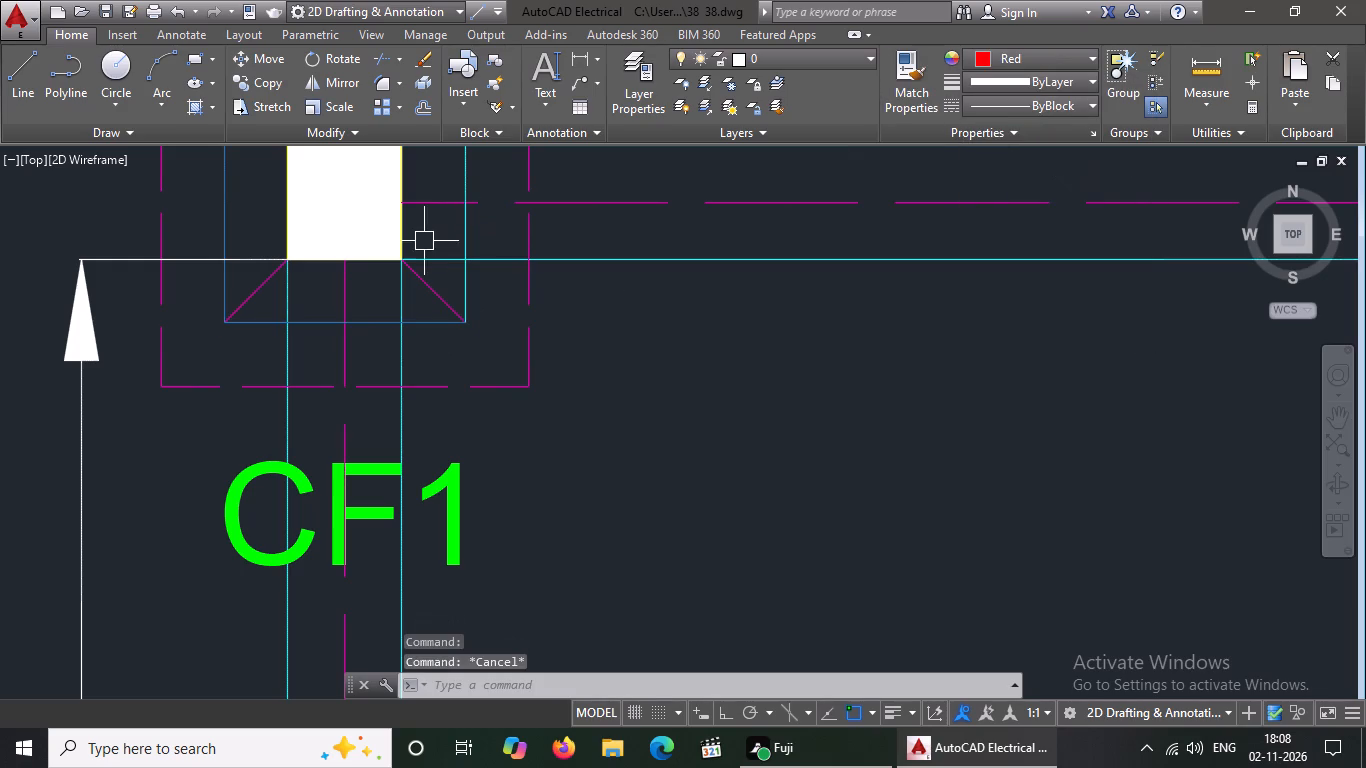
click(457, 221)
click(997, 54)
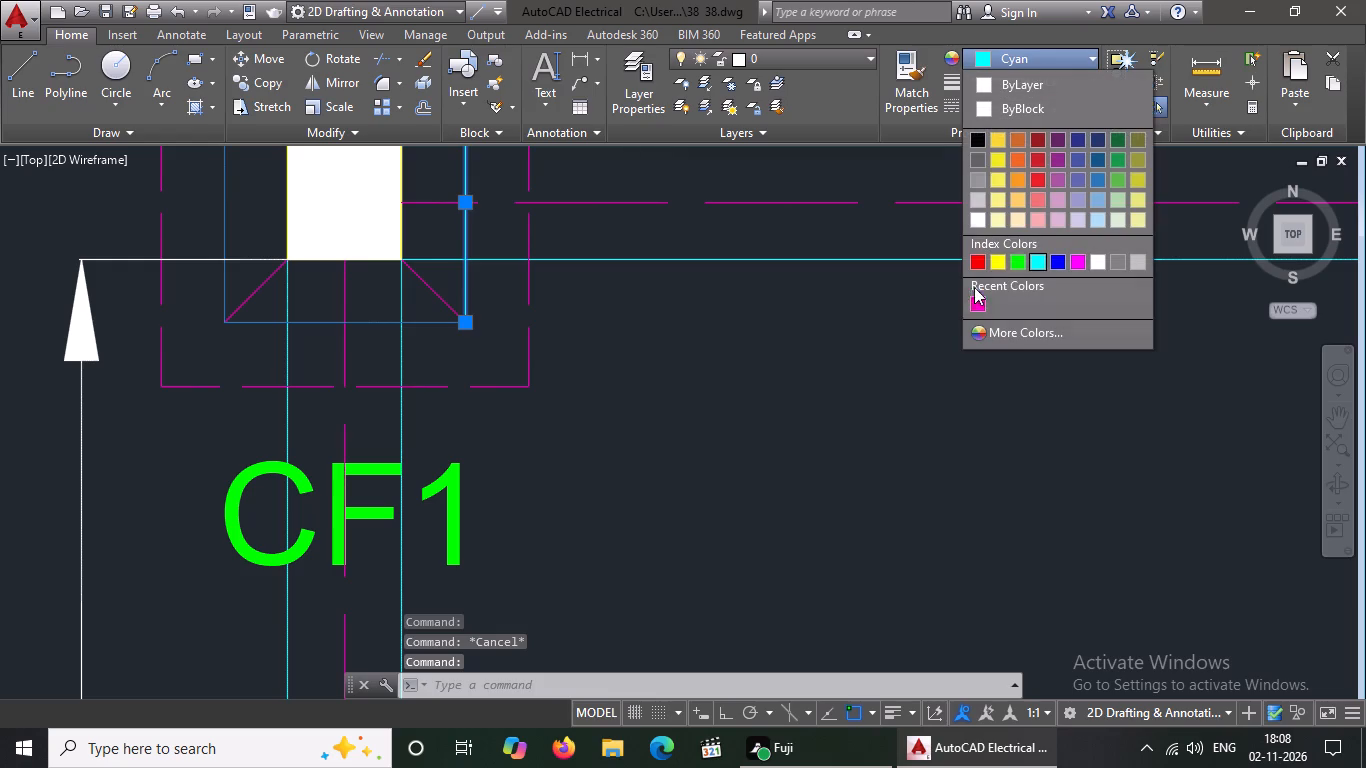
click(1095, 178)
key(Escape)
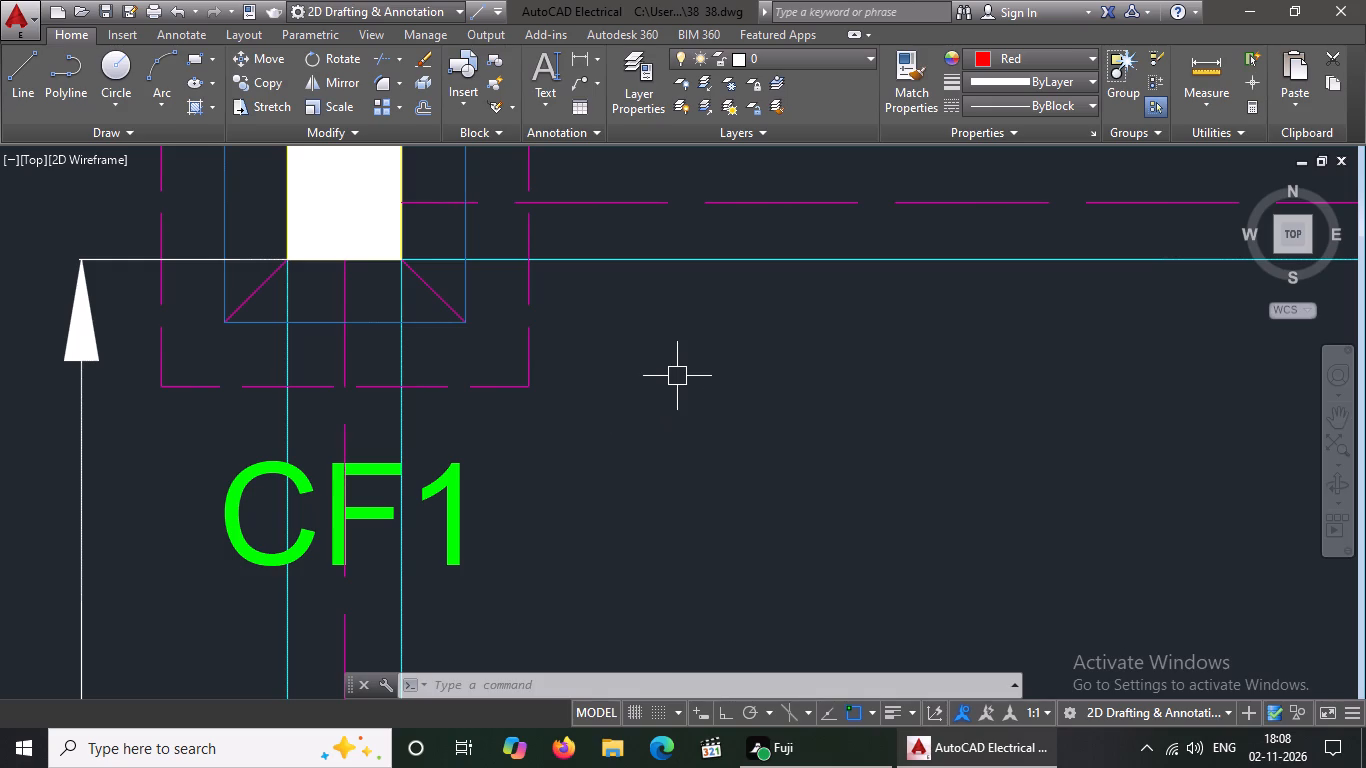
Change the top and right edges of the top-row middle CF1 footing's inner cyan square to blue 39,118,187.
scroll(664, 396, down, 2)
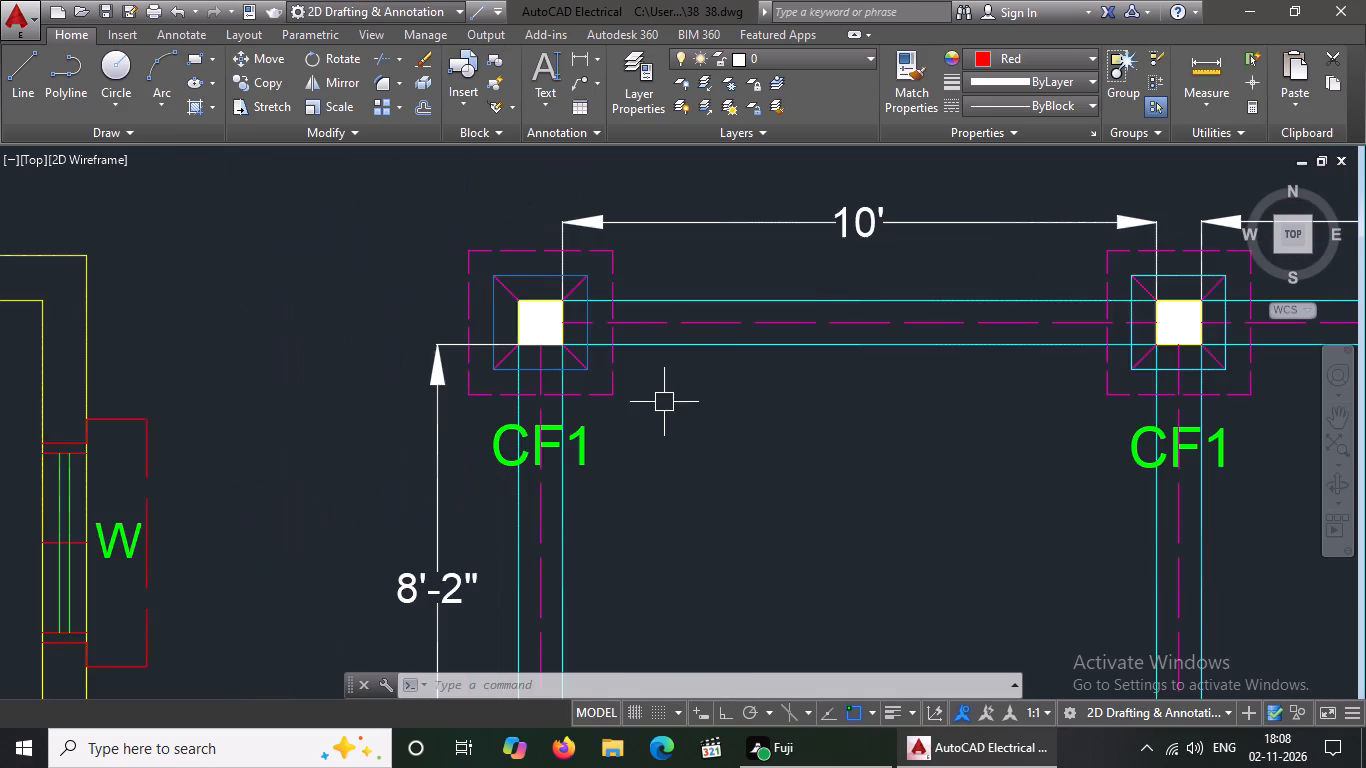
scroll(754, 374, down, 1)
scroll(1026, 319, up, 3)
click(1011, 292)
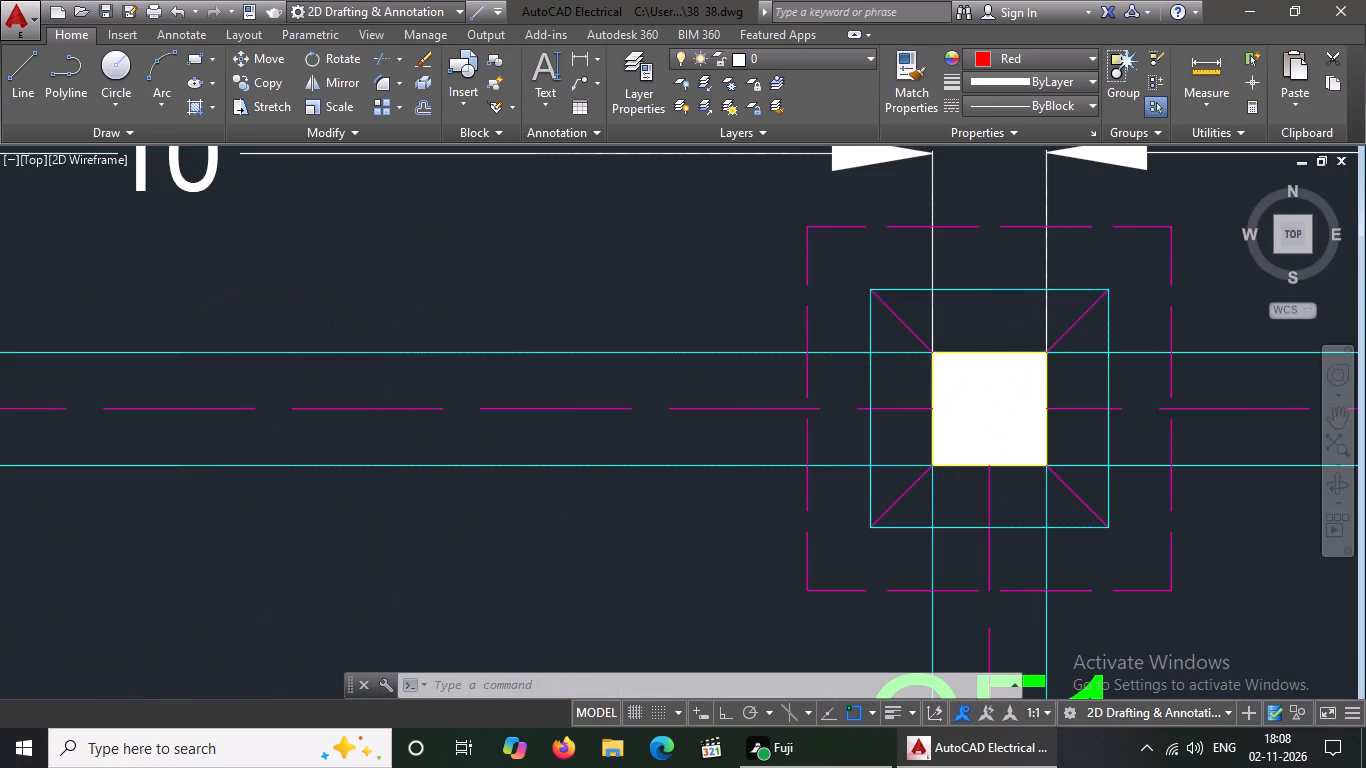
click(998, 56)
click(1099, 175)
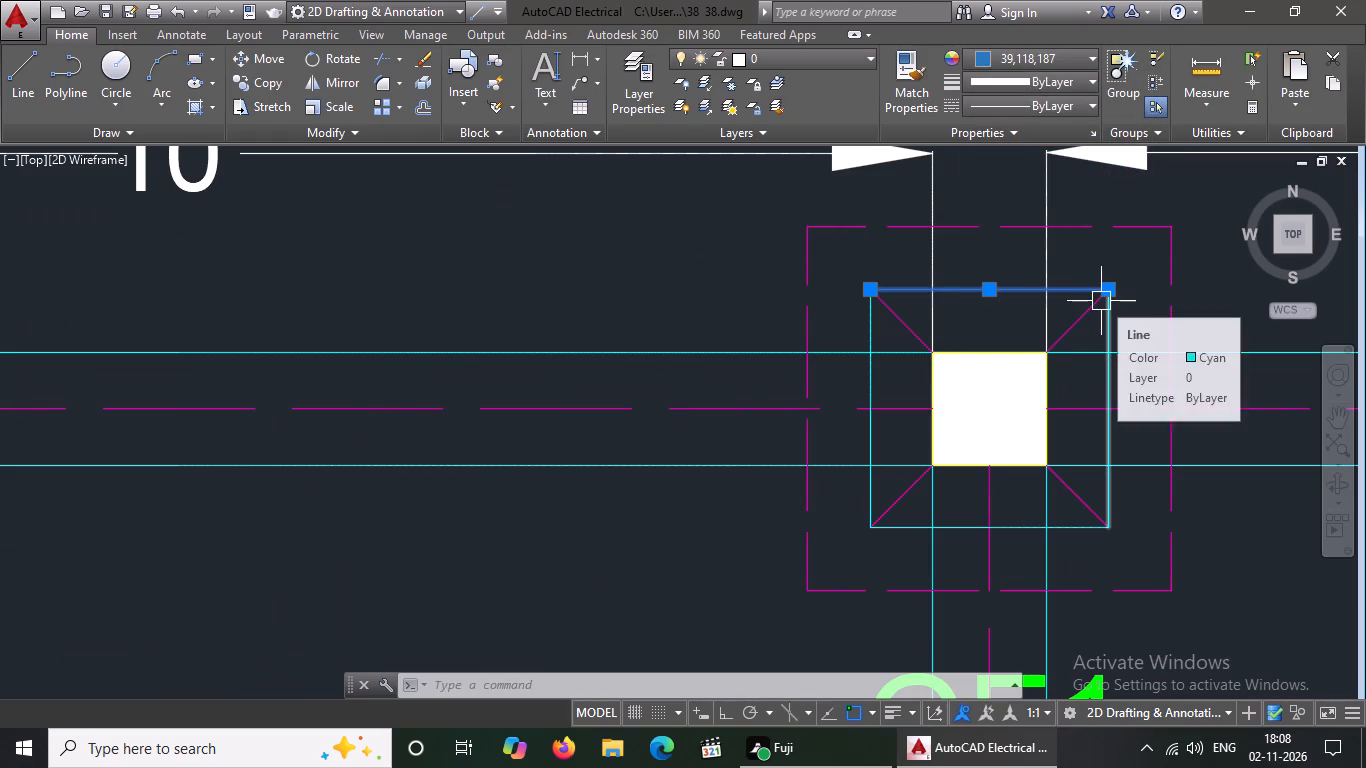
key(Escape)
click(1109, 383)
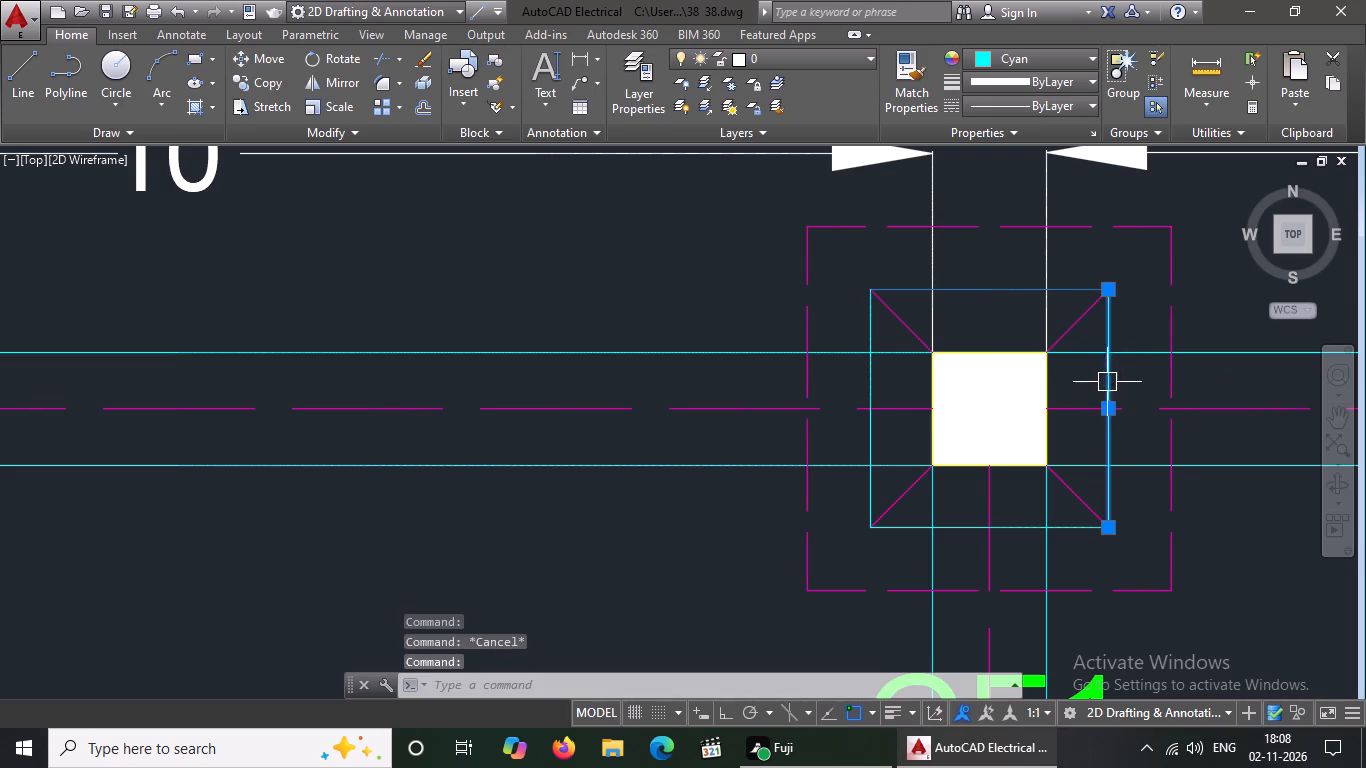
click(1013, 63)
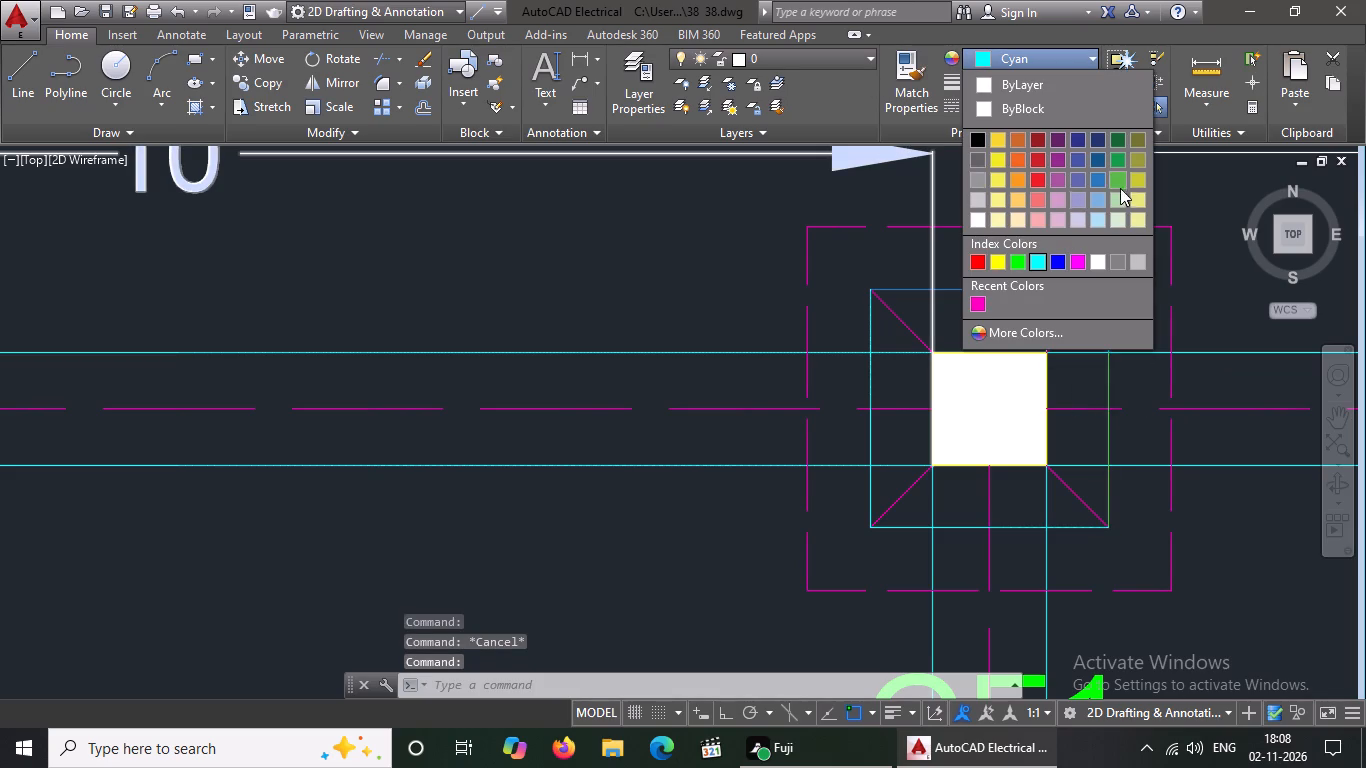
click(1103, 177)
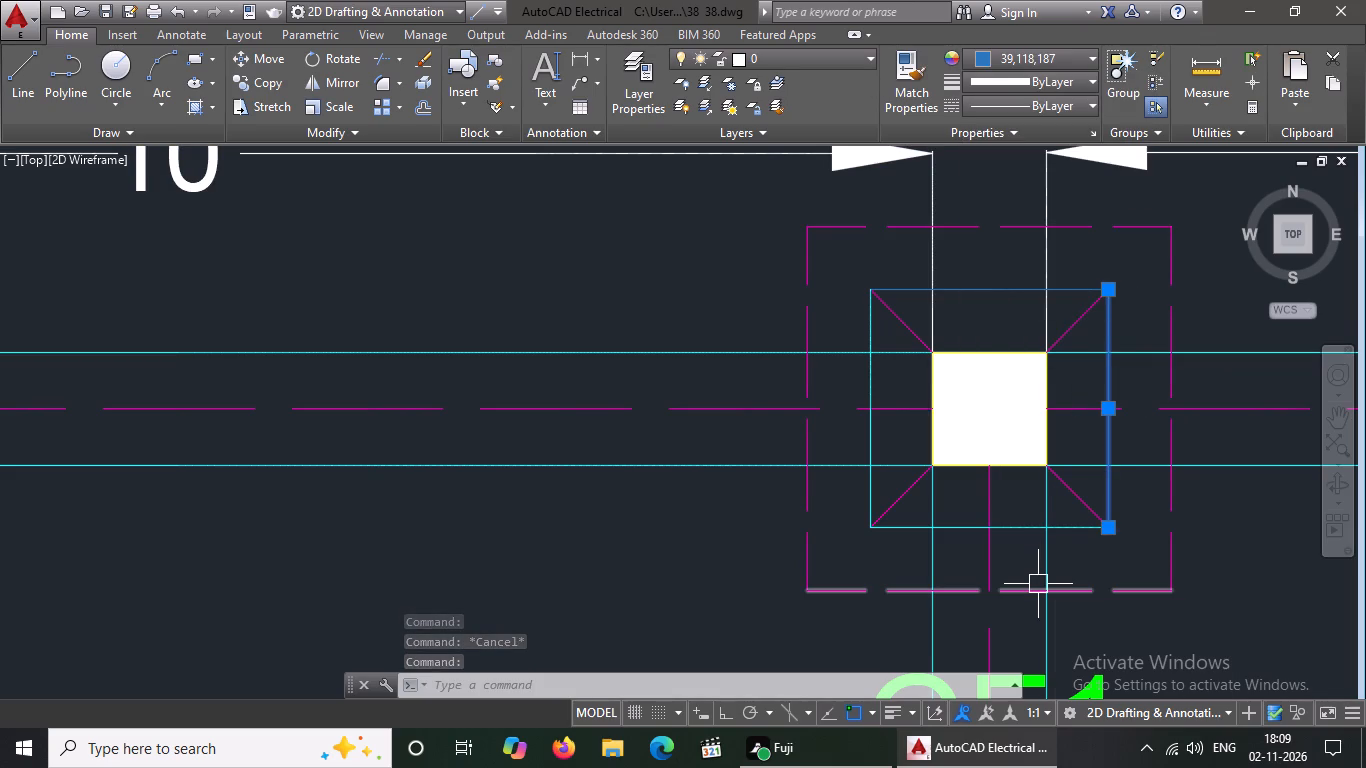
key(Escape)
Change the bottom and left edges of the top-row middle CF1 footing's inner square to blue 39,118,187.
scroll(1003, 630, down, 2)
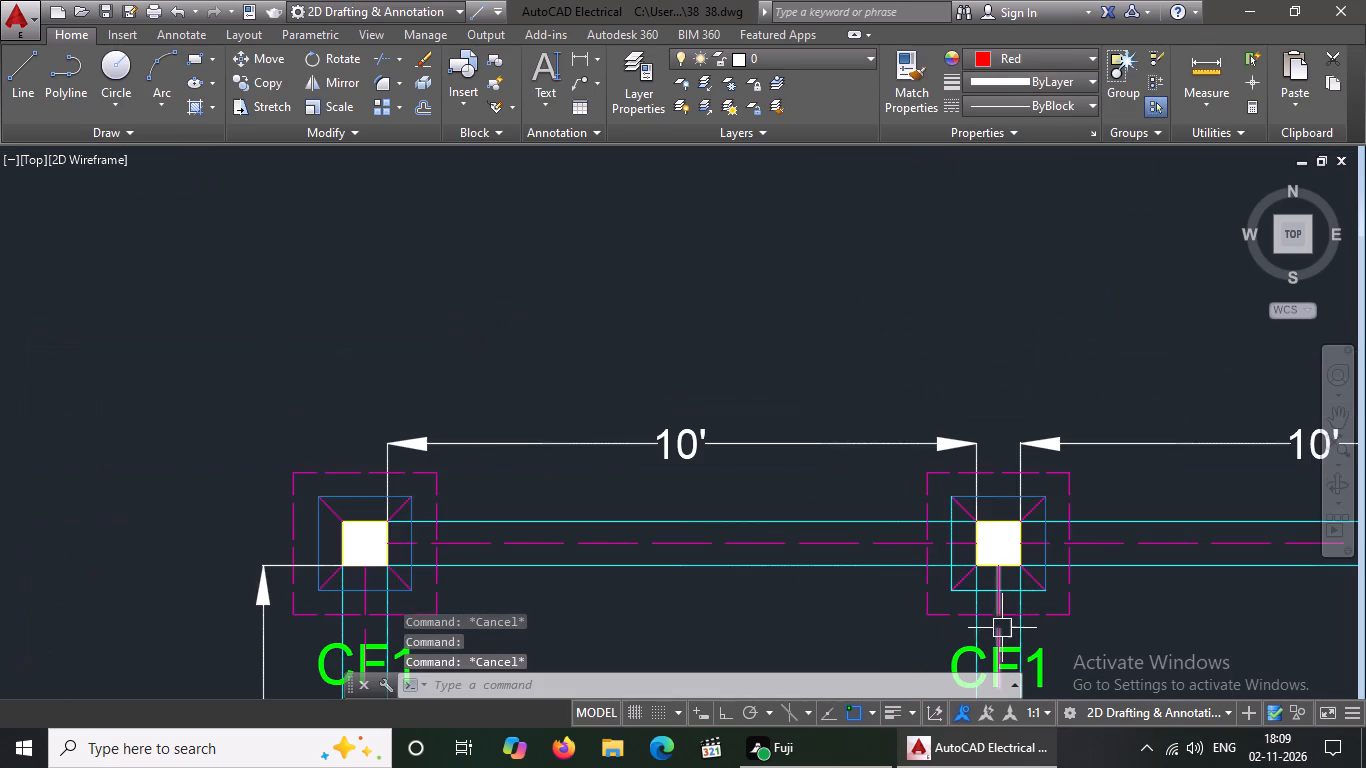
scroll(993, 610, up, 3)
click(951, 538)
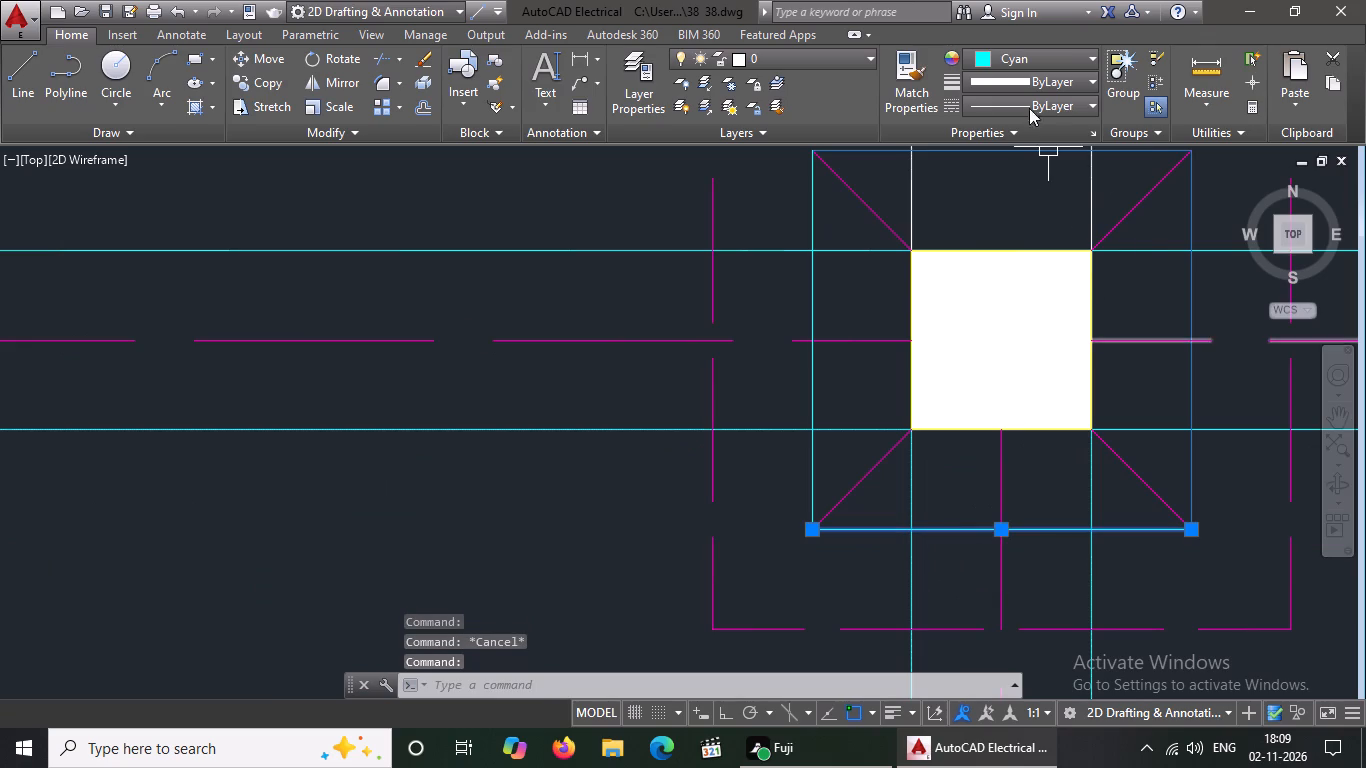
click(1037, 48)
click(1030, 73)
click(1006, 55)
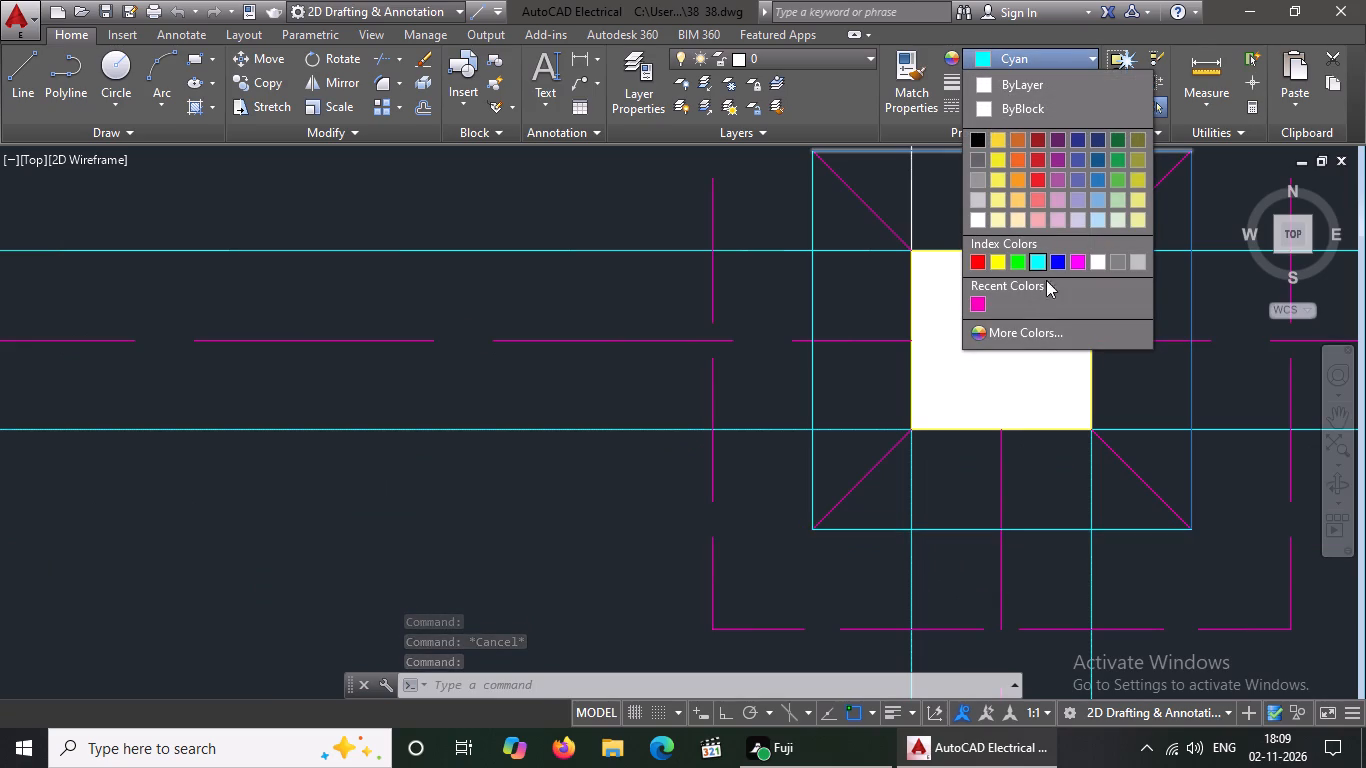
click(1097, 174)
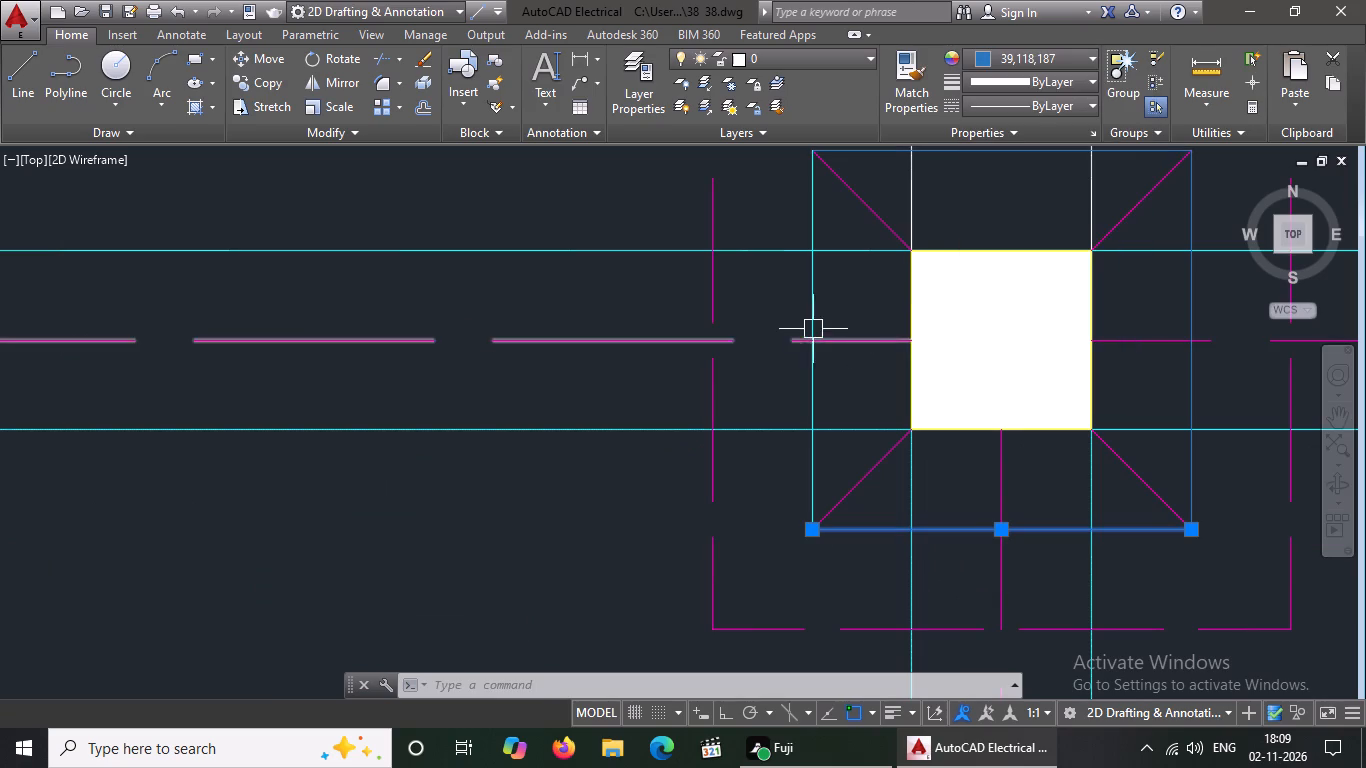
click(819, 379)
click(1030, 59)
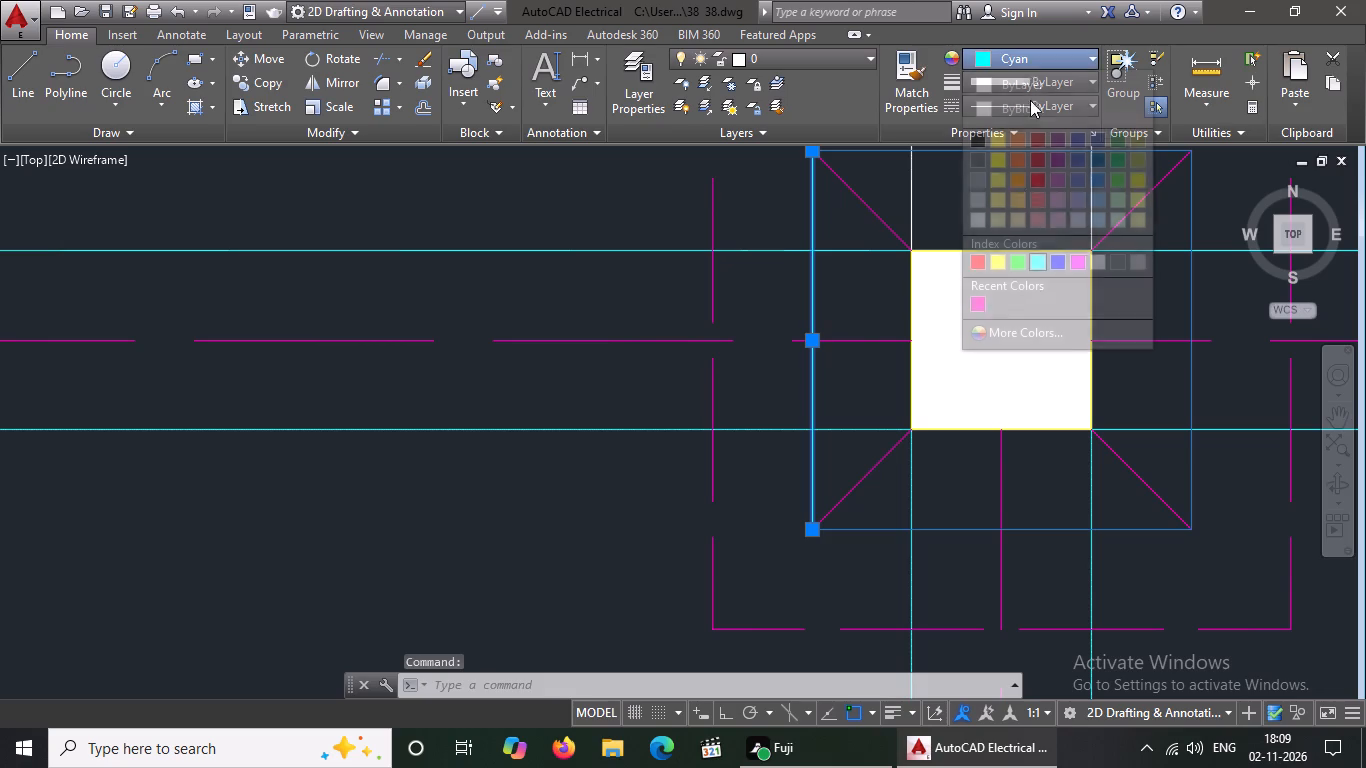
click(1097, 176)
scroll(776, 484, down, 4)
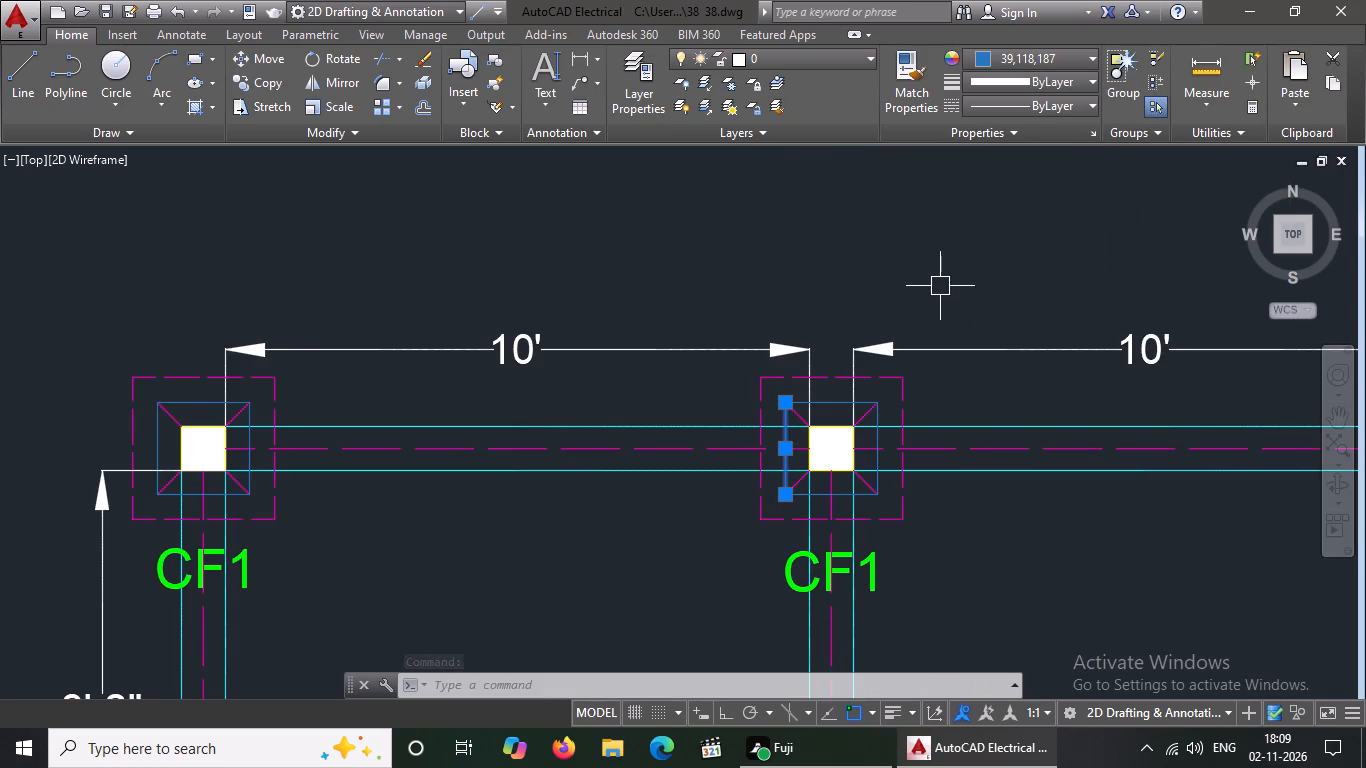
key(Escape)
key(Escape)
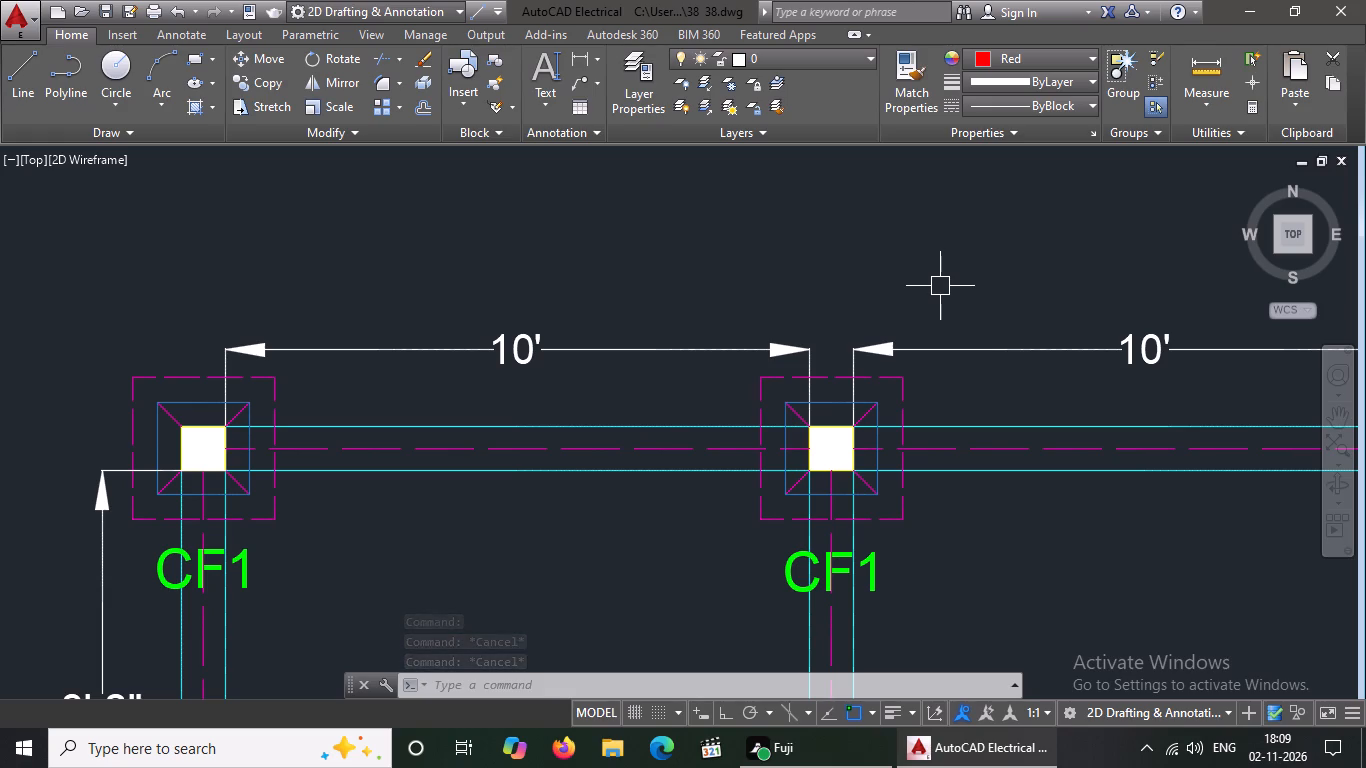
Change the top and right edges of the upper-right CF1 footing's inner cyan square to blue 39,118,187.
scroll(740, 446, down, 3)
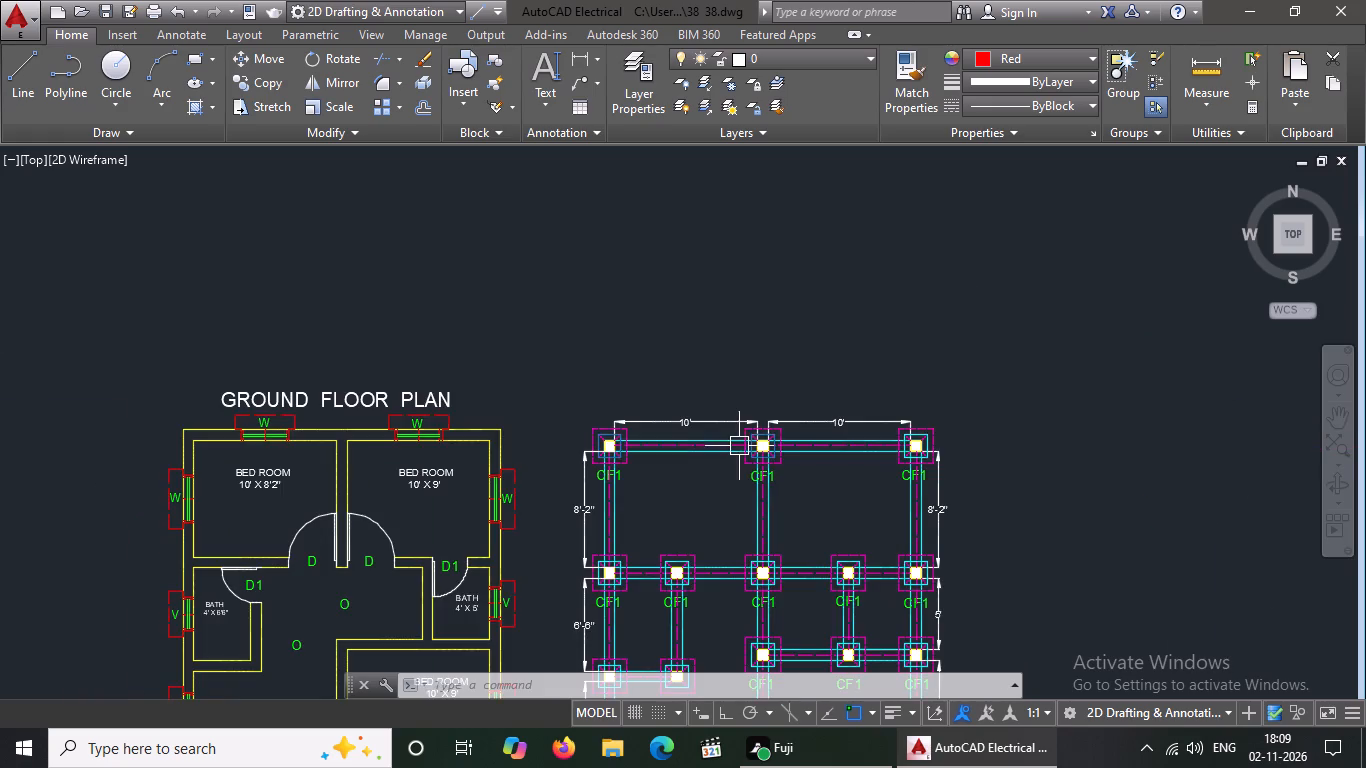
scroll(917, 450, up, 5)
click(892, 309)
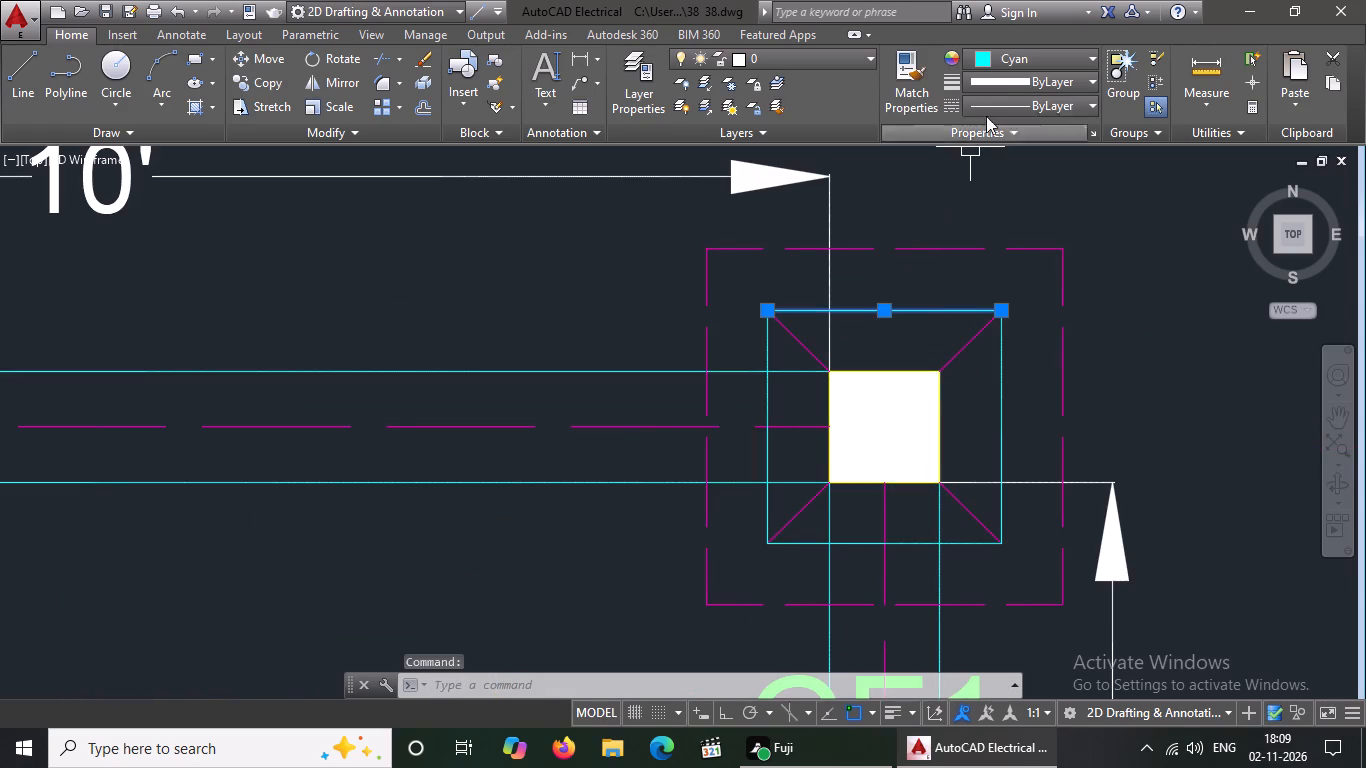
click(1001, 57)
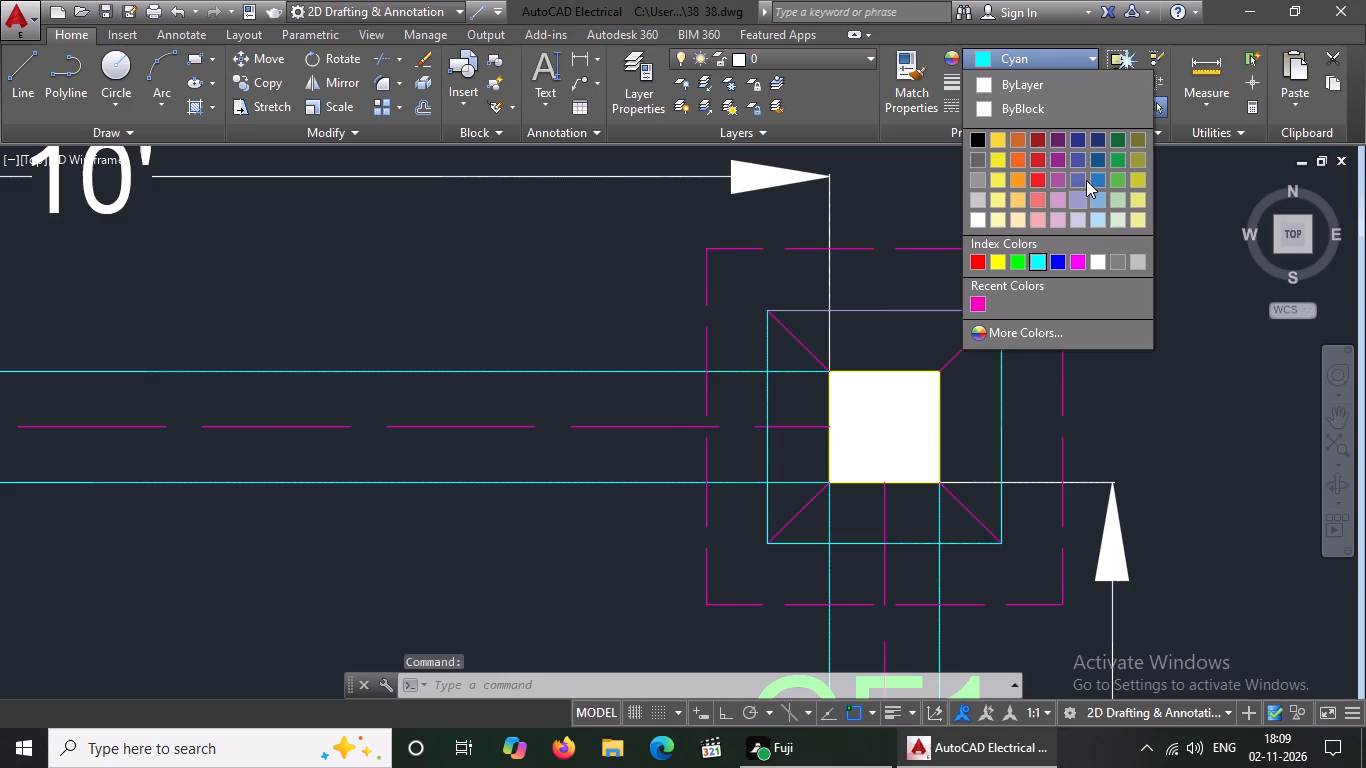
click(1093, 176)
key(Escape)
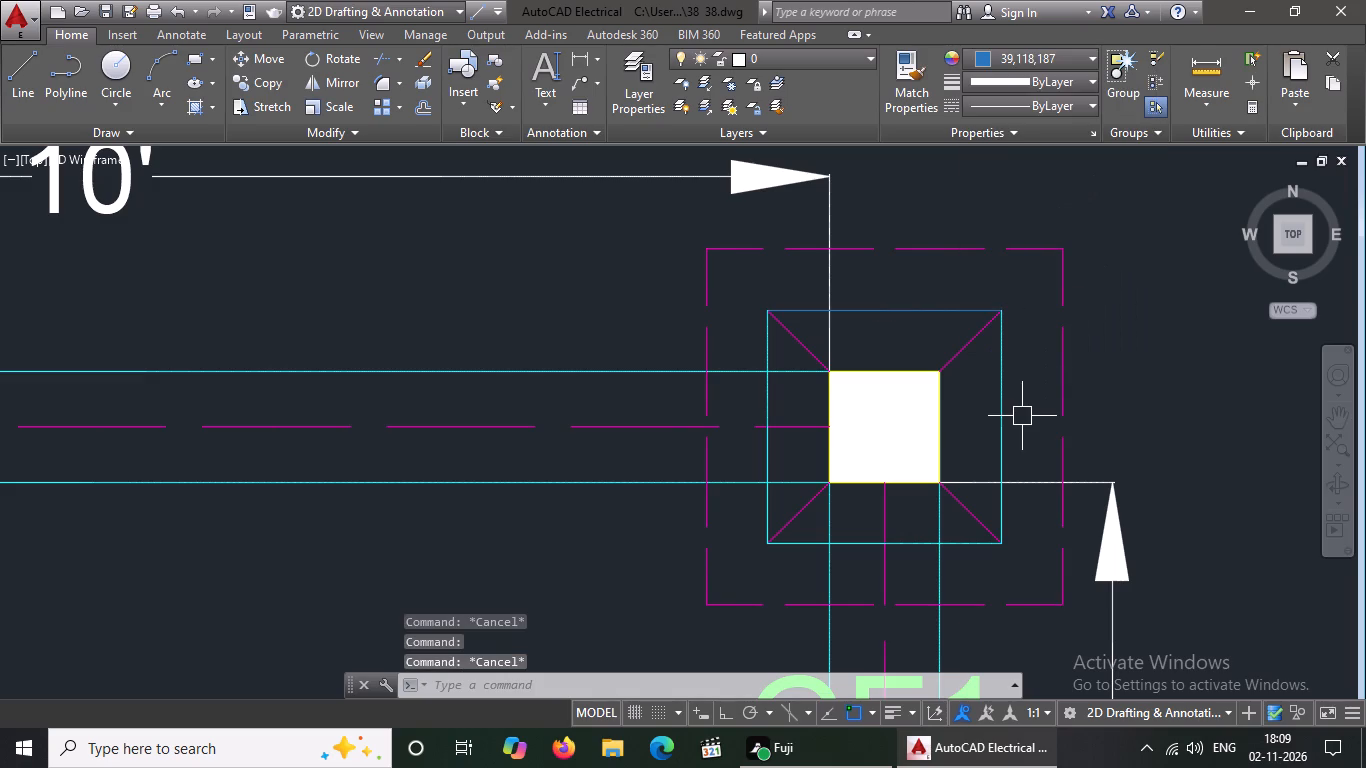
click(994, 444)
click(1047, 45)
click(1048, 52)
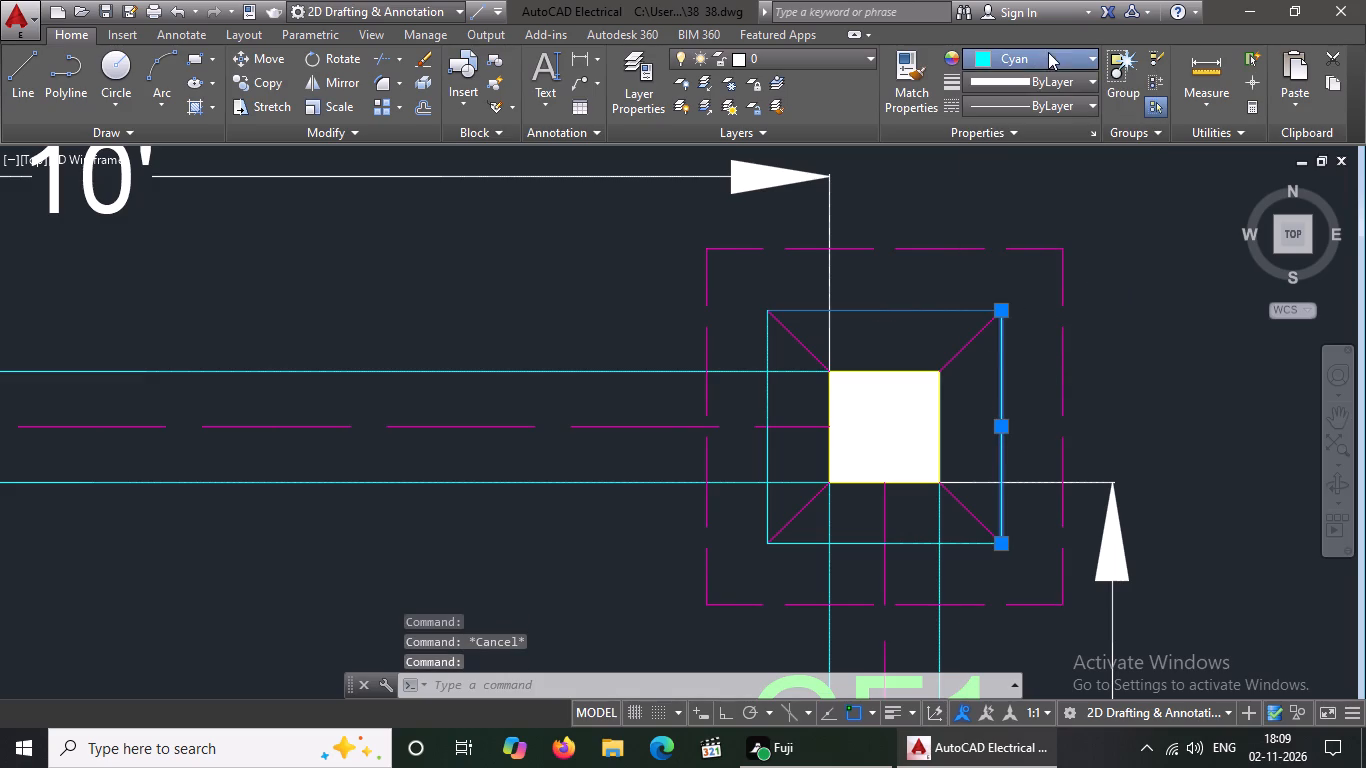
click(1101, 178)
key(Escape)
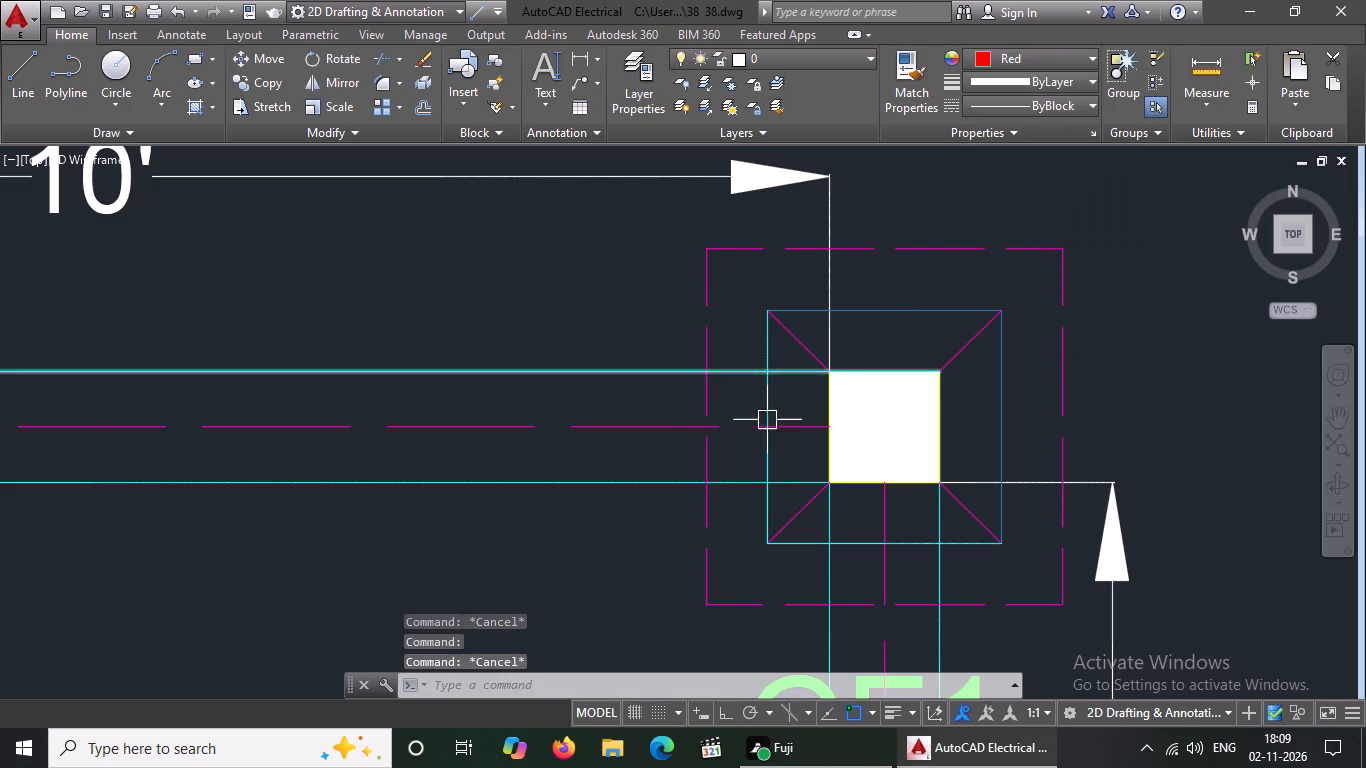
Change the left and bottom edges of the upper-right CF1 footing's inner square to blue 39,118,187.
click(758, 391)
double_click(772, 401)
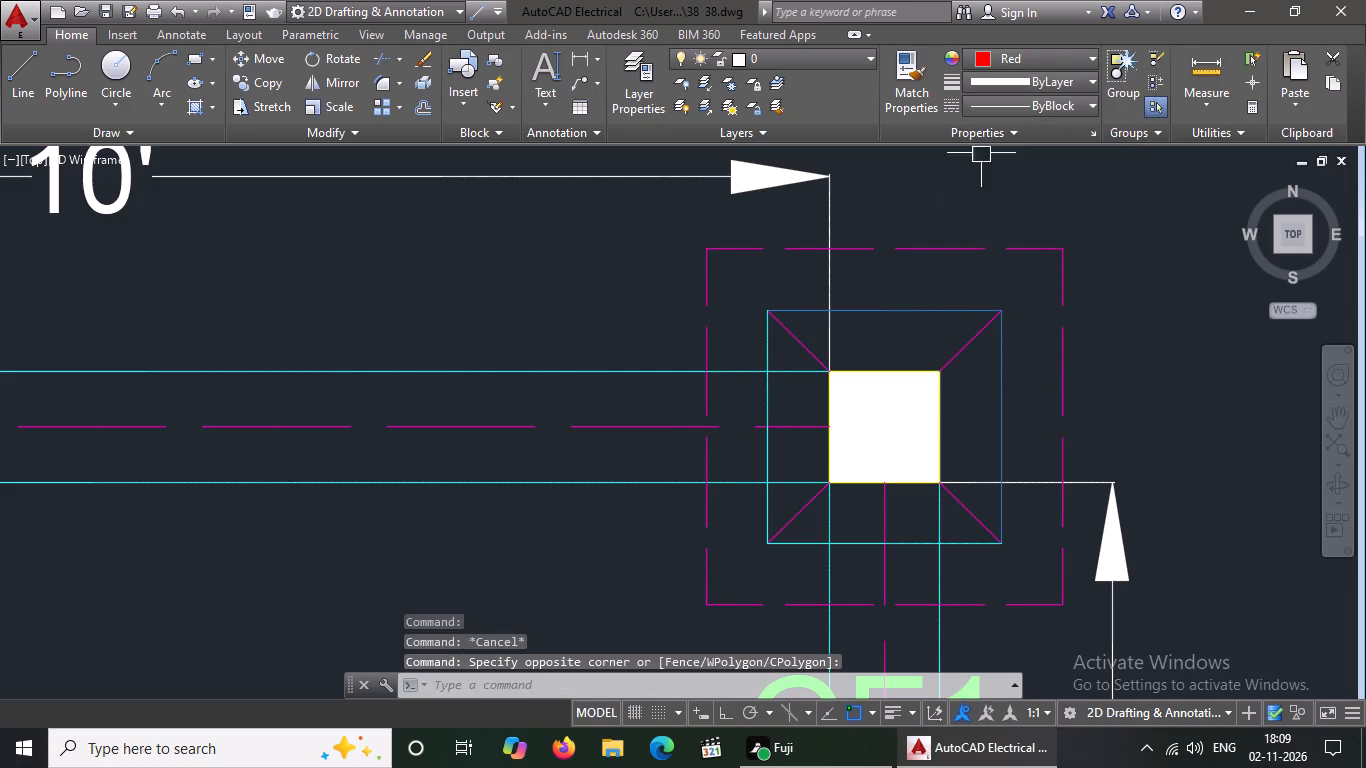
click(765, 393)
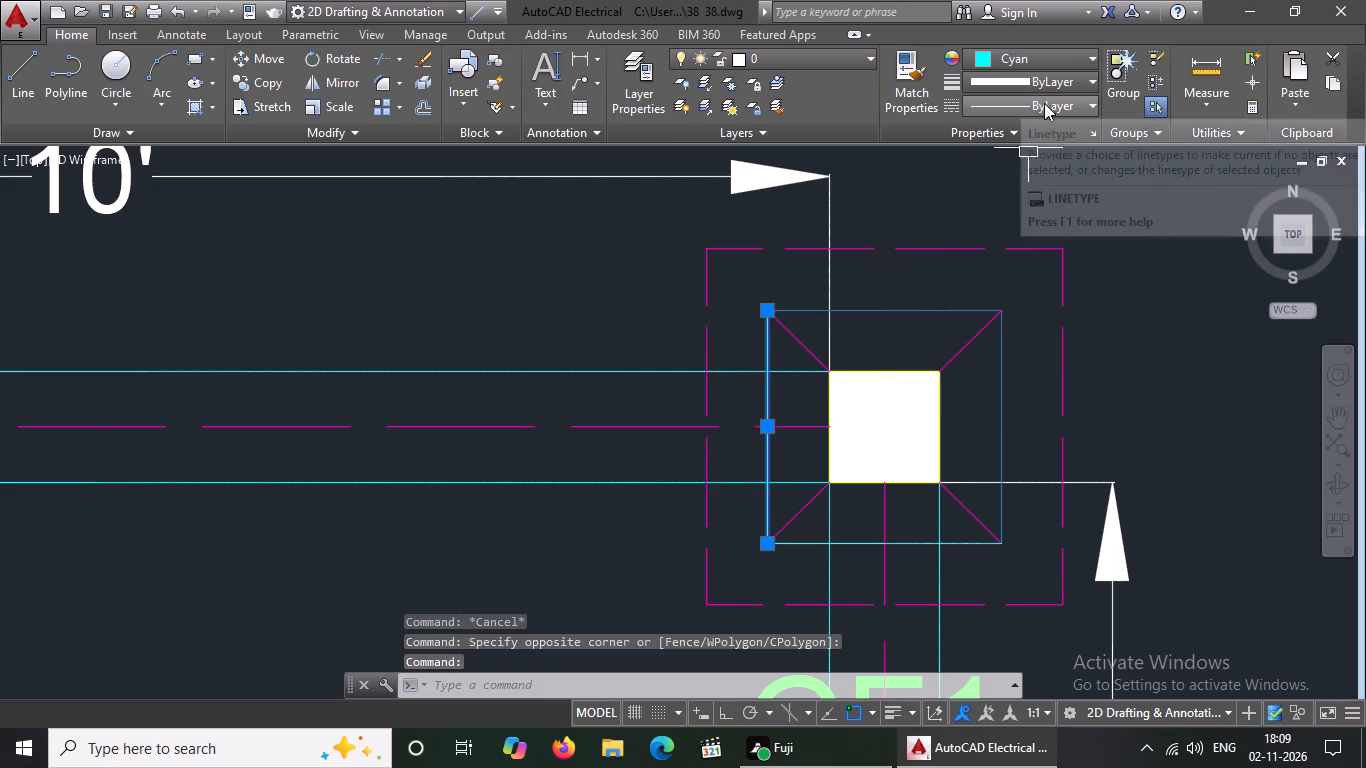
click(1054, 58)
click(1093, 172)
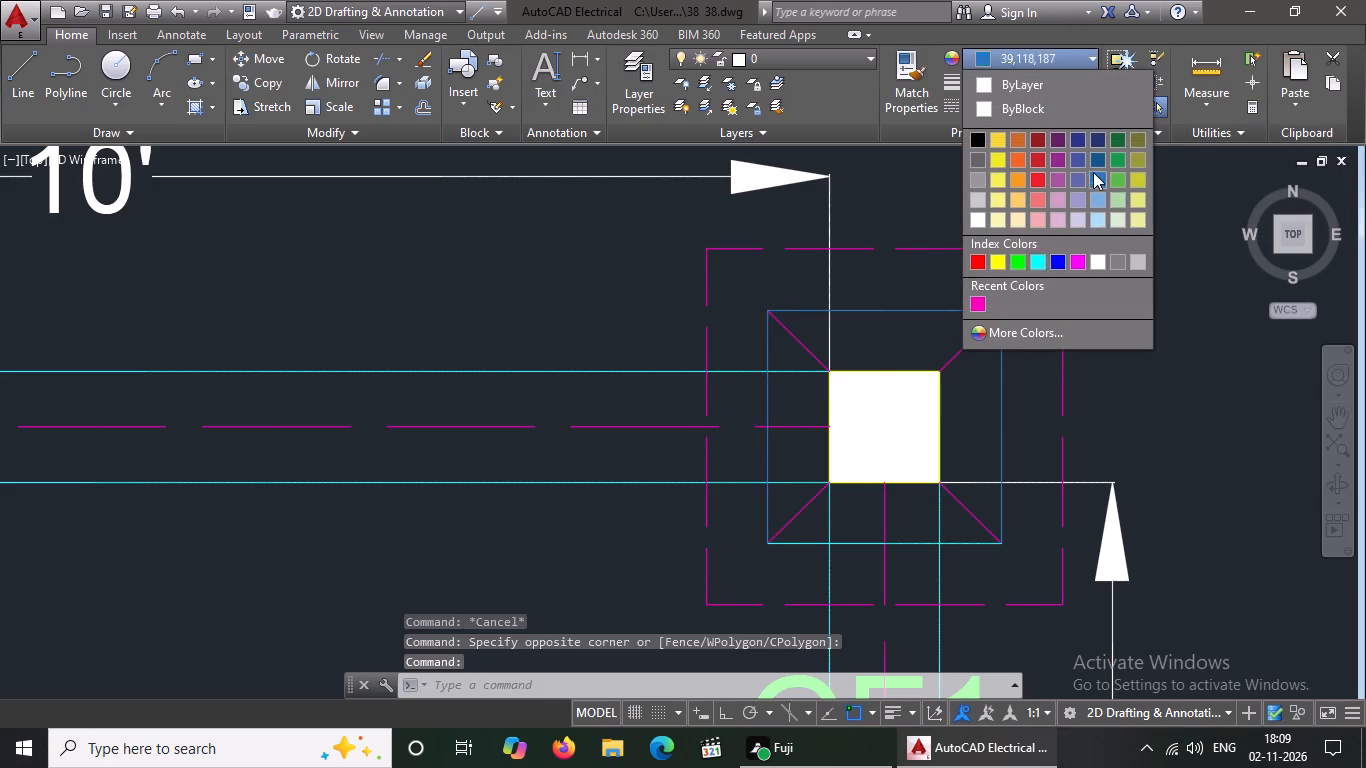
key(Escape)
click(859, 550)
click(1049, 65)
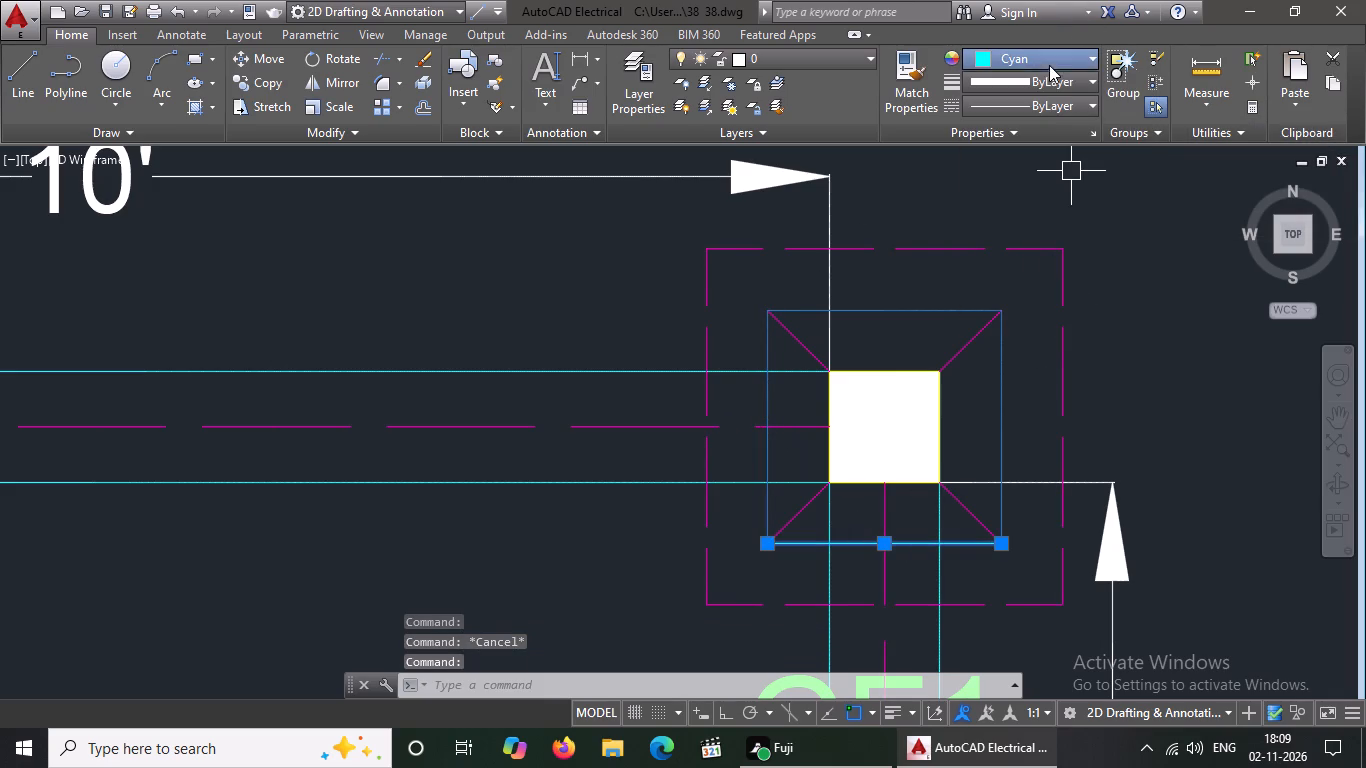
click(1098, 178)
key(Escape)
Change the top and left edges of the second-row leftmost CF1 footing's inner cyan square to blue 39,118,187.
scroll(908, 290, down, 3)
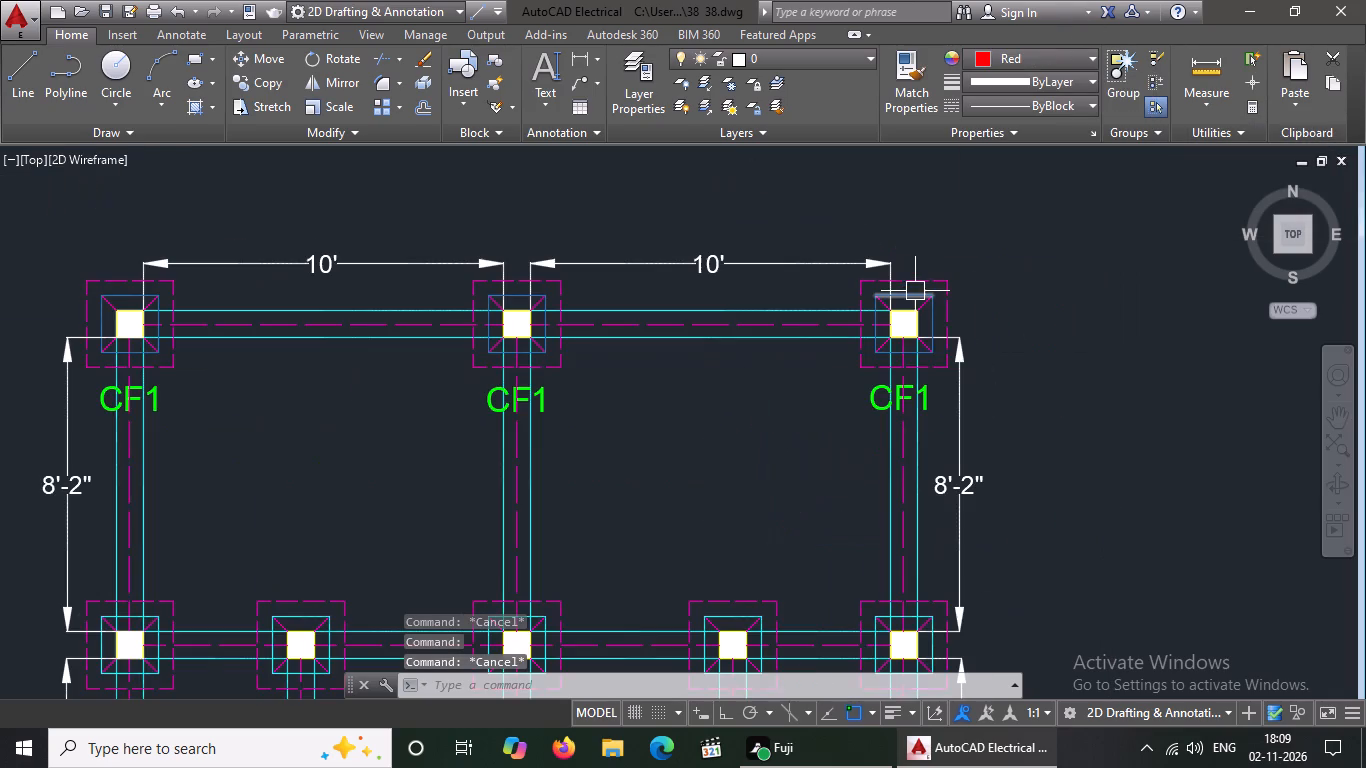
scroll(926, 348, down, 1)
scroll(392, 628, up, 2)
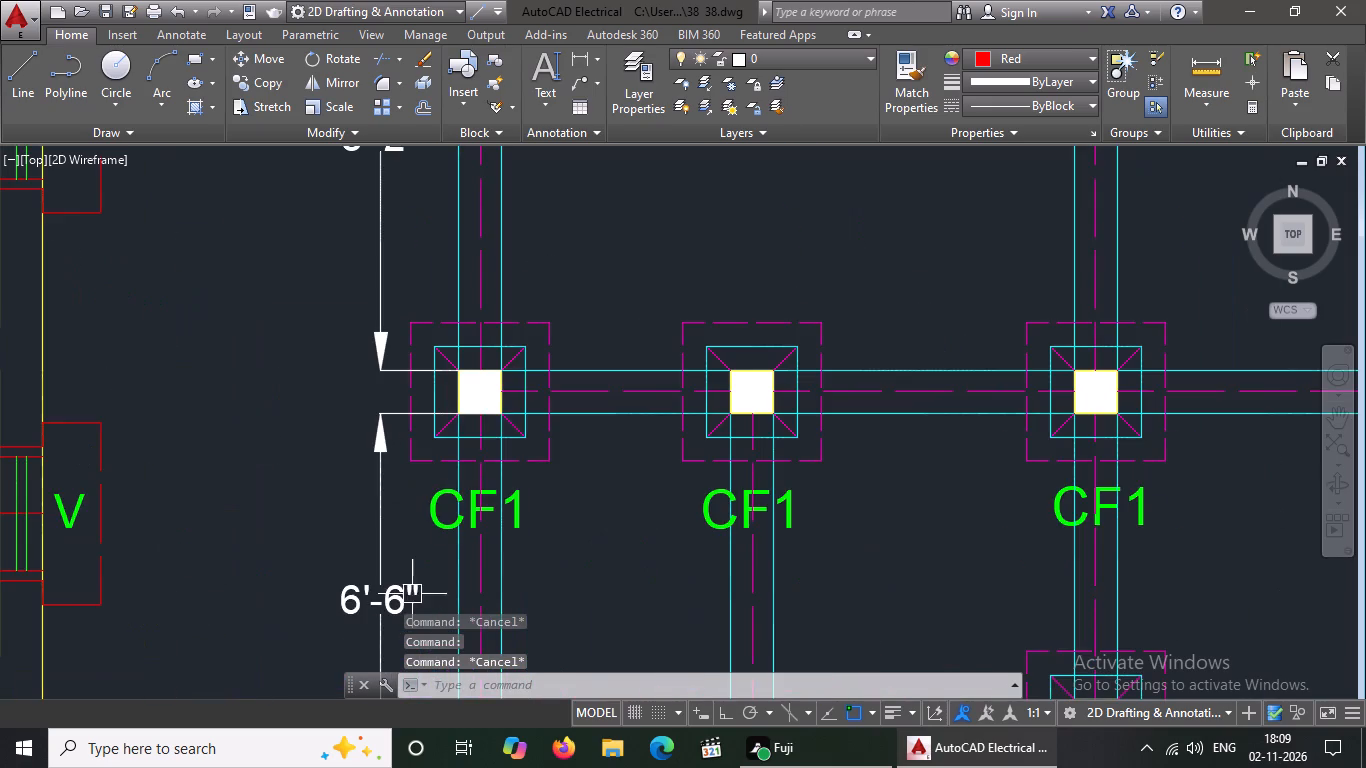
scroll(472, 314, up, 2)
click(516, 393)
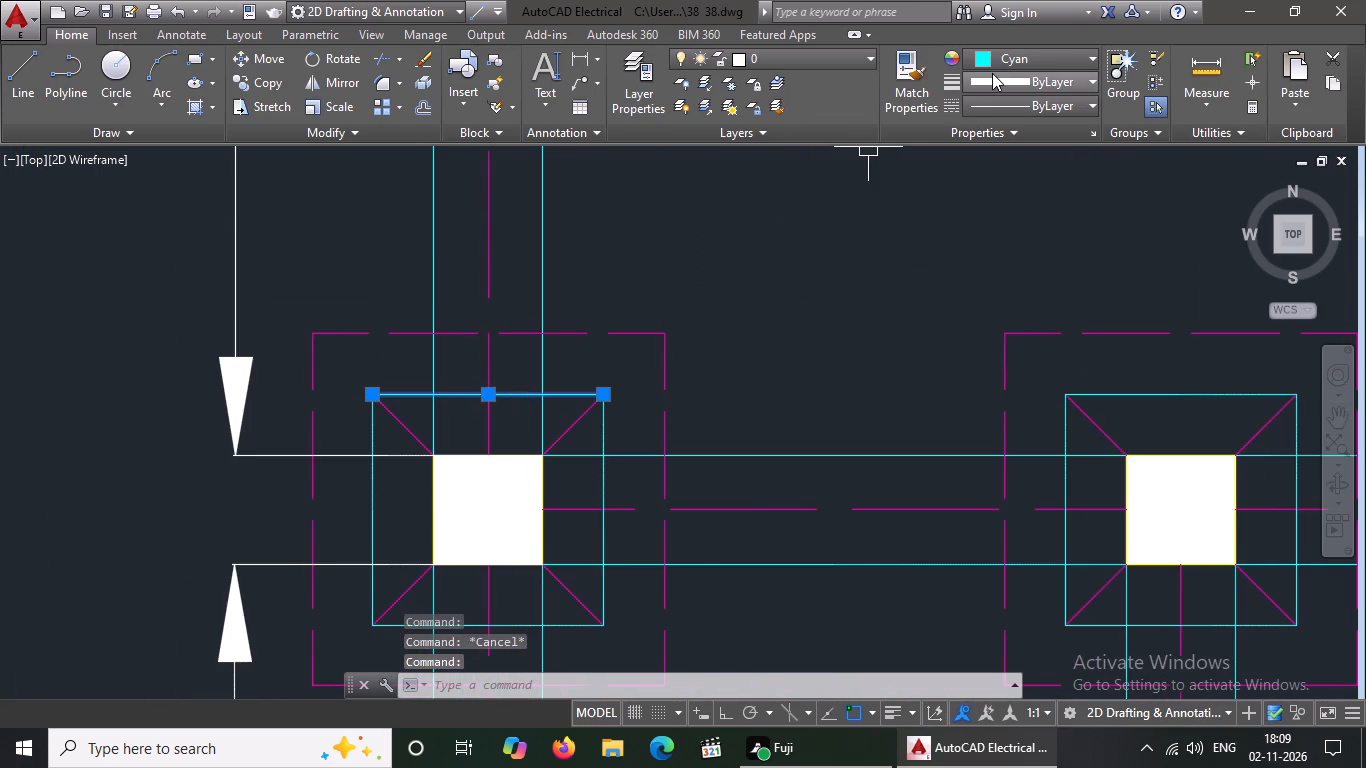
click(1004, 61)
click(1097, 176)
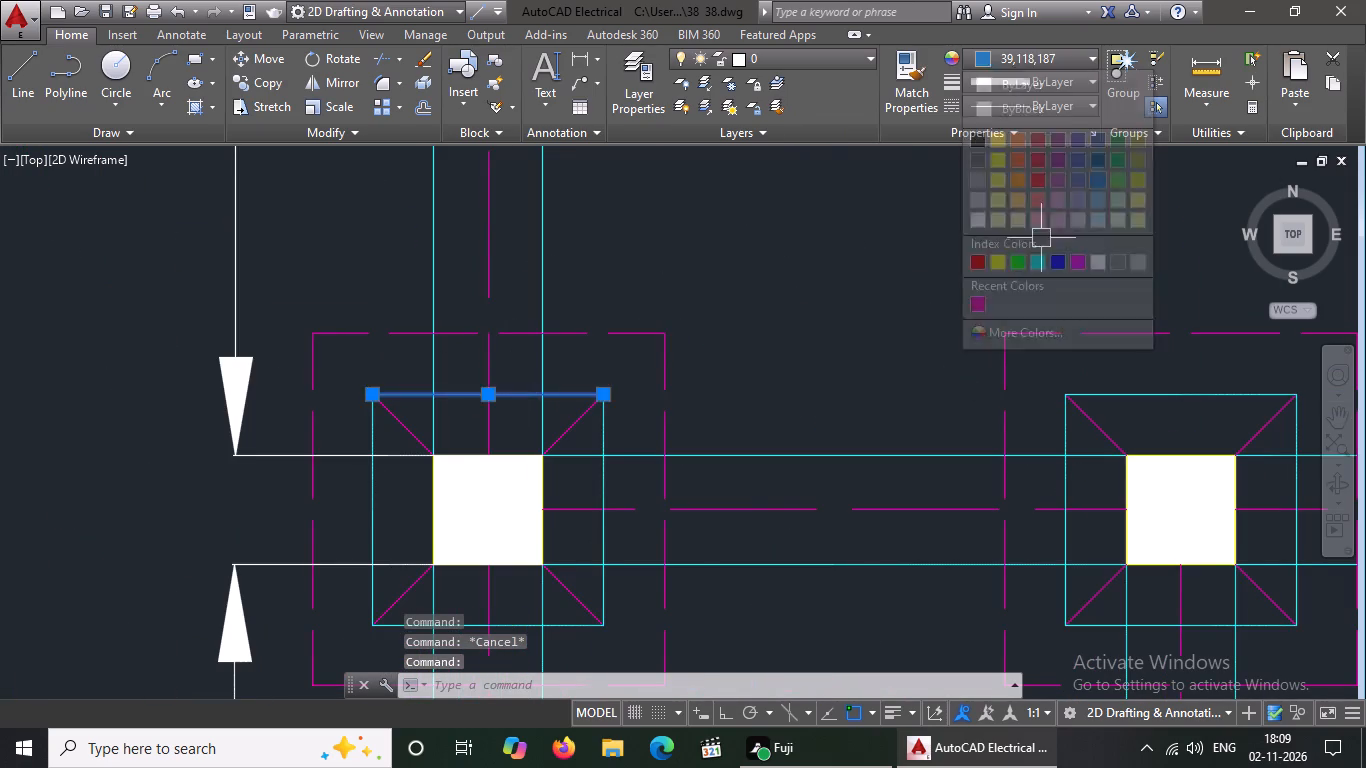
key(Escape)
click(368, 506)
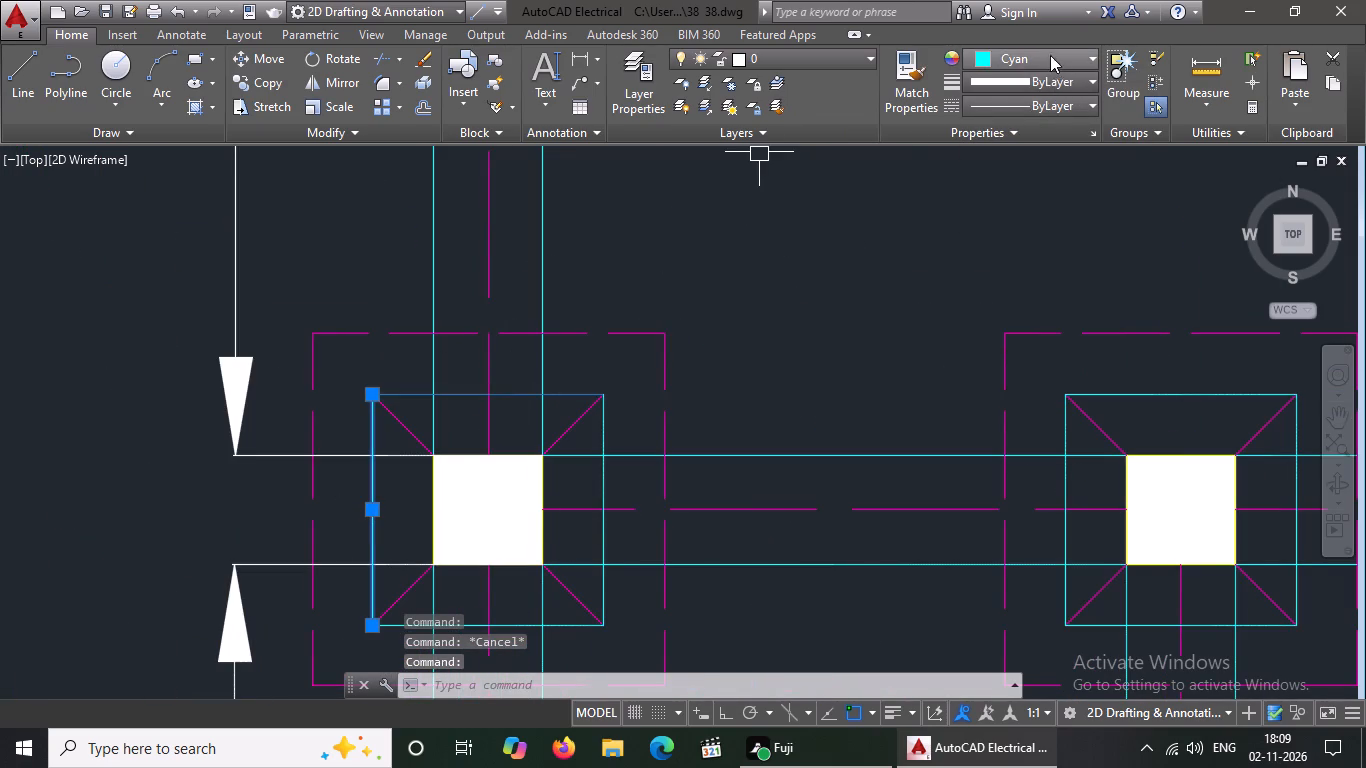
click(1050, 55)
click(1096, 179)
key(Escape)
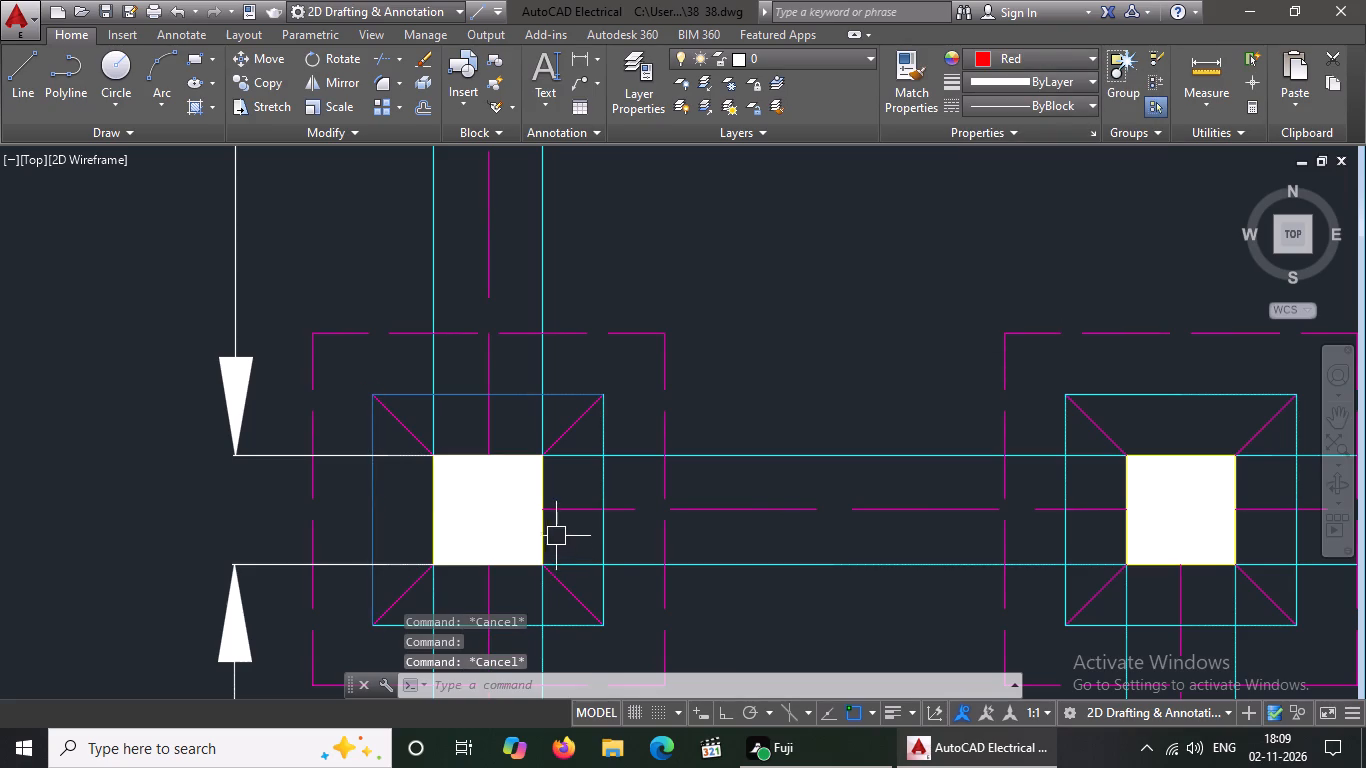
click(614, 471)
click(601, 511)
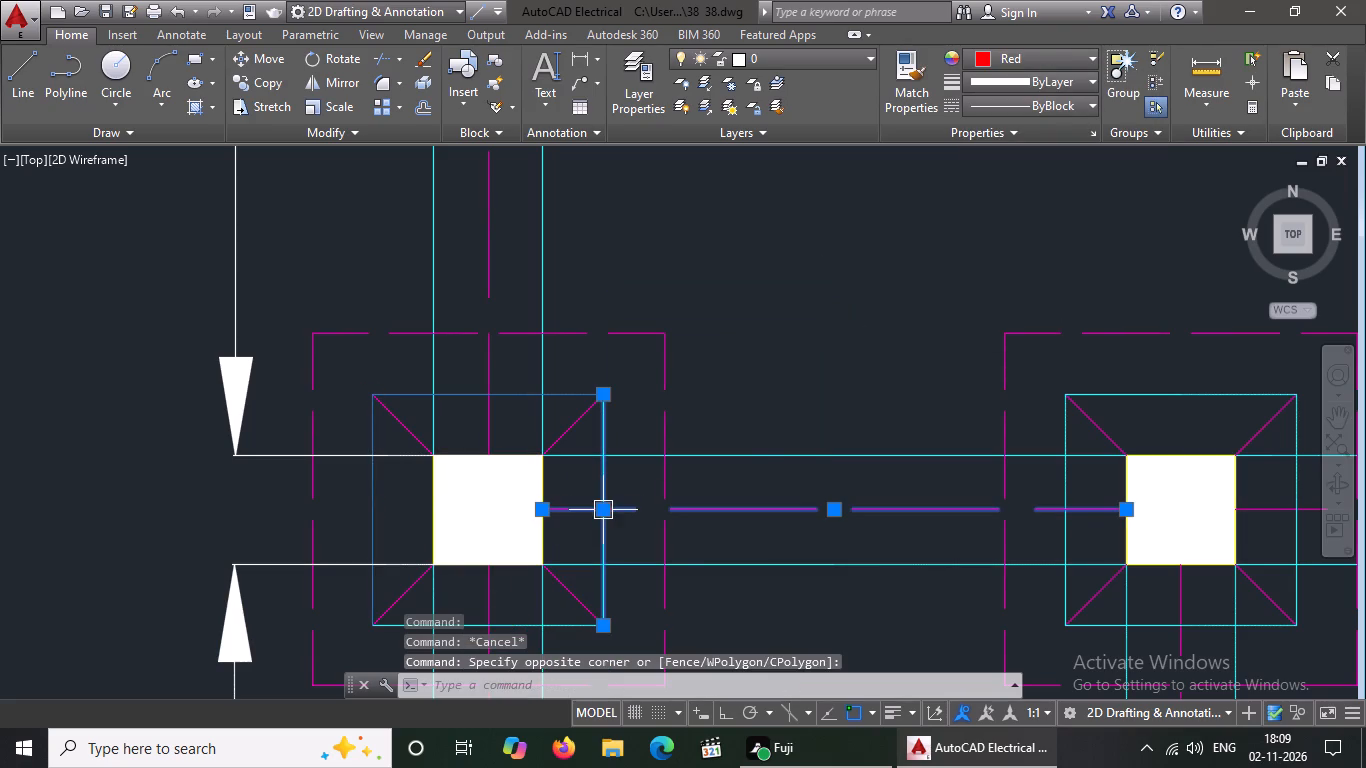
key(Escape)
Change the right and bottom edges of the second-row leftmost CF1 footing's inner square to blue 39,118,187.
scroll(625, 501, down, 4)
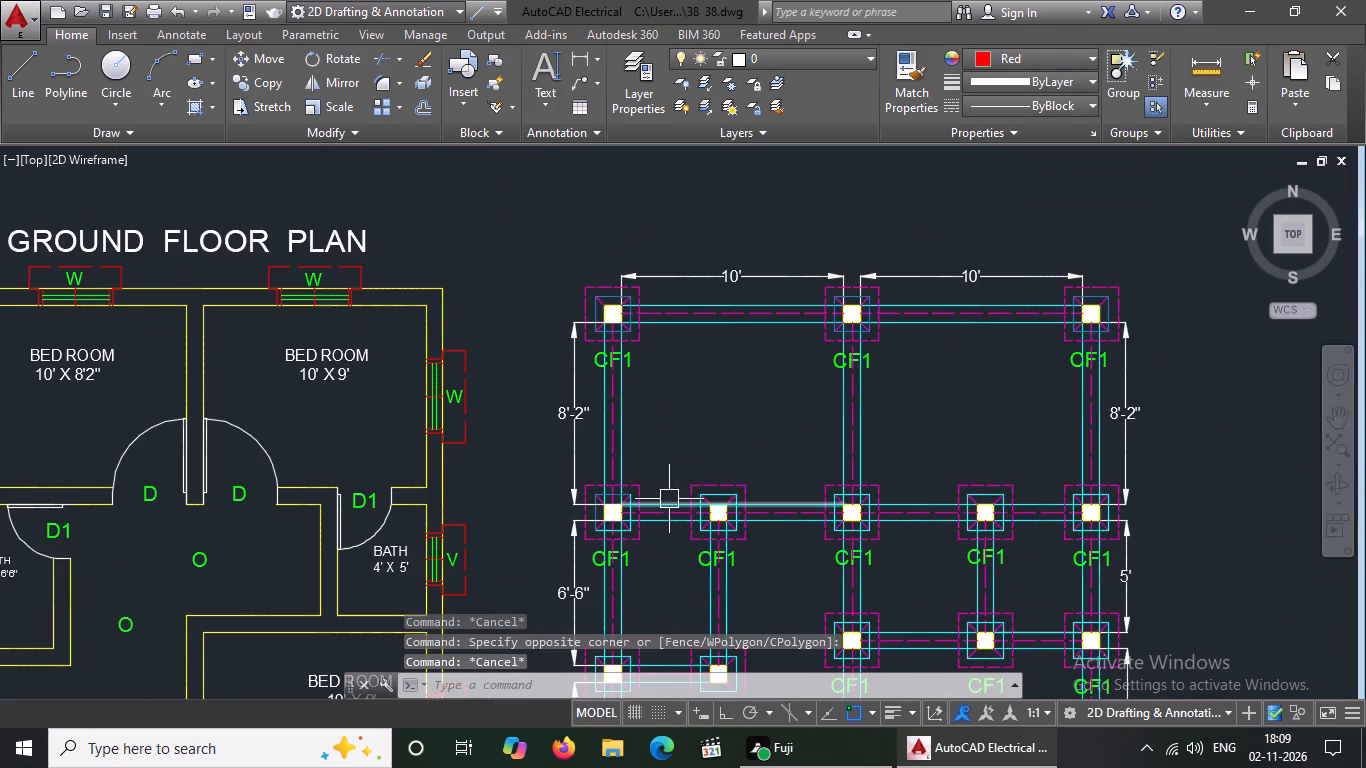
scroll(651, 522, up, 2)
scroll(572, 508, up, 2)
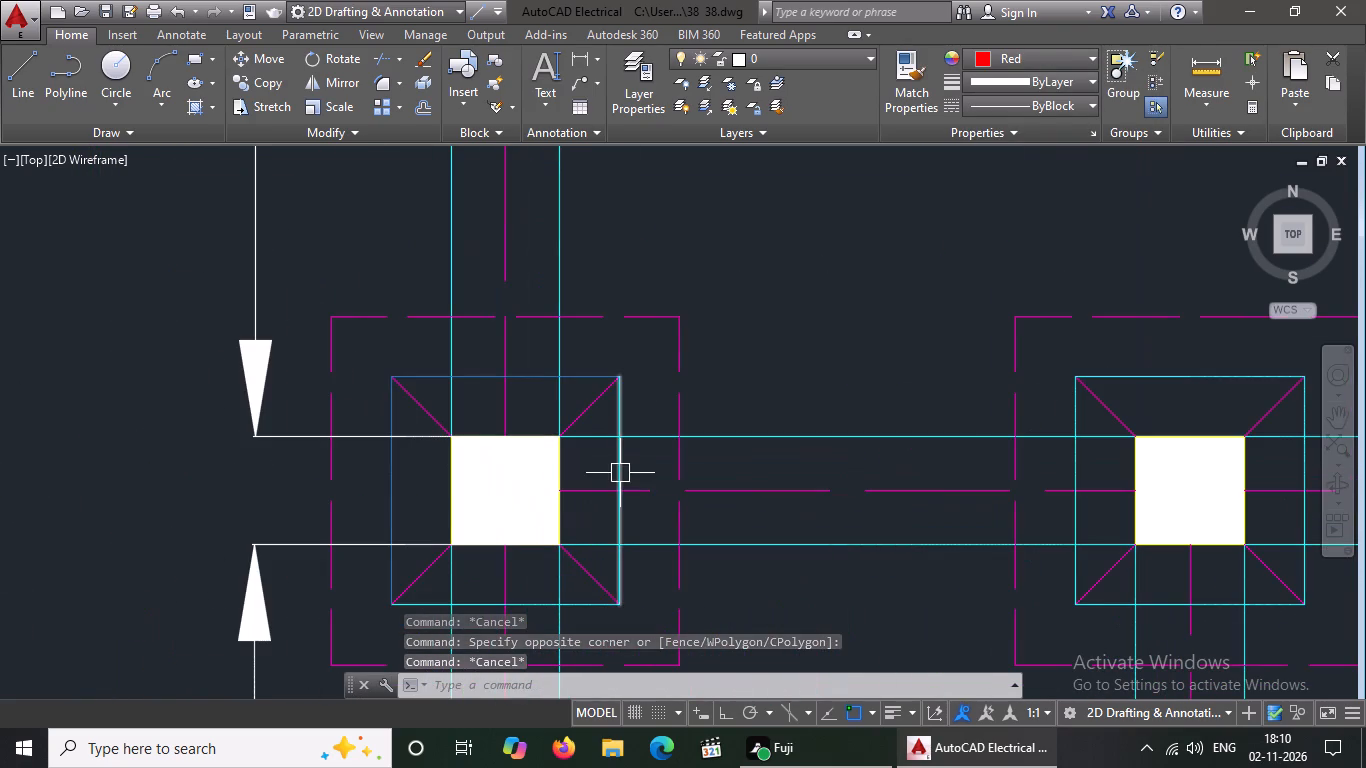
click(620, 472)
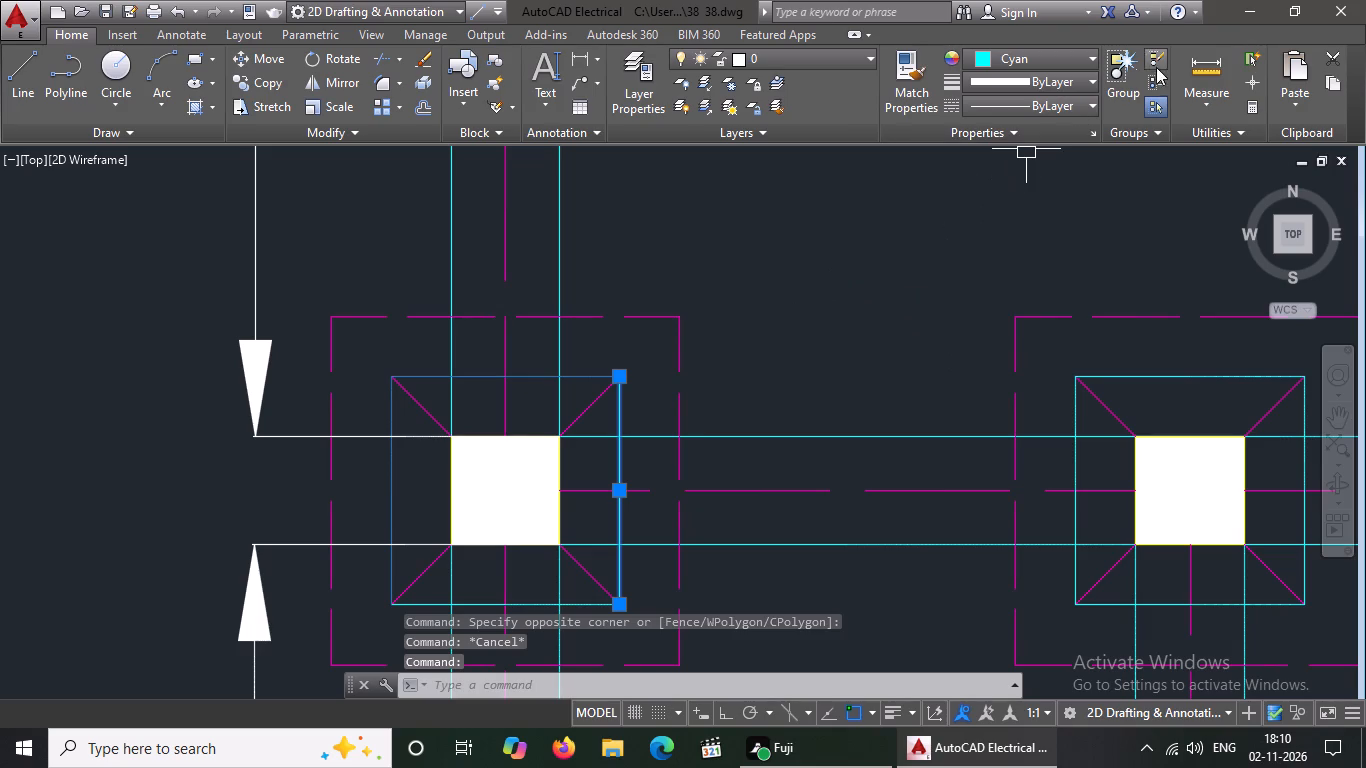
click(1070, 64)
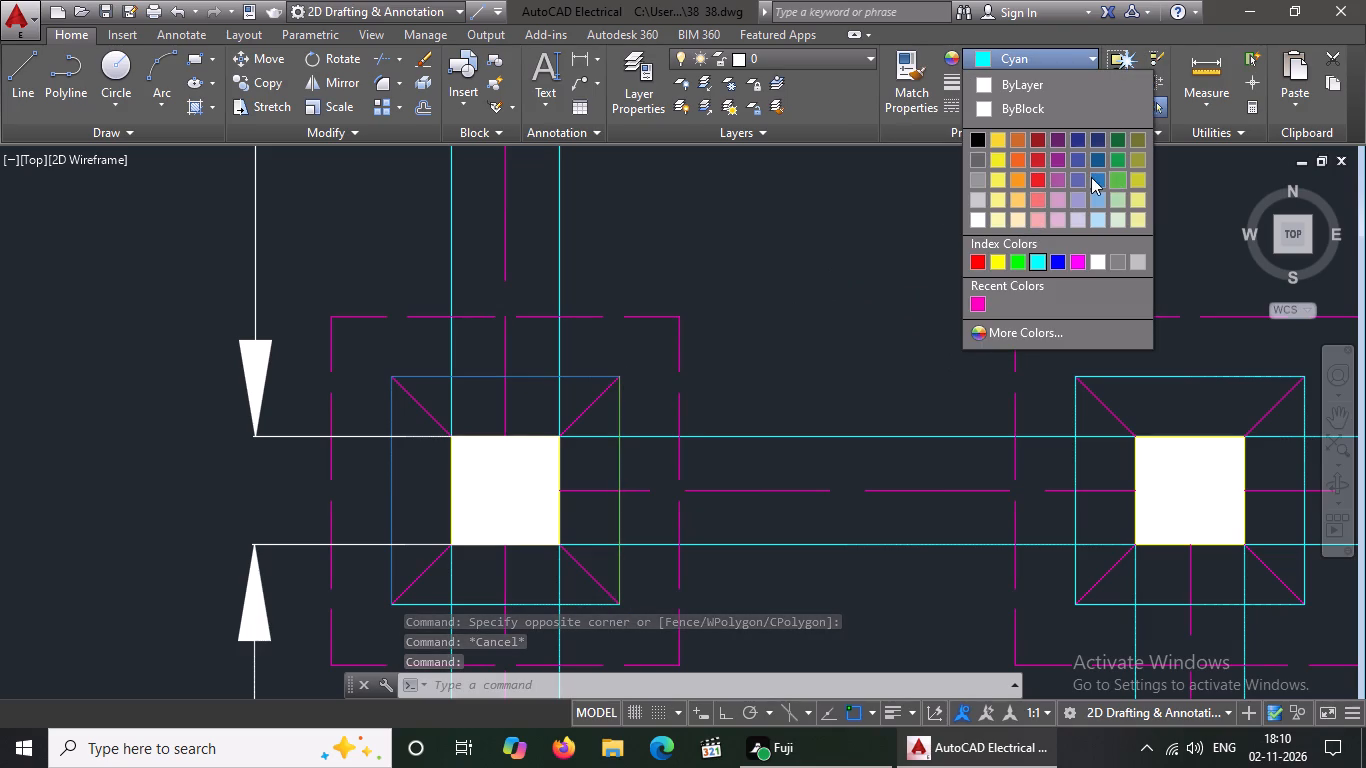
click(1096, 174)
key(Escape)
scroll(613, 432, down, 1)
scroll(492, 569, up, 2)
click(571, 494)
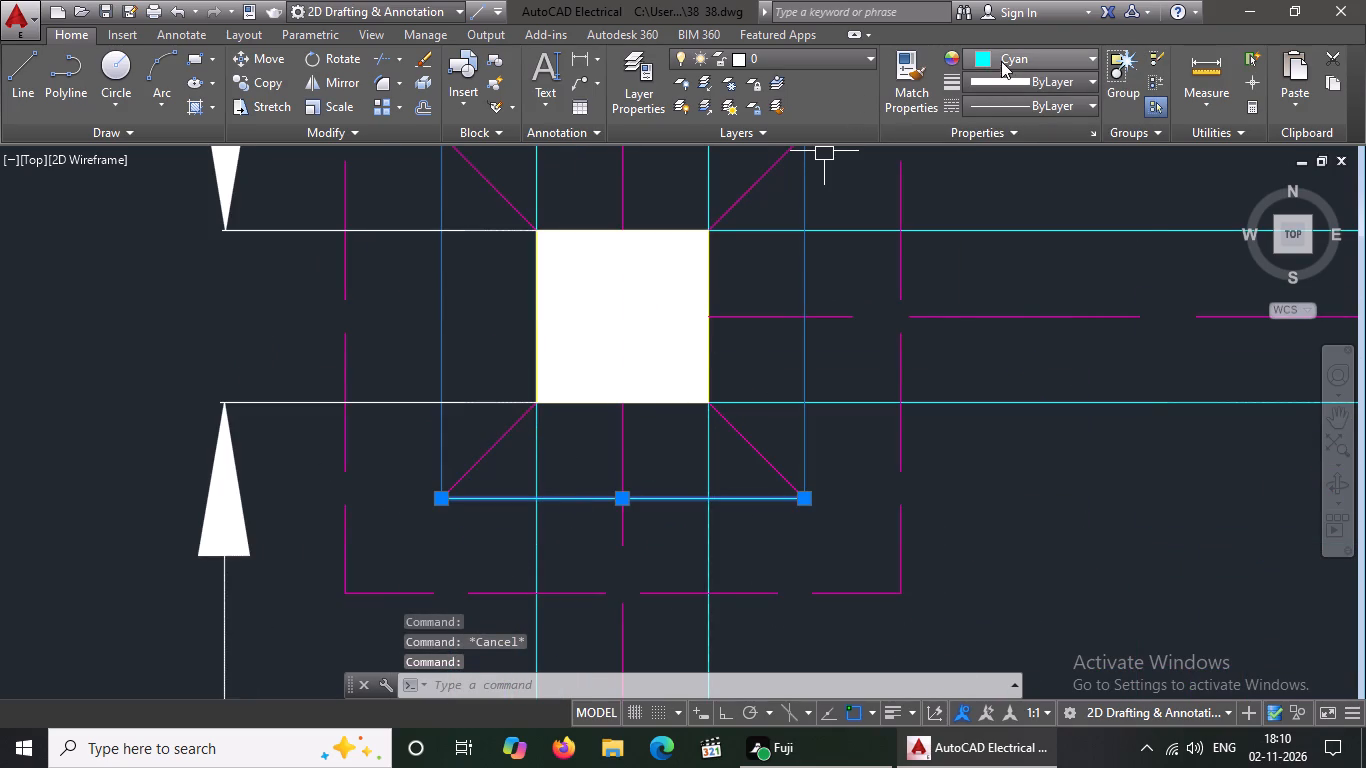
click(1002, 56)
click(1101, 180)
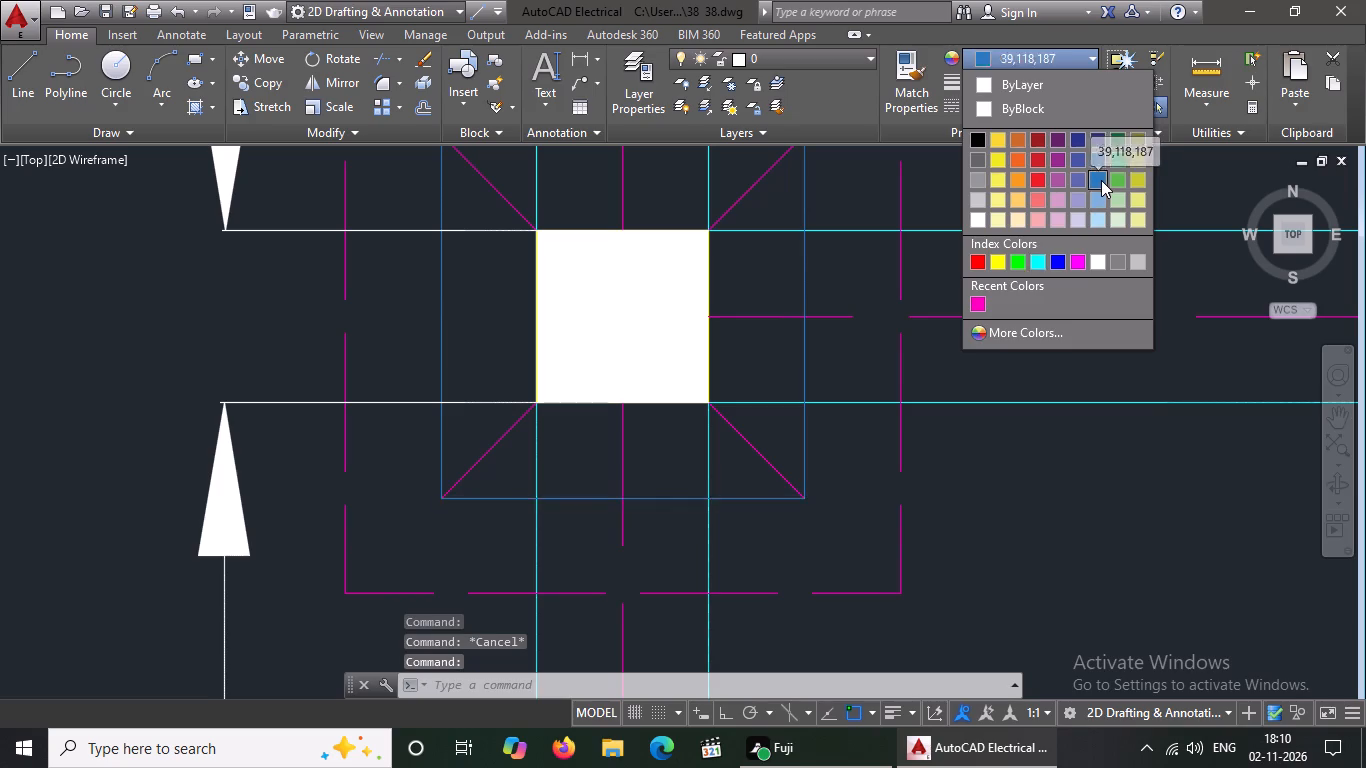
key(Escape)
Change the top and left edges of the inner cyan square of the second CF1 footing from the left in the second row to blue 39,118,187.
scroll(711, 464, down, 7)
scroll(782, 584, up, 2)
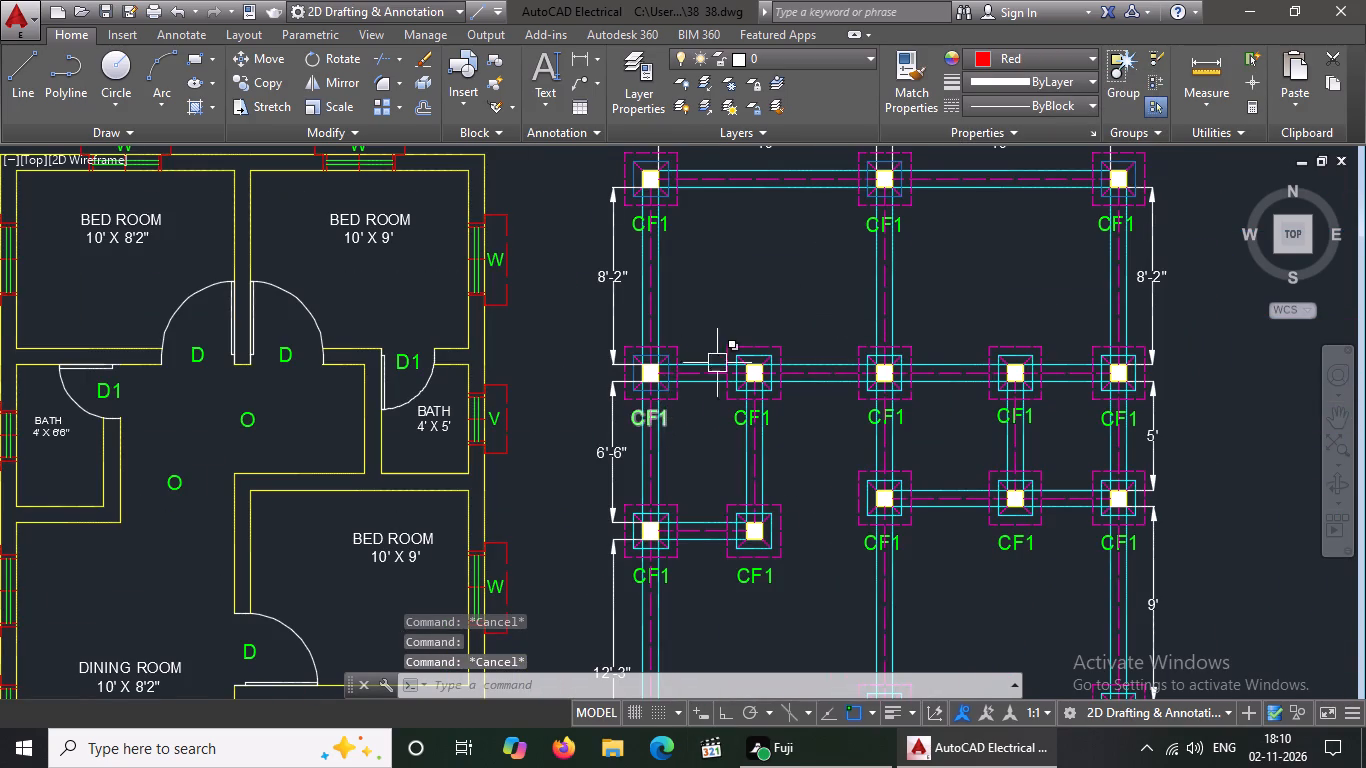
scroll(751, 345, up, 2)
click(758, 369)
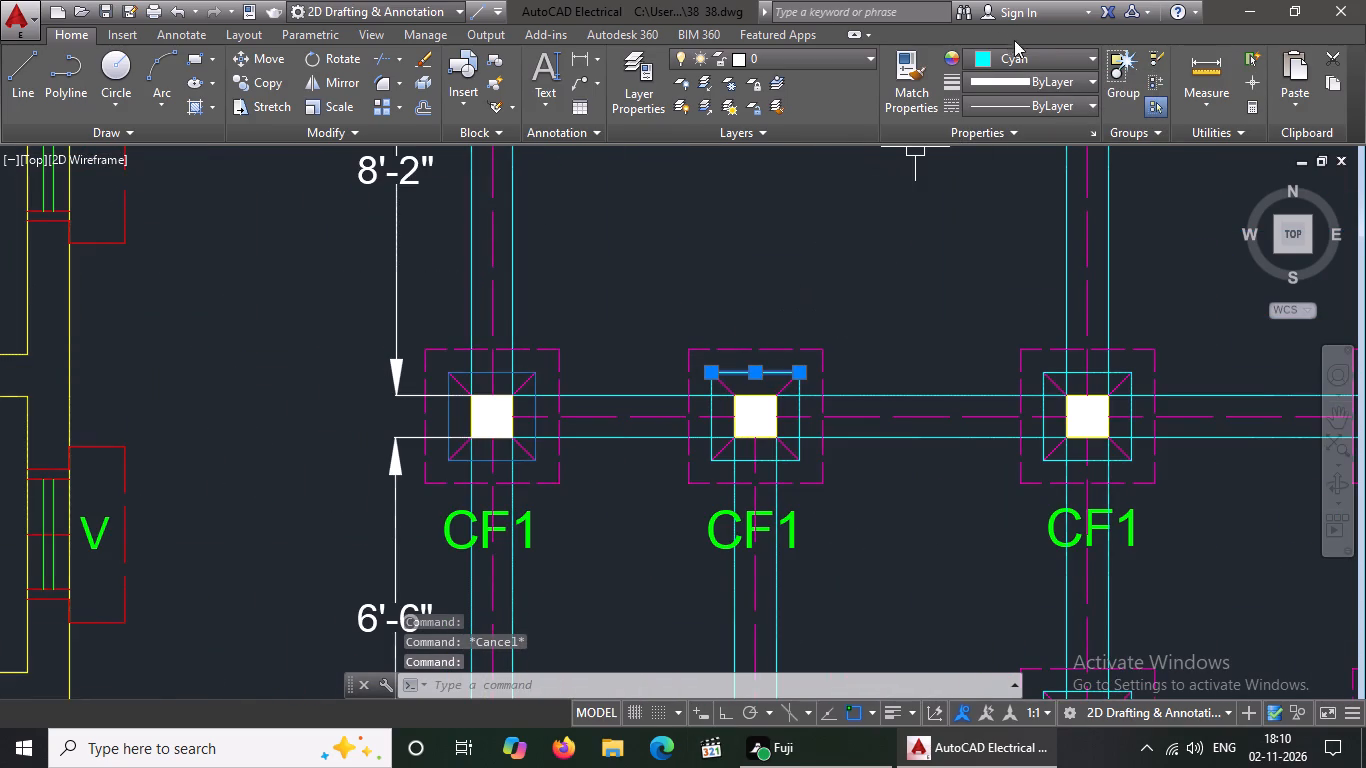
click(1018, 58)
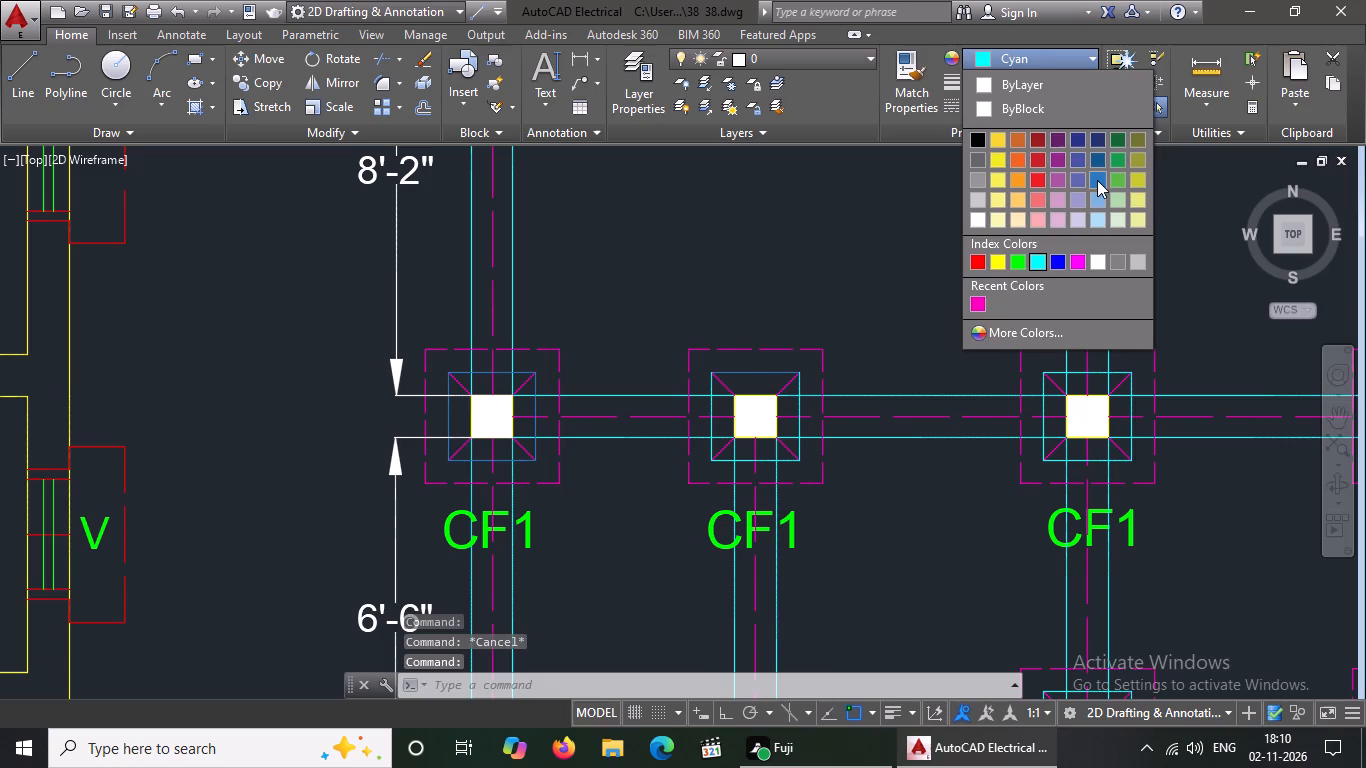
click(1097, 180)
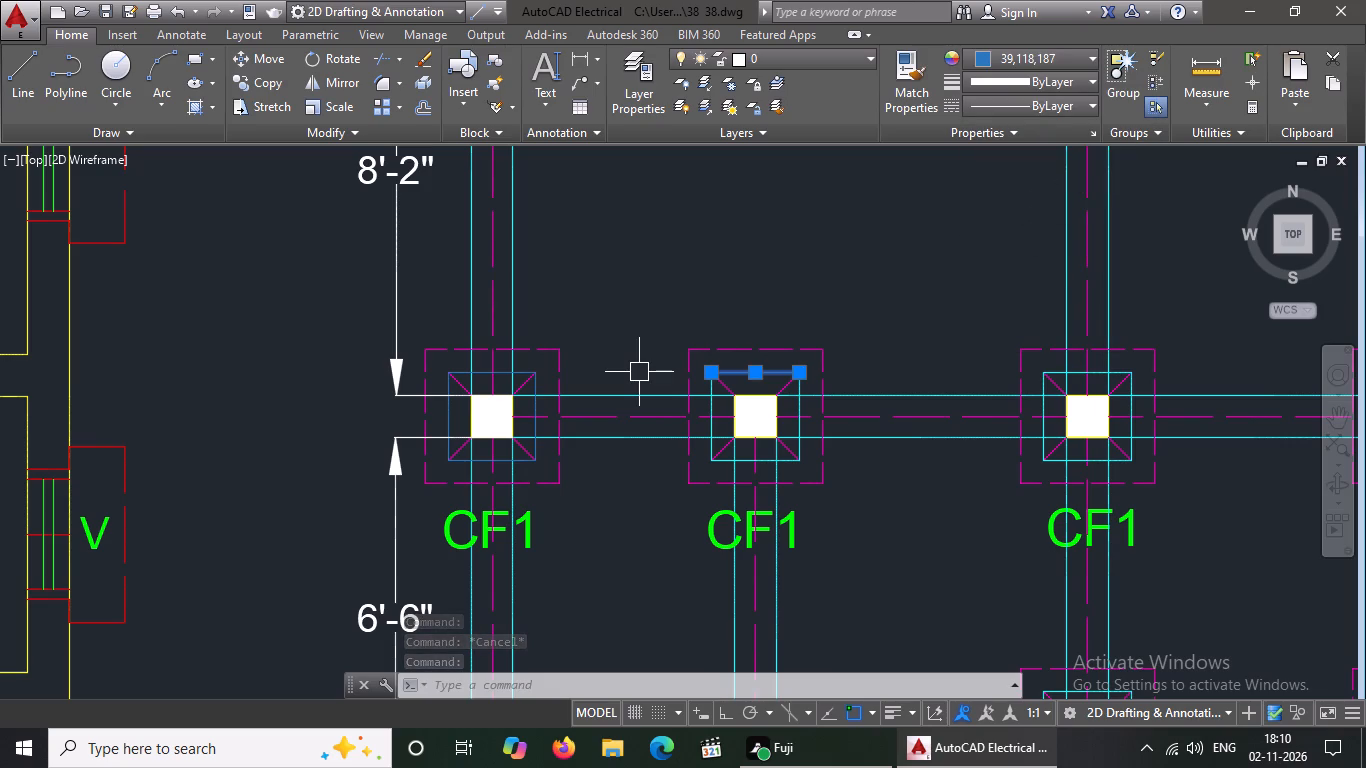
key(Escape)
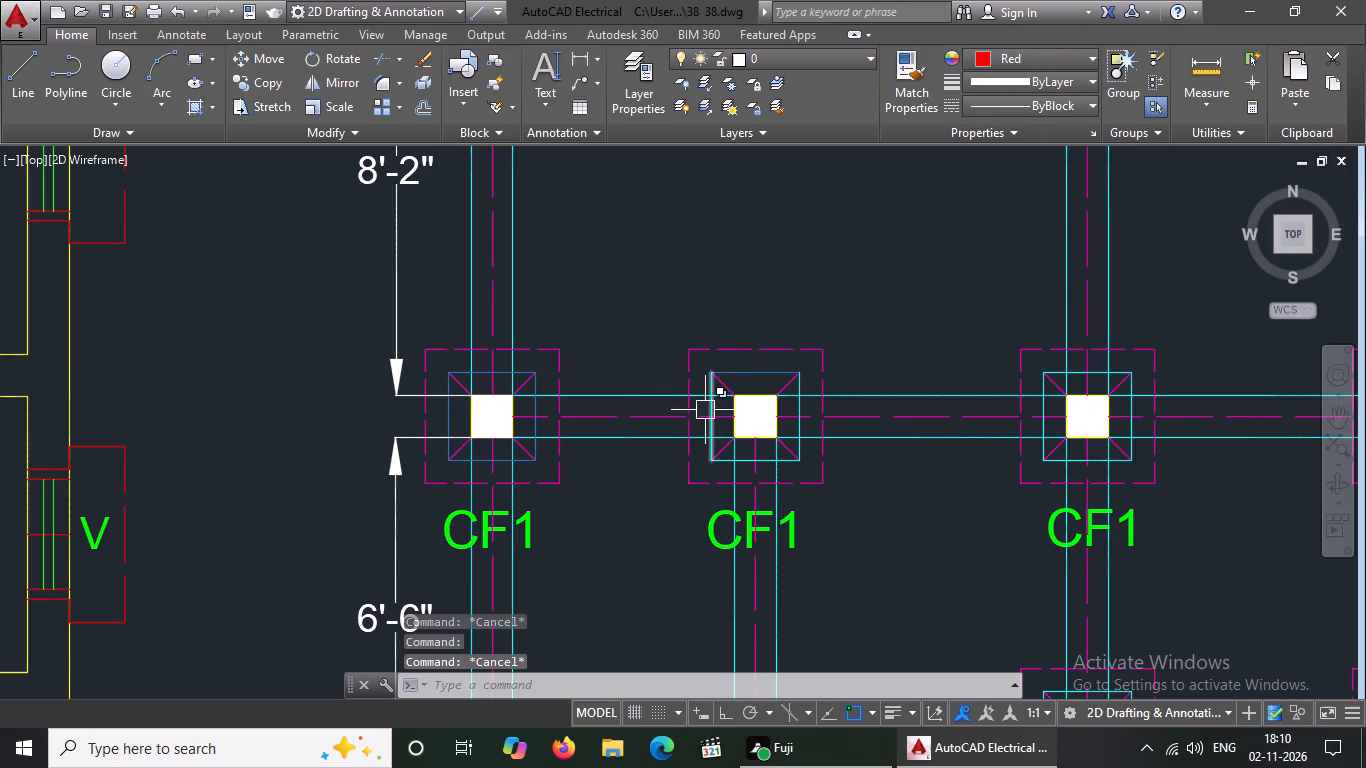
click(709, 406)
click(986, 54)
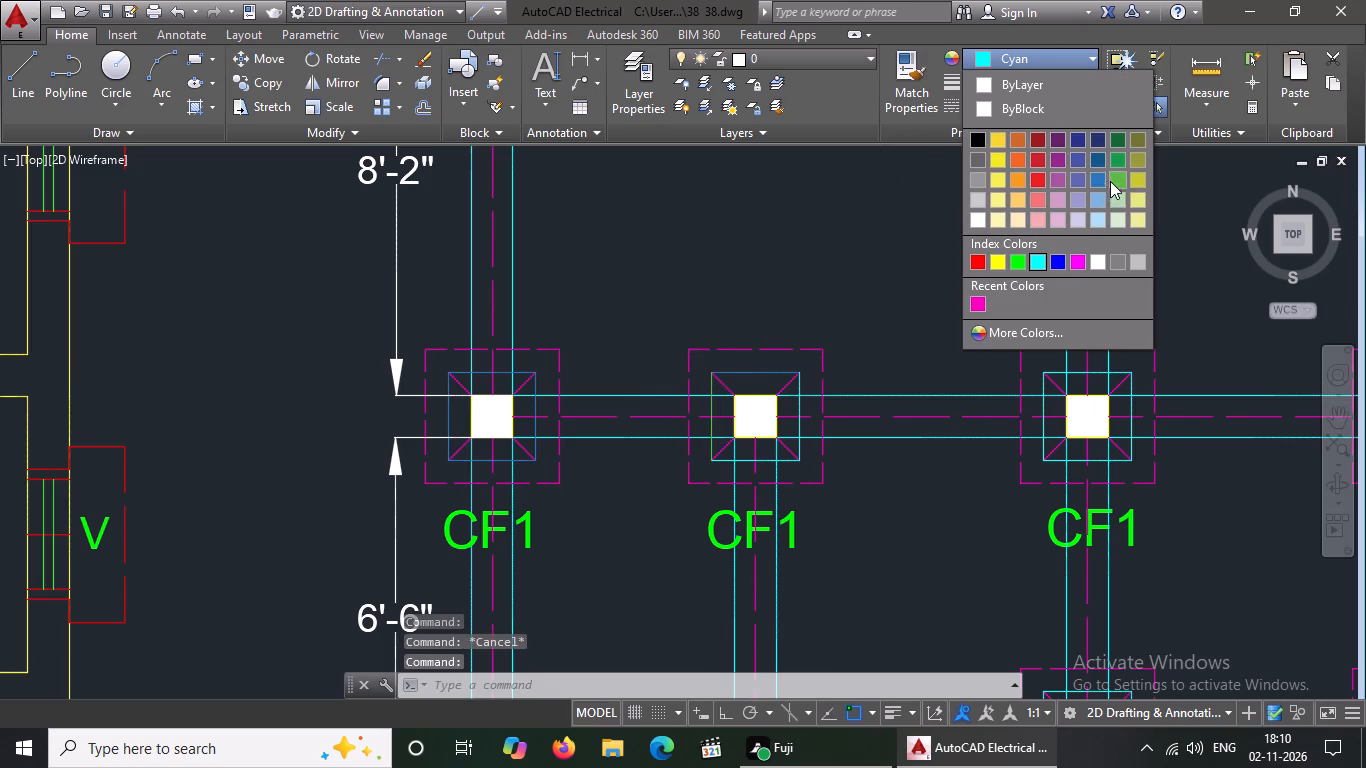
click(1092, 175)
key(Escape)
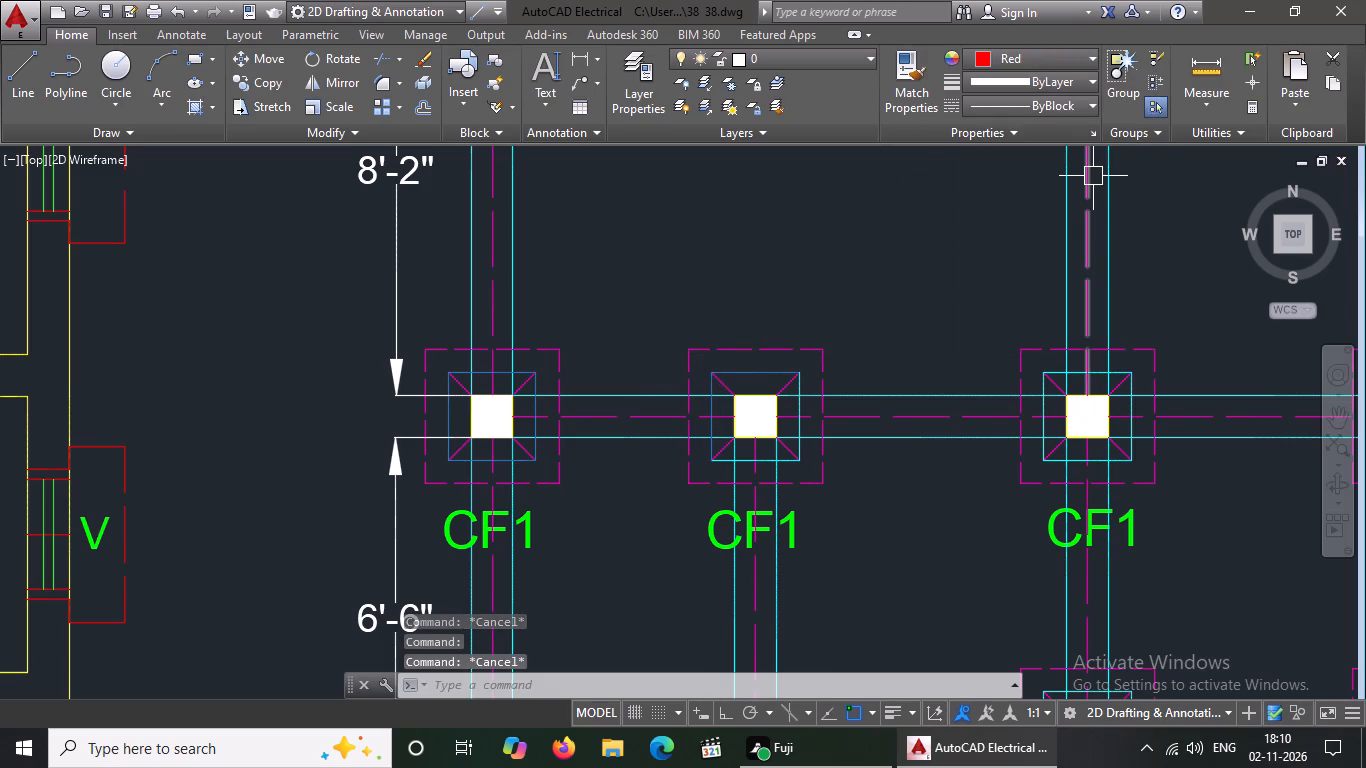
Change the right and bottom edges of that second-row, second-from-left CF1 footing's inner square to blue 39,118,187.
click(802, 421)
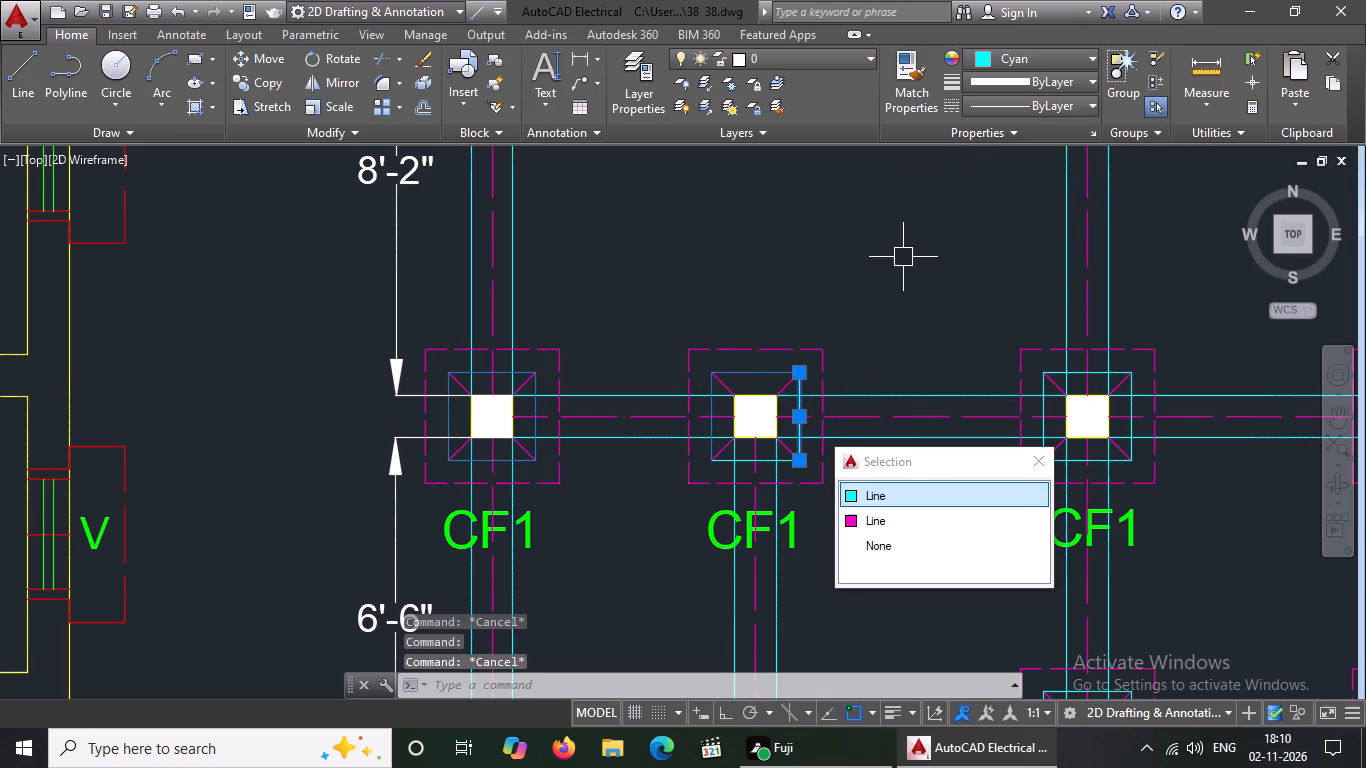
double_click(1009, 47)
click(1009, 68)
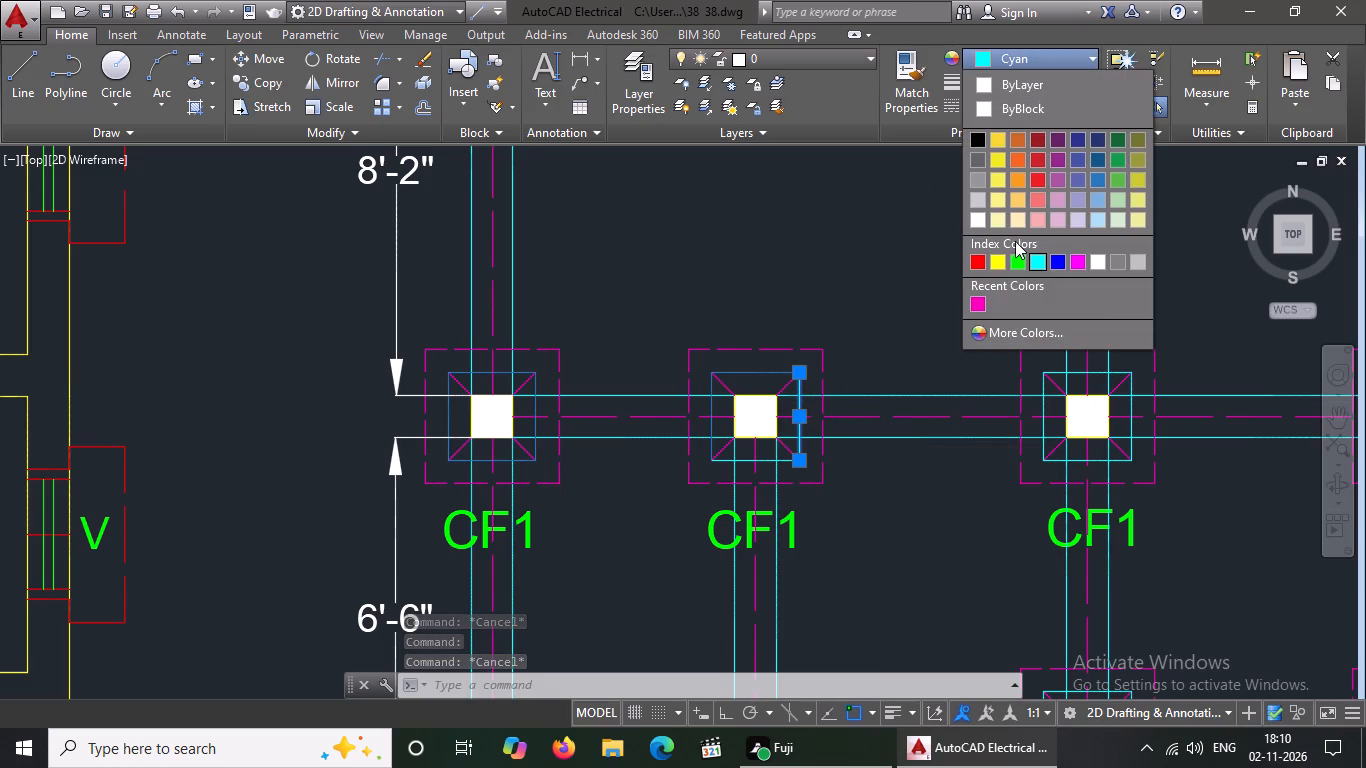
click(1098, 172)
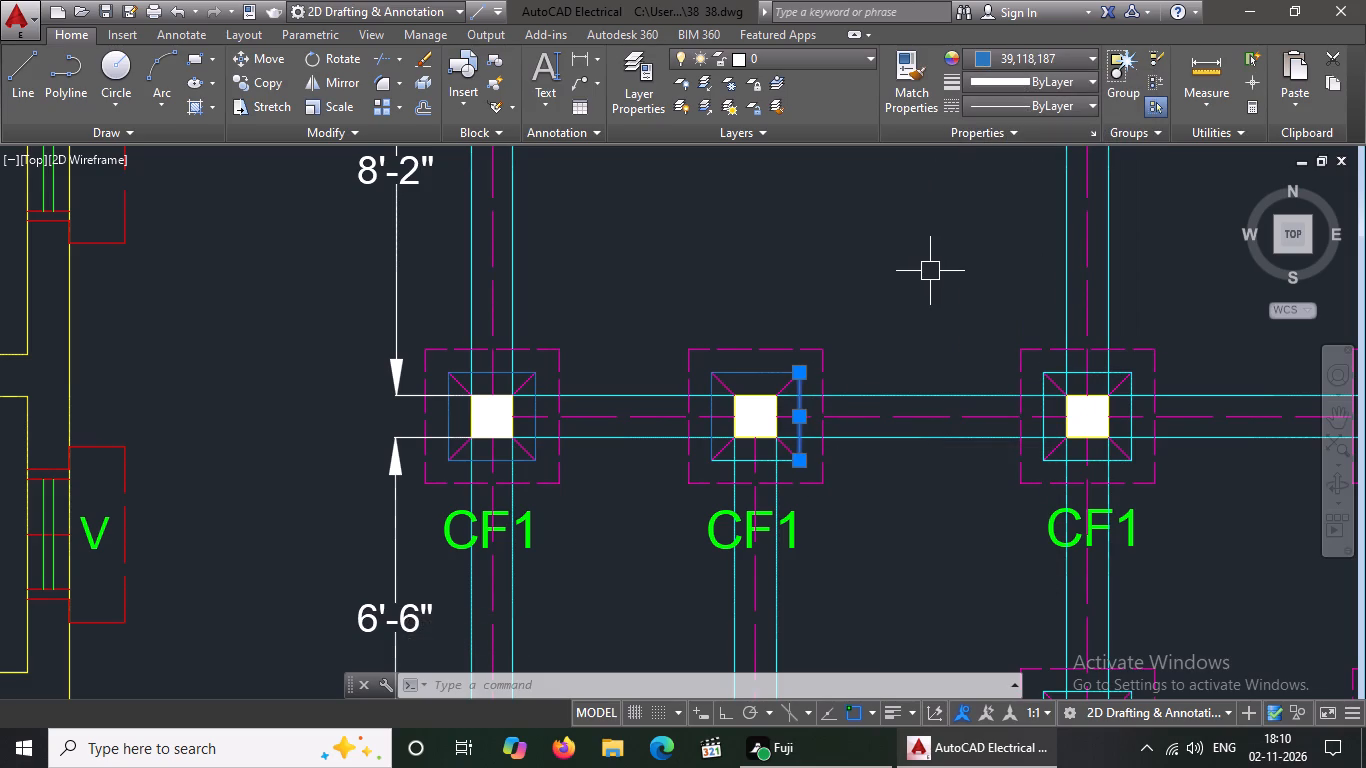
key(Escape)
scroll(817, 448, up, 3)
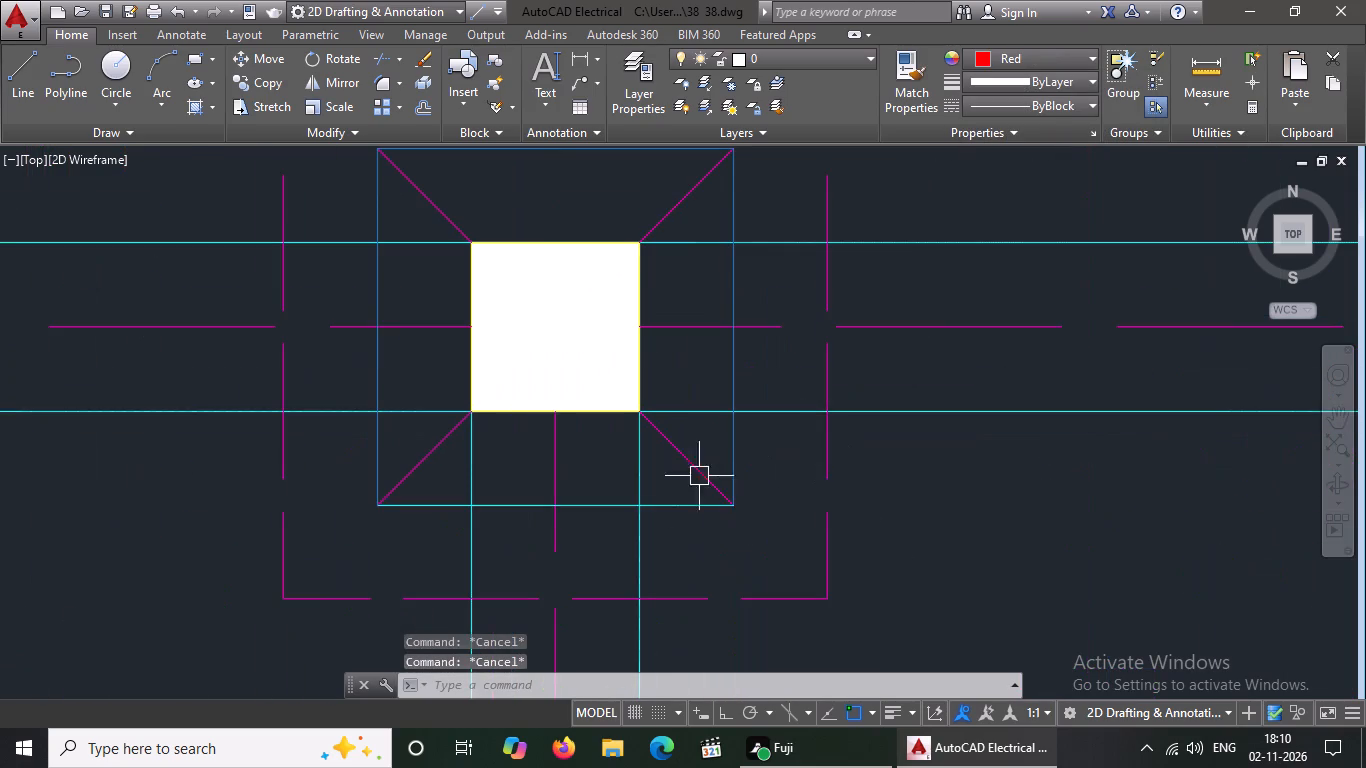
click(660, 508)
click(1000, 56)
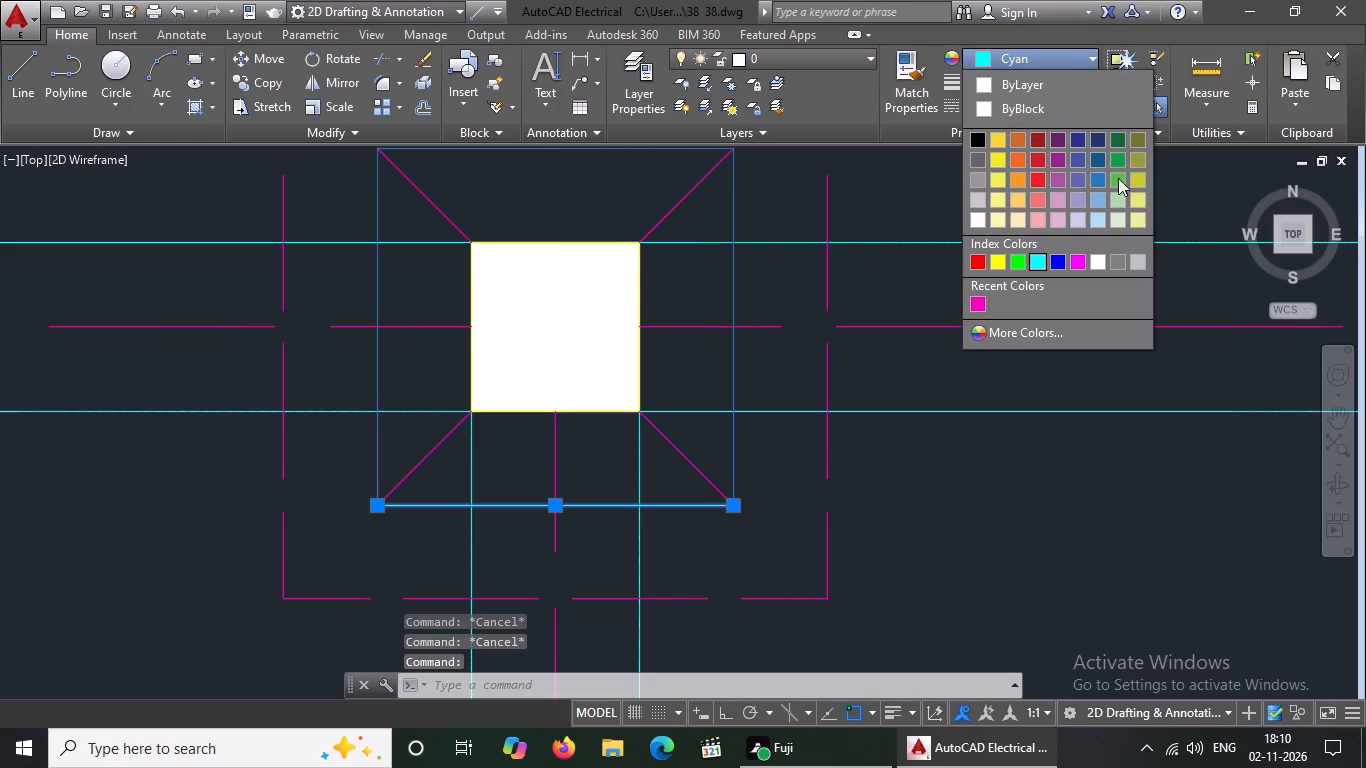
click(1099, 180)
key(Escape)
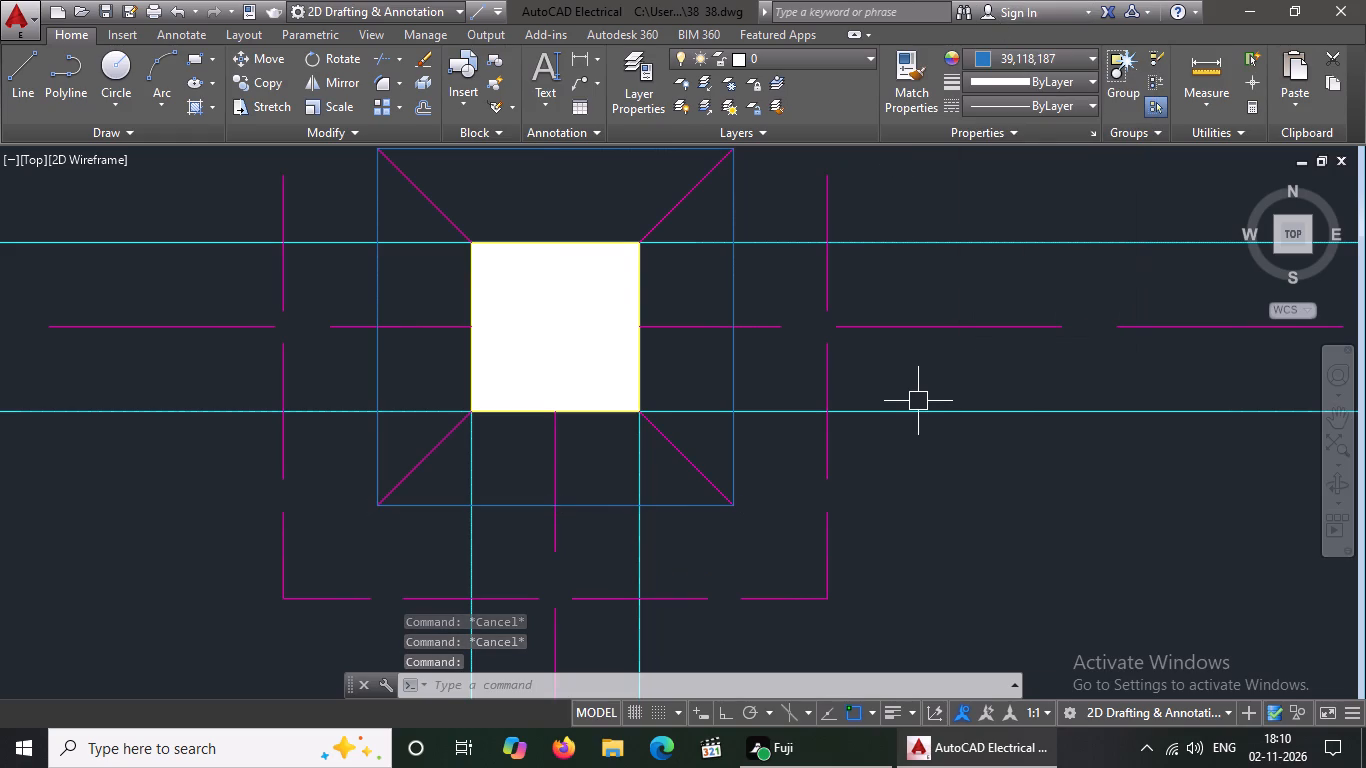
Change the top and left edges of the second-row middle CF1 footing's inner cyan square to blue 39,118,187.
scroll(545, 306, down, 9)
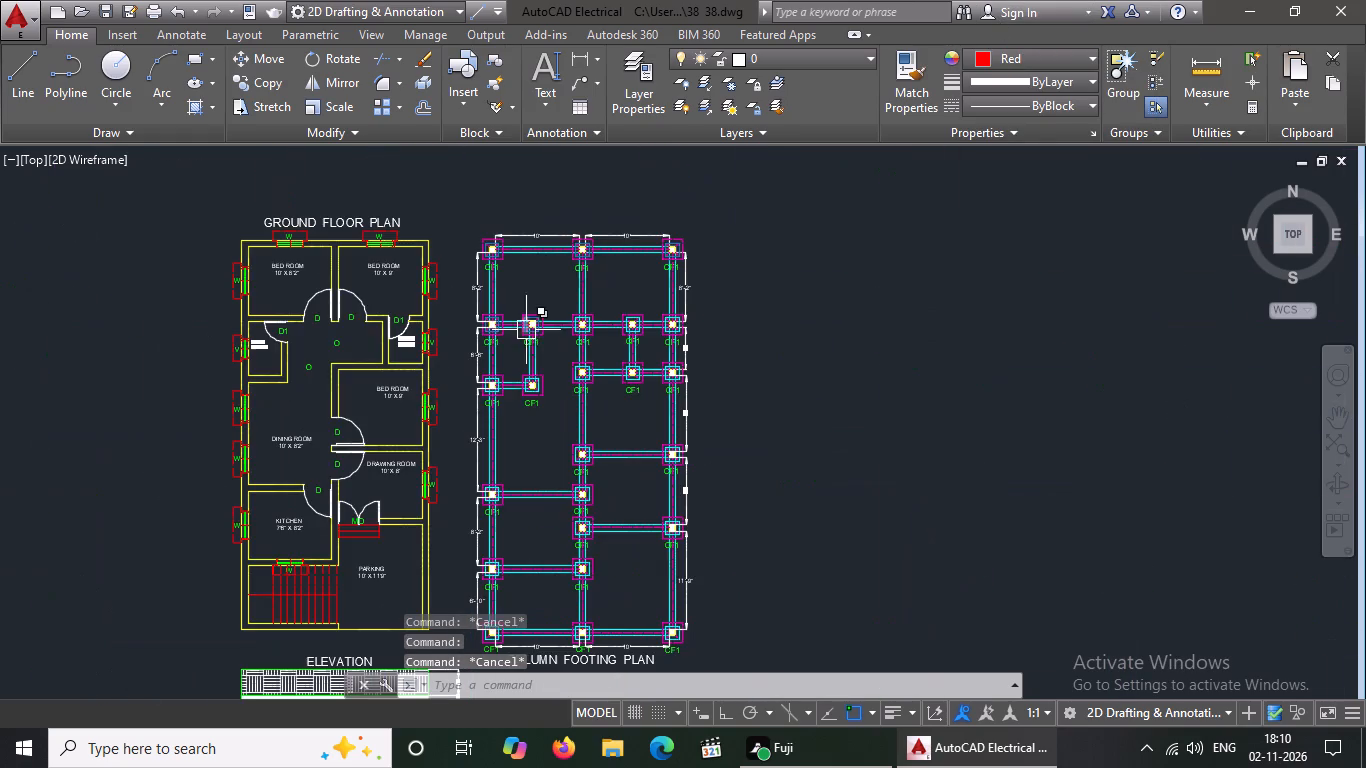
scroll(623, 334, up, 3)
scroll(411, 273, up, 2)
click(493, 264)
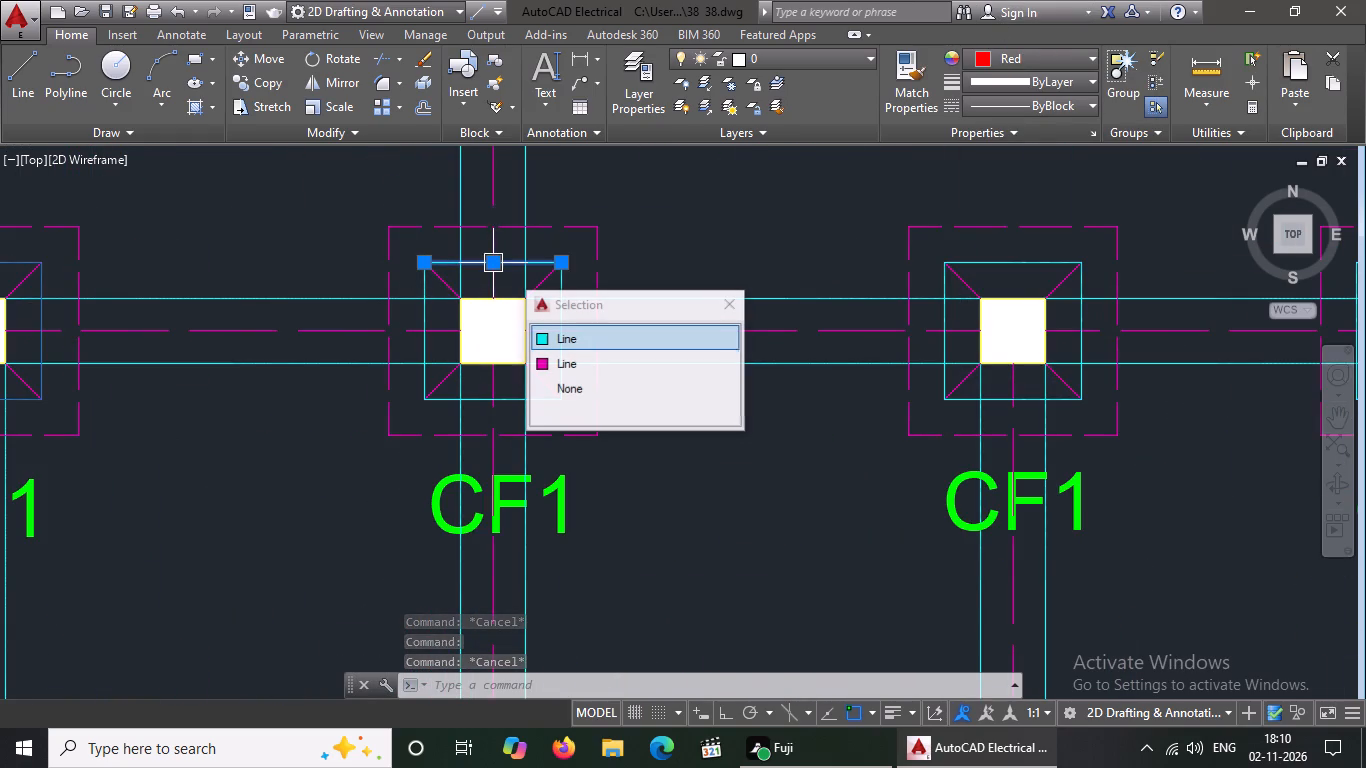
click(995, 55)
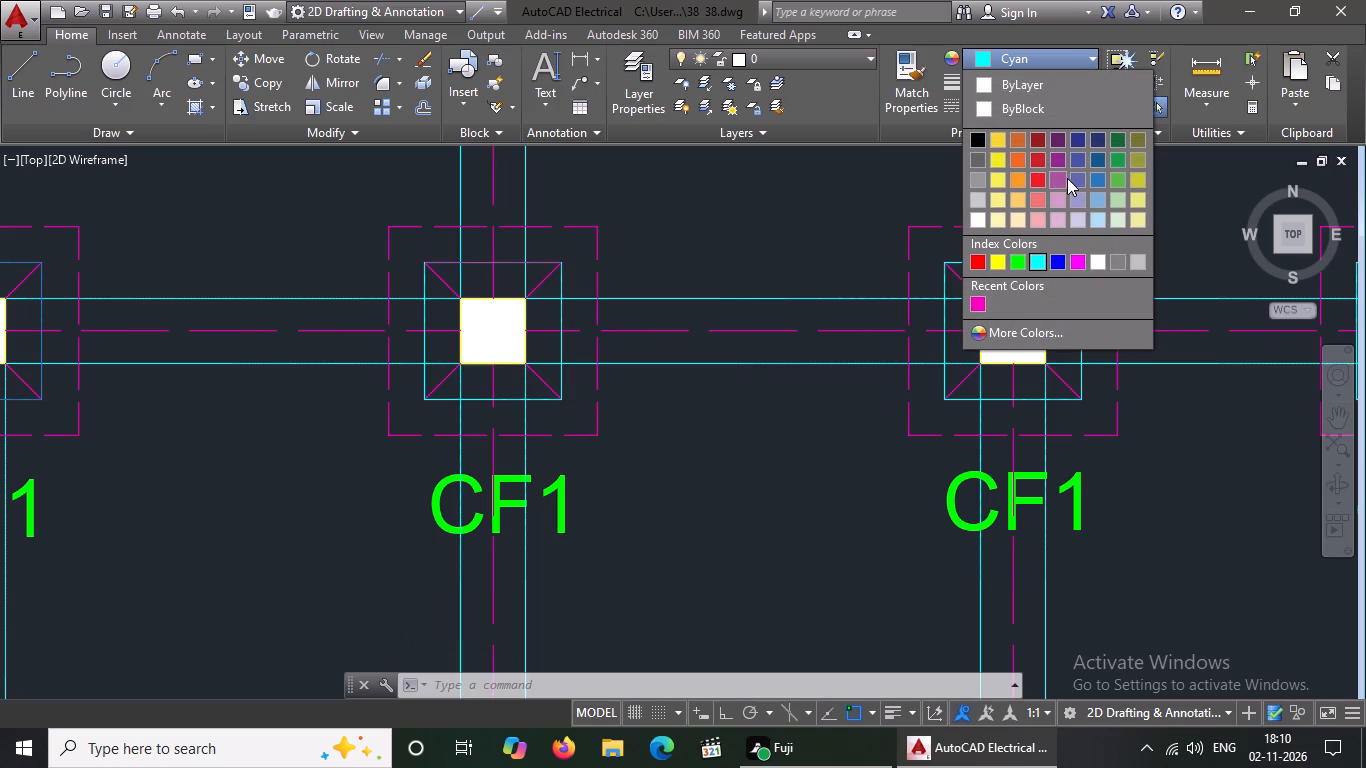
click(1105, 182)
key(Escape)
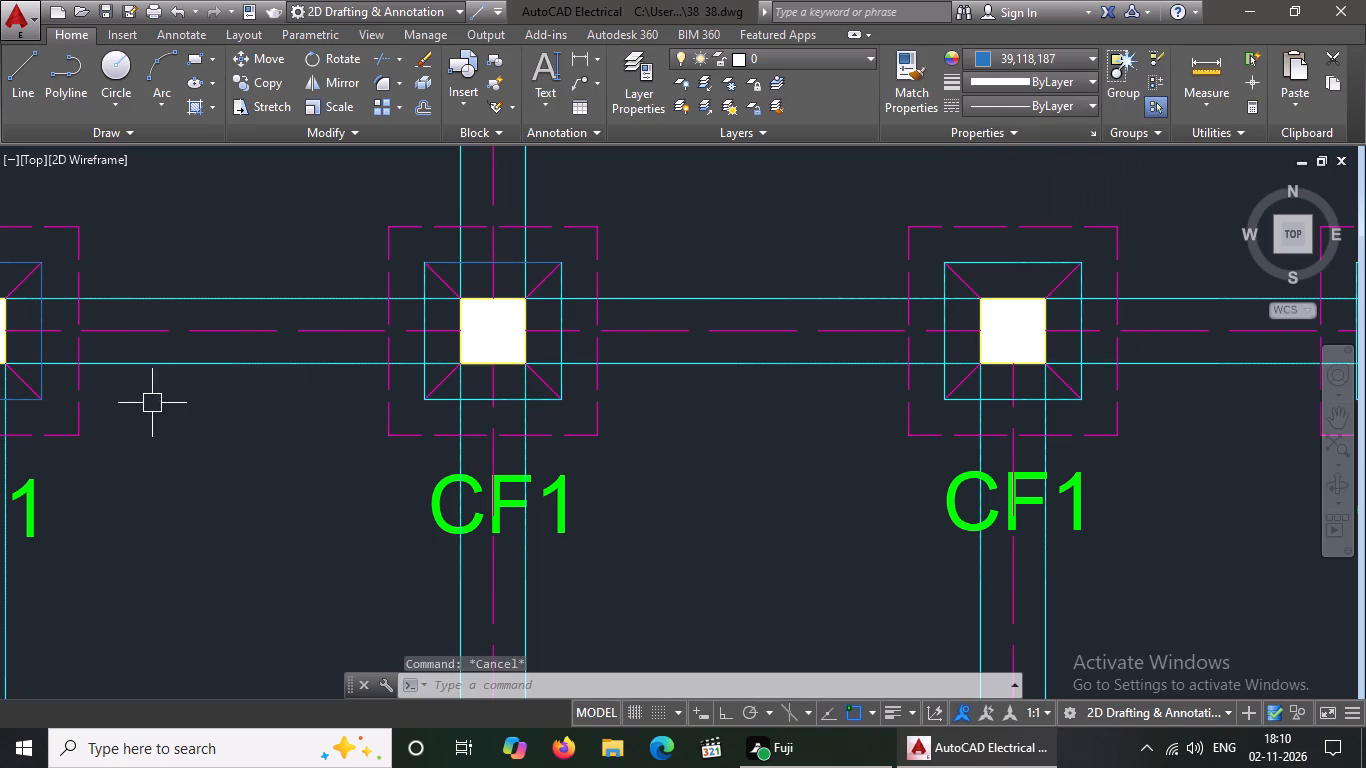
click(419, 339)
click(998, 63)
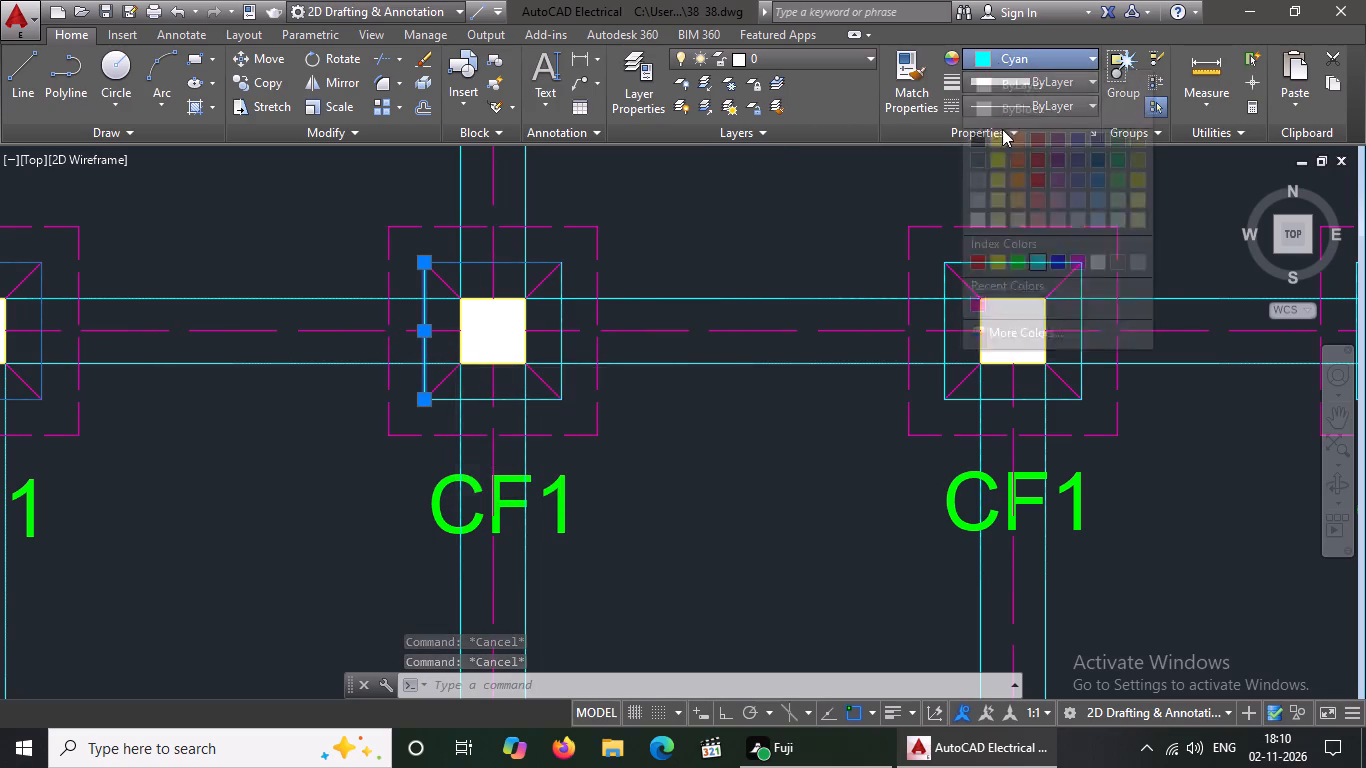
click(1094, 174)
key(Escape)
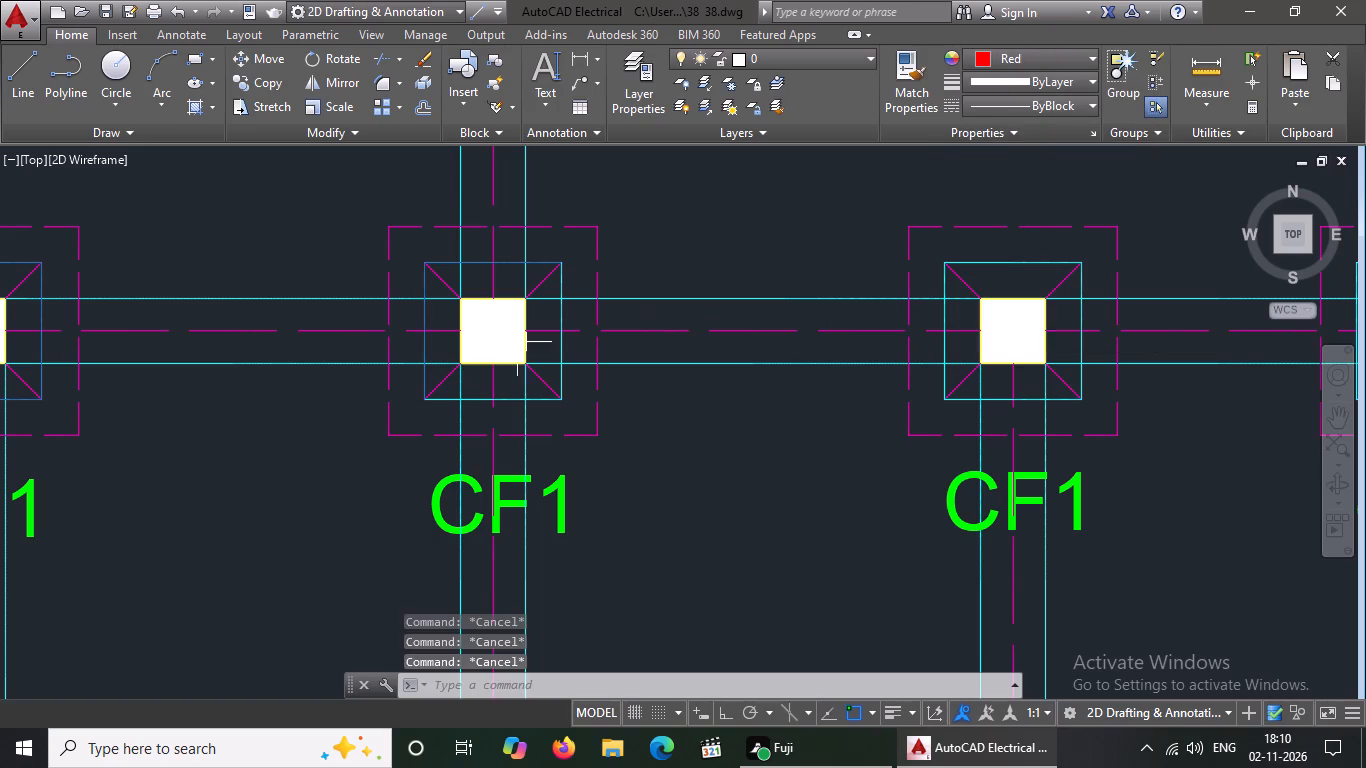
Change the right and bottom edges of the second-row middle CF1 footing's inner square to blue 39,118,187.
click(565, 339)
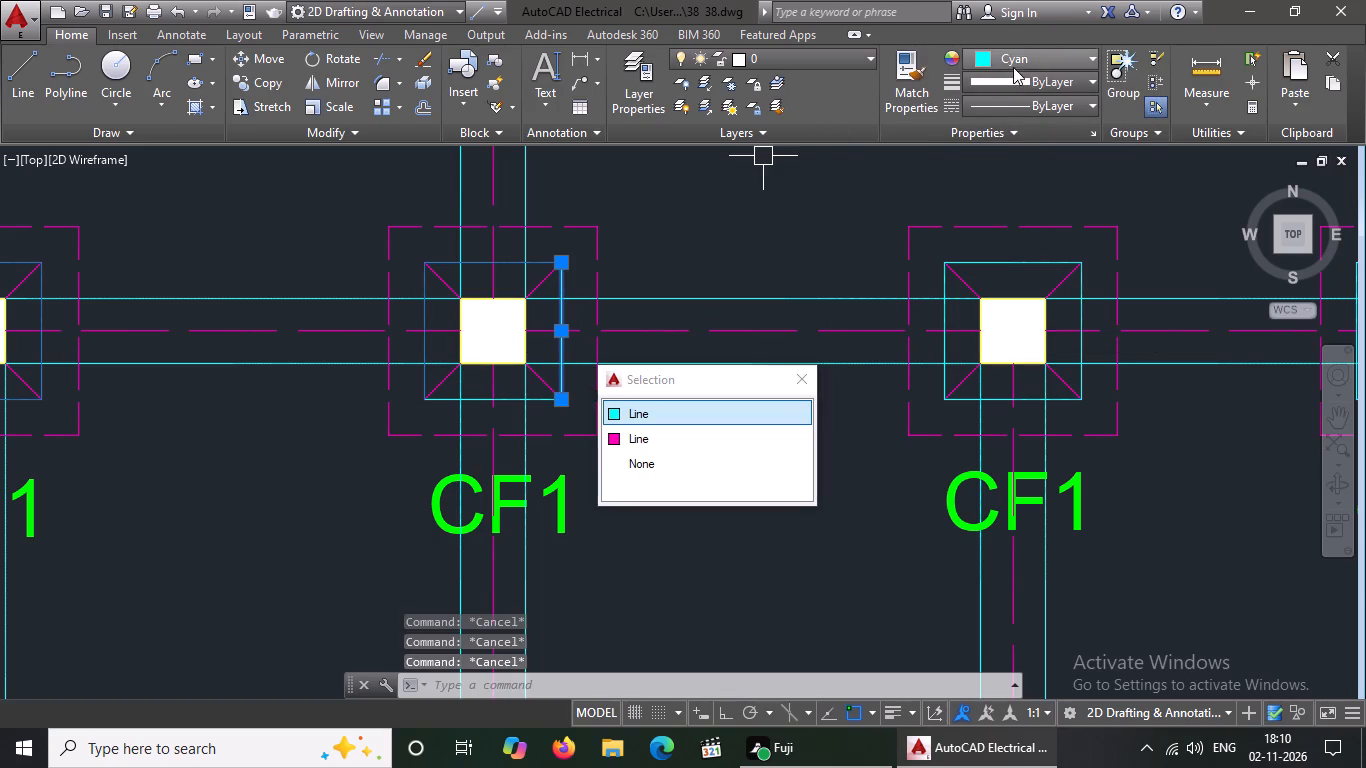
click(1014, 62)
click(1097, 185)
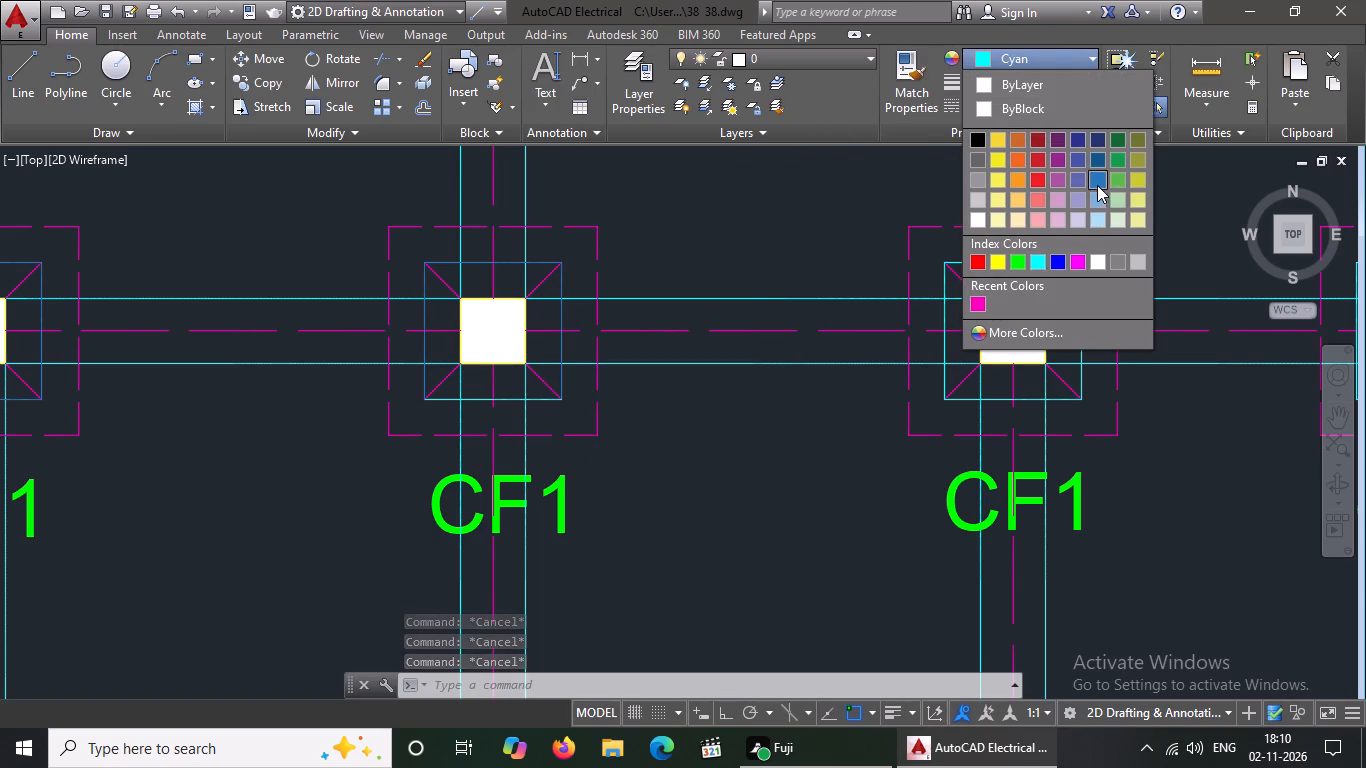
key(Escape)
click(504, 396)
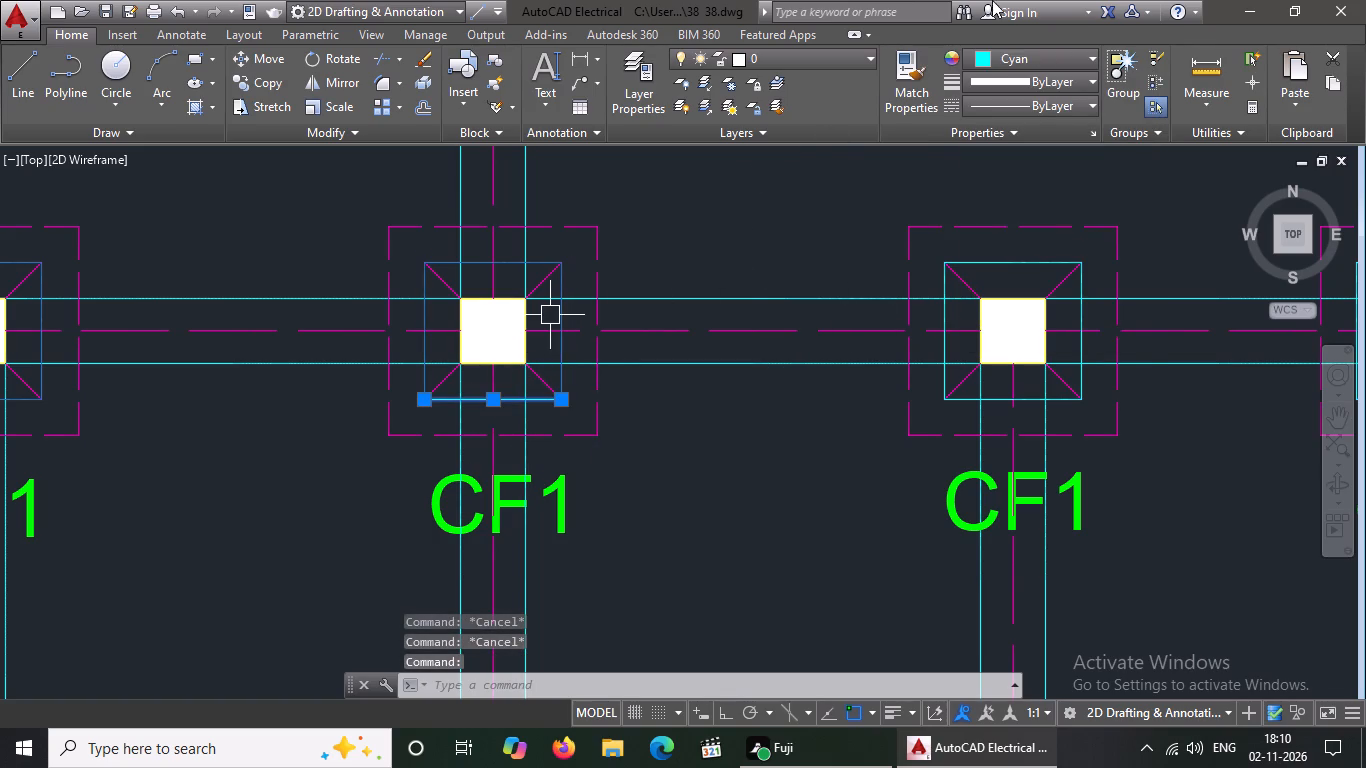
click(1033, 47)
click(1041, 61)
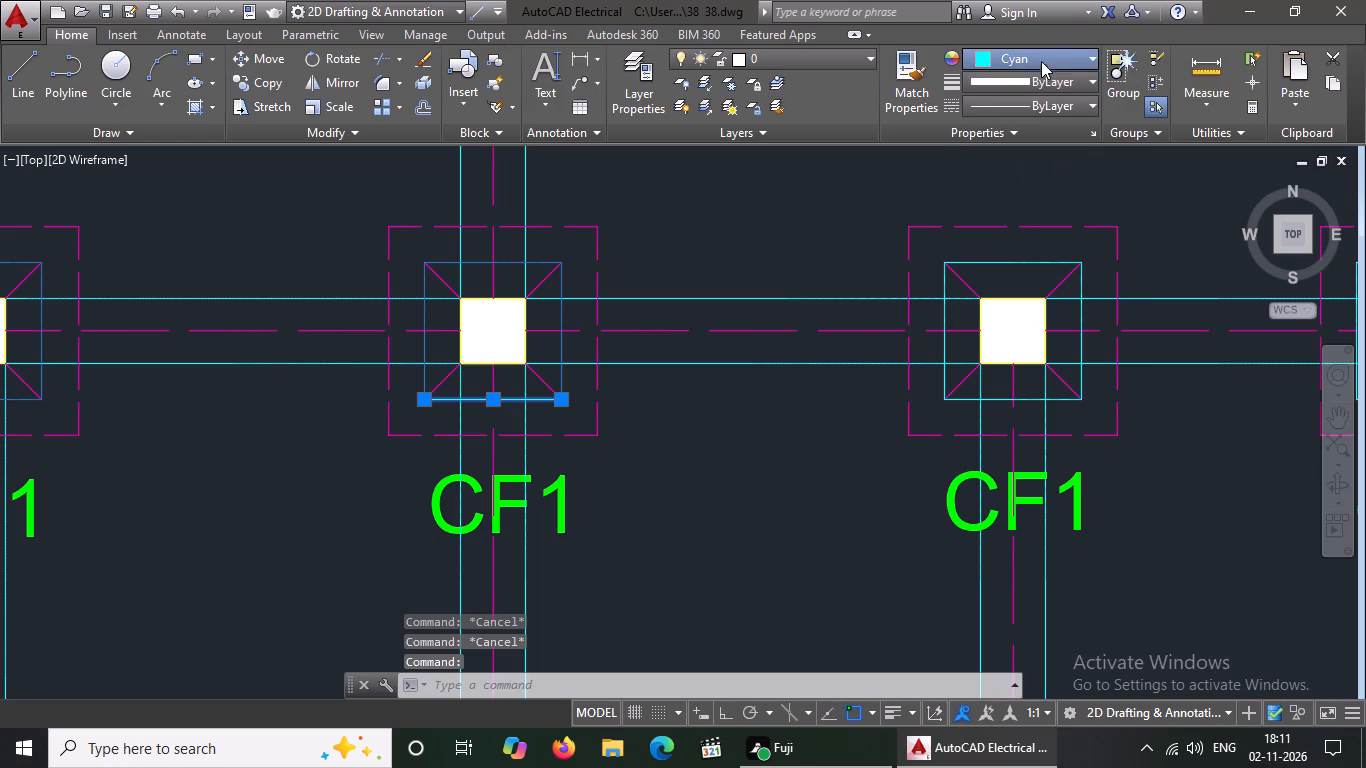
click(1099, 180)
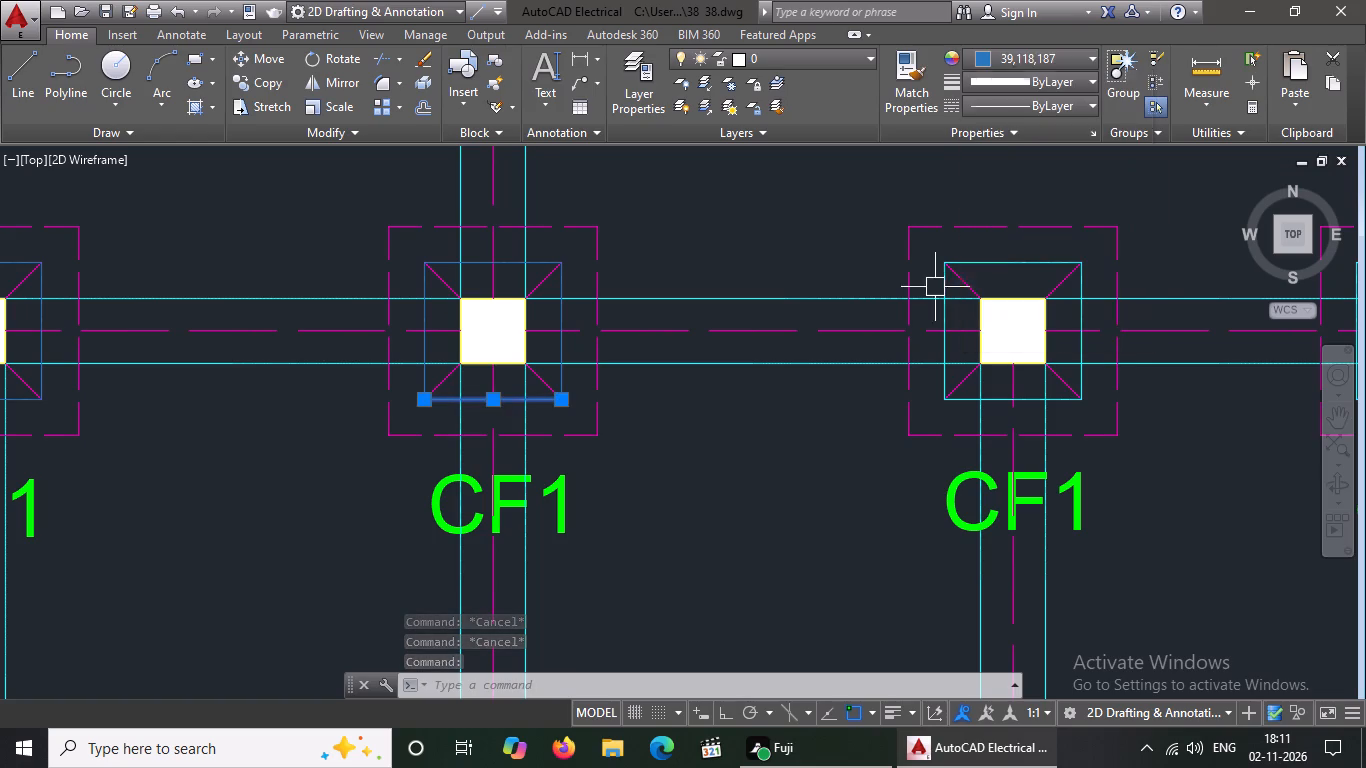
key(Escape)
Change the top and left edges of the second-row, second-from-right CF1 footing's inner cyan square to blue 39,118,187.
scroll(569, 356, down, 4)
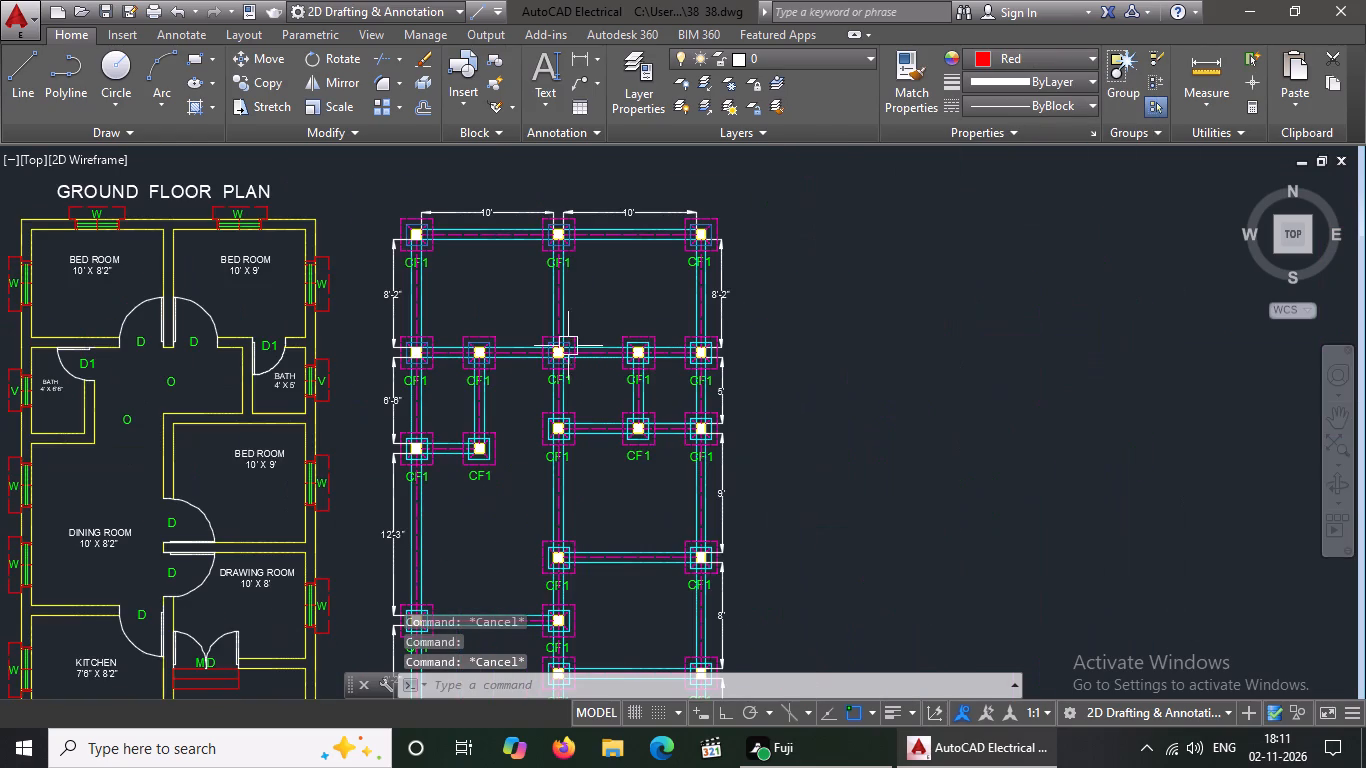
scroll(555, 303, up, 1)
scroll(740, 369, up, 2)
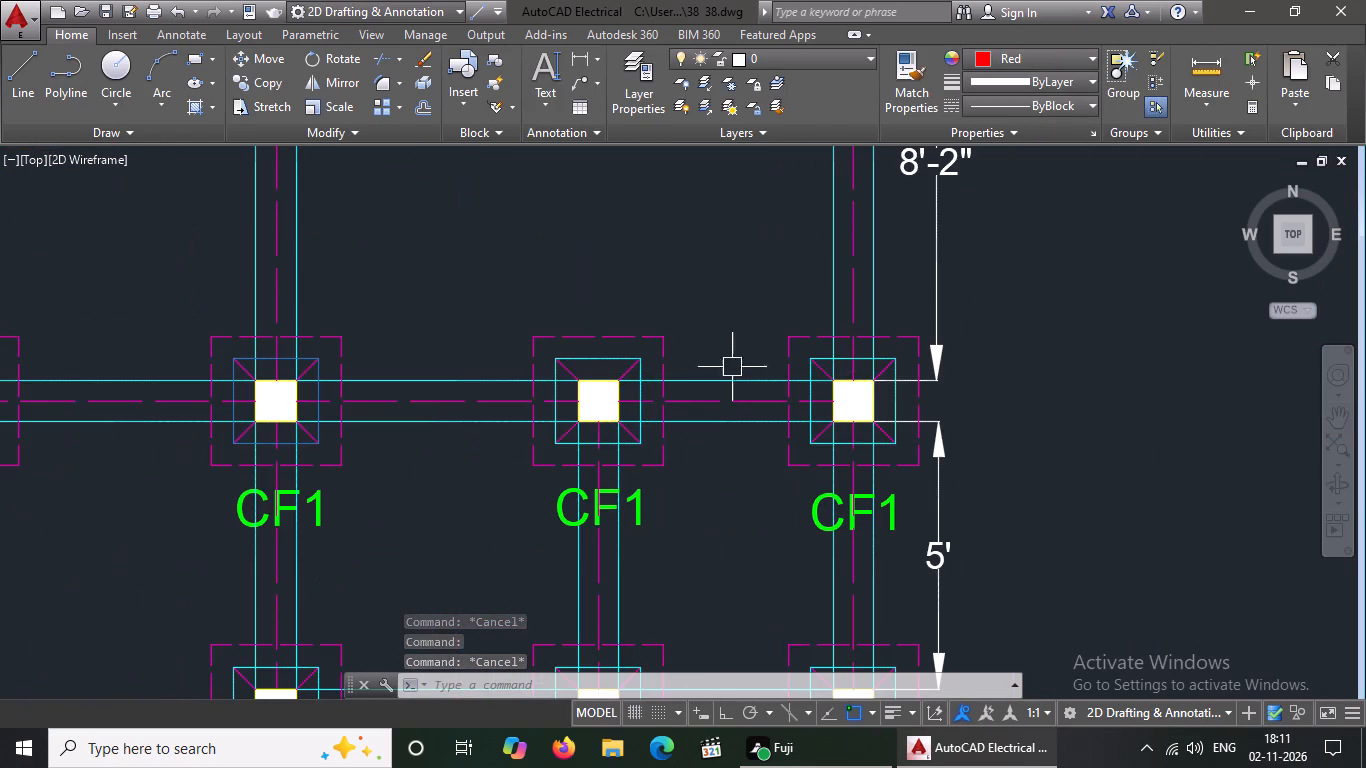
click(613, 362)
click(1023, 49)
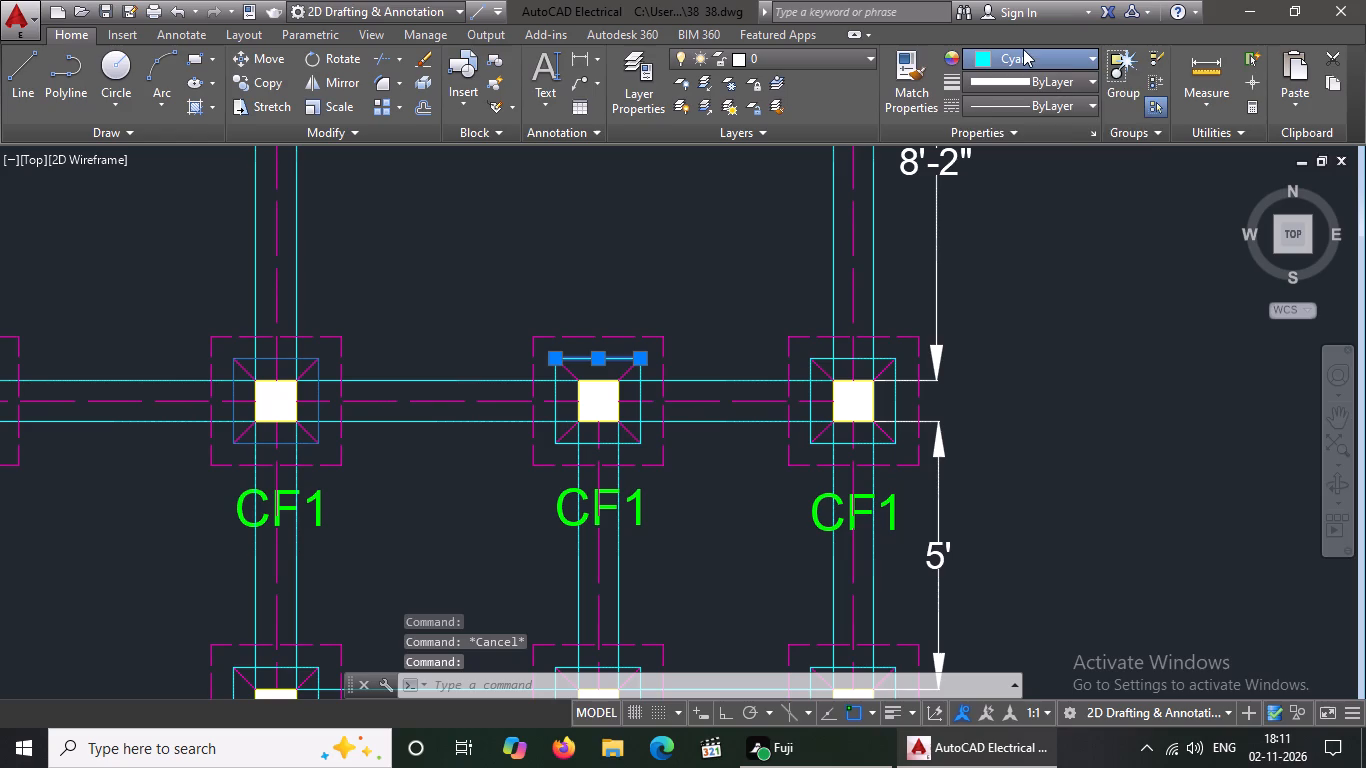
click(1095, 174)
key(Escape)
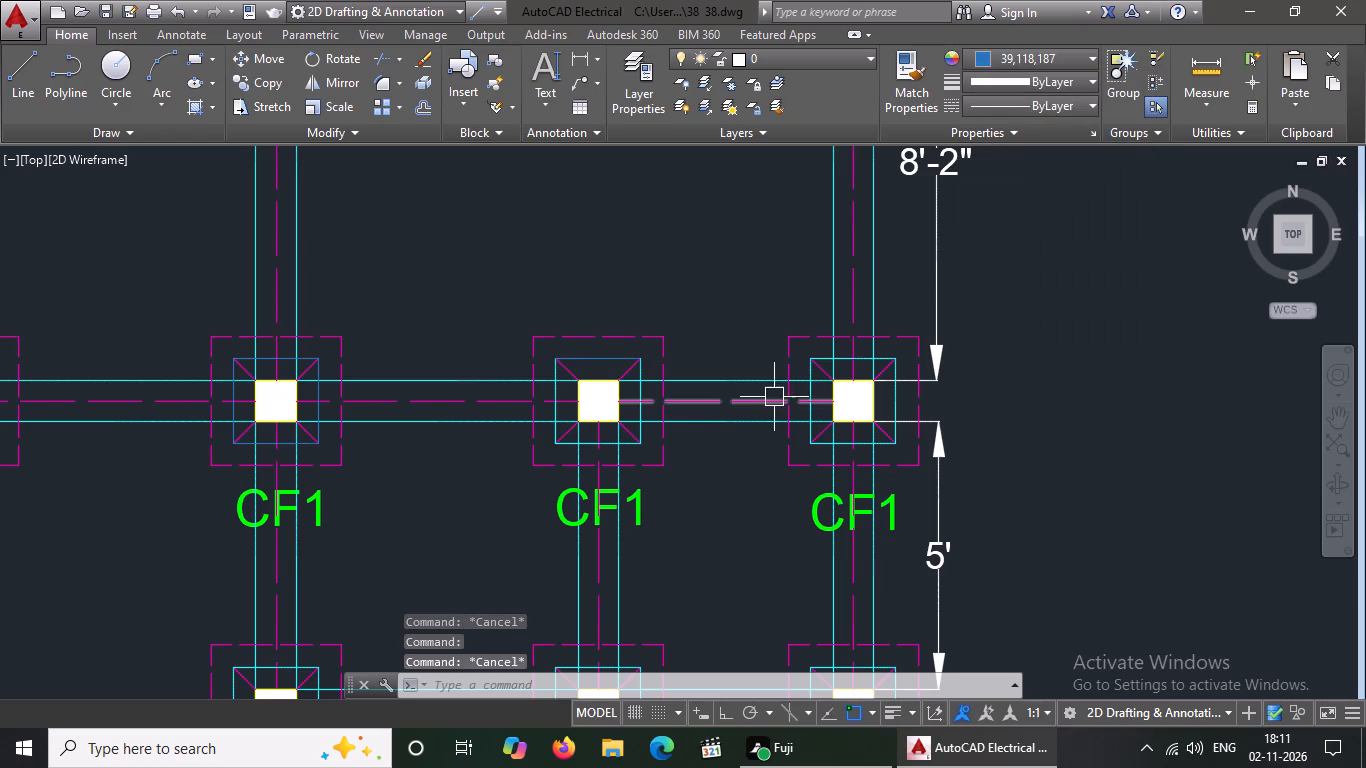
scroll(551, 404, up, 2)
click(562, 378)
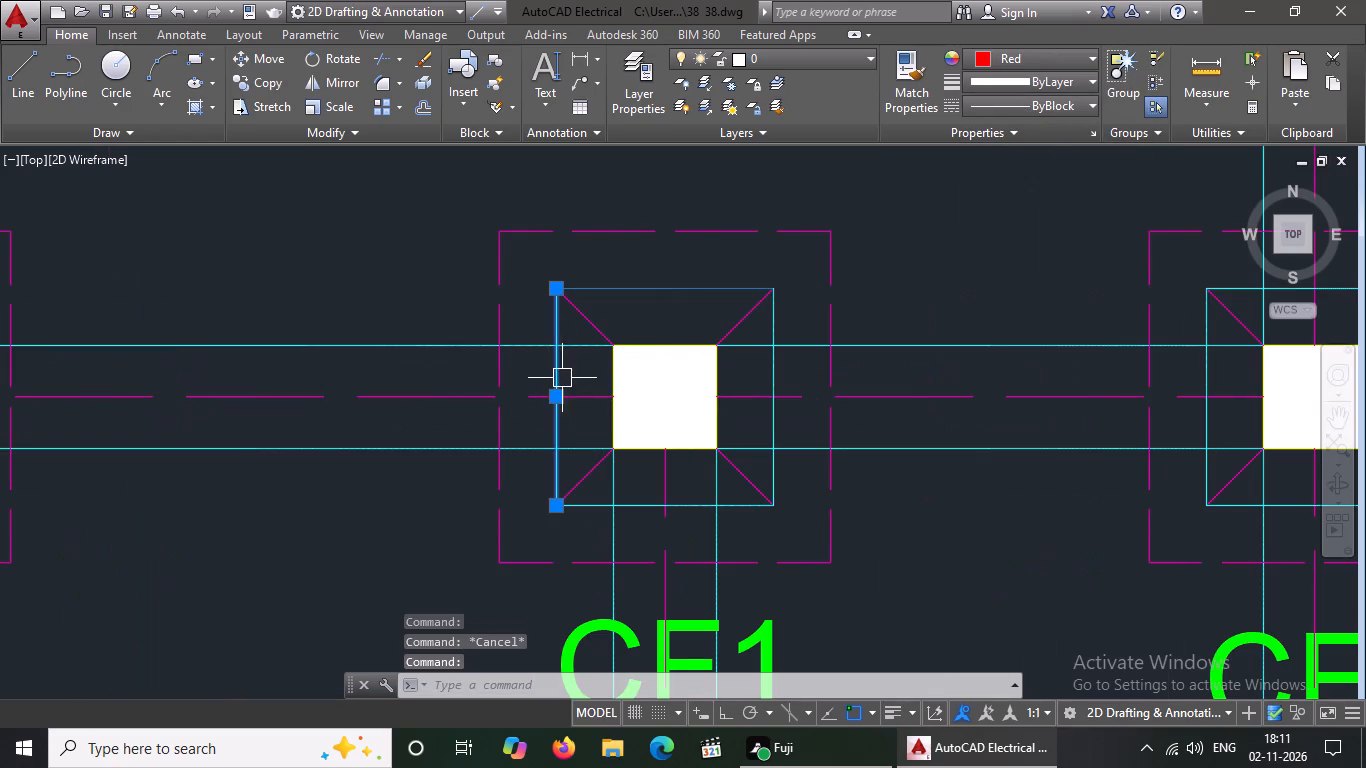
click(1059, 66)
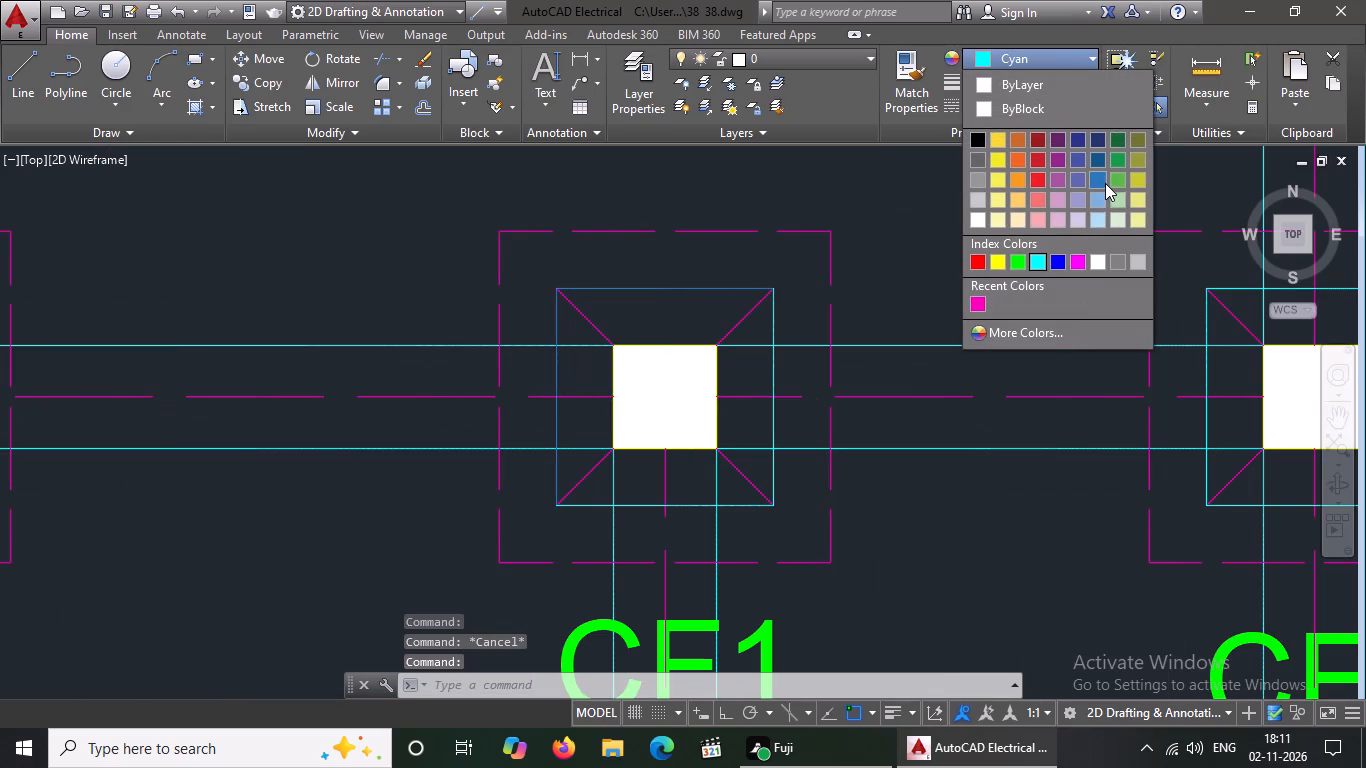
click(1104, 181)
key(Escape)
Change the bottom and right edges of the second-row, second-from-right CF1 footing's inner square to blue 39,118,187.
click(703, 510)
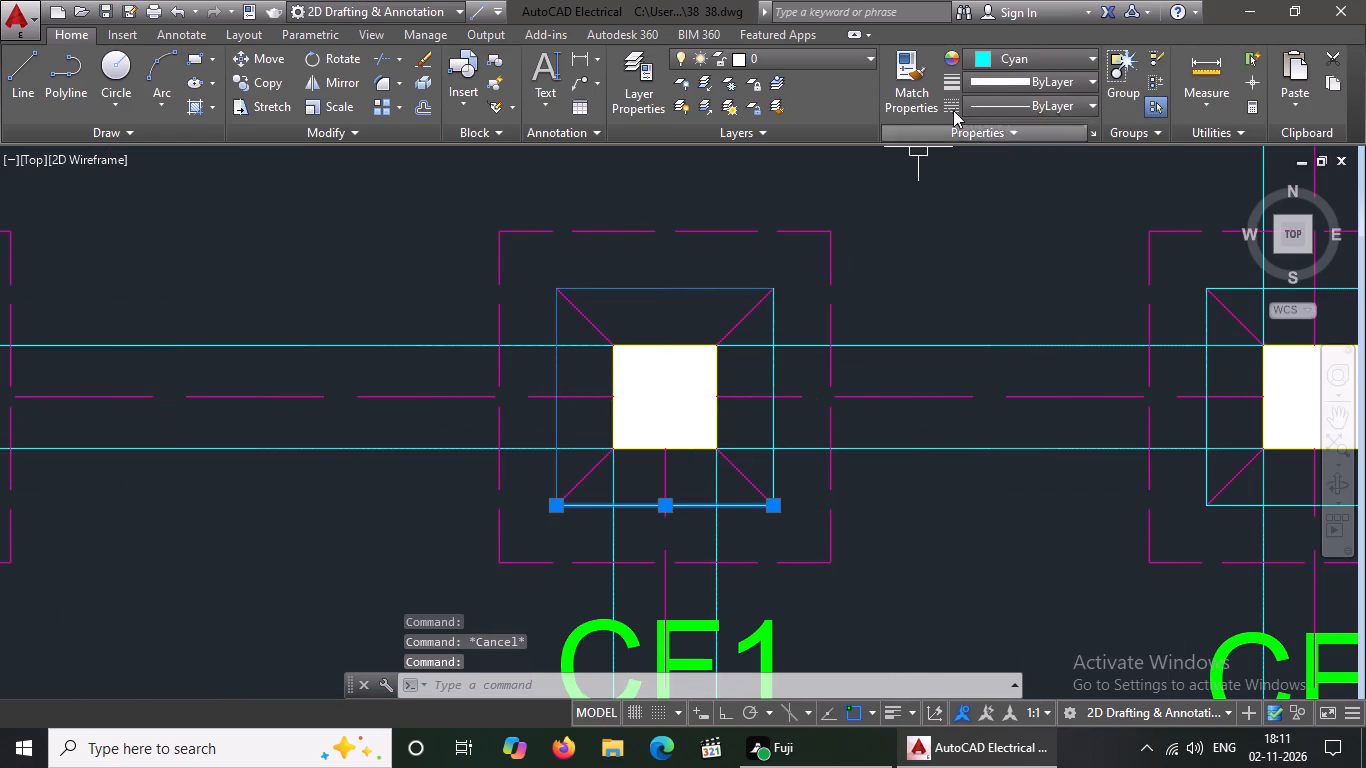
click(1018, 47)
click(1018, 59)
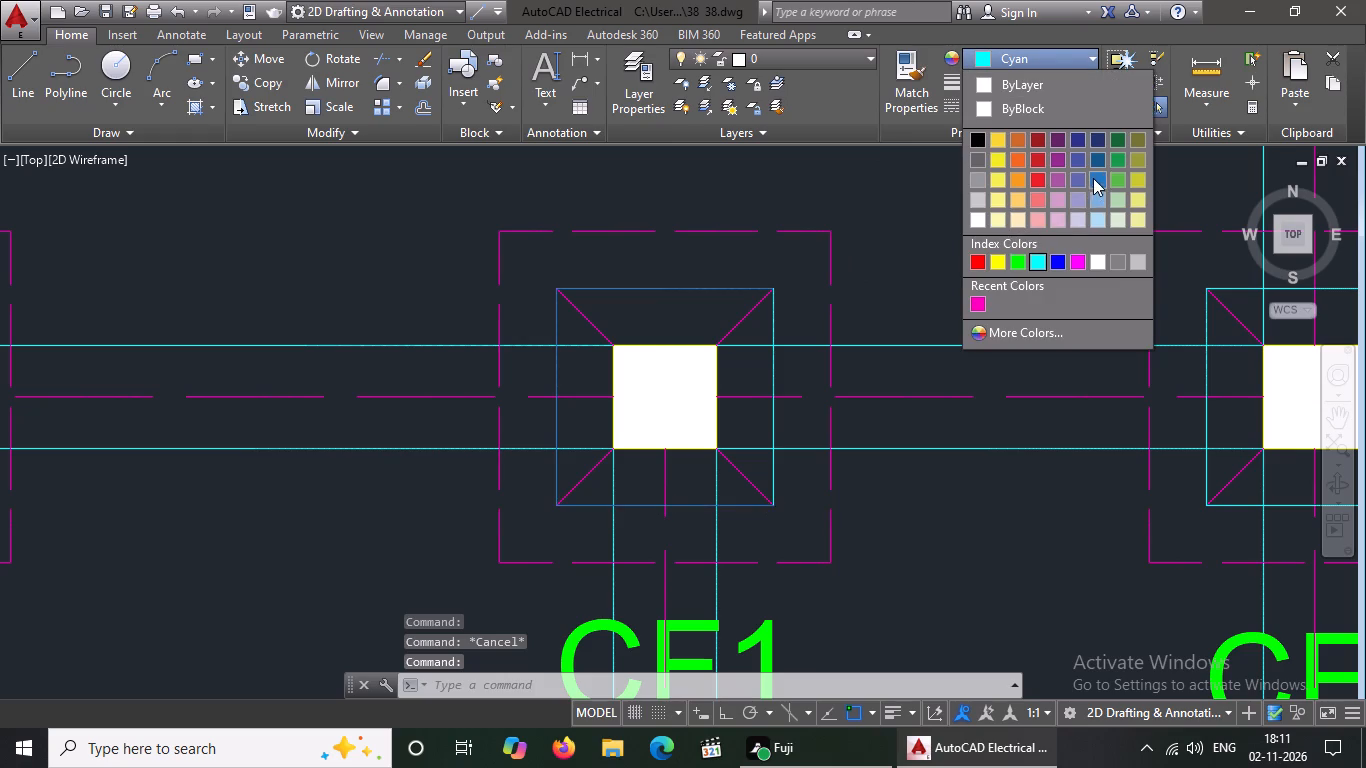
click(1095, 175)
key(Escape)
click(777, 379)
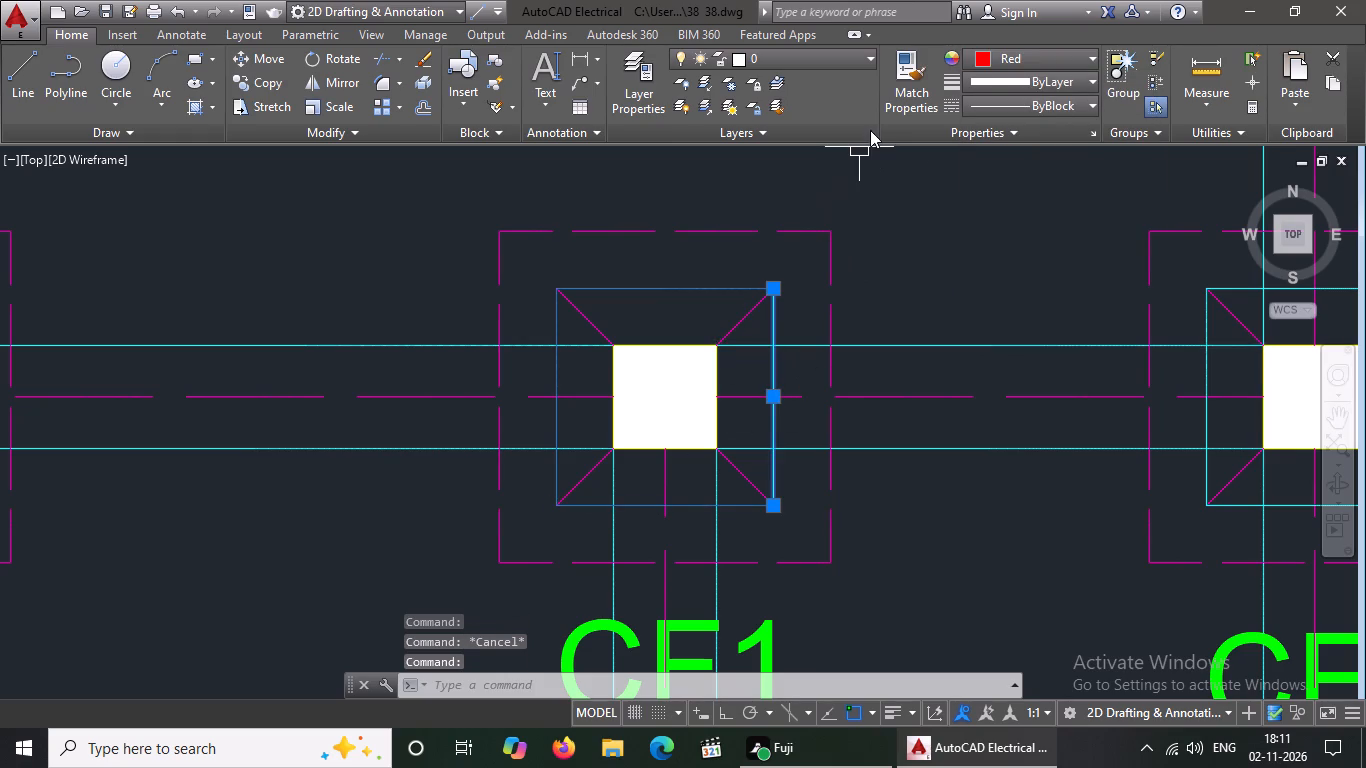
click(986, 58)
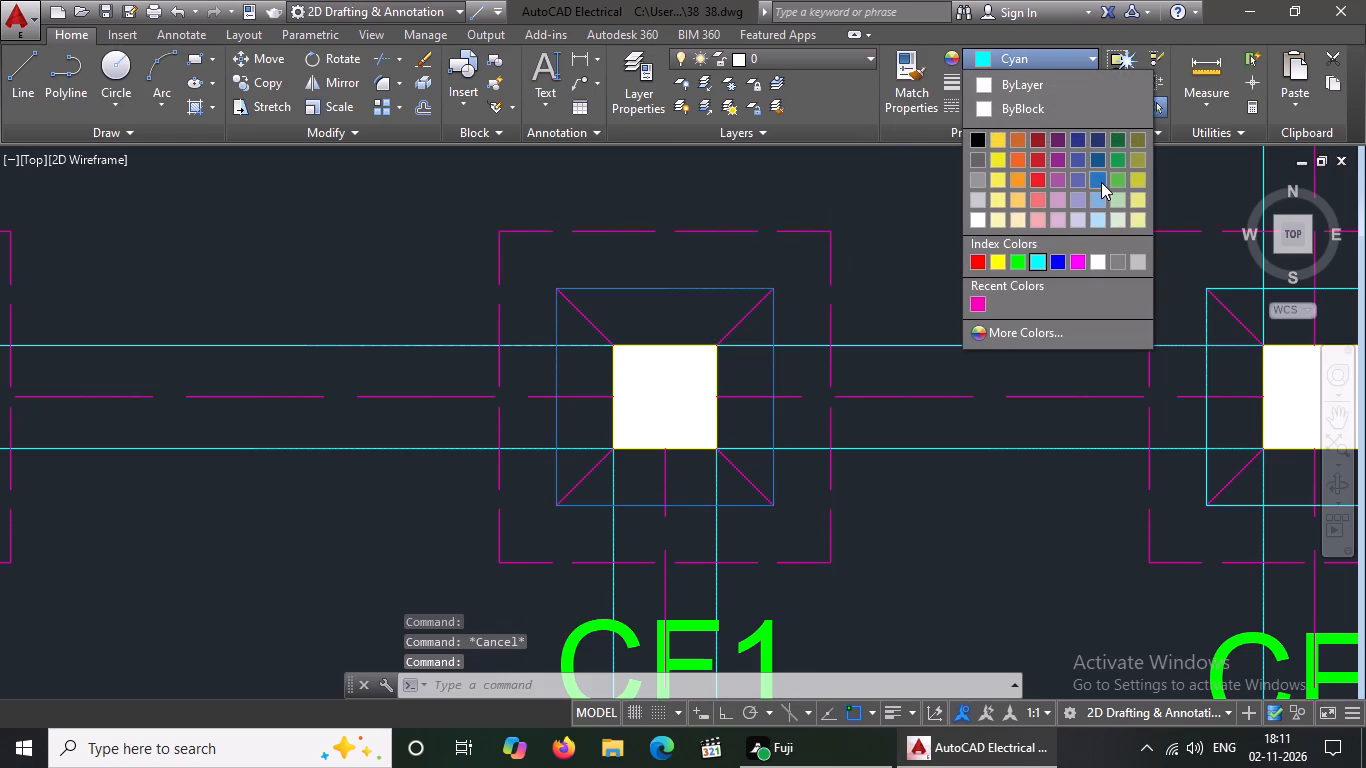
click(1101, 178)
scroll(702, 239, down, 4)
key(Escape)
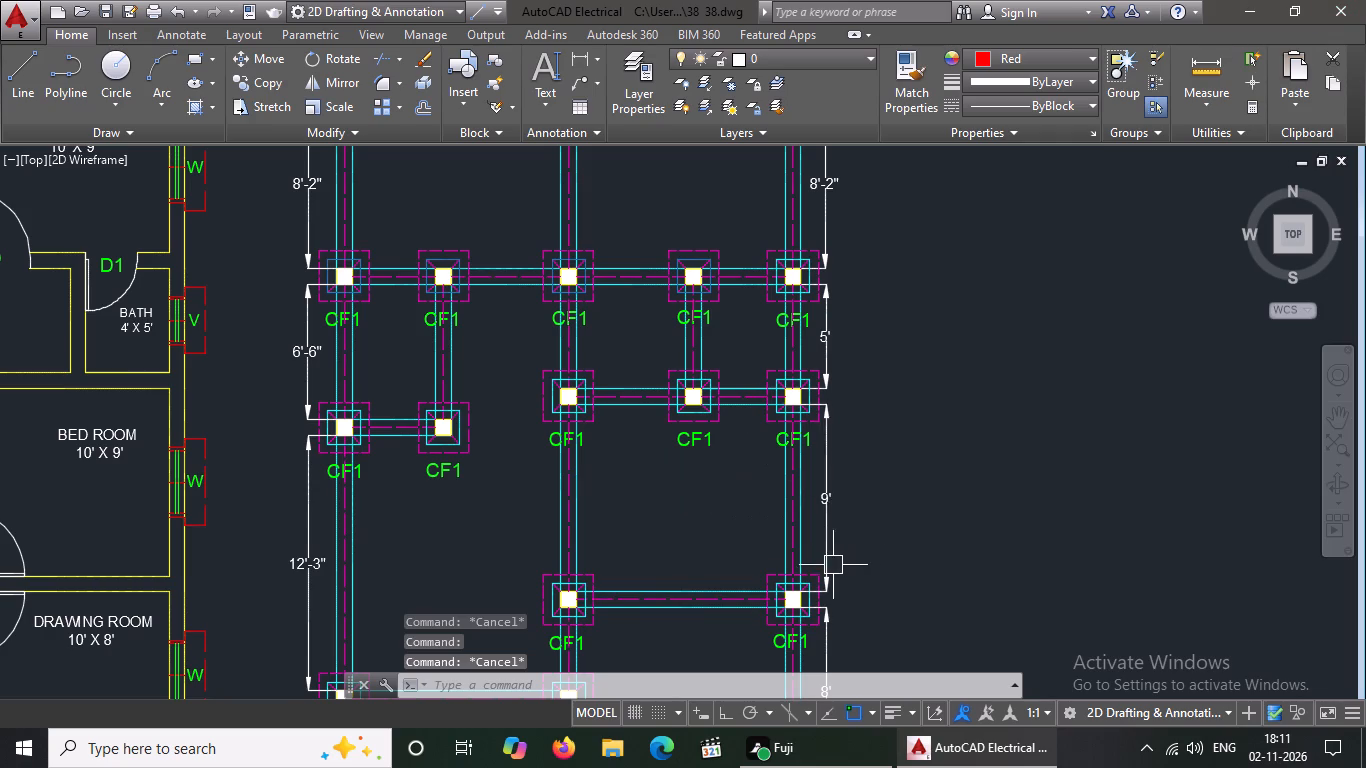
Change the top and left edges of the second-row rightmost CF1 footing's inner cyan square to blue 39,118,187.
scroll(767, 209, up, 2)
scroll(801, 339, up, 3)
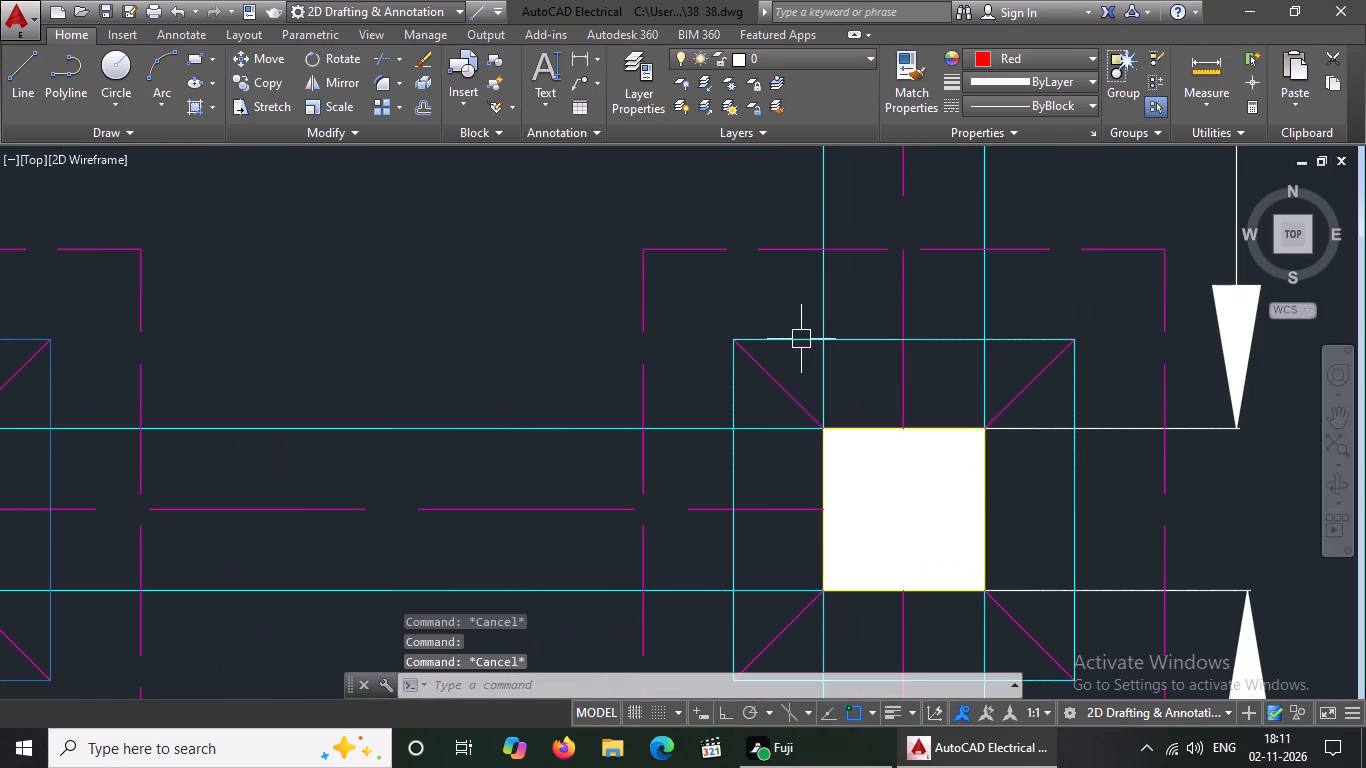
click(850, 334)
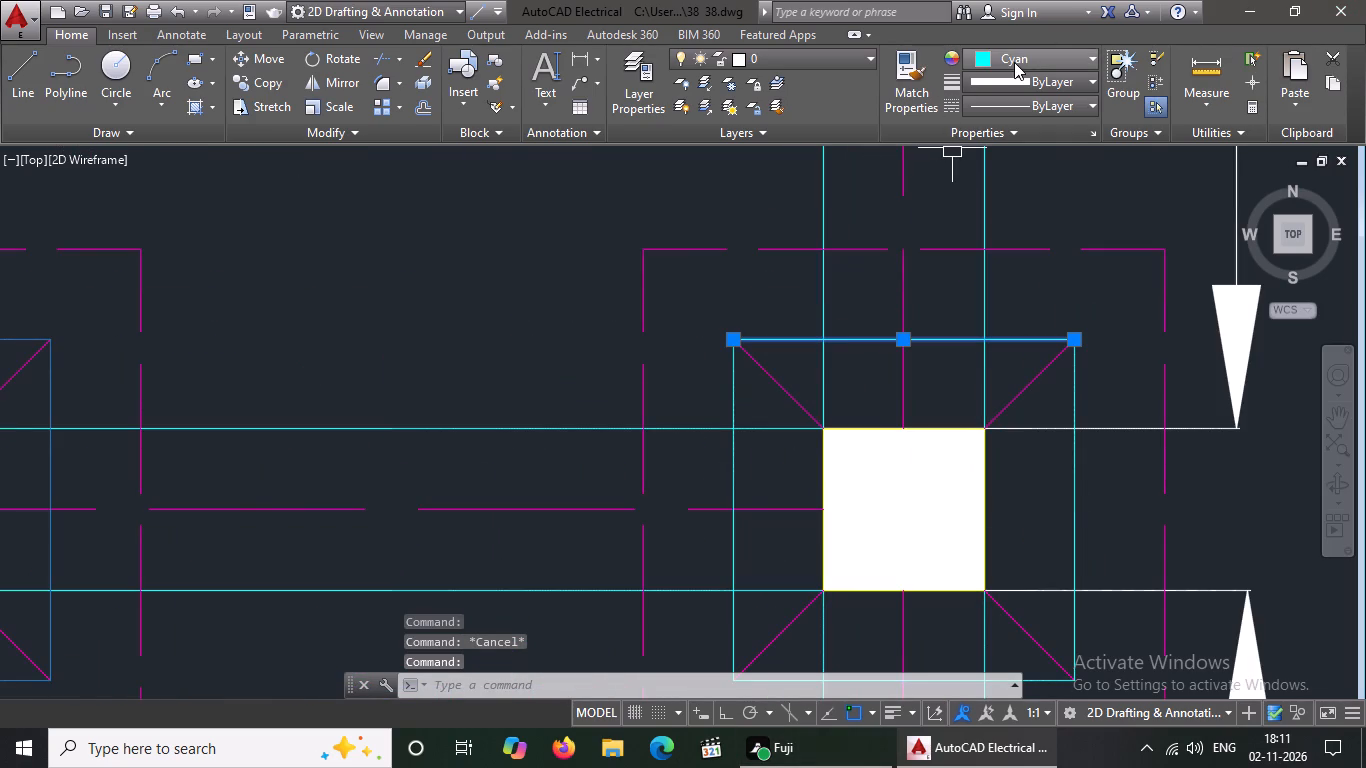
click(1014, 62)
click(1096, 177)
key(Escape)
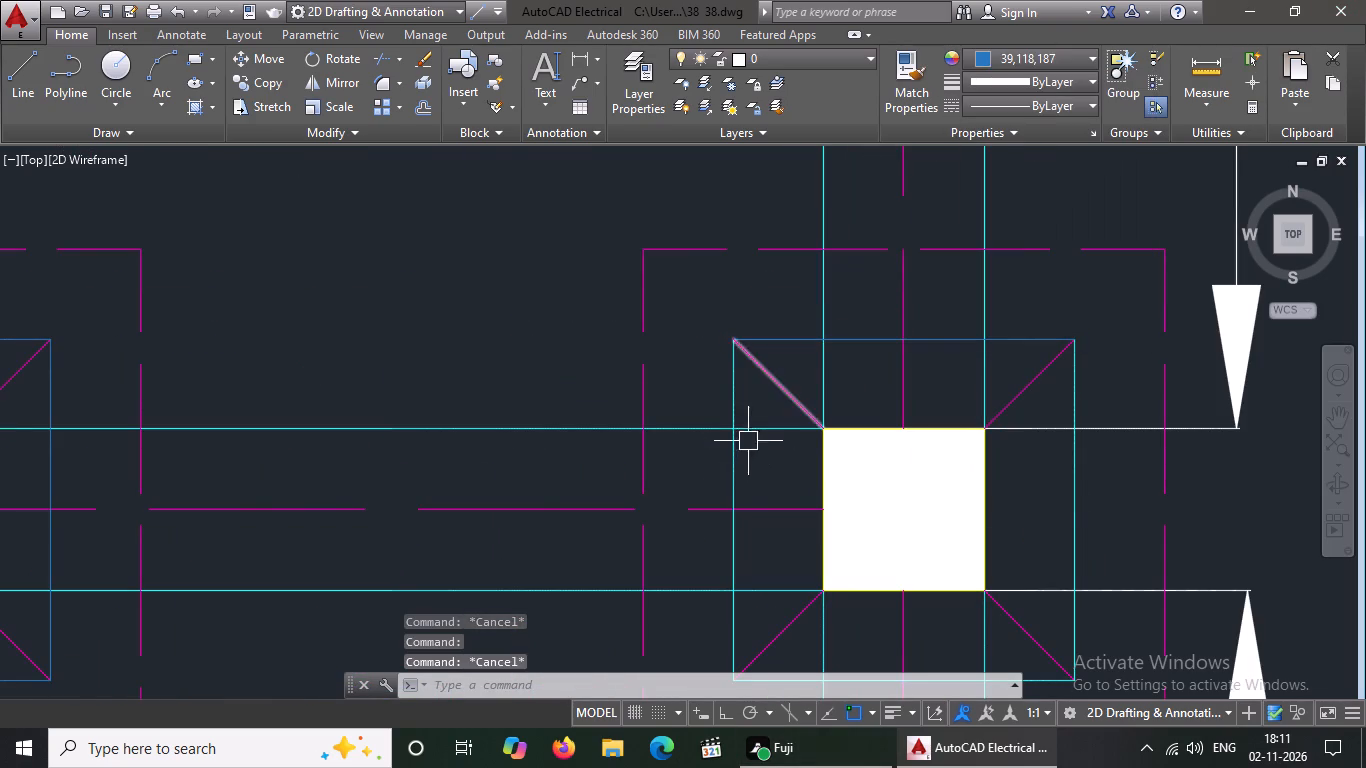
click(728, 473)
click(1030, 57)
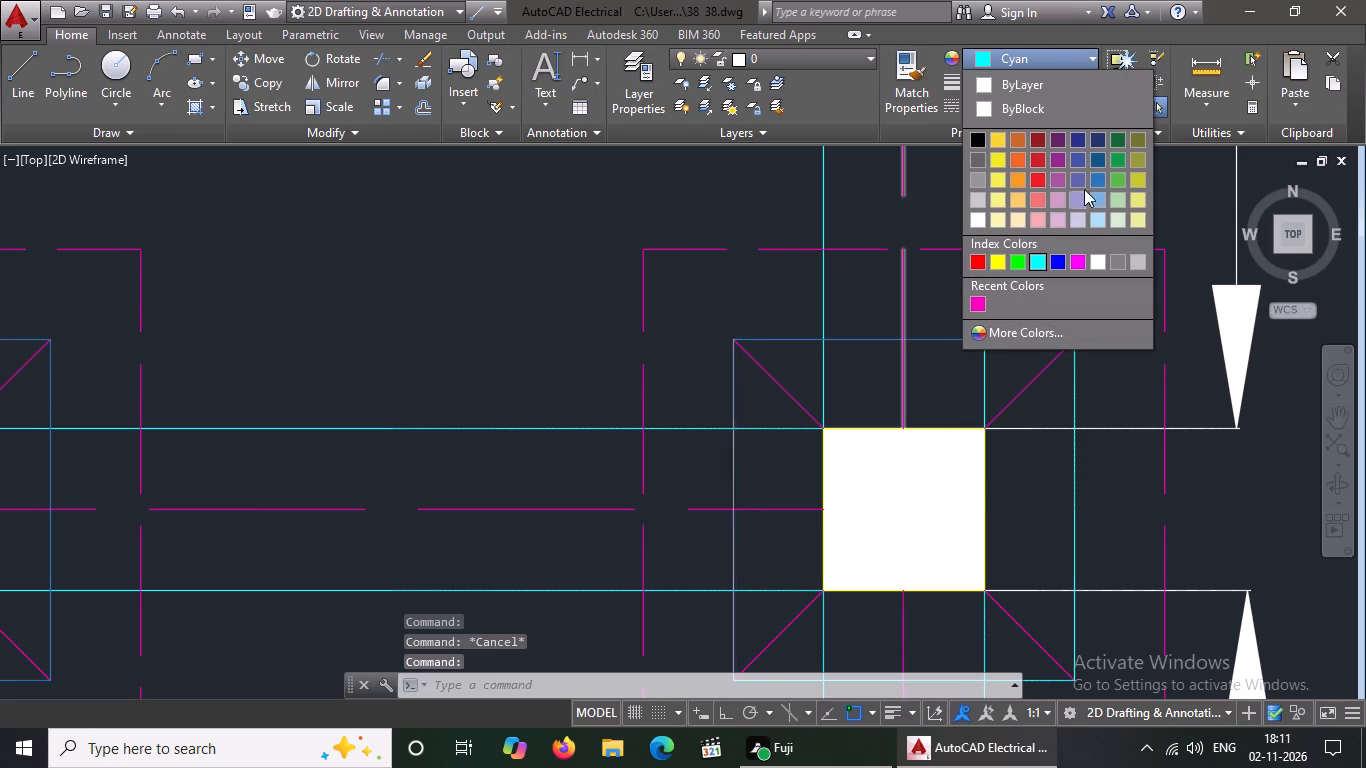
click(1095, 173)
key(Escape)
Change the right and bottom edges of the second-row rightmost CF1 footing's inner square to blue 39,118,187.
click(1068, 487)
click(1025, 68)
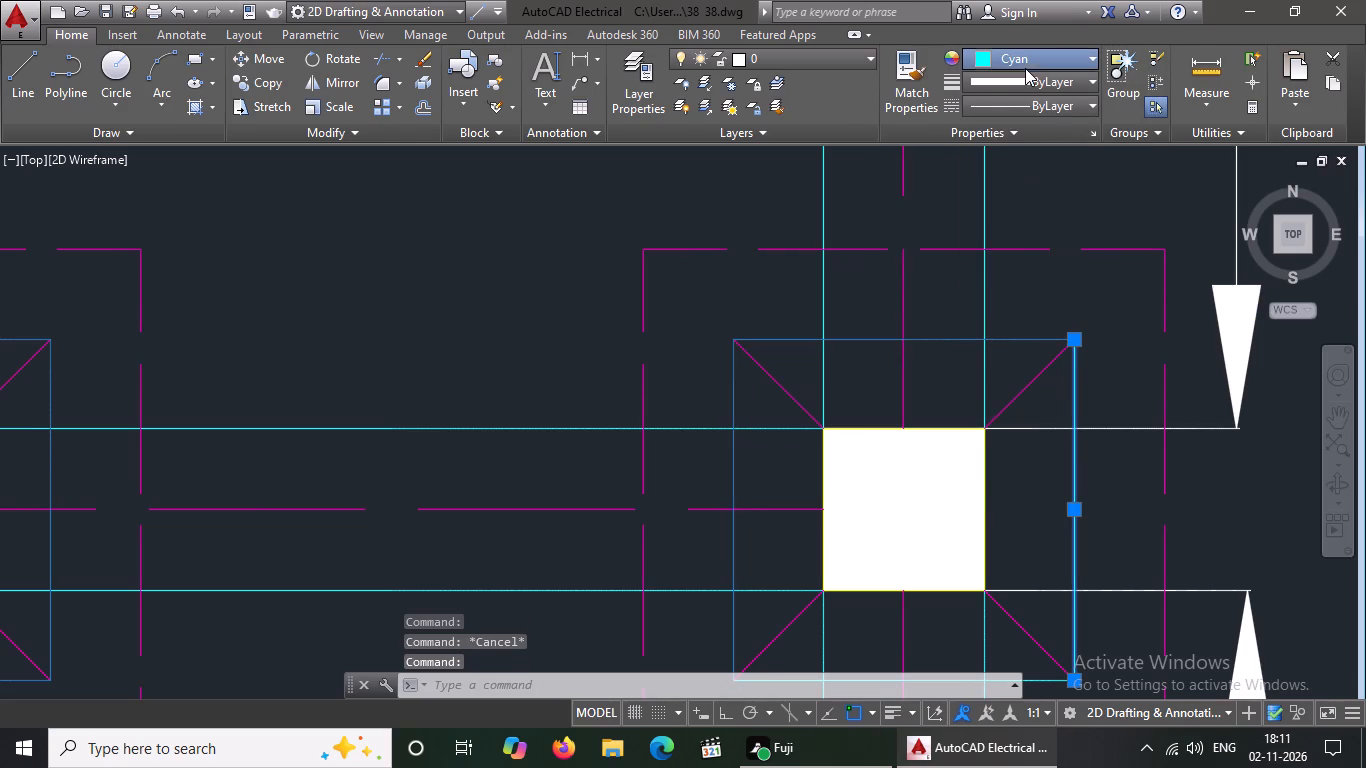
click(1100, 174)
key(Escape)
scroll(921, 285, down, 2)
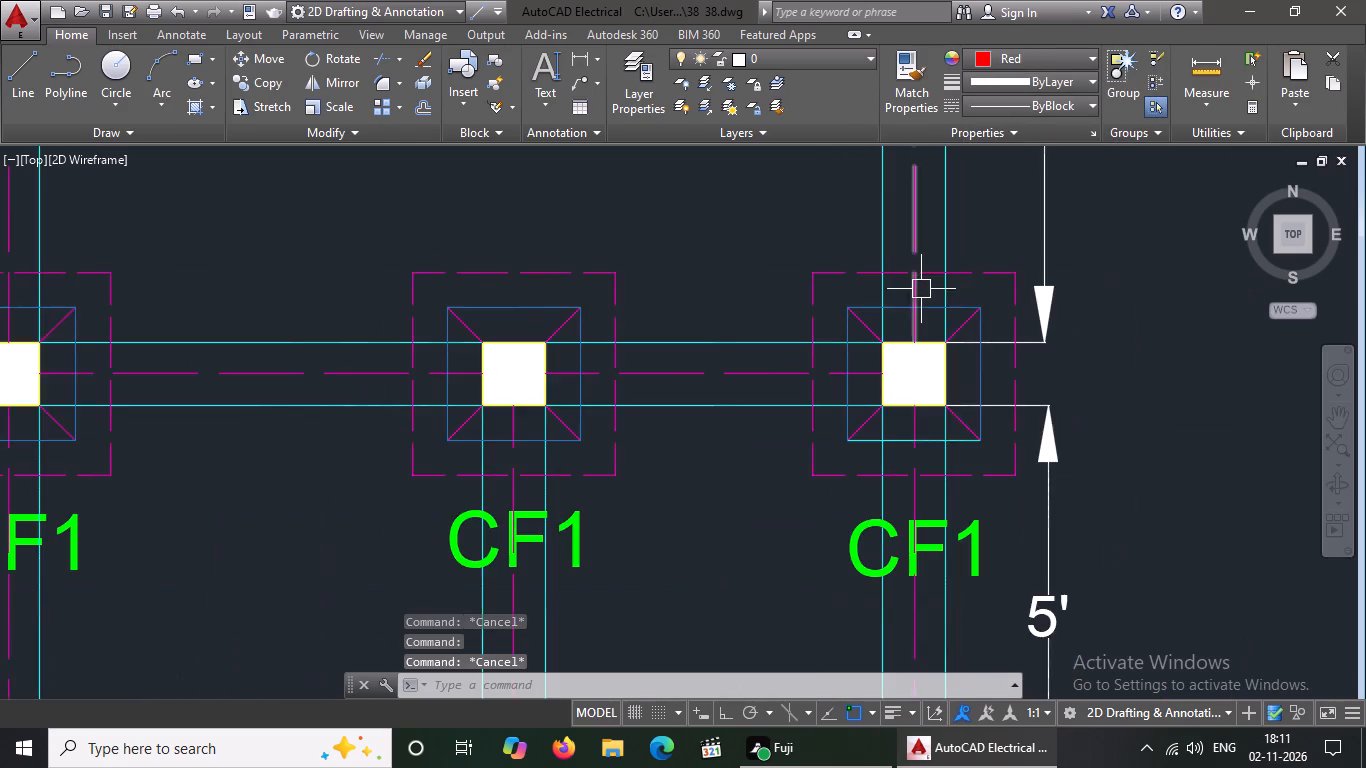
scroll(909, 434, up, 2)
click(949, 450)
click(1045, 61)
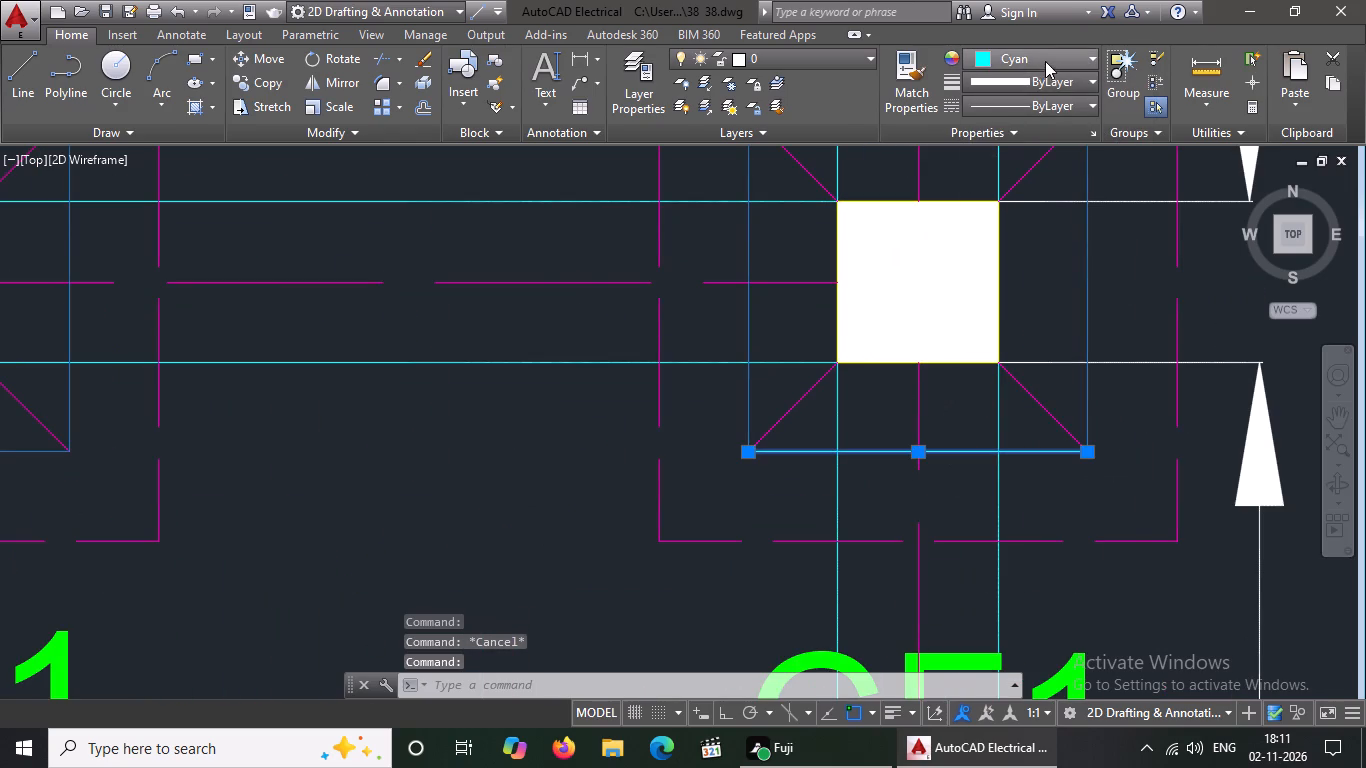
click(1091, 176)
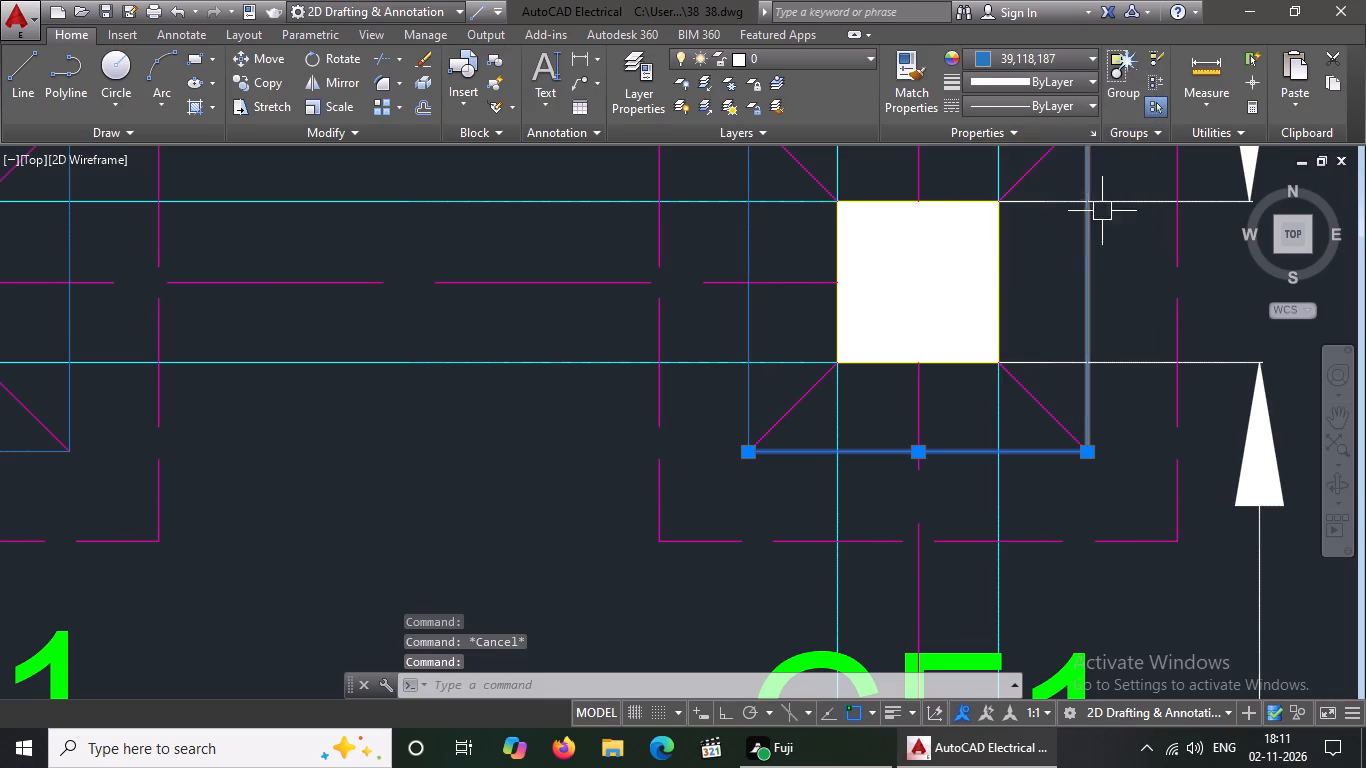
scroll(1075, 323, down, 2)
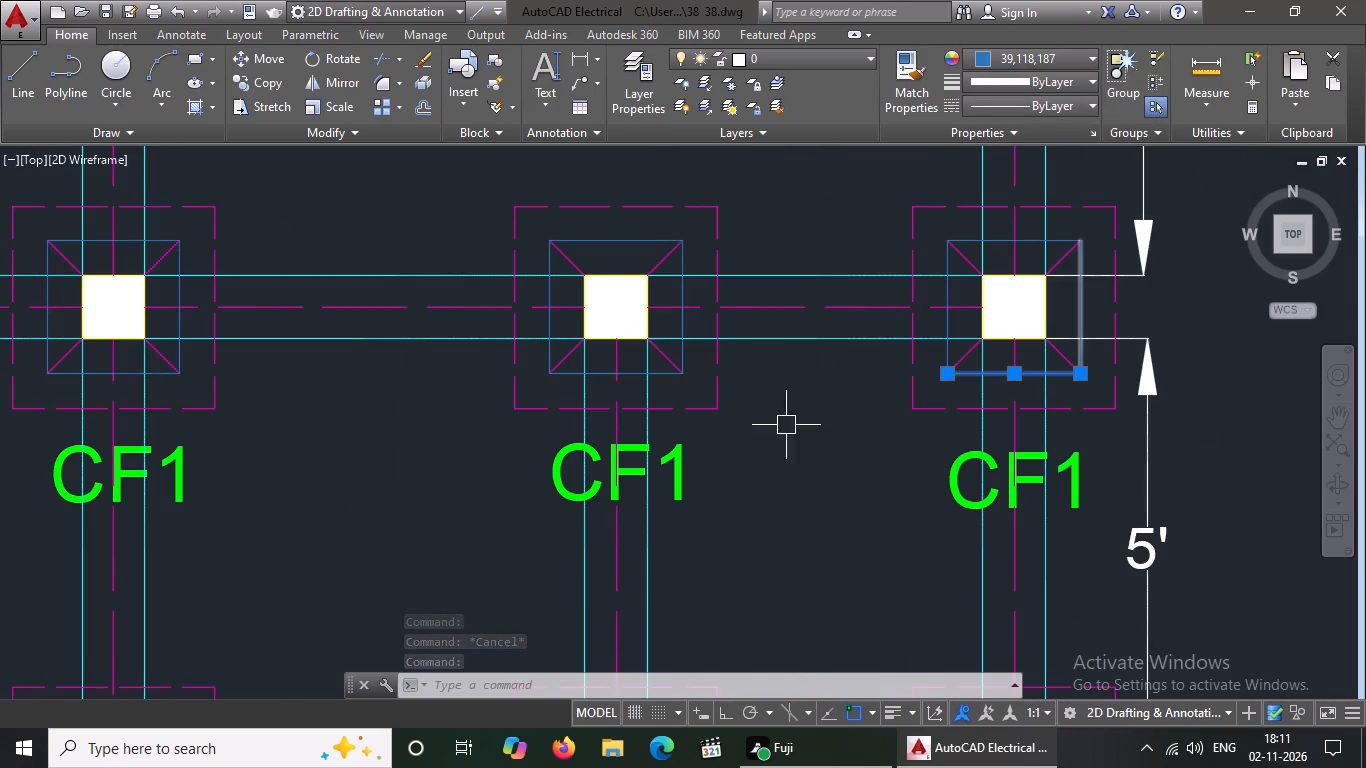
scroll(801, 332, down, 5)
scroll(765, 382, up, 4)
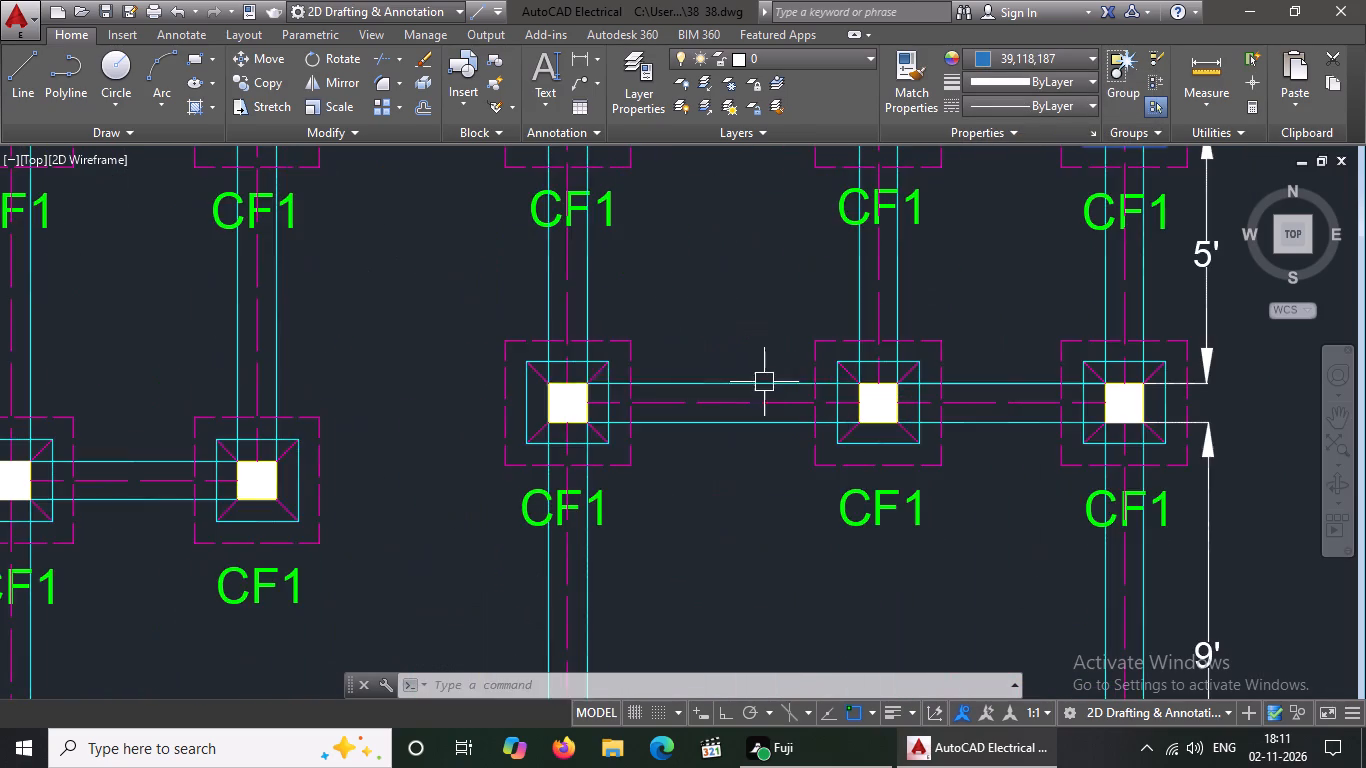
scroll(757, 393, down, 2)
scroll(890, 376, up, 3)
key(Escape)
Set the current object colour to ByBlock with nothing selected.
scroll(911, 394, down, 1)
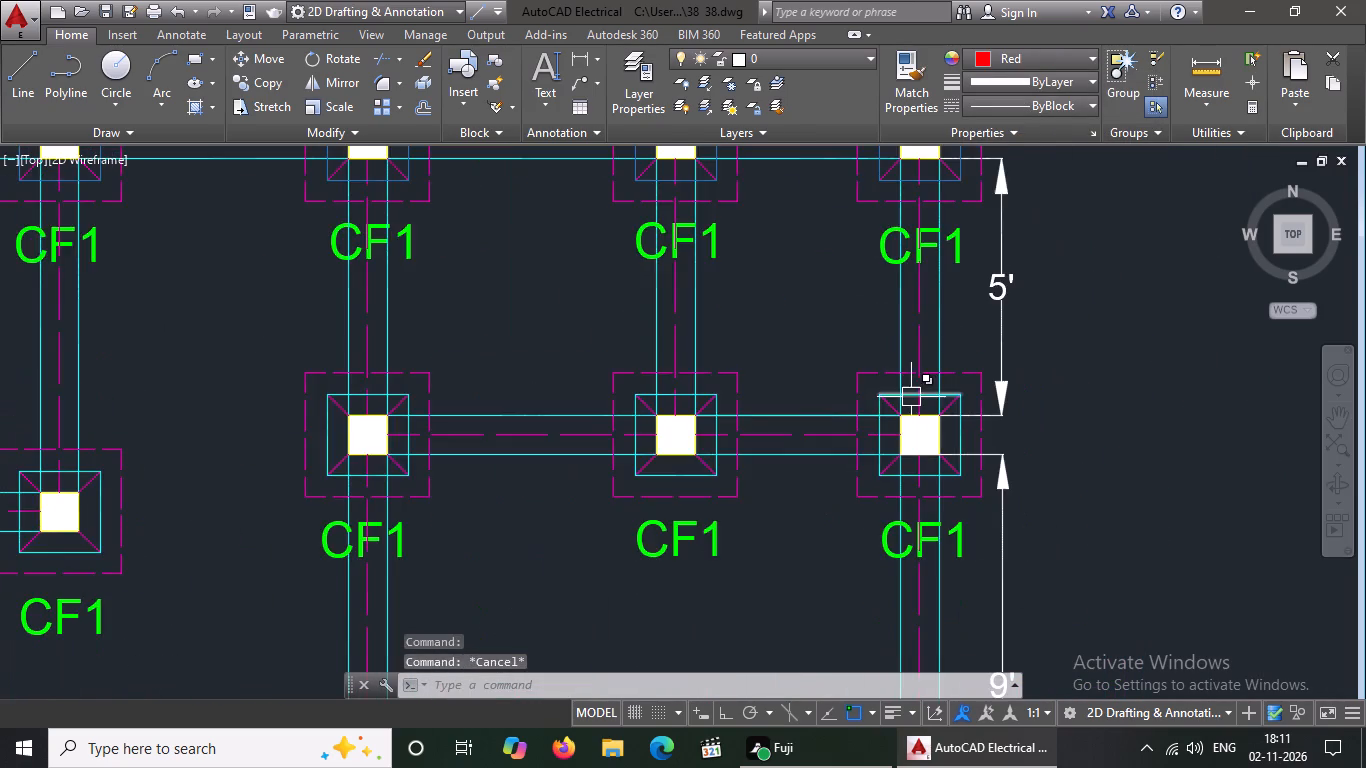
scroll(930, 375, down, 4)
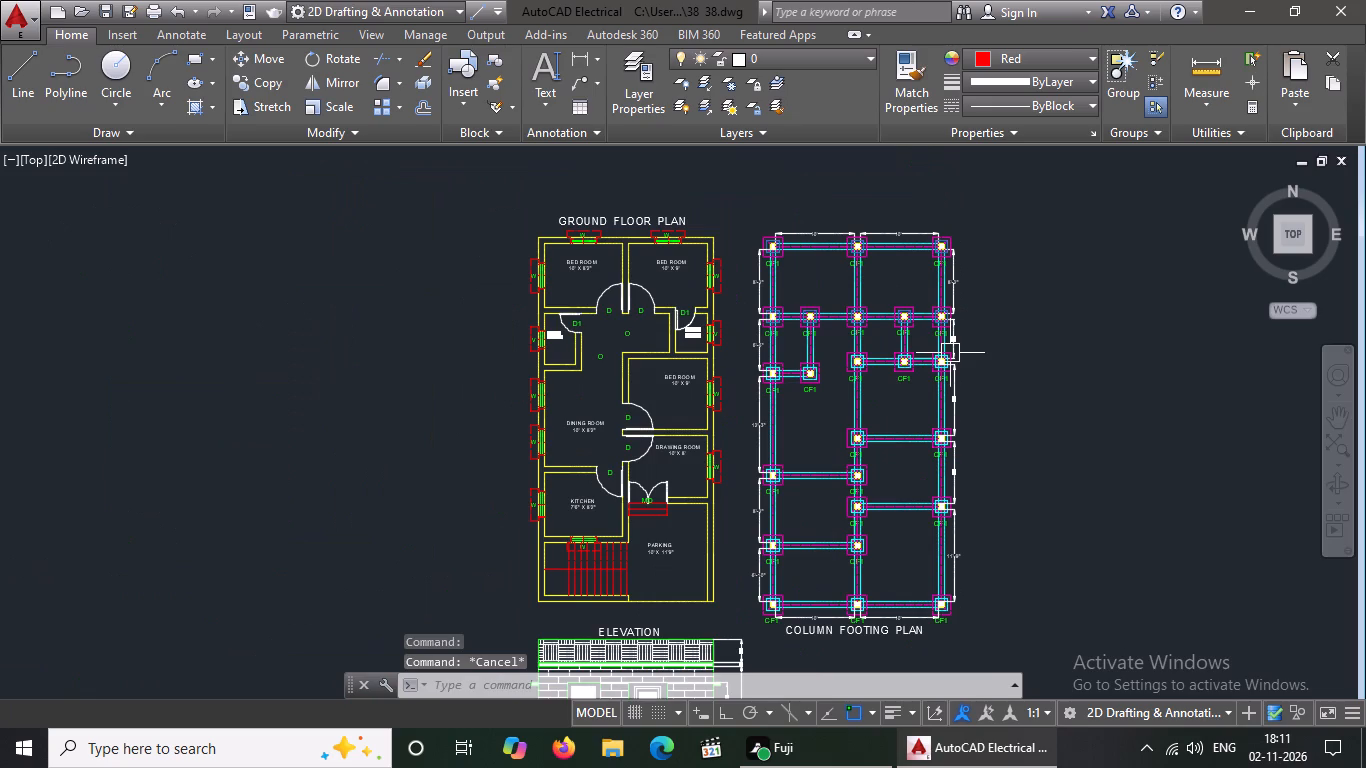
scroll(928, 252, up, 2)
click(1079, 49)
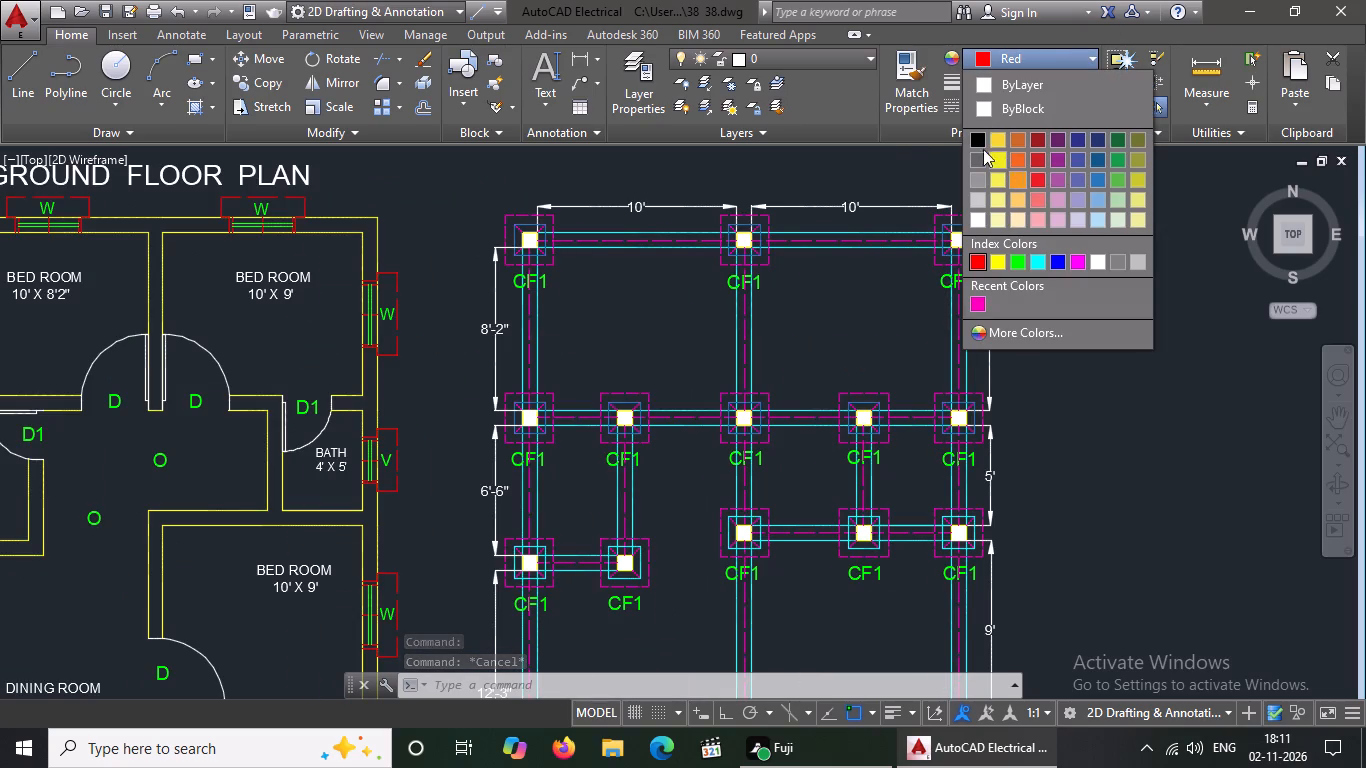
click(997, 108)
key(Escape)
Change the top and right edges of the inner cyan square to blue 39,118,187 on the rightmost CF1 footing between the 5' and 9' dimensions.
scroll(903, 352, down, 1)
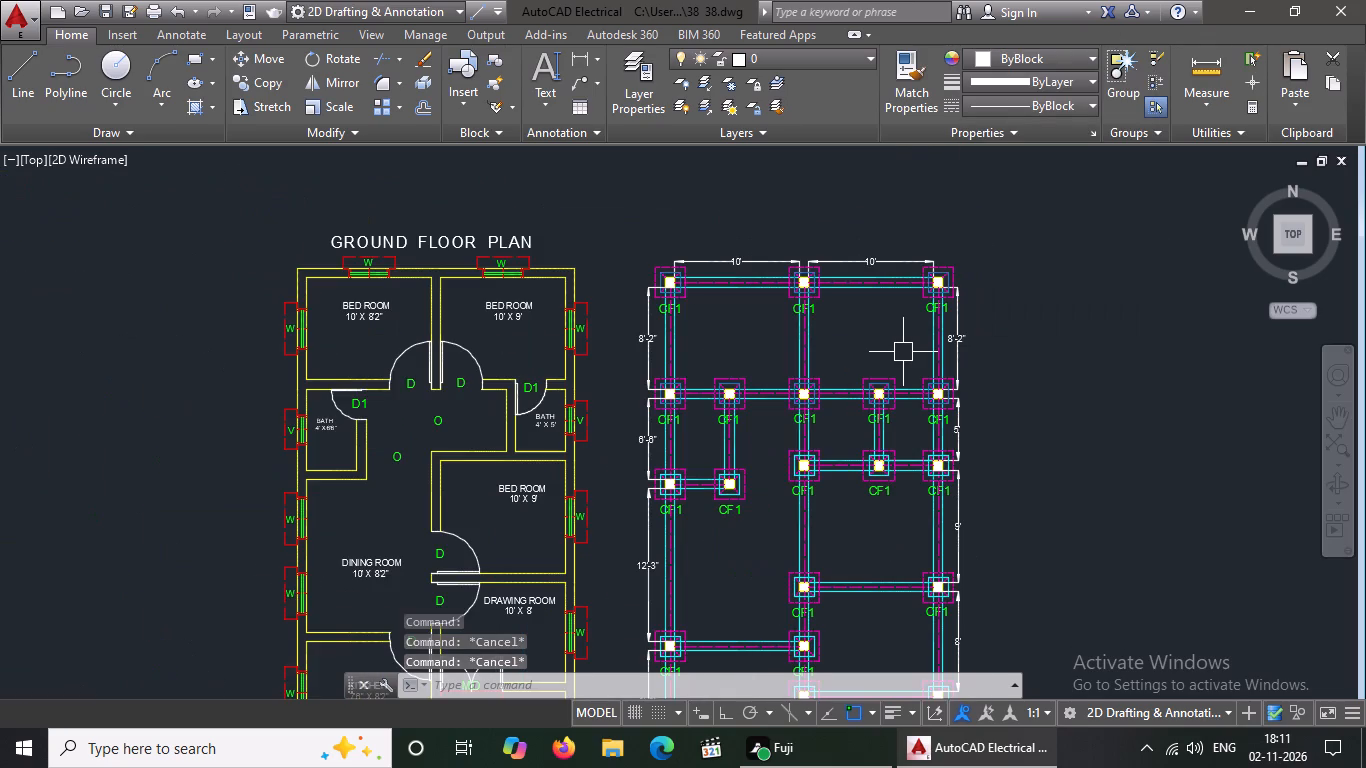
scroll(903, 352, up, 1)
scroll(793, 286, up, 2)
scroll(793, 286, down, 2)
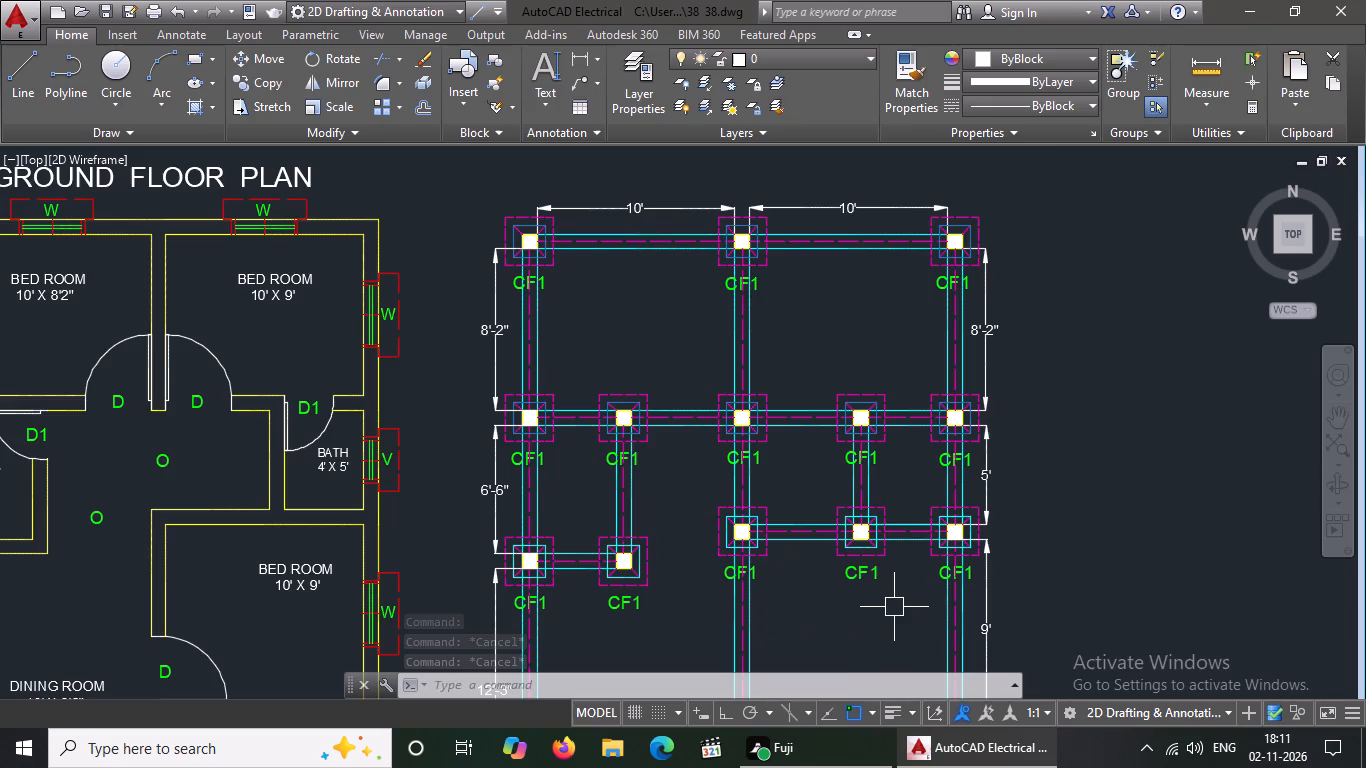
scroll(927, 586, up, 2)
scroll(1023, 403, up, 2)
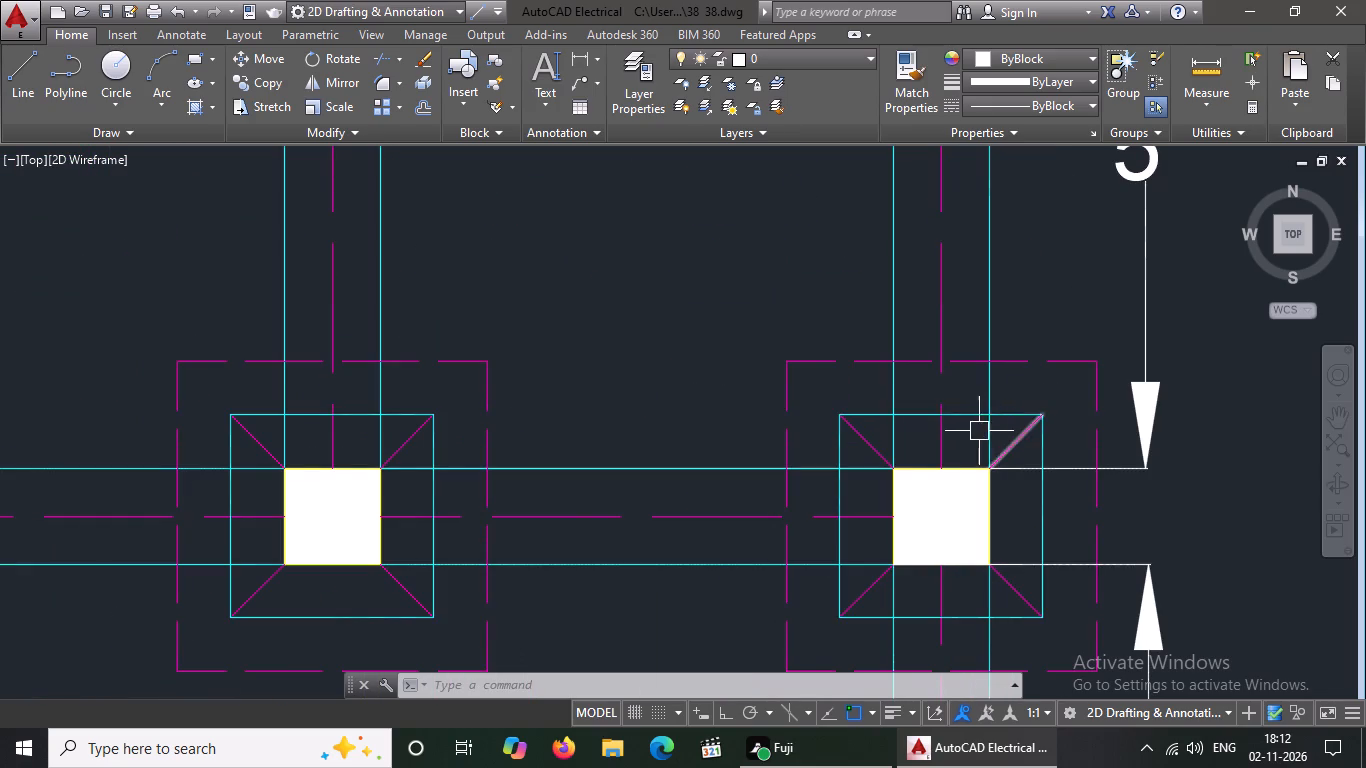
click(970, 416)
click(1020, 64)
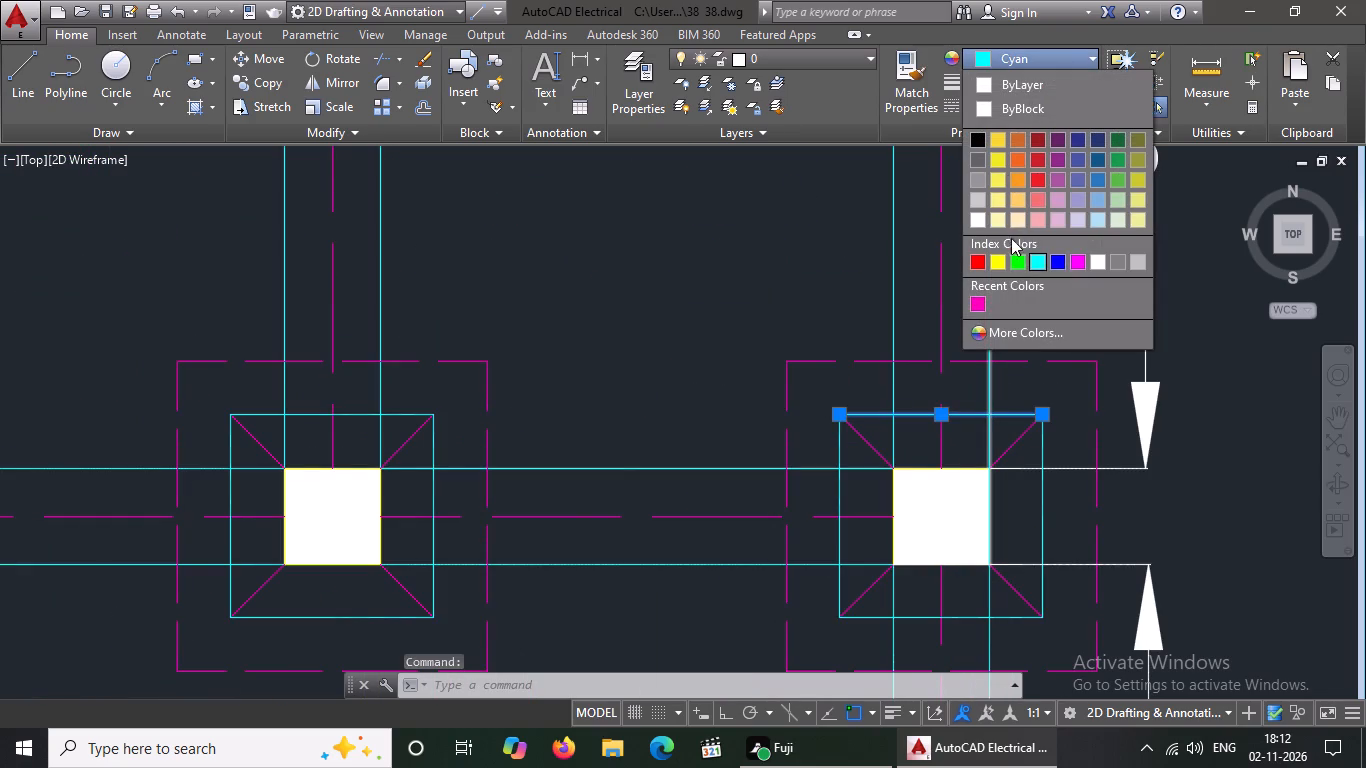
click(1099, 175)
key(Escape)
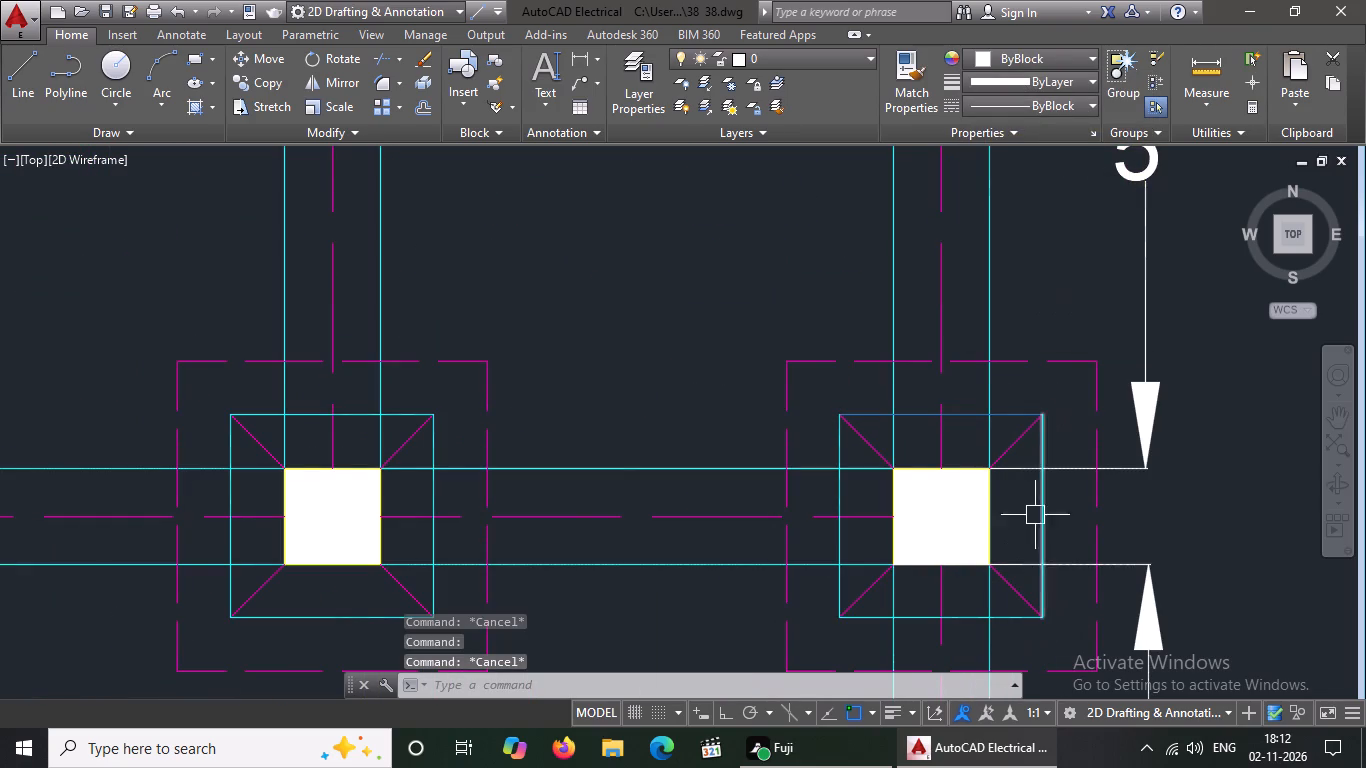
click(1032, 499)
click(1040, 499)
click(1042, 514)
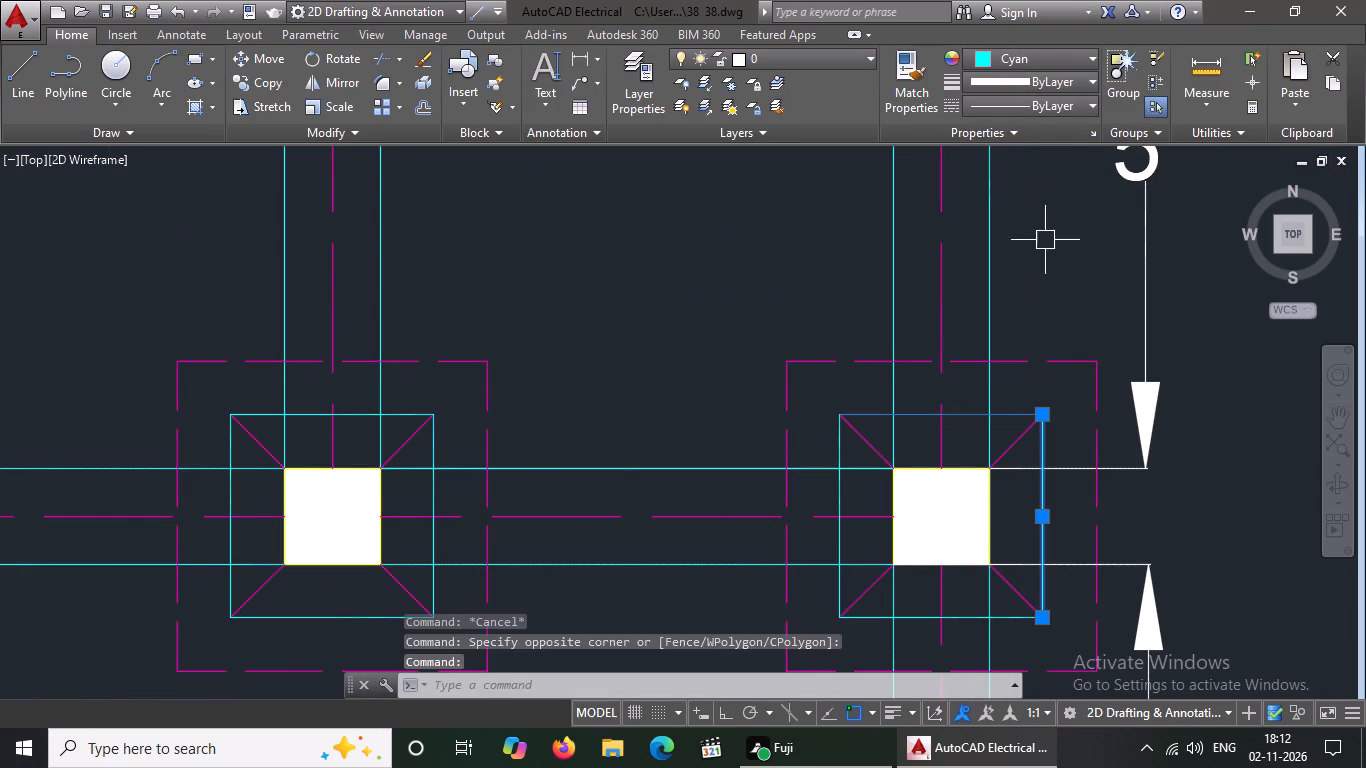
click(1040, 49)
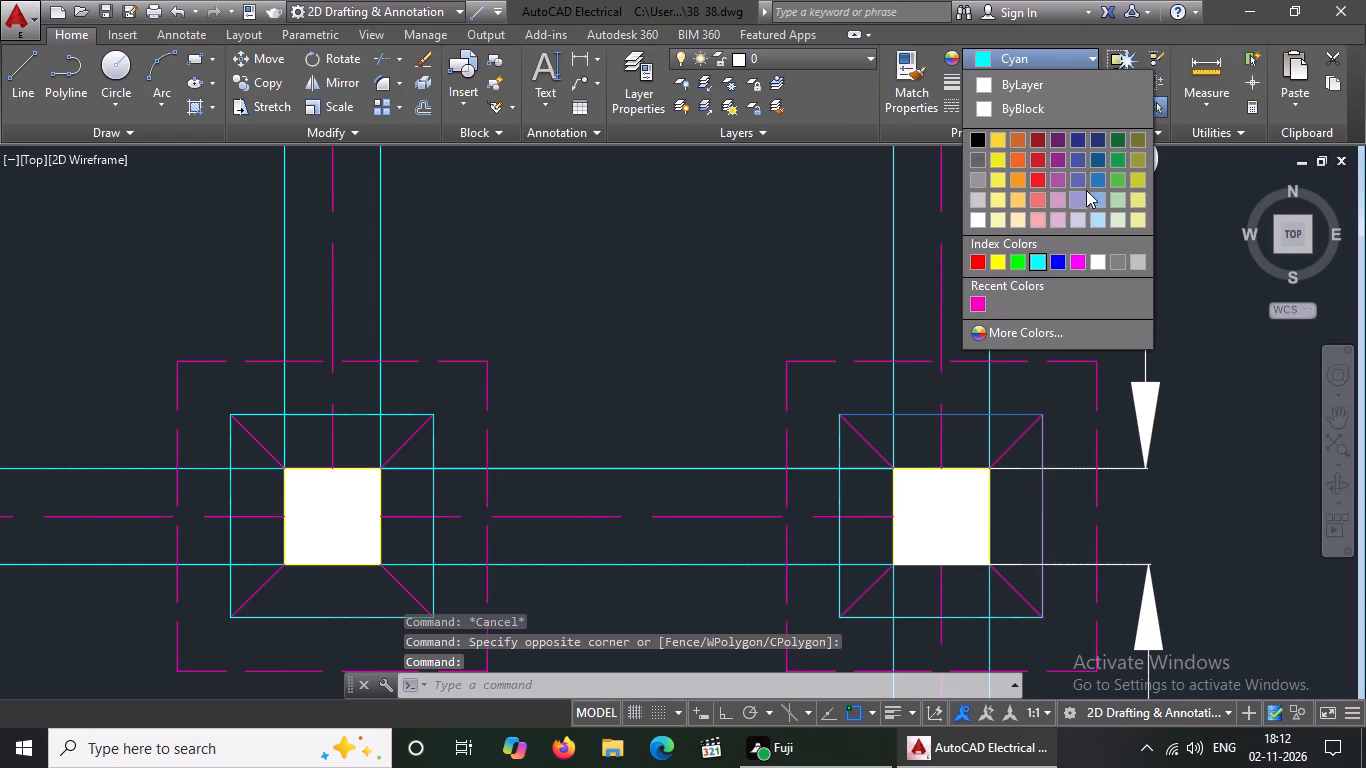
click(1094, 177)
key(Escape)
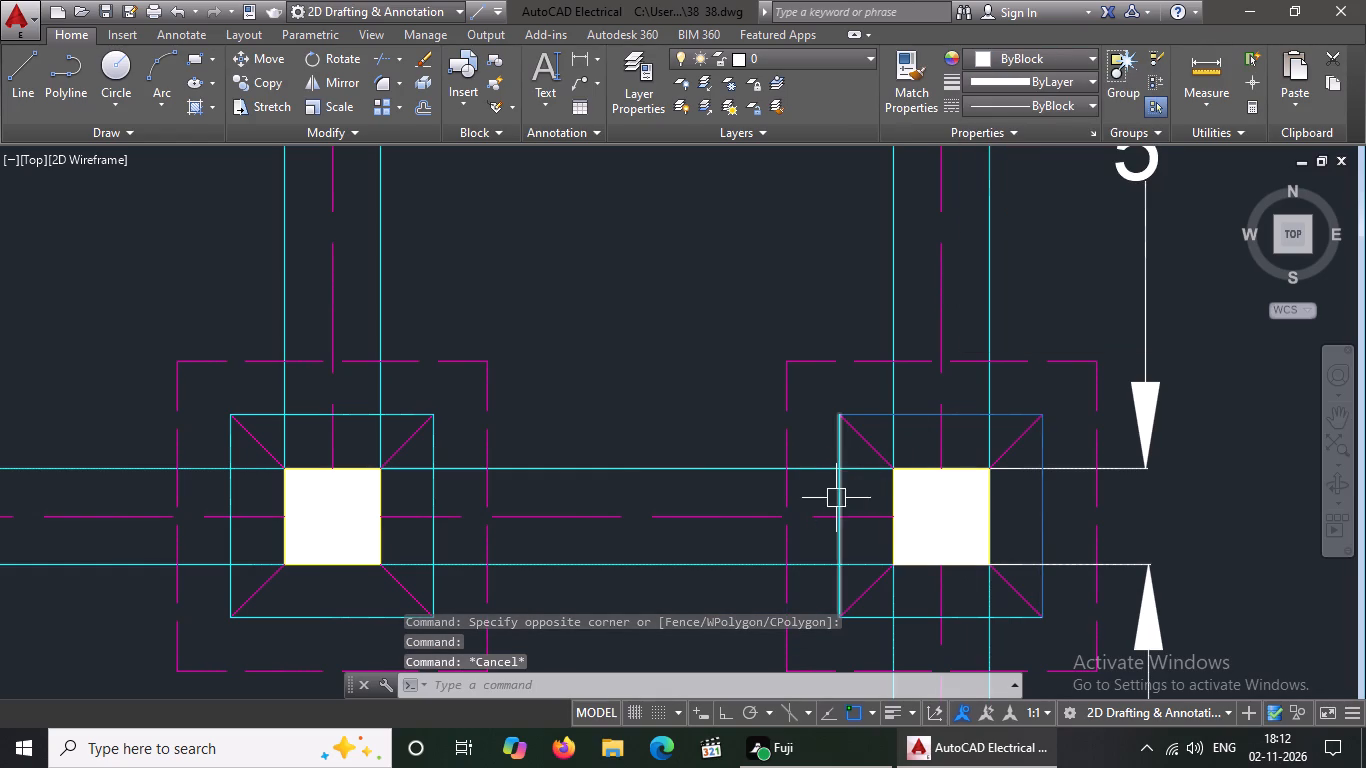
Change the left and bottom edges of that rightmost CF1 footing's inner square to blue 39,118,187.
click(836, 498)
click(1029, 52)
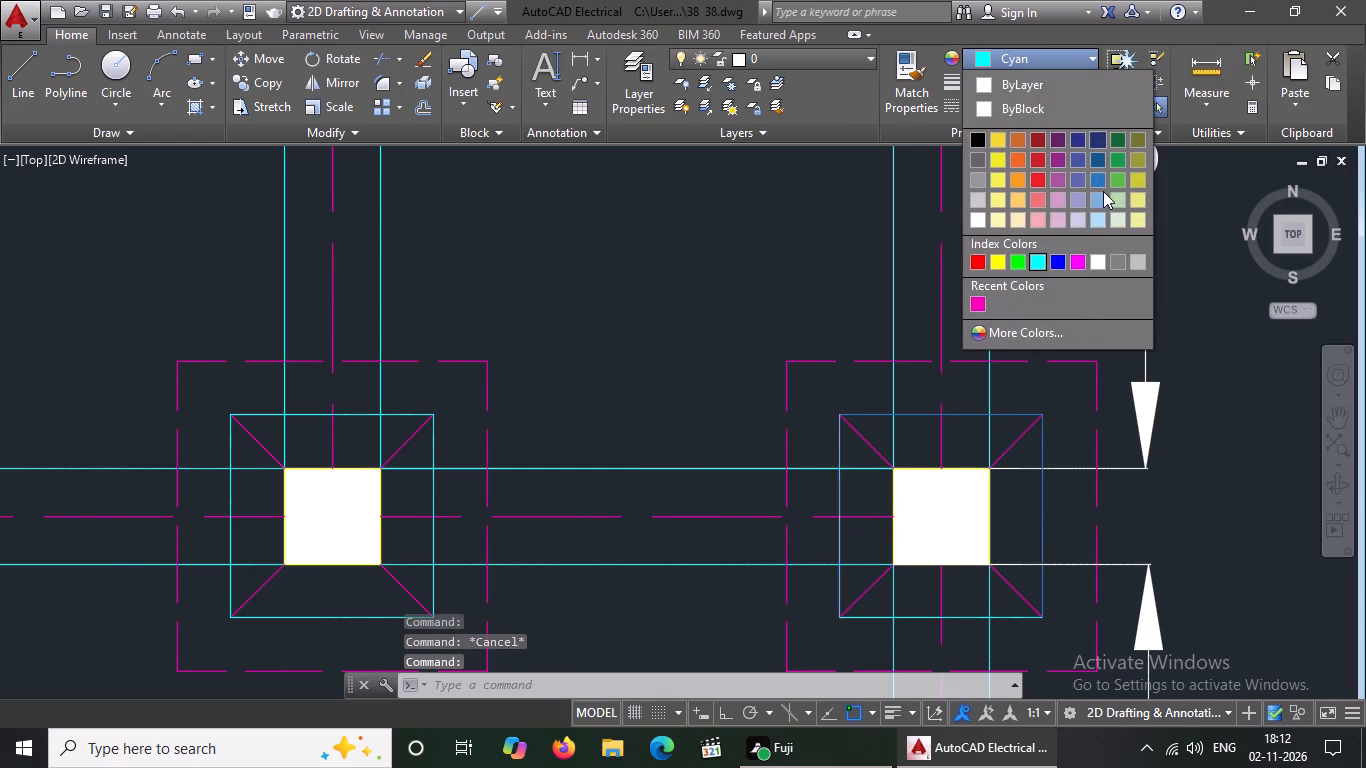
click(1103, 179)
key(Escape)
click(961, 627)
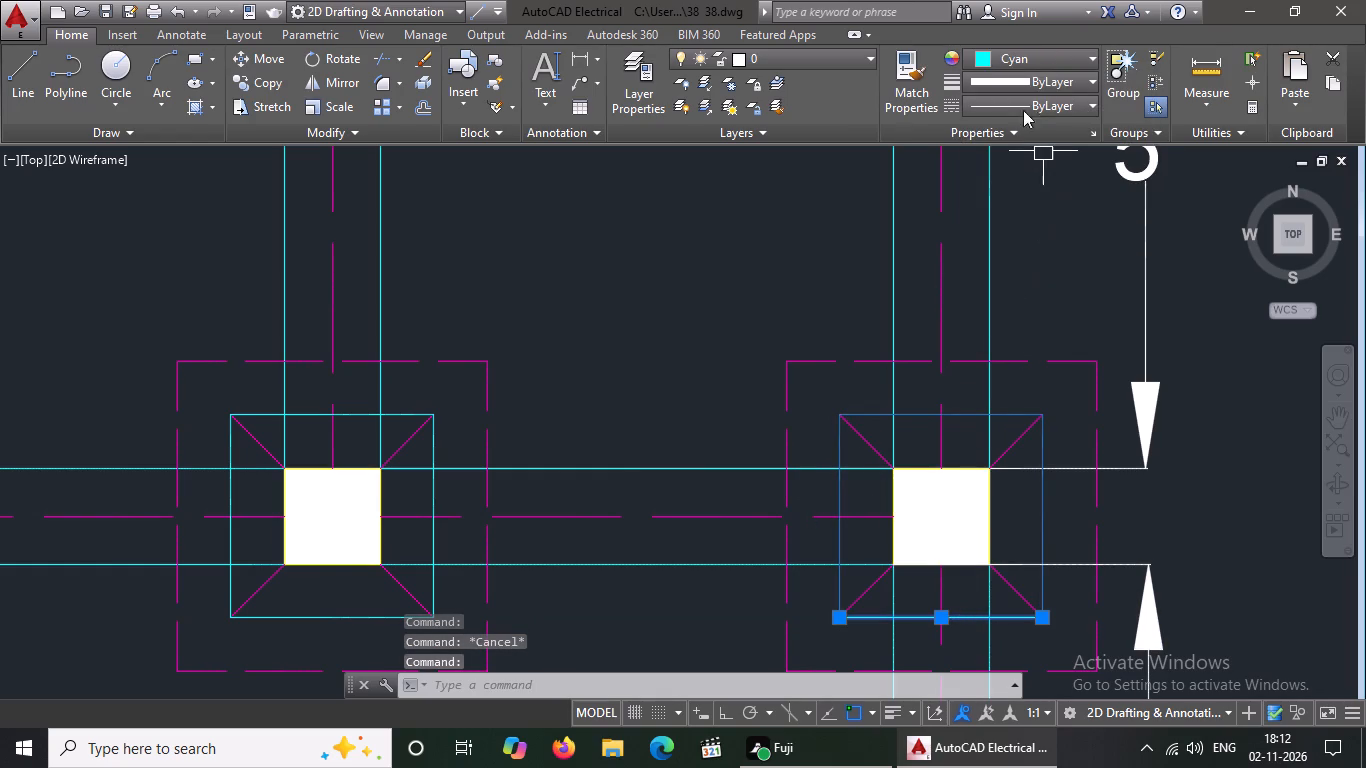
click(1021, 55)
click(1094, 176)
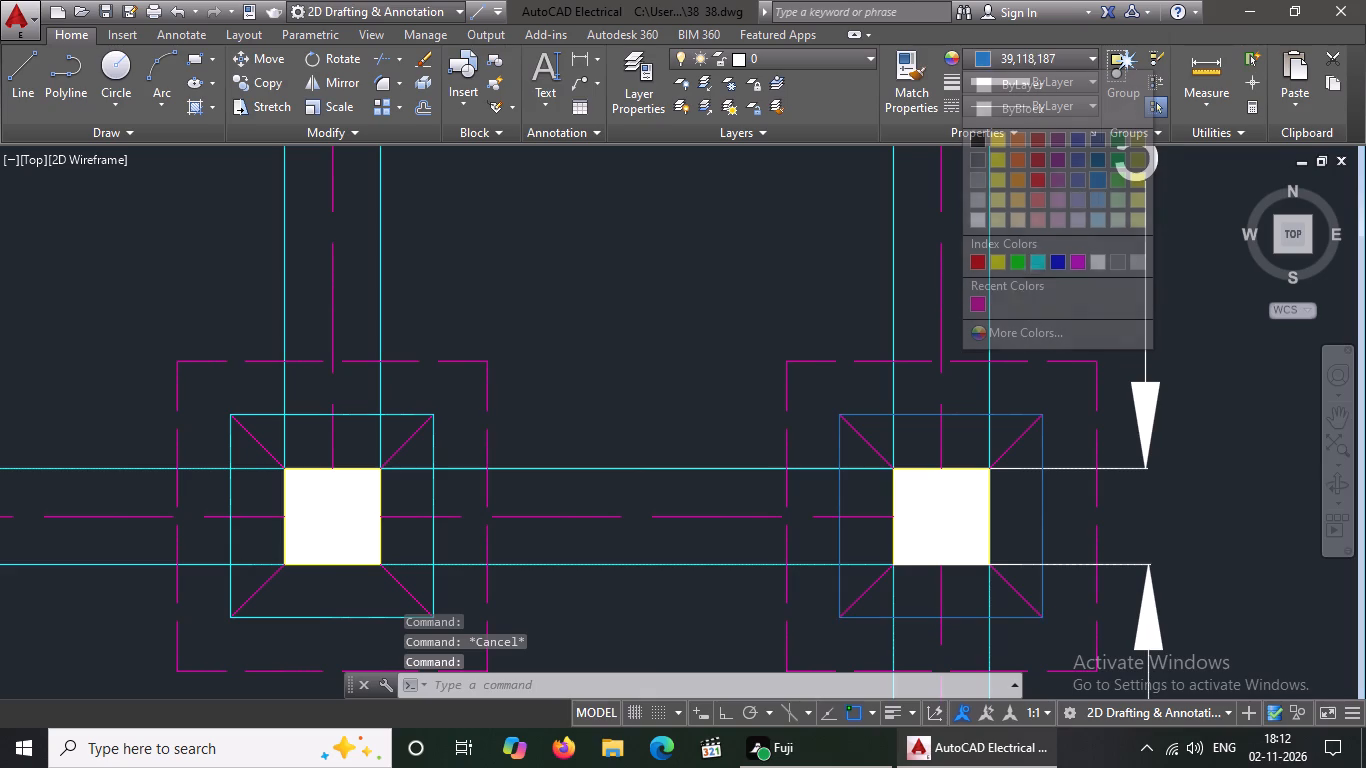
key(Escape)
Change the top and right edges of the inner cyan square to blue 39,118,187 on the middle CF1 footing of the same three-footing row.
scroll(909, 291, down, 3)
scroll(766, 308, up, 3)
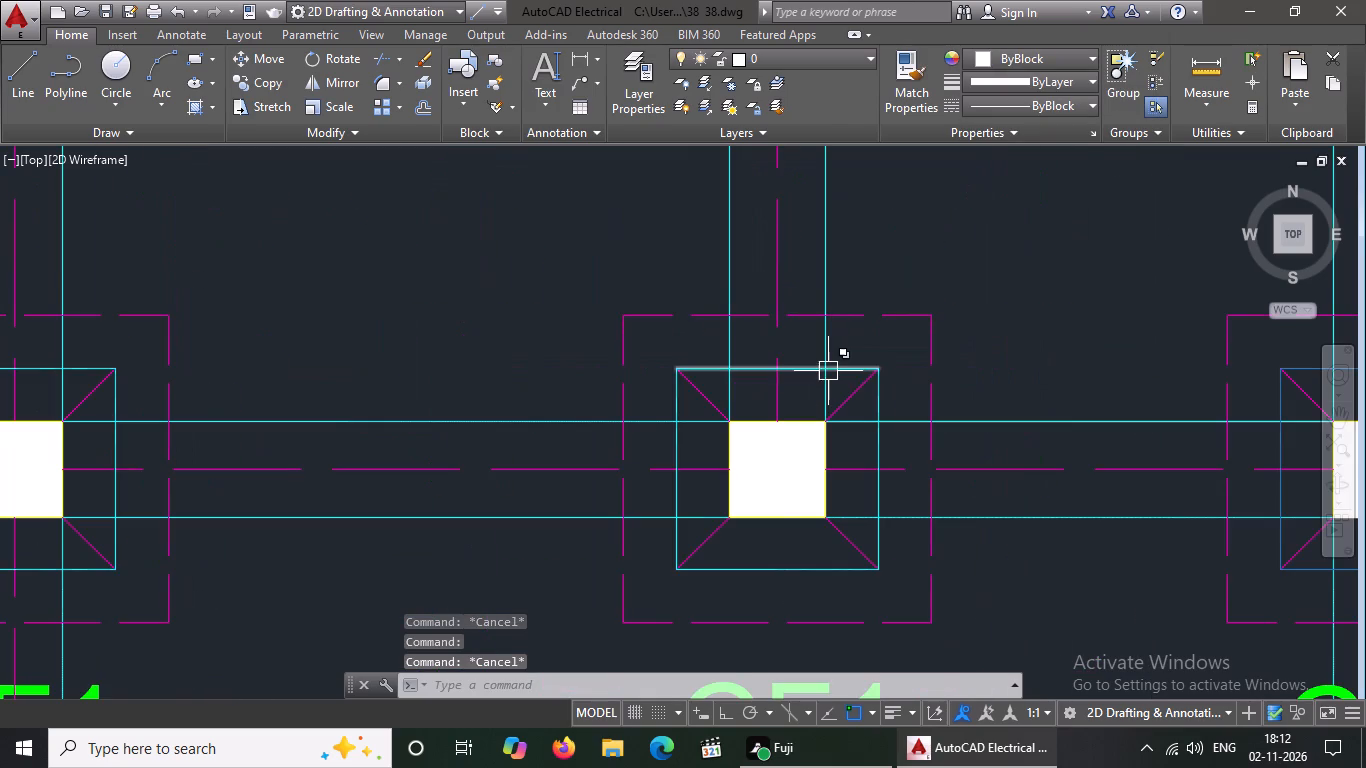
click(828, 371)
click(1025, 60)
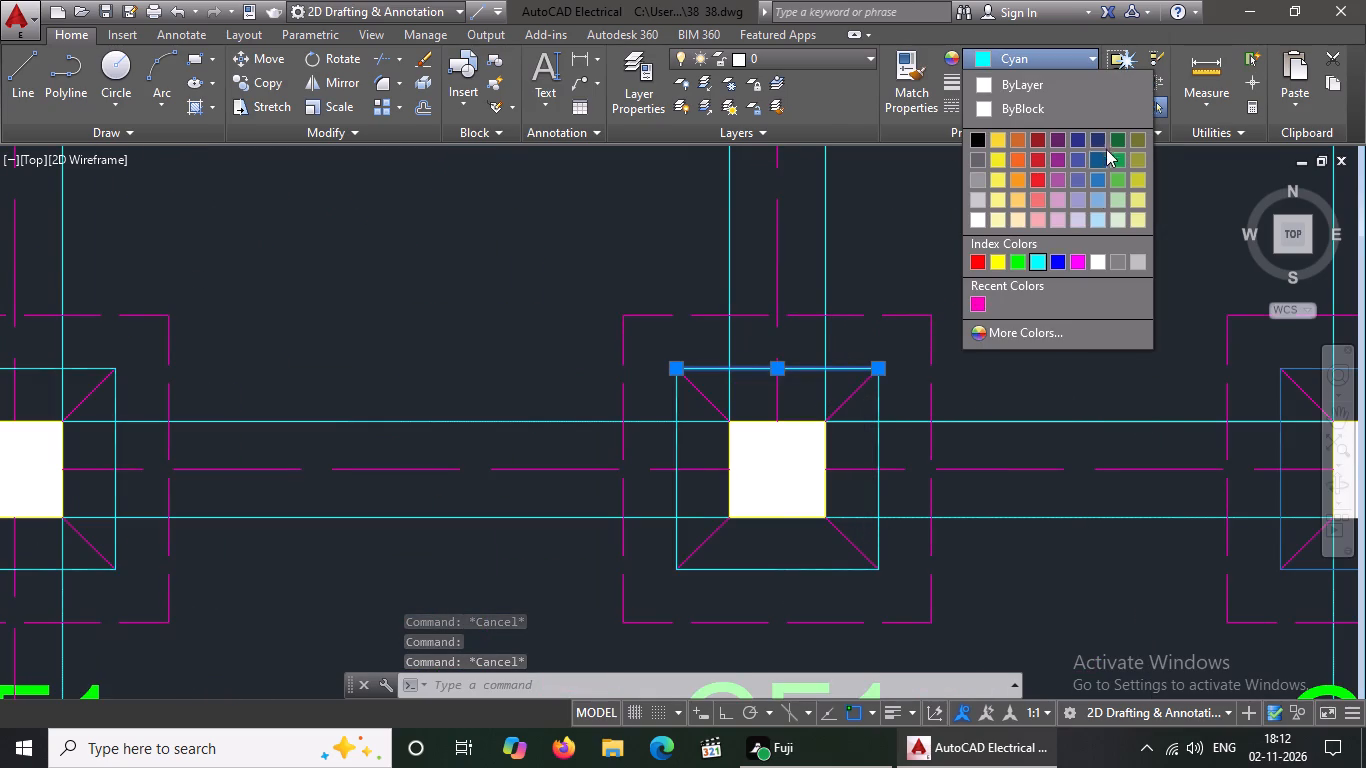
click(1096, 184)
key(Escape)
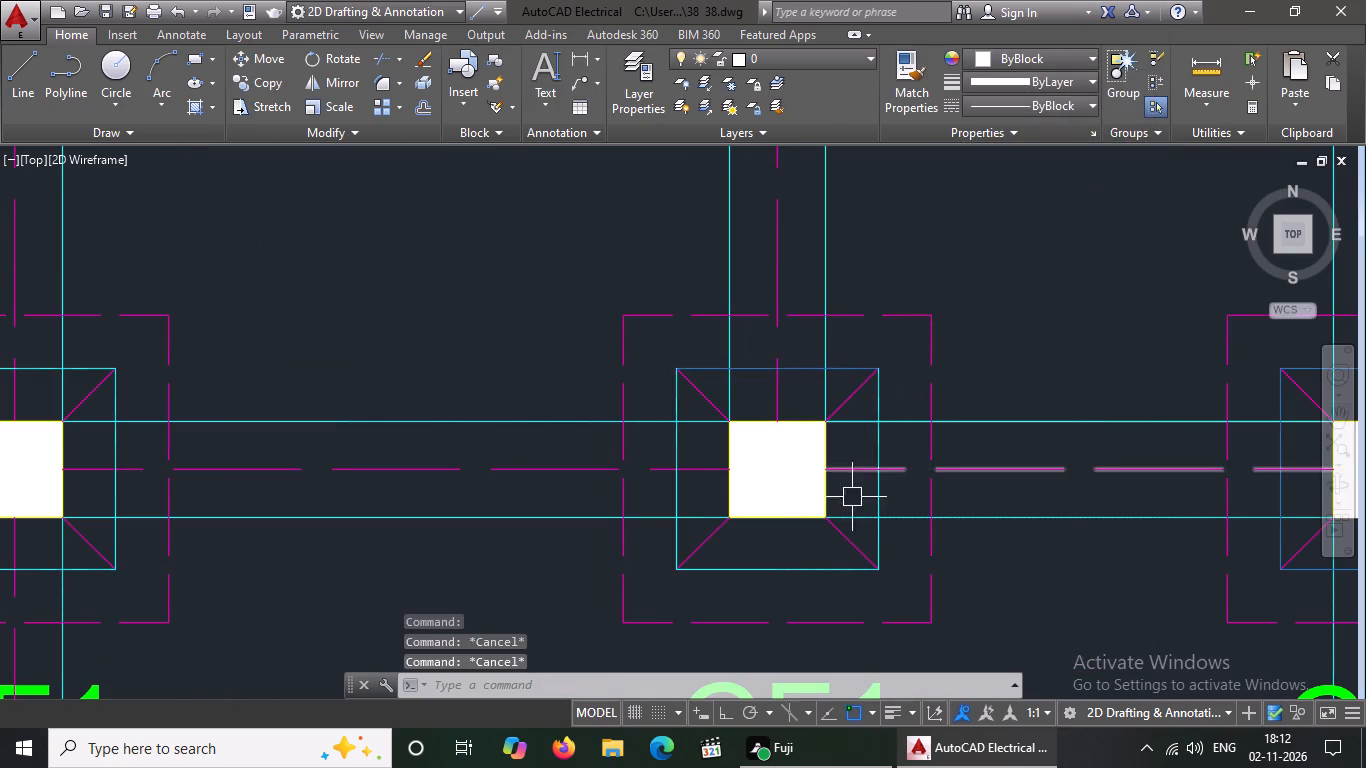
click(877, 454)
click(1007, 54)
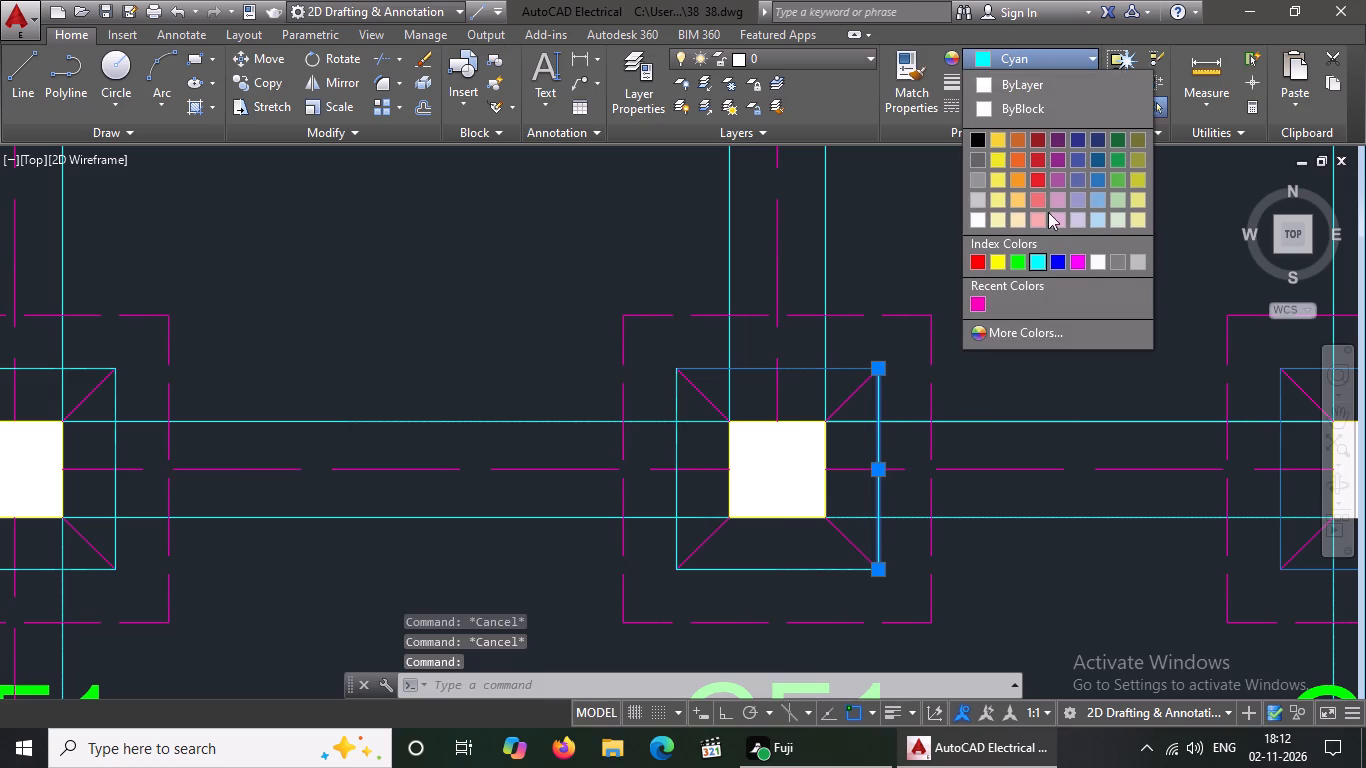
click(1094, 178)
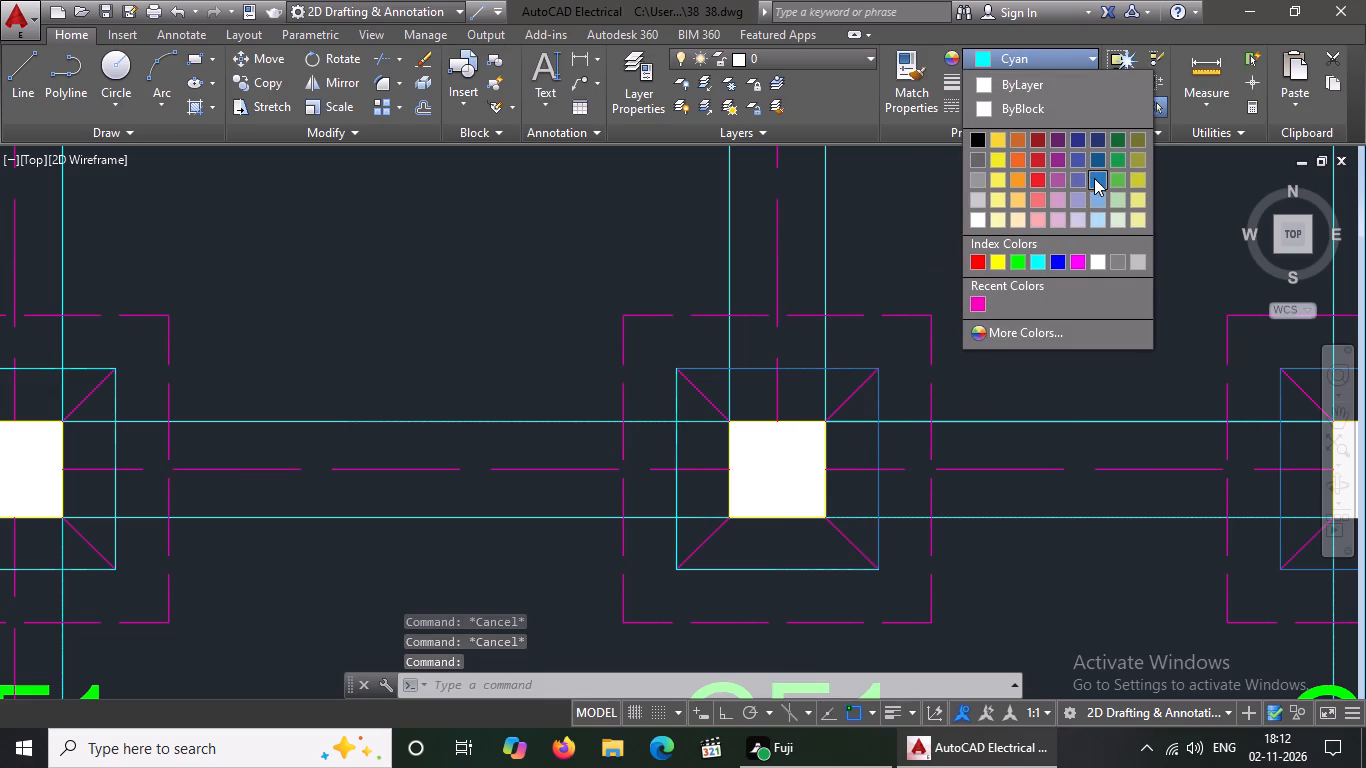
key(Escape)
Change the left and bottom edges of that middle CF1 footing's inner square to blue 39,118,187.
click(676, 458)
click(1048, 45)
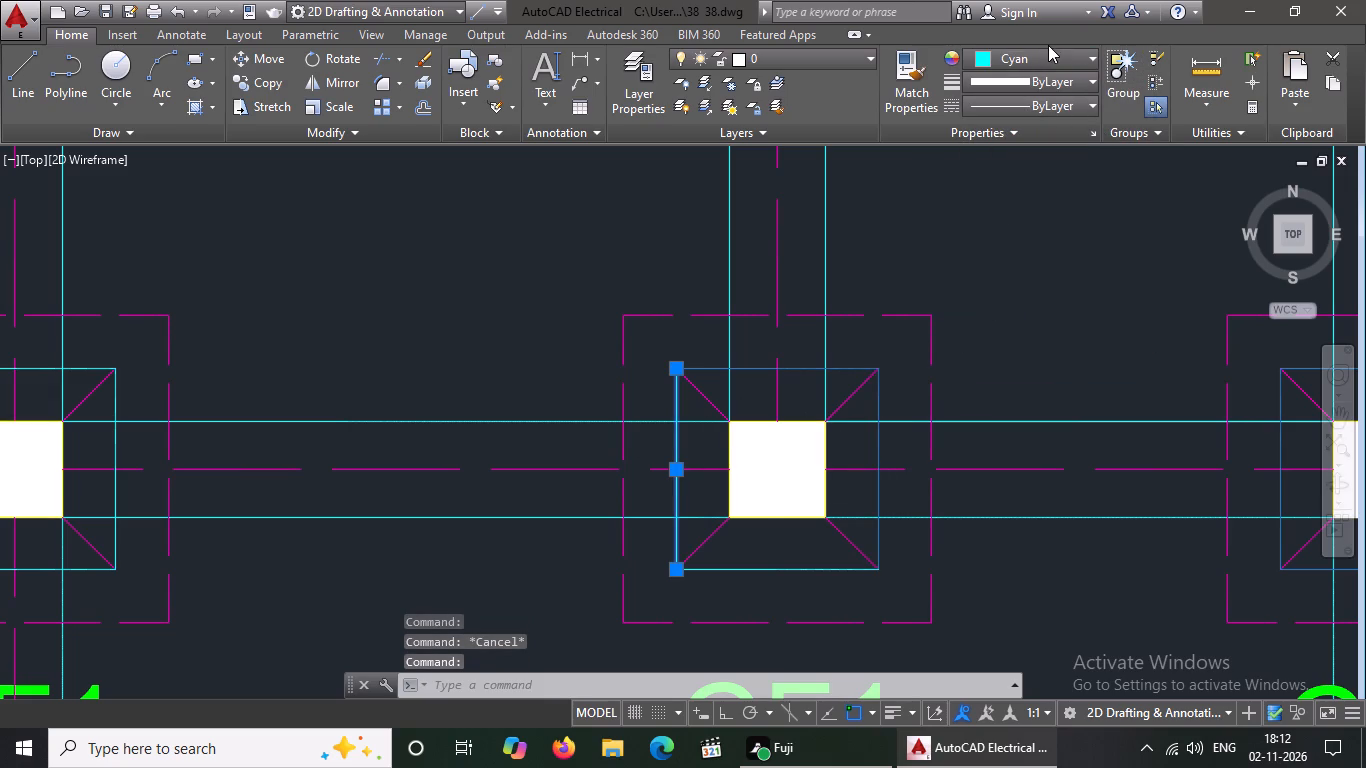
click(1048, 58)
click(1099, 182)
key(Escape)
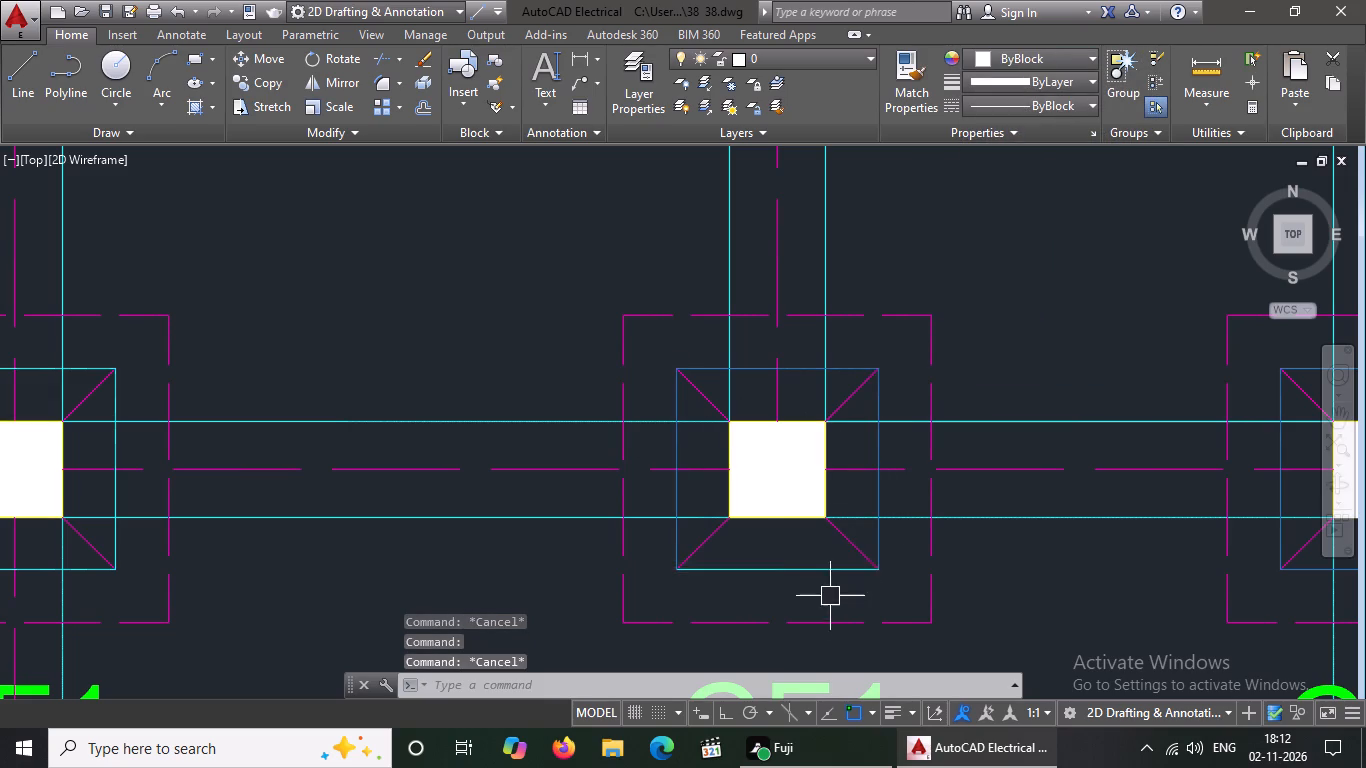
click(820, 571)
click(1016, 63)
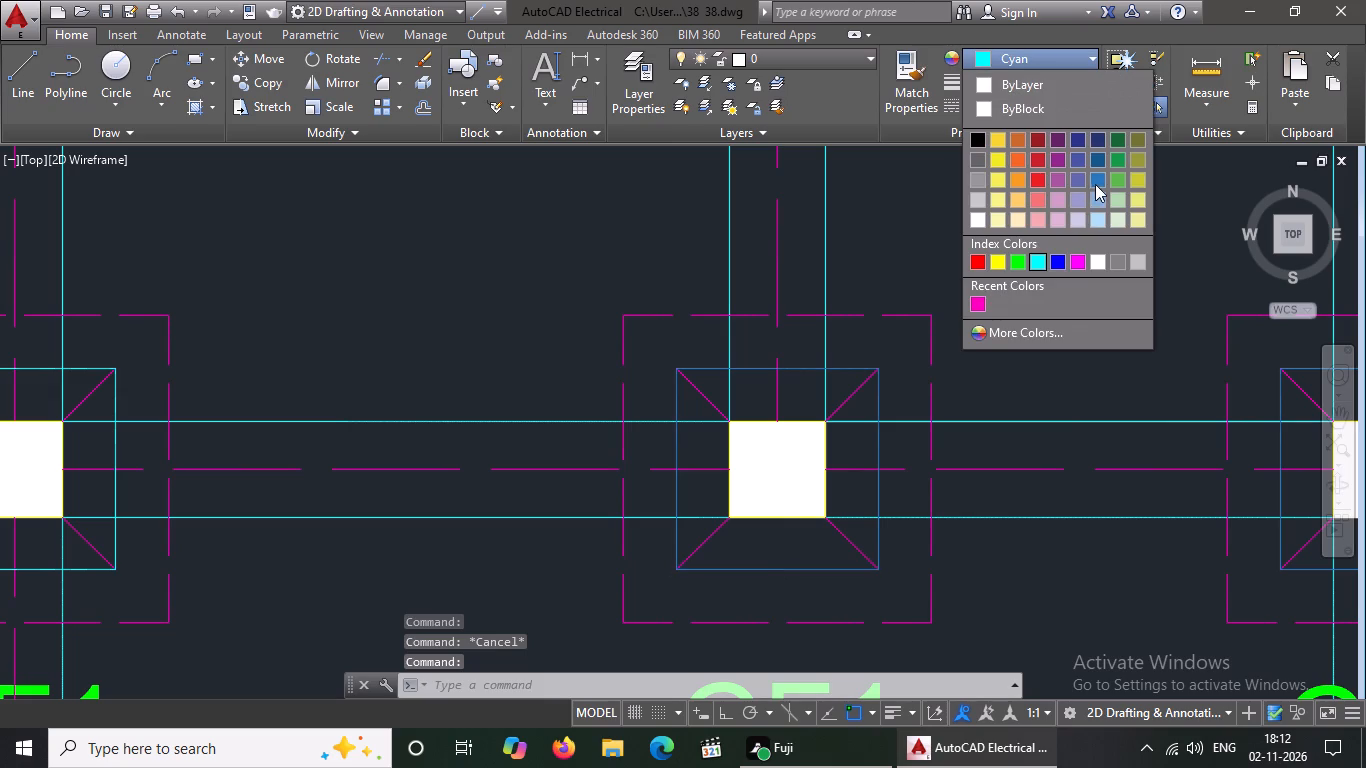
click(1097, 182)
key(Escape)
Change the top and right edges of the inner cyan square to blue 39,118,187 on the leftmost CF1 footing of the three-footing row.
scroll(779, 353, down, 4)
key(Escape)
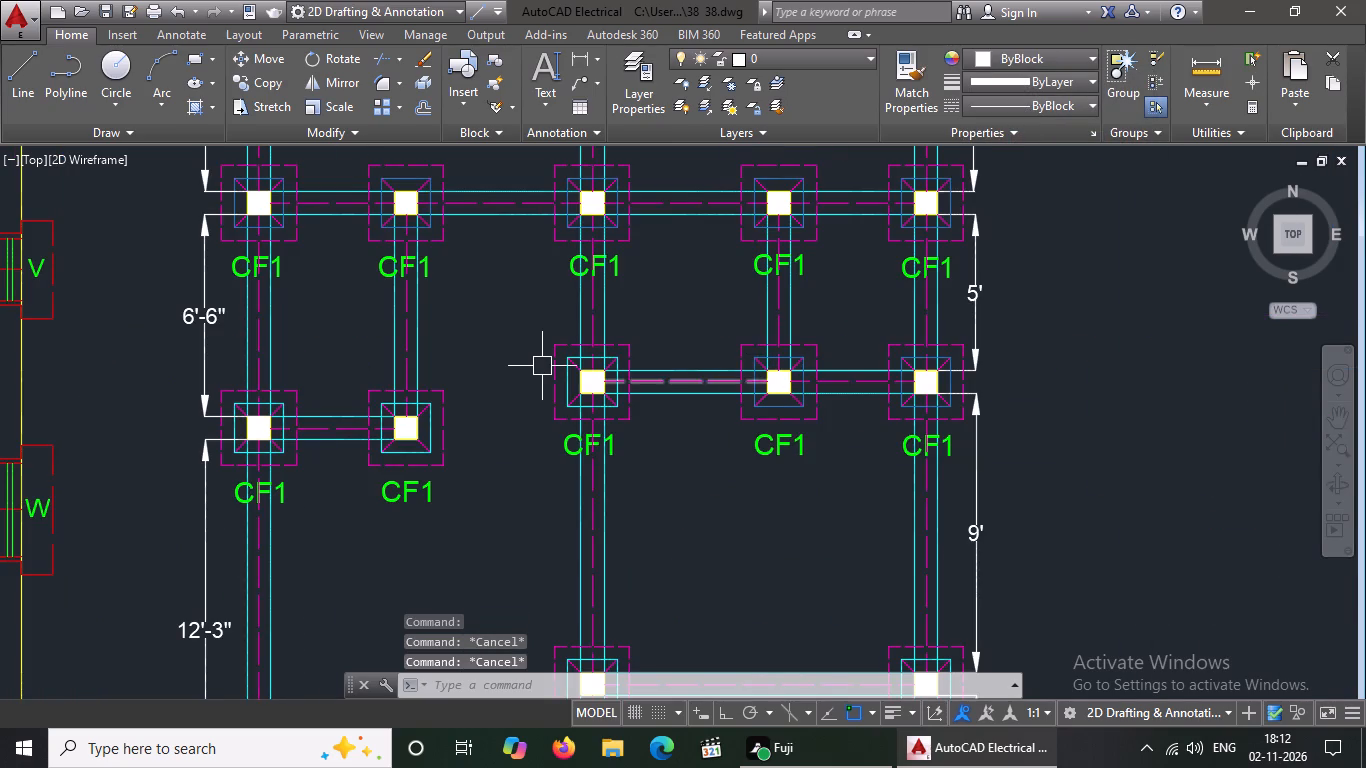
scroll(543, 365, up, 3)
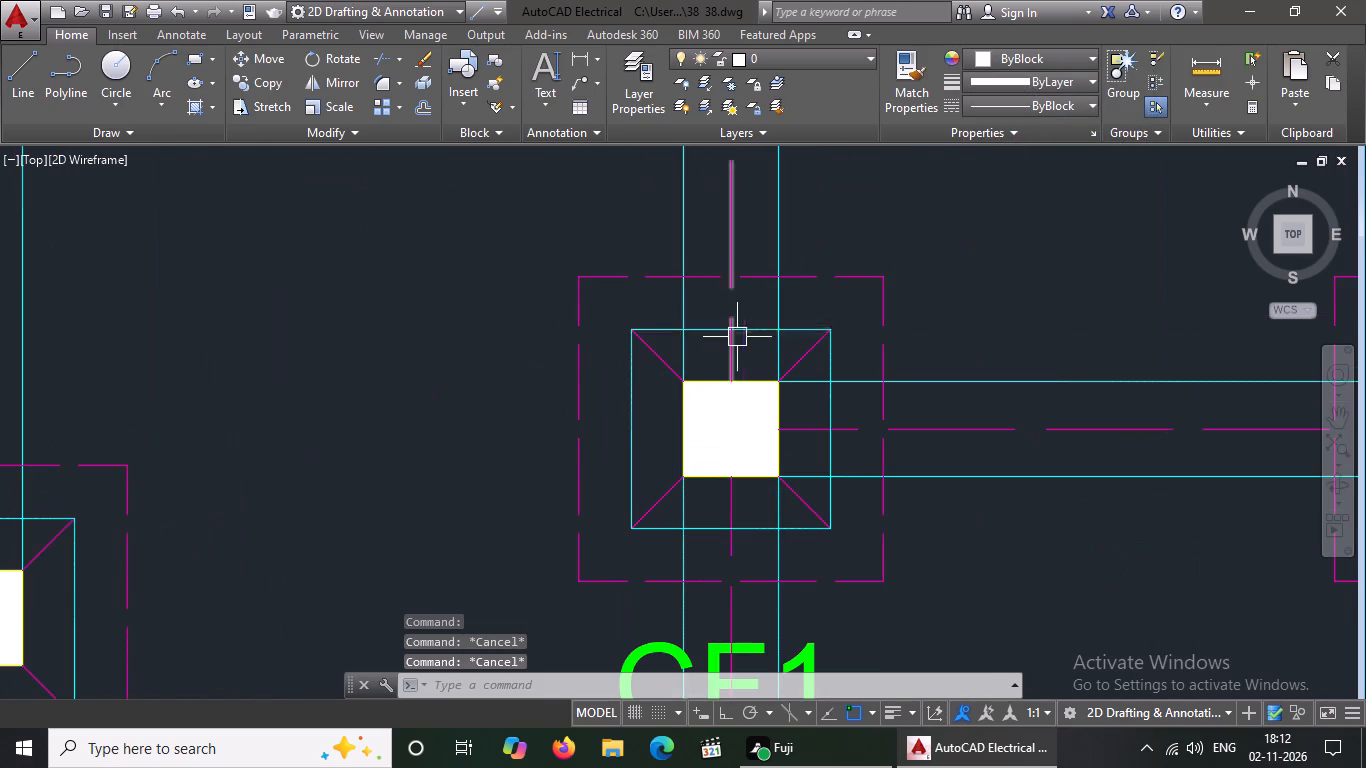
click(710, 336)
click(1068, 66)
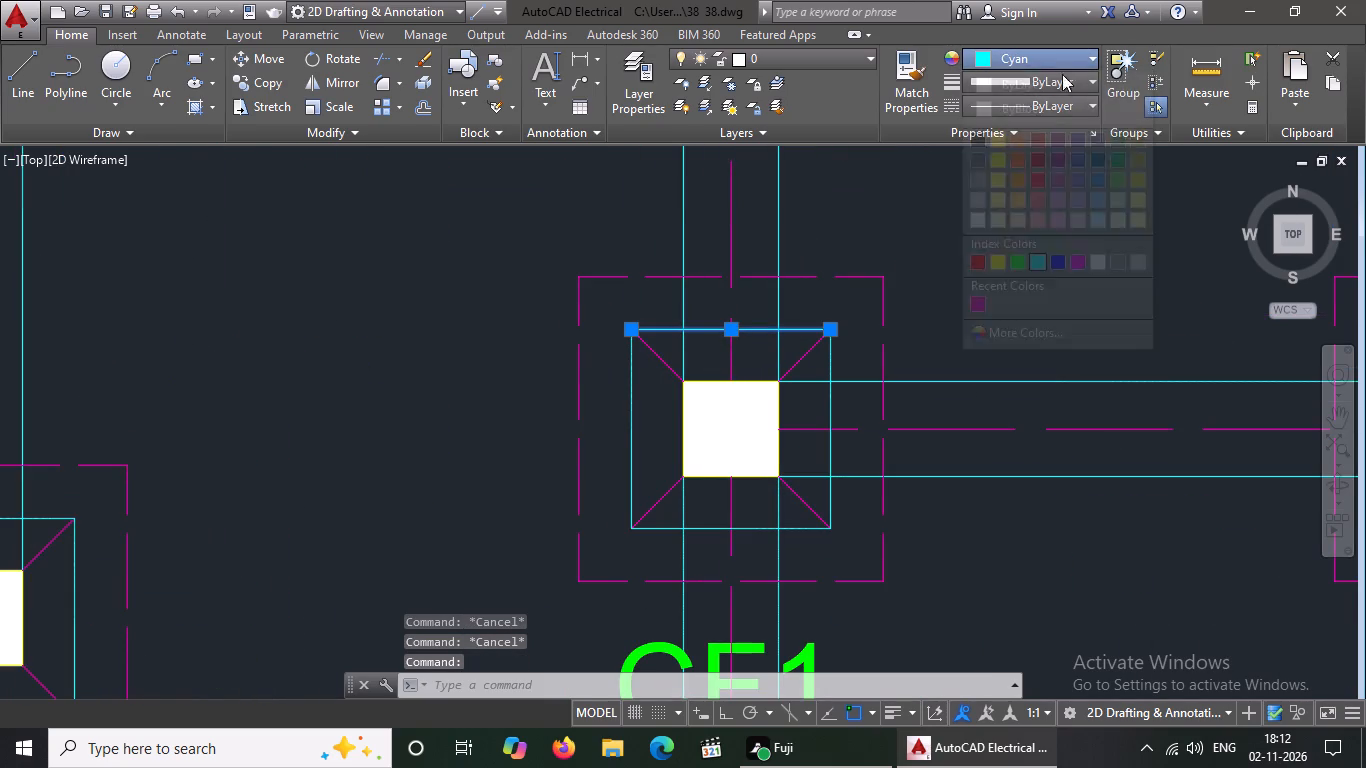
click(1102, 178)
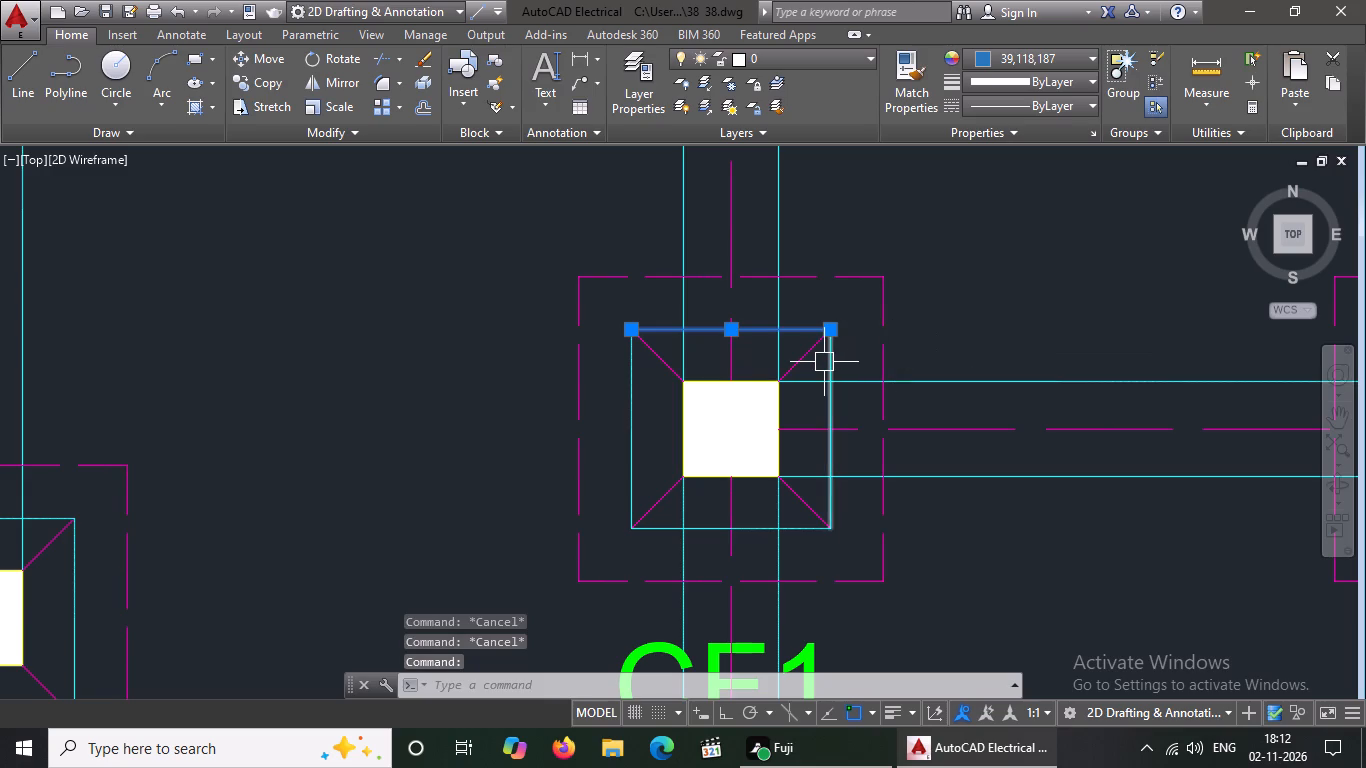
click(823, 362)
click(998, 50)
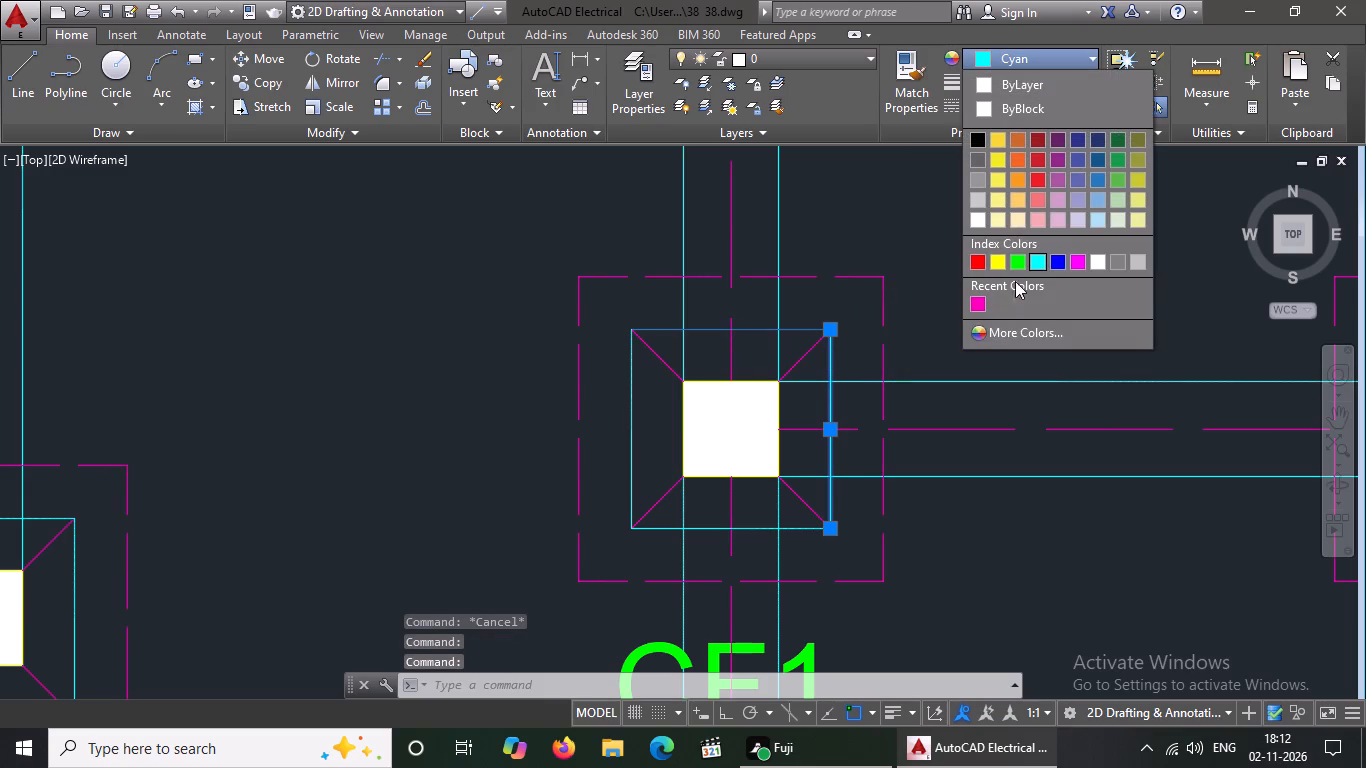
click(1101, 180)
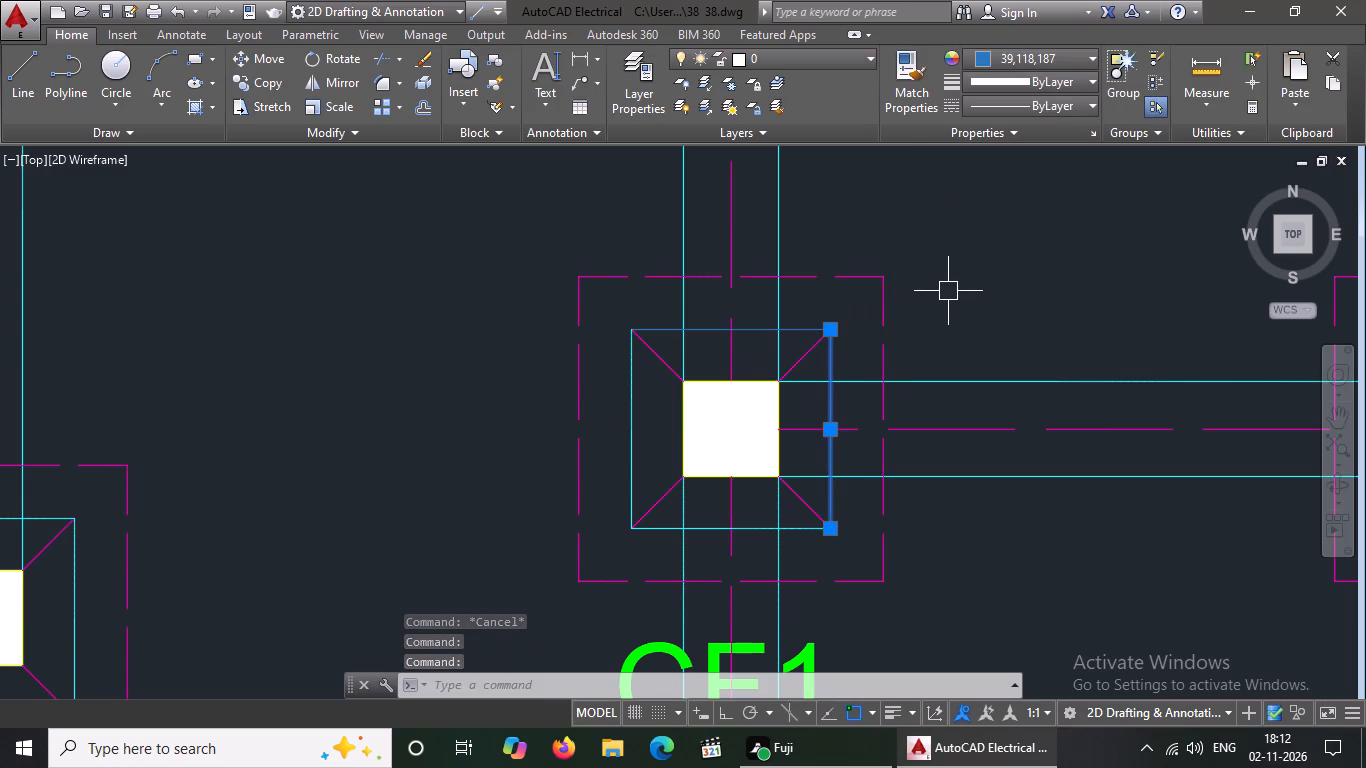
key(Escape)
Change the left and bottom edges of the three-footing row's leftmost CF1 inner square to blue 39,118,187.
scroll(948, 291, down, 4)
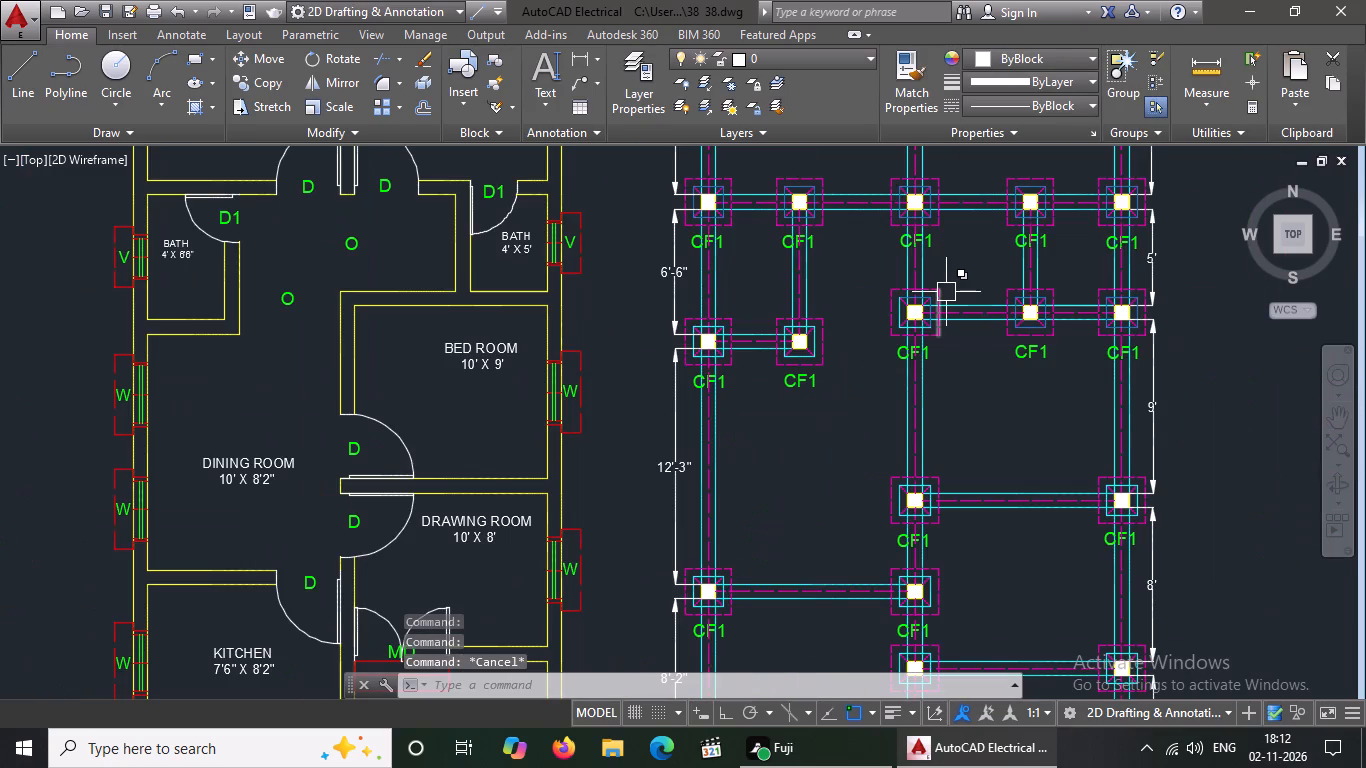
scroll(946, 291, up, 2)
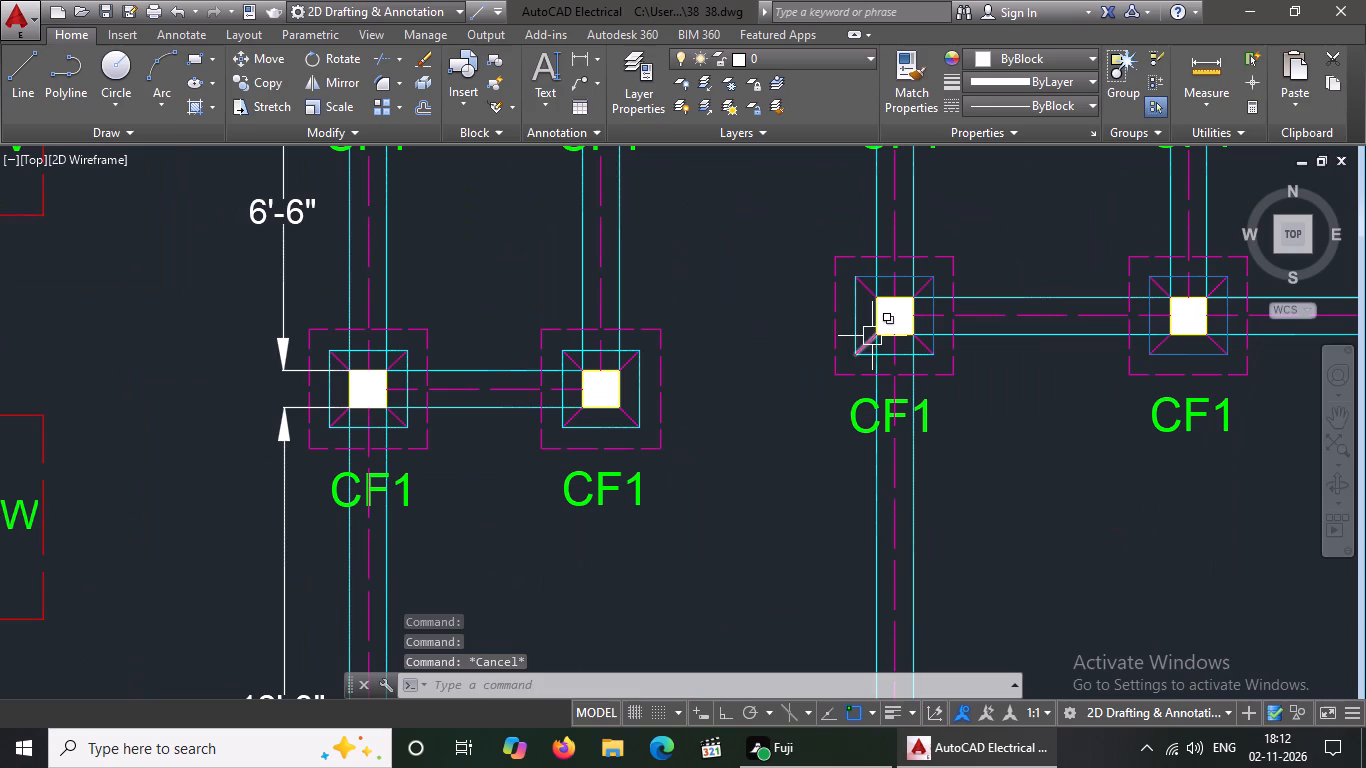
click(862, 328)
click(1005, 54)
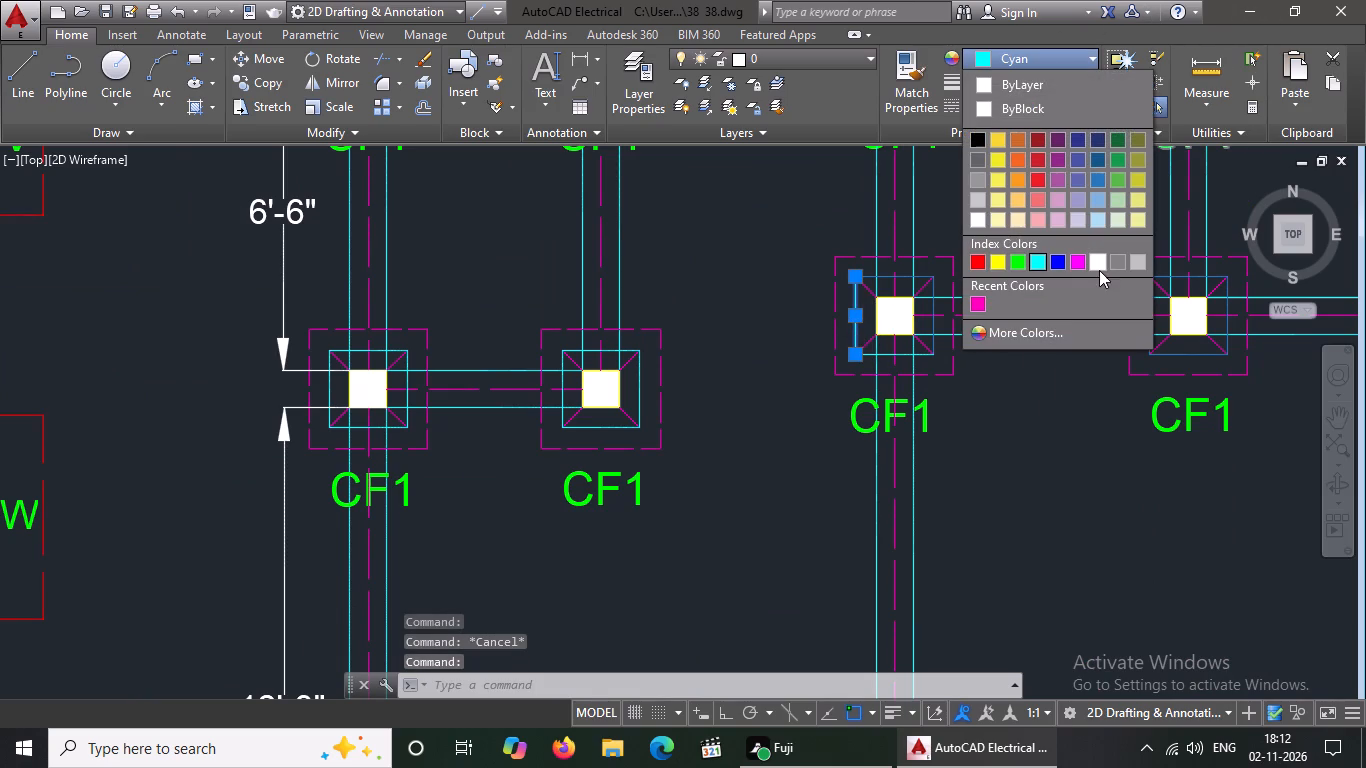
click(1097, 179)
scroll(923, 331, up, 3)
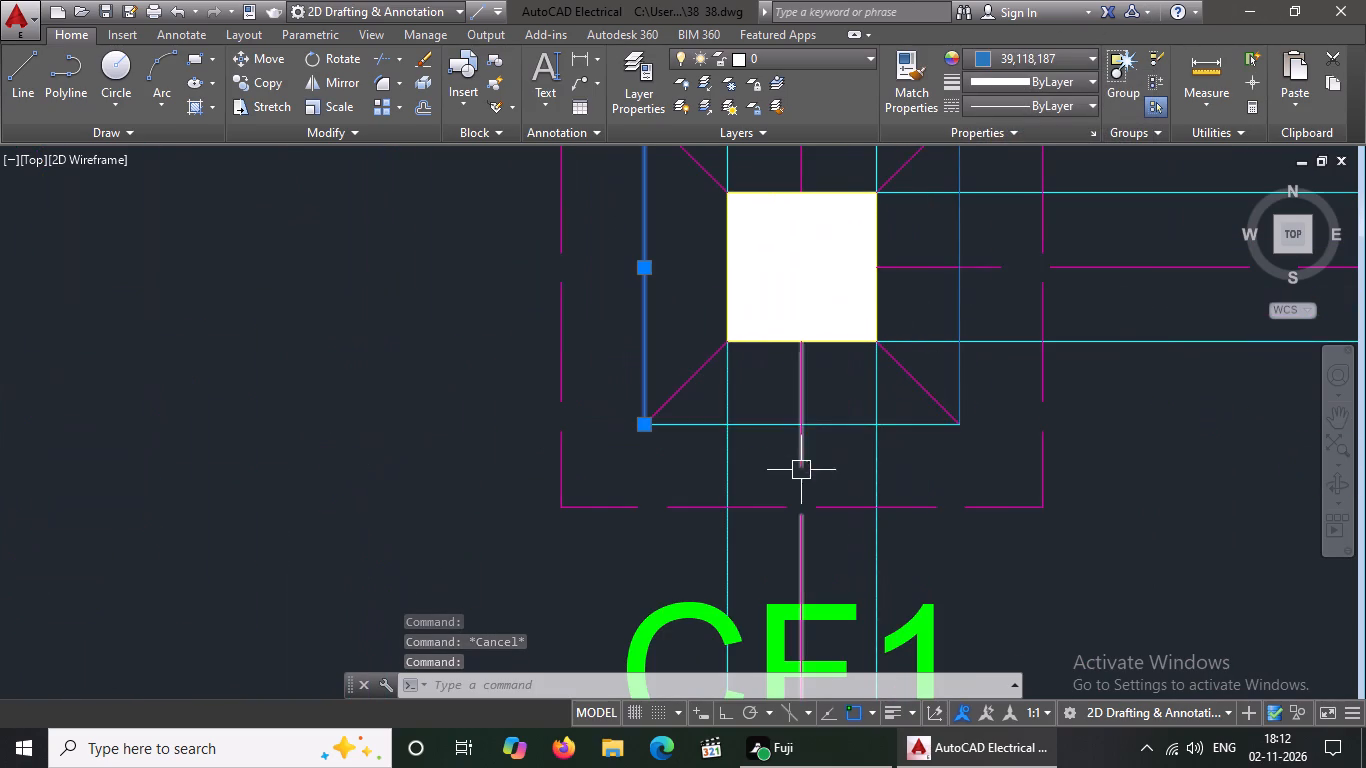
click(813, 430)
click(1045, 55)
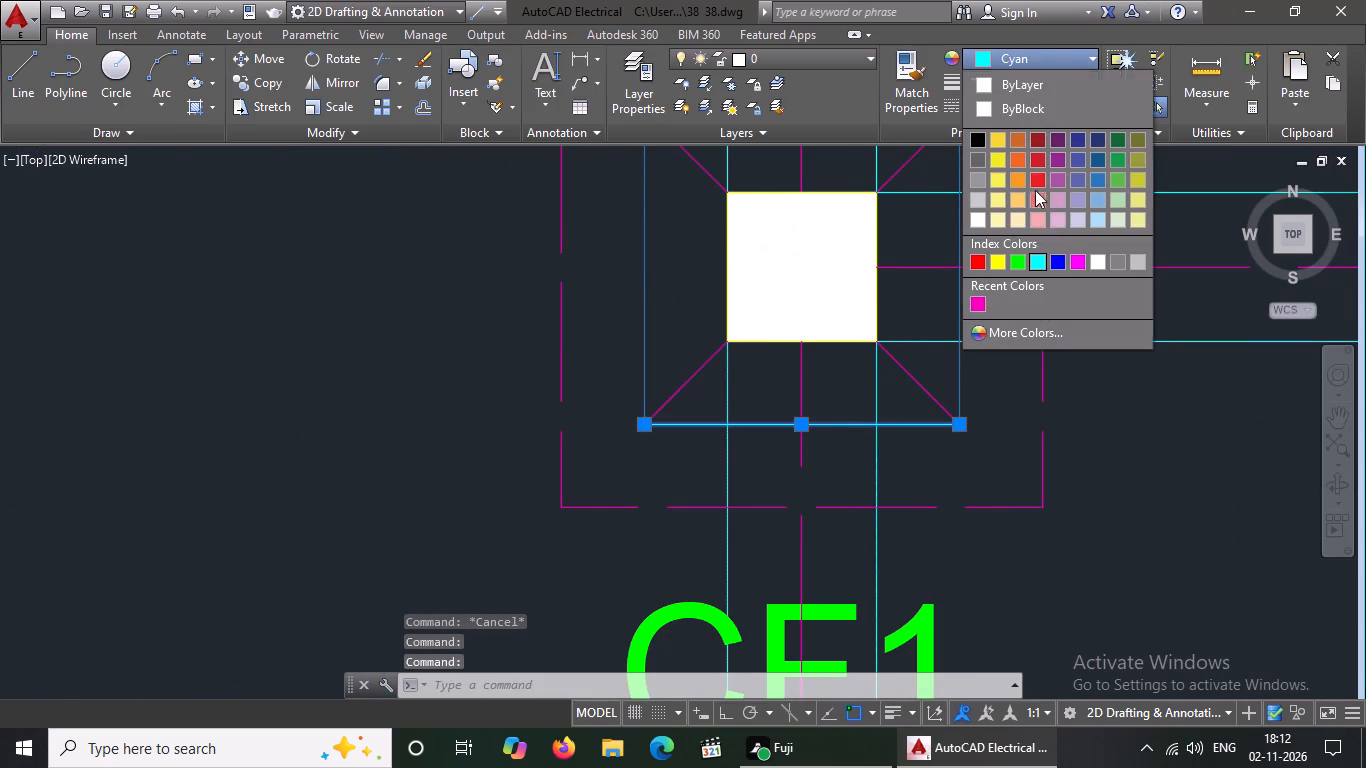
click(1097, 176)
Change the top and right edges of the inner cyan square to blue 39,118,187 on the right CF1 footing of the two-footing row below the 6'-6" span.
scroll(800, 420, down, 2)
scroll(722, 464, down, 3)
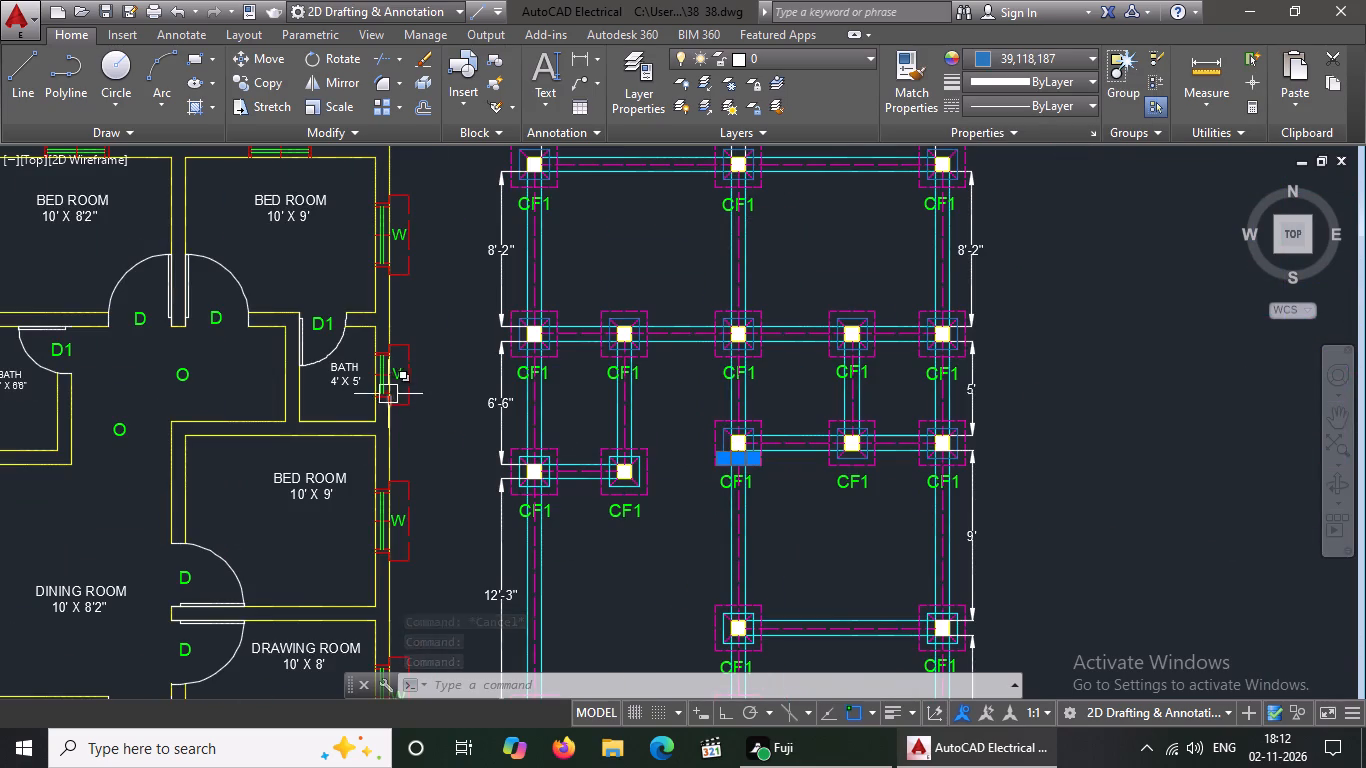
scroll(679, 474, up, 2)
scroll(551, 442, up, 2)
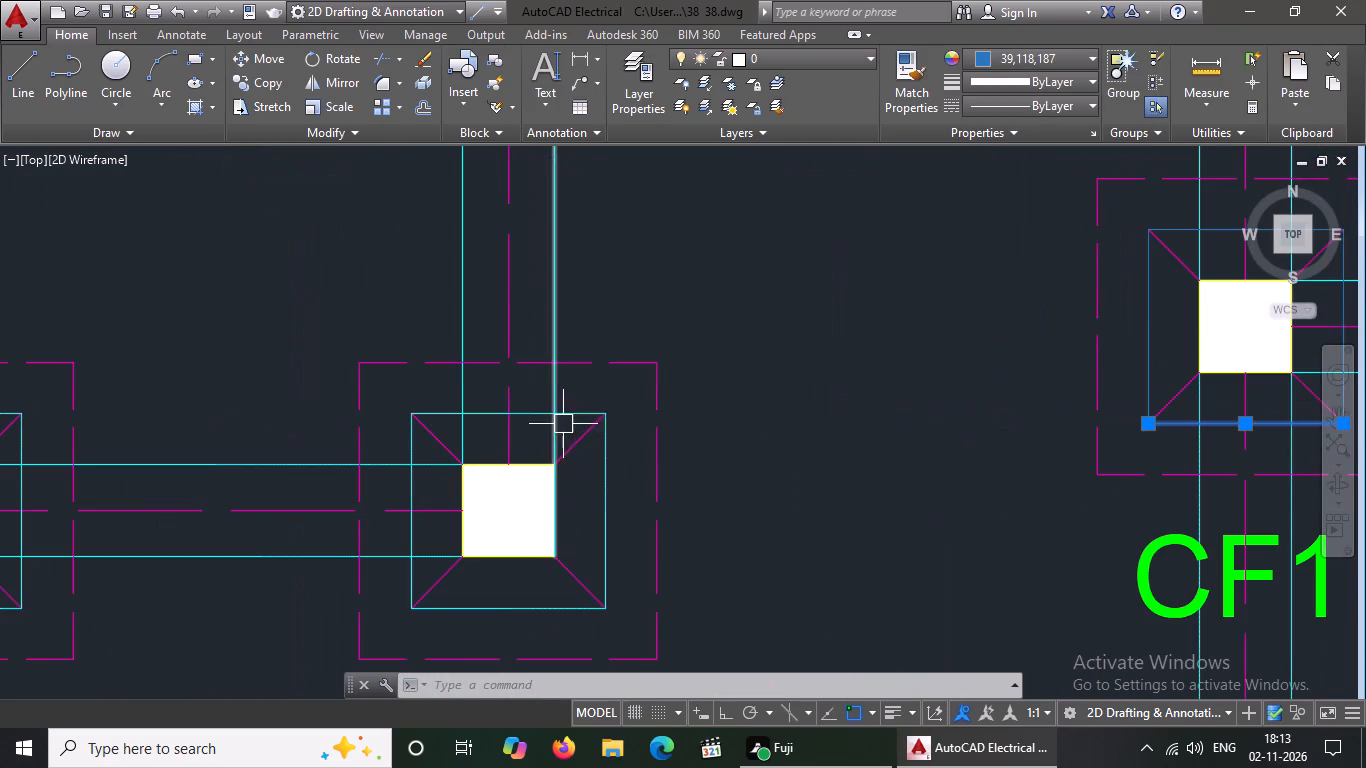
click(568, 417)
click(1034, 59)
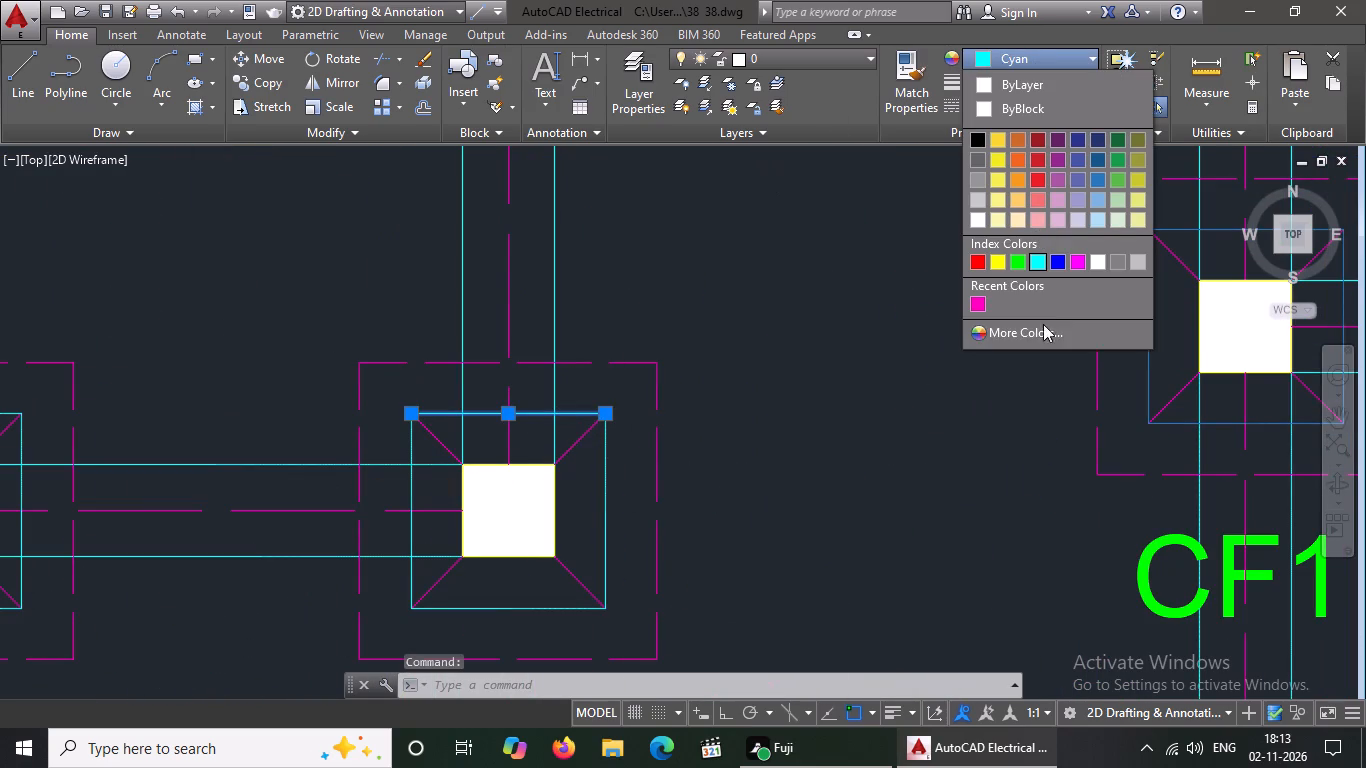
click(1099, 172)
click(606, 531)
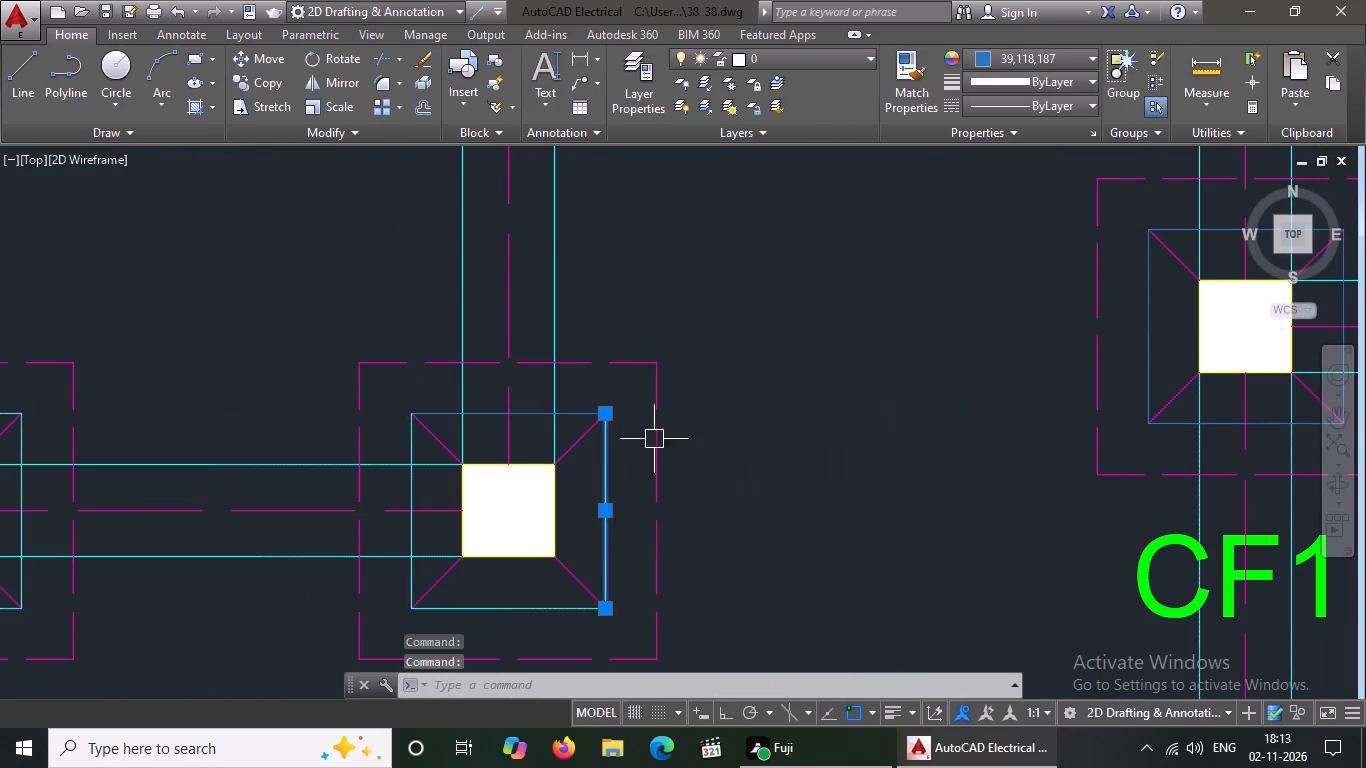
click(1029, 55)
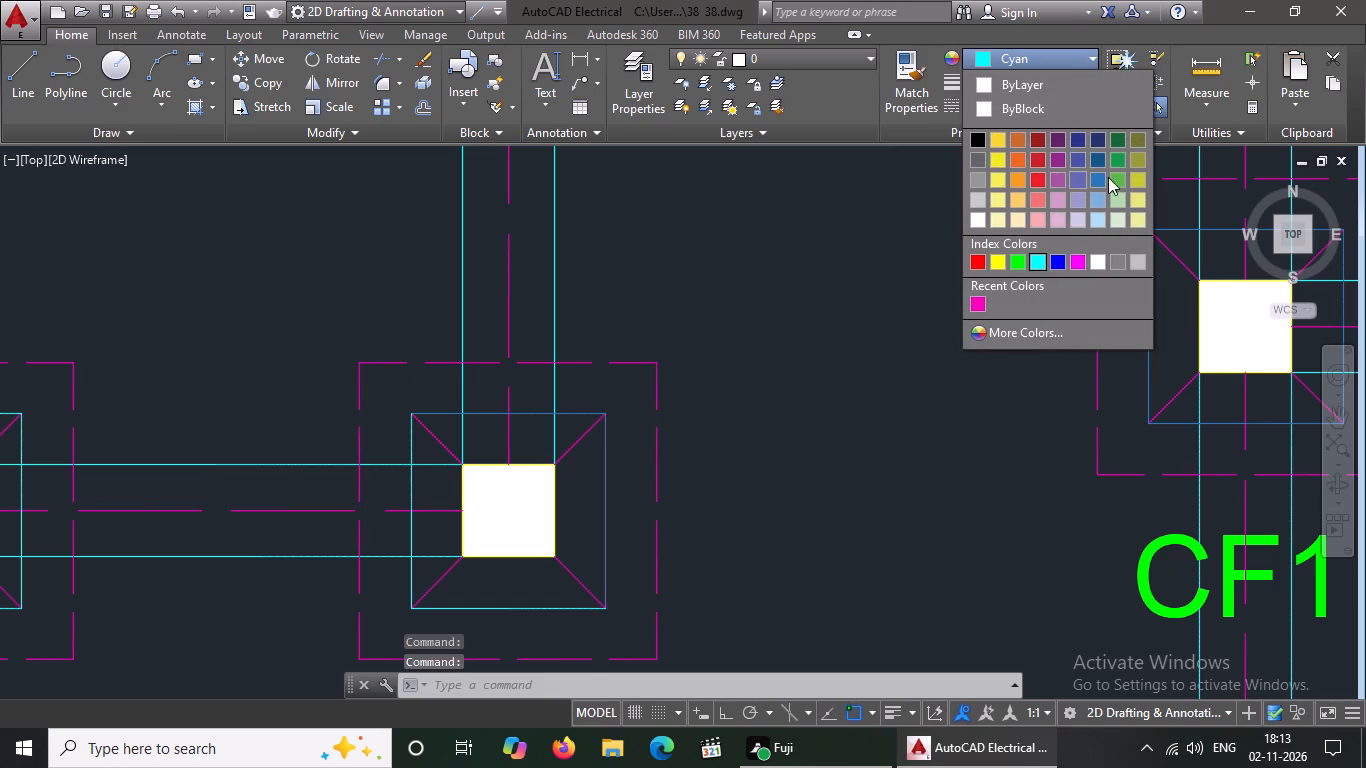
click(1099, 176)
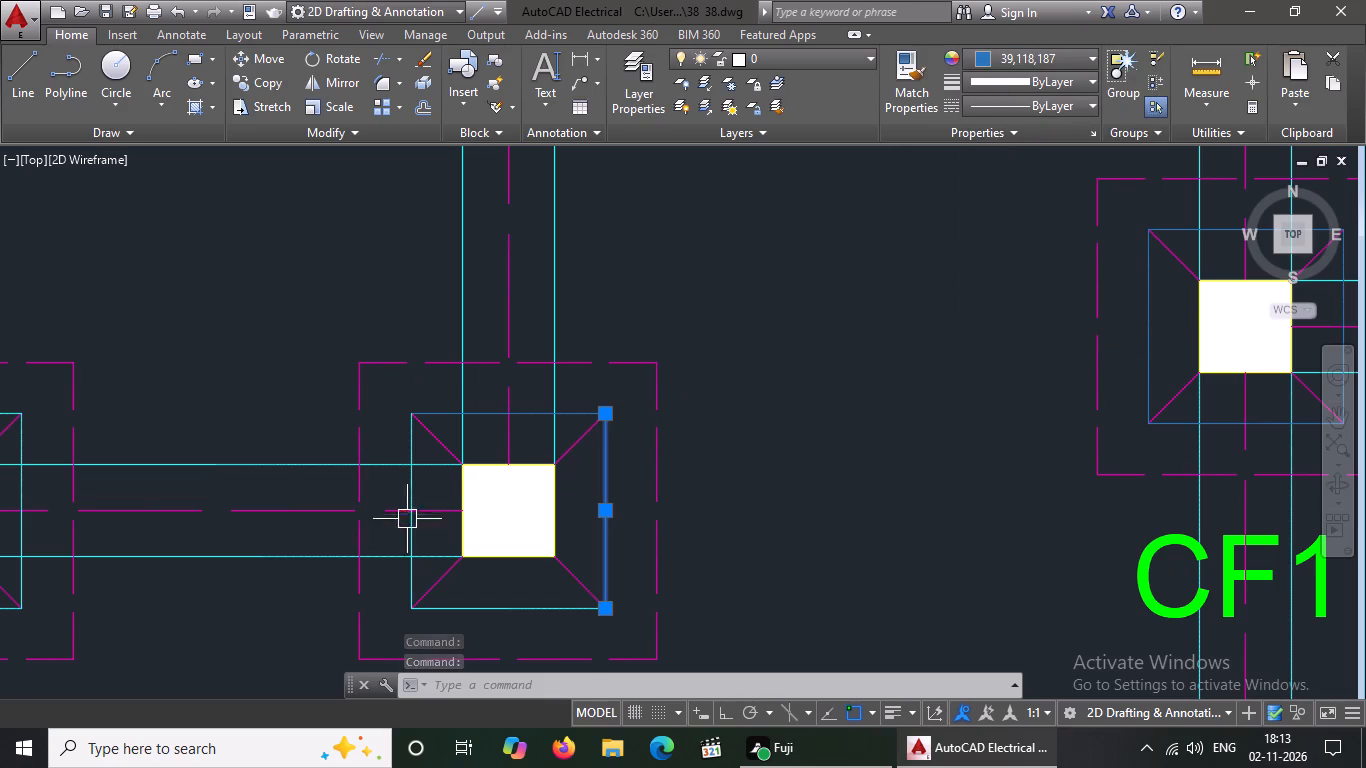
Change the left and bottom edges of that right CF1 footing's inner square to blue 39,118,187.
click(404, 484)
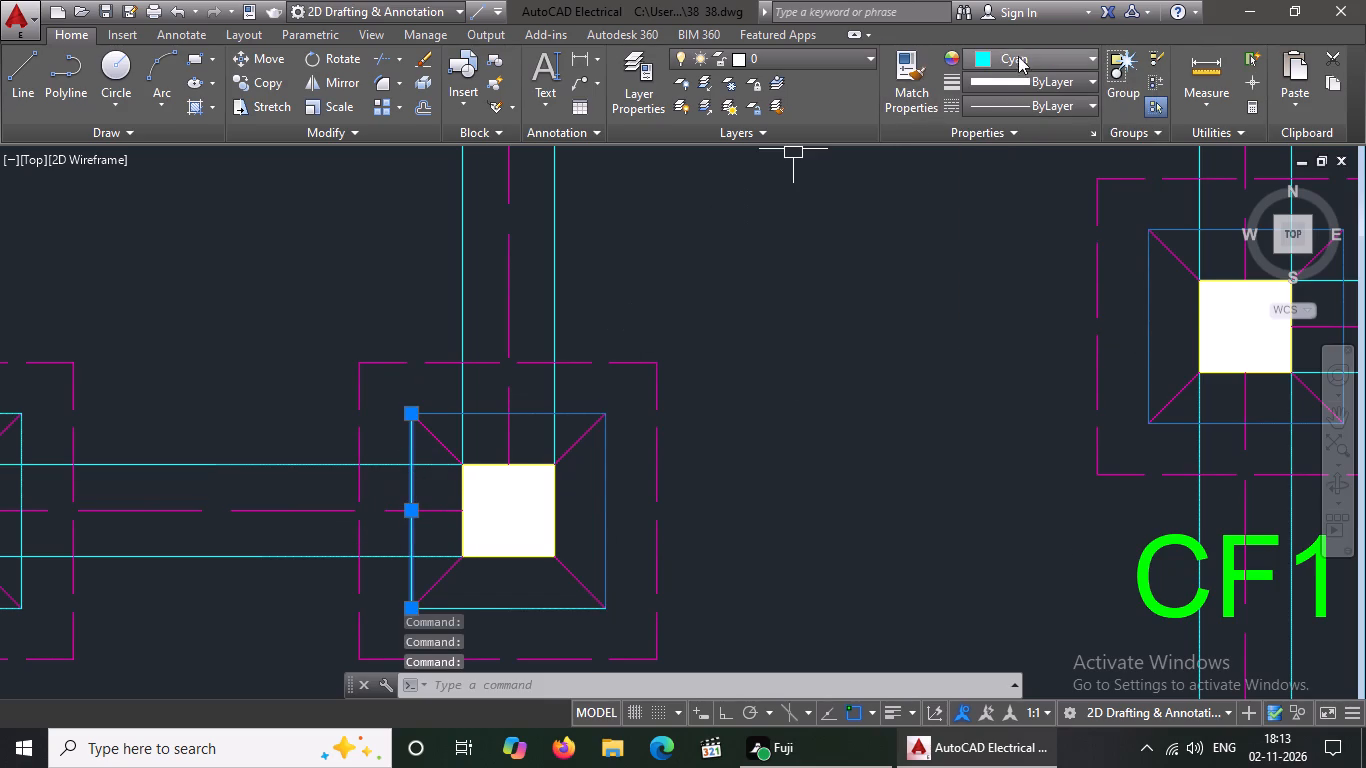
click(1018, 55)
click(1091, 179)
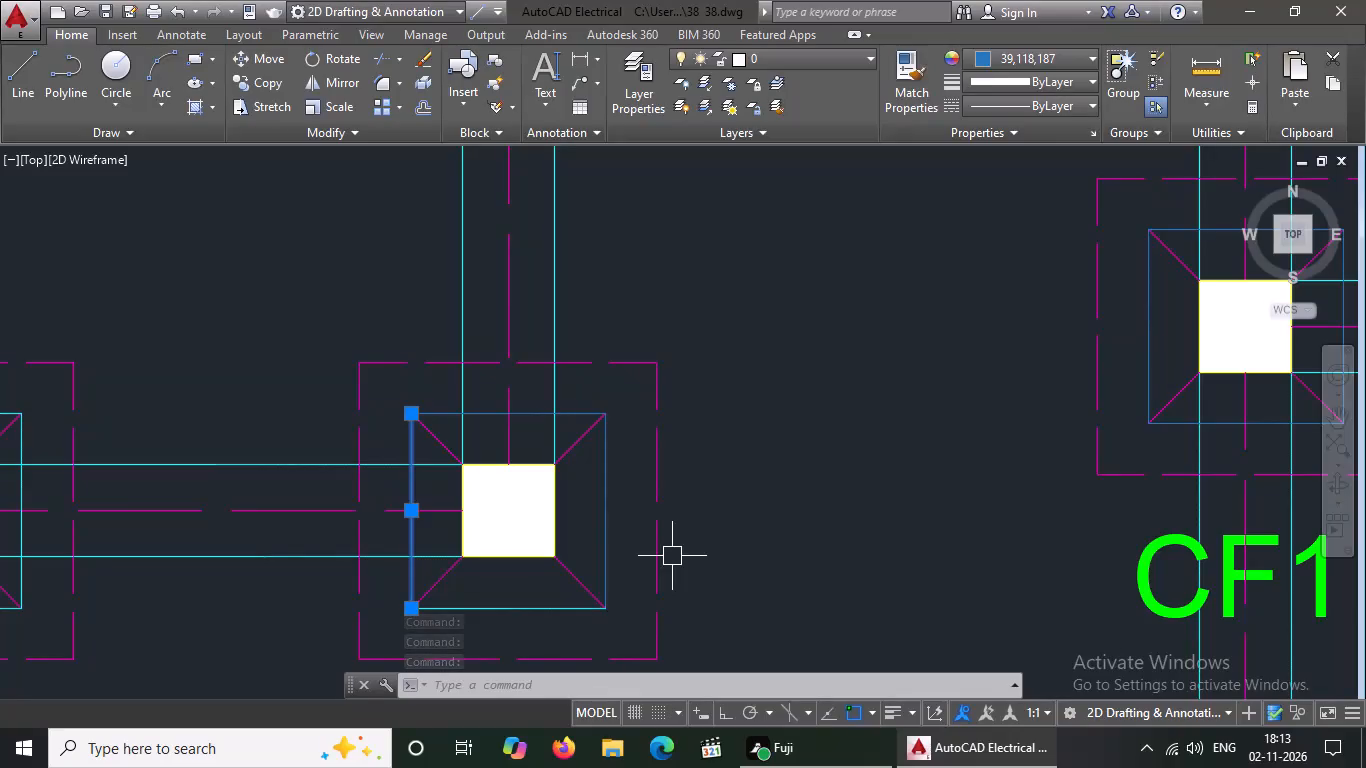
key(Escape)
click(495, 610)
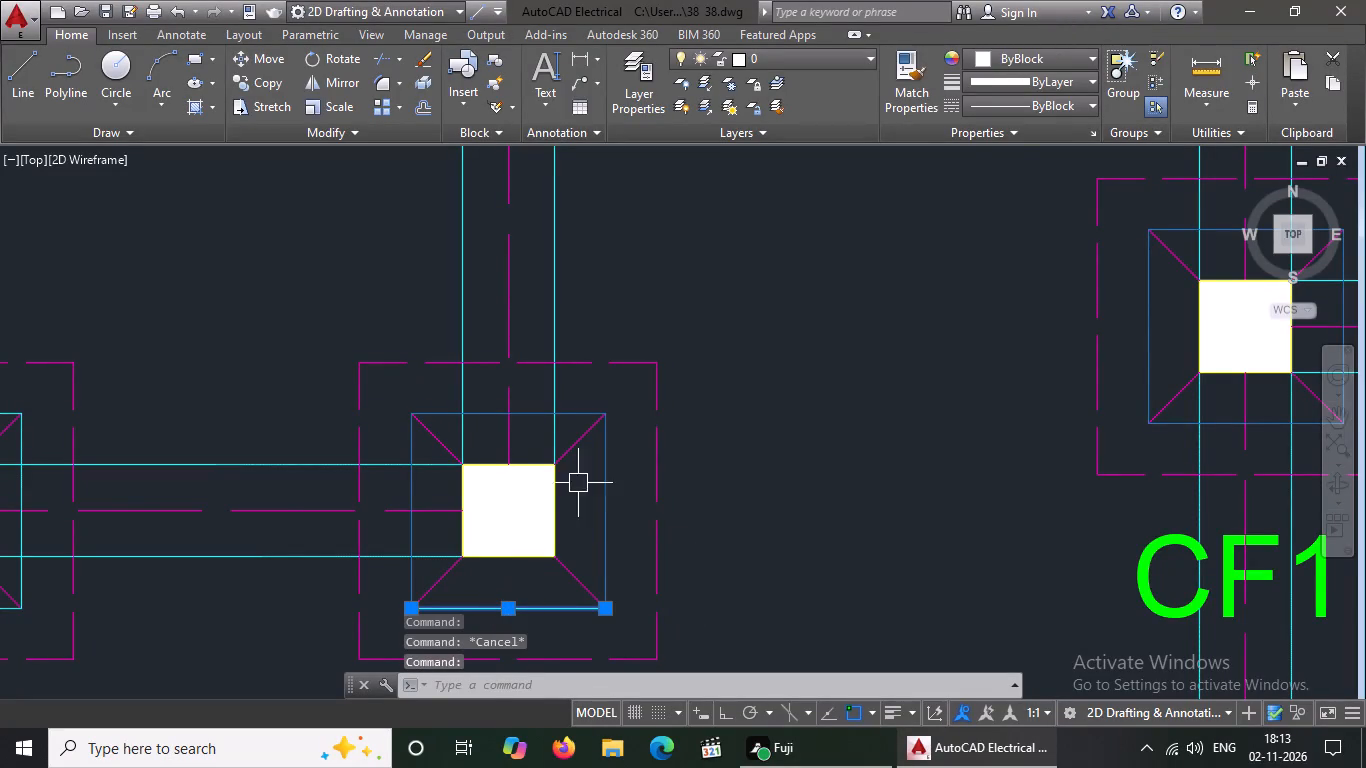
click(1031, 54)
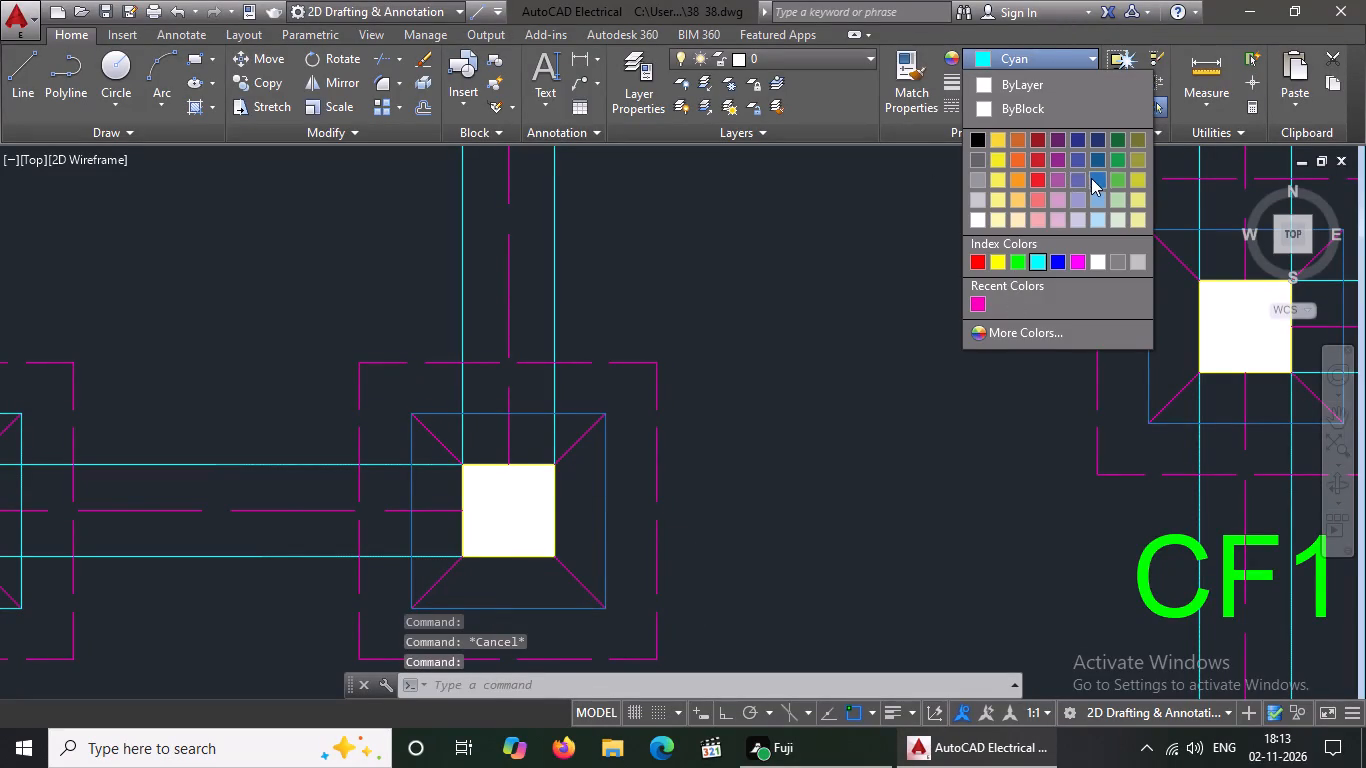
click(1091, 177)
key(Escape)
Change the top and right edges of the inner cyan square to blue 39,118,187 on the left CF1 footing of the same two-footing row.
scroll(495, 464, down, 2)
scroll(301, 467, up, 2)
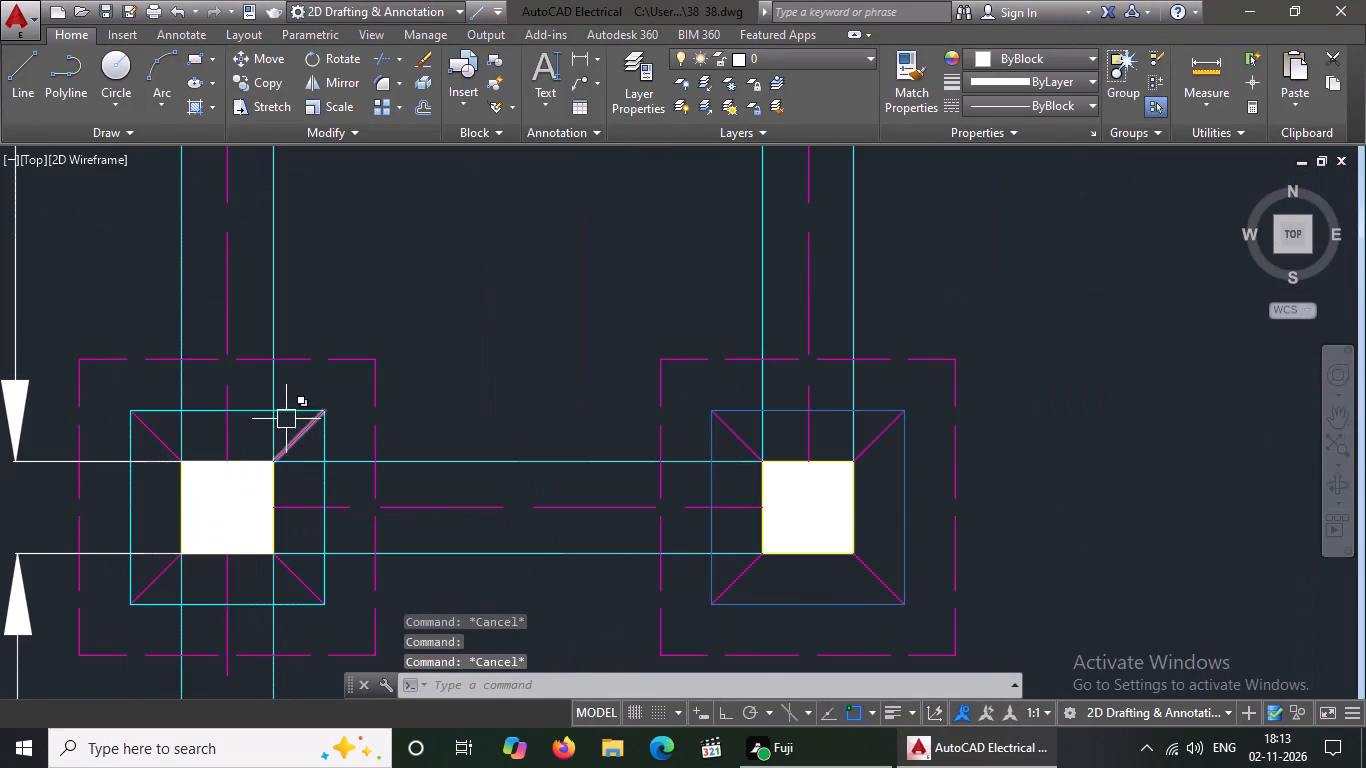
click(286, 420)
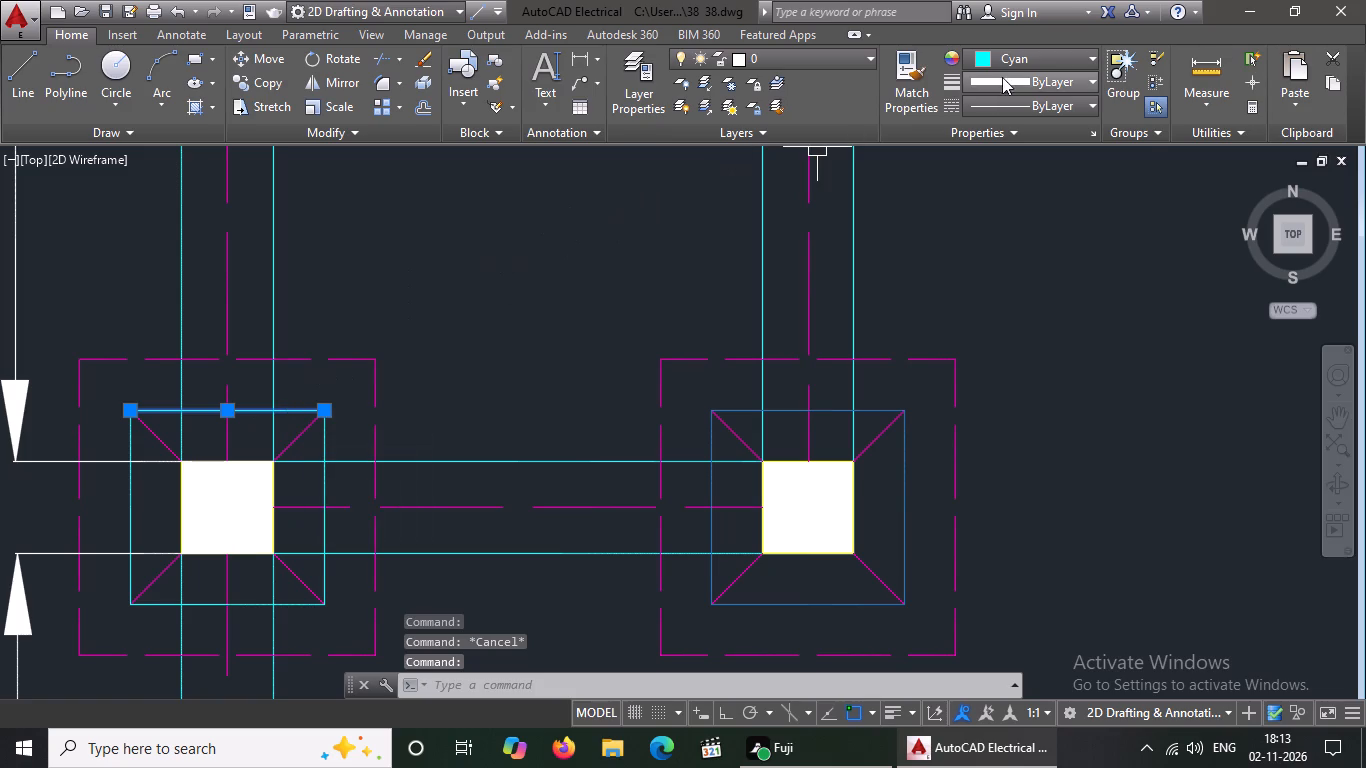
click(1009, 58)
click(1100, 179)
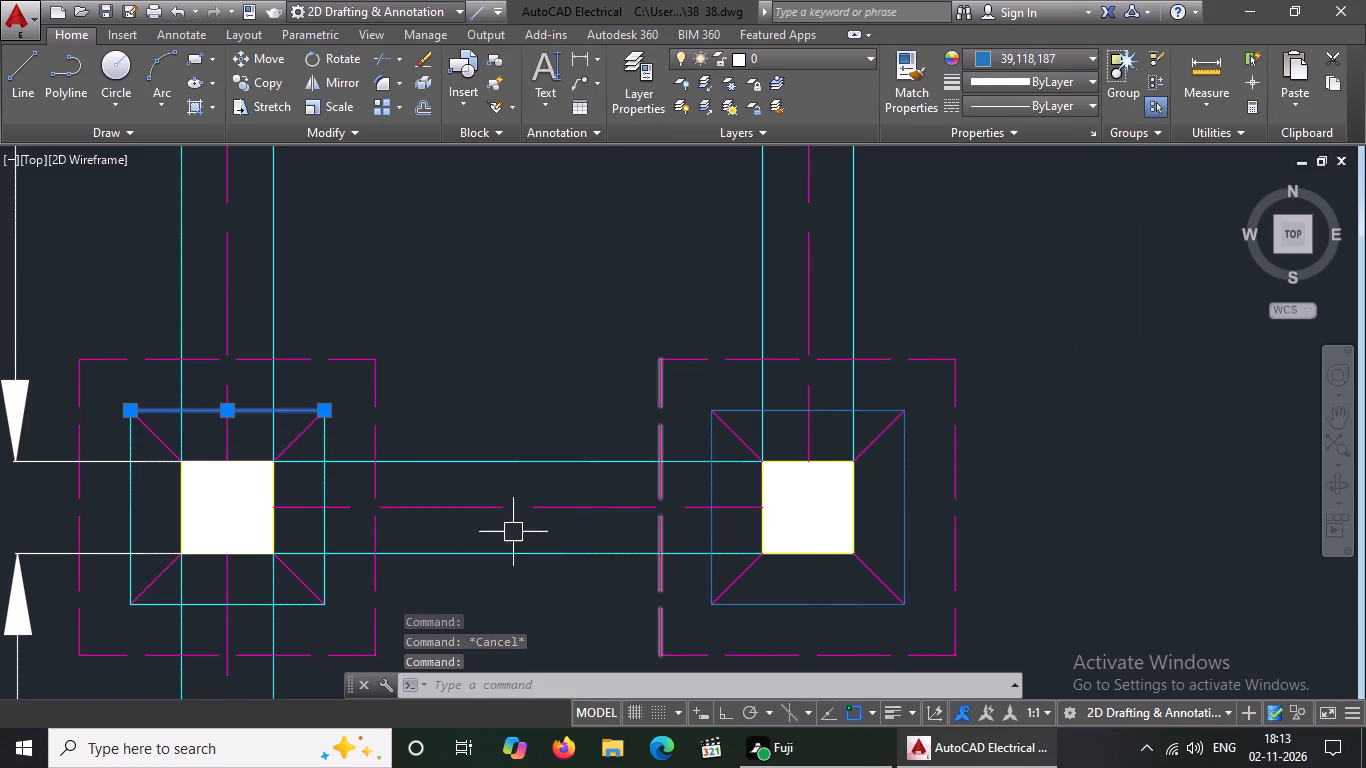
key(Escape)
click(326, 521)
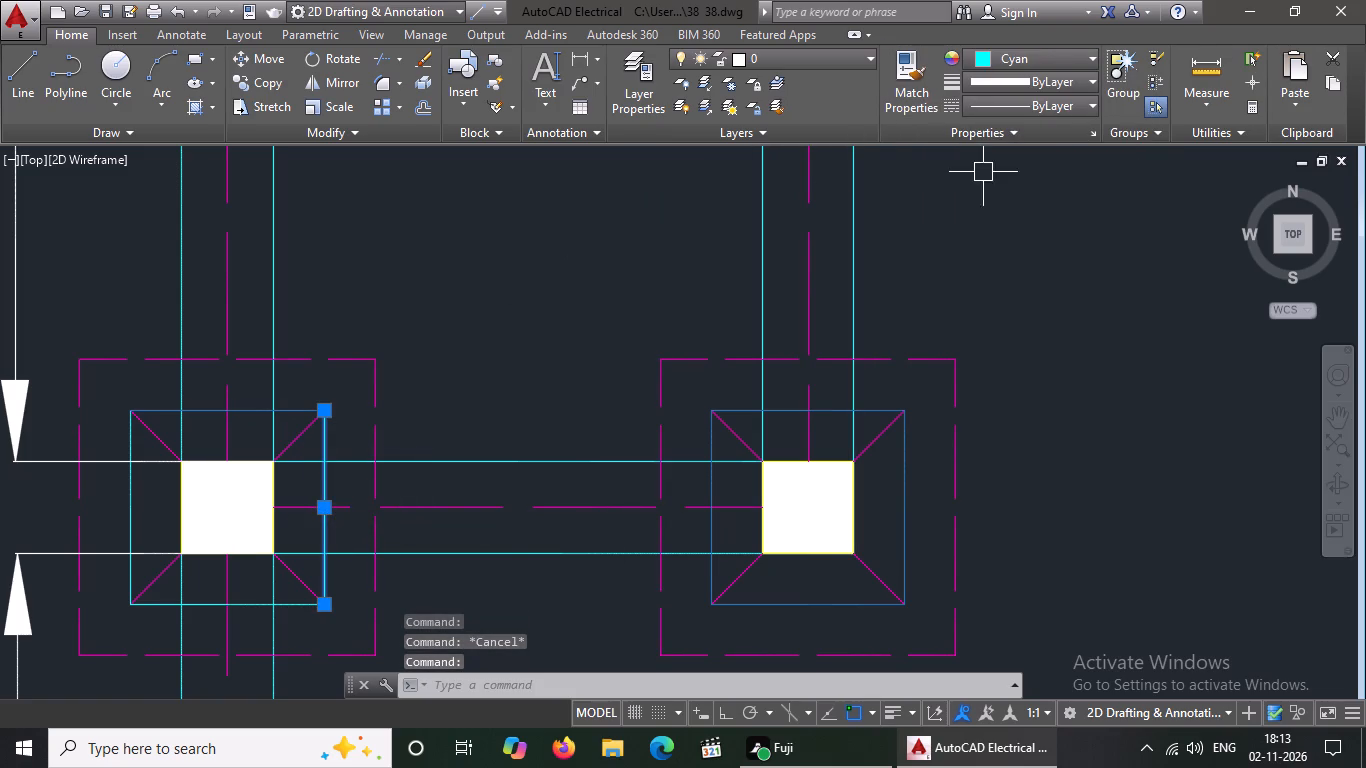
click(1045, 55)
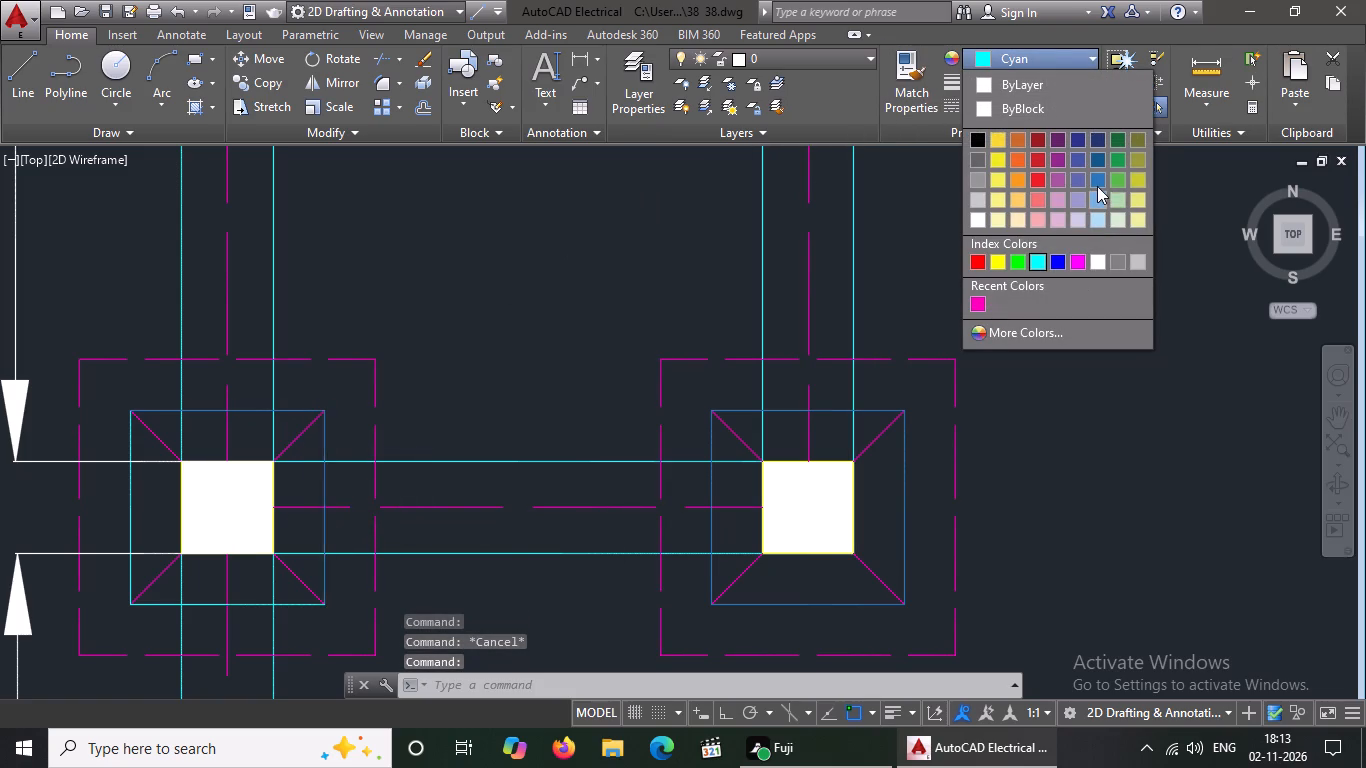
click(1097, 183)
key(Escape)
Change the left and bottom edges of the two-footing row's left CF1 inner square to blue 39,118,187.
click(134, 492)
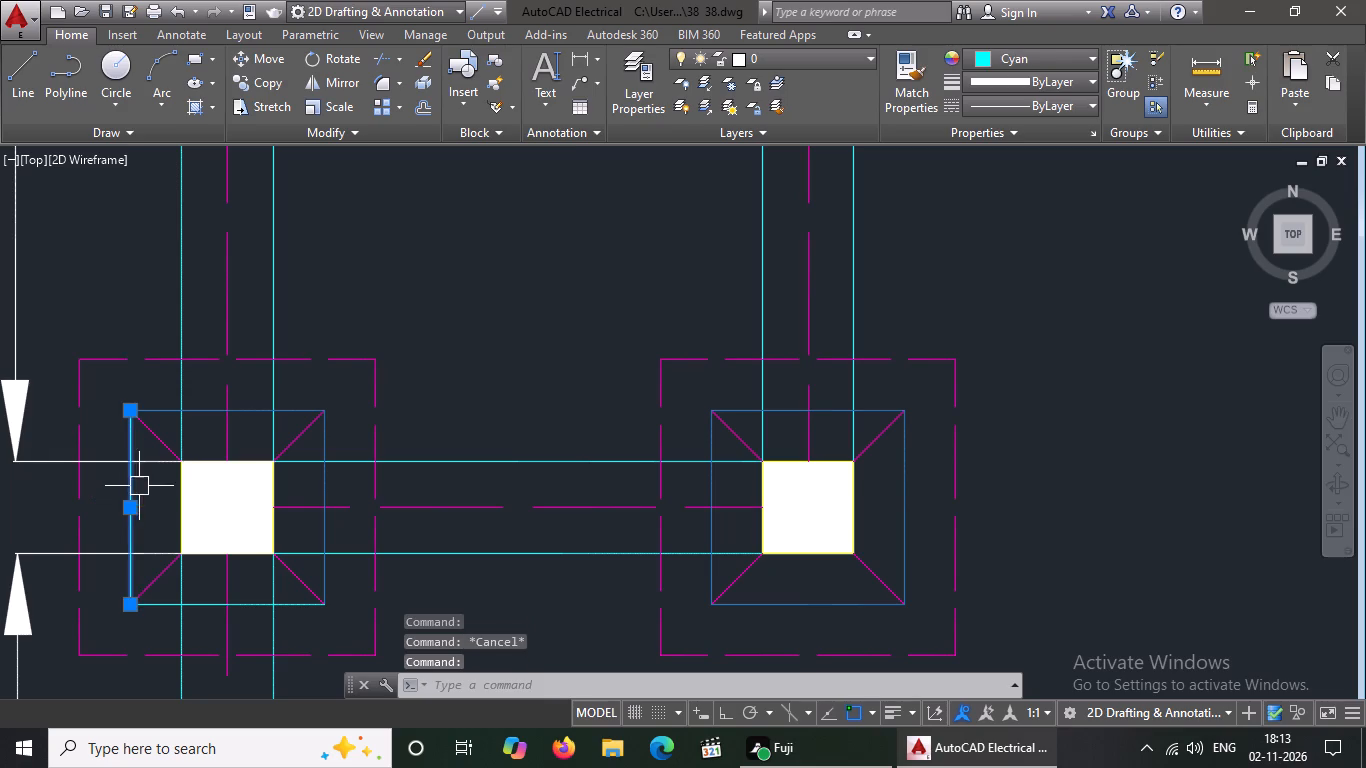
click(1018, 56)
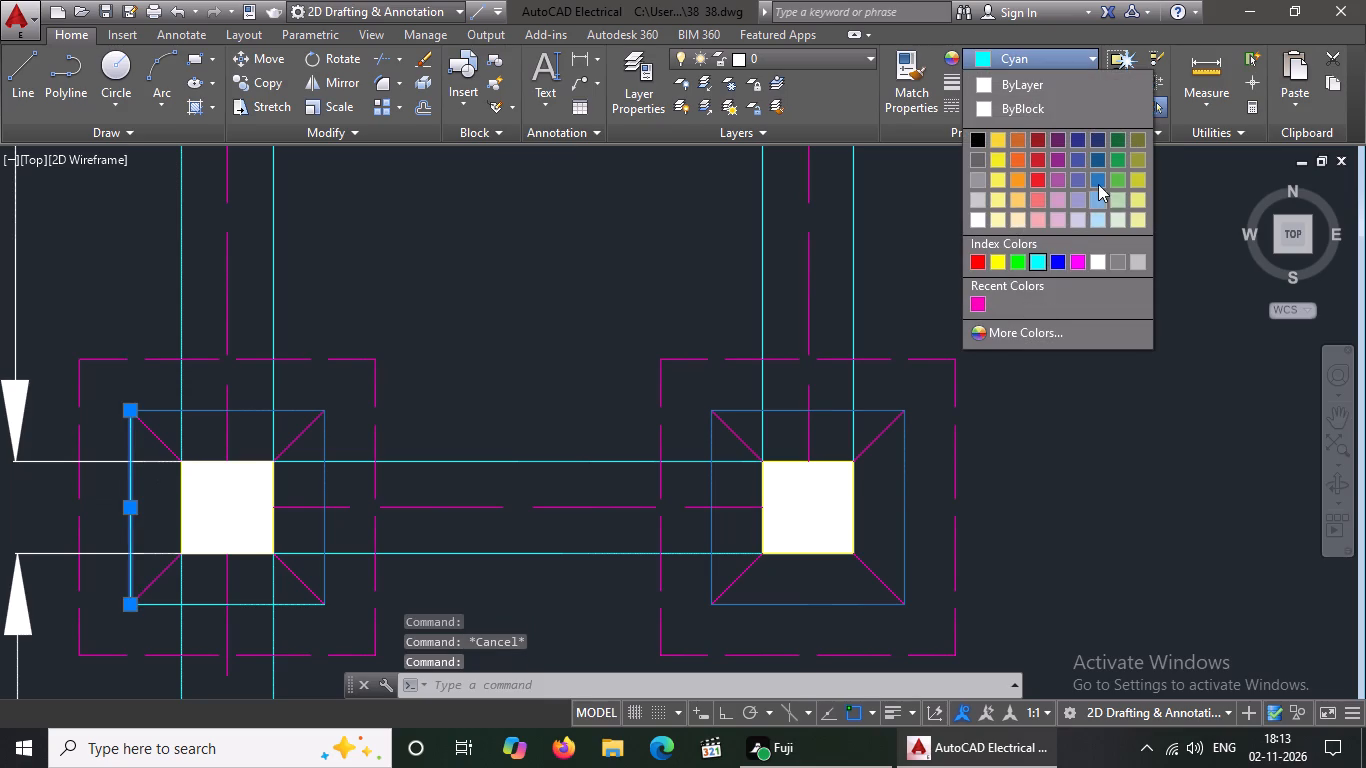
click(1099, 179)
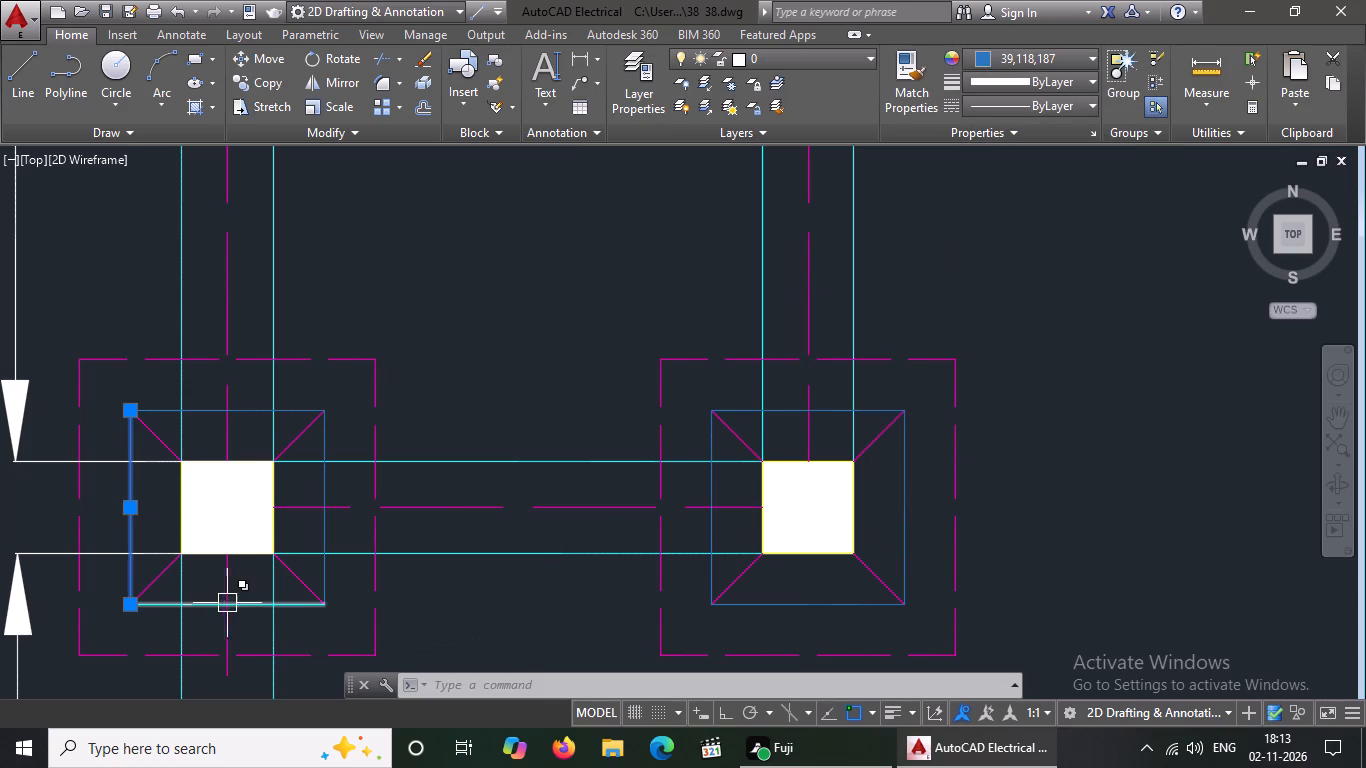
click(198, 605)
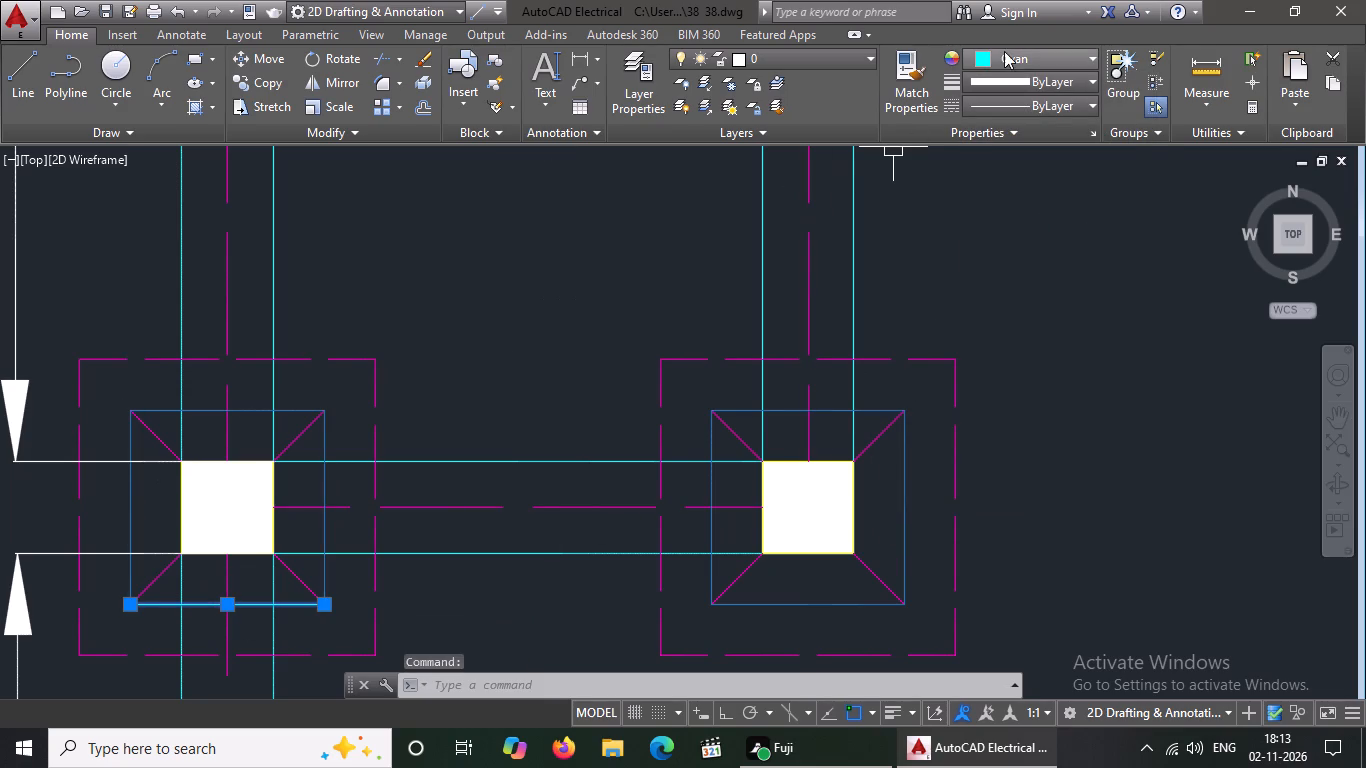
click(1004, 51)
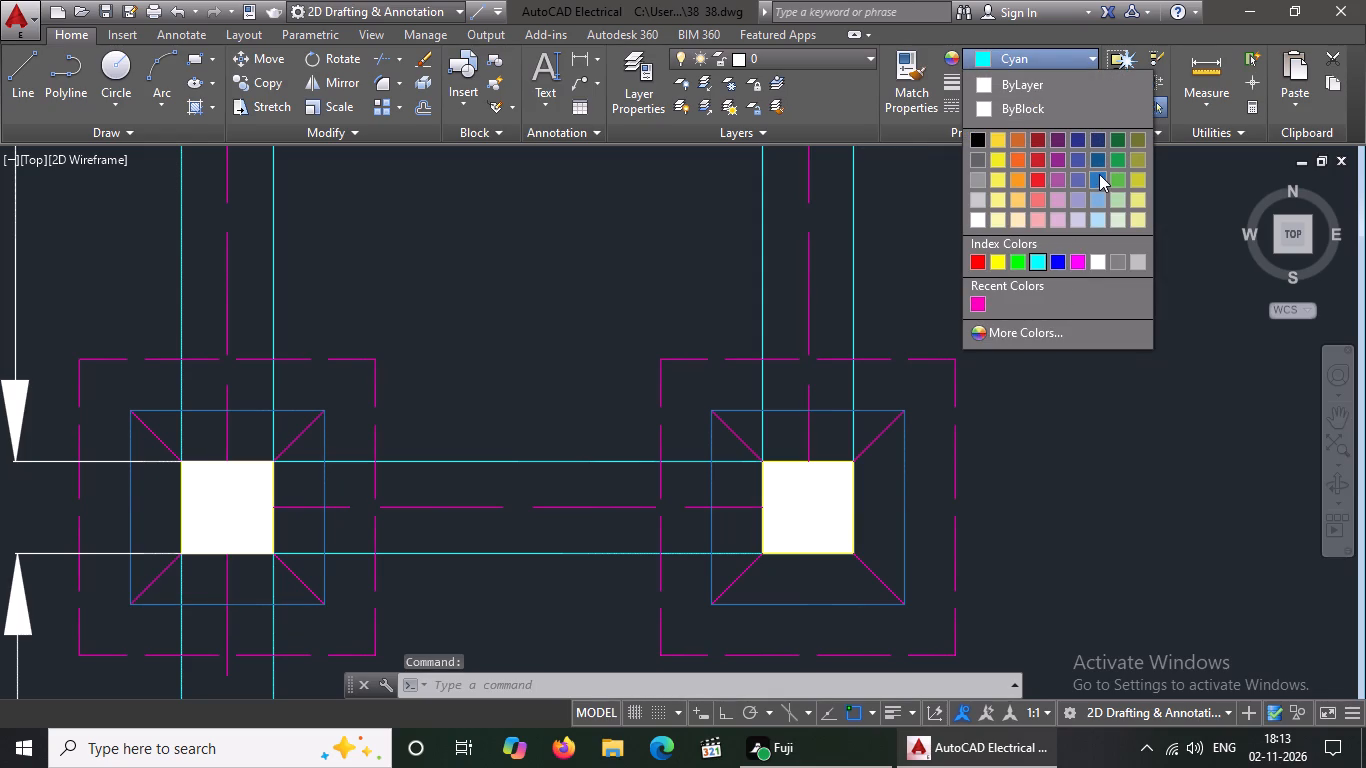
click(1099, 174)
key(Escape)
key(Escape)
Examine the lower part of the column footing plan for CF1 footings whose inner squares are still cyan.
scroll(471, 445, down, 4)
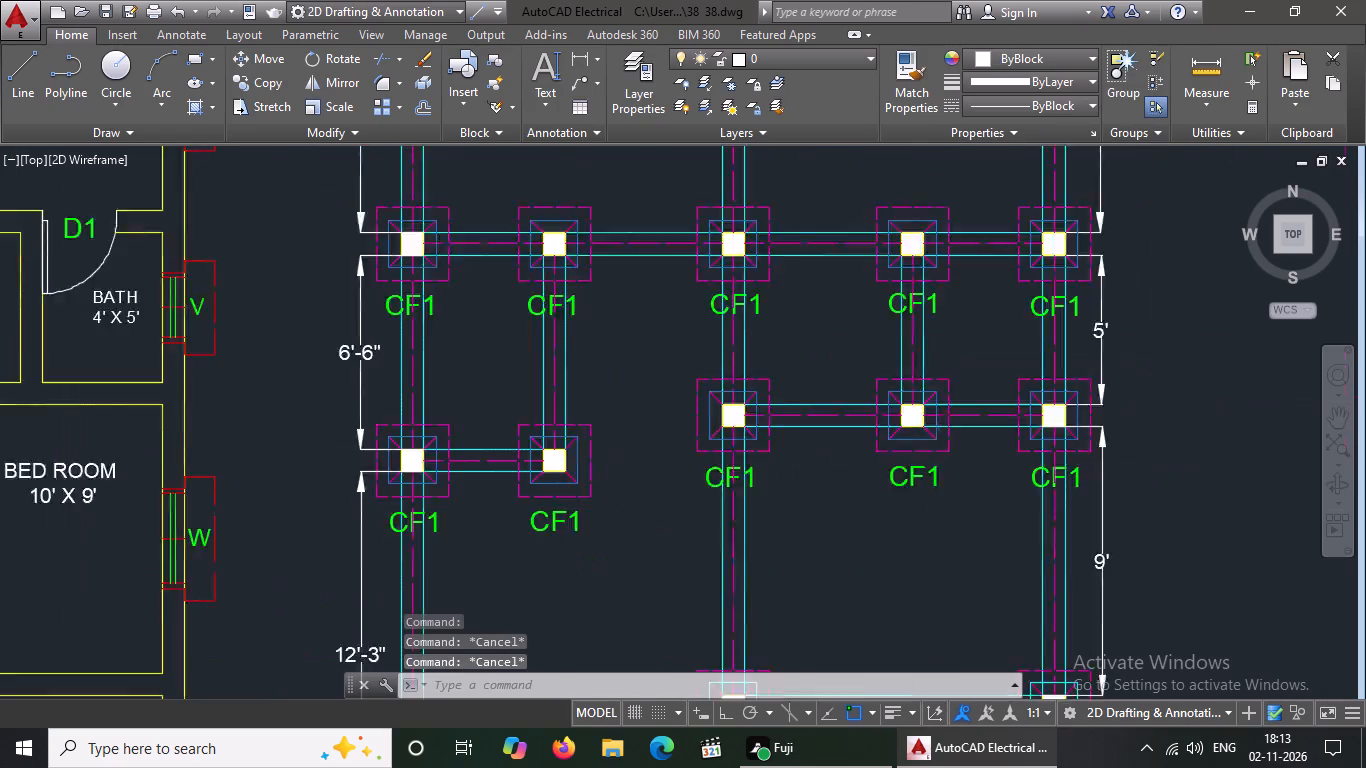
scroll(483, 413, down, 3)
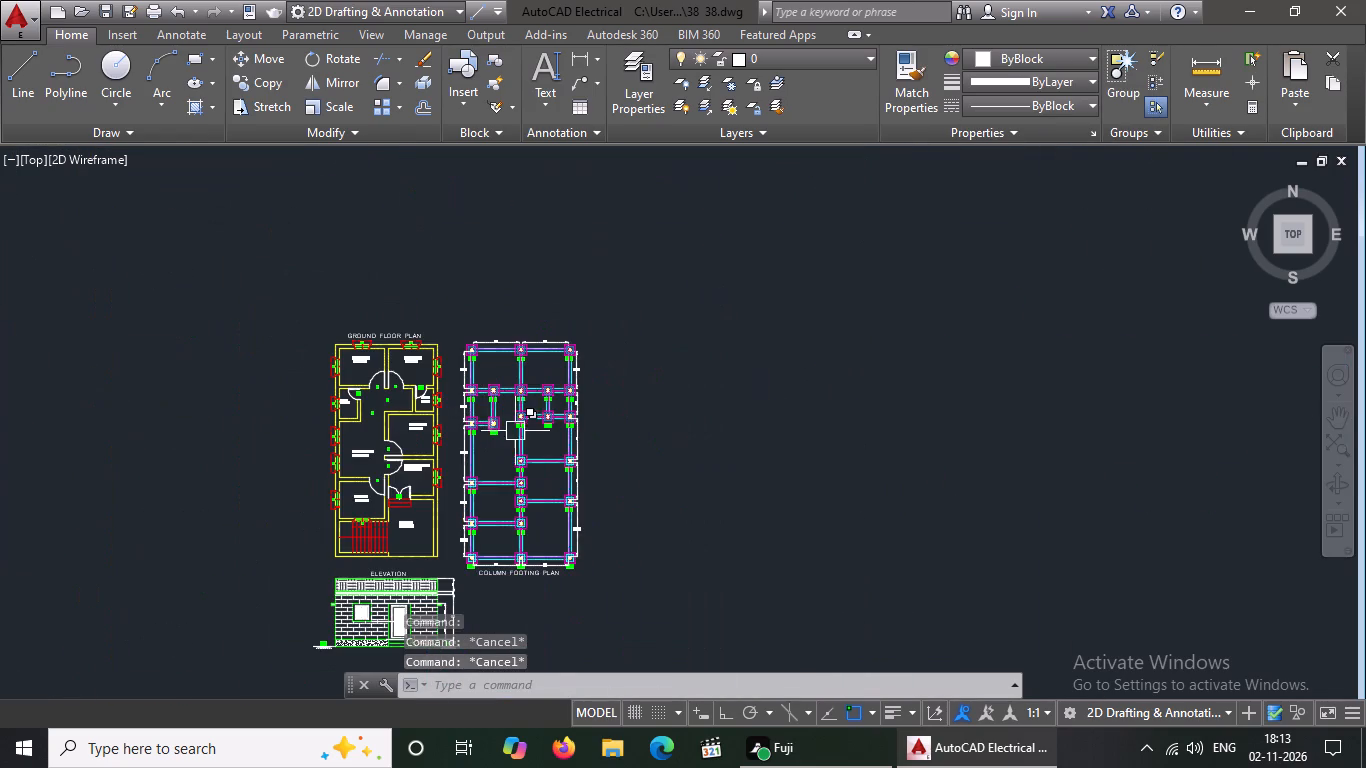
scroll(500, 481, up, 3)
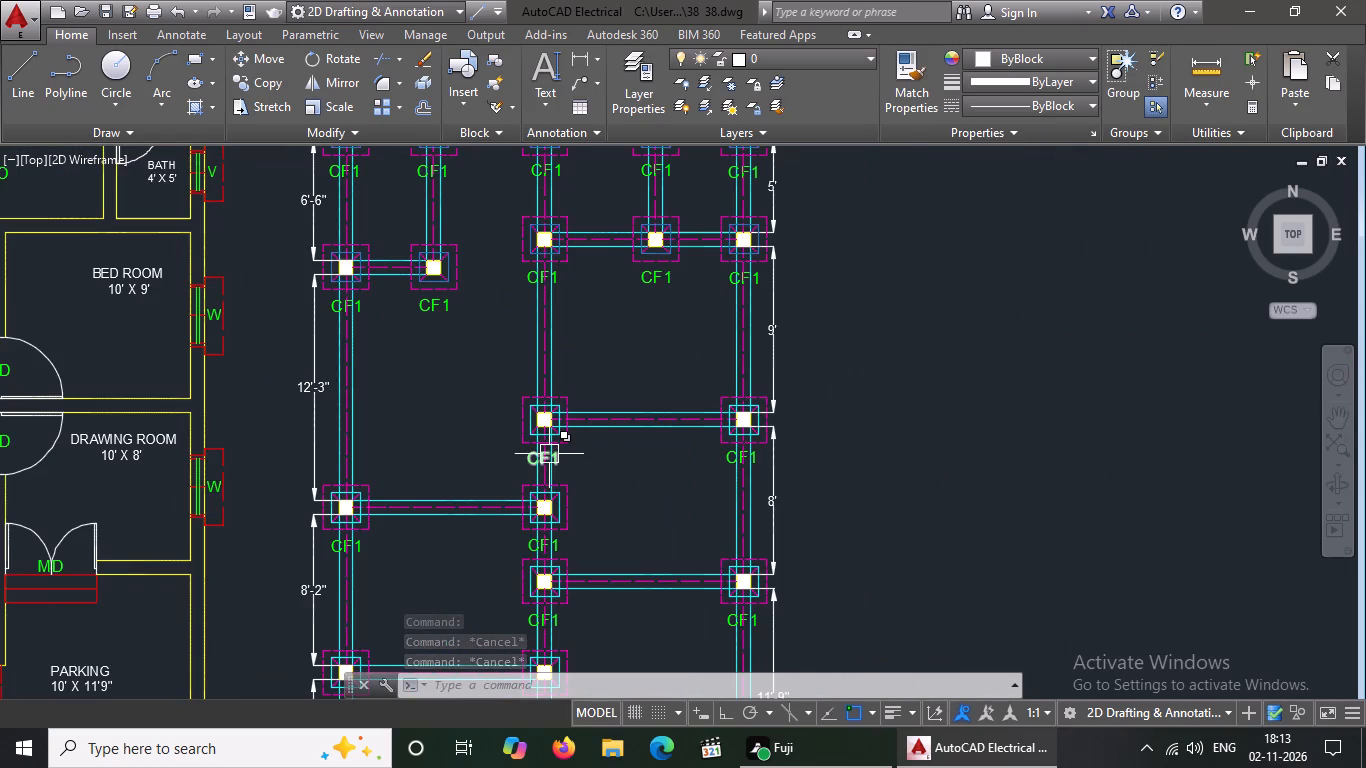
scroll(578, 442, up, 4)
scroll(578, 440, down, 3)
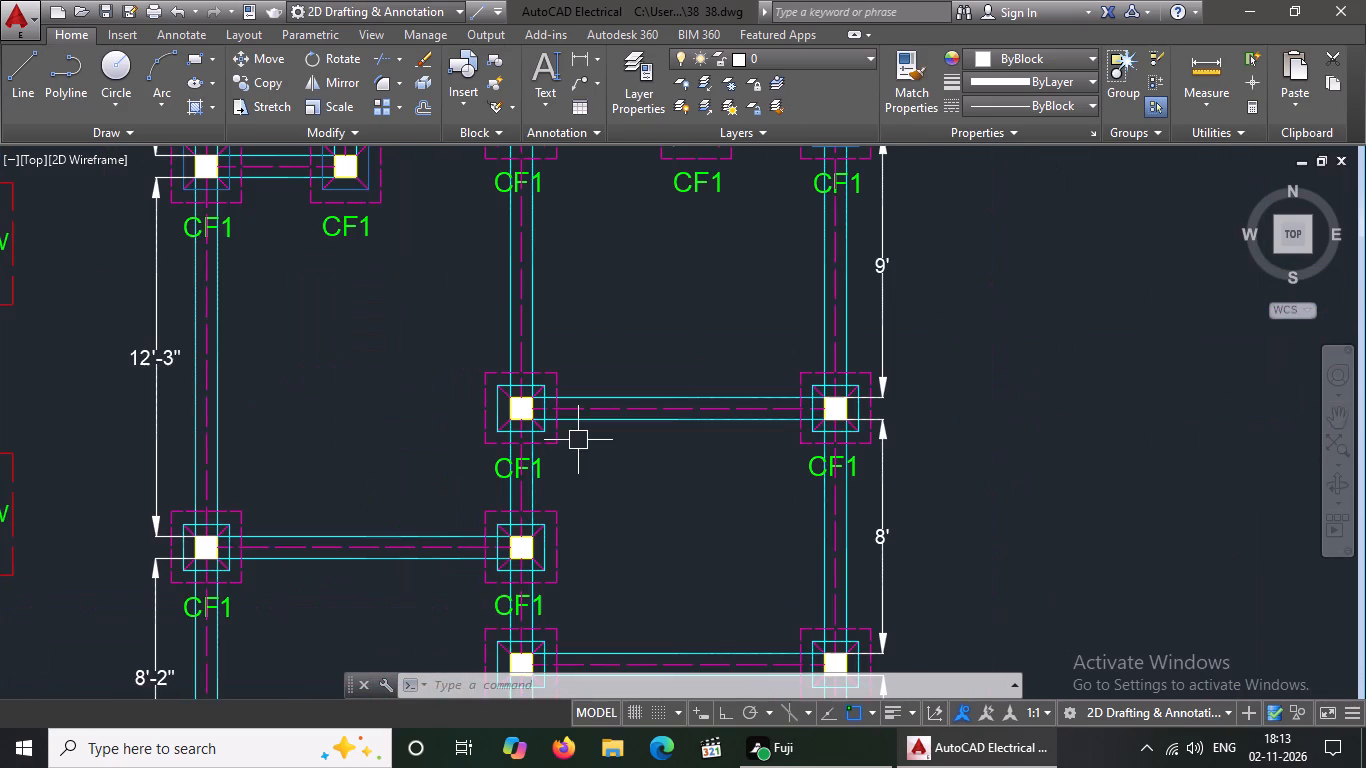
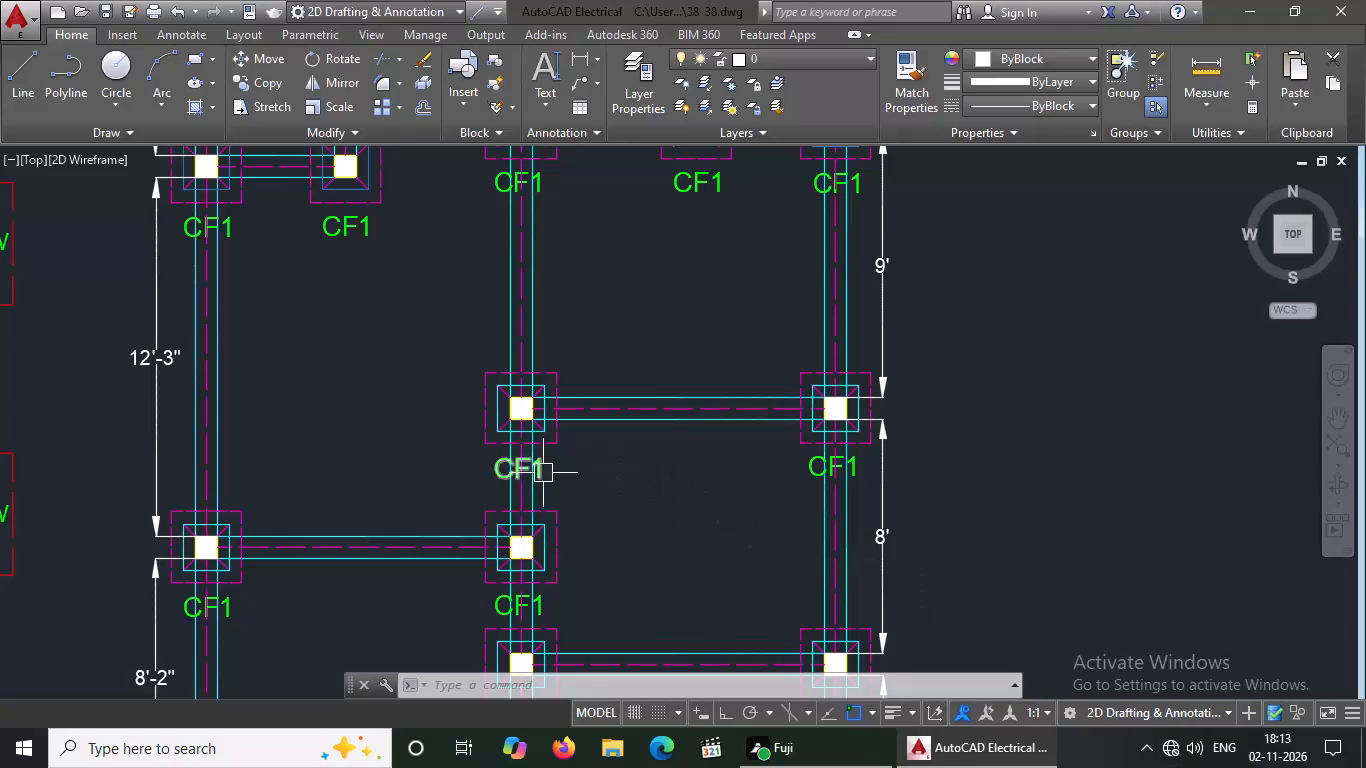
Open the Windows network connections list.
click(1167, 735)
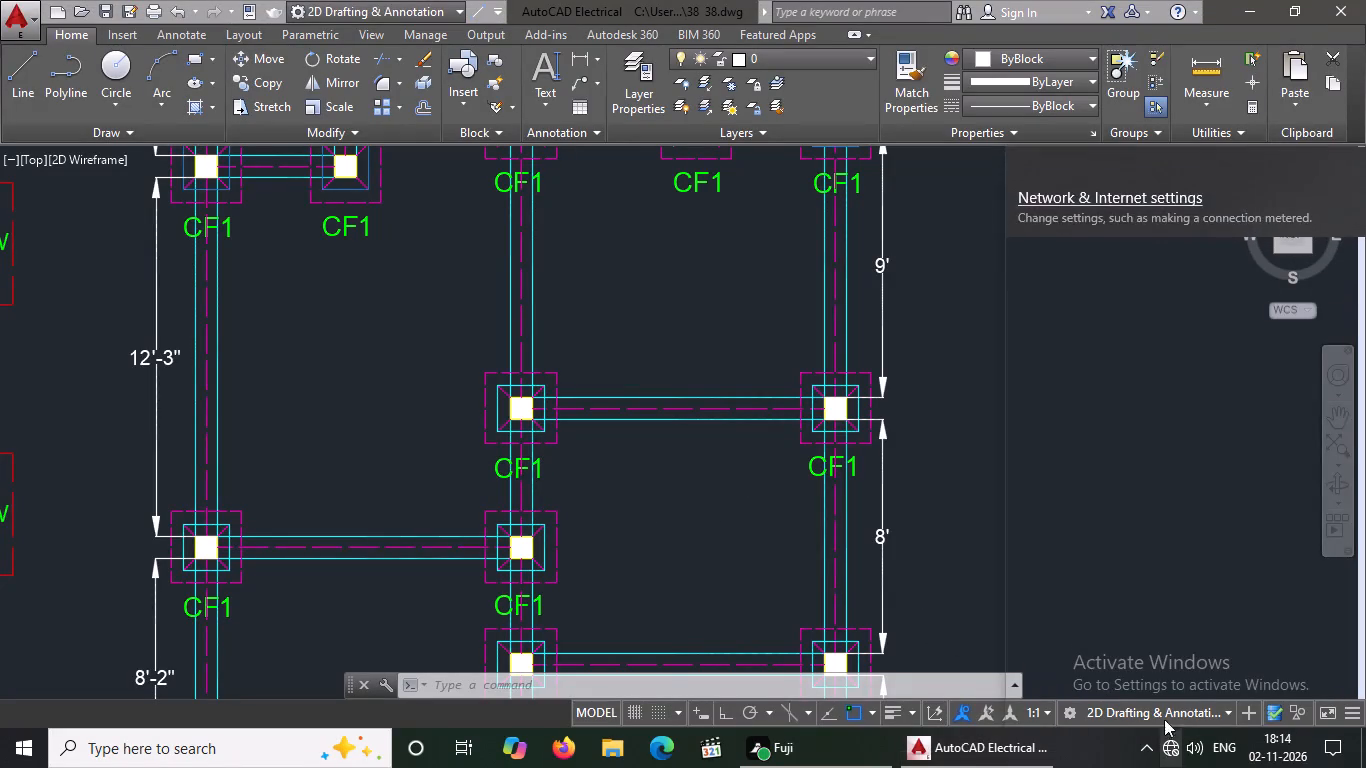
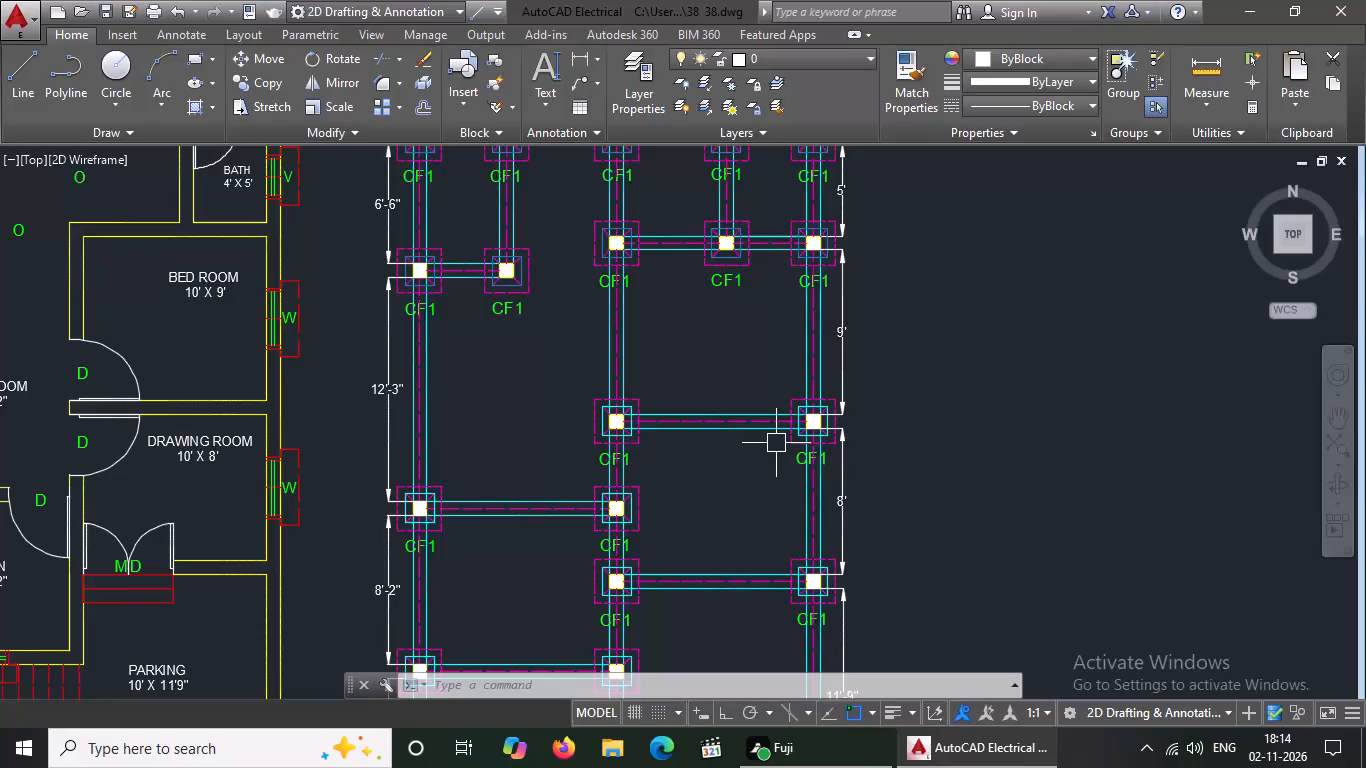
Recolour the top and right edges of the inner square to 39,118,187 on the right-hand CF1 footing between the 9' and 8' dimensions.
scroll(836, 428, up, 2)
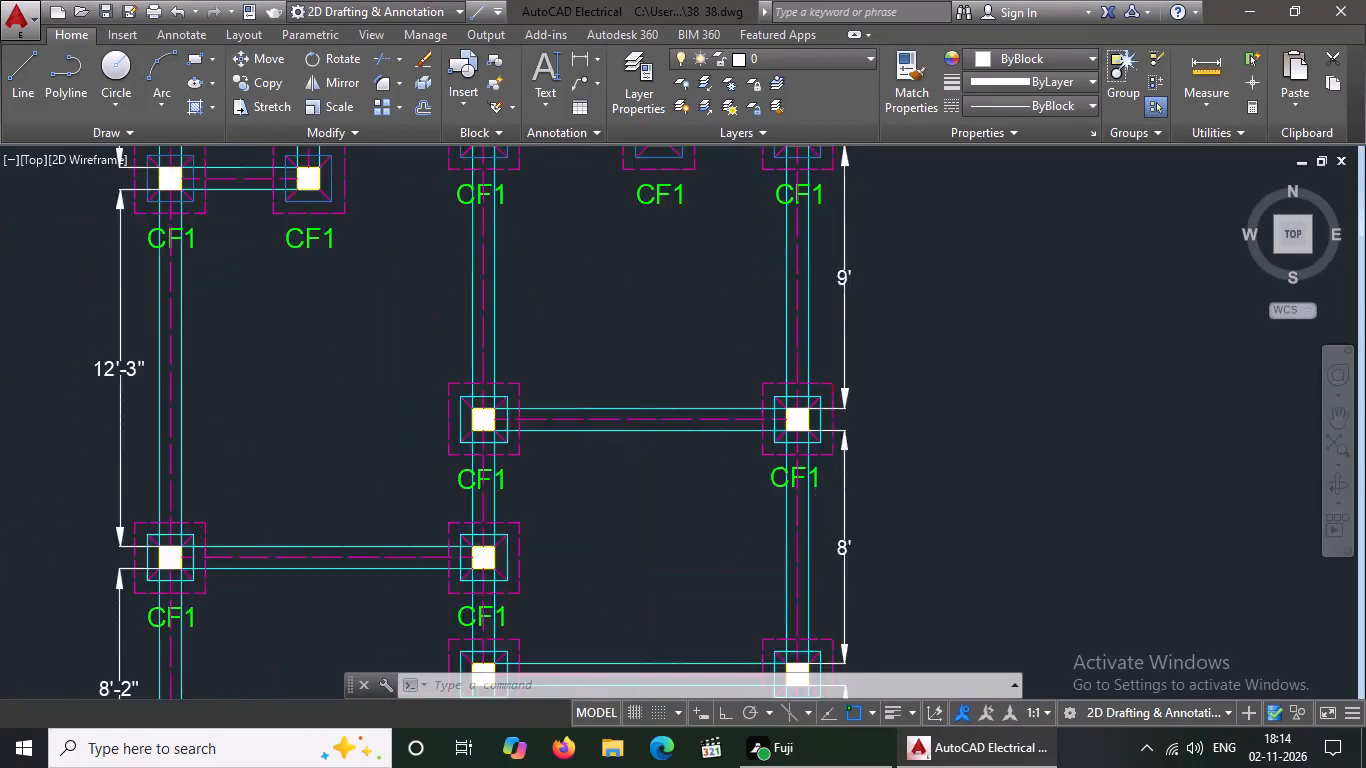
scroll(774, 391, down, 3)
scroll(786, 298, up, 3)
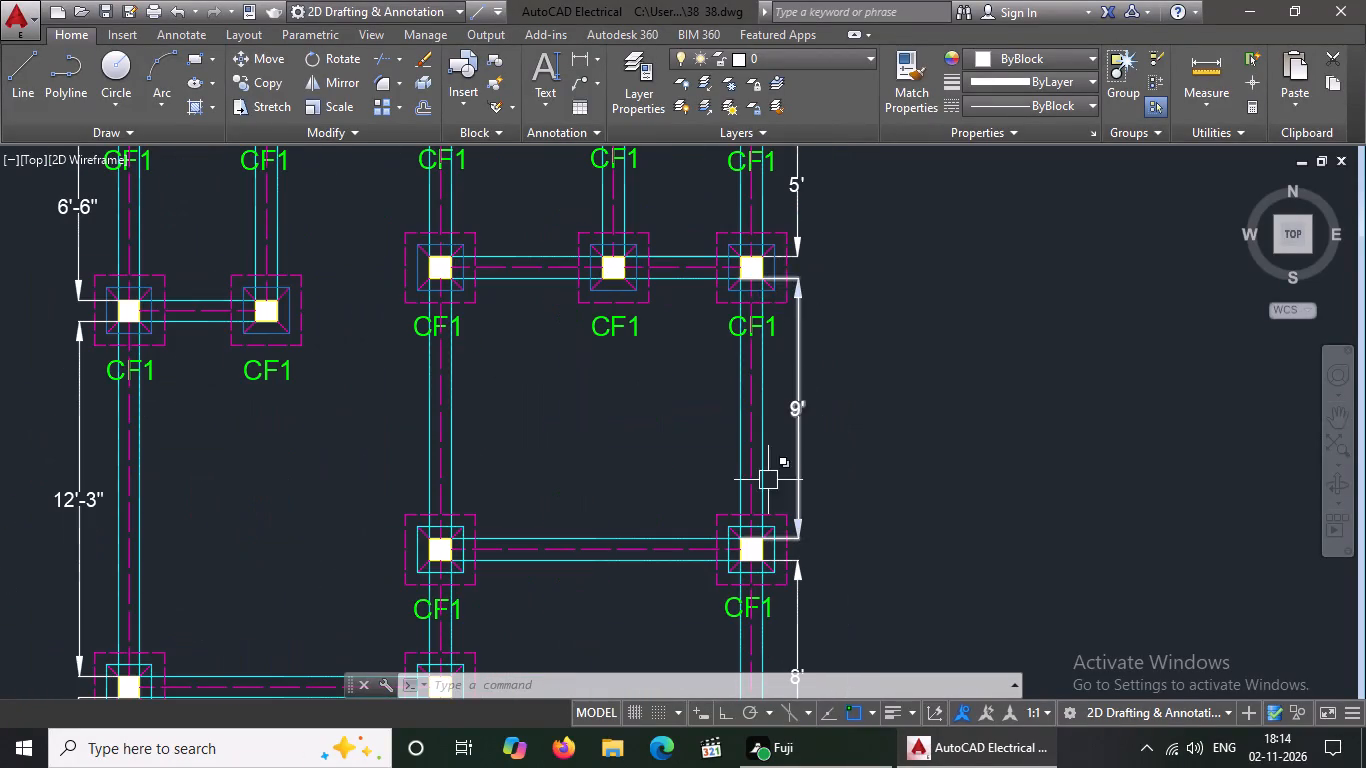
scroll(771, 511, up, 3)
scroll(762, 485, down, 3)
scroll(761, 554, up, 2)
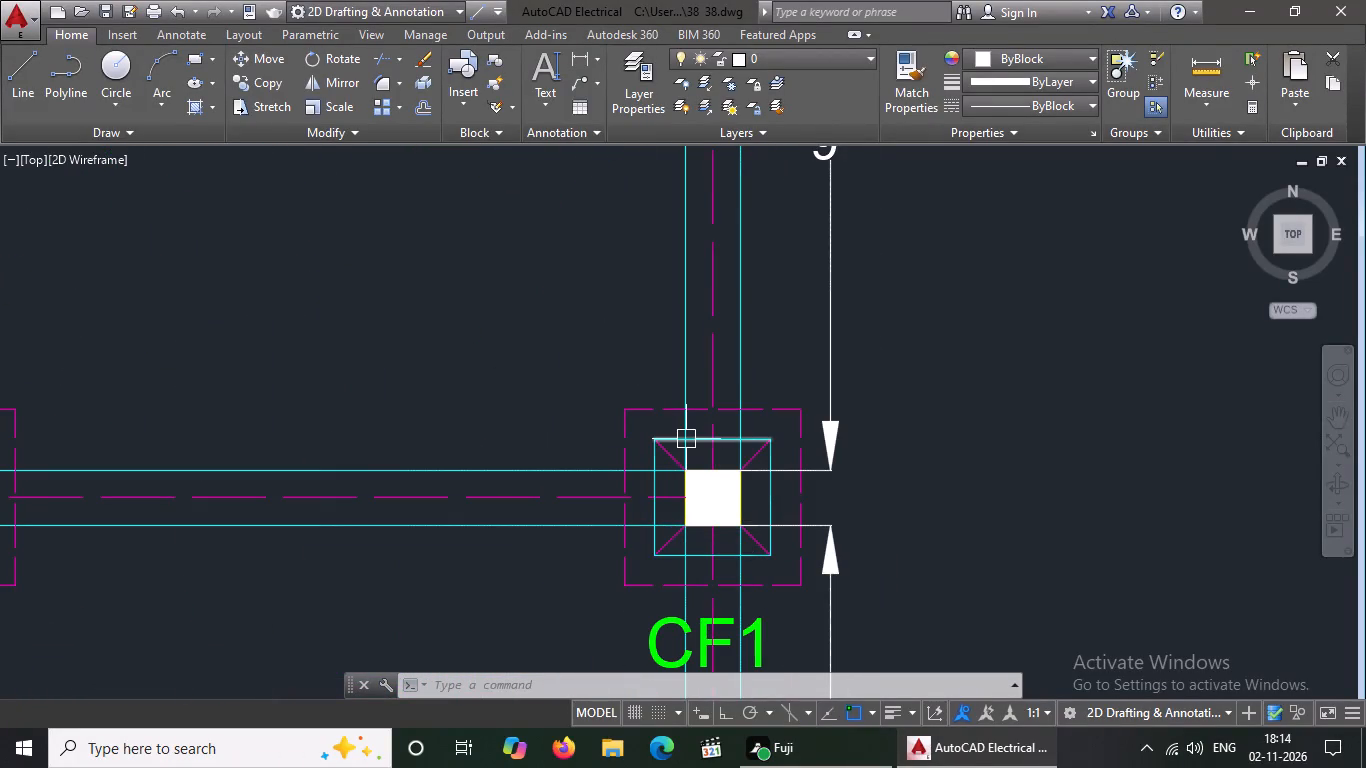
click(687, 439)
click(1052, 58)
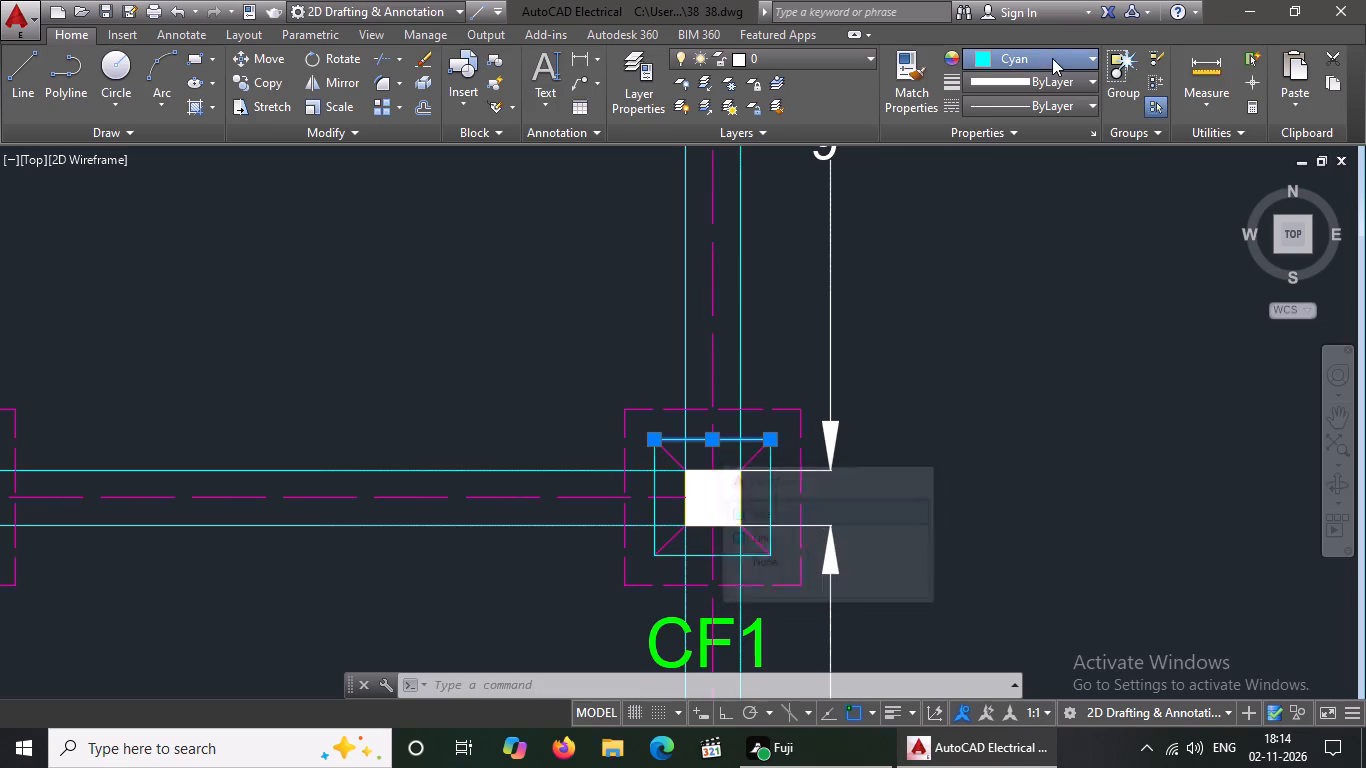
click(1100, 175)
key(Escape)
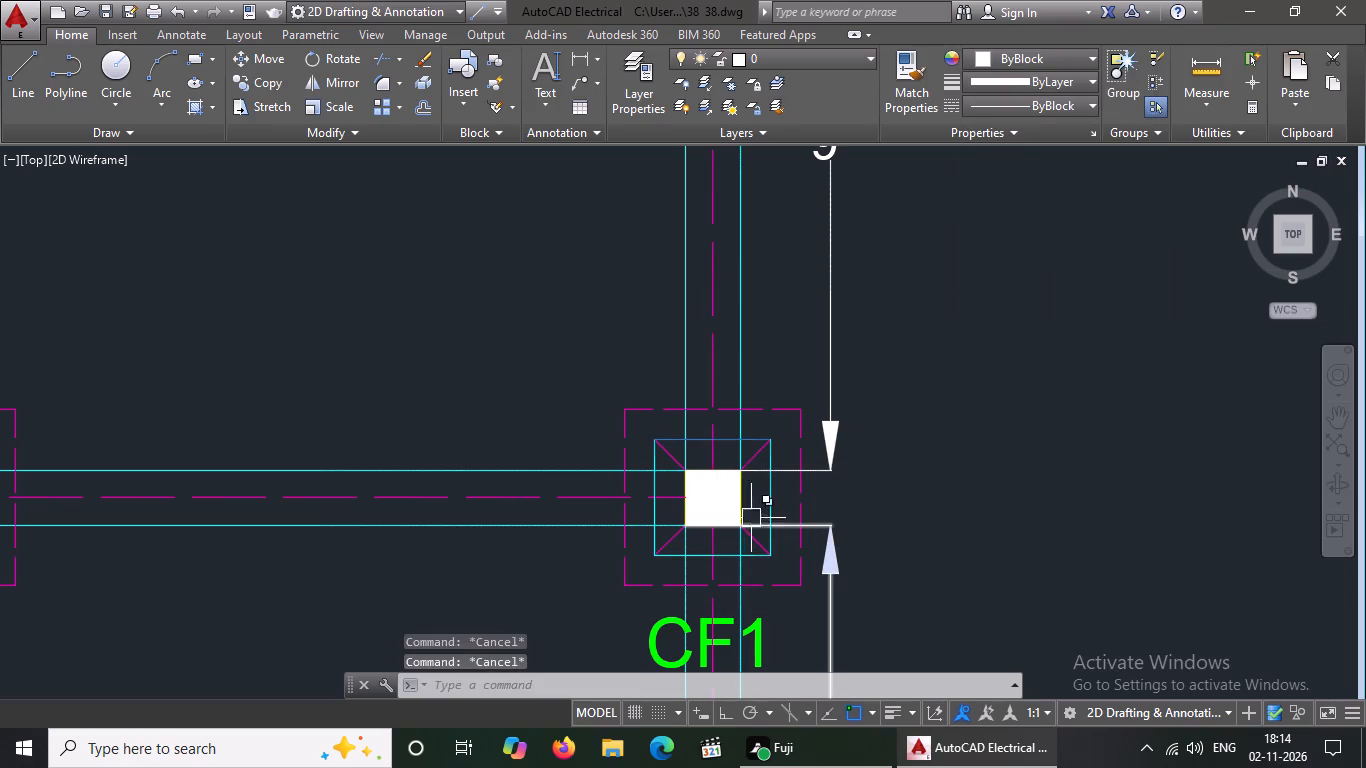
click(774, 497)
click(1018, 59)
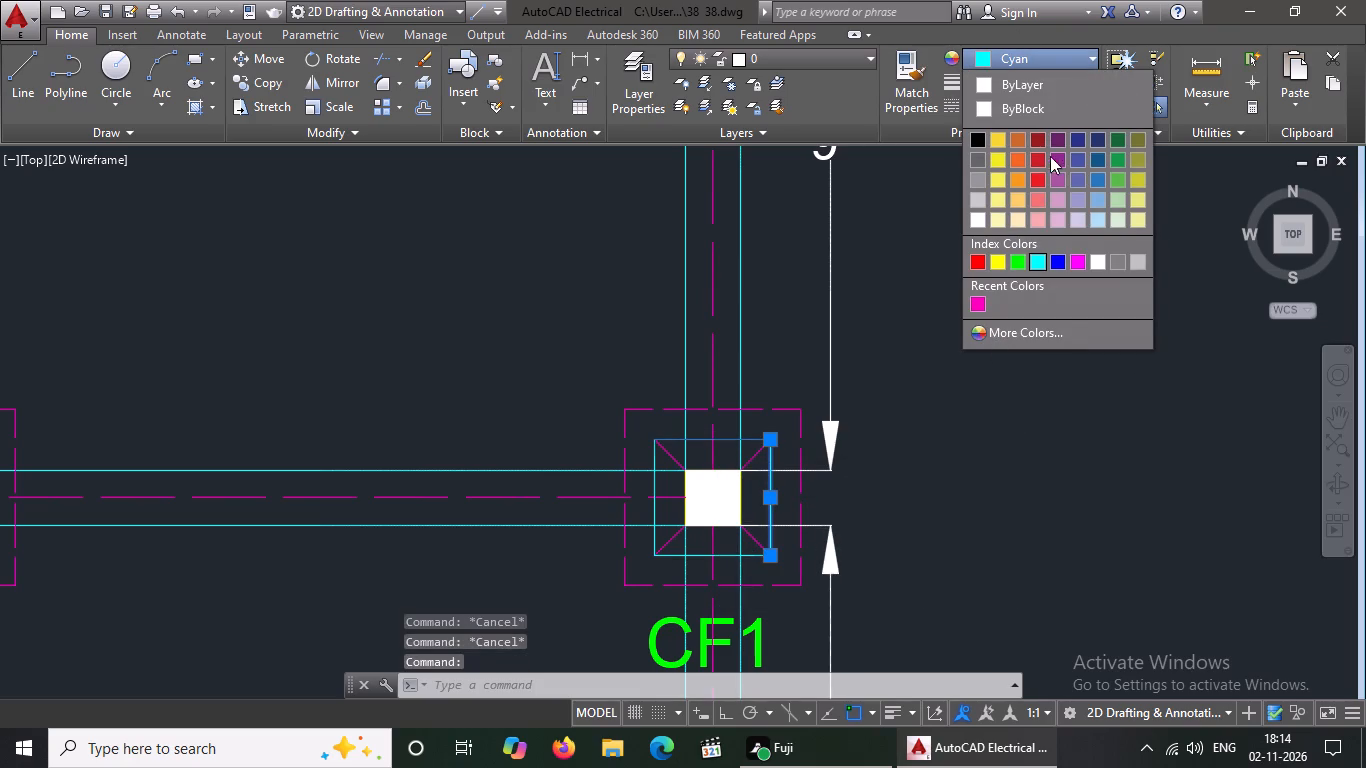
click(1099, 178)
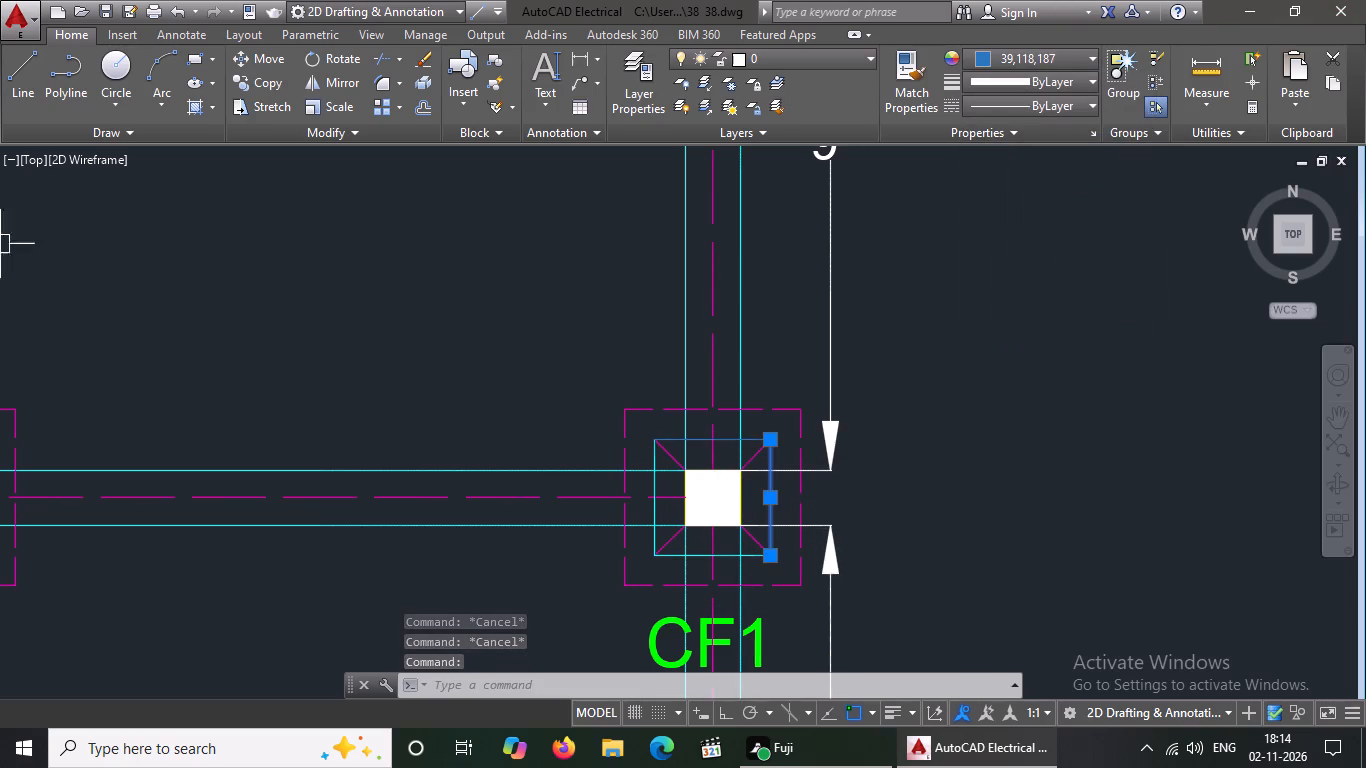
key(Escape)
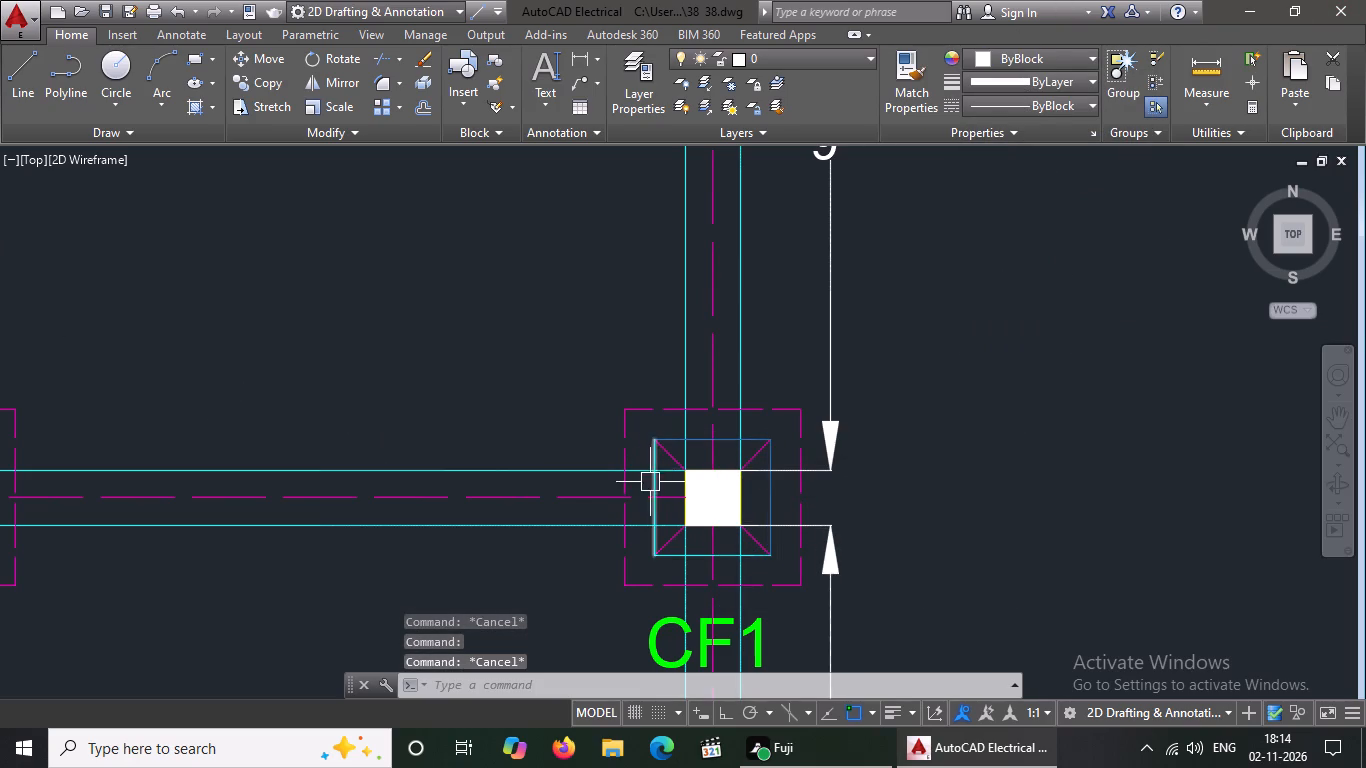
Recolour the left and bottom edges of that same CF1 footing's inner cyan square to 39,118,187.
scroll(650, 482, up, 3)
click(668, 491)
click(644, 503)
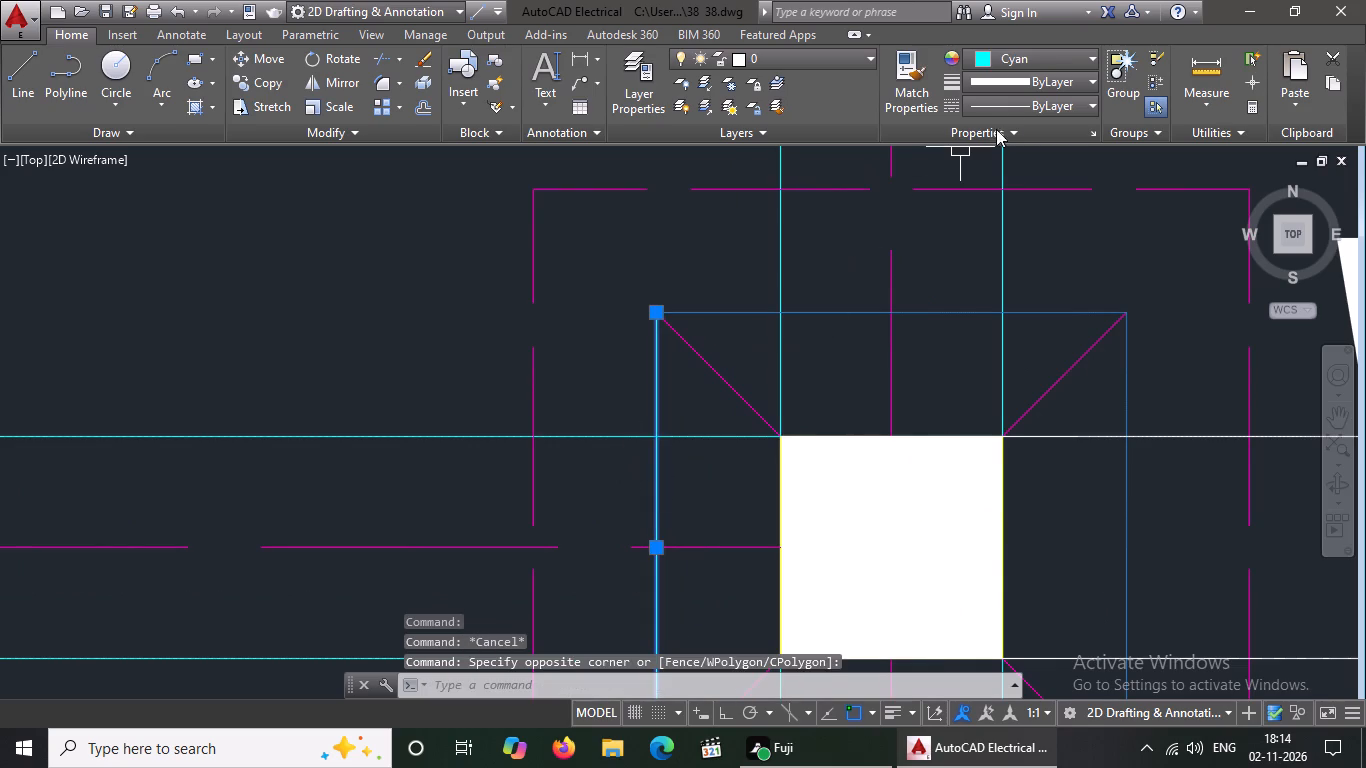
click(999, 47)
click(999, 55)
click(1098, 179)
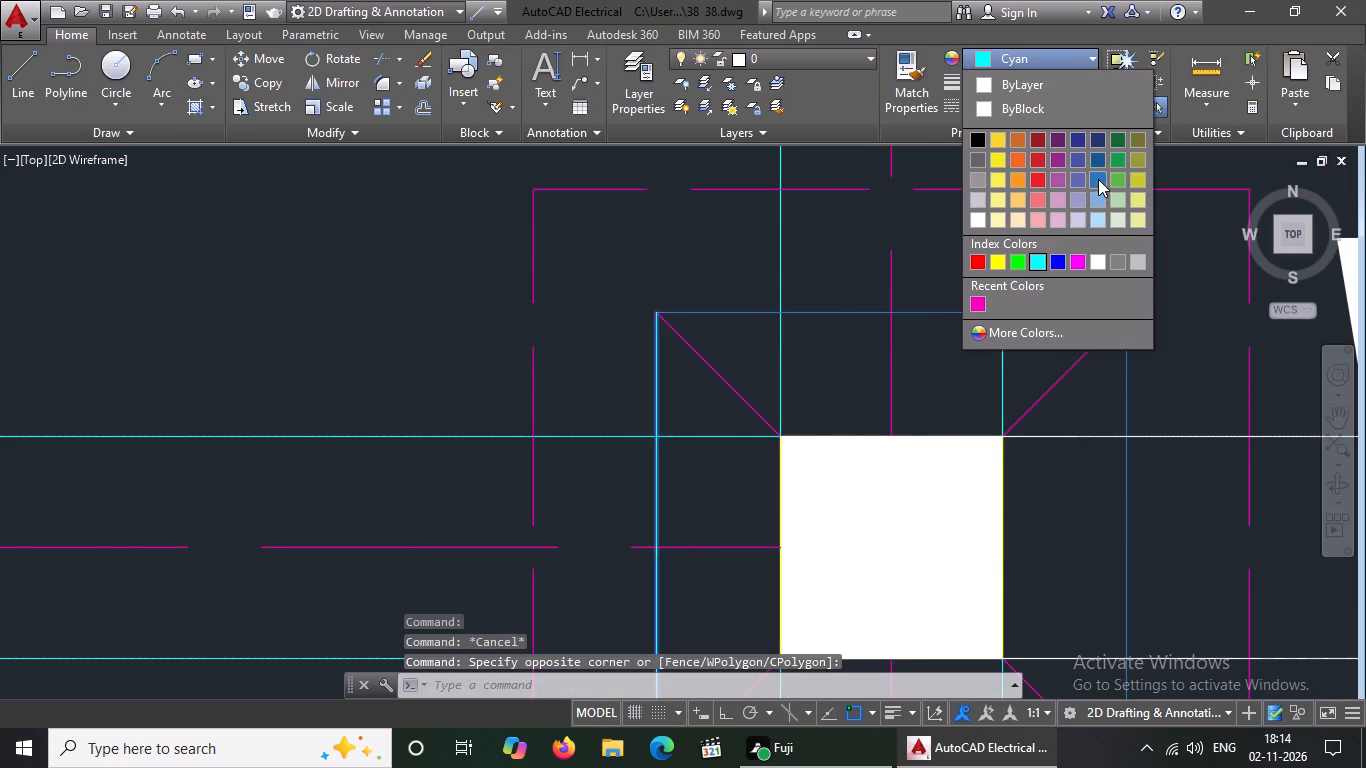
key(Escape)
scroll(719, 361, down, 3)
scroll(740, 469, up, 2)
click(742, 464)
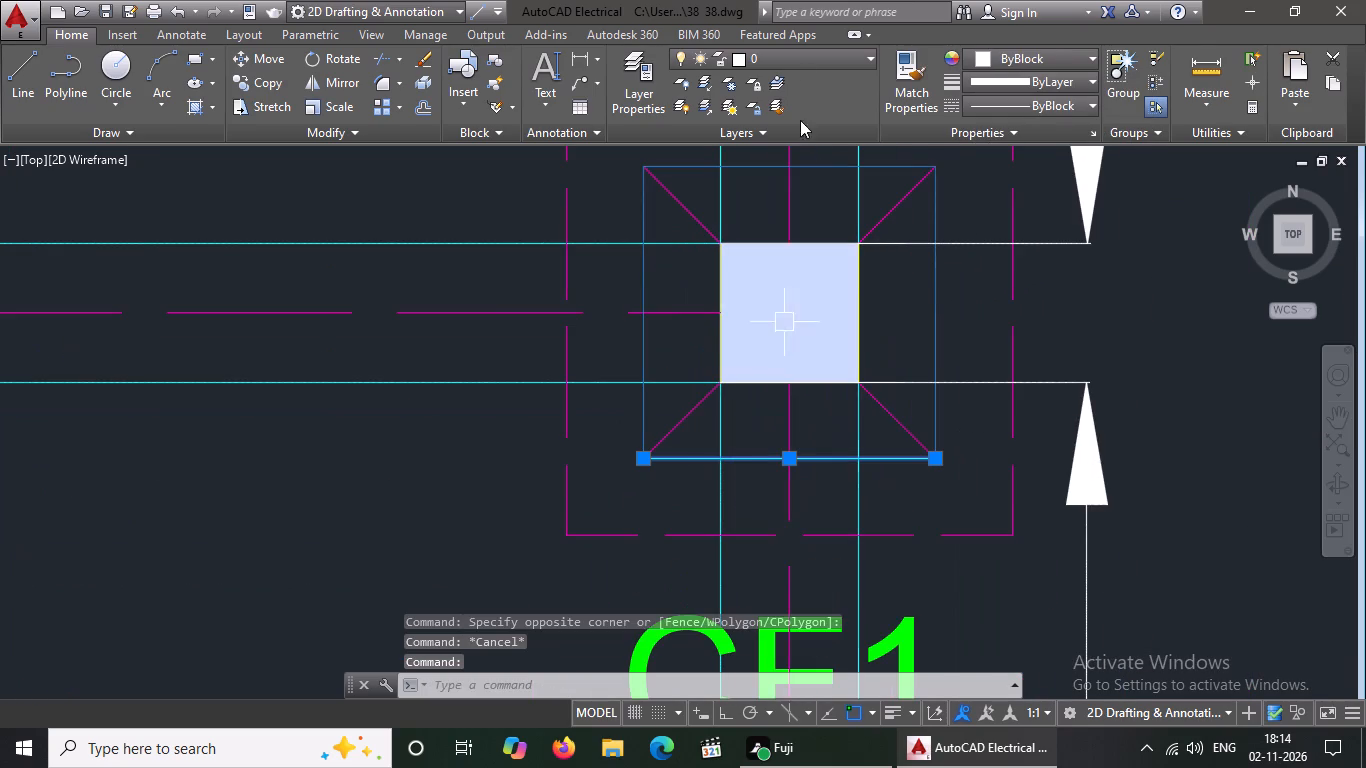
click(990, 56)
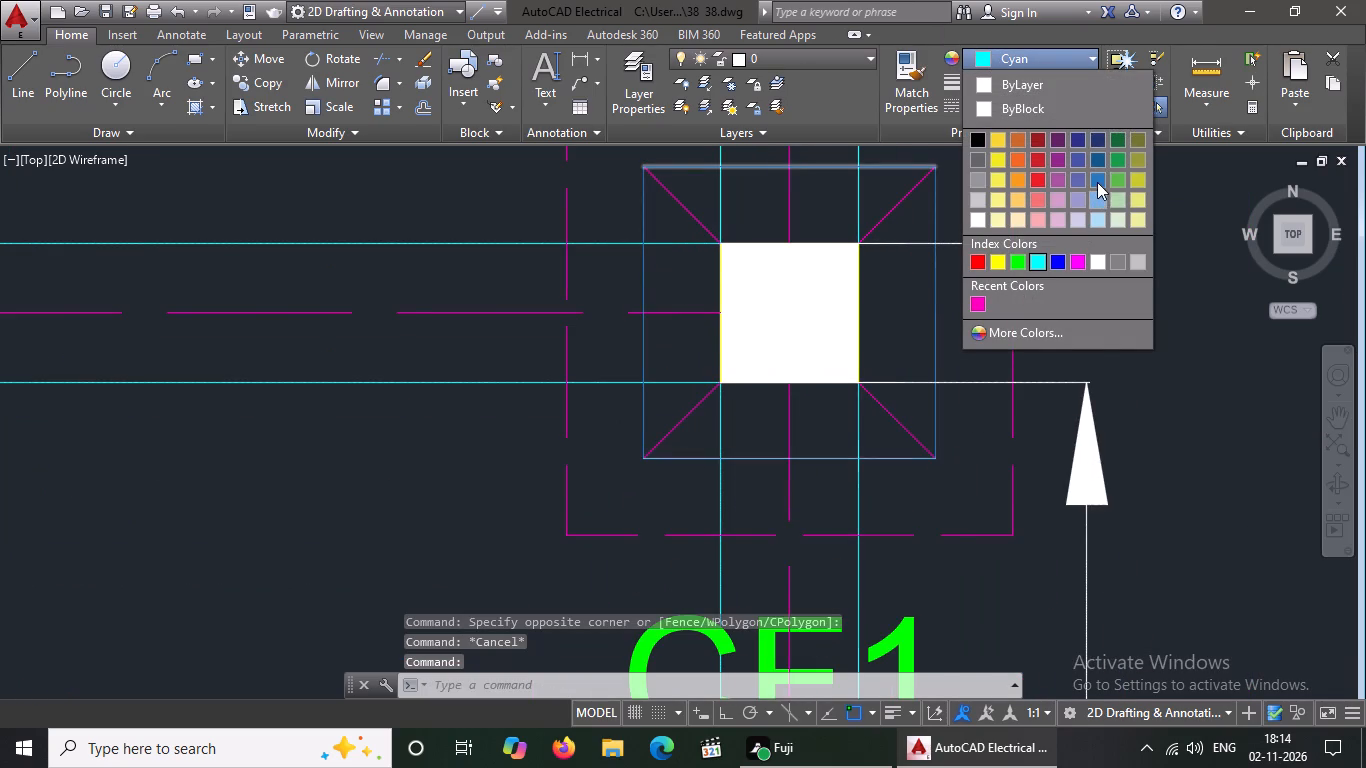
click(1098, 181)
key(Escape)
Recolour the top and left inner-square edges to 39,118,187 on the middle-column CF1 footing in the same row.
scroll(674, 384, down, 2)
scroll(586, 369, down, 3)
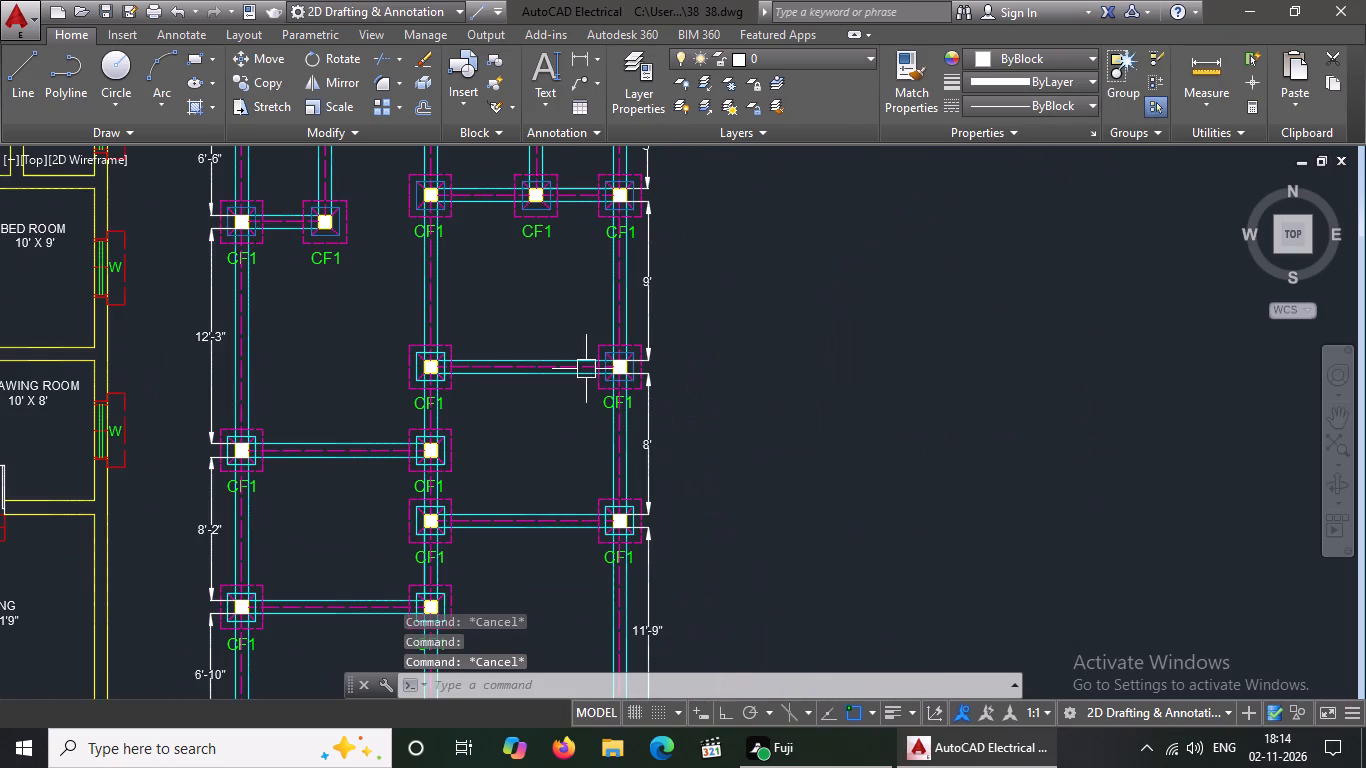
scroll(404, 368, up, 4)
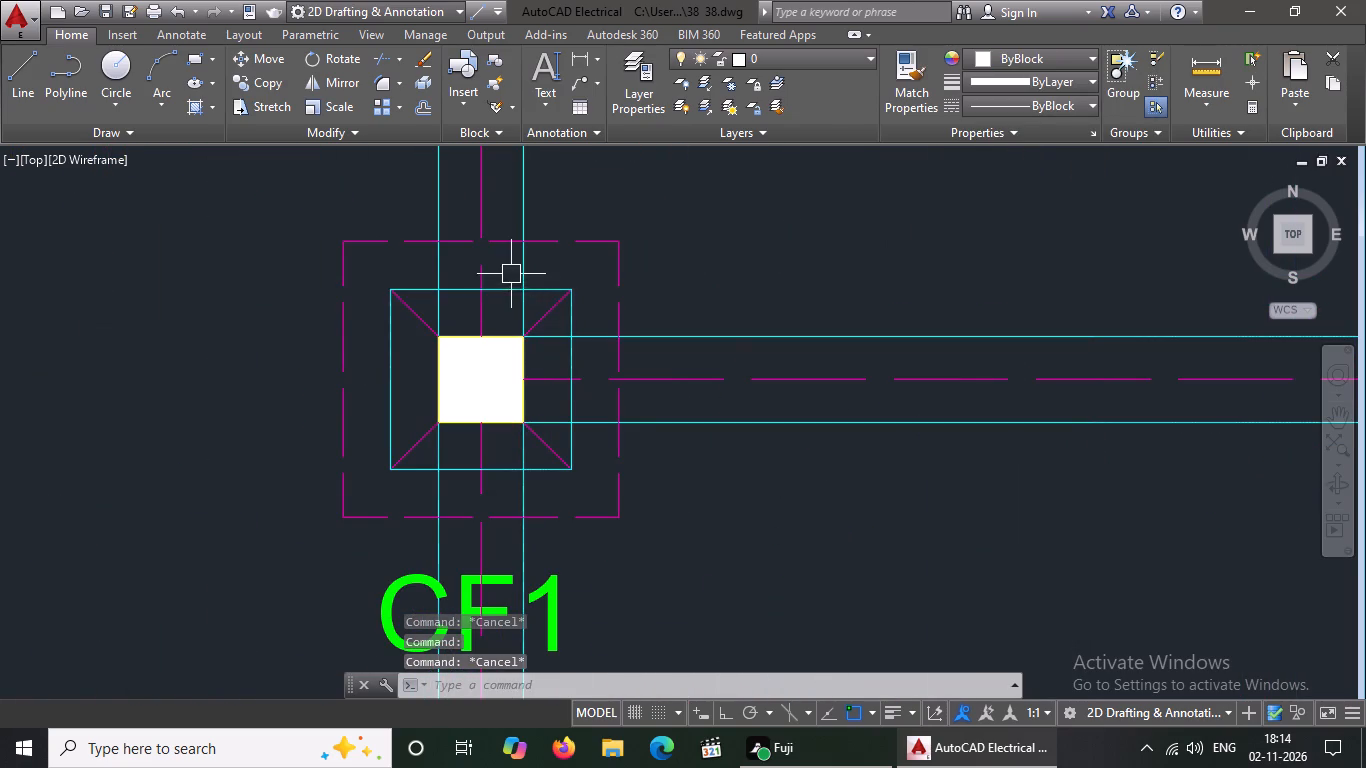
click(502, 295)
click(994, 52)
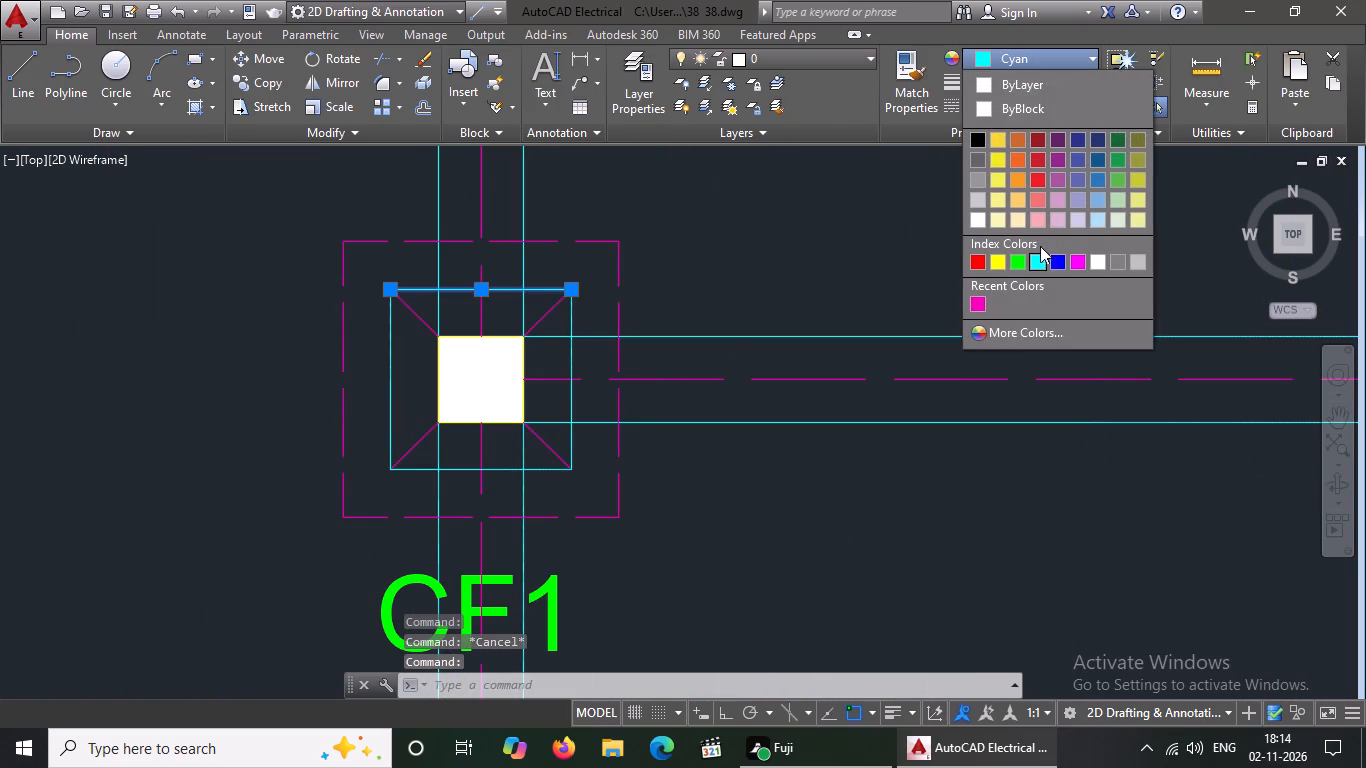
click(1103, 178)
key(Escape)
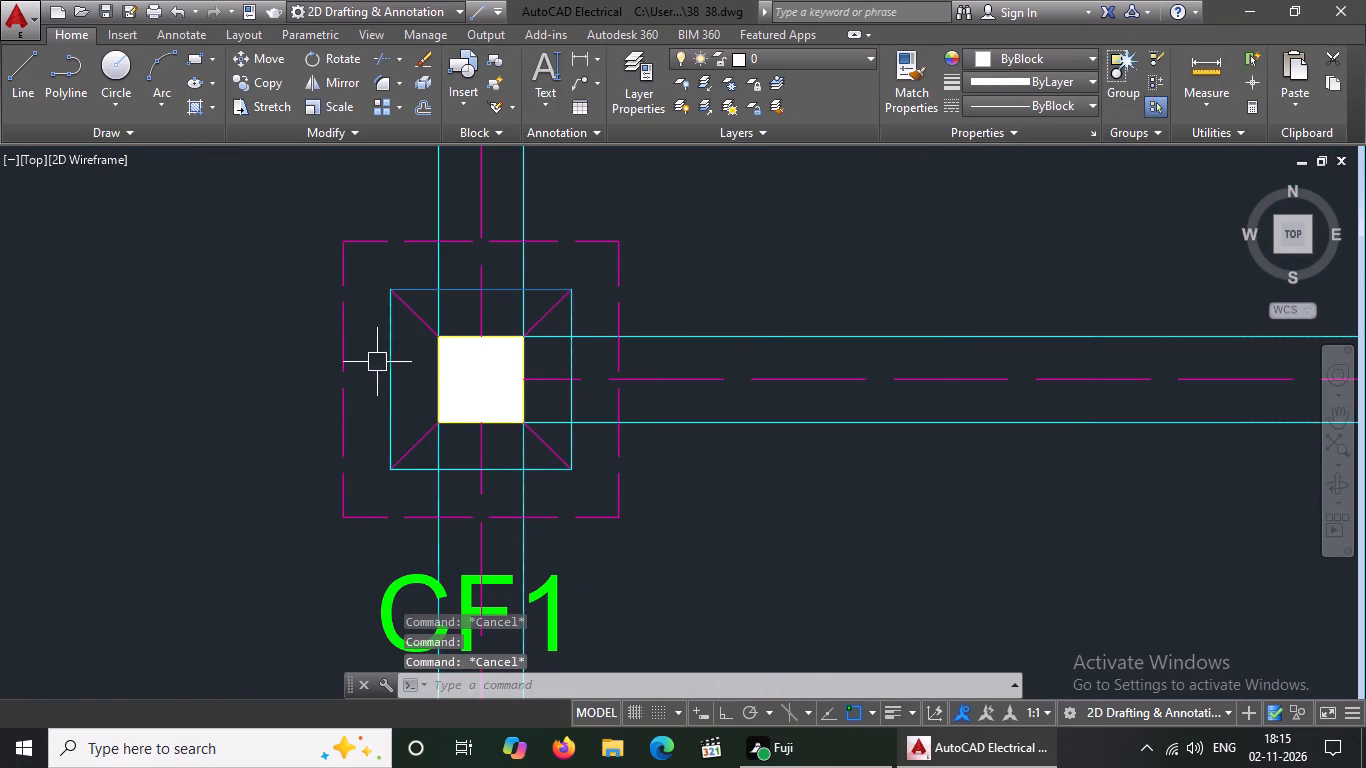
click(392, 366)
click(1043, 60)
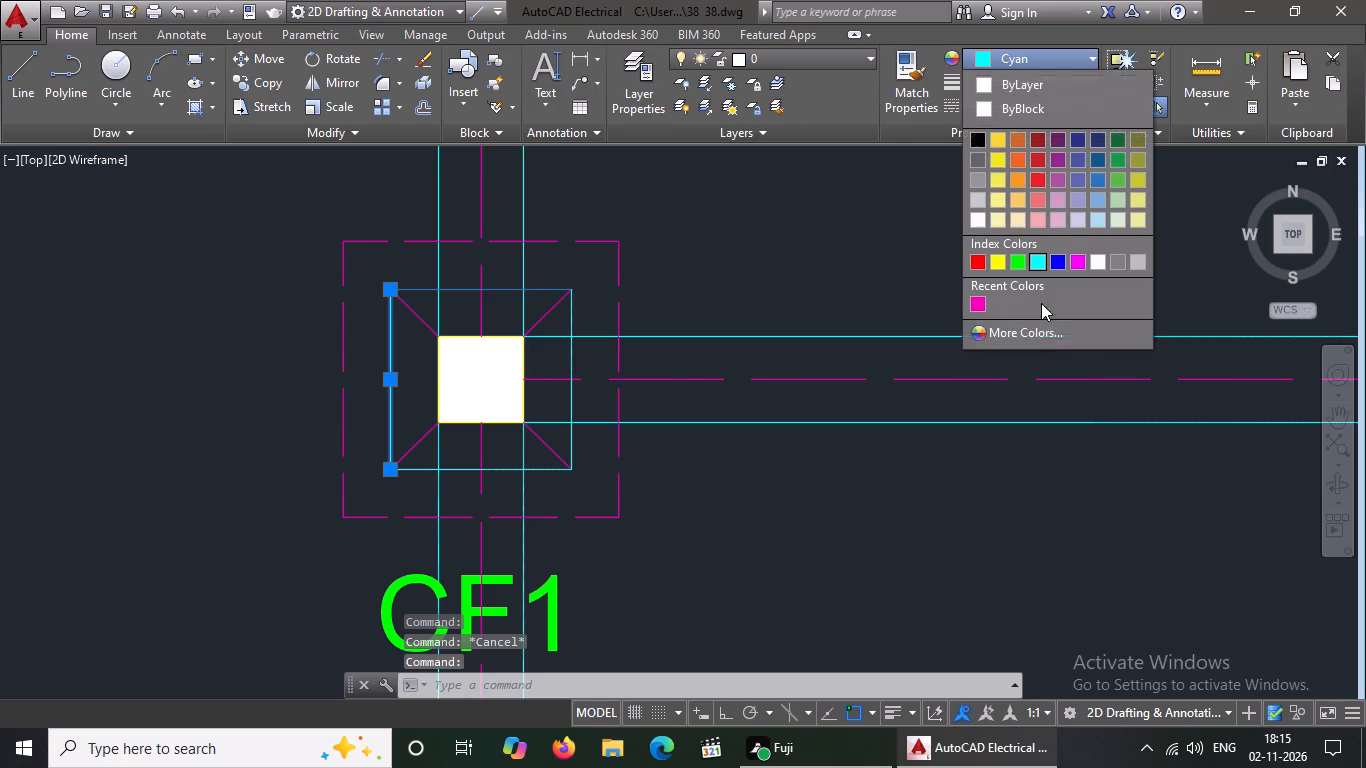
click(1091, 178)
key(Escape)
Recolour the right and bottom edges of this middle-column footing's inner square to 39,118,187.
click(566, 374)
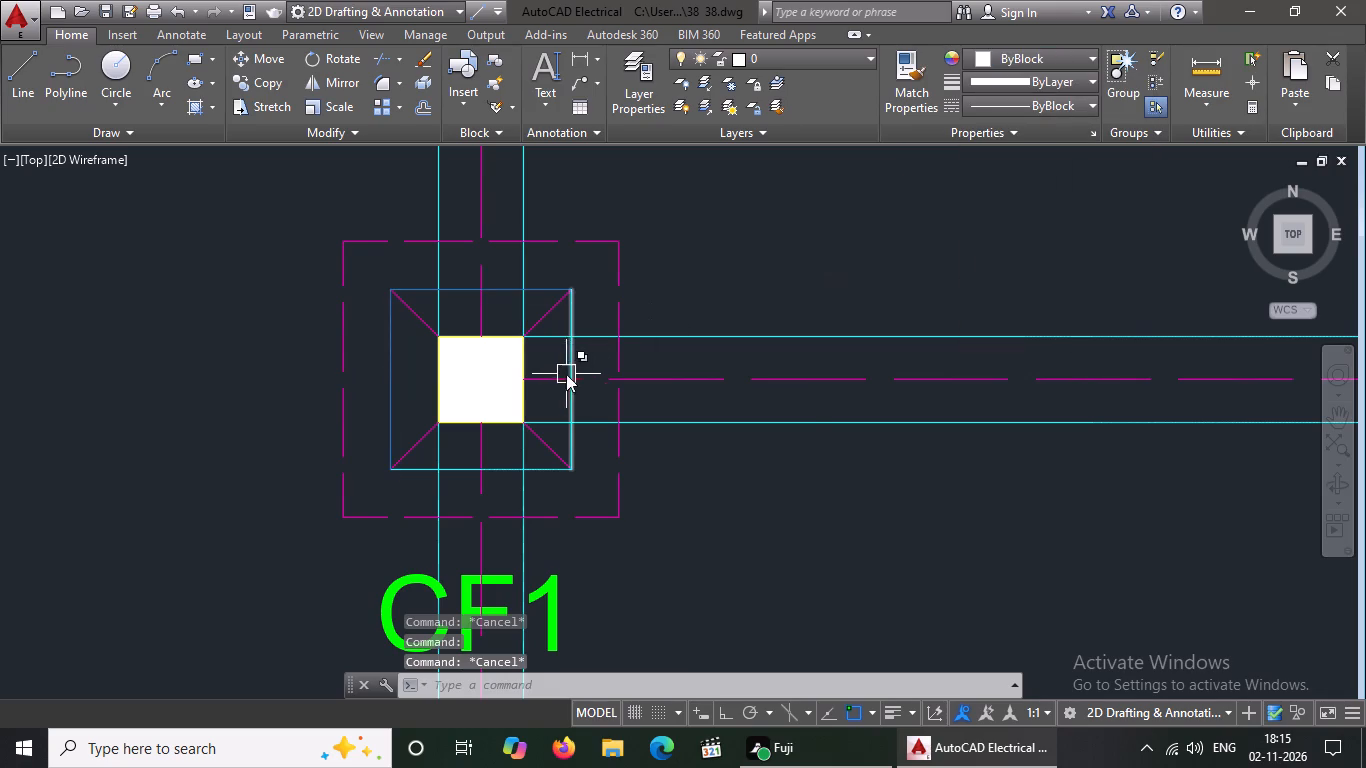
click(1029, 61)
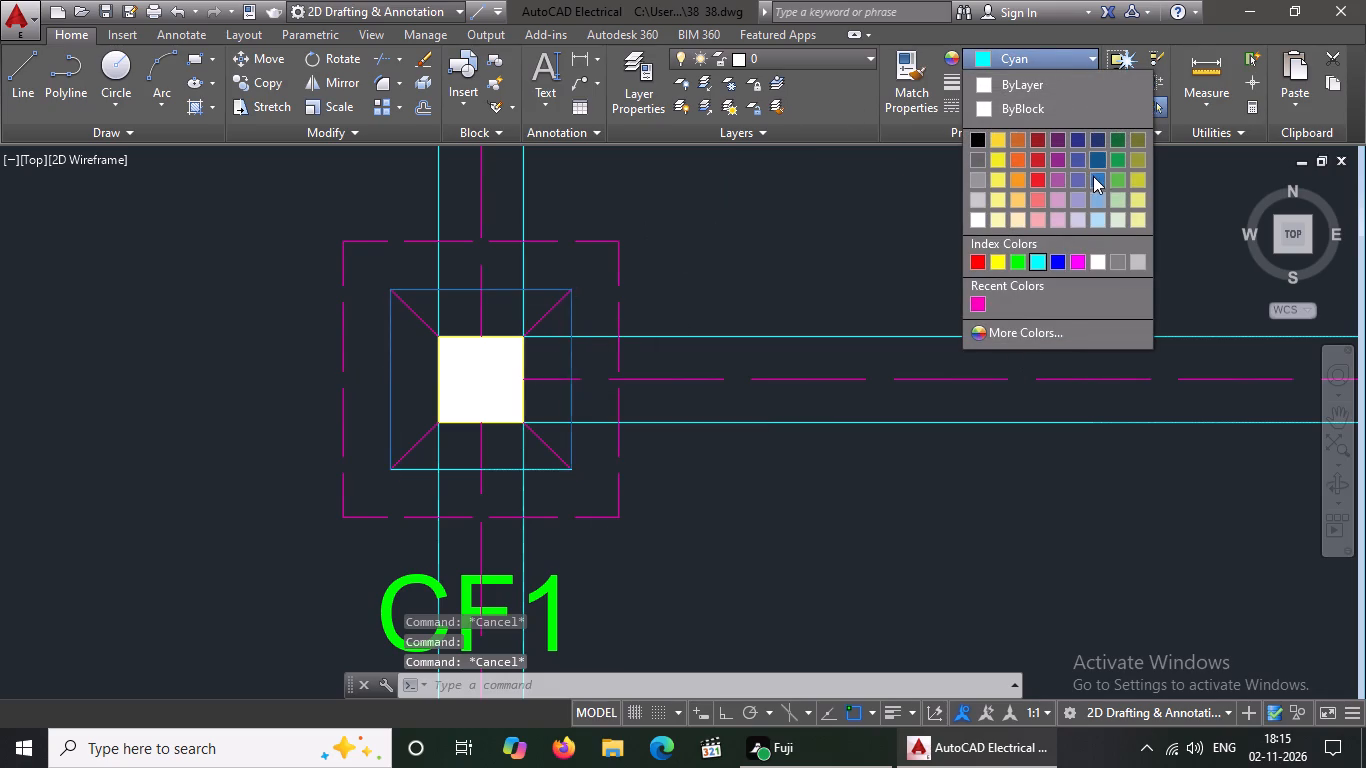
click(1094, 176)
key(Escape)
click(494, 463)
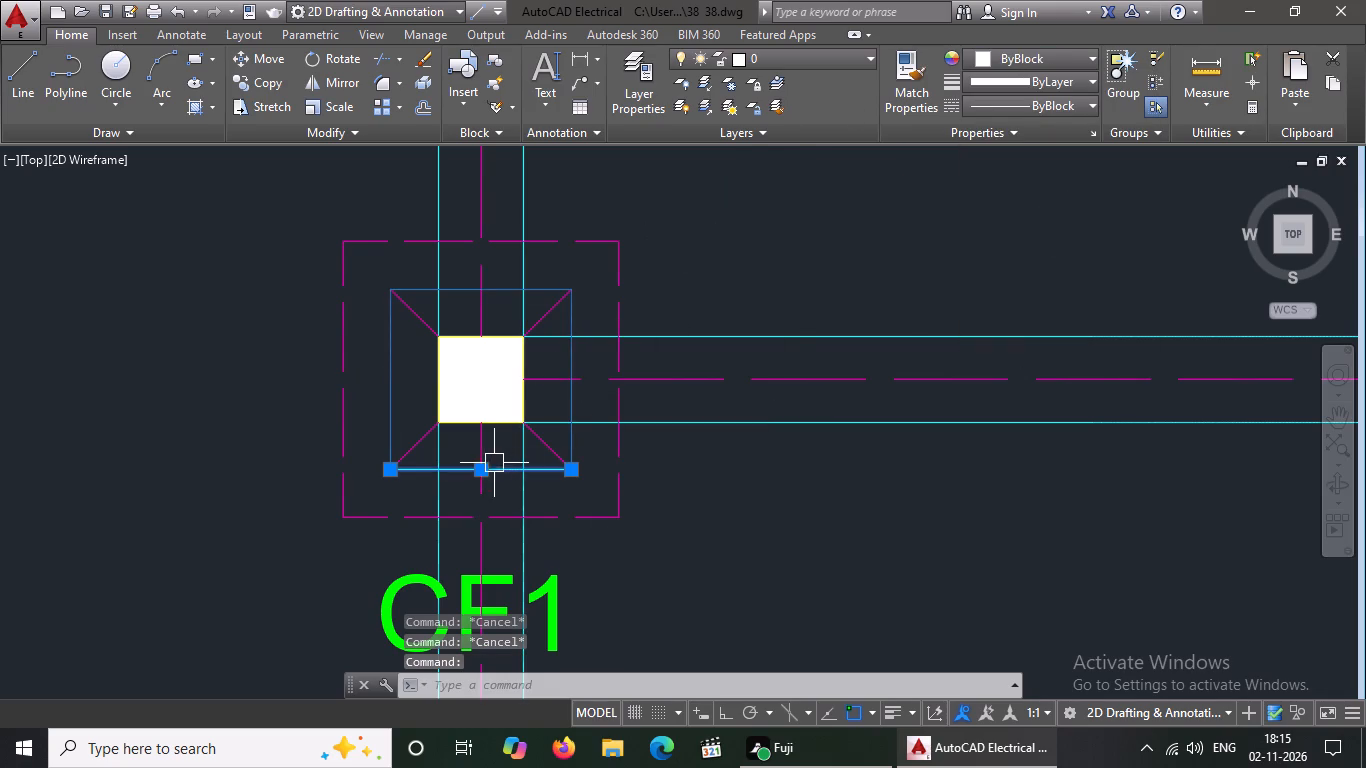
click(1042, 65)
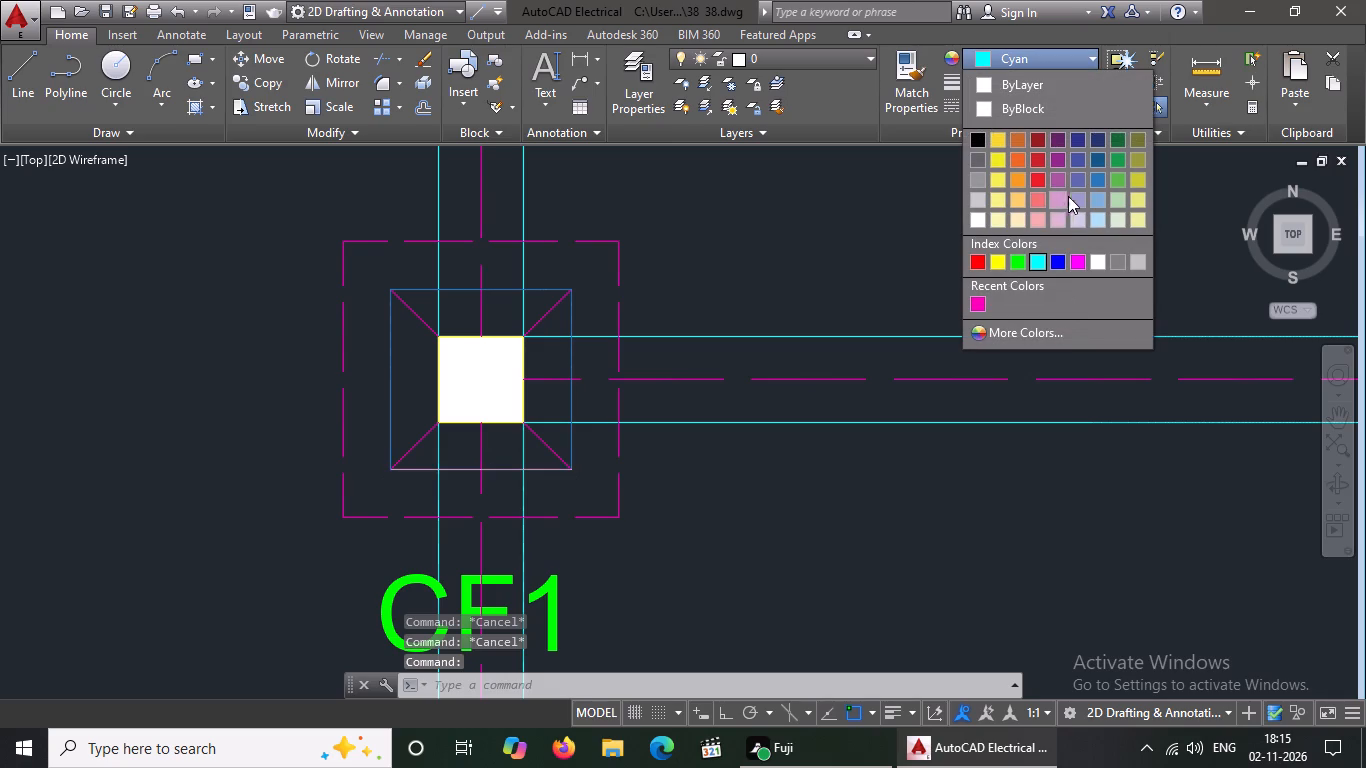
click(1103, 178)
key(Escape)
Recolour the top inner-square edge to 39,118,187 on the CF1 footing directly below in the middle column.
scroll(592, 380, down, 1)
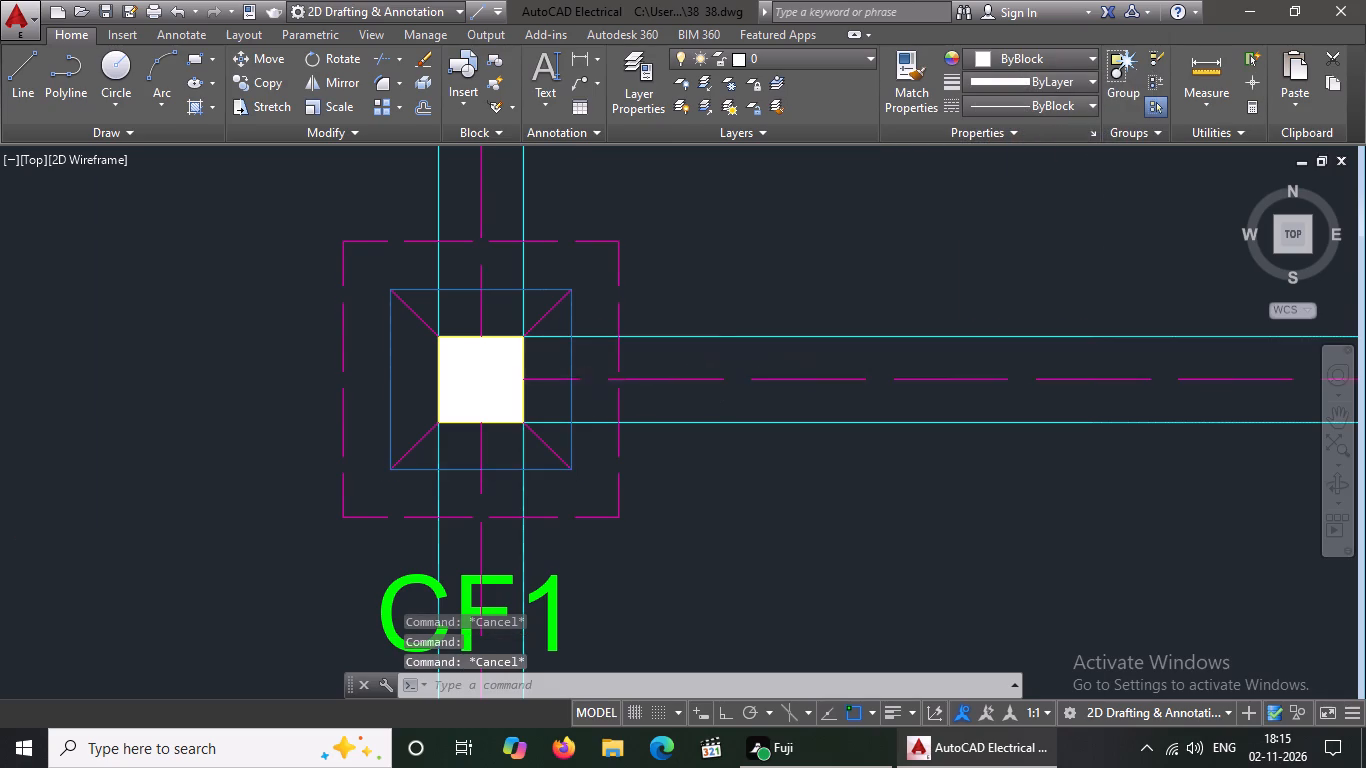
scroll(592, 380, down, 2)
scroll(593, 530, up, 3)
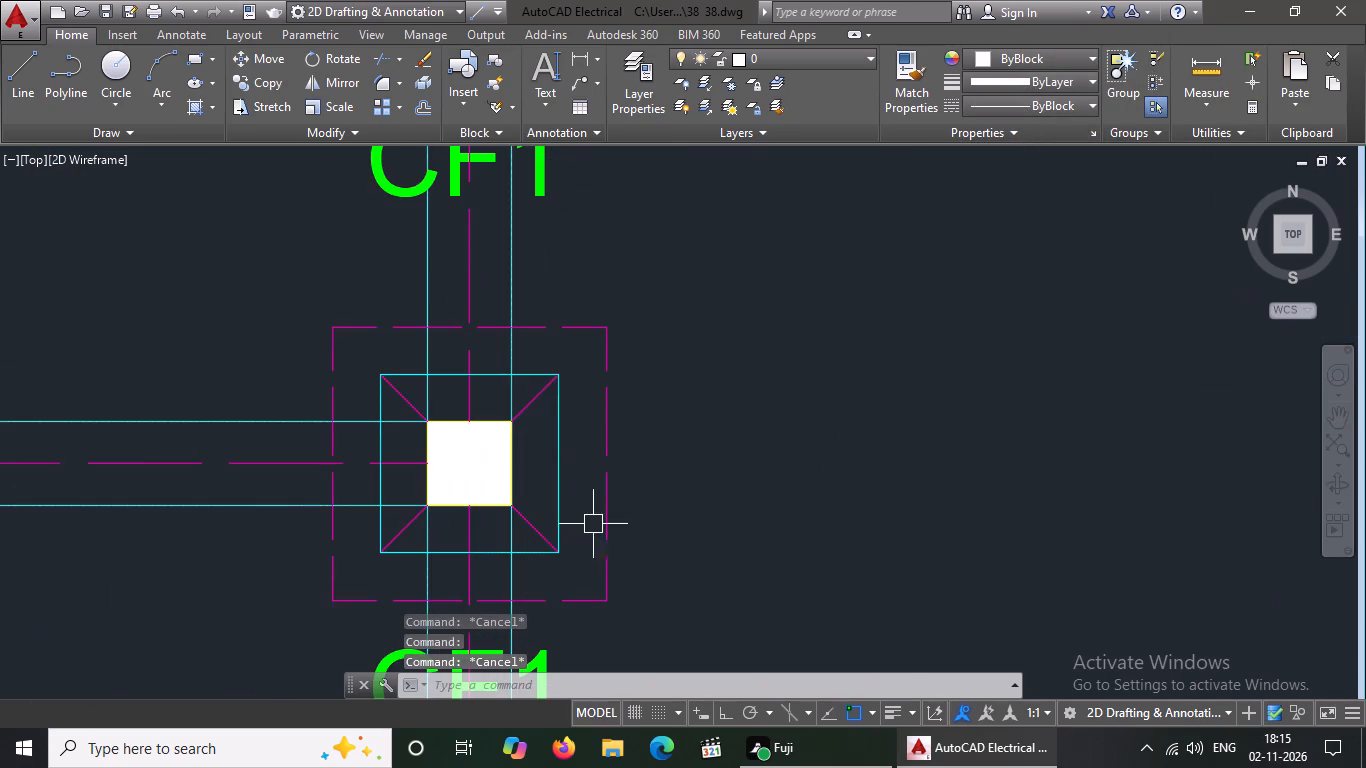
click(497, 371)
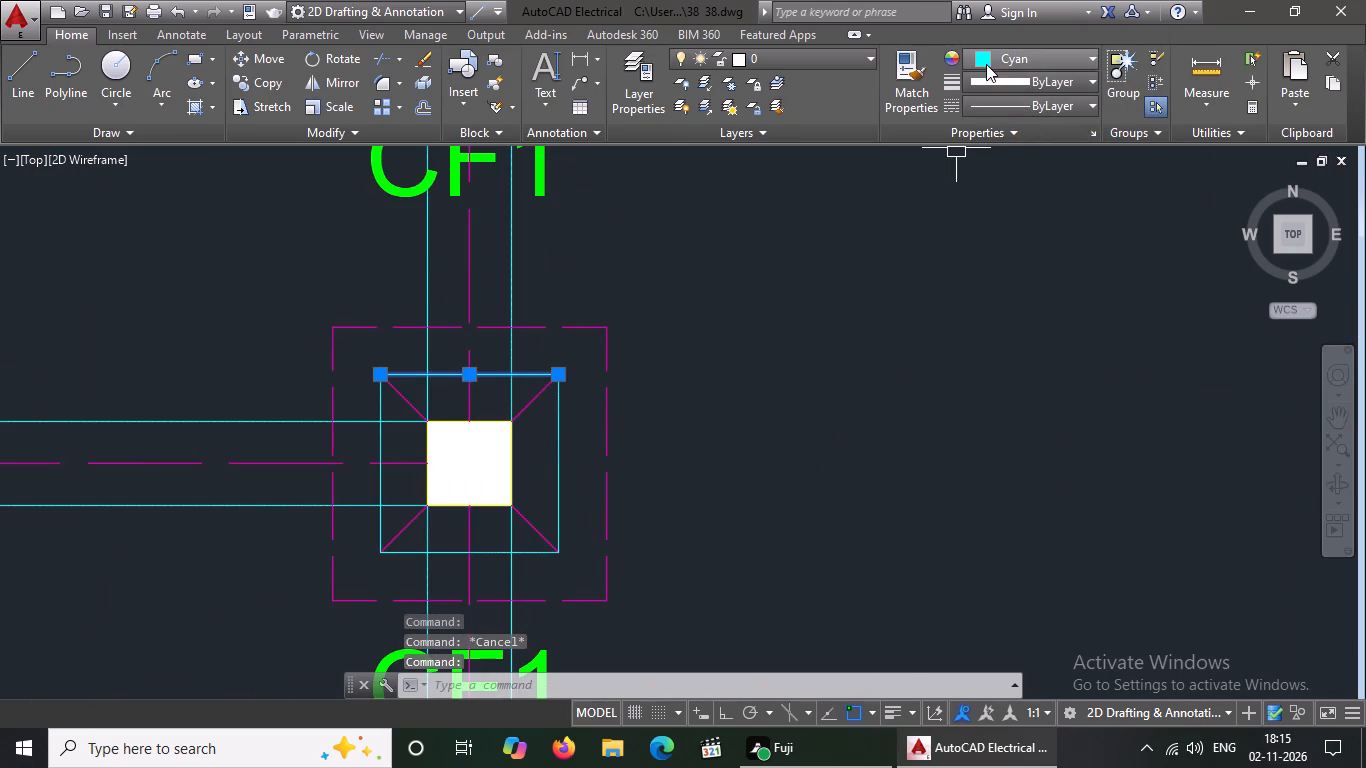
click(987, 63)
click(1102, 179)
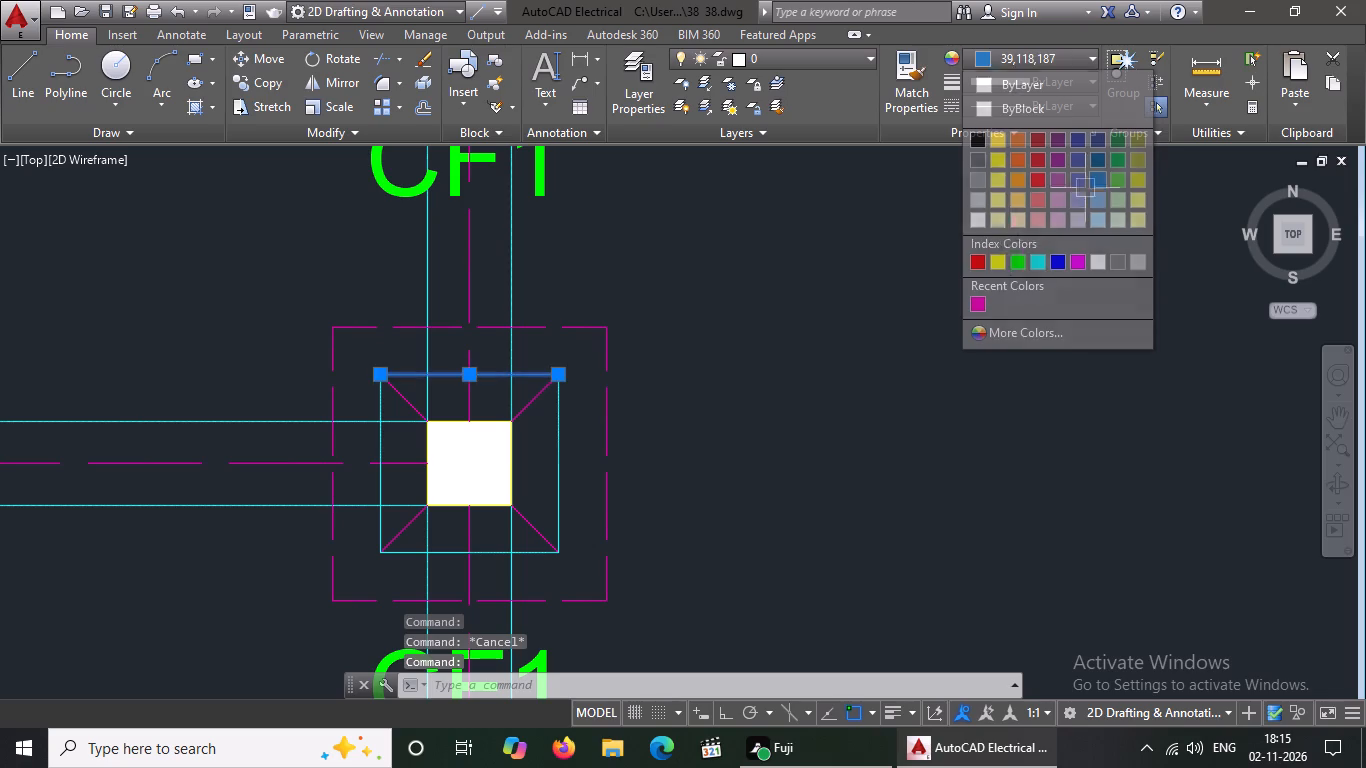
scroll(654, 450, down, 8)
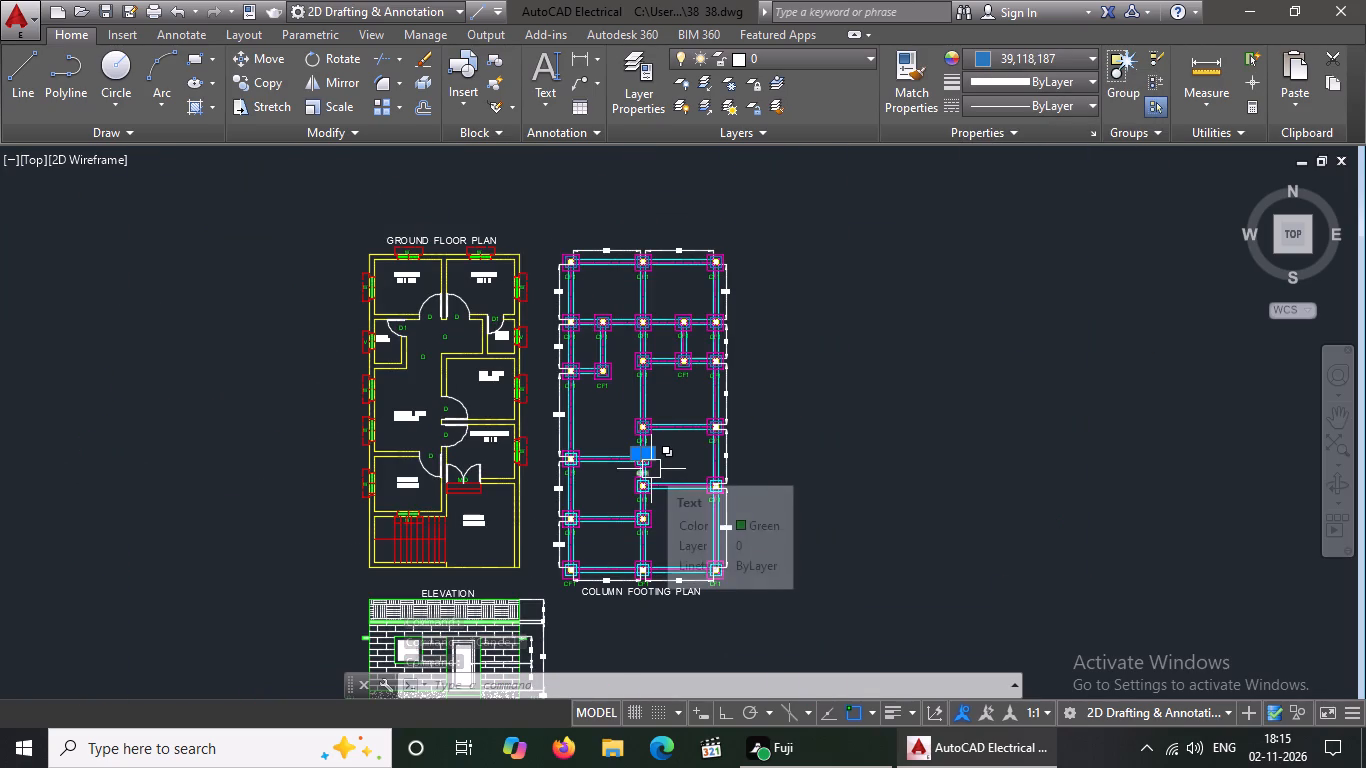
key(Escape)
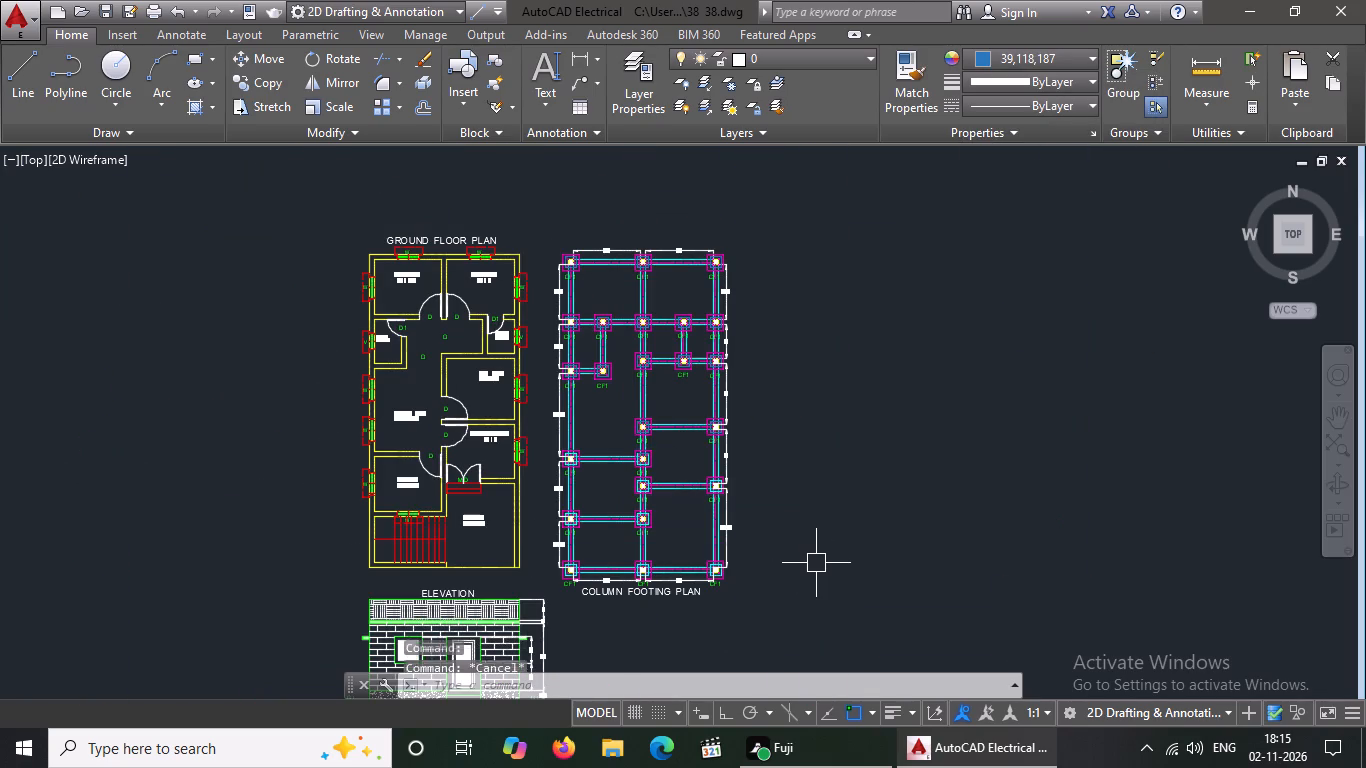
Recolour the right, bottom and left edges of that lower middle-column footing's inner square to 39,118,187.
scroll(635, 431, up, 2)
scroll(658, 523, up, 3)
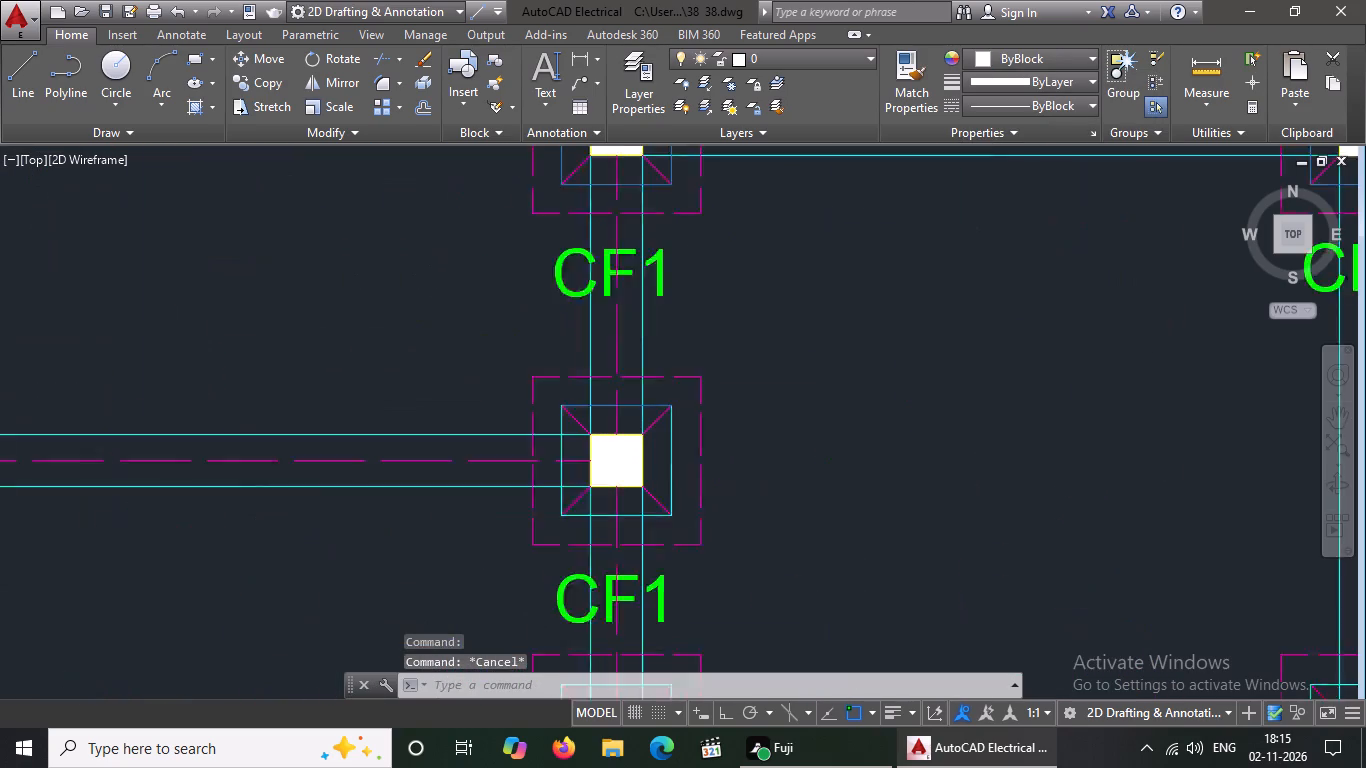
scroll(658, 524, up, 1)
click(683, 417)
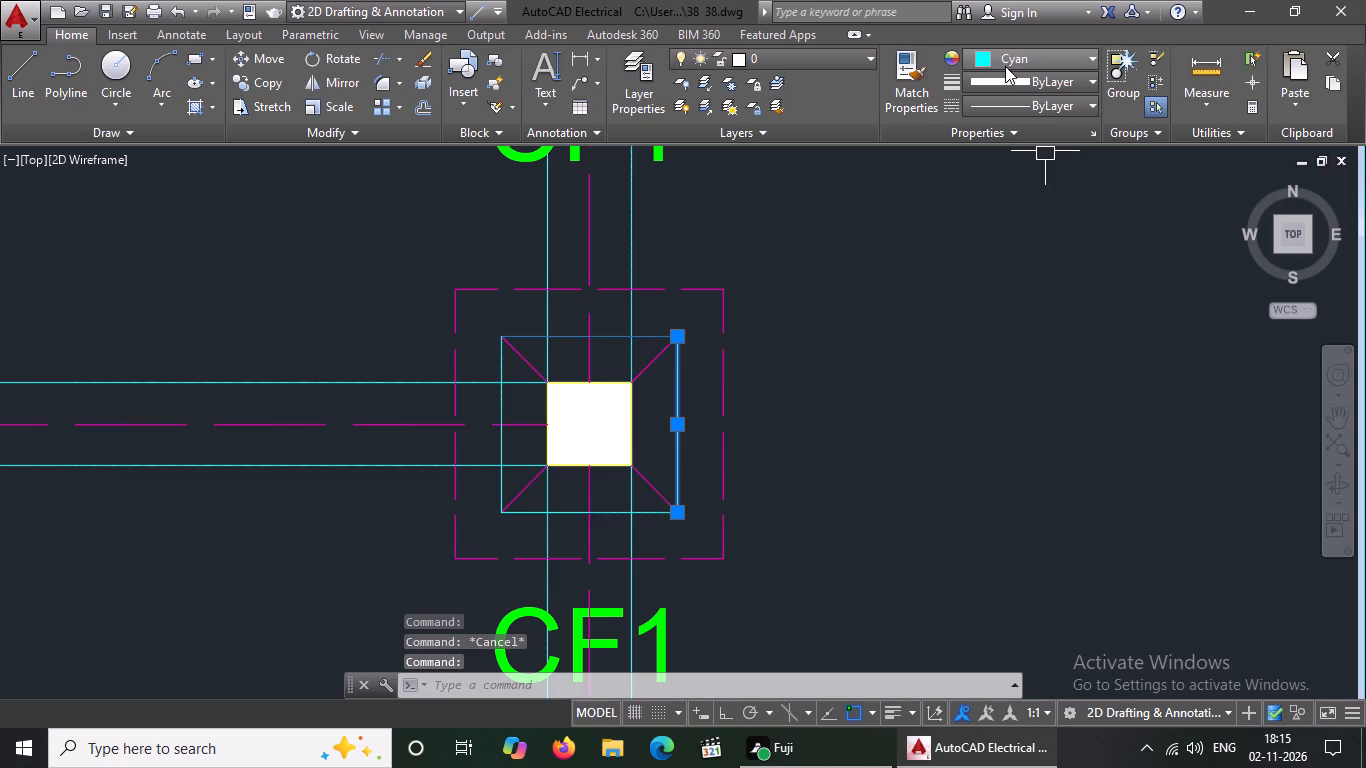
click(1005, 66)
click(1092, 178)
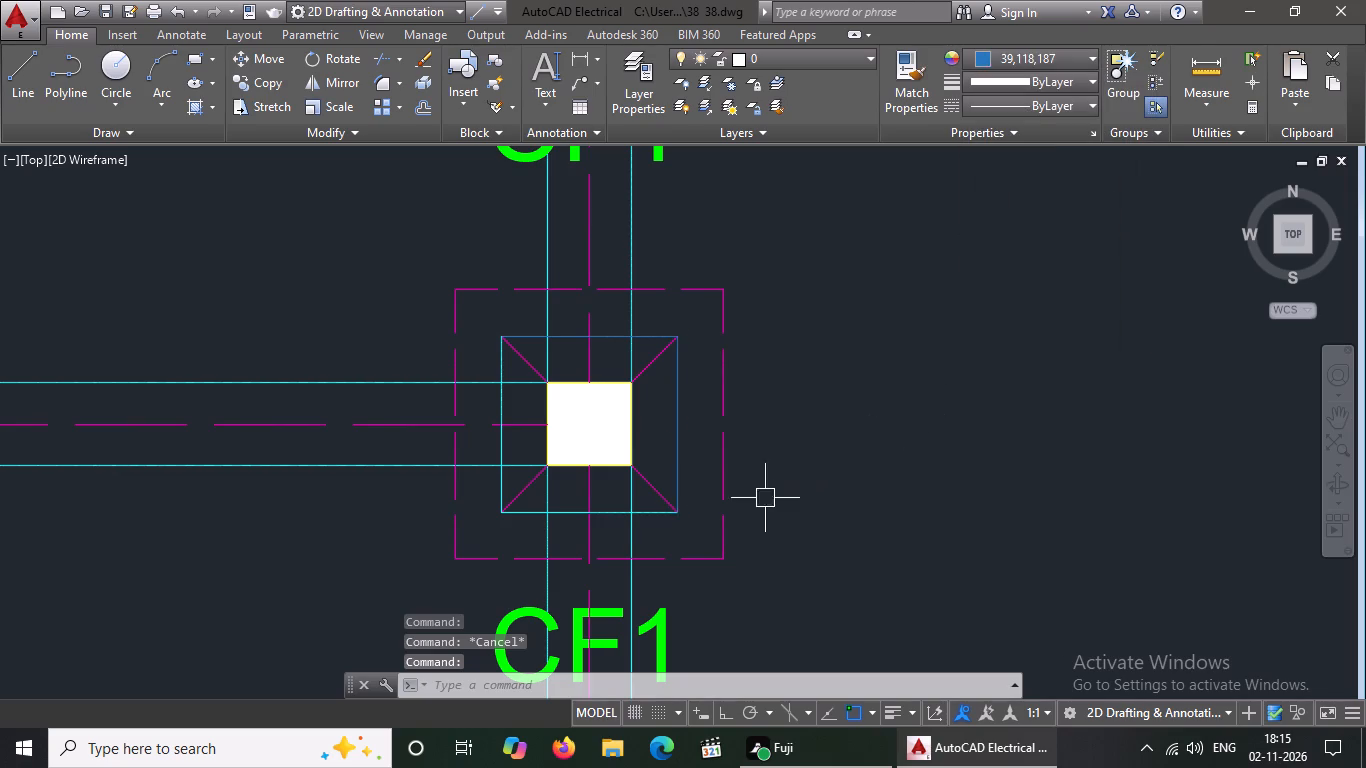
key(Escape)
click(642, 513)
click(1018, 62)
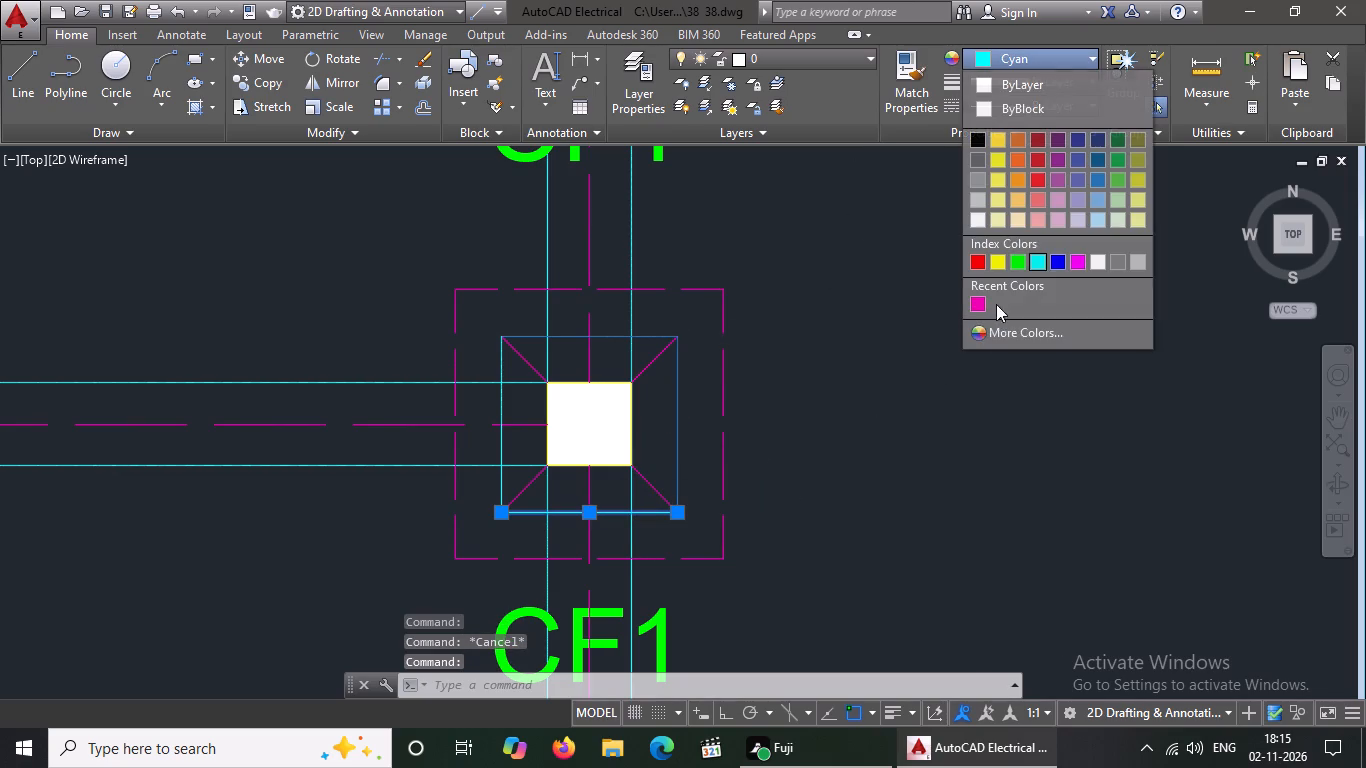
click(1095, 180)
key(Escape)
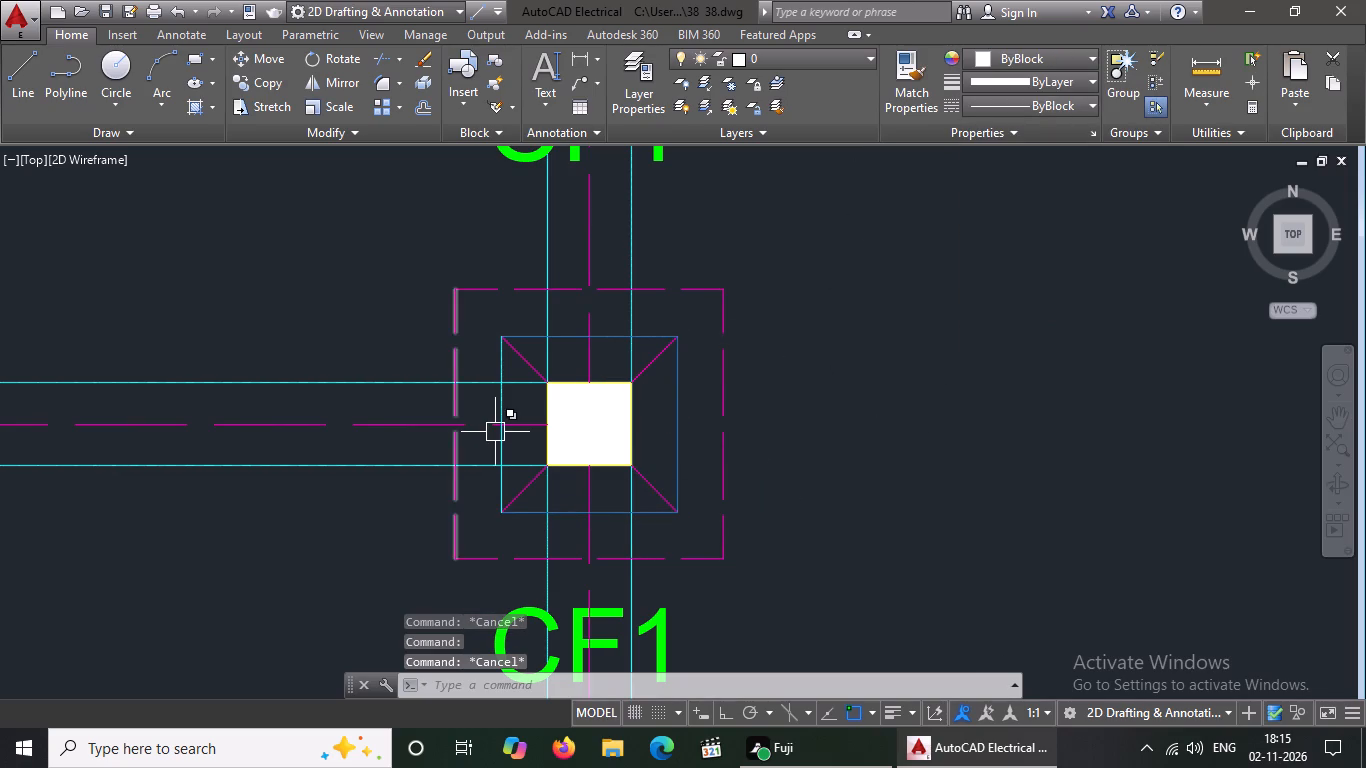
click(497, 434)
click(1025, 54)
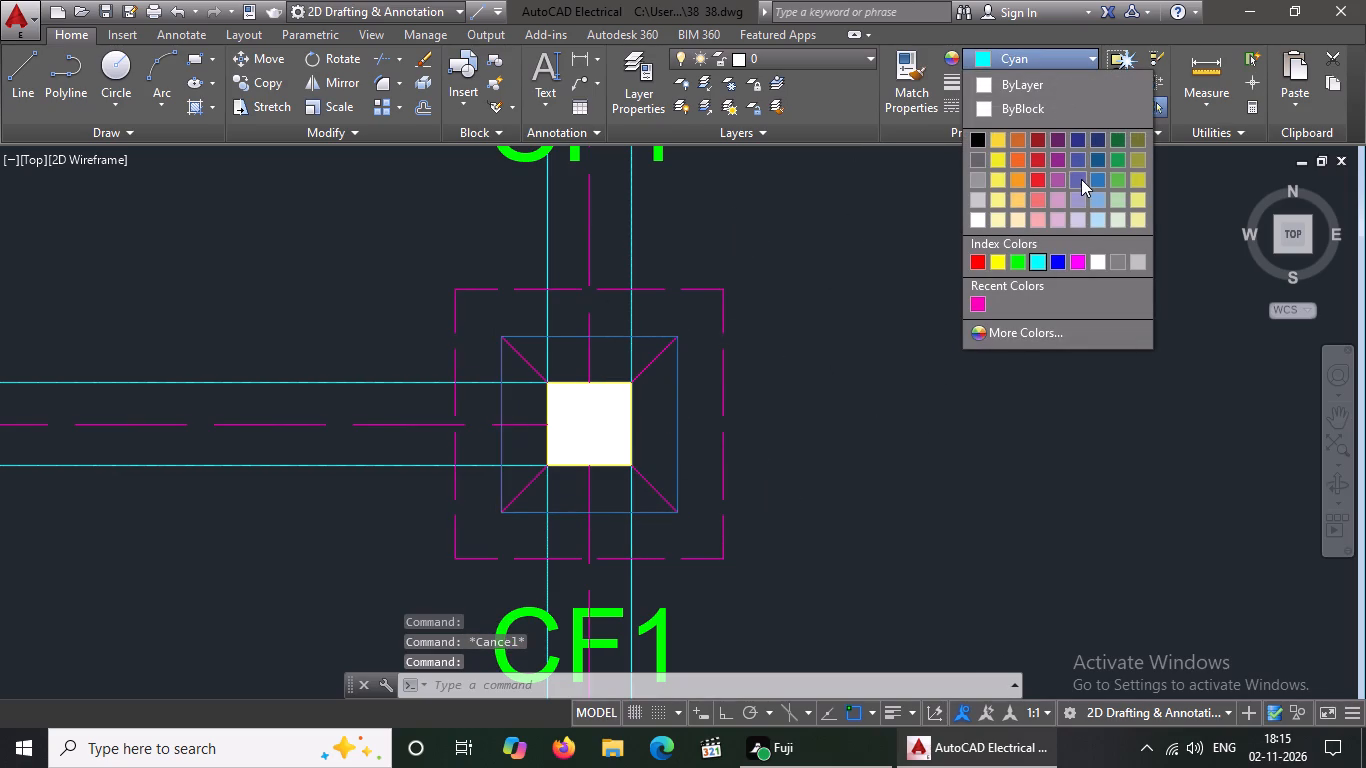
click(1096, 180)
key(Escape)
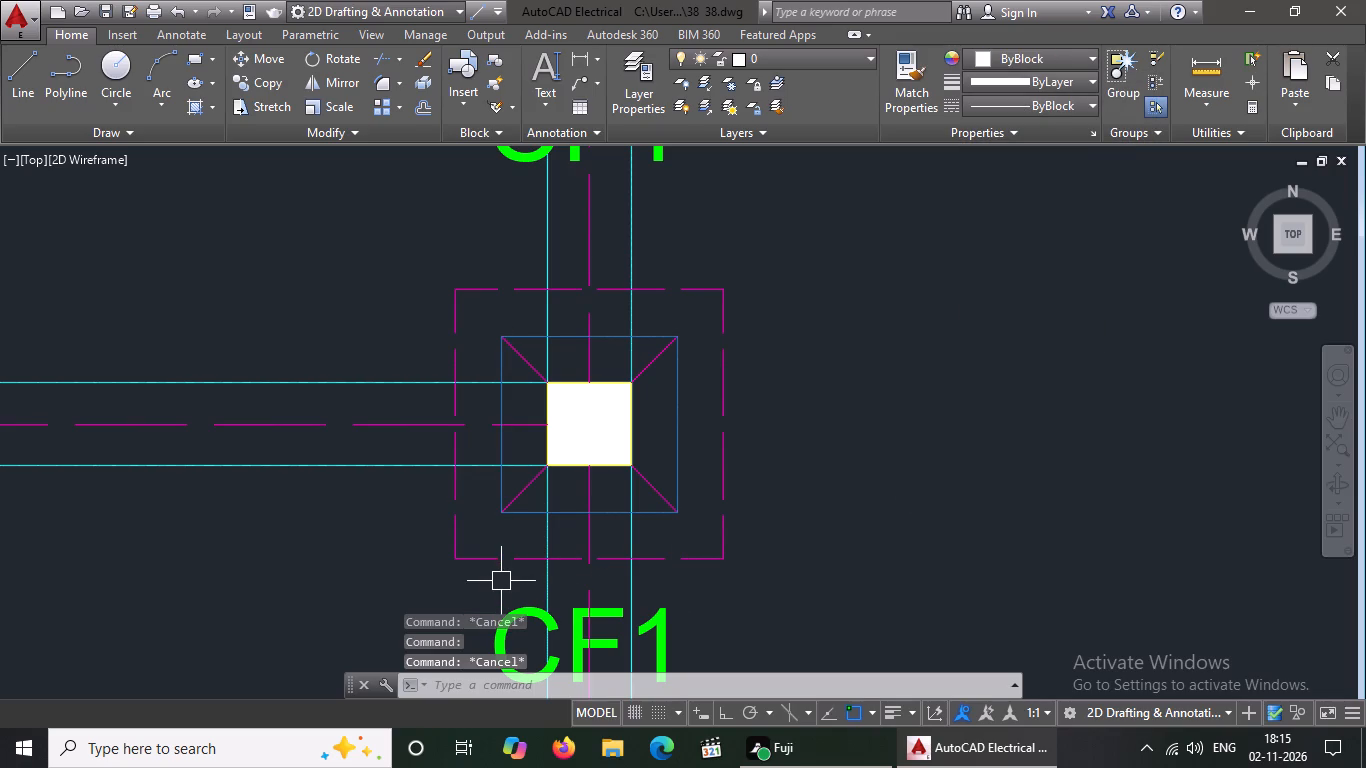
scroll(130, 700, down, 3)
Recolour the top and left inner-square edges to 39,118,187 on the left-column CF1 footing between the 12'-3" and 8'-2" dimensions.
scroll(178, 684, down, 3)
scroll(252, 643, down, 2)
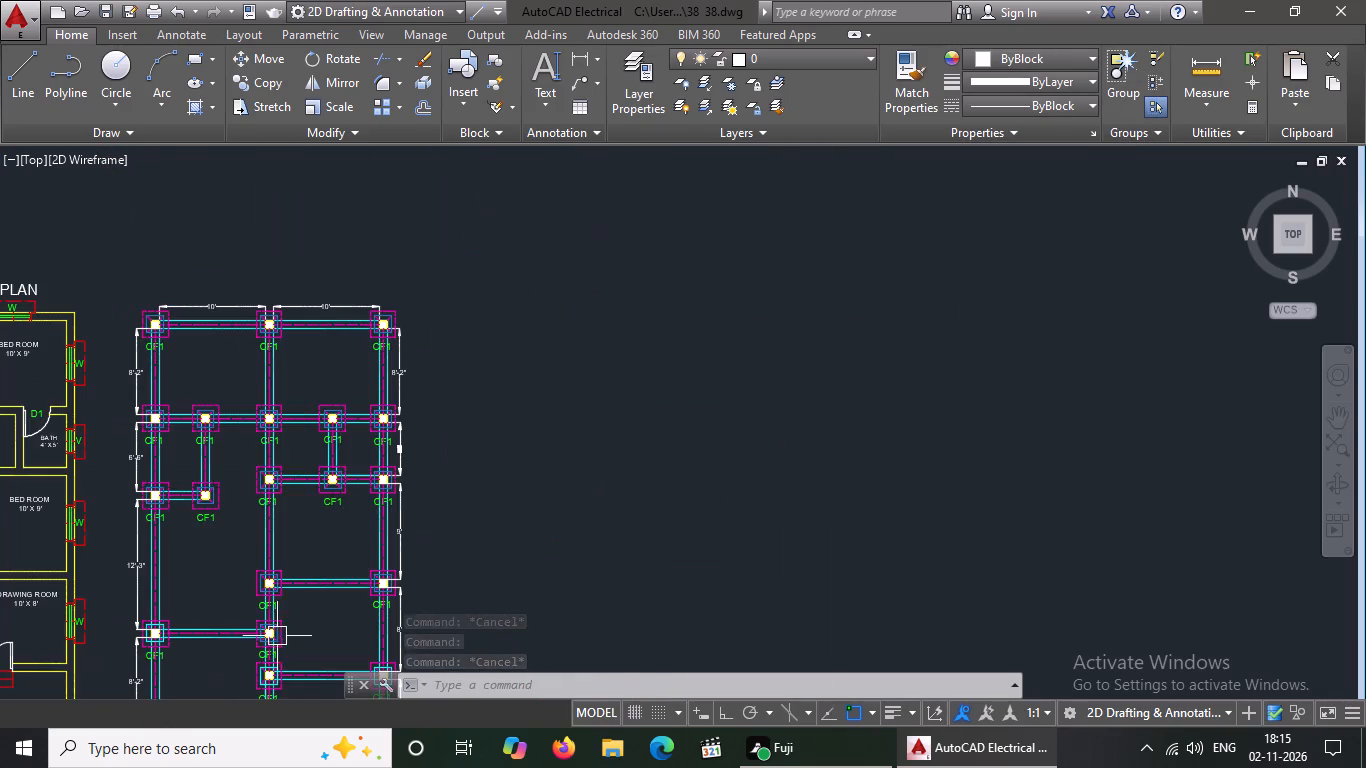
scroll(283, 625, up, 2)
scroll(399, 572, down, 4)
scroll(347, 640, up, 4)
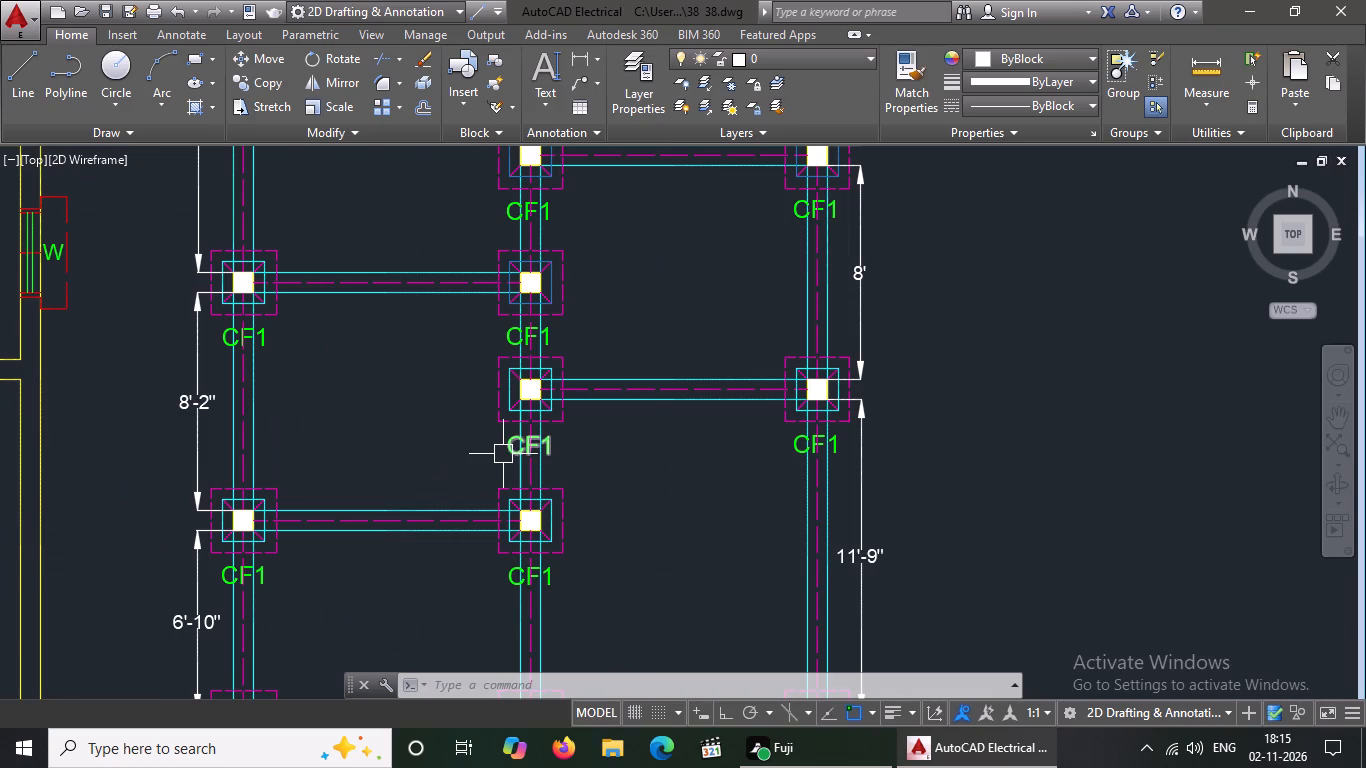
scroll(504, 449, down, 2)
scroll(476, 341, up, 1)
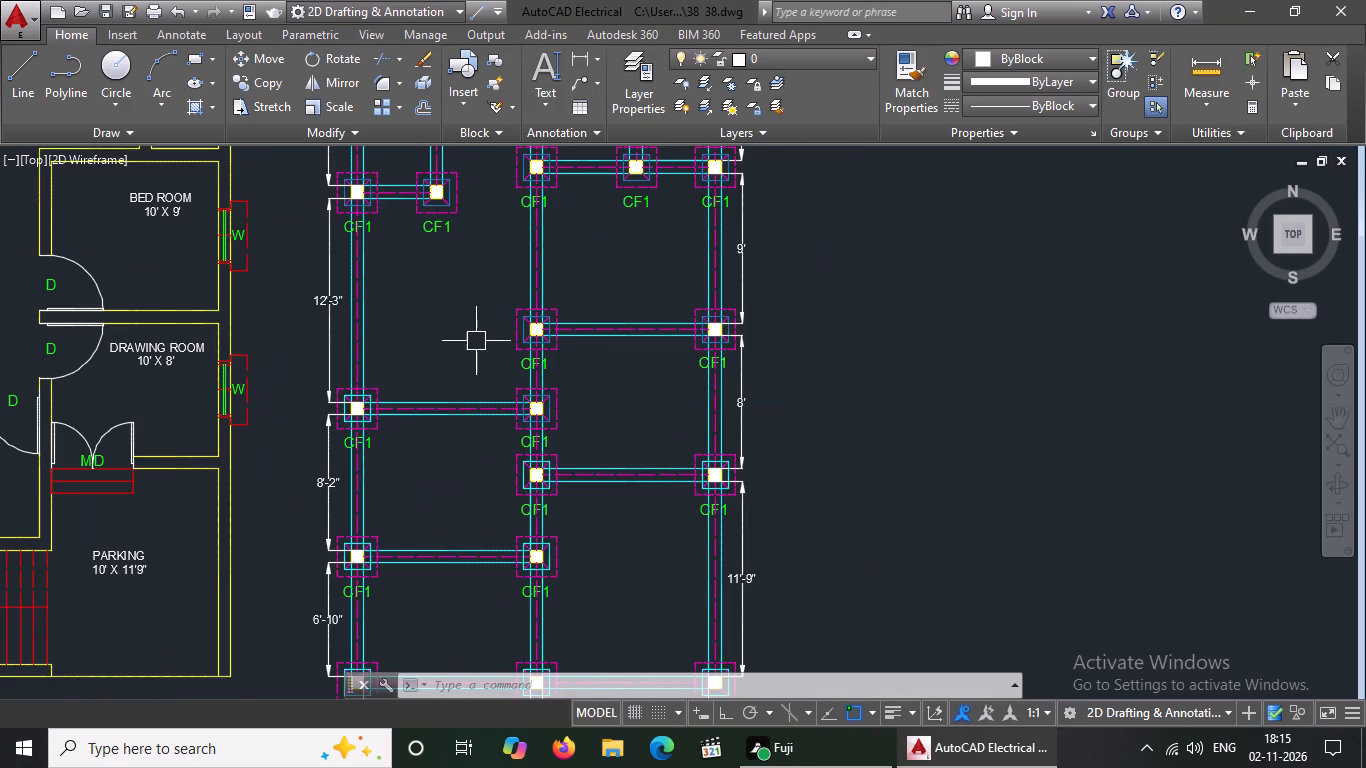
scroll(476, 341, up, 1)
scroll(250, 395, up, 3)
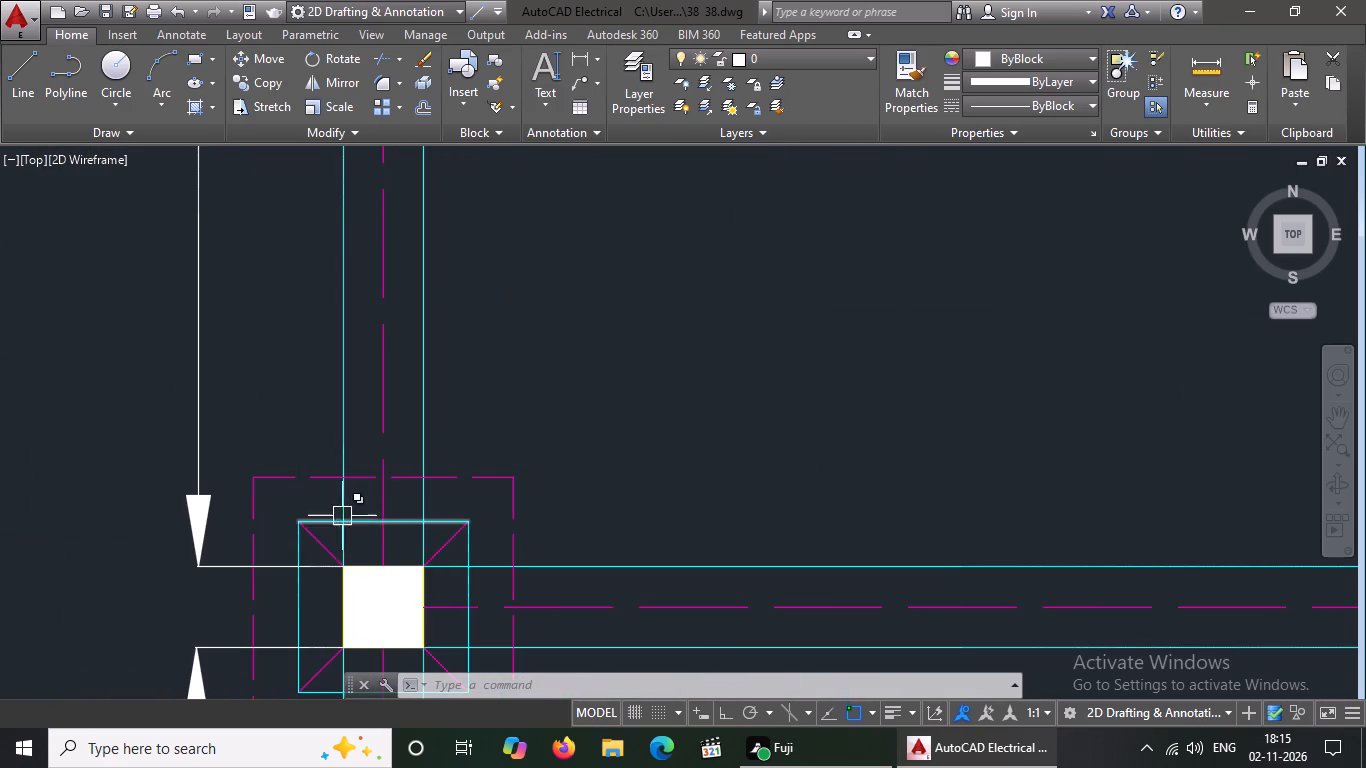
click(359, 534)
click(365, 535)
click(360, 521)
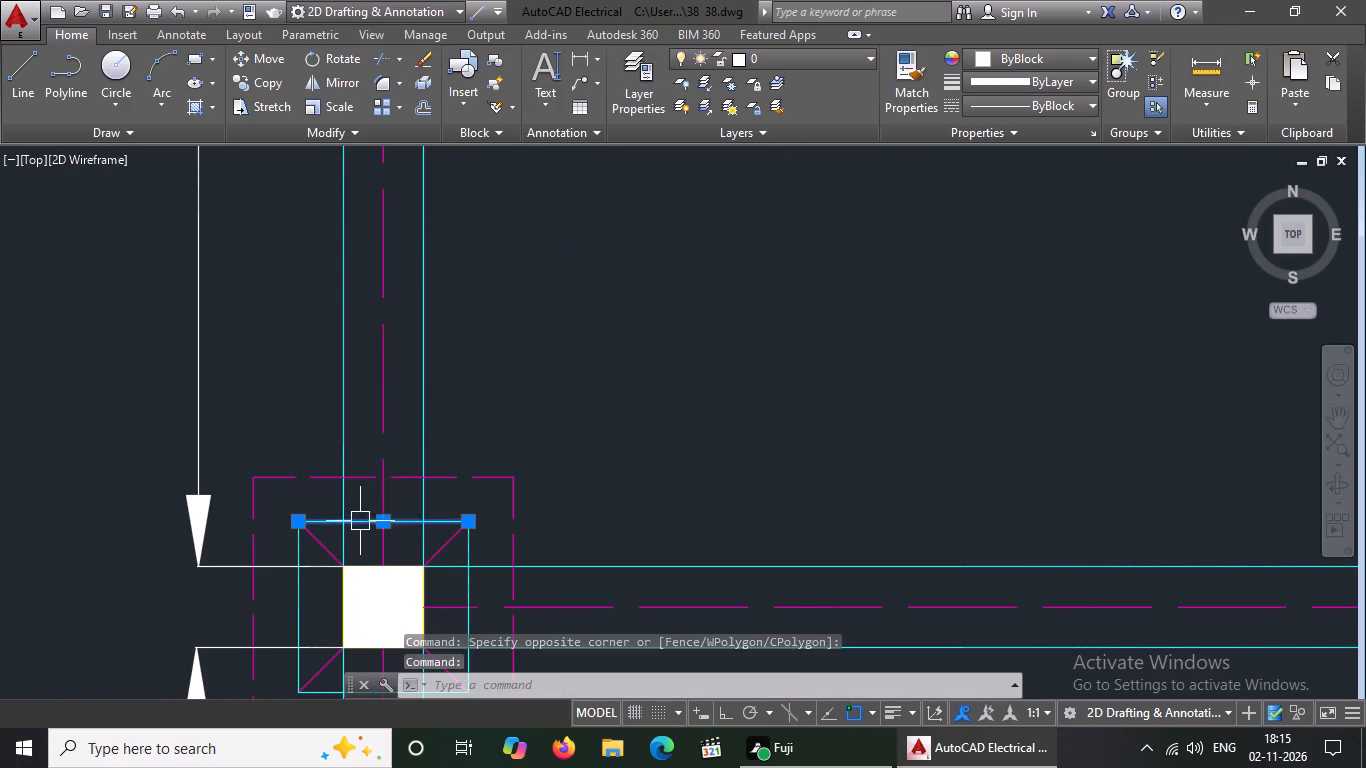
click(985, 62)
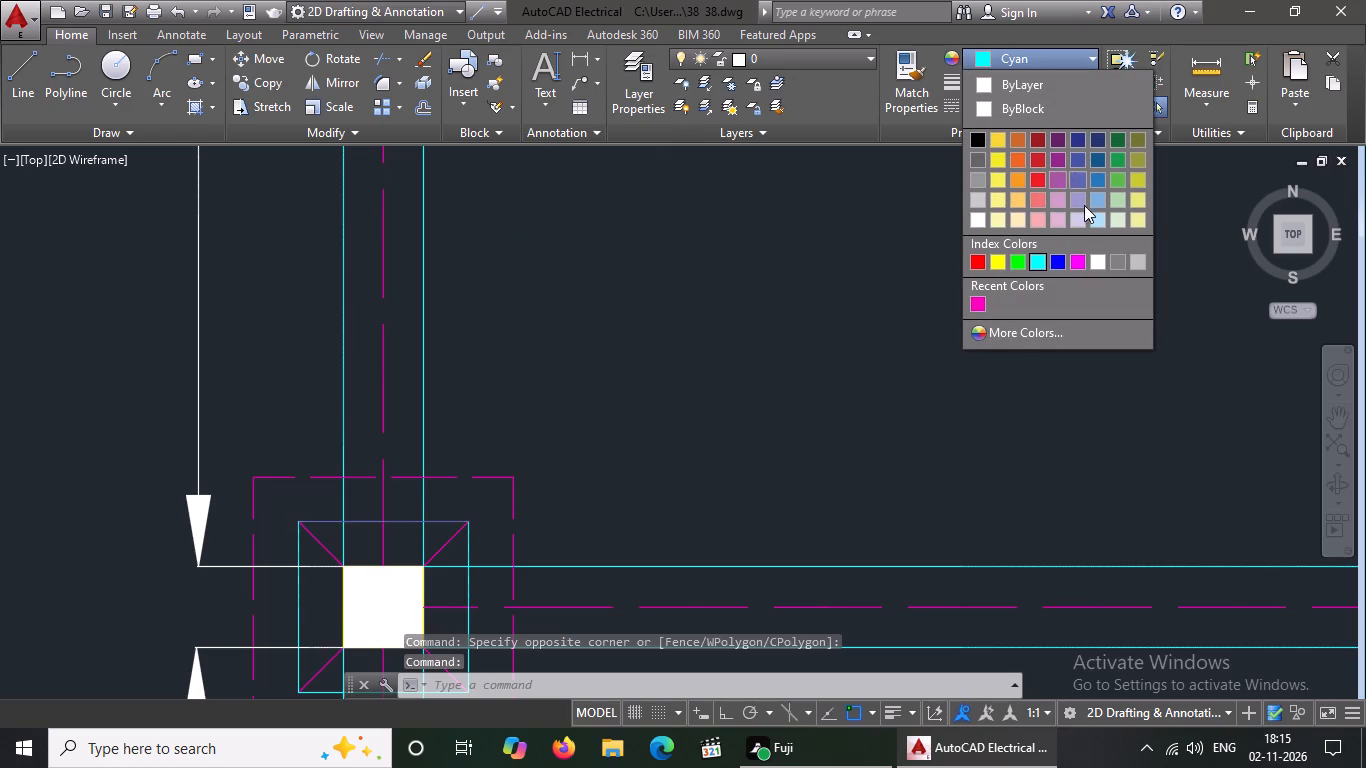
click(1099, 172)
scroll(122, 567, down, 3)
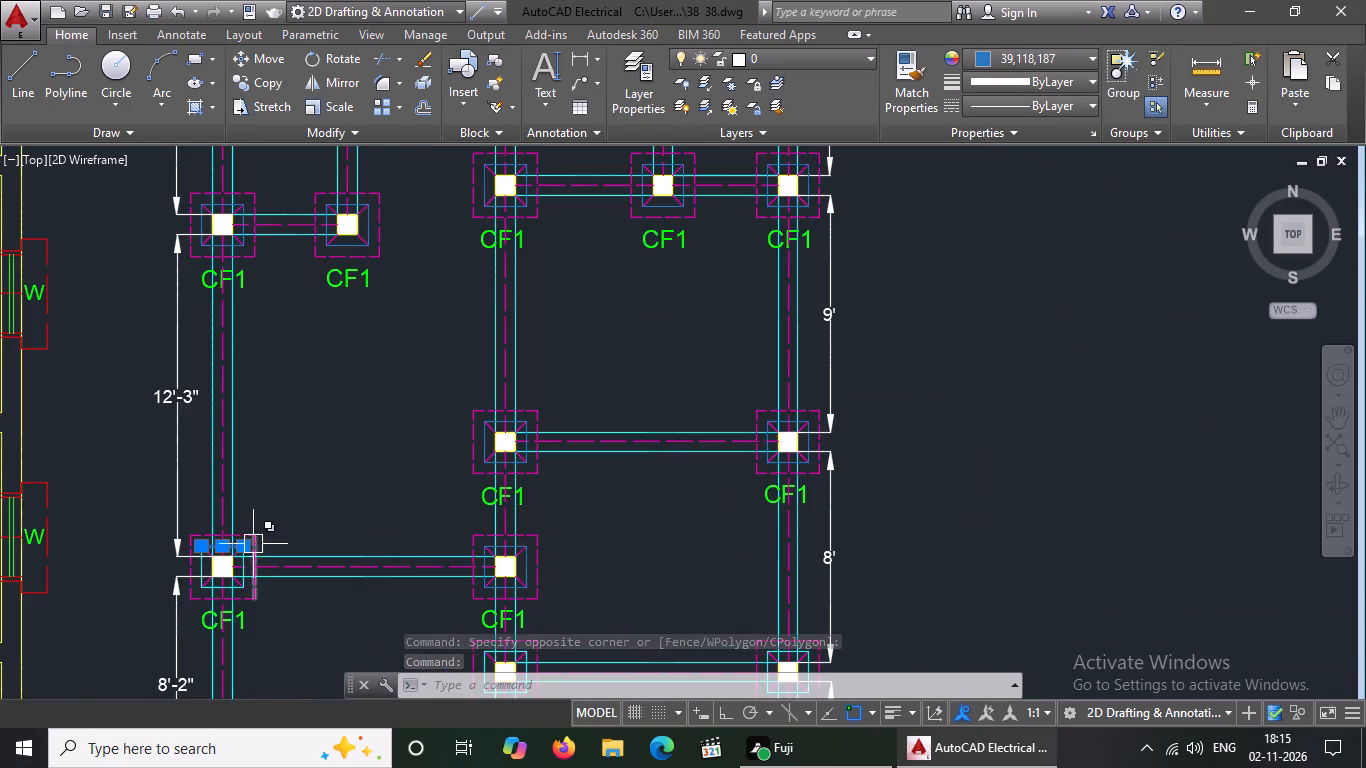
scroll(180, 641, up, 3)
click(251, 346)
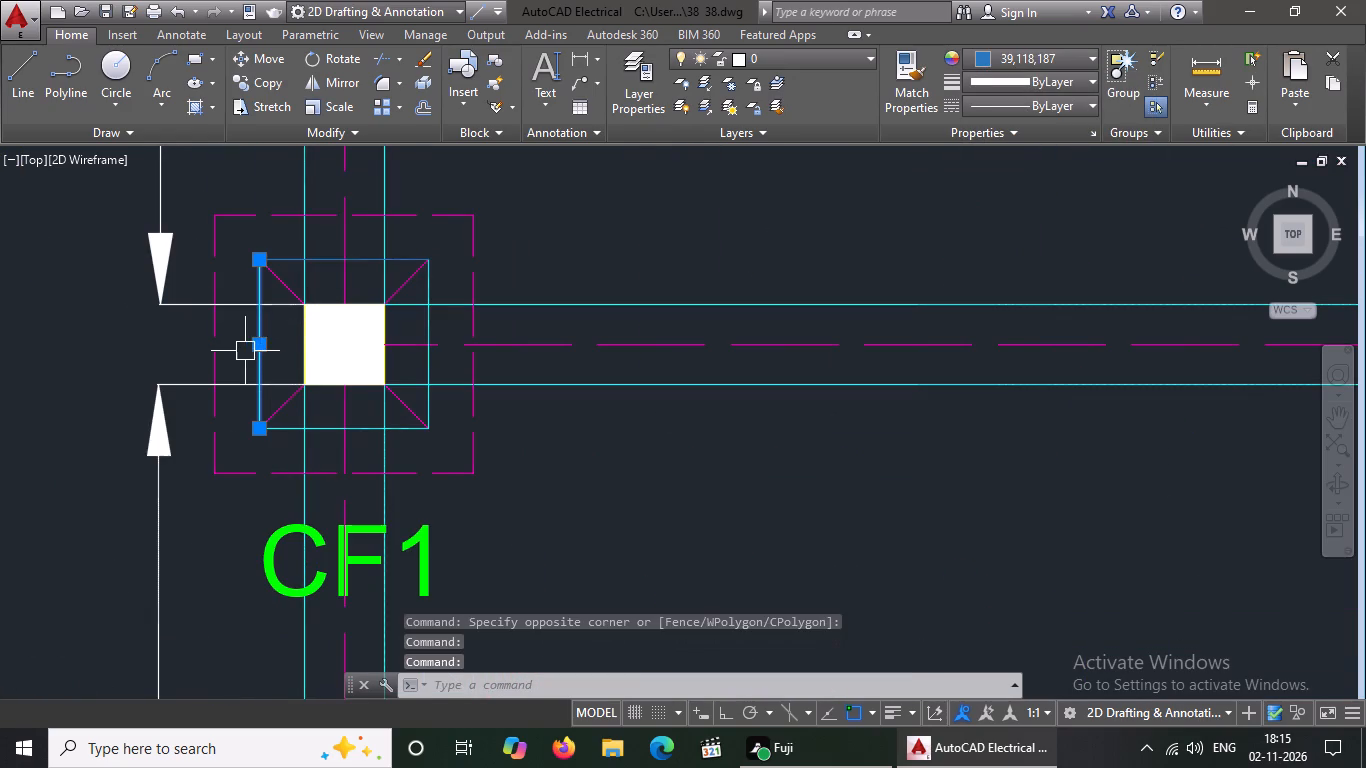
click(1005, 53)
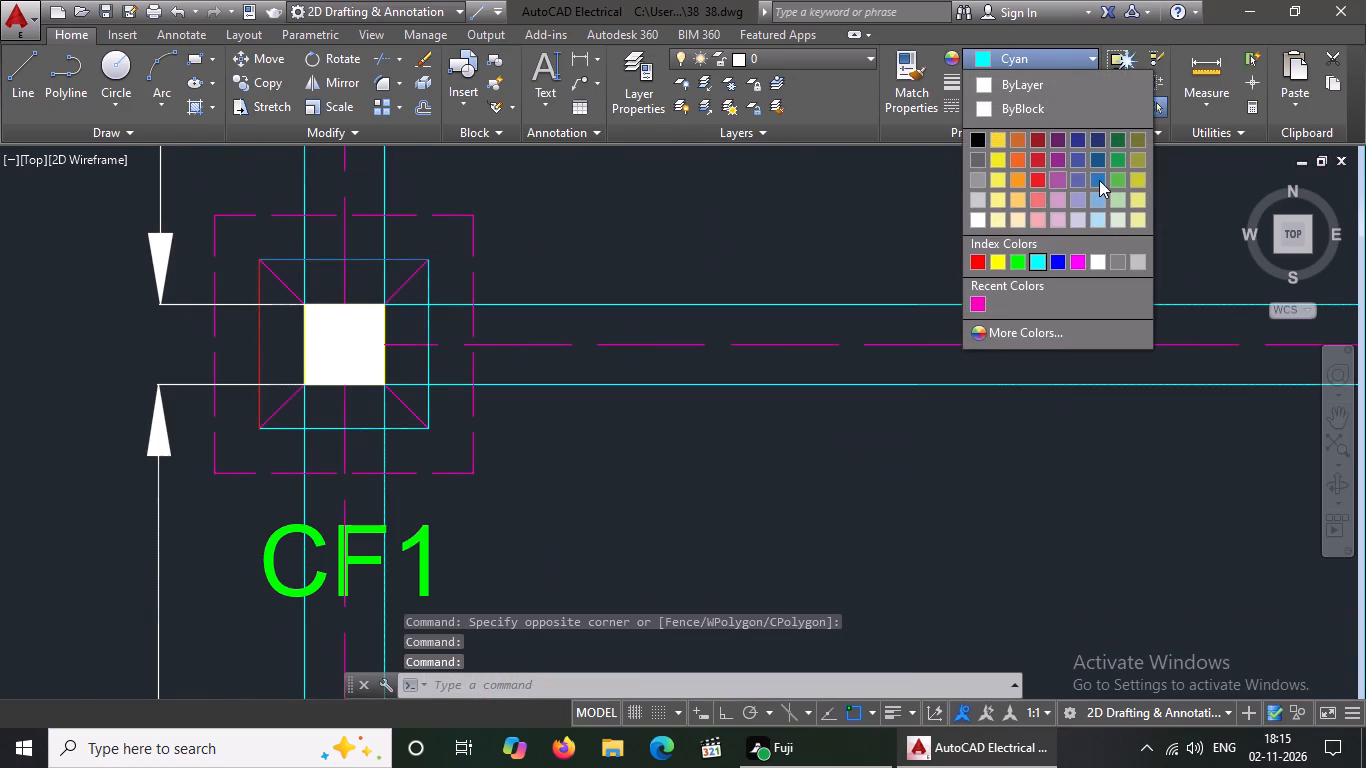
click(1099, 179)
Recolour the right and bottom edges of this left-column footing's inner square to 39,118,187.
click(429, 317)
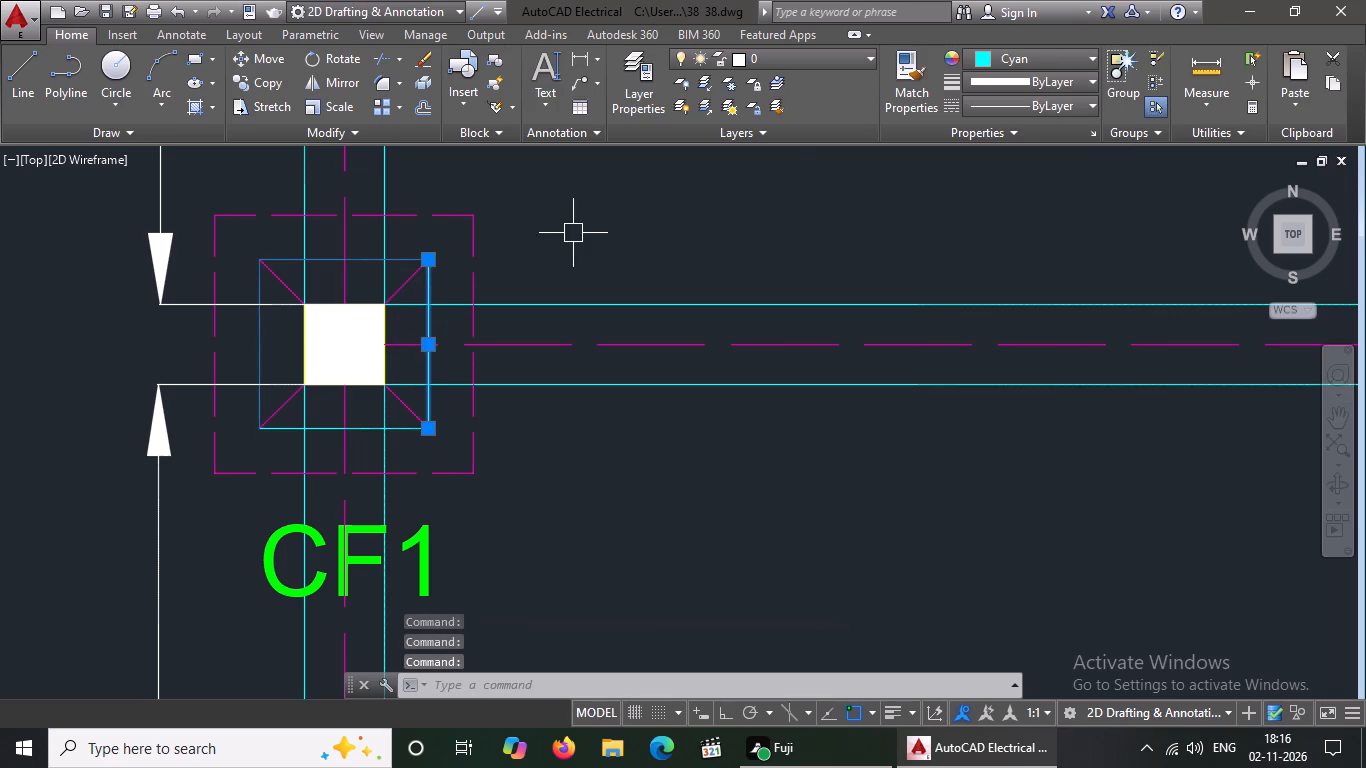
click(1066, 55)
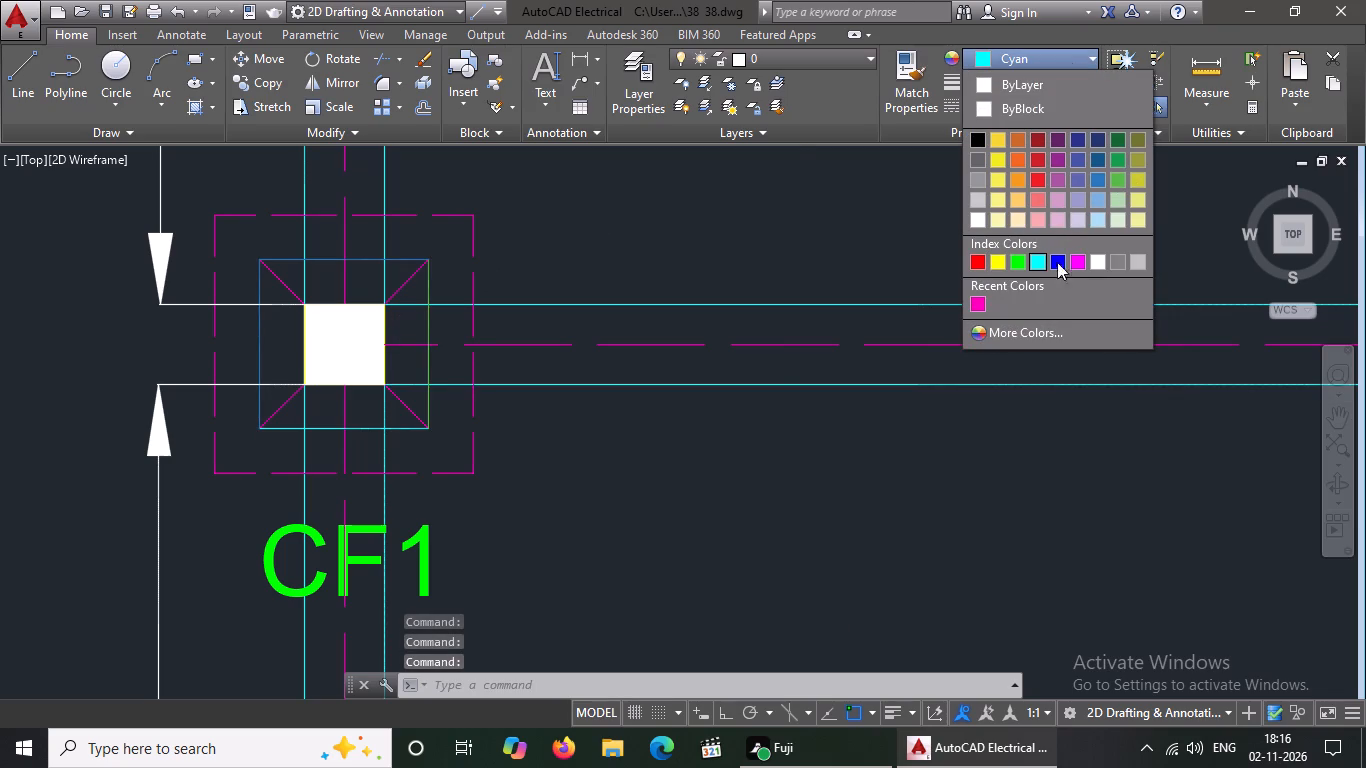
click(1102, 180)
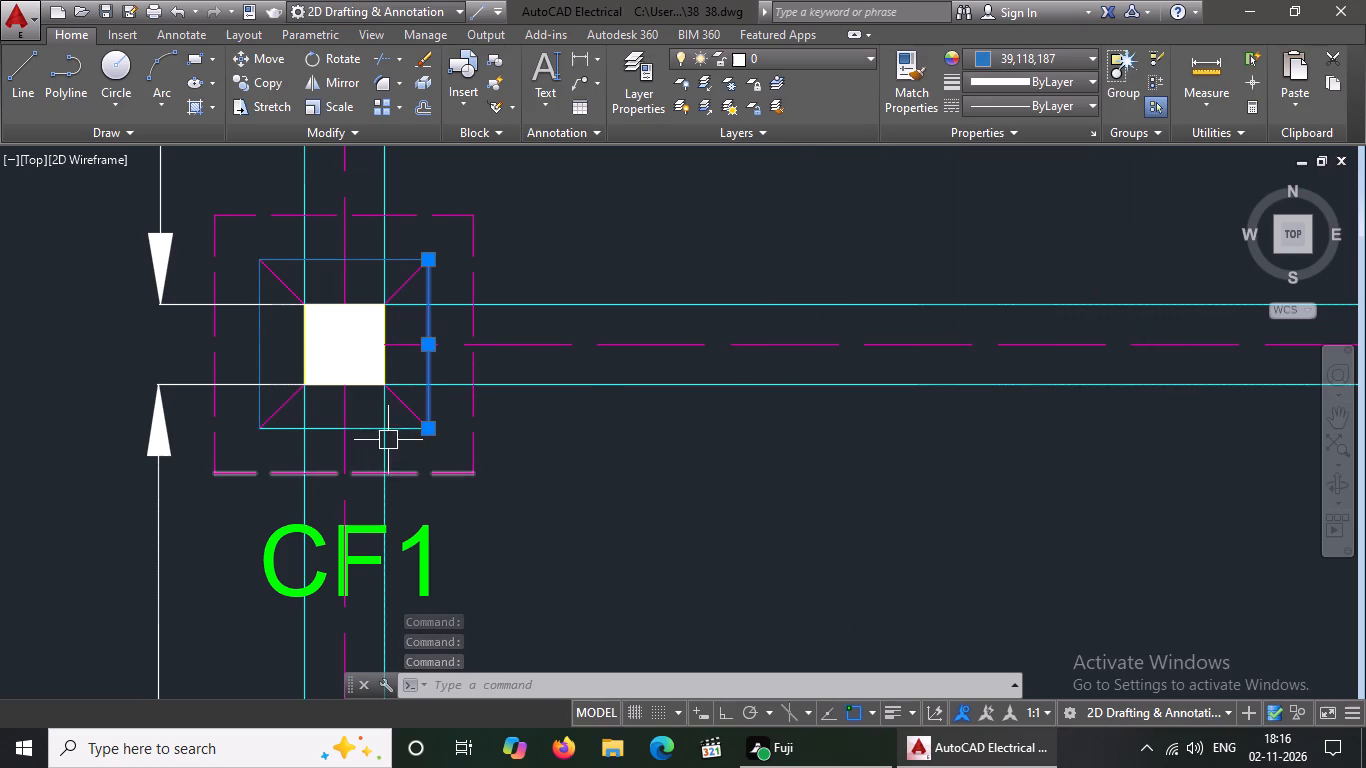
click(374, 425)
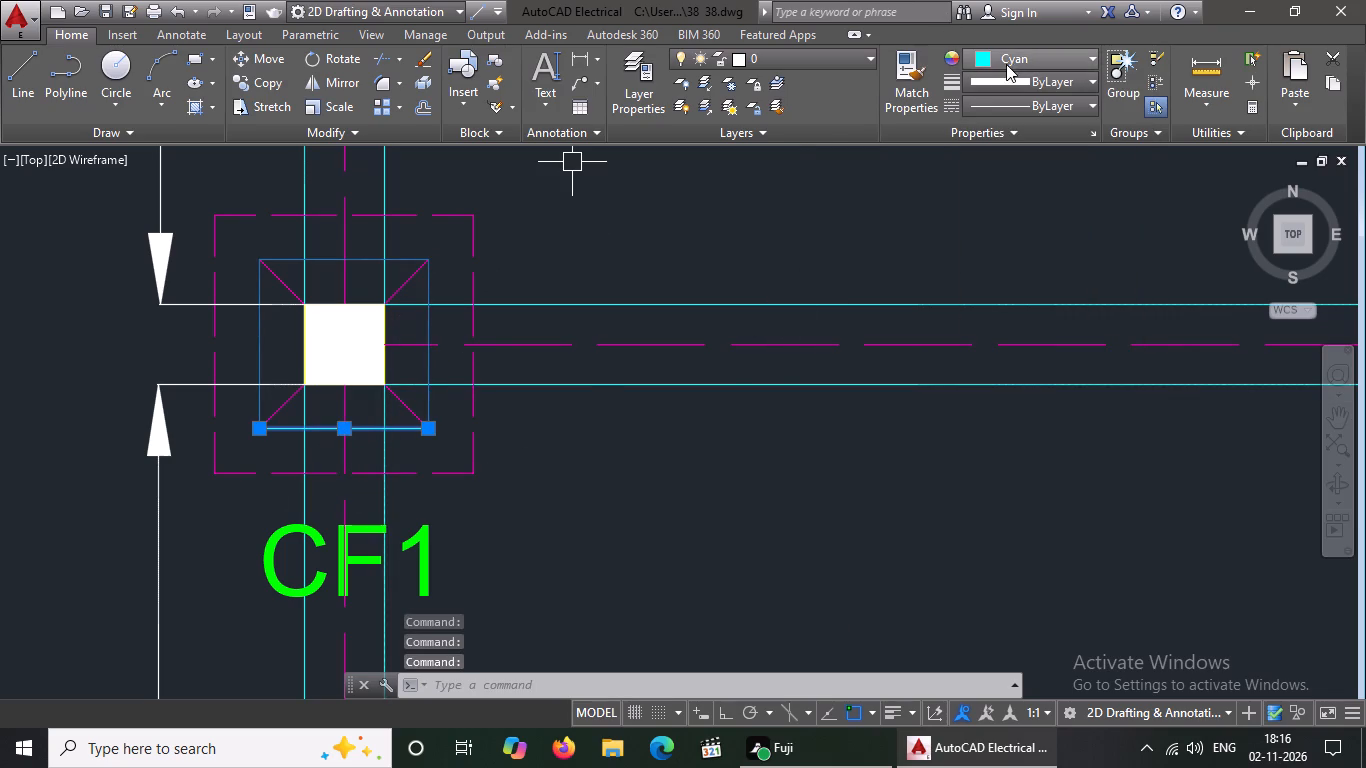
click(1008, 59)
click(1092, 179)
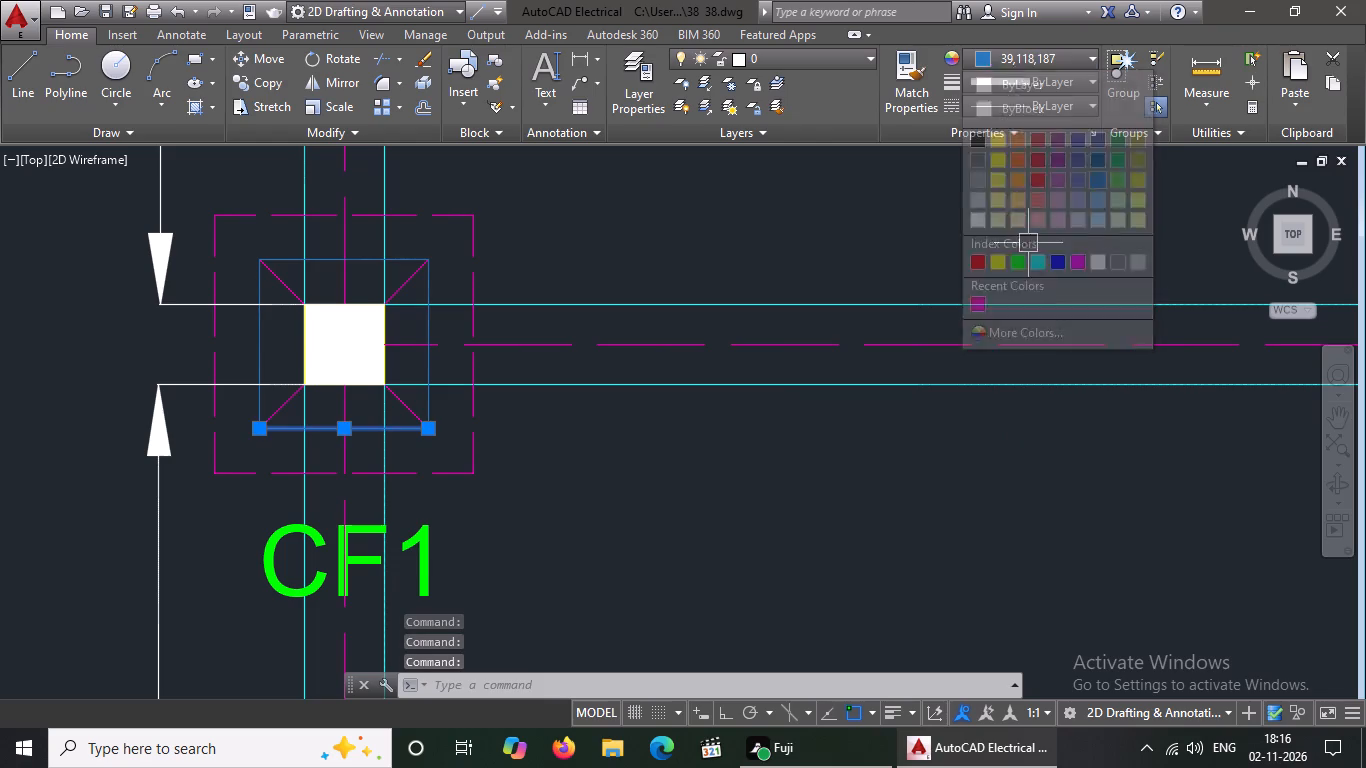
scroll(510, 439, down, 4)
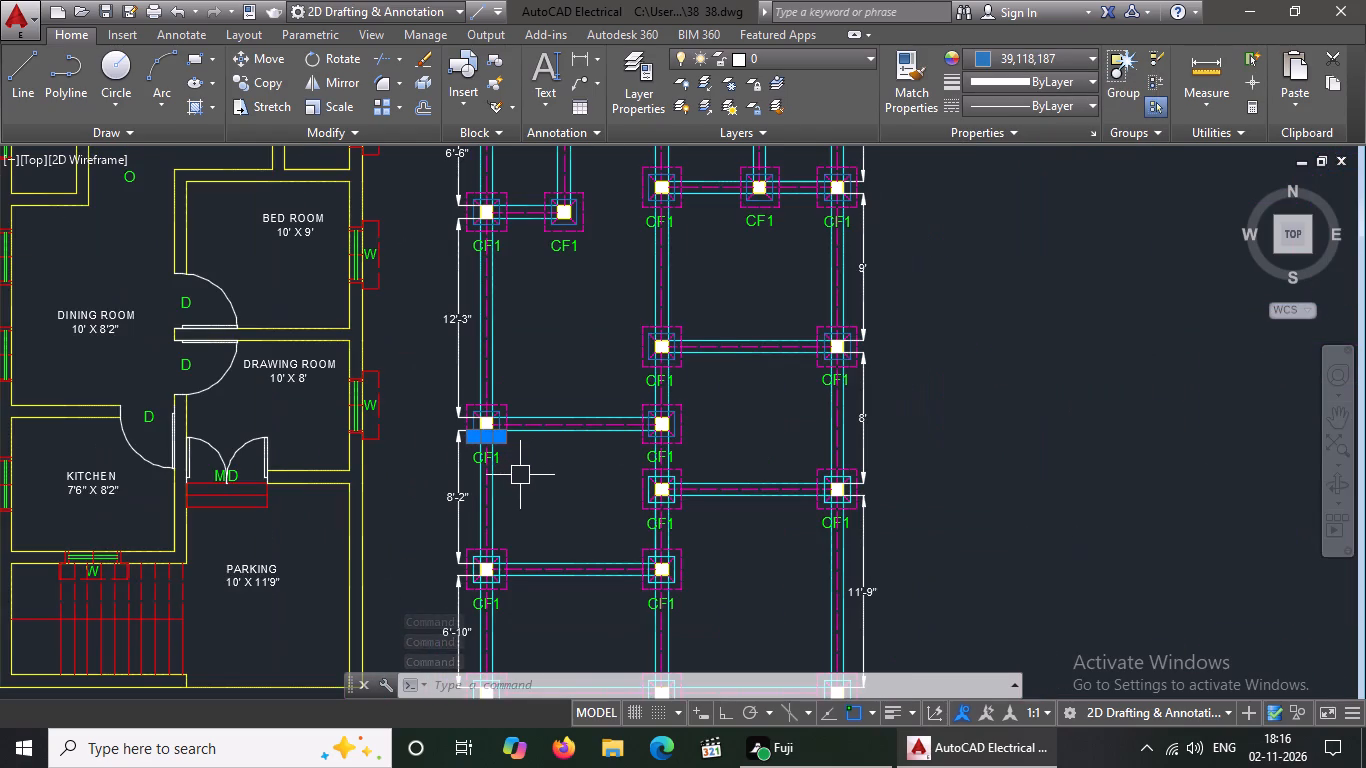
key(Escape)
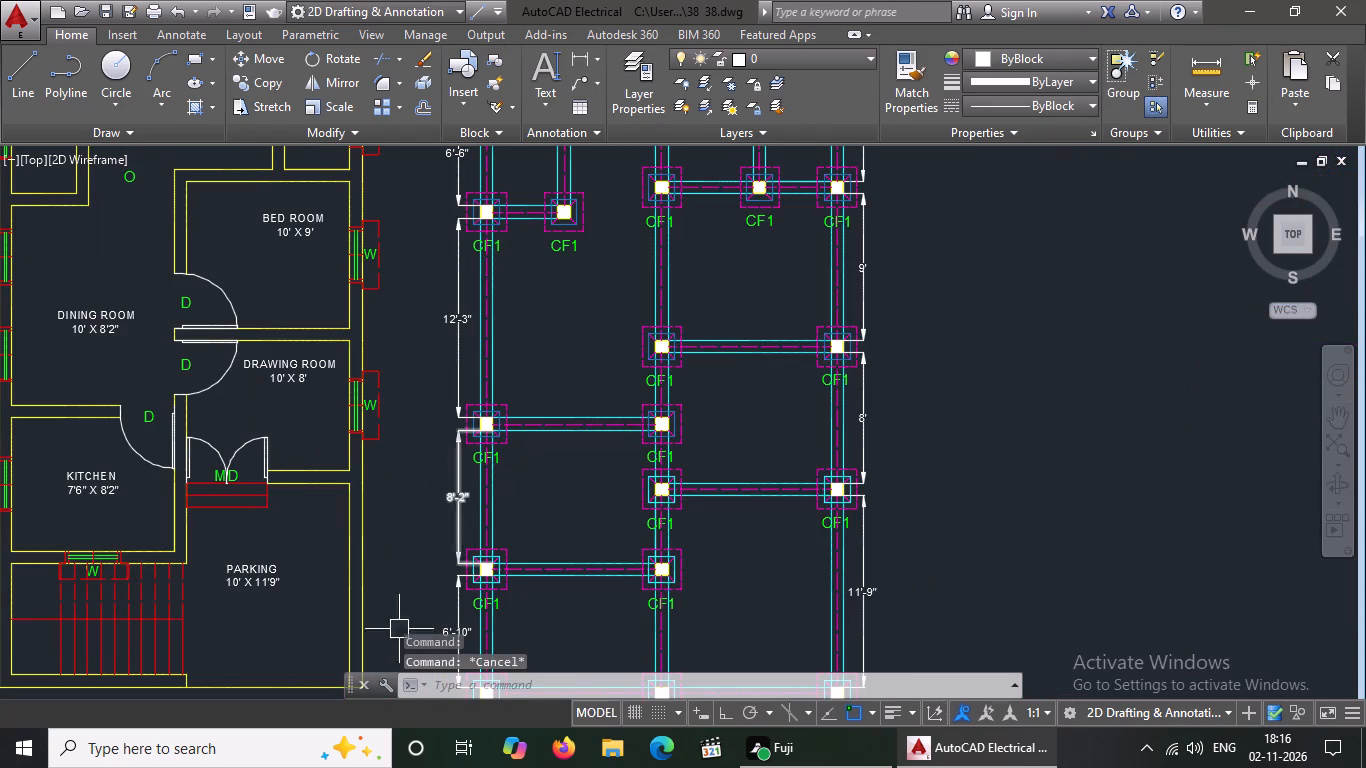
Recolour the top and left inner-square edges to 39,118,187 on the middle-column CF1 footing in the row between the 8' and 11'-9" dimensions.
scroll(678, 480, up, 3)
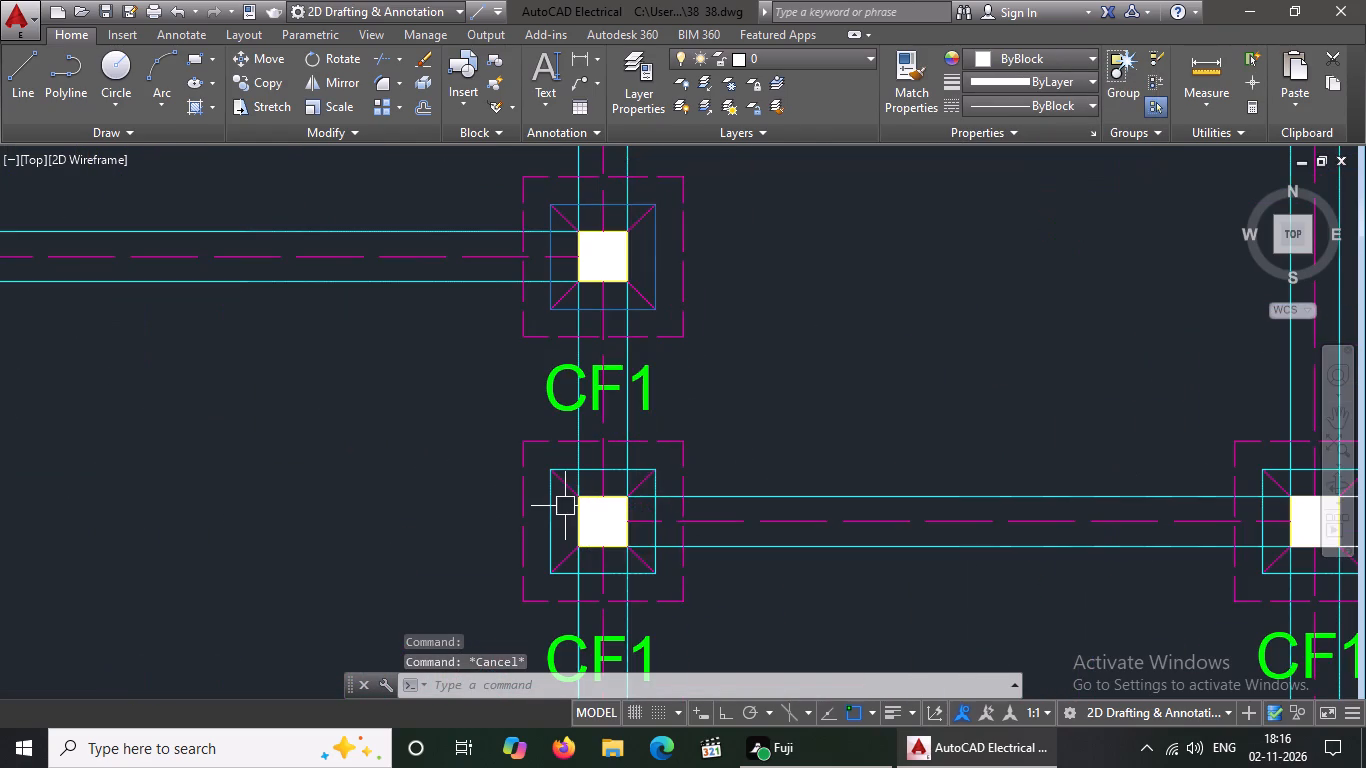
scroll(565, 506, up, 3)
click(558, 359)
click(1019, 55)
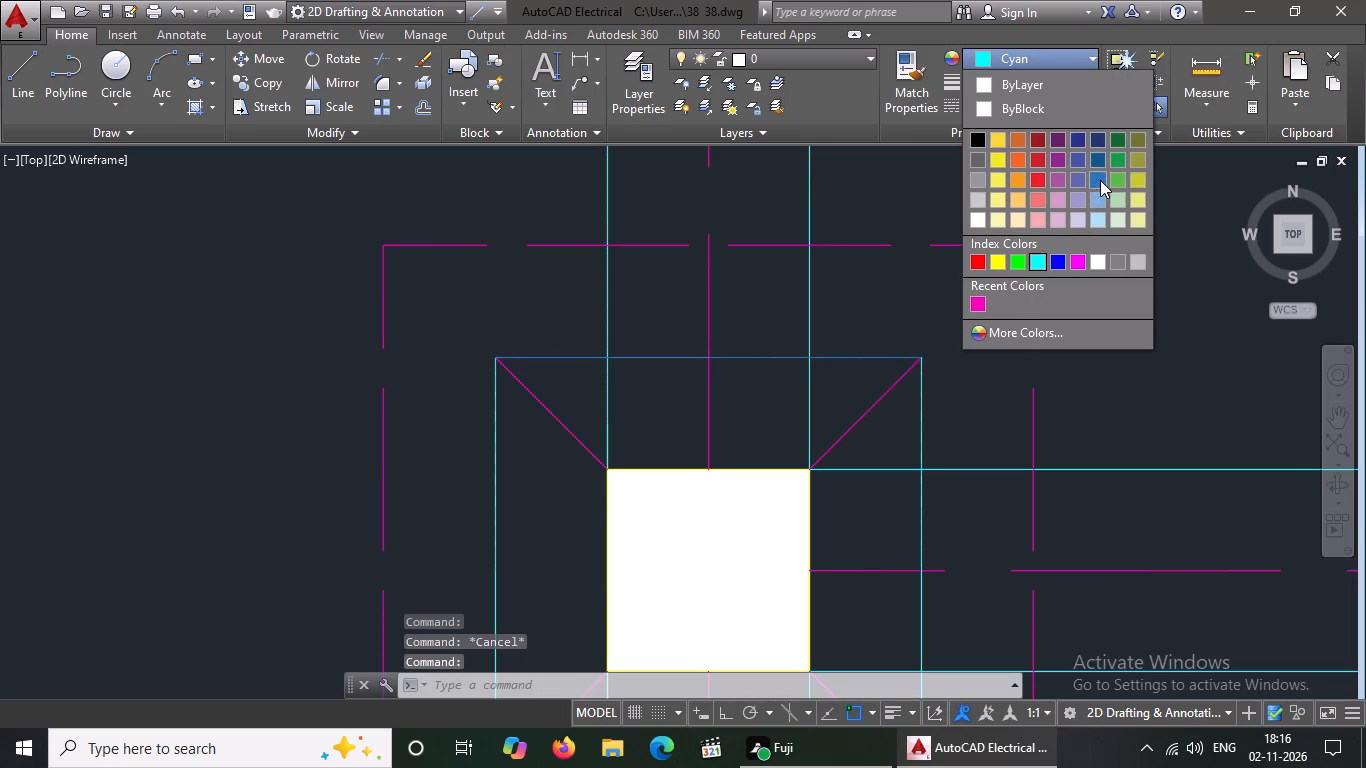
click(1100, 180)
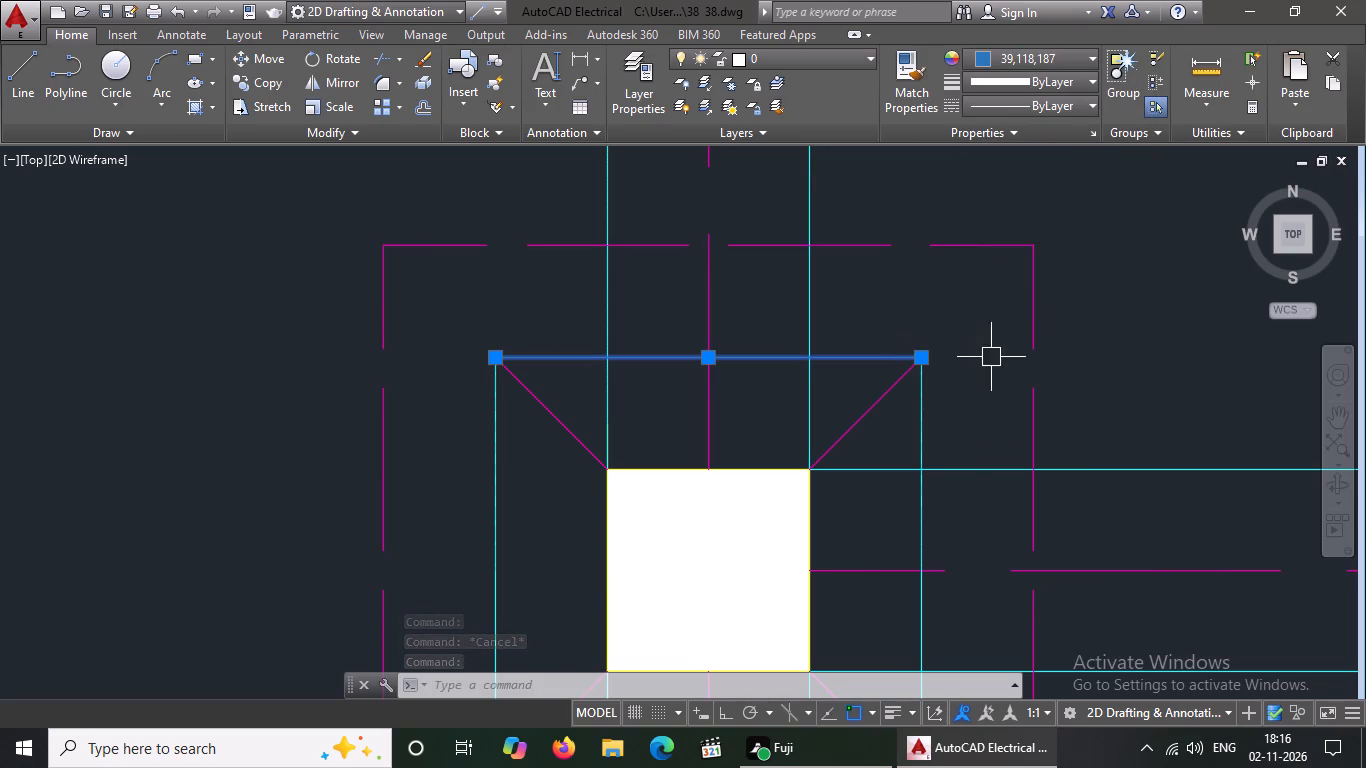
click(509, 552)
click(466, 591)
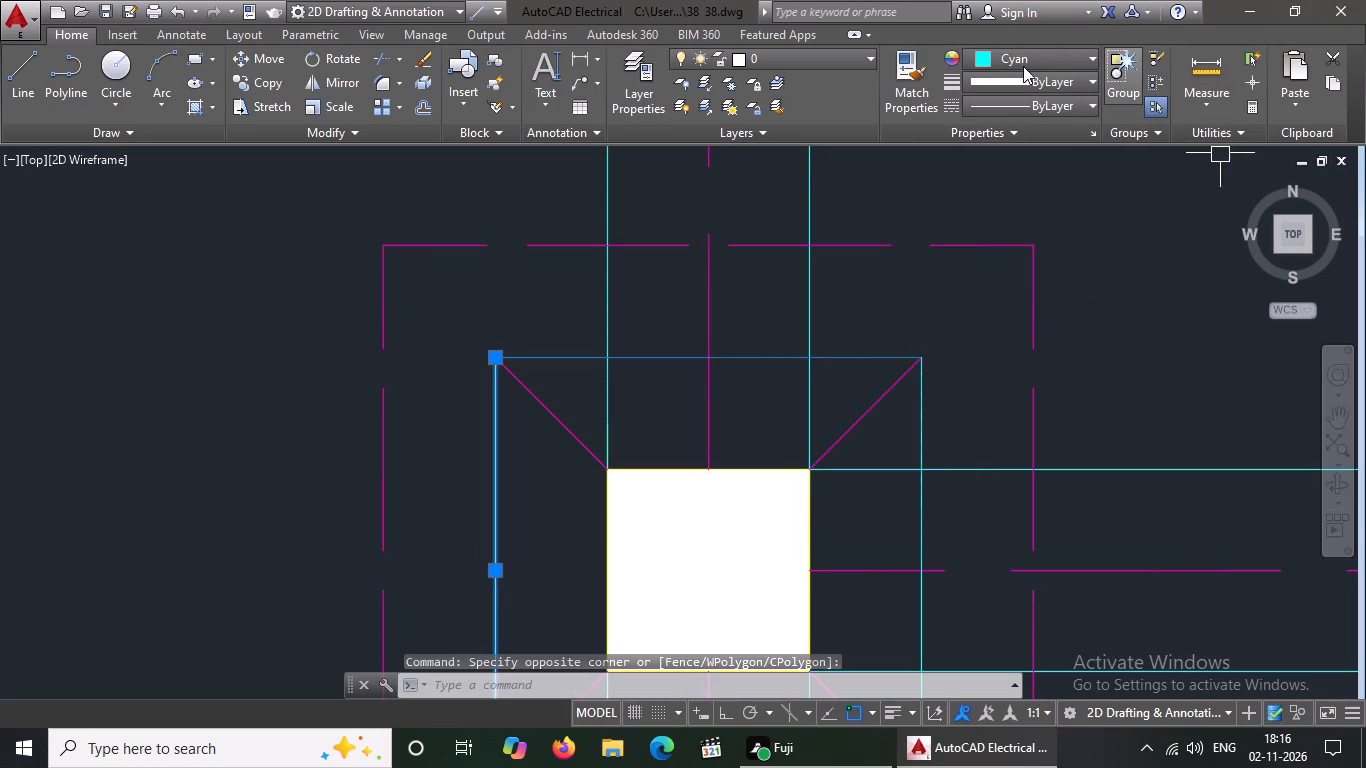
click(1022, 66)
click(1094, 182)
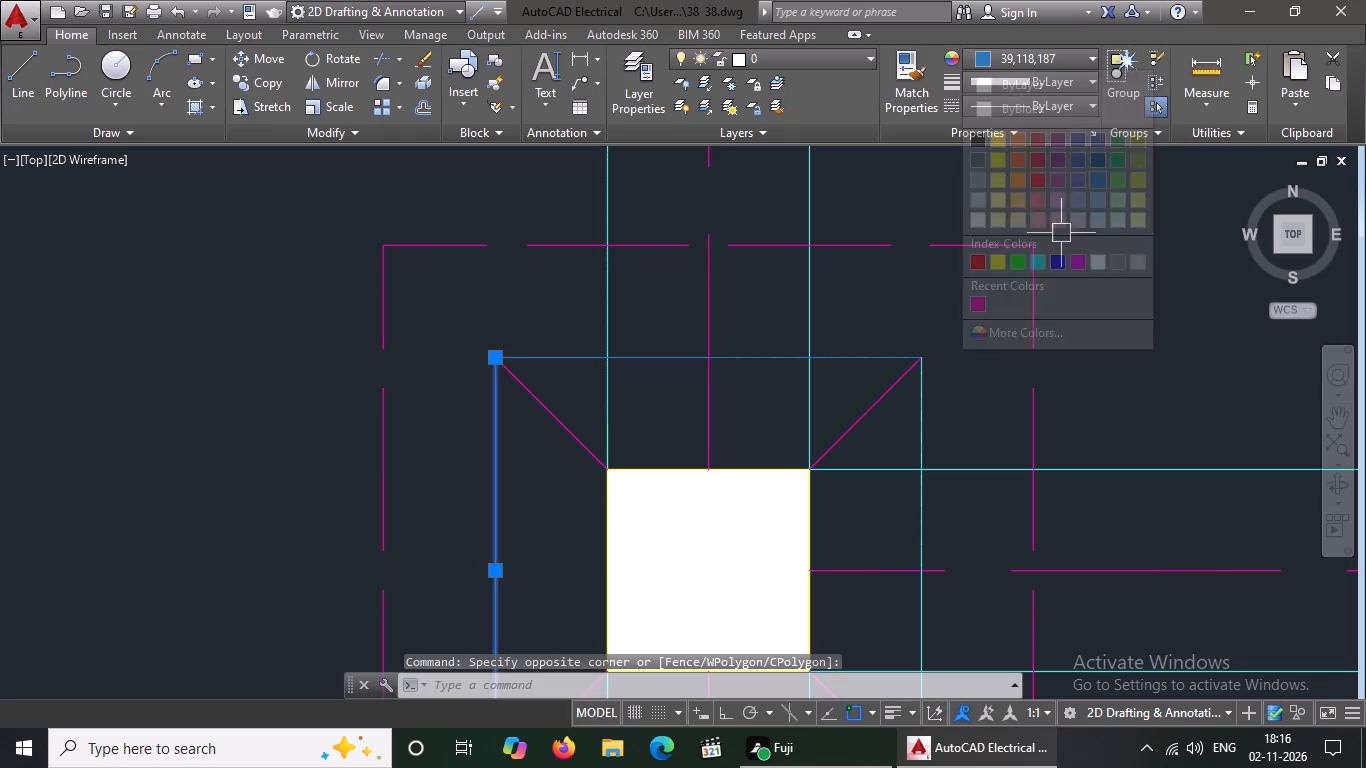
key(Escape)
Recolour the right and bottom edges of this middle-column footing's inner square to 39,118,187.
click(919, 496)
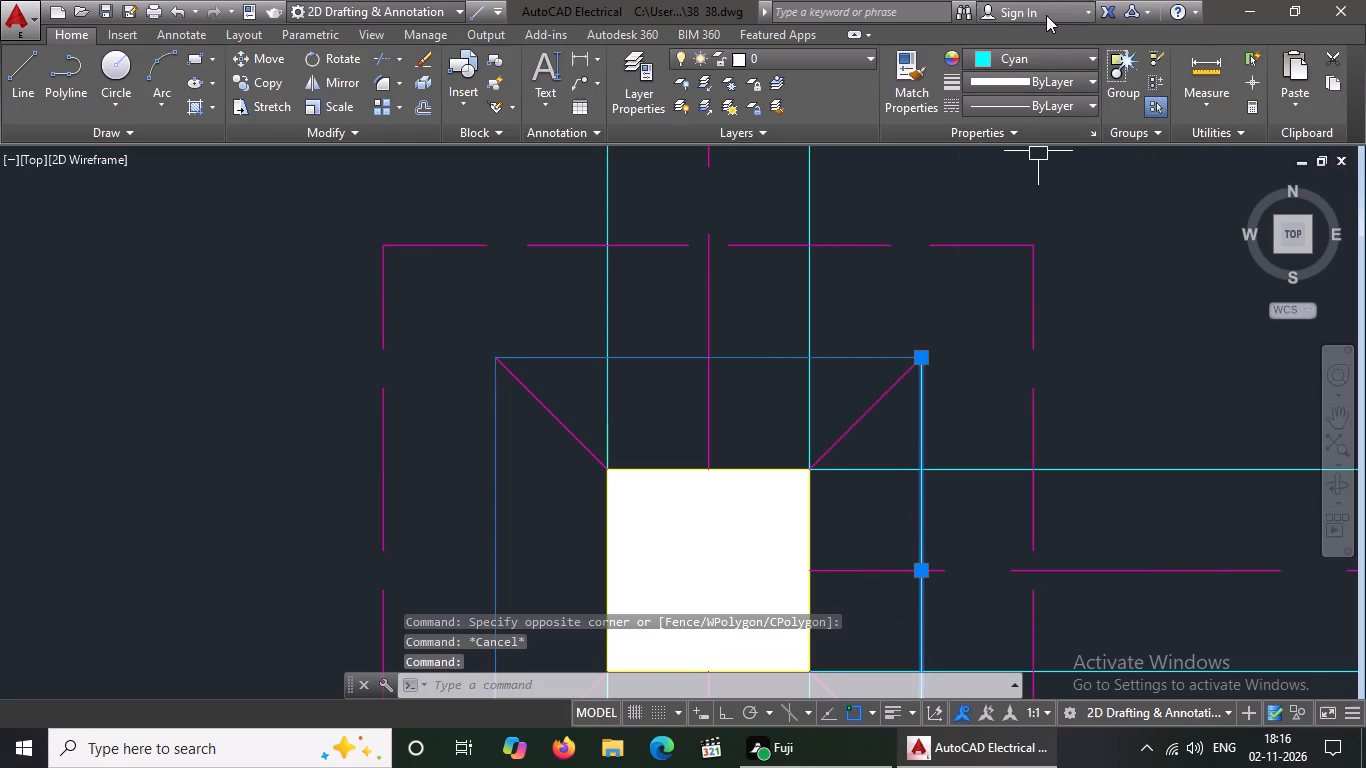
click(1020, 52)
click(1095, 180)
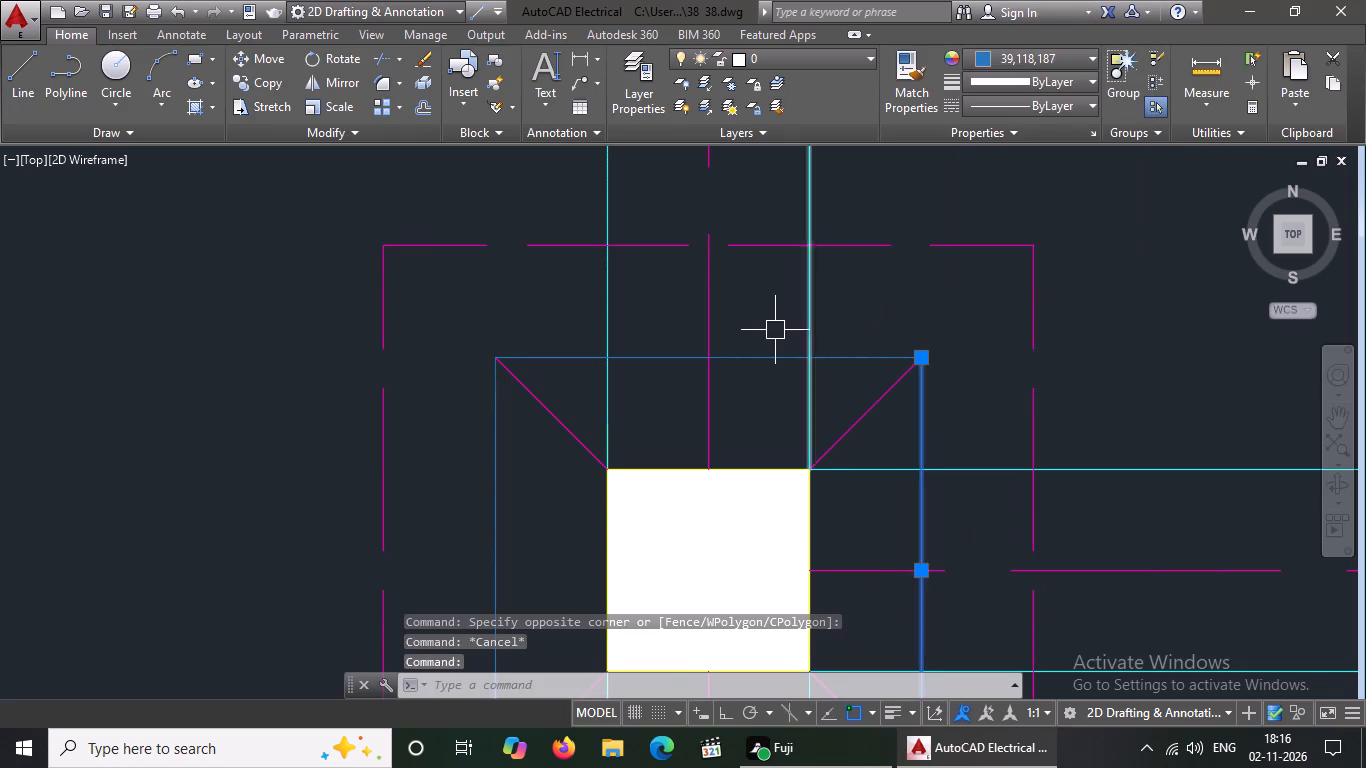
key(Escape)
scroll(774, 330, down, 4)
scroll(803, 396, up, 3)
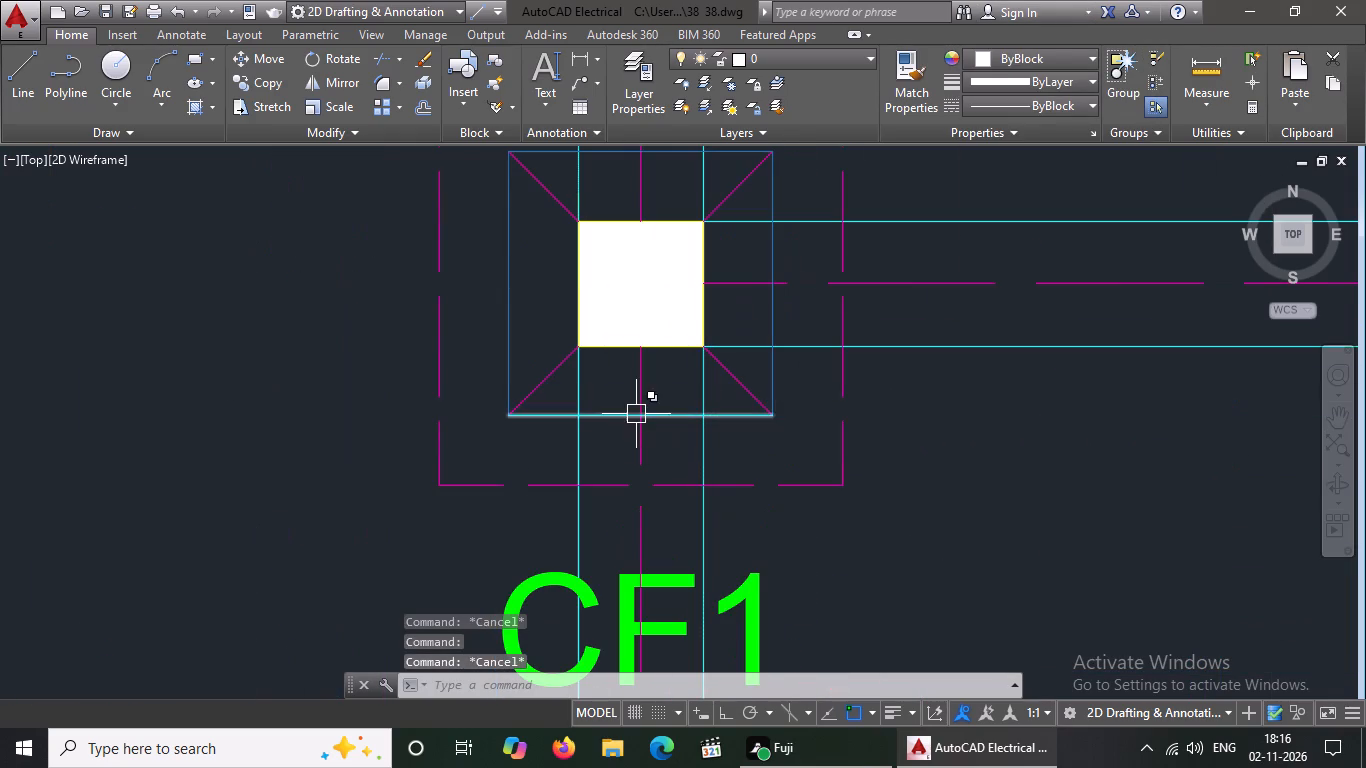
click(636, 414)
click(1023, 53)
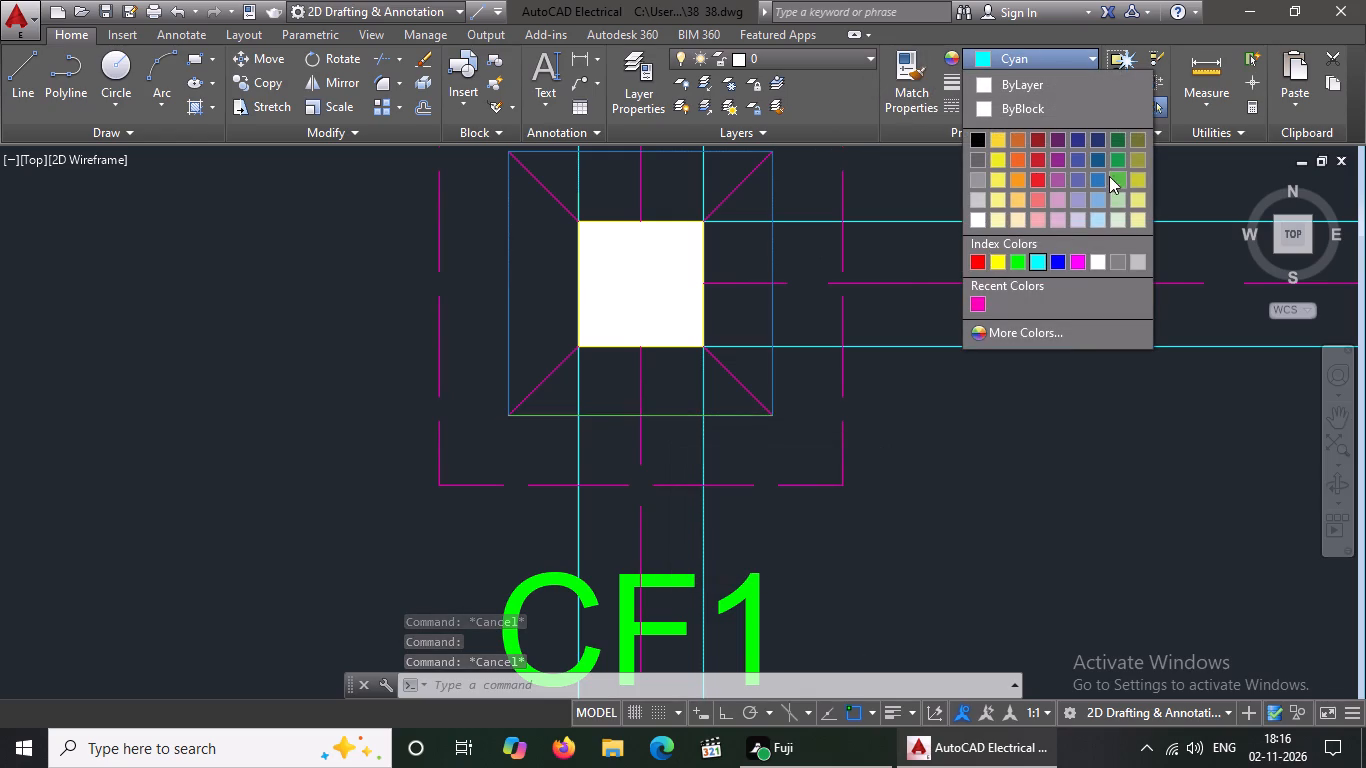
click(1099, 173)
key(Escape)
key(Escape)
Recolour the top and right inner-square edges to 39,118,187 on the right-column CF1 footing between the 8' and 11'-9" dimensions.
scroll(608, 338, down, 4)
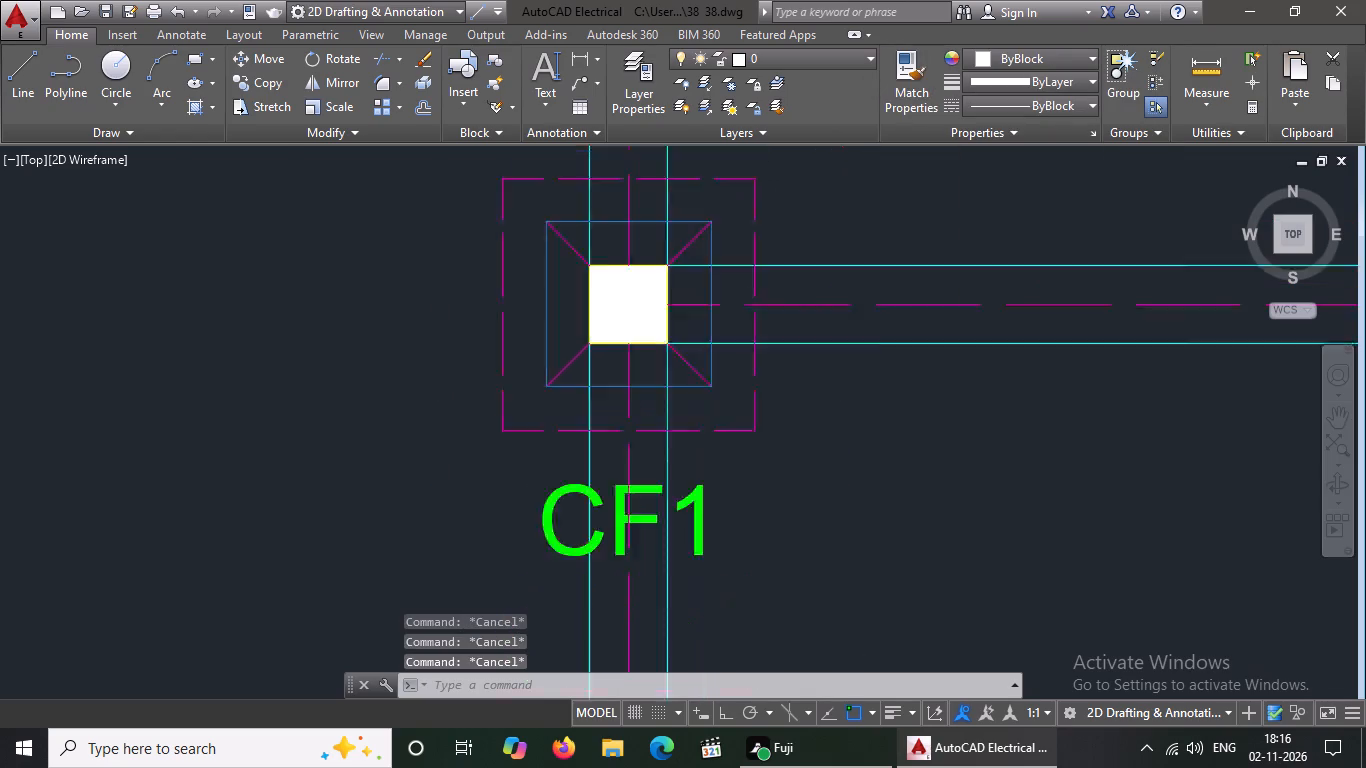
scroll(619, 381, down, 1)
key(Escape)
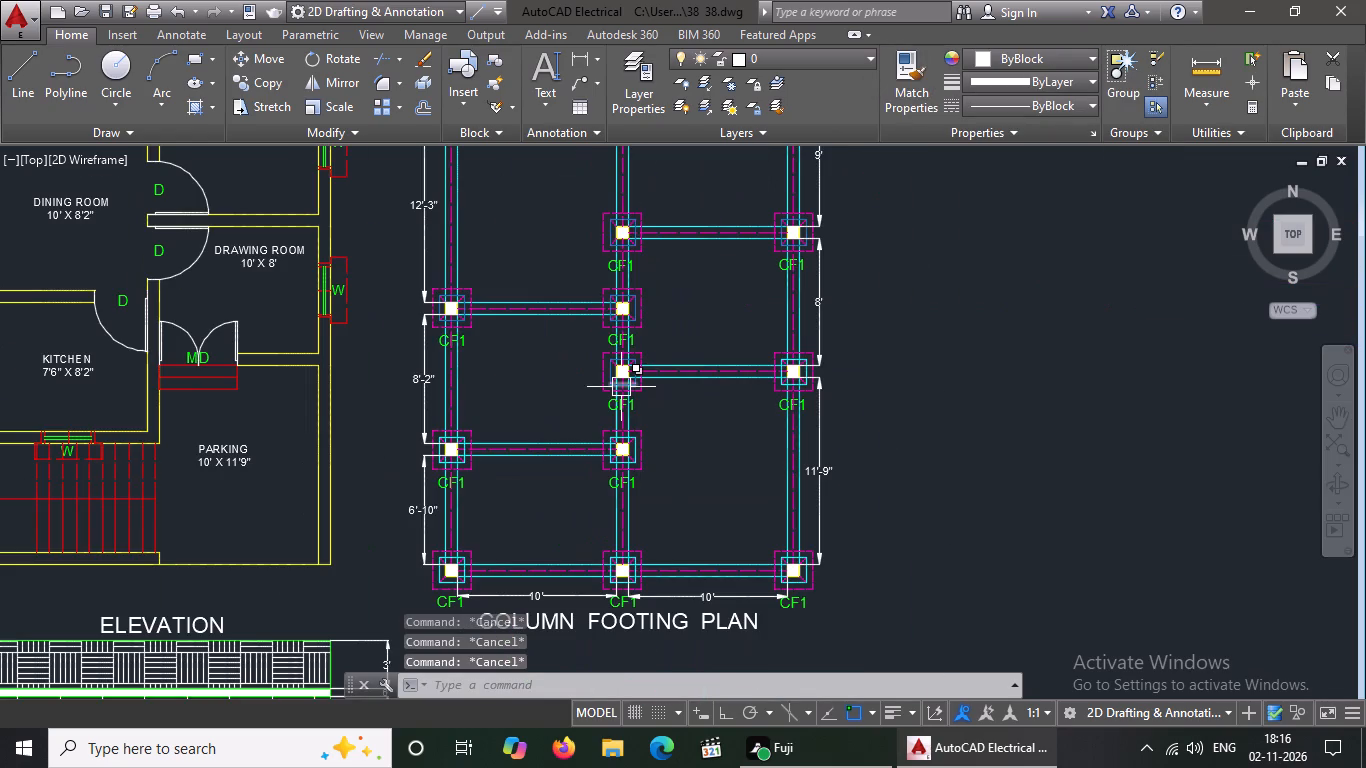
scroll(795, 367, up, 6)
click(811, 294)
click(1002, 59)
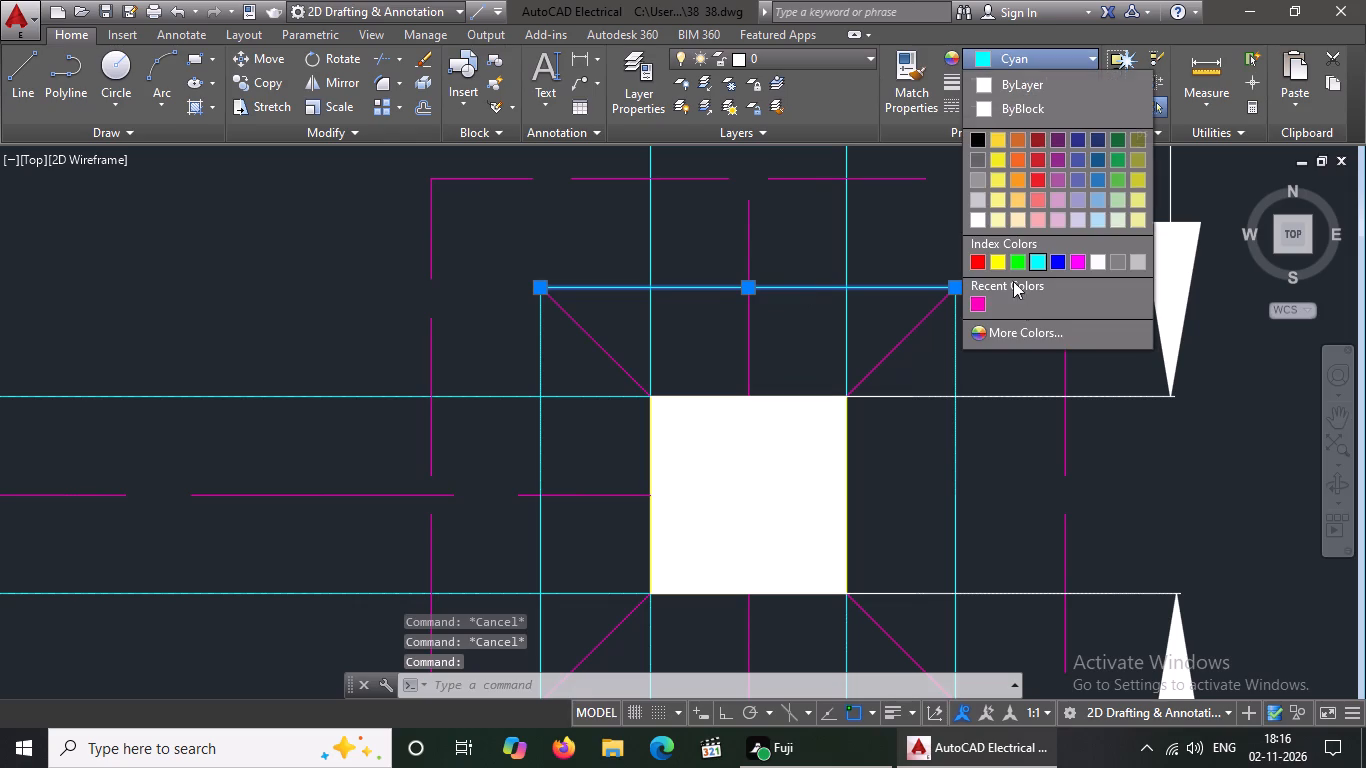
click(1095, 179)
key(Escape)
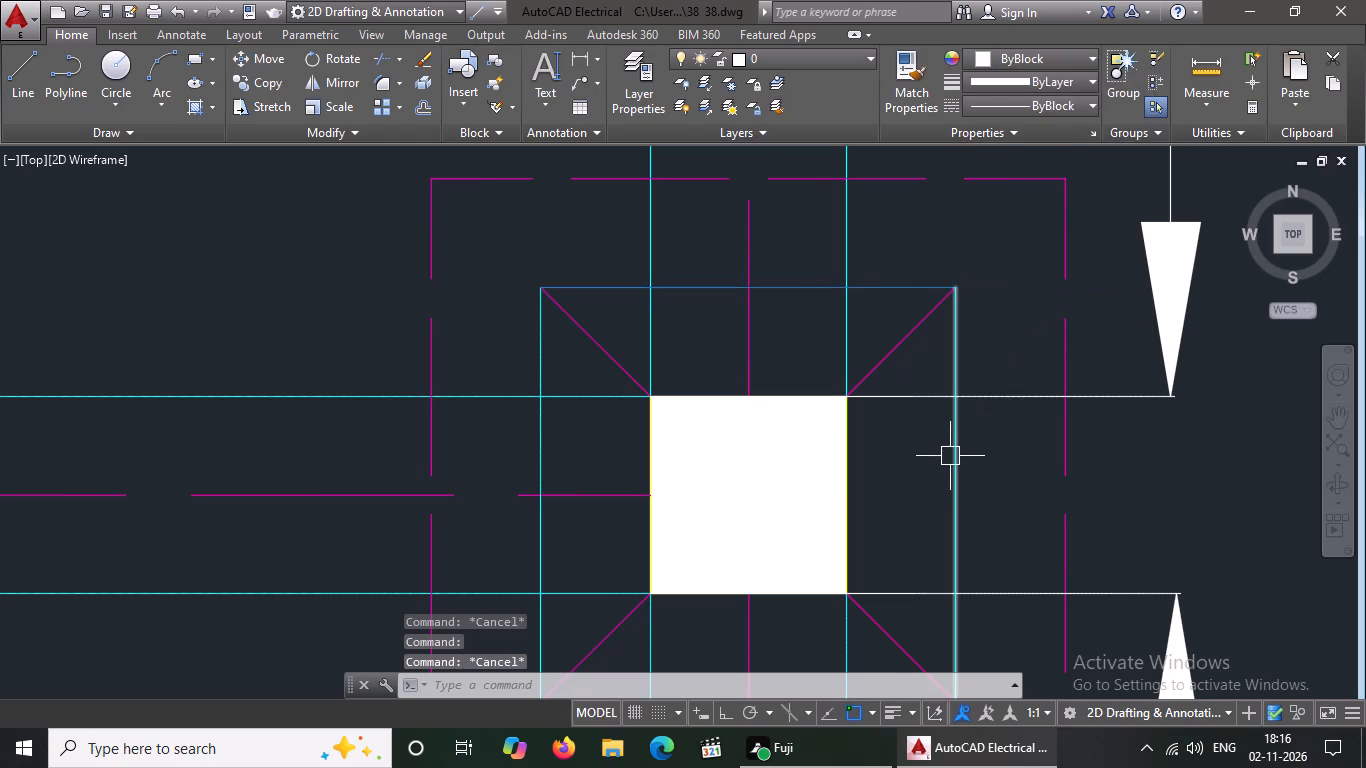
click(954, 454)
click(1008, 64)
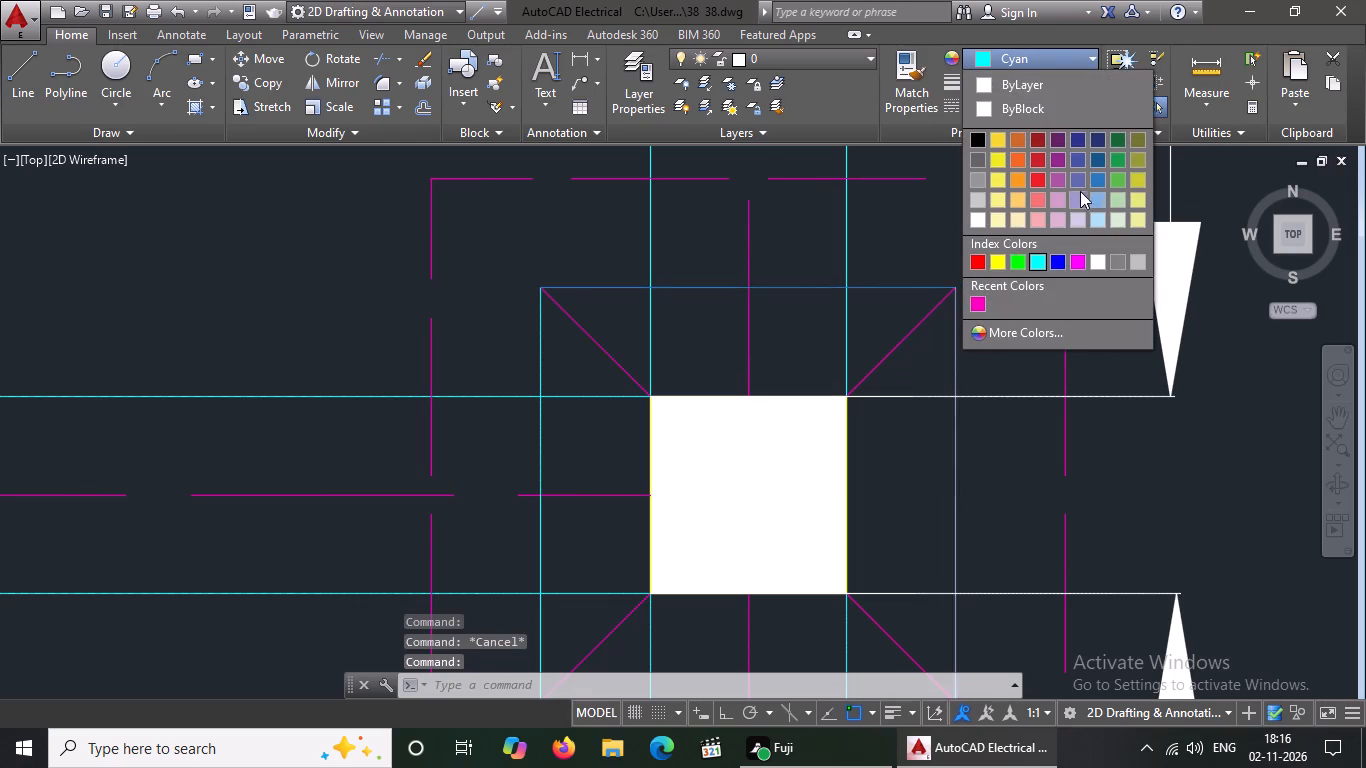
click(1097, 176)
key(Escape)
Recolour the left and bottom edges of this right-column footing's inner square to 39,118,187.
click(536, 465)
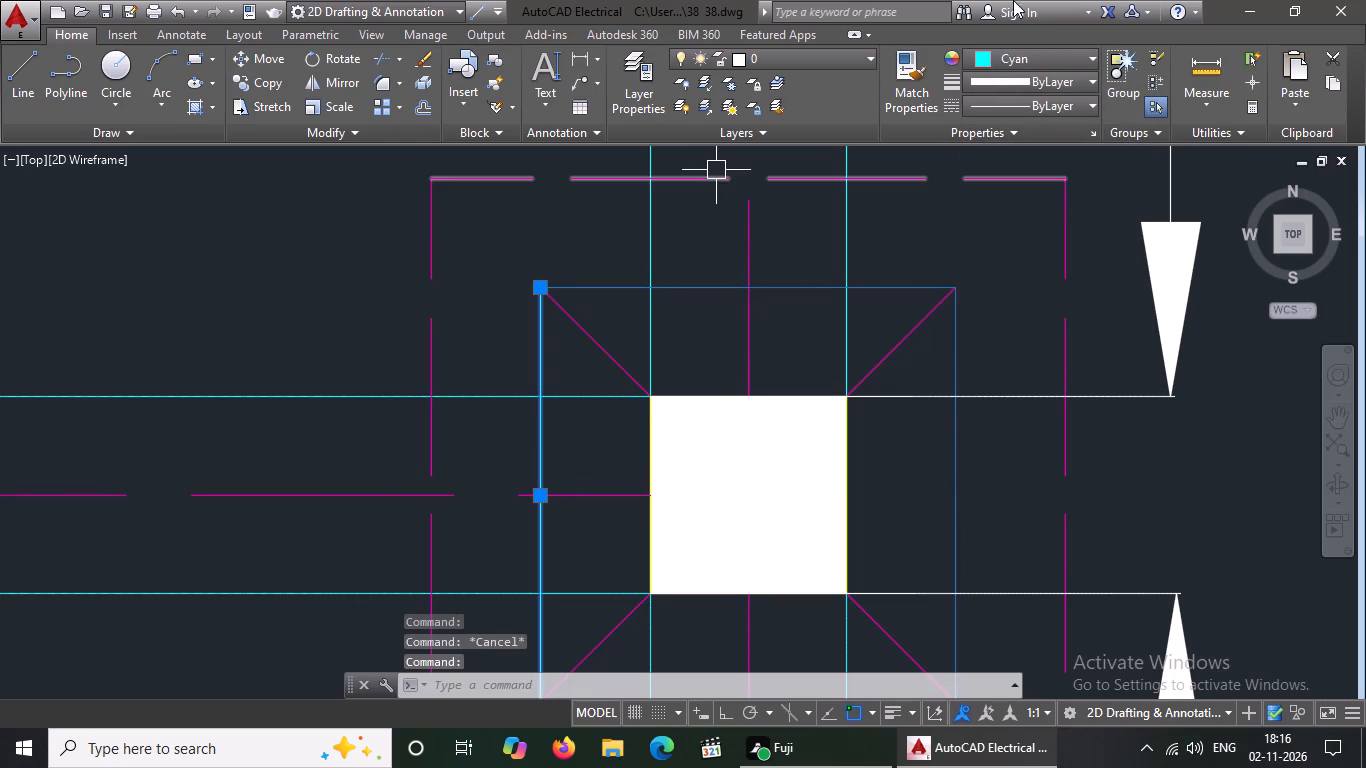
click(1033, 58)
click(1095, 171)
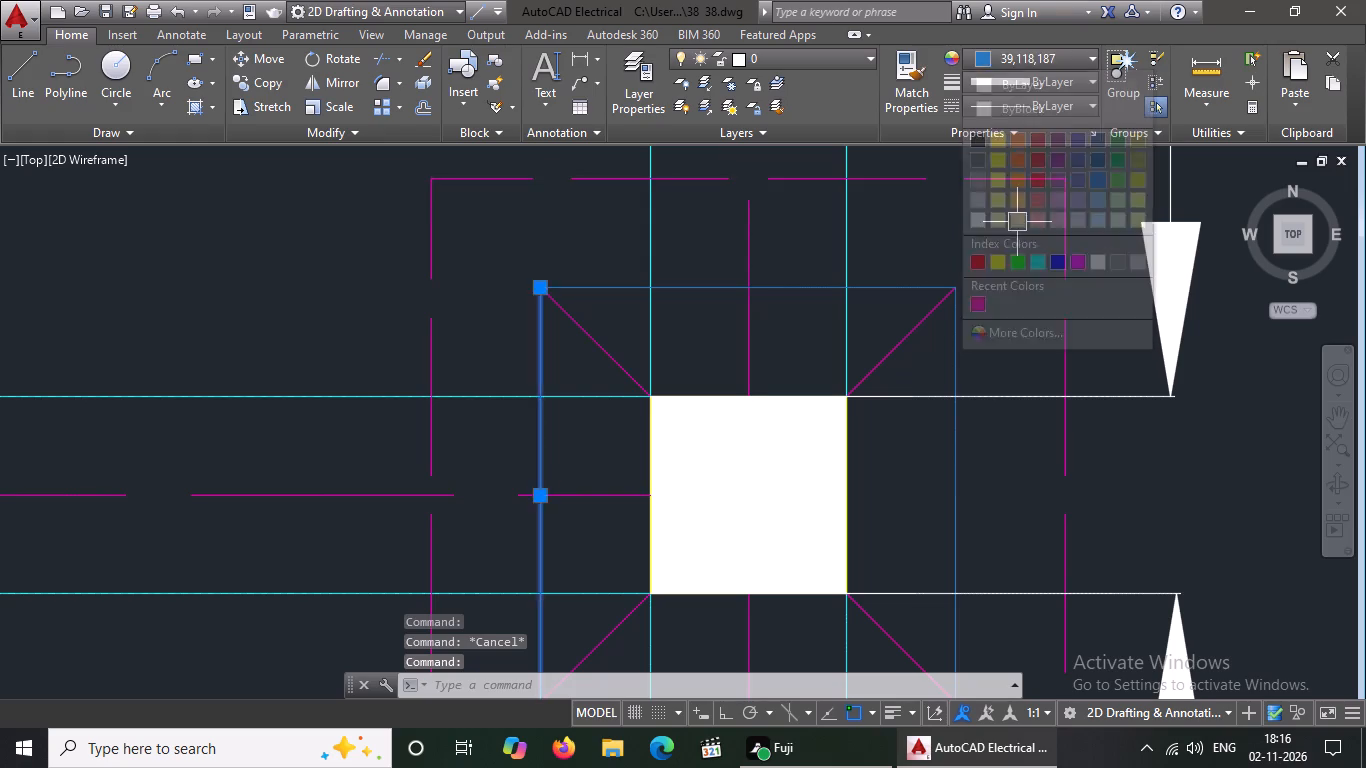
key(Escape)
scroll(741, 226, down, 2)
scroll(712, 402, up, 3)
click(720, 436)
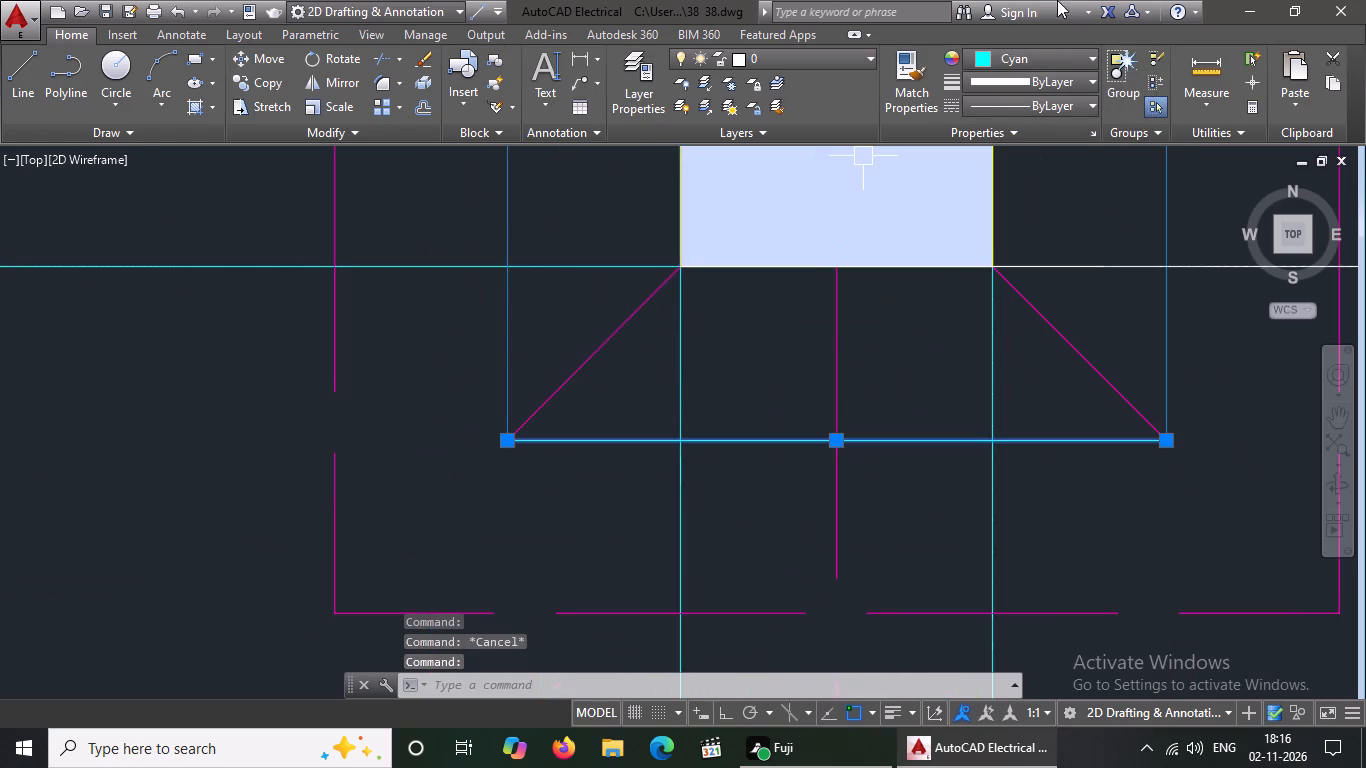
click(1047, 54)
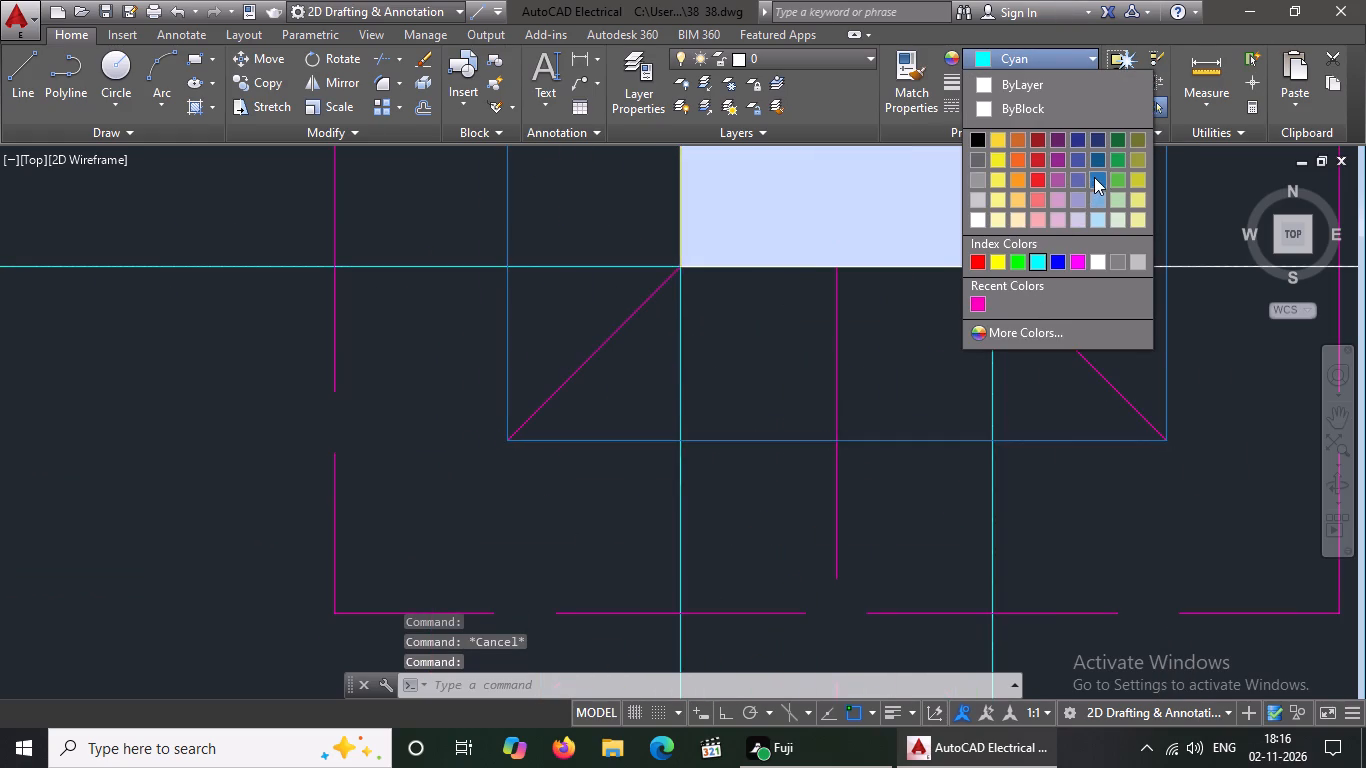
click(1094, 177)
key(Escape)
scroll(728, 401, down, 6)
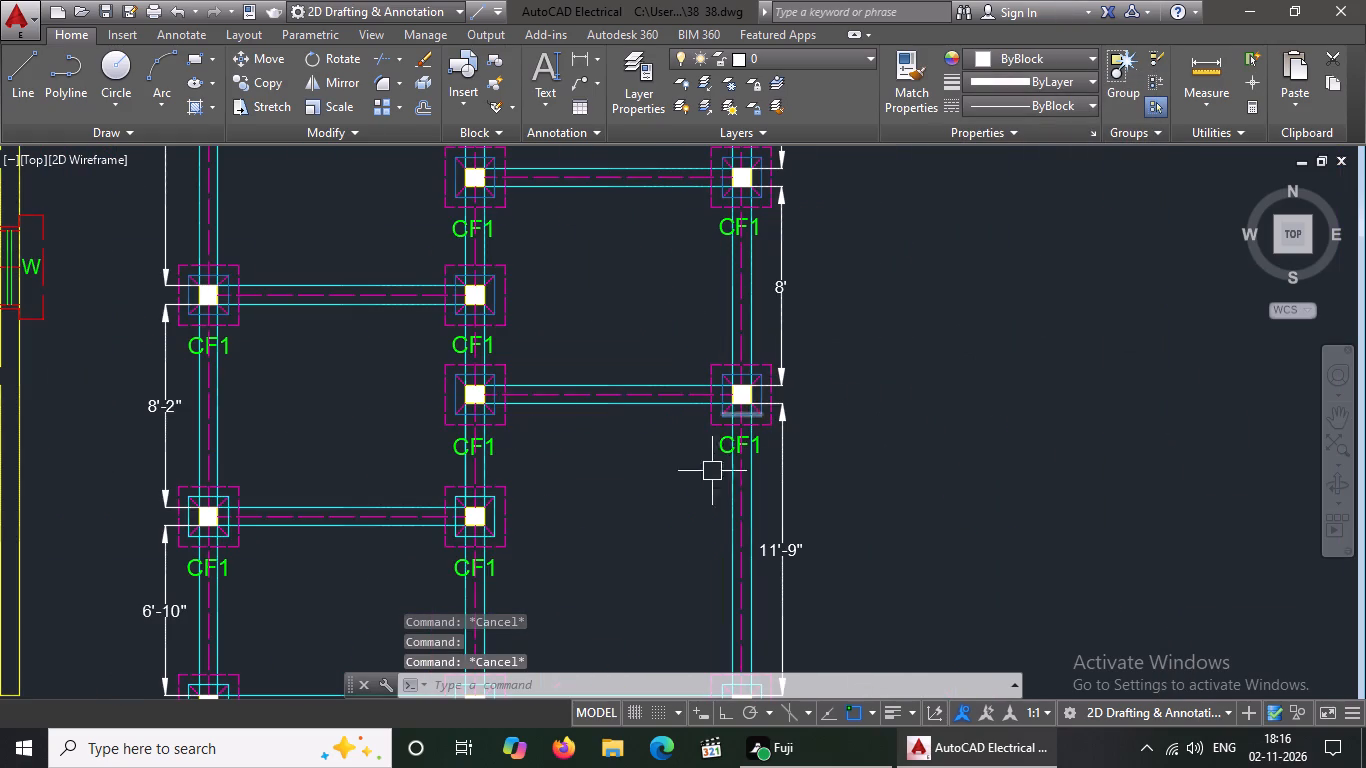
Recolour the top and right inner-square edges to 39,118,187 on the middle-column CF1 footing in the row between the 8'-2" and 6'-10" dimensions.
scroll(456, 543, up, 3)
scroll(517, 382, up, 2)
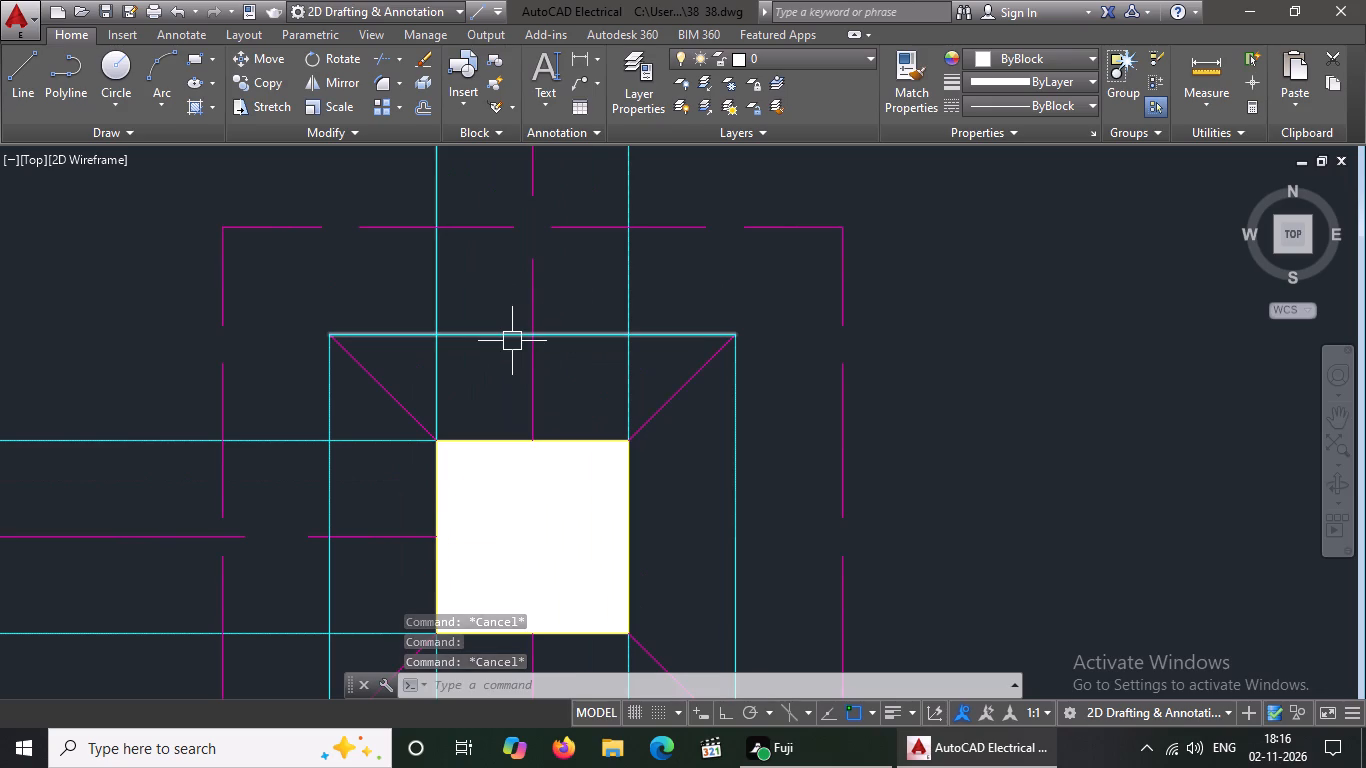
click(512, 341)
click(1016, 57)
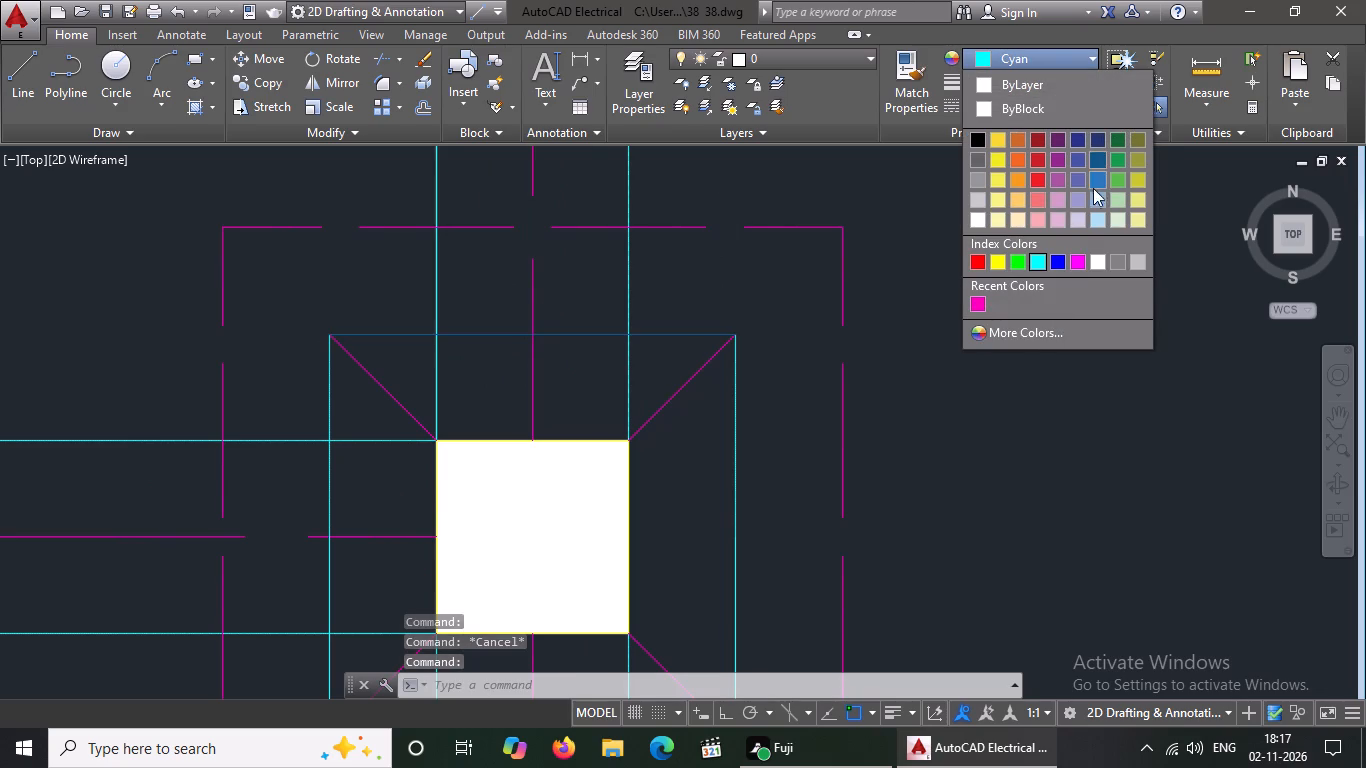
click(1097, 178)
key(Escape)
click(737, 523)
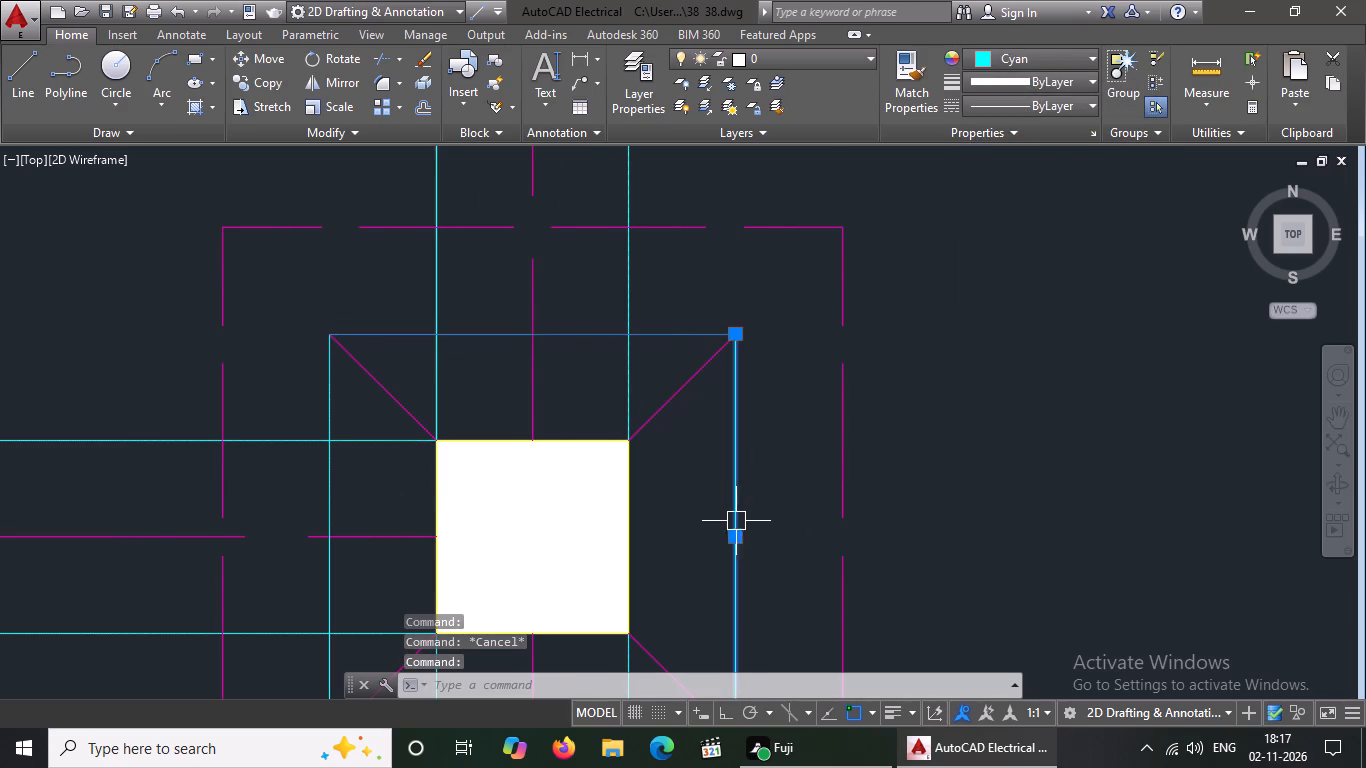
click(1018, 55)
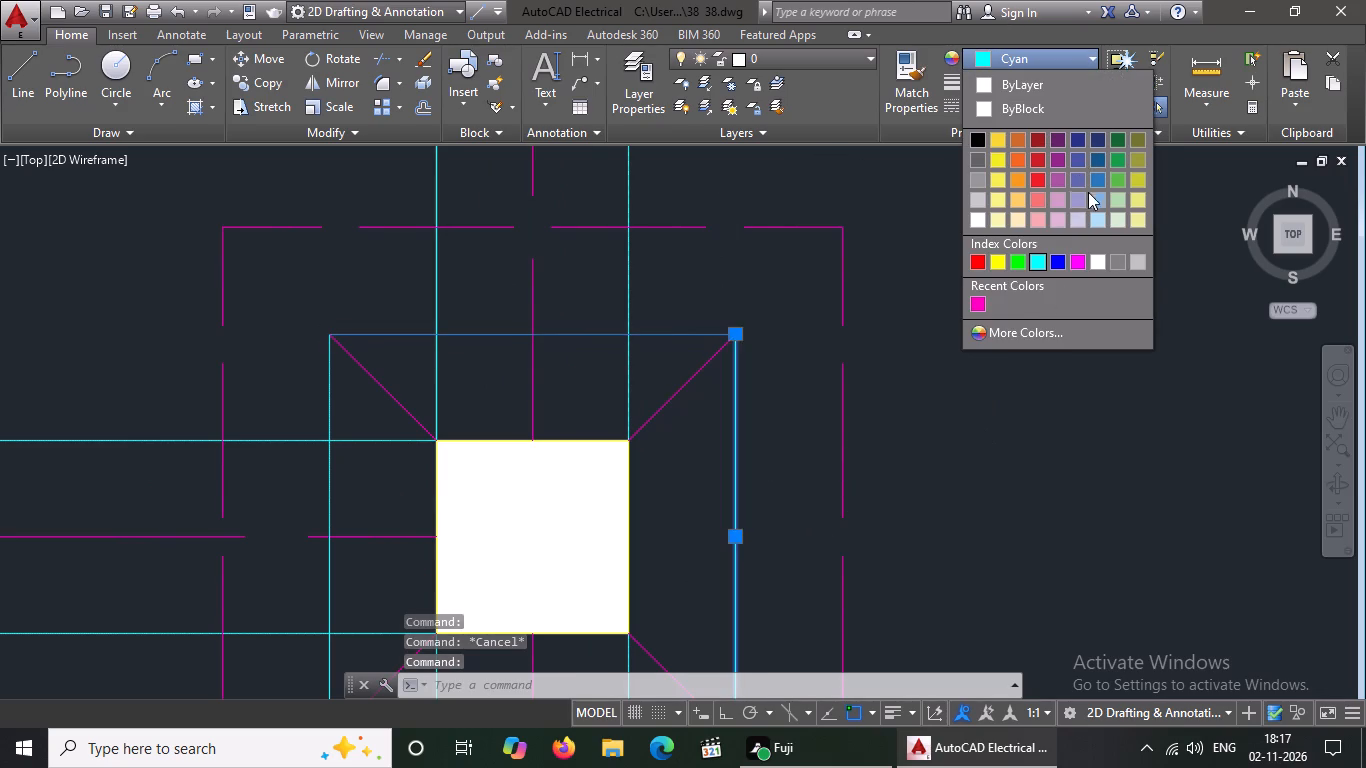
click(1098, 177)
key(Escape)
Recolour the left and bottom edges of this middle-column footing's inner square to 39,118,187.
click(324, 515)
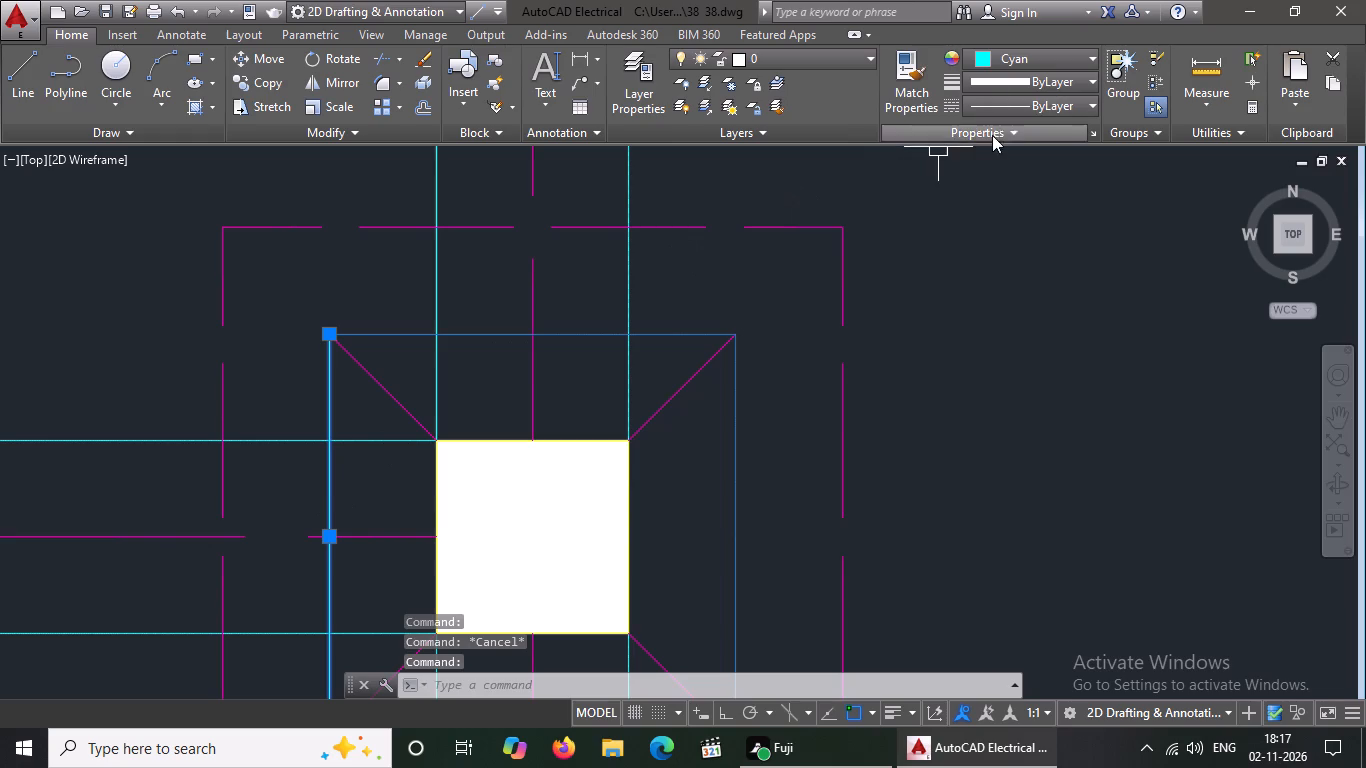
click(990, 60)
click(1095, 175)
key(Escape)
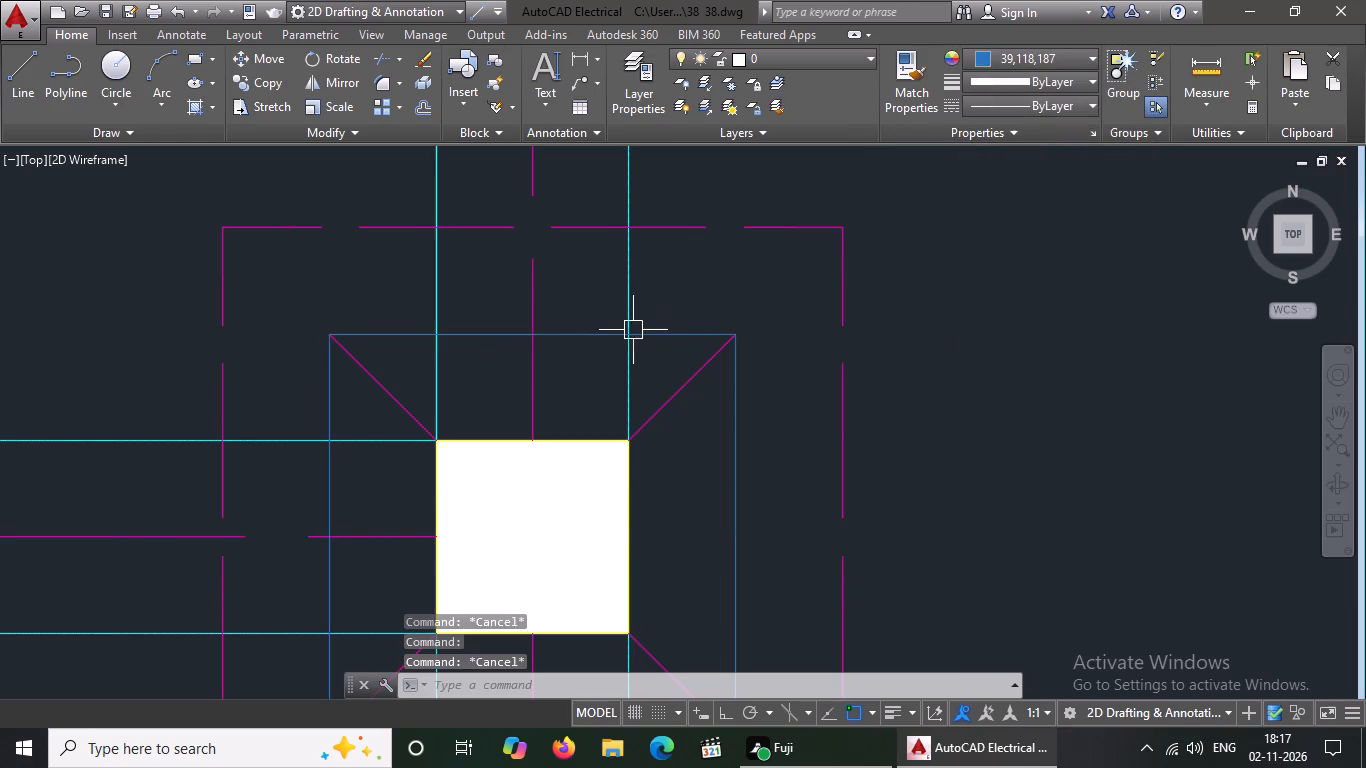
scroll(627, 325, down, 4)
scroll(615, 388, up, 3)
click(625, 401)
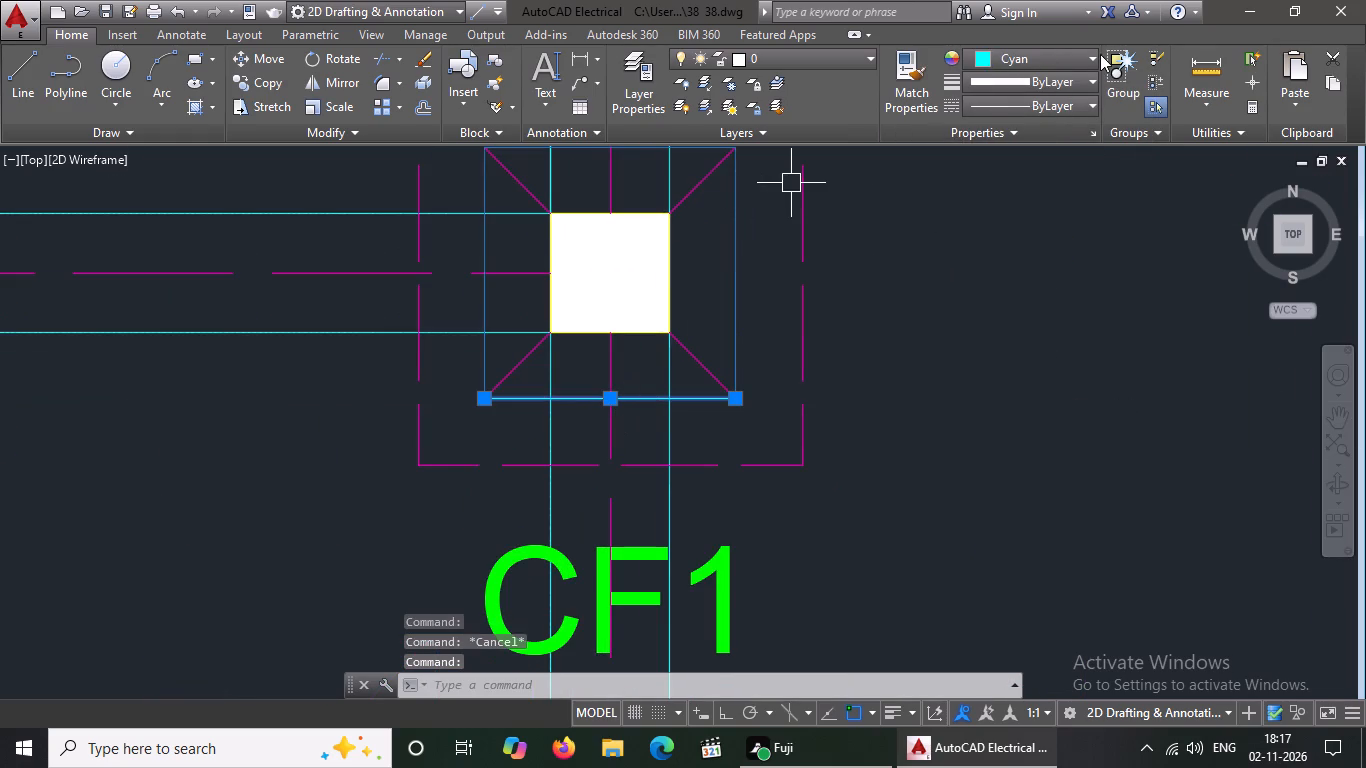
click(1064, 54)
click(1094, 175)
key(Escape)
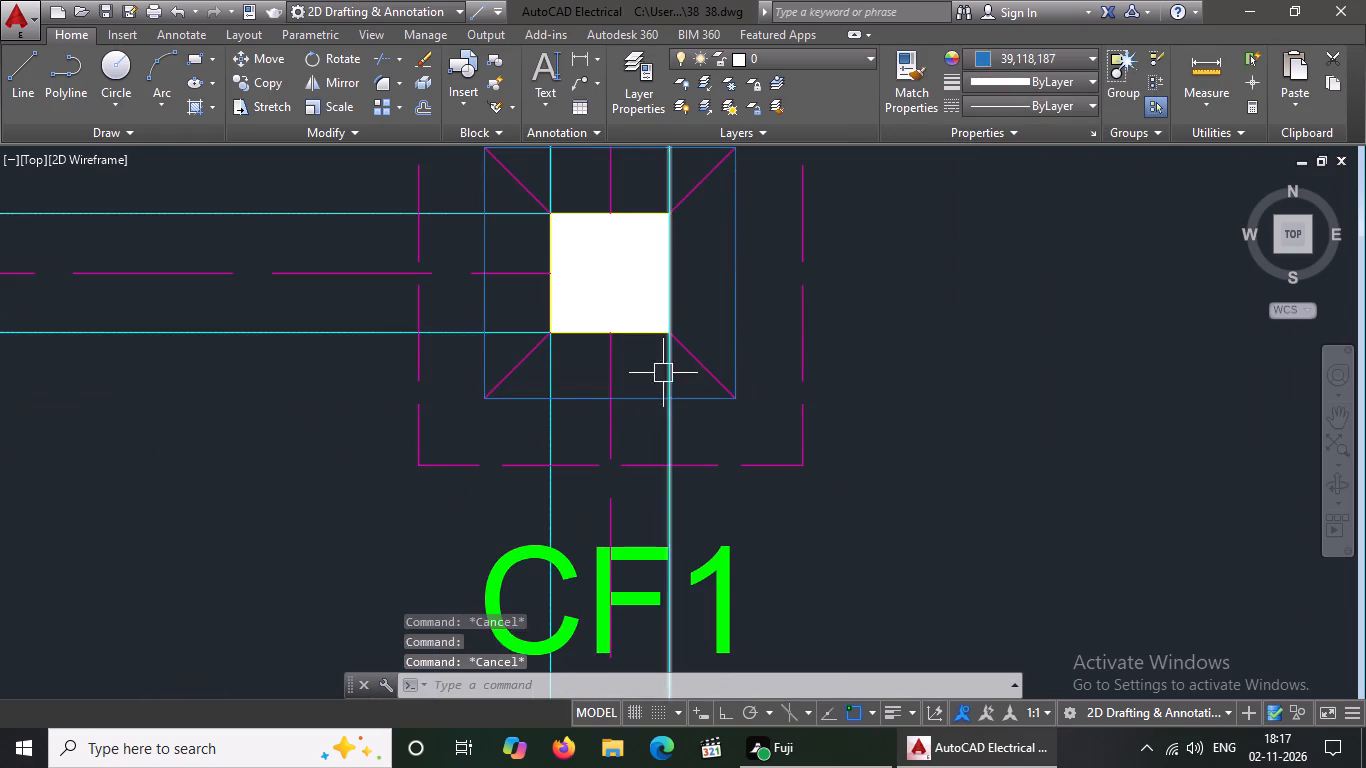
Recolour the right and top inner-square edges to 39,118,187 on the left-column CF1 footing between the 8'-2" and 6'-10" dimensions.
scroll(645, 372, down, 4)
scroll(399, 353, up, 5)
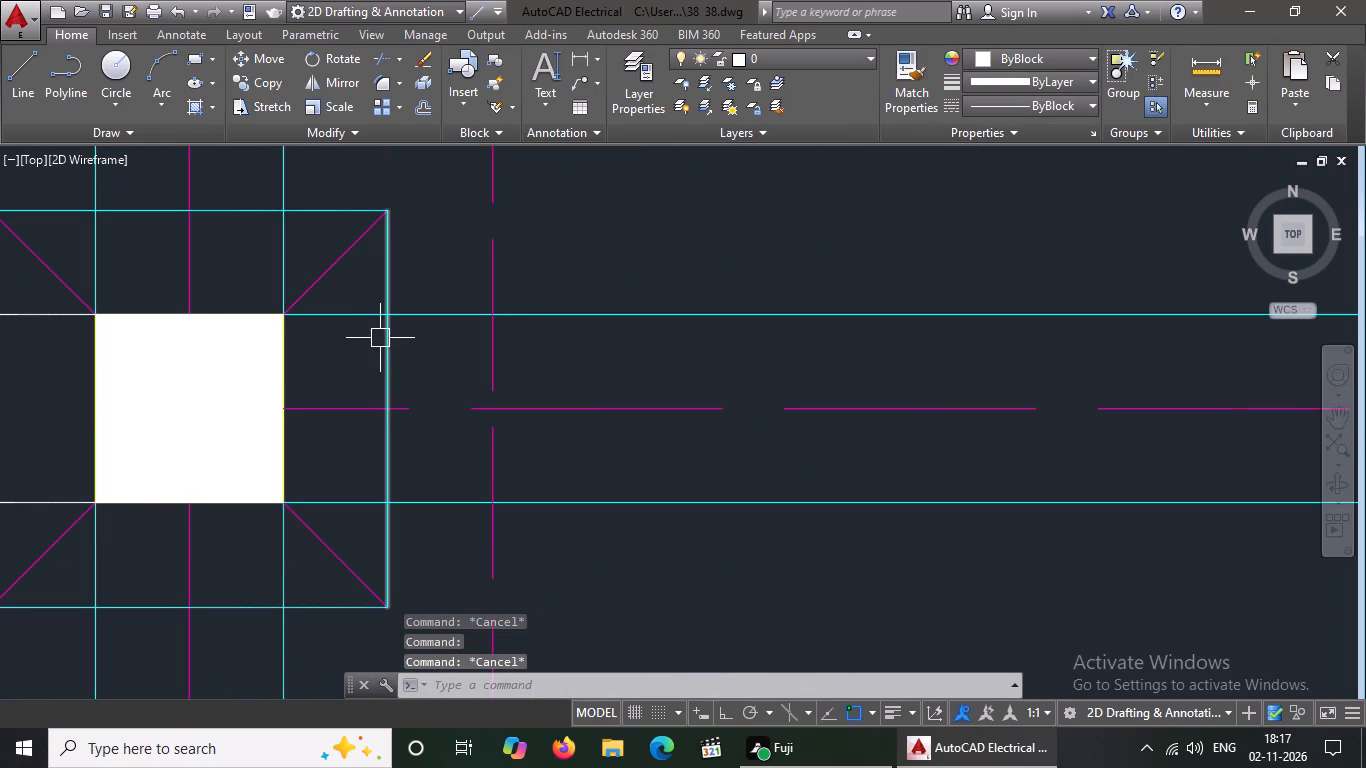
click(384, 339)
click(1017, 46)
click(1017, 63)
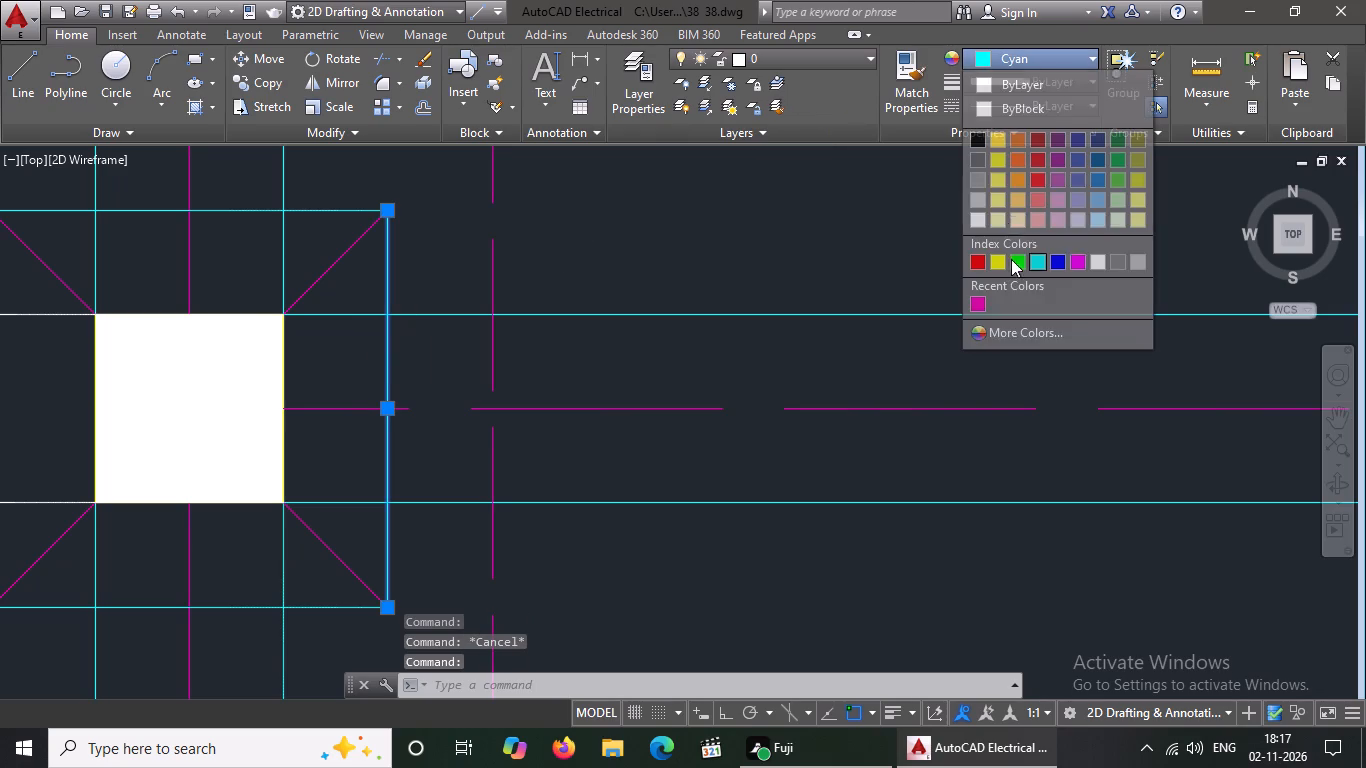
drag(1099, 176, 1093, 187)
key(Escape)
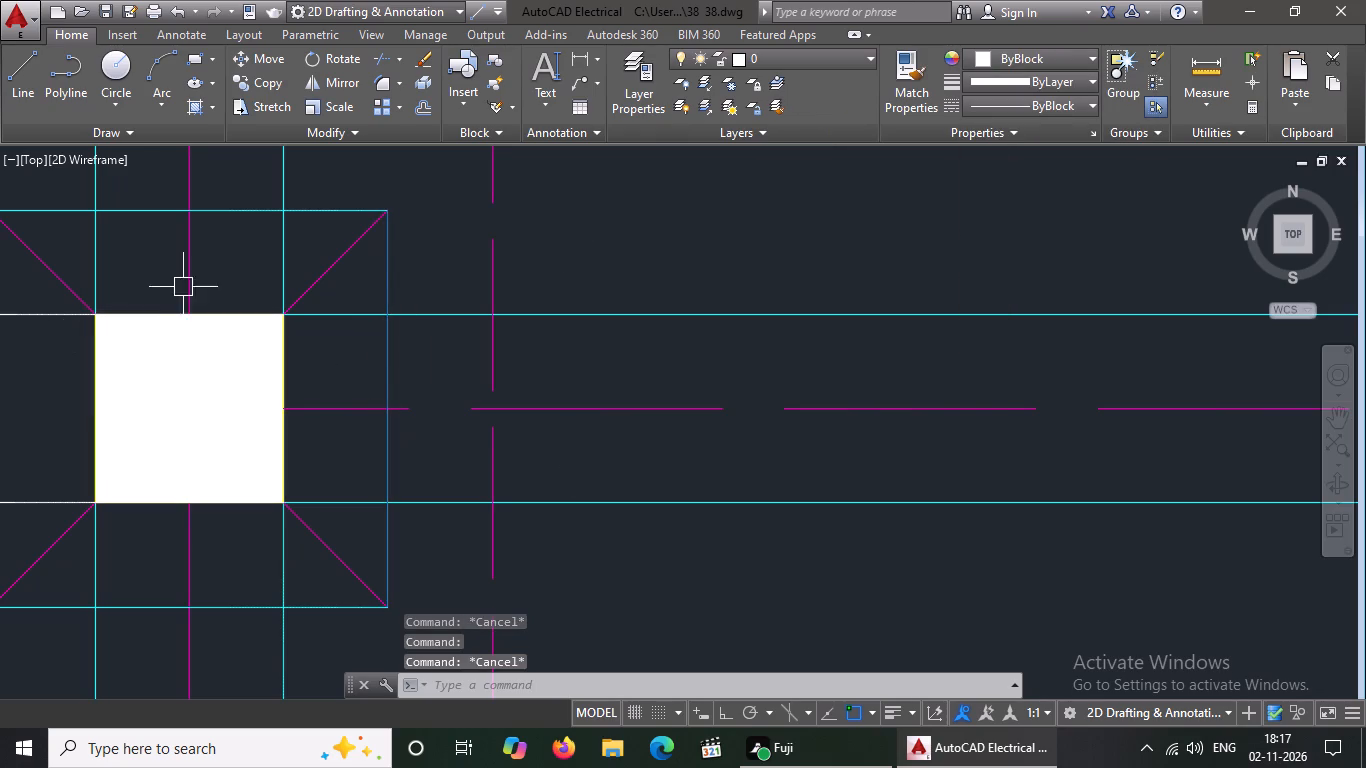
click(224, 217)
click(997, 62)
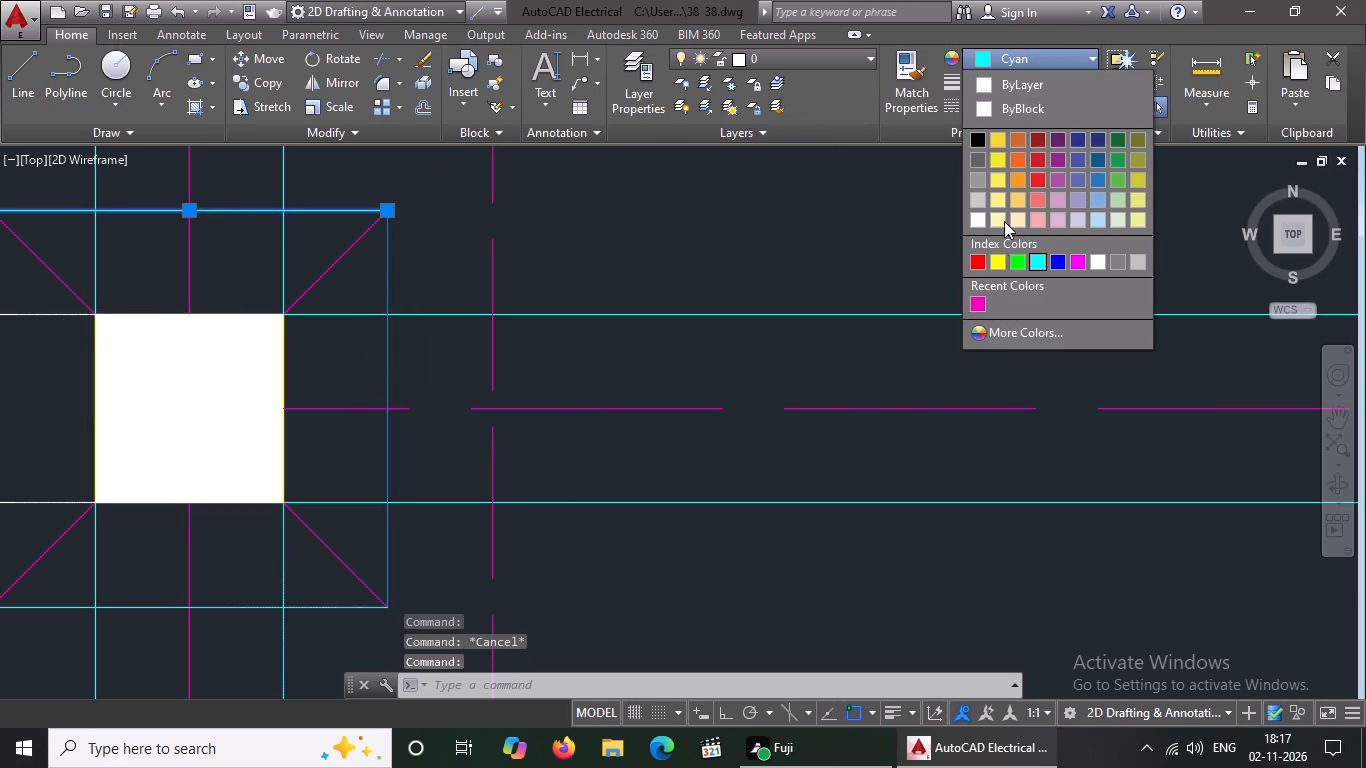
click(1101, 175)
key(Escape)
Recolour the left and bottom edges of this left-column footing's inner square to 39,118,187.
scroll(736, 420, down, 5)
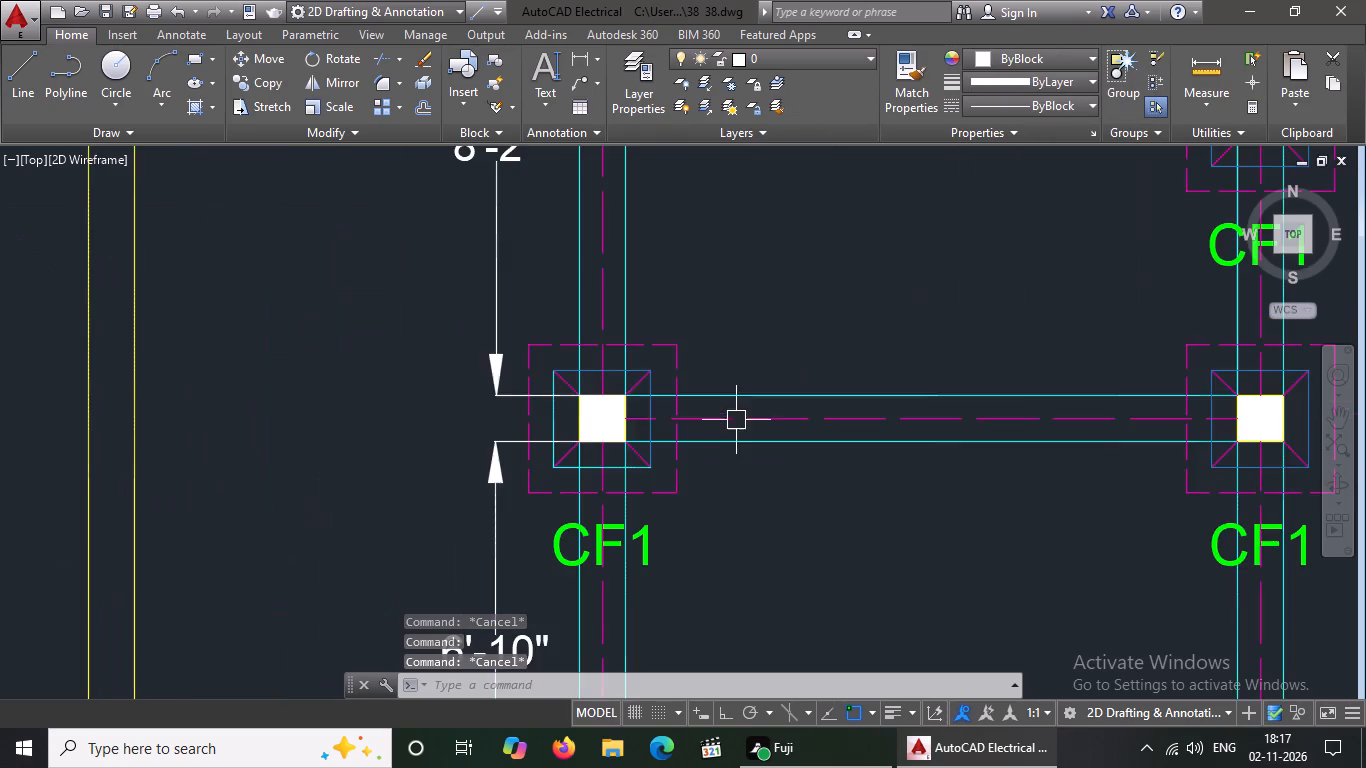
scroll(571, 424, up, 3)
drag(534, 392, 535, 401)
click(438, 437)
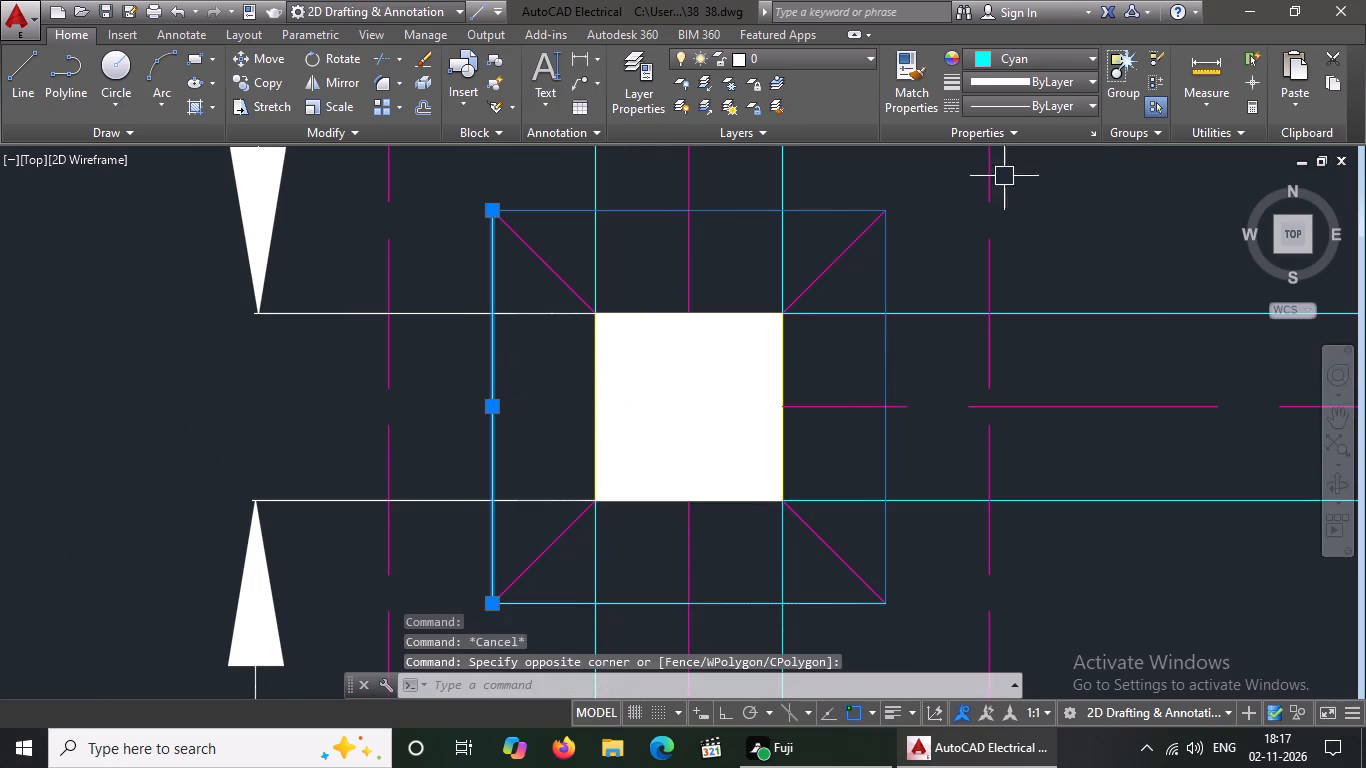
click(1043, 65)
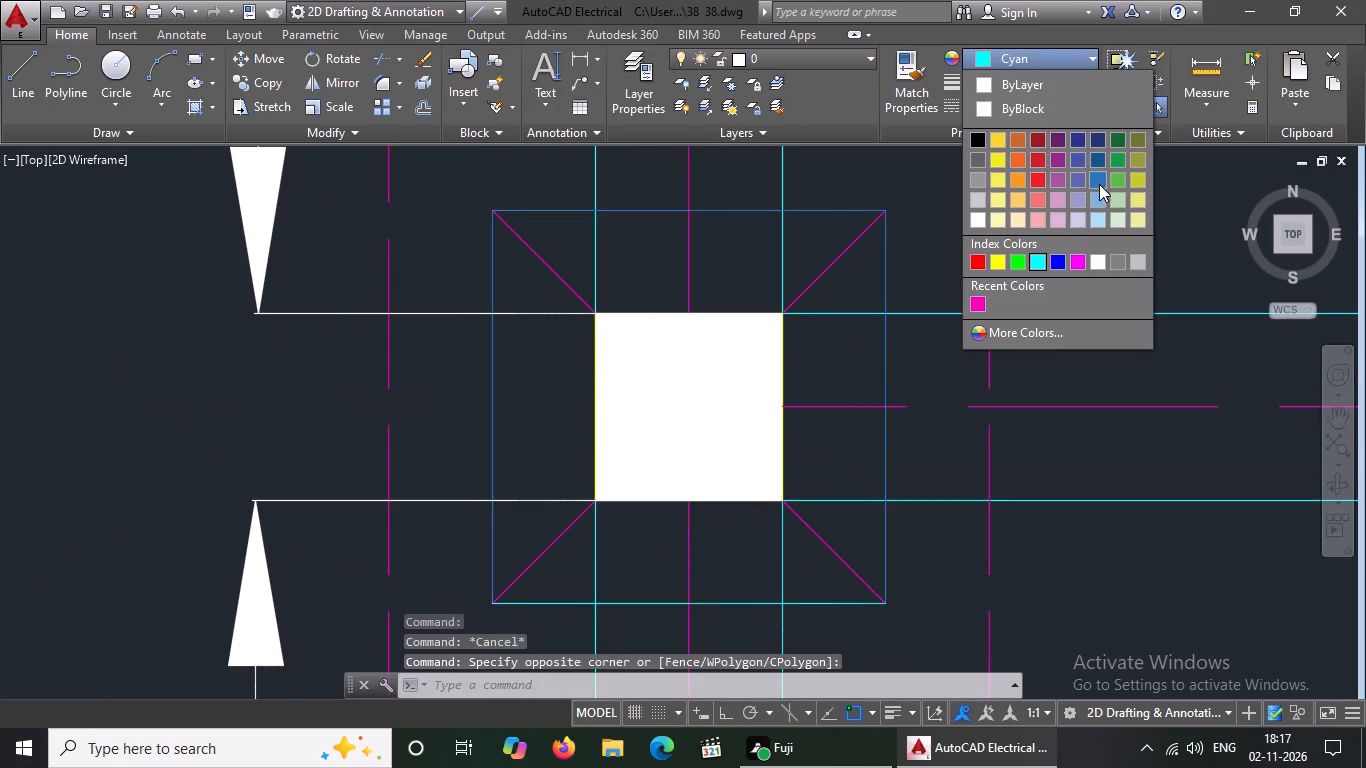
click(1101, 182)
key(Escape)
click(726, 611)
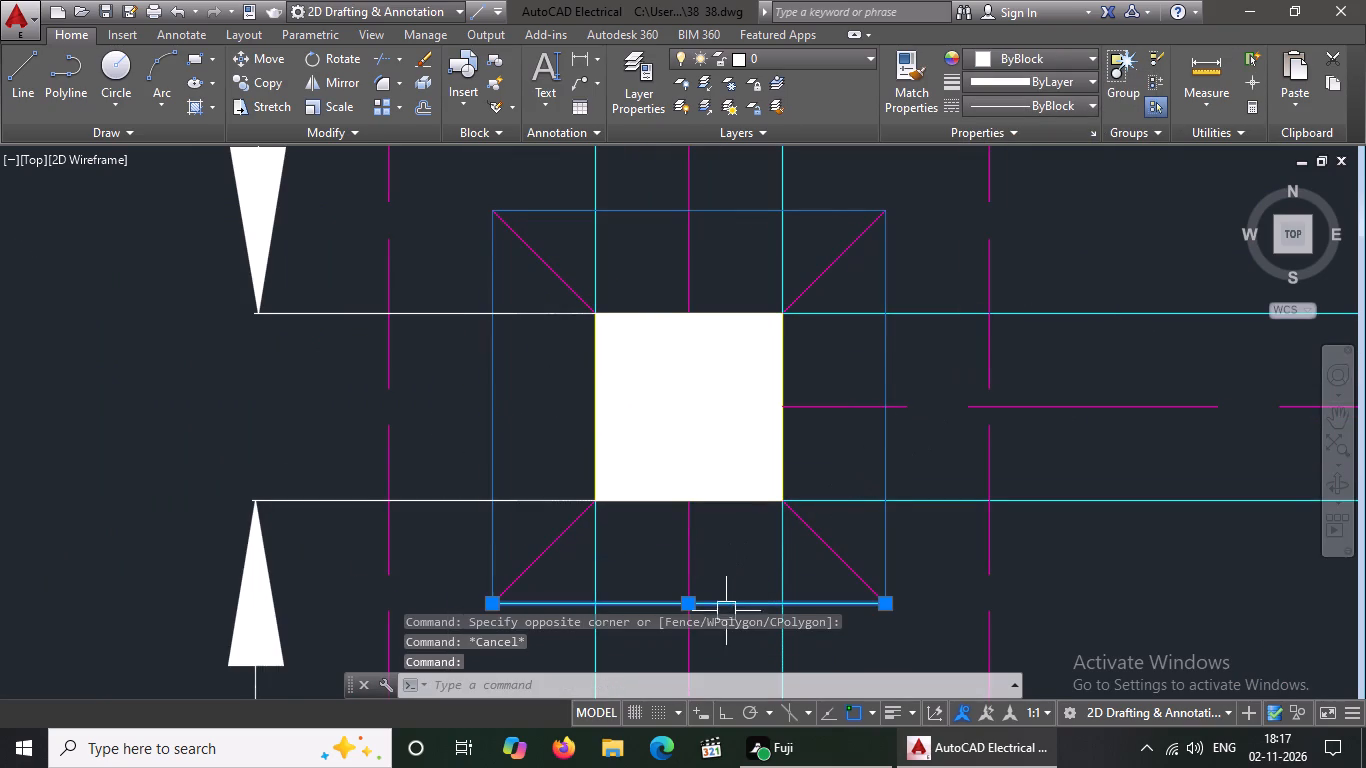
click(1033, 55)
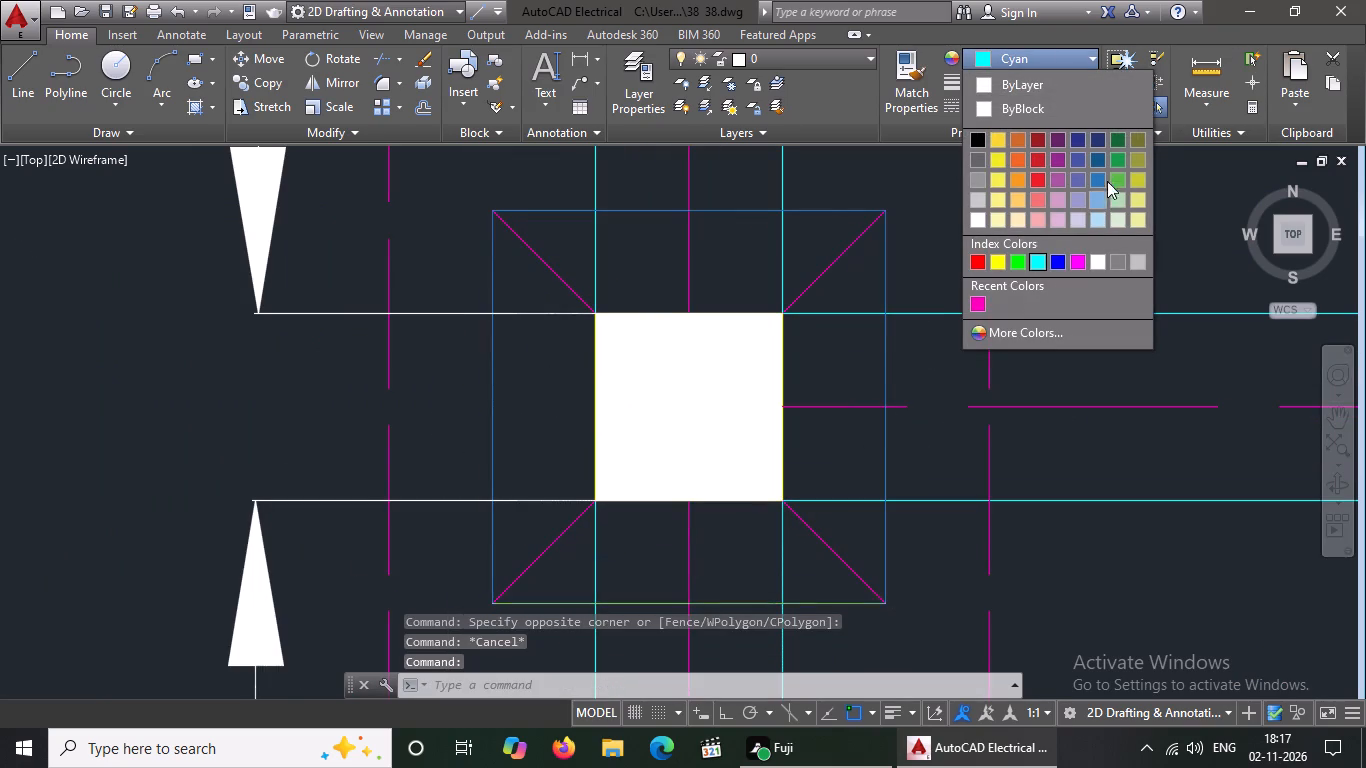
click(1092, 174)
key(Escape)
Recolour the top and left inner-square edges to 39,118,187 on the plan's bottom-left corner CF1 footing, below the 6'-10" dimension.
scroll(650, 268, down, 5)
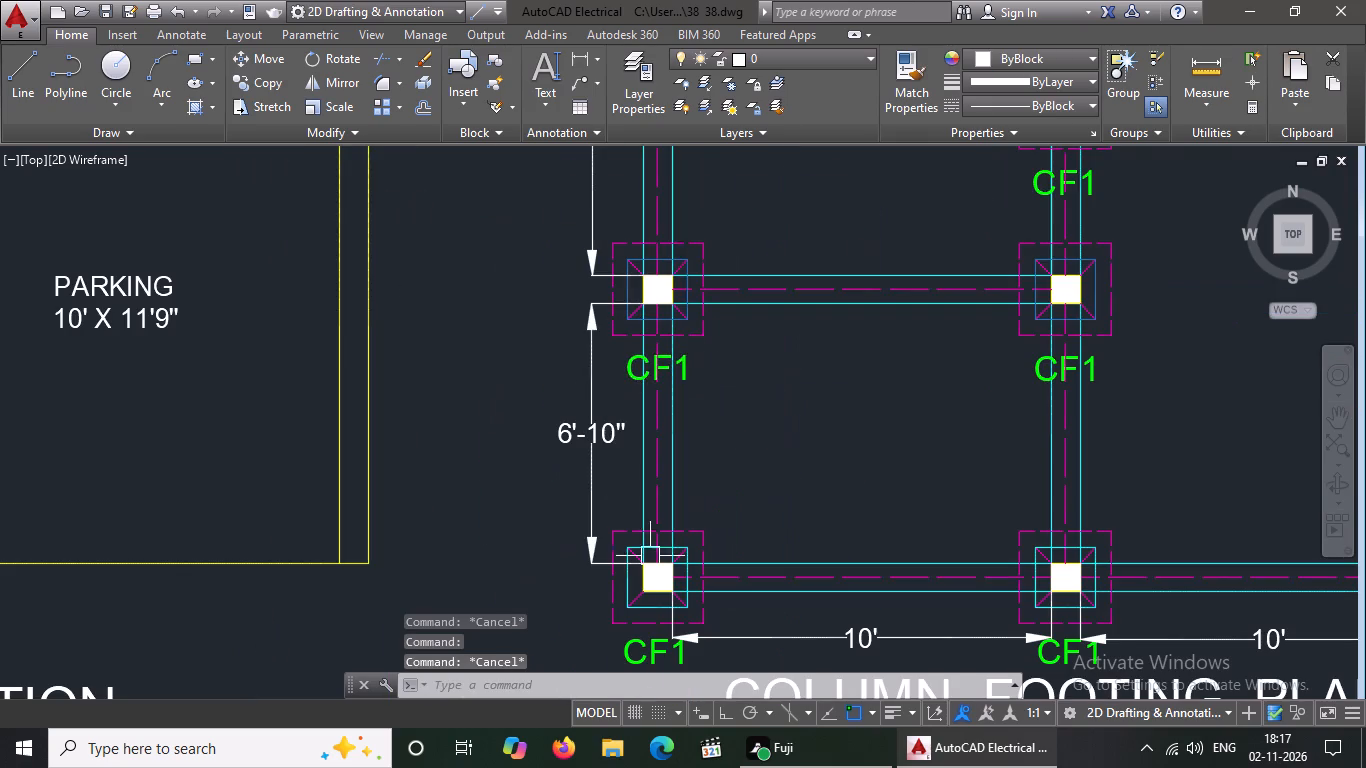
scroll(687, 610, up, 4)
scroll(594, 405, down, 2)
scroll(590, 357, up, 2)
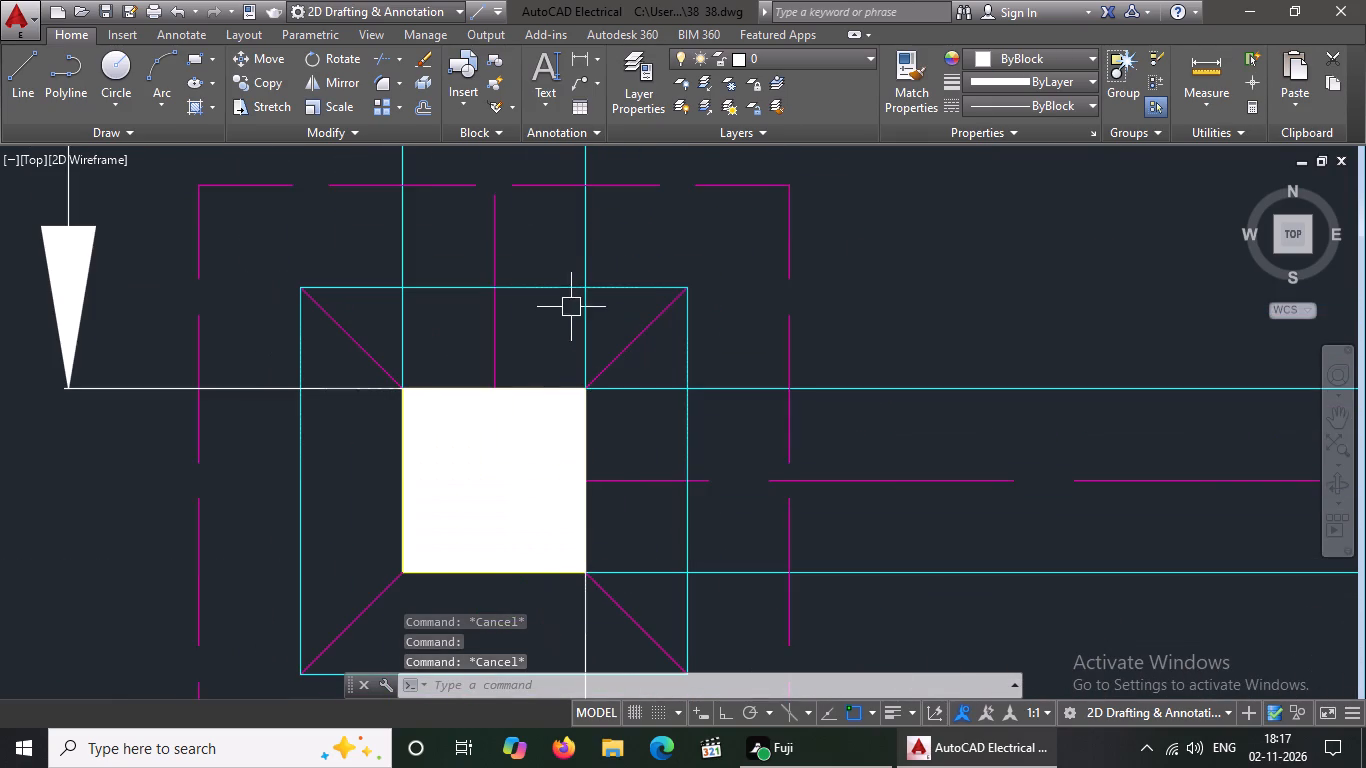
click(552, 298)
click(556, 272)
click(548, 288)
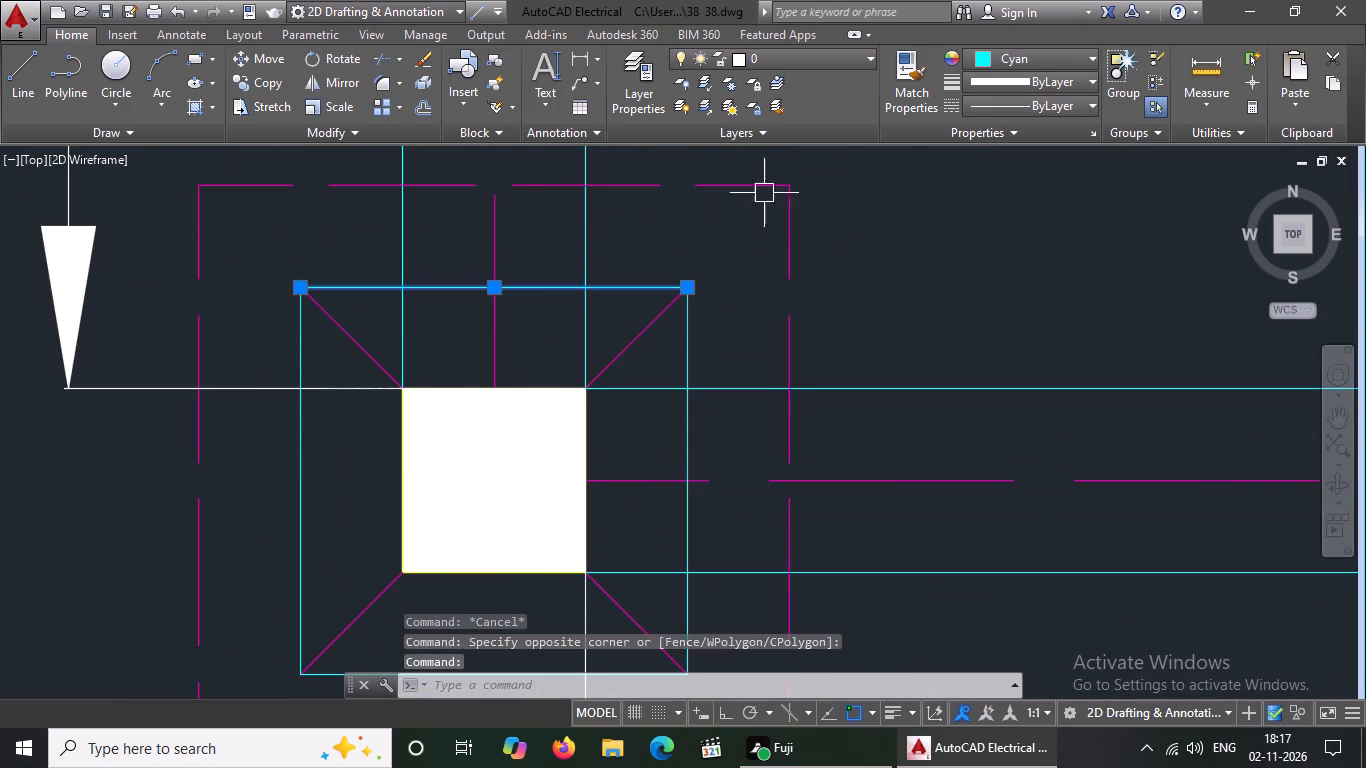
click(1012, 60)
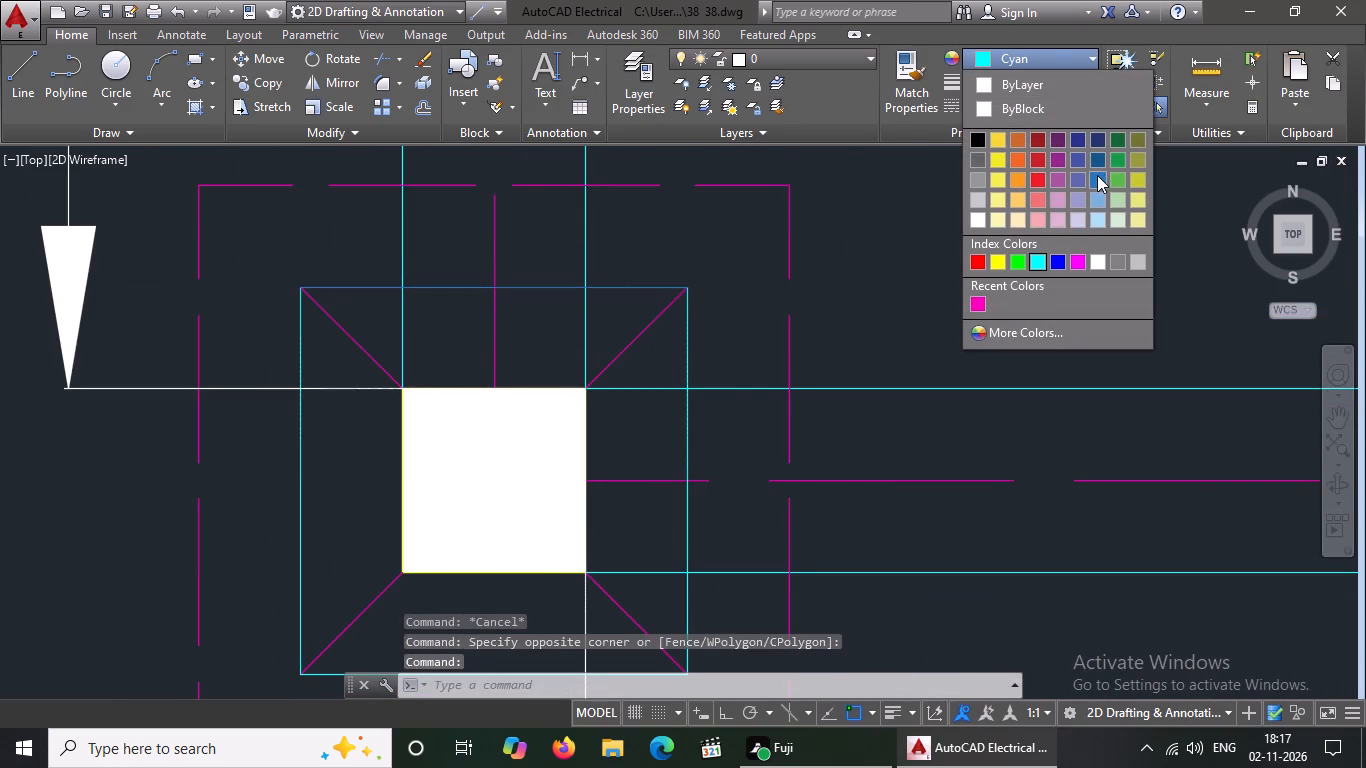
click(1097, 175)
key(Escape)
click(294, 439)
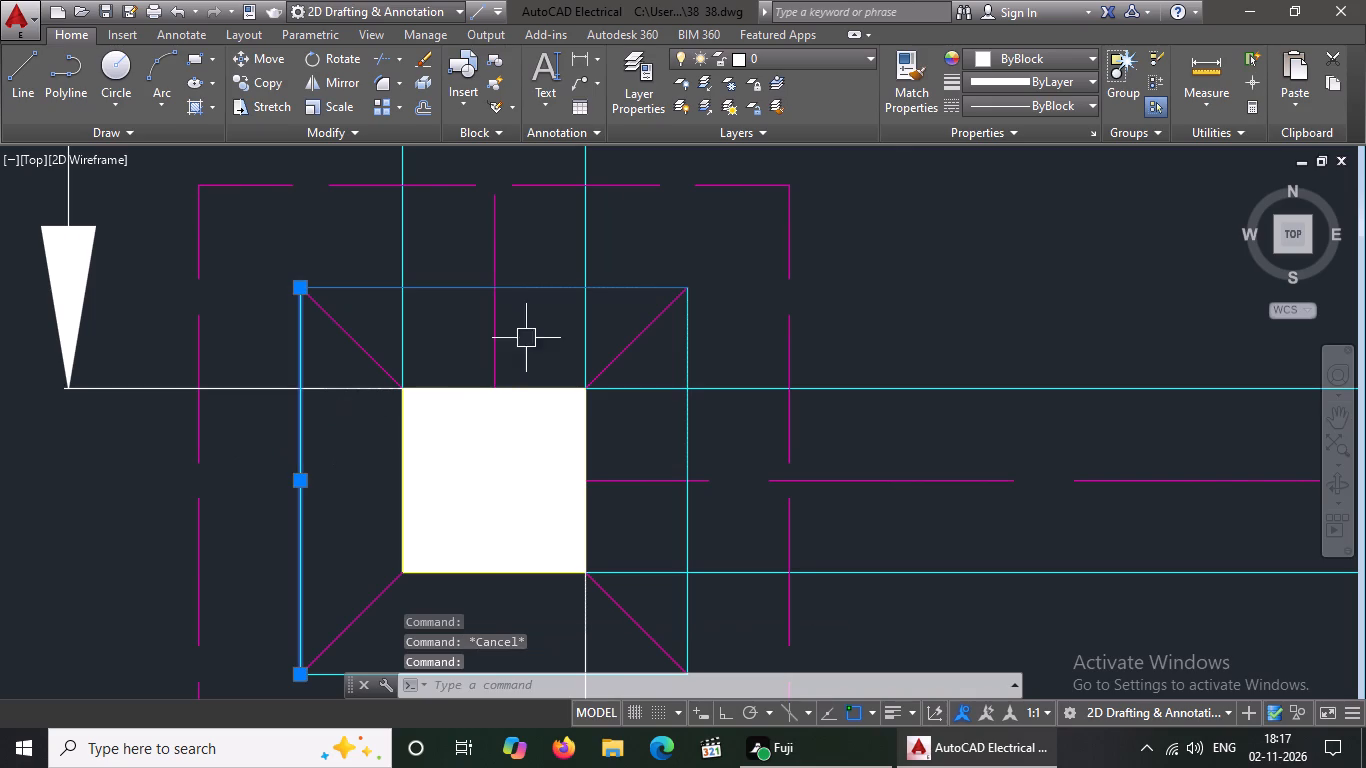
click(1040, 52)
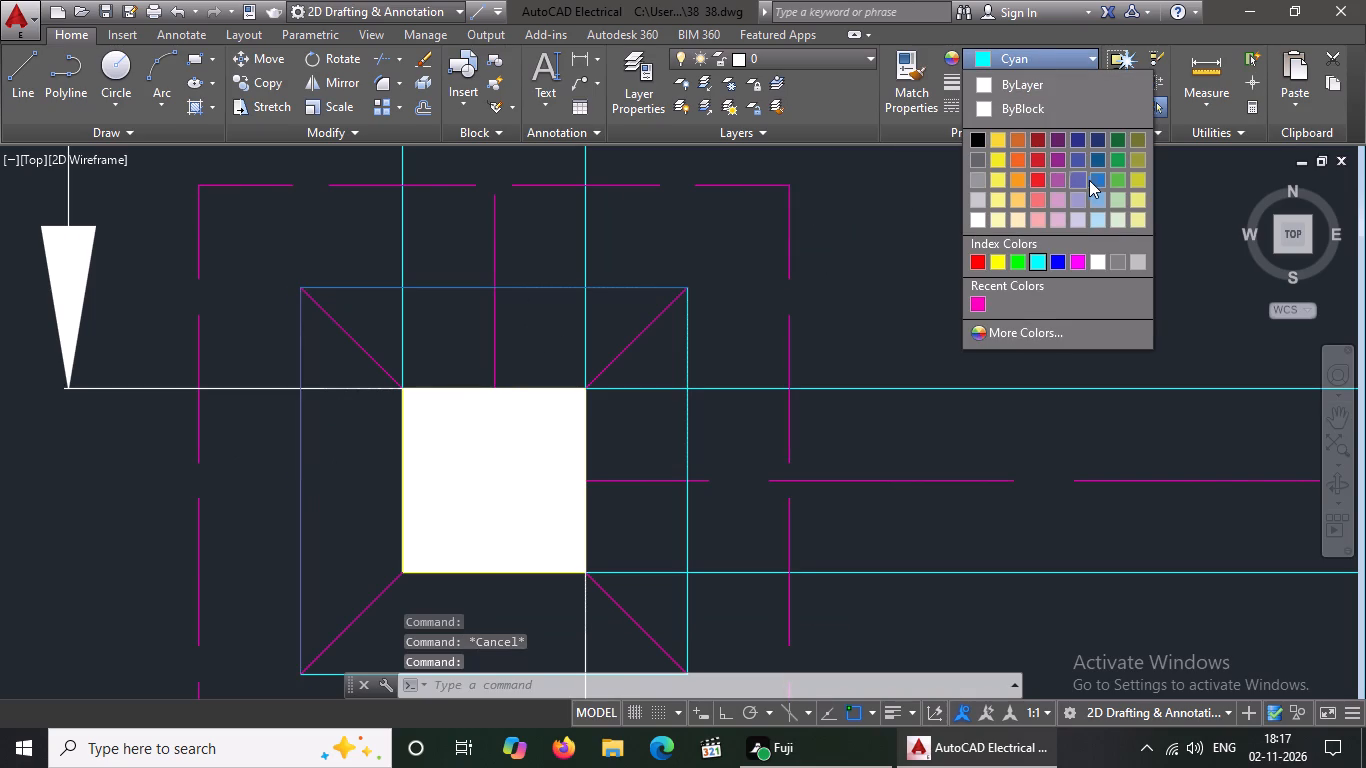
click(1095, 180)
key(Escape)
Recolour the right and bottom edges of the bottom-left corner footing's inner square to 39,118,187.
click(683, 460)
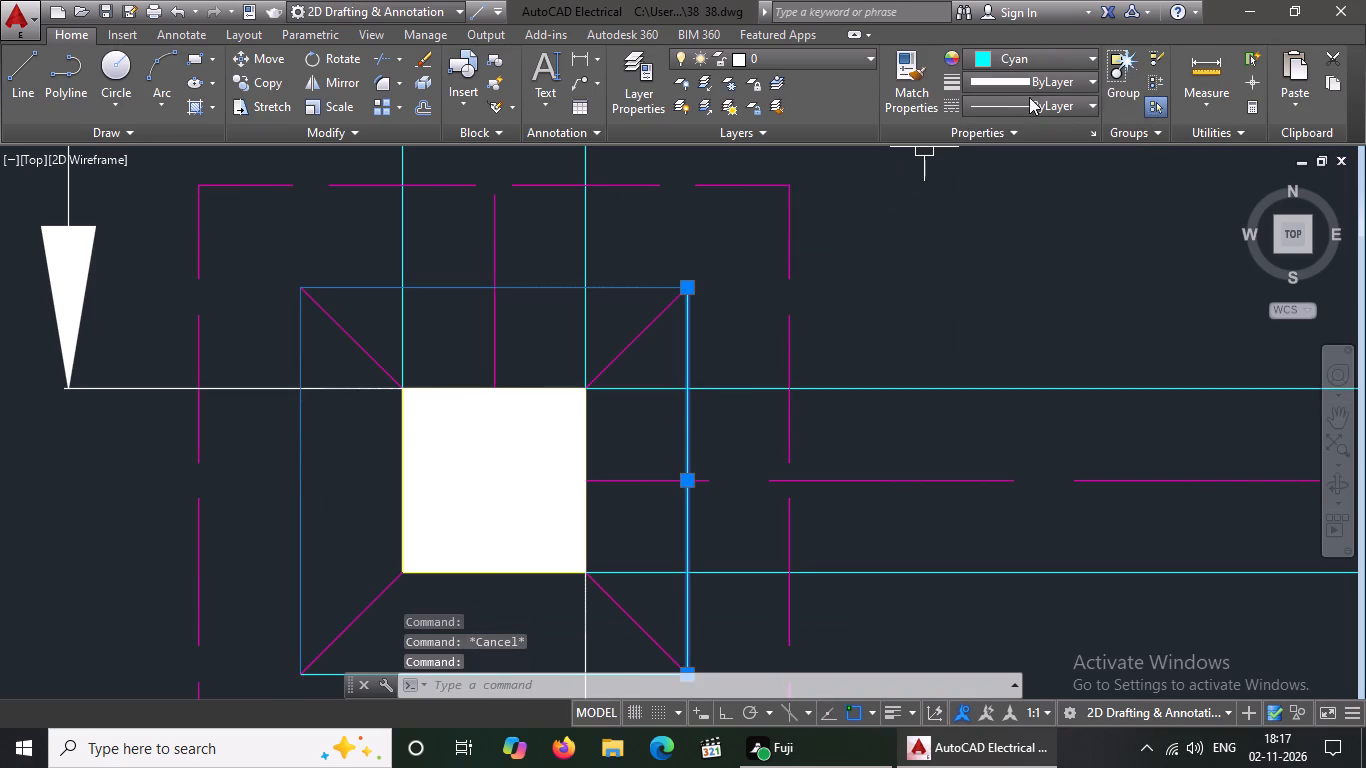
click(1039, 58)
click(1098, 179)
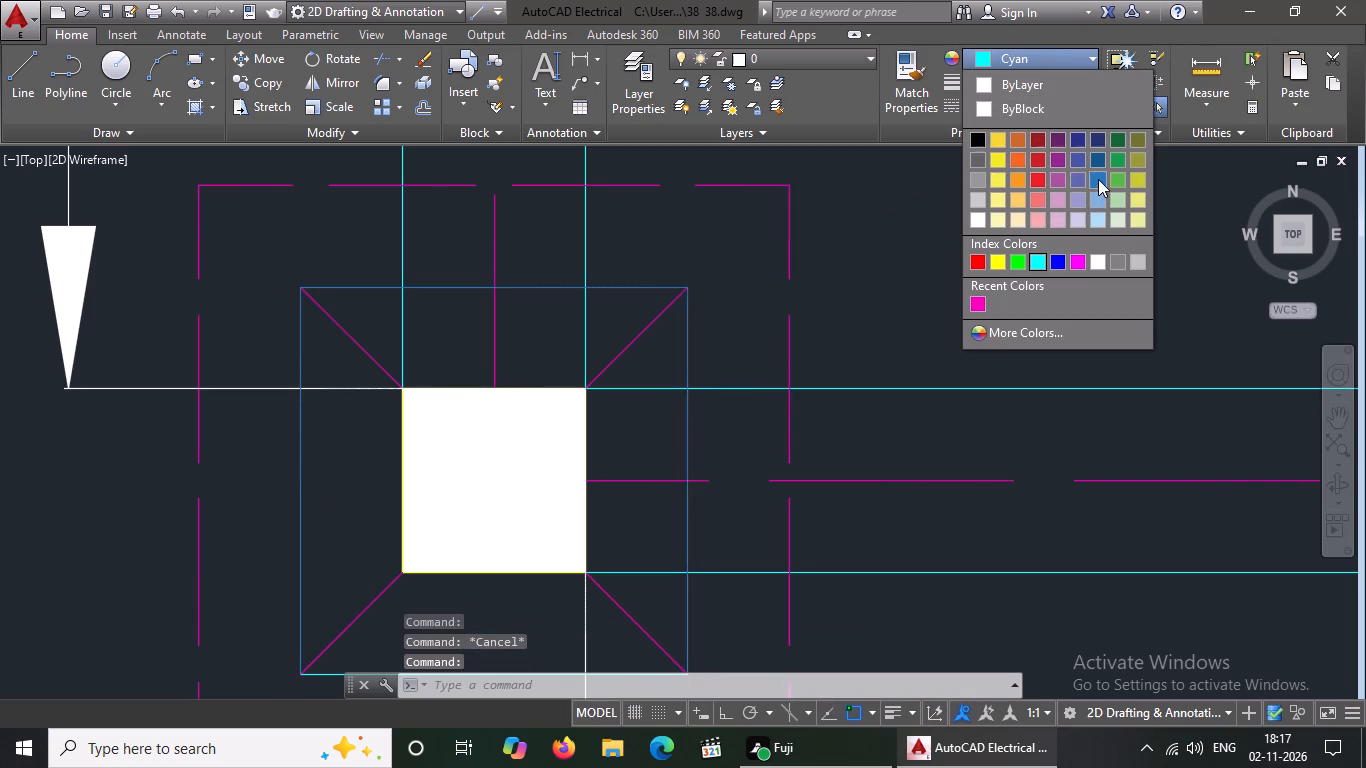
key(Escape)
scroll(738, 387, down, 1)
click(543, 561)
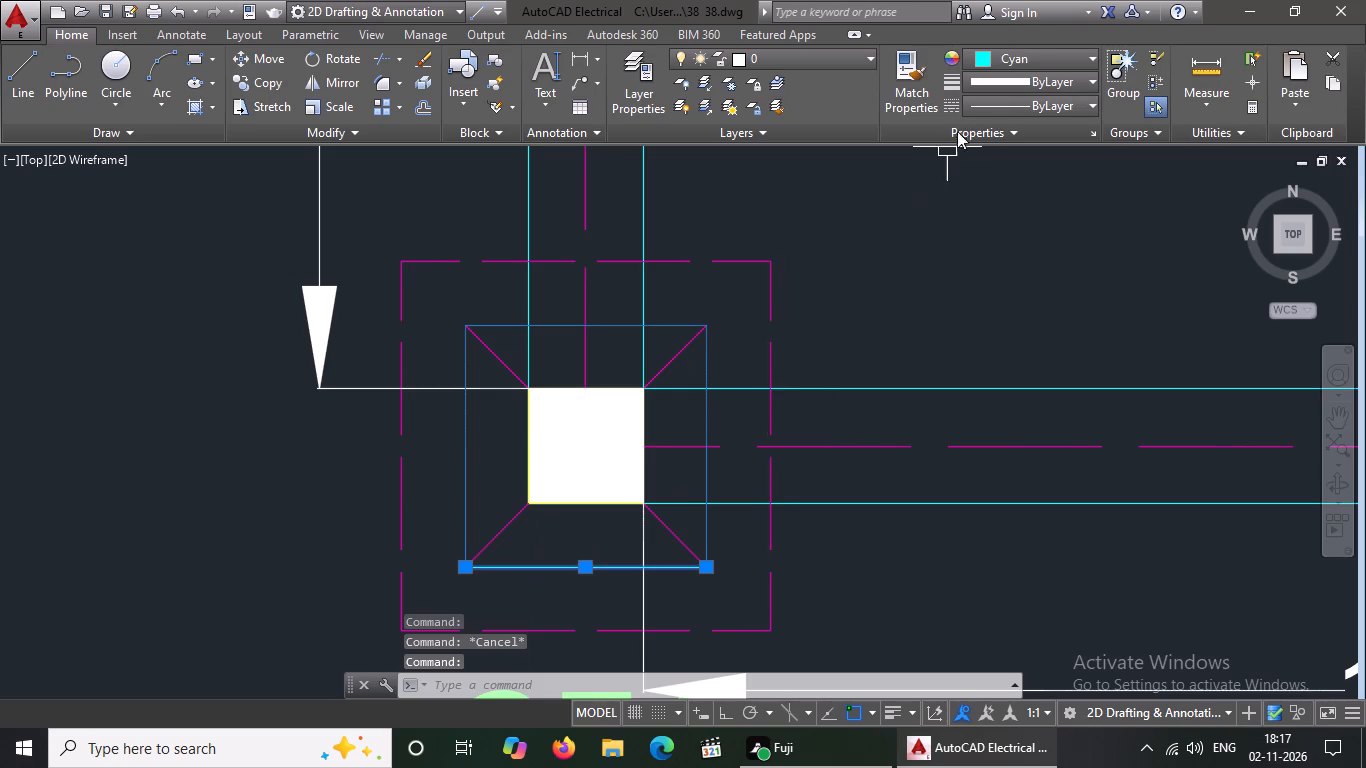
click(1012, 54)
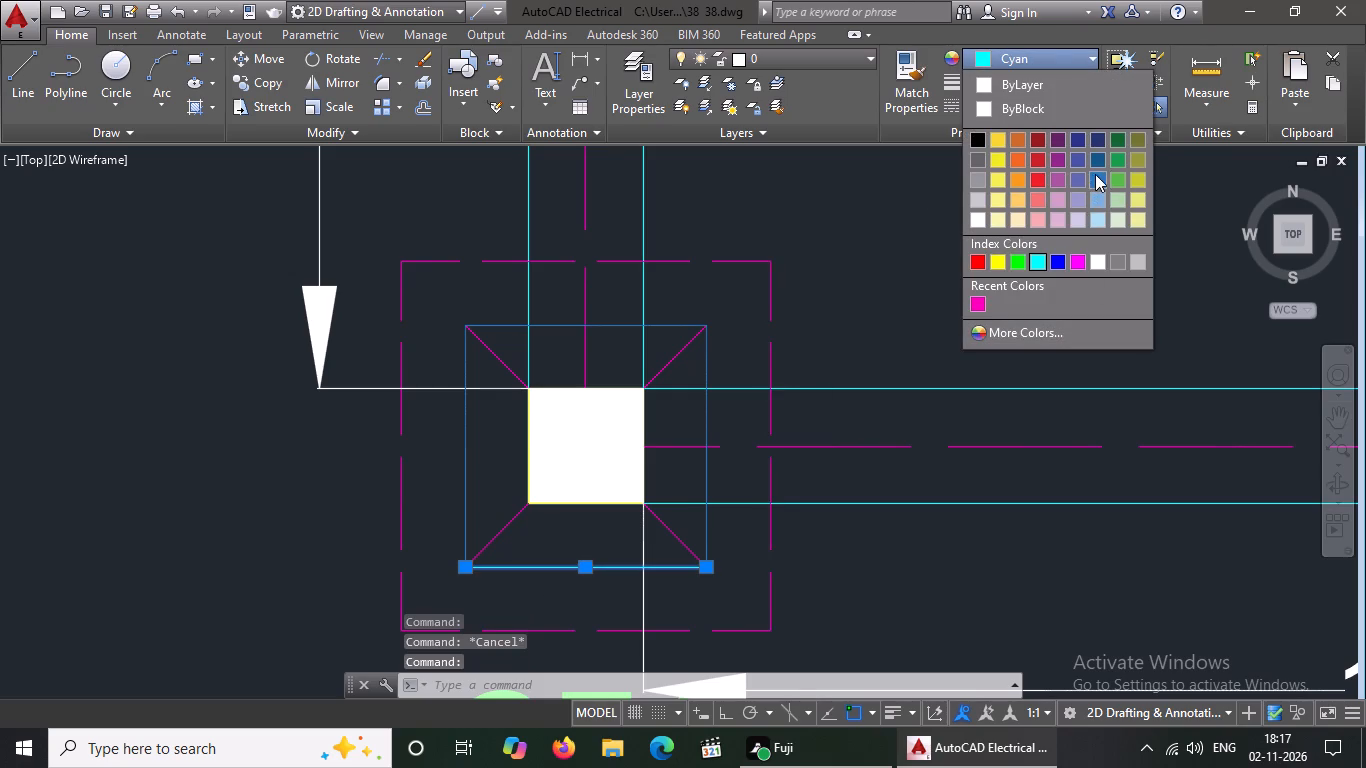
click(1096, 174)
key(Escape)
Recolour the top inner-square edge to 39,118,187 on the middle CF1 footing in the plan's bottom row, between the two 10' dimensions.
scroll(714, 453, down, 5)
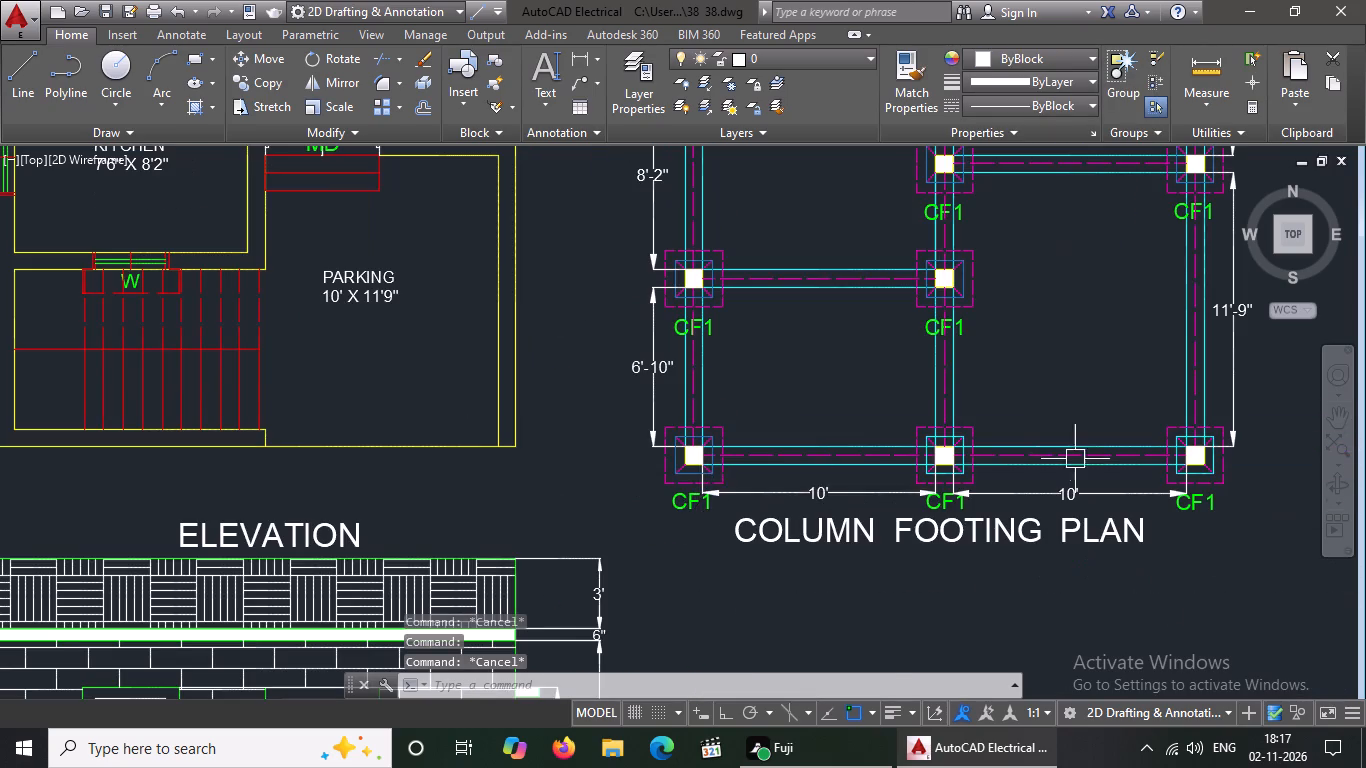
scroll(1069, 444, up, 1)
scroll(827, 416, up, 2)
scroll(855, 447, down, 4)
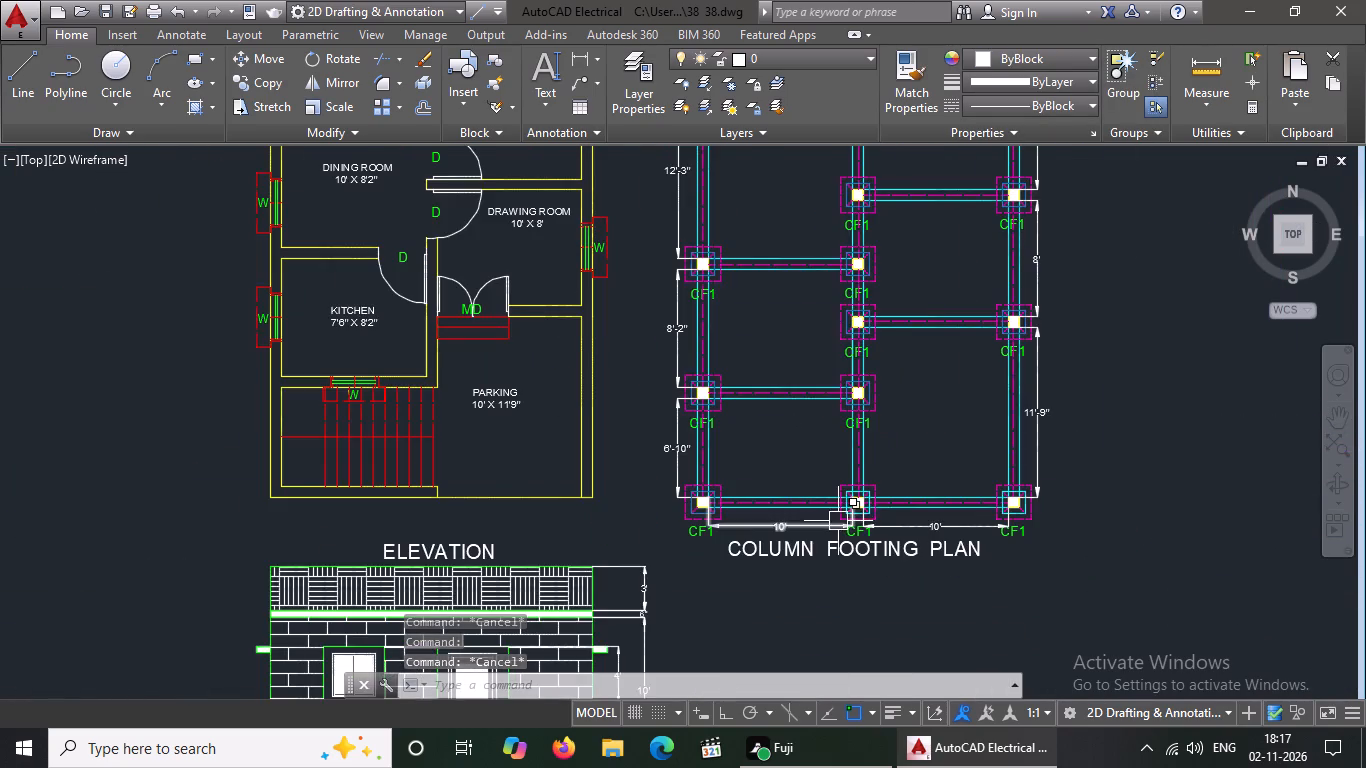
scroll(838, 521, down, 1)
middle_drag(903, 466, 837, 563)
scroll(753, 623, up, 3)
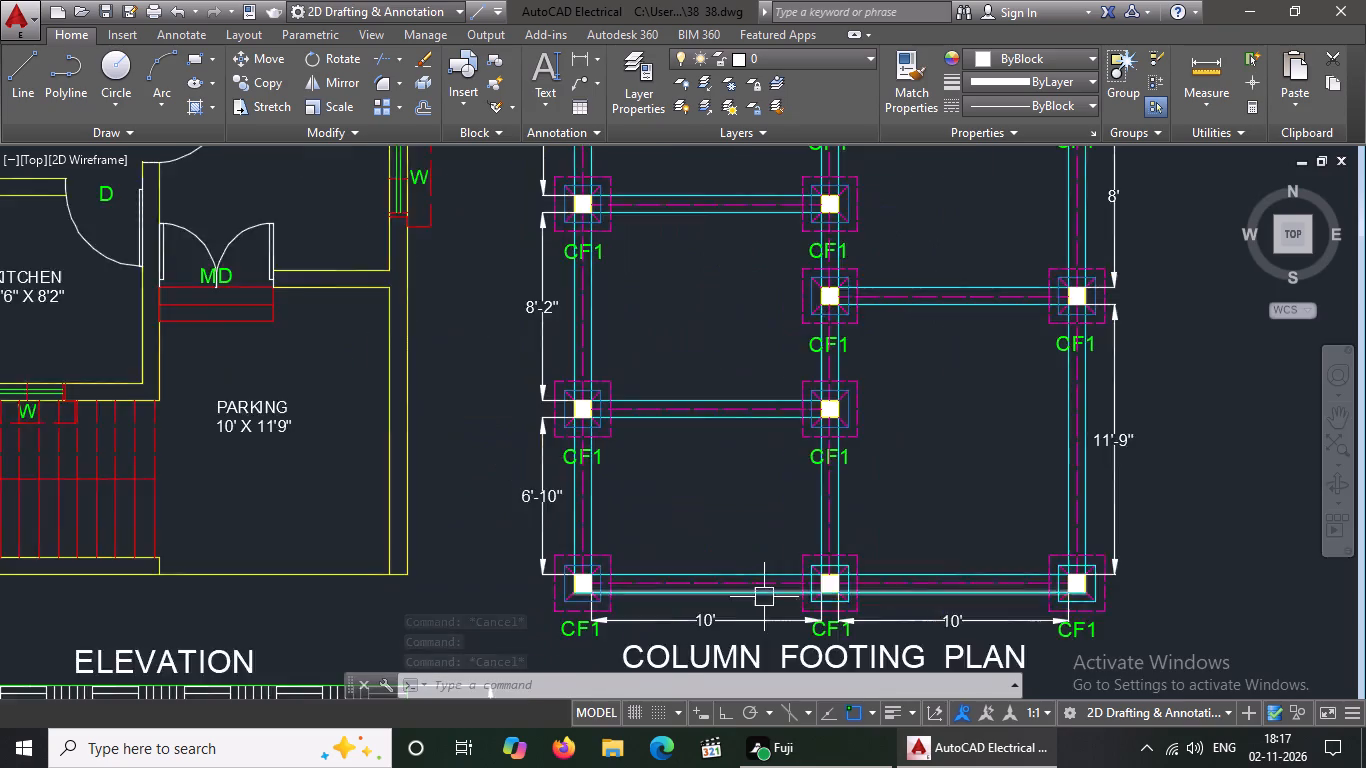
scroll(764, 597, up, 1)
scroll(898, 522, up, 2)
click(895, 513)
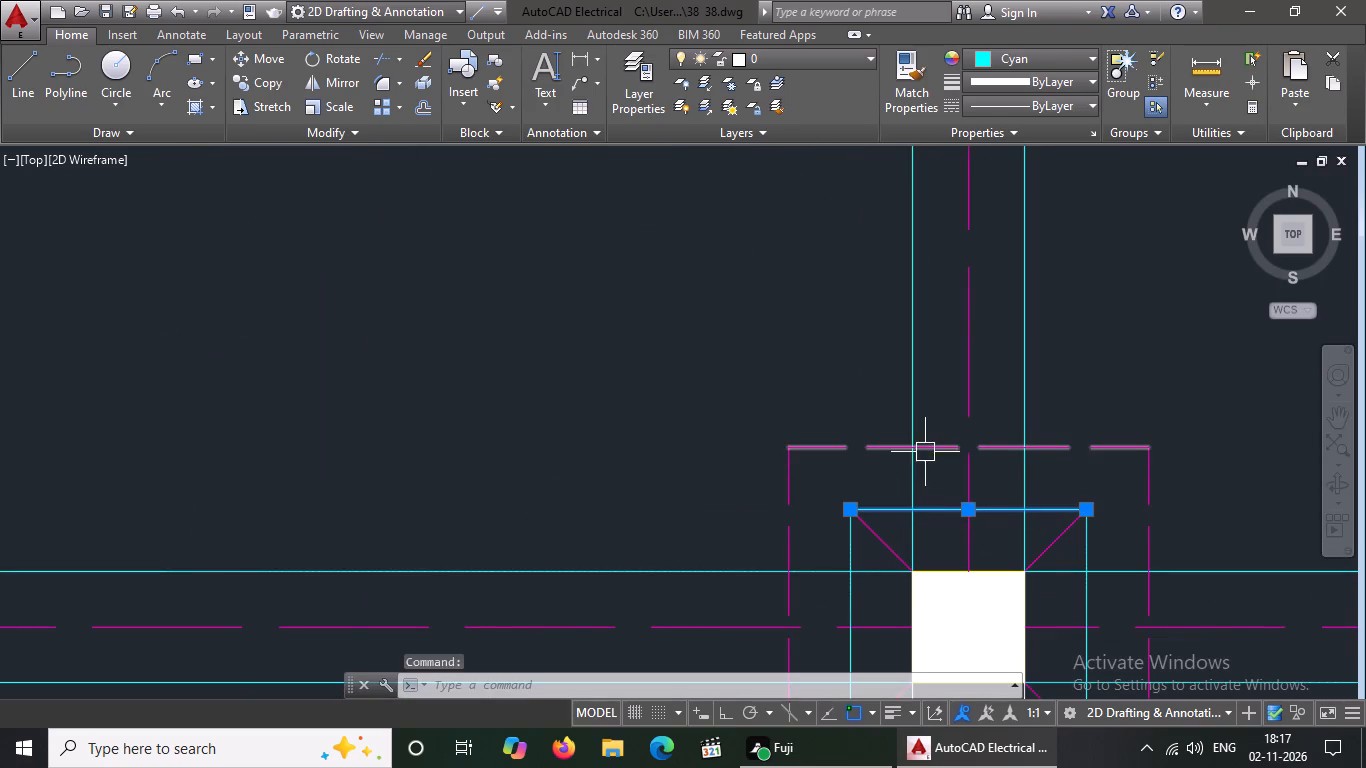
click(1019, 53)
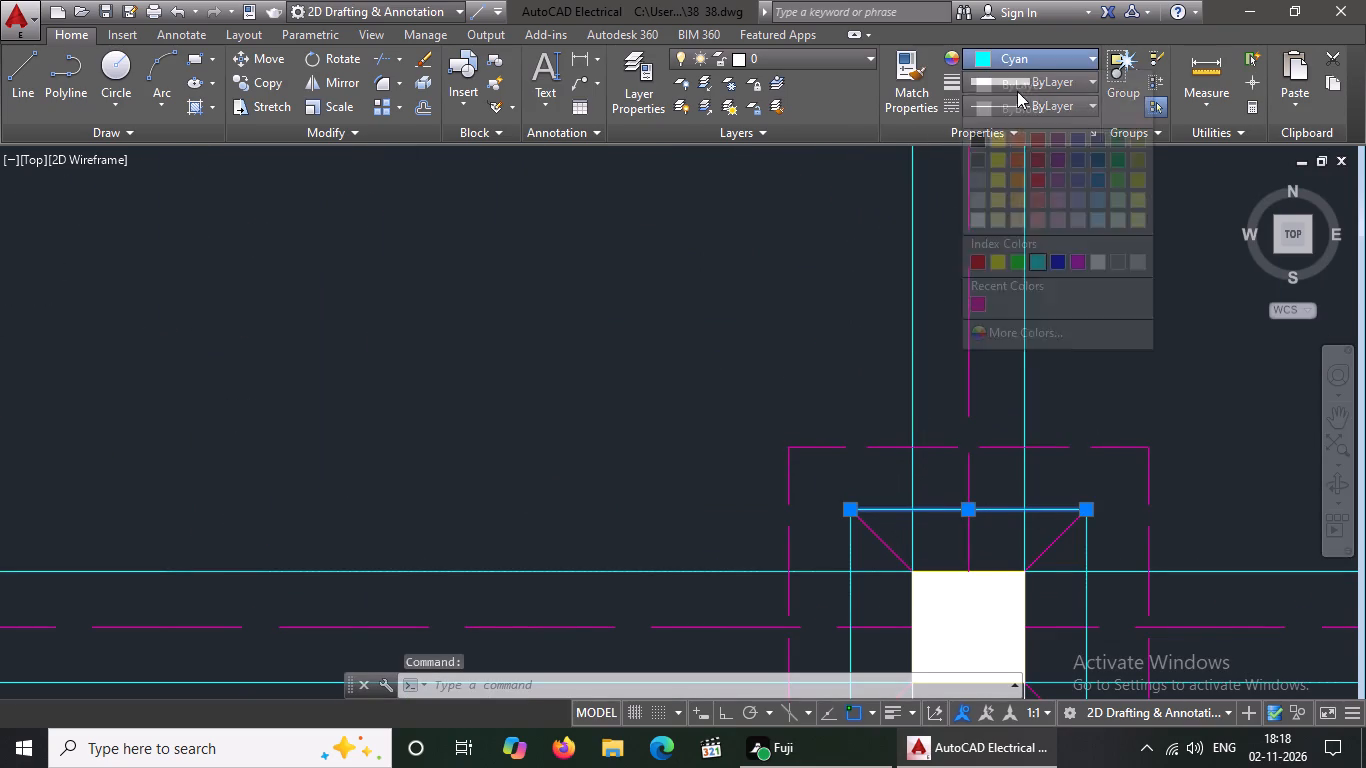
click(1094, 183)
key(Escape)
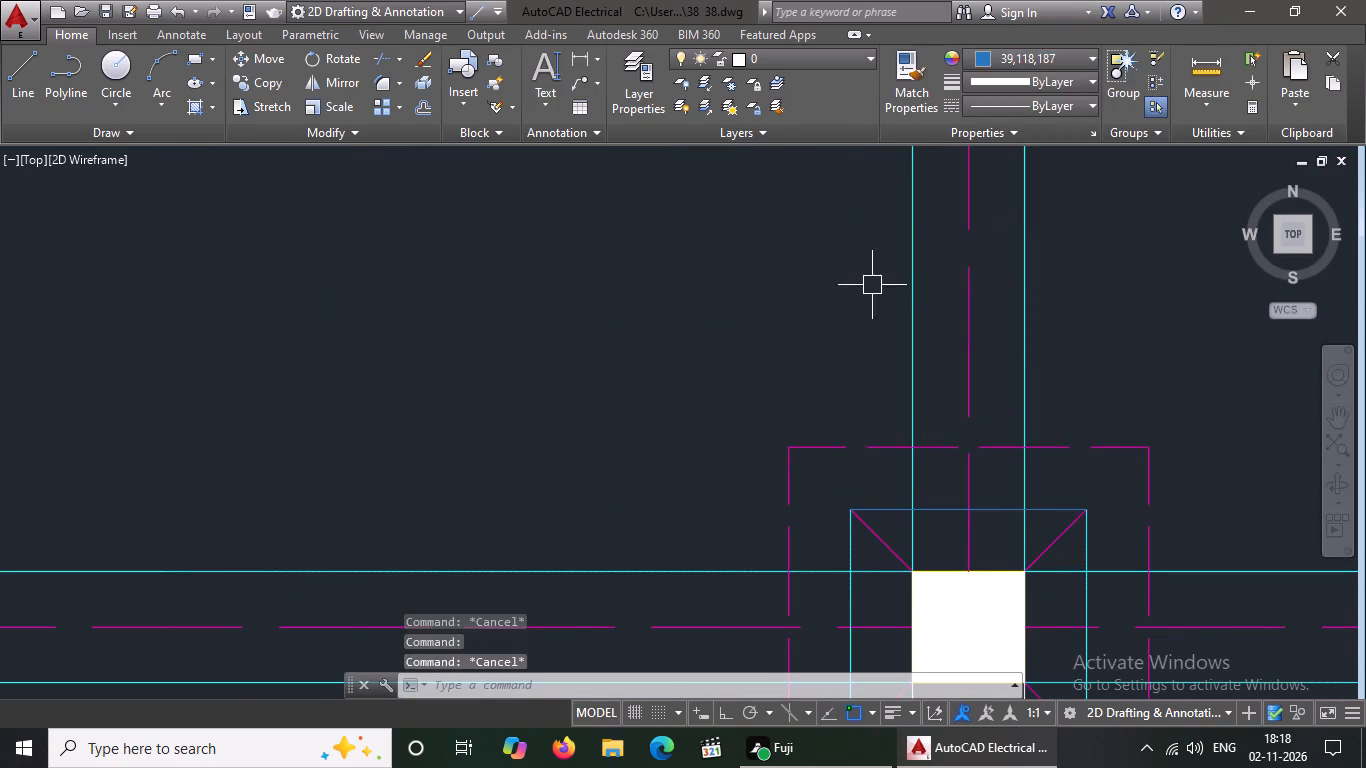
Recolour the left inner-square edge to 39,118,187 on the middle CF1 footing in the plan's bottom row, between the two 10' dimensions.
scroll(872, 282, down, 4)
middle_drag(856, 314, 843, 358)
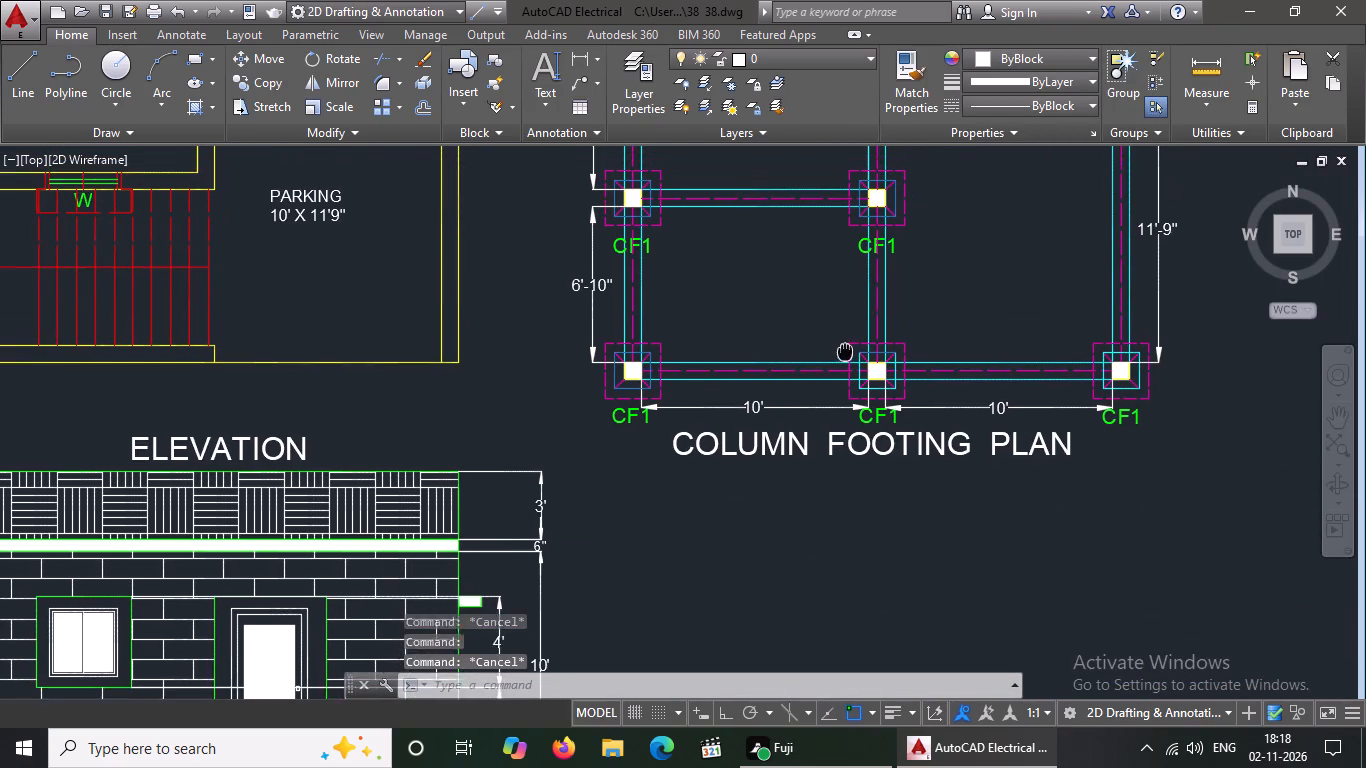
middle_drag(843, 358, 840, 374)
scroll(894, 426, up, 3)
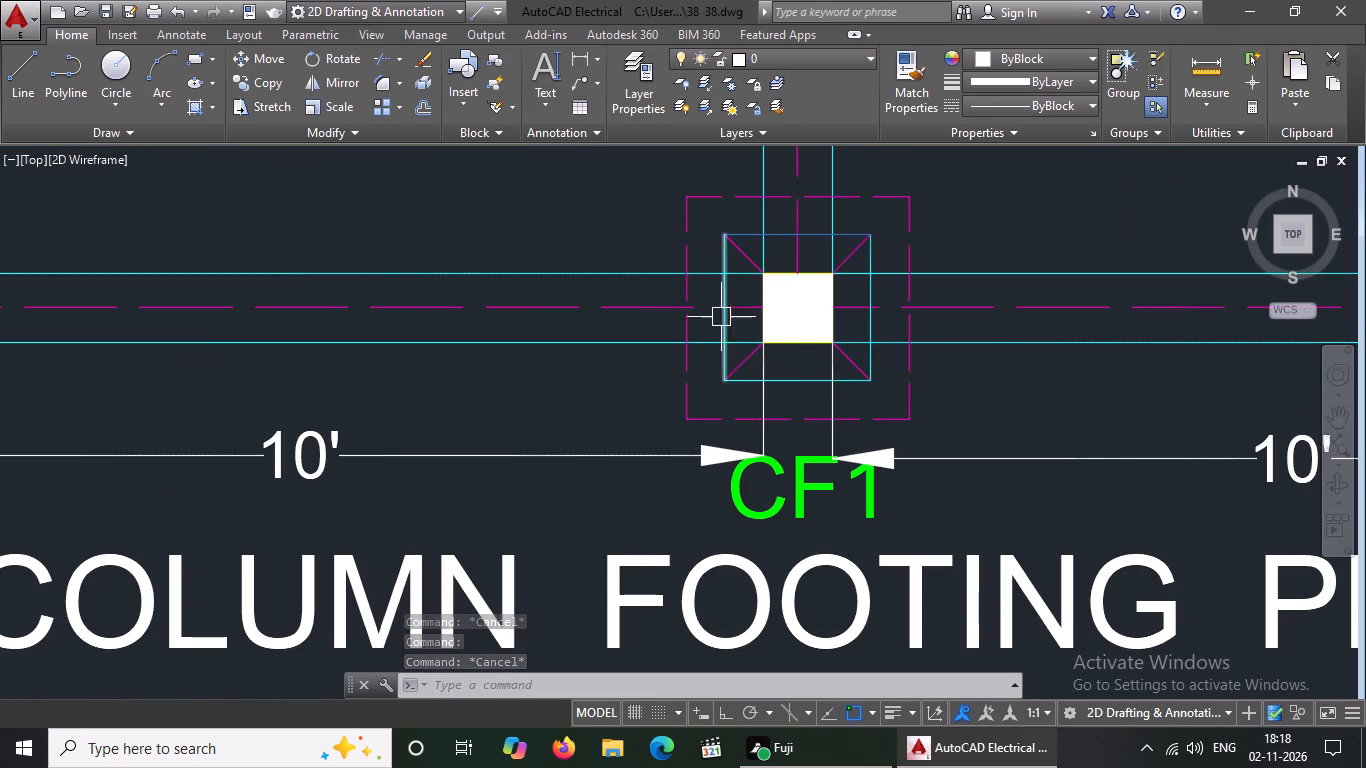
click(725, 290)
click(976, 62)
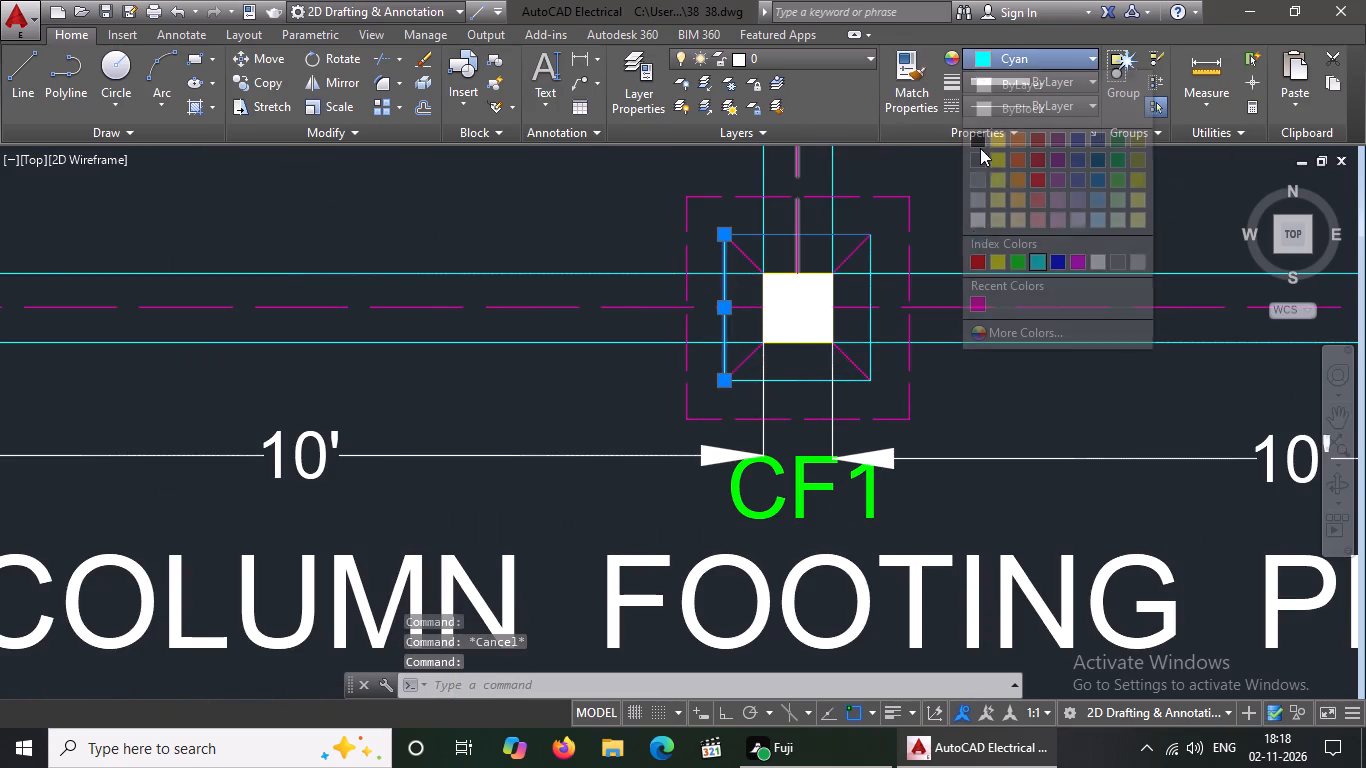
click(1093, 177)
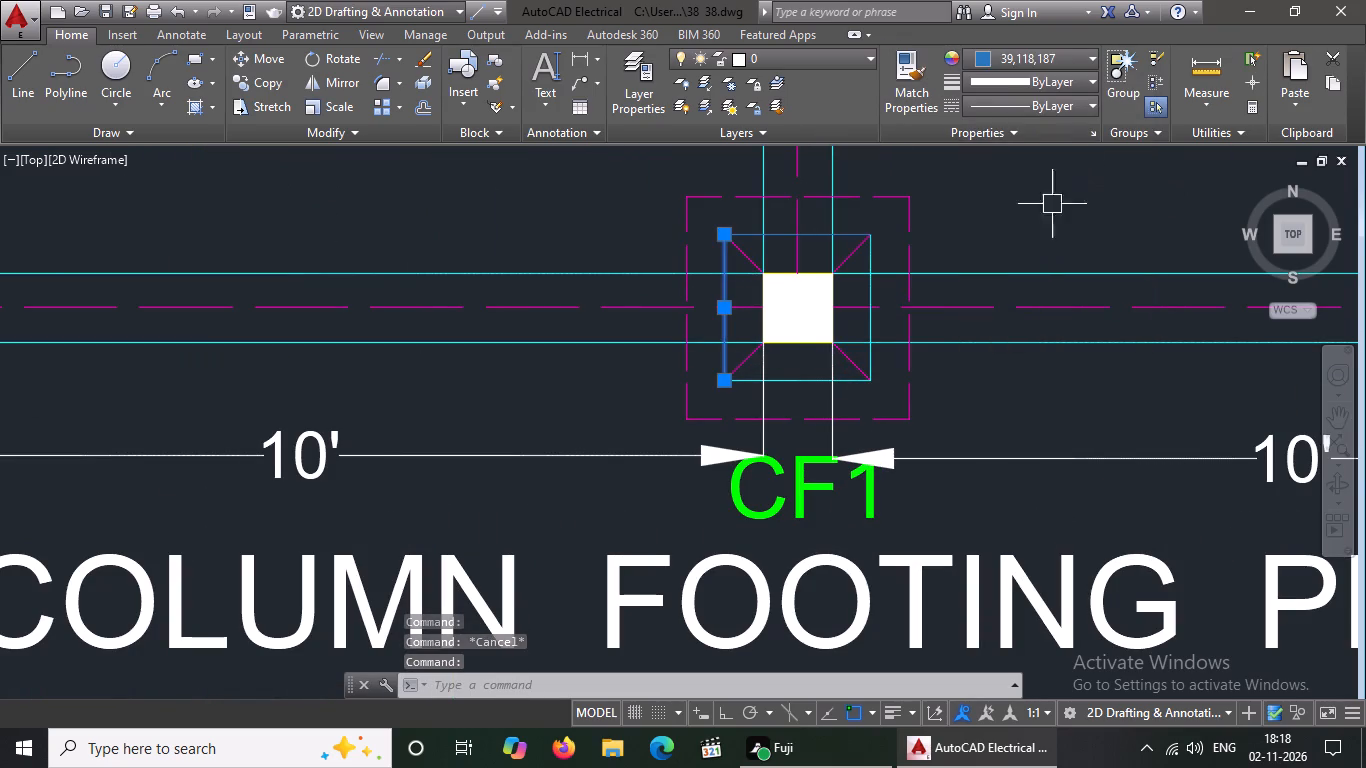
key(Escape)
Recolour the bottom and right edges of the bottom-row middle footing's inner square to 39,118,187.
click(803, 388)
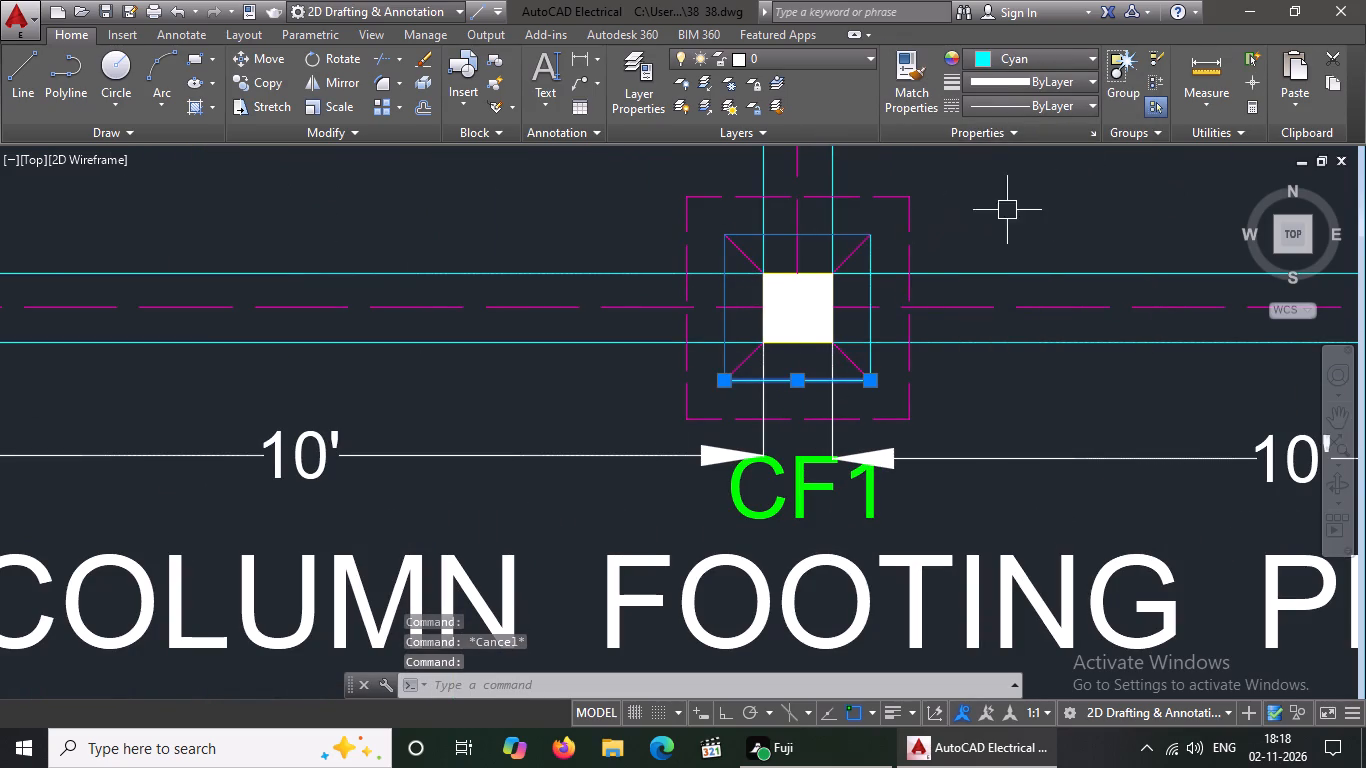
click(1021, 49)
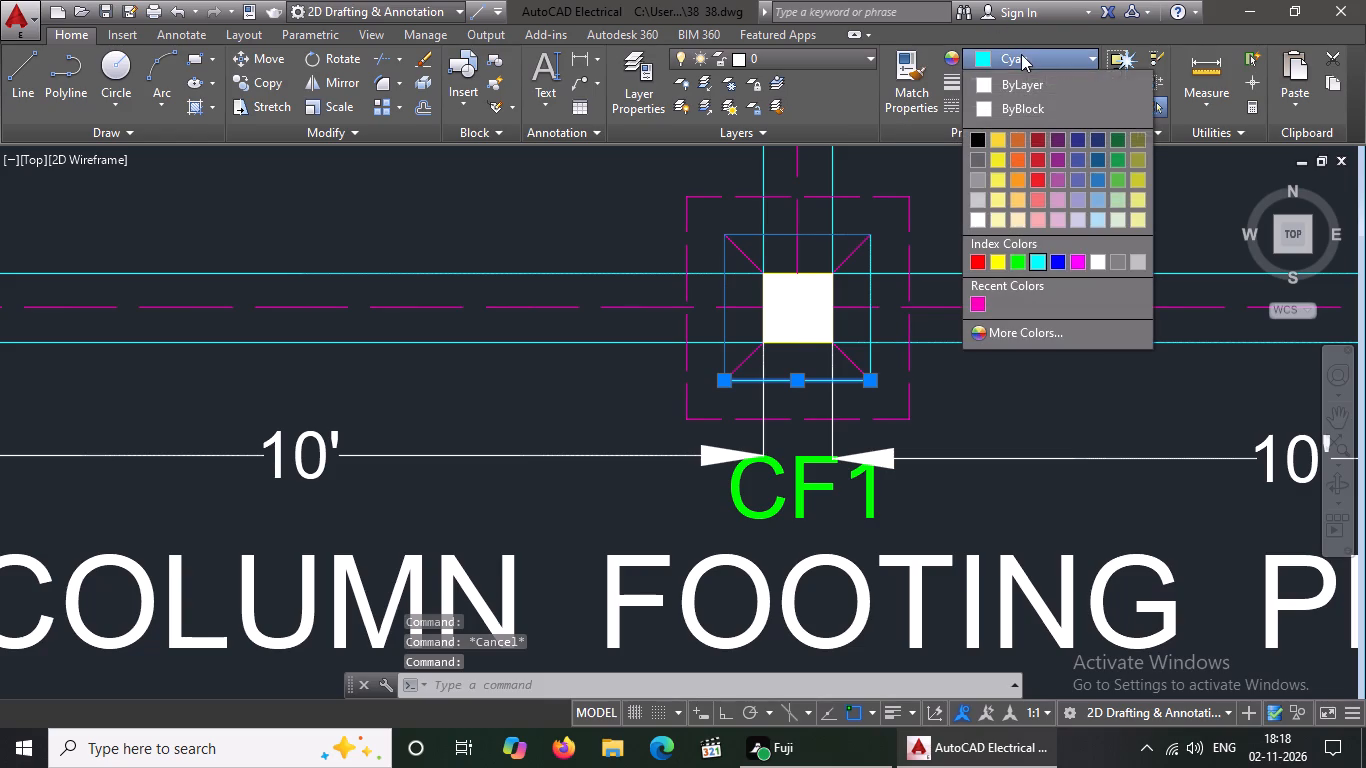
click(1097, 179)
key(Escape)
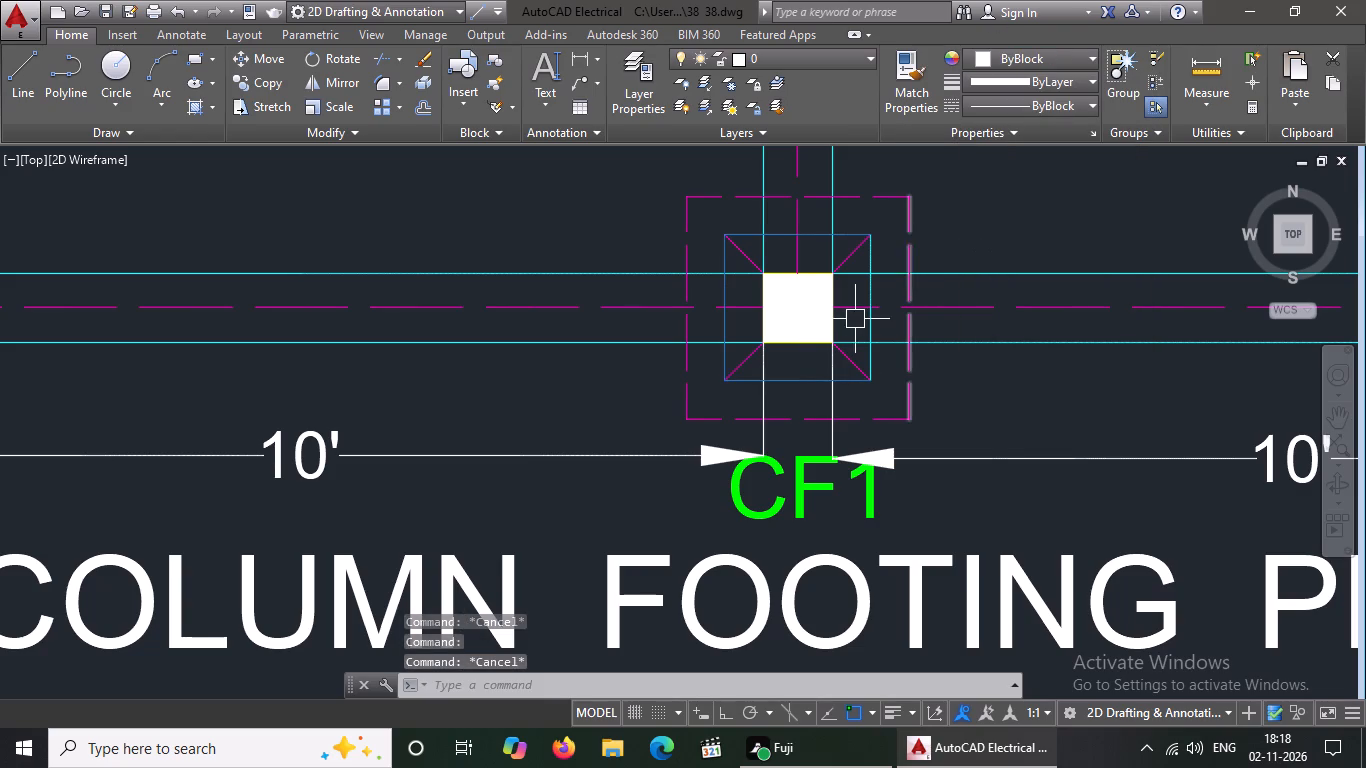
click(869, 319)
click(1023, 53)
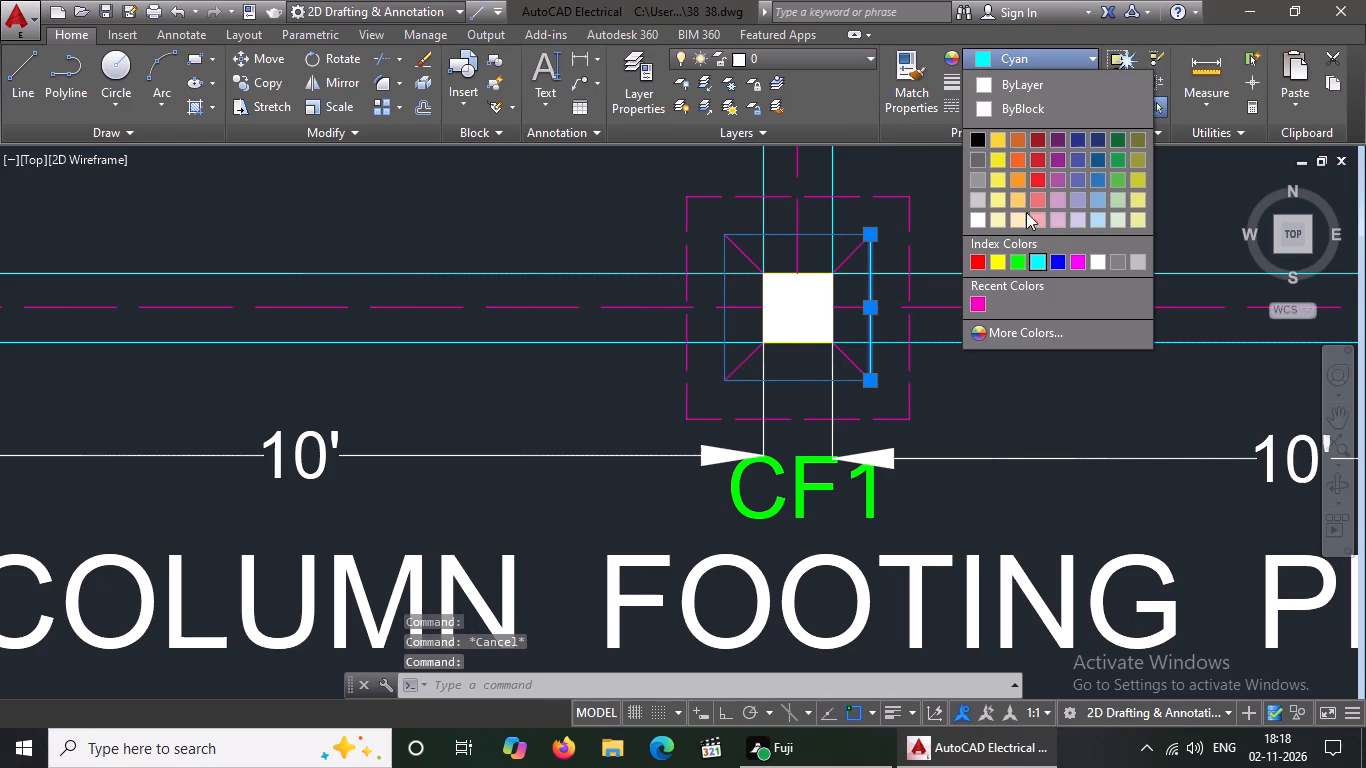
click(1094, 178)
key(Escape)
Recolour the bottom and right inner-square edges to 39,118,187 on the plan's bottom-right corner CF1 footing, below the 11'-9" dimension.
scroll(569, 390, down, 3)
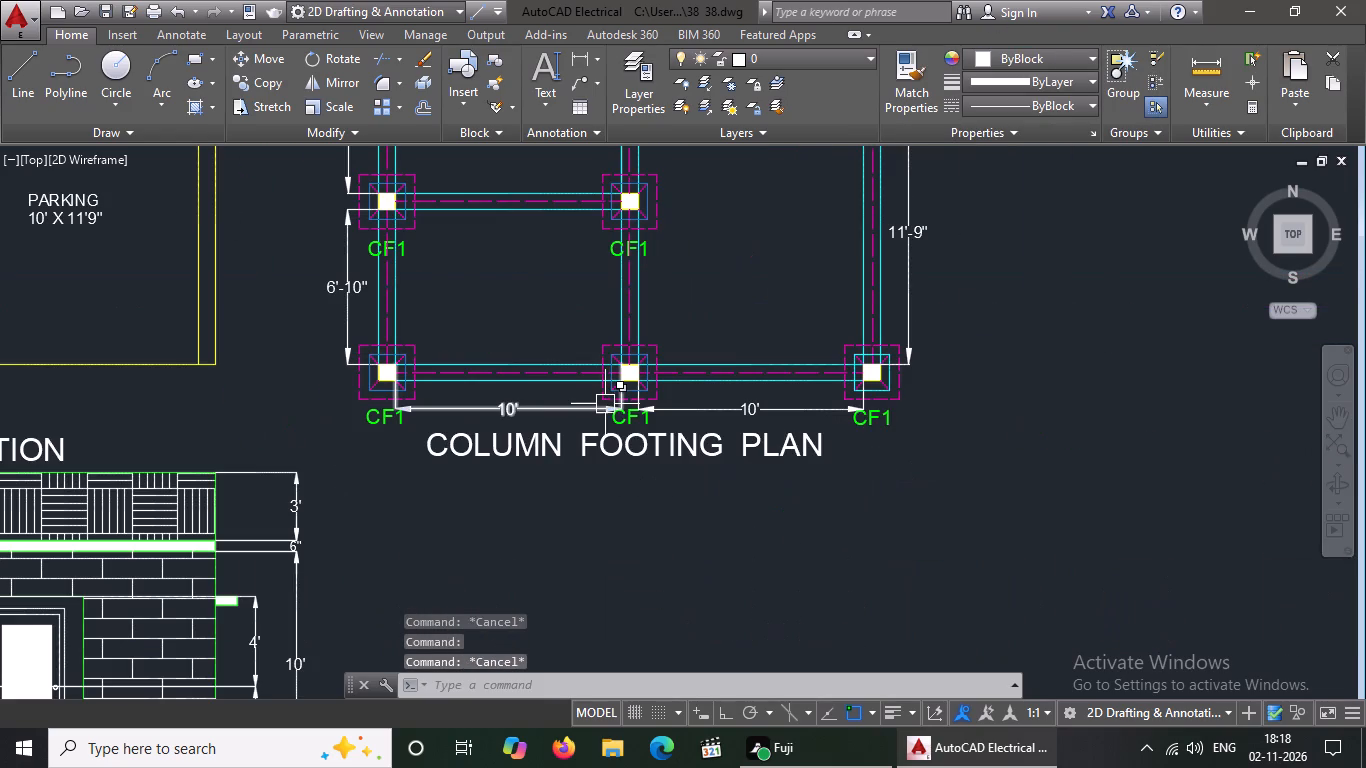
scroll(855, 391, up, 4)
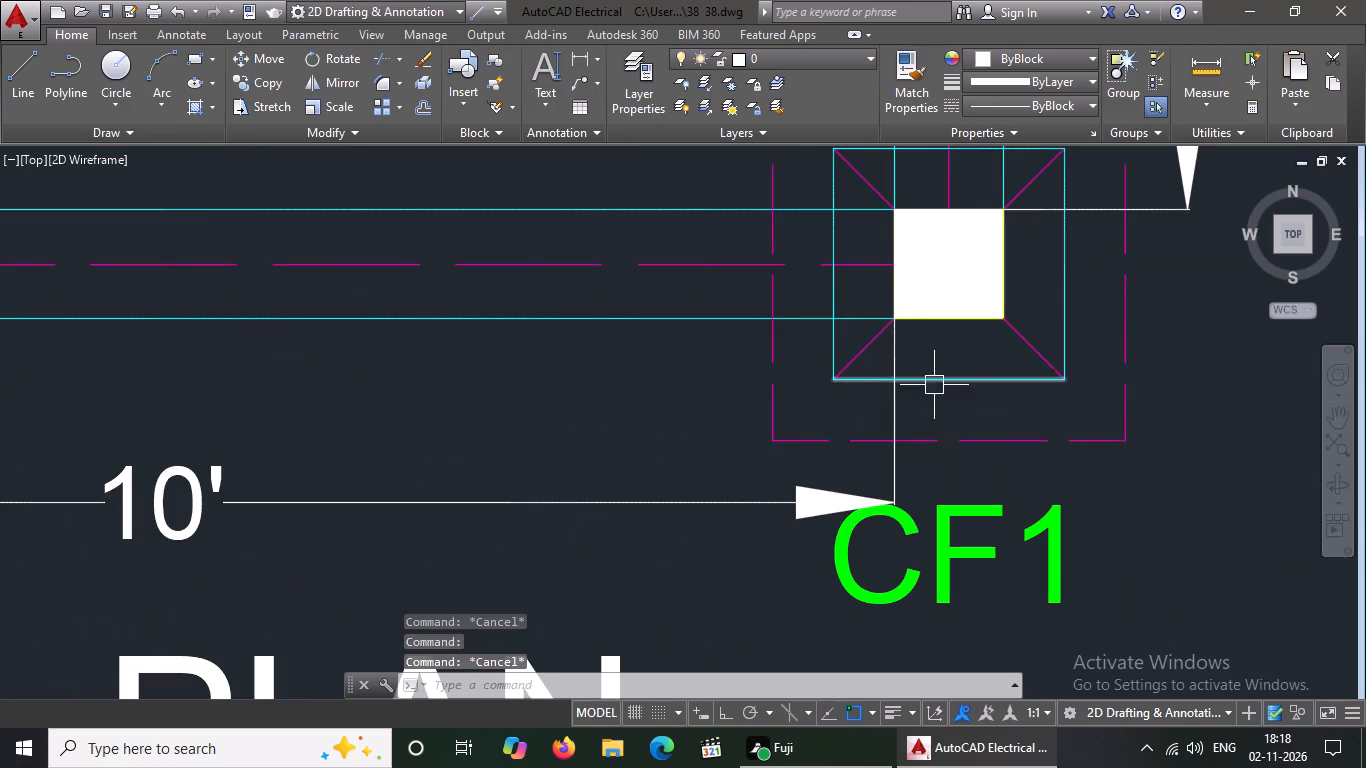
click(956, 371)
click(957, 393)
click(959, 378)
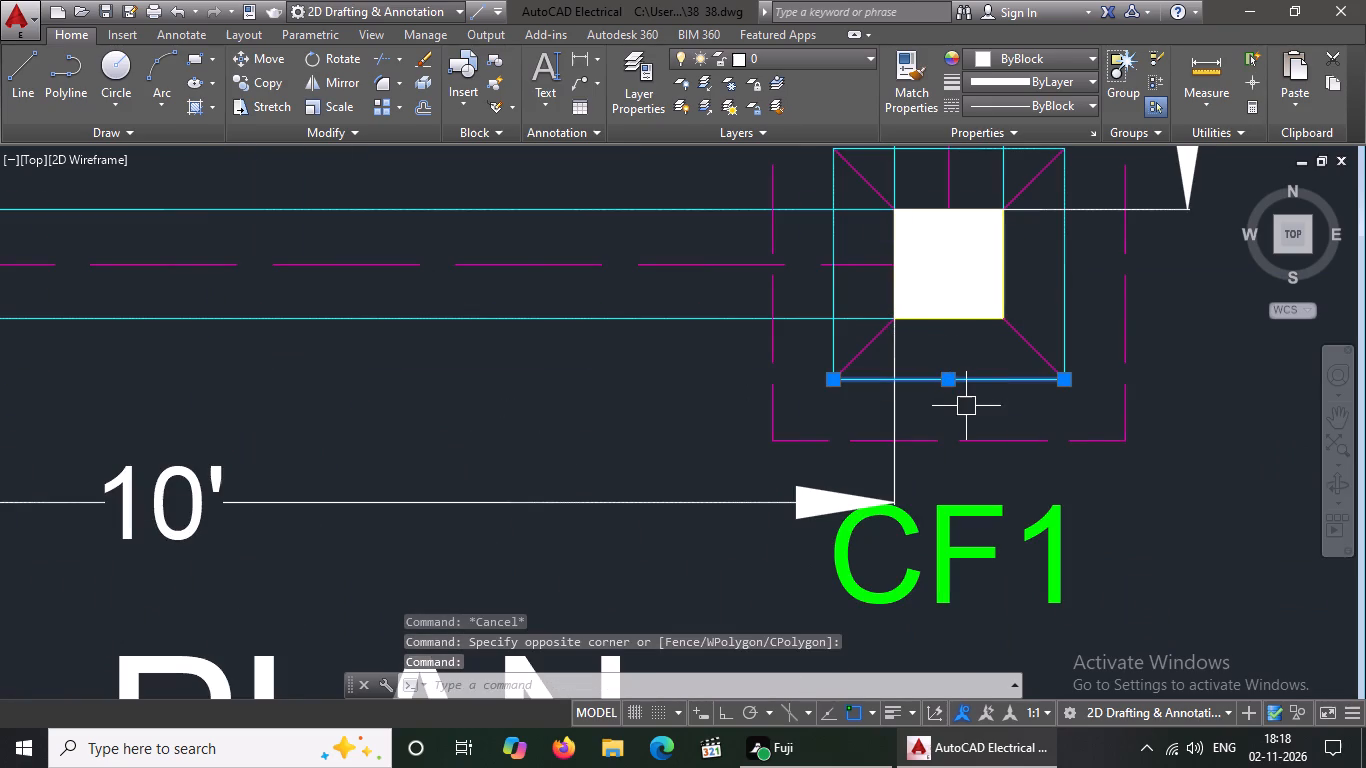
click(989, 62)
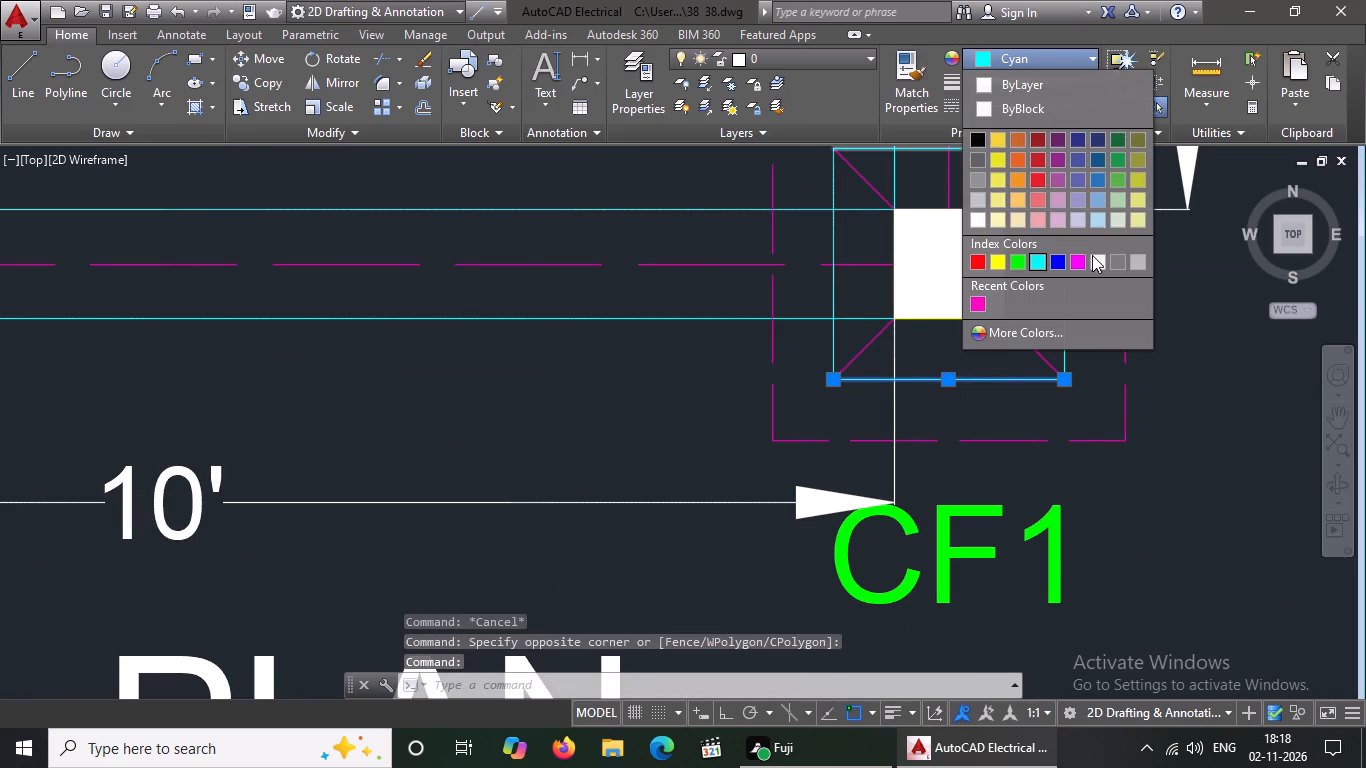
click(1092, 180)
key(Escape)
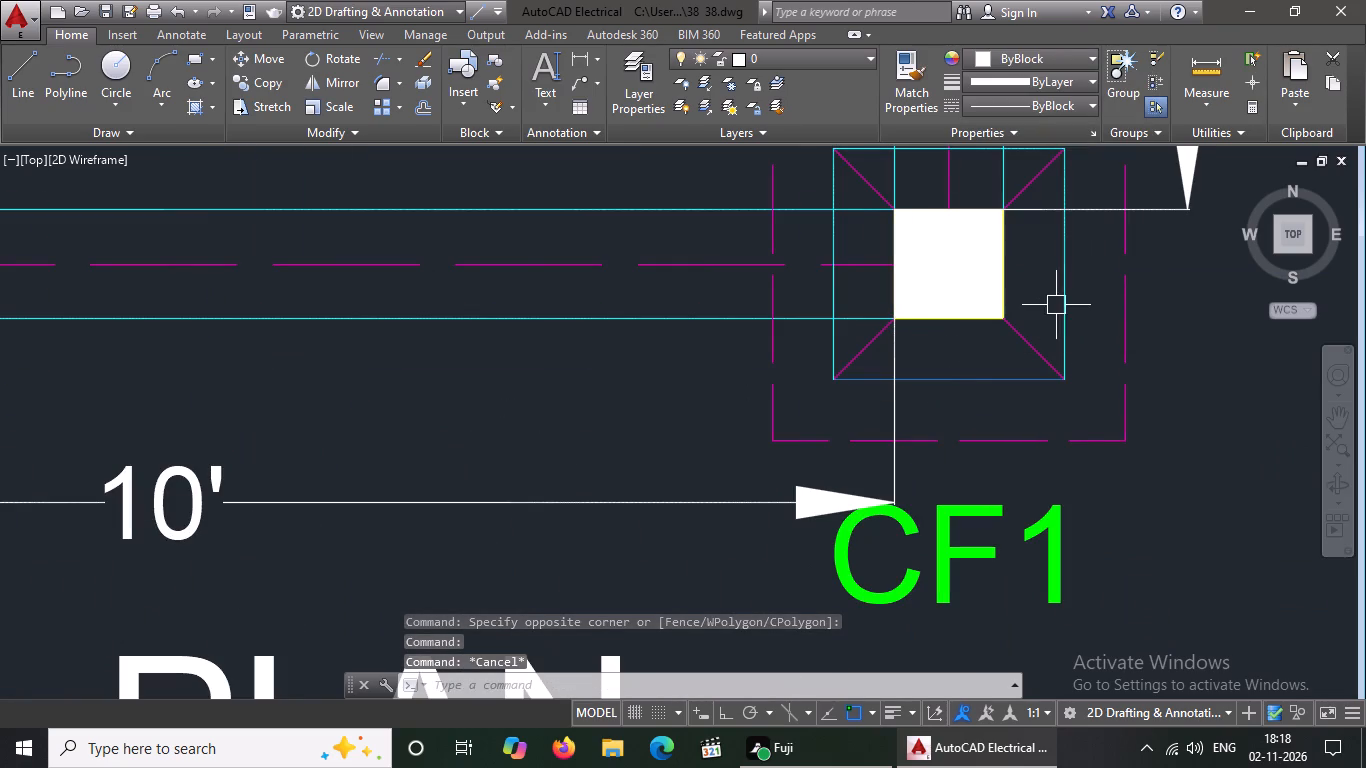
click(1053, 306)
click(1058, 299)
click(1067, 278)
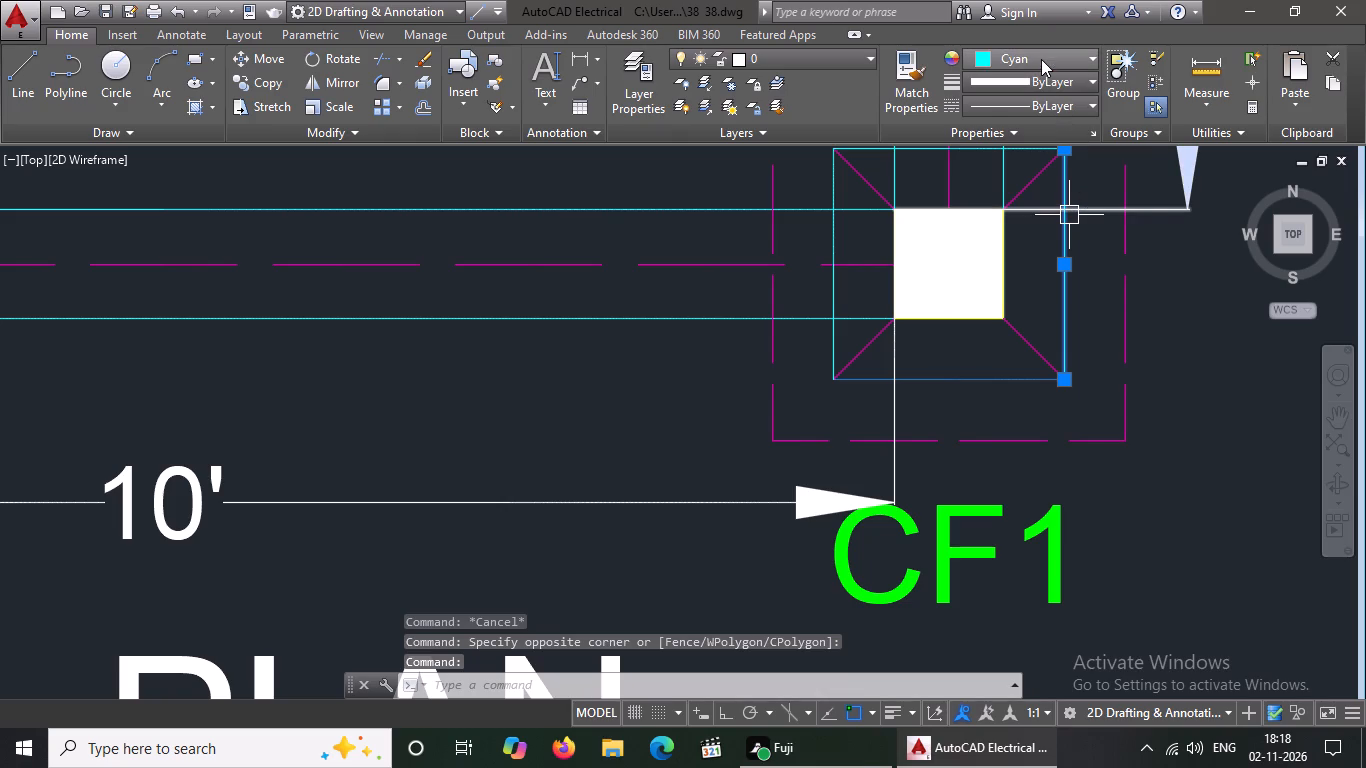
click(1041, 58)
click(1095, 178)
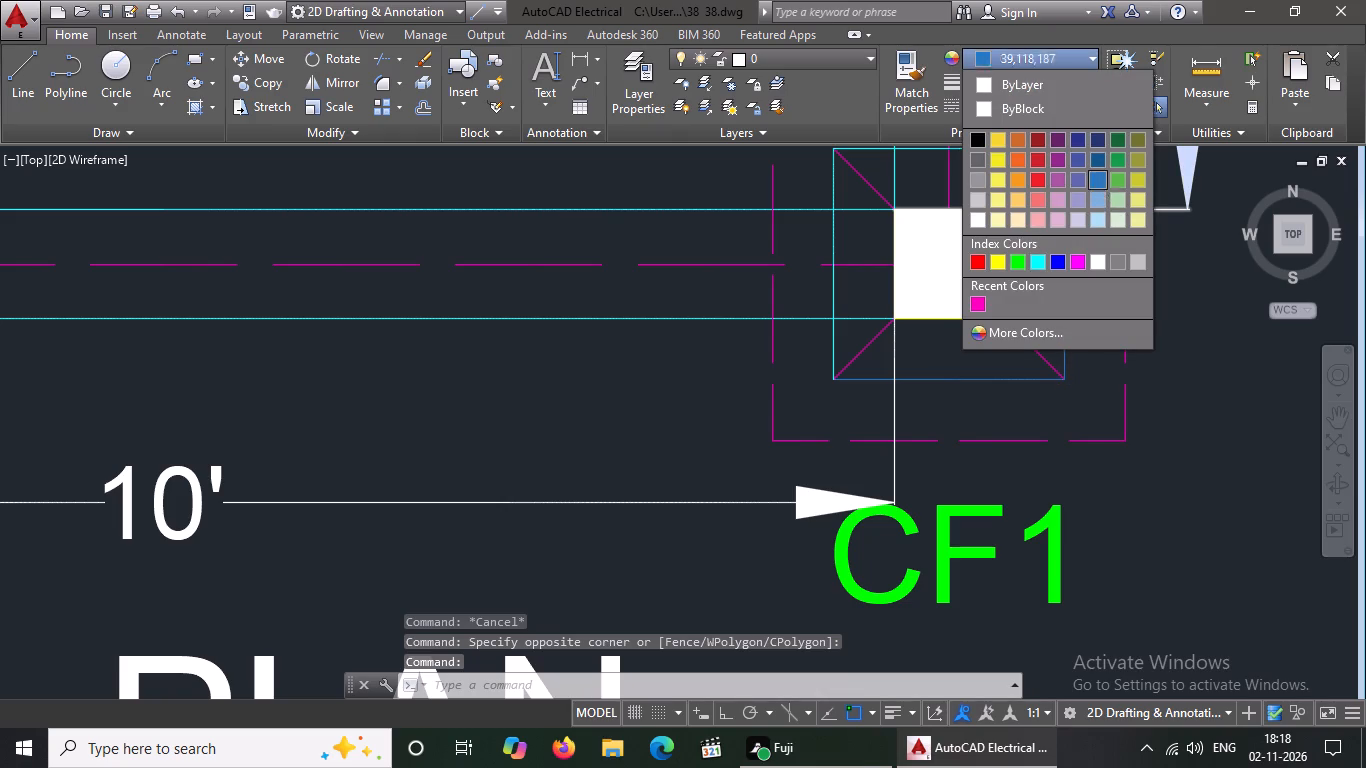
key(Escape)
Recolour the left and top edges of the bottom-right corner footing's inner square to 39,118,187.
click(834, 293)
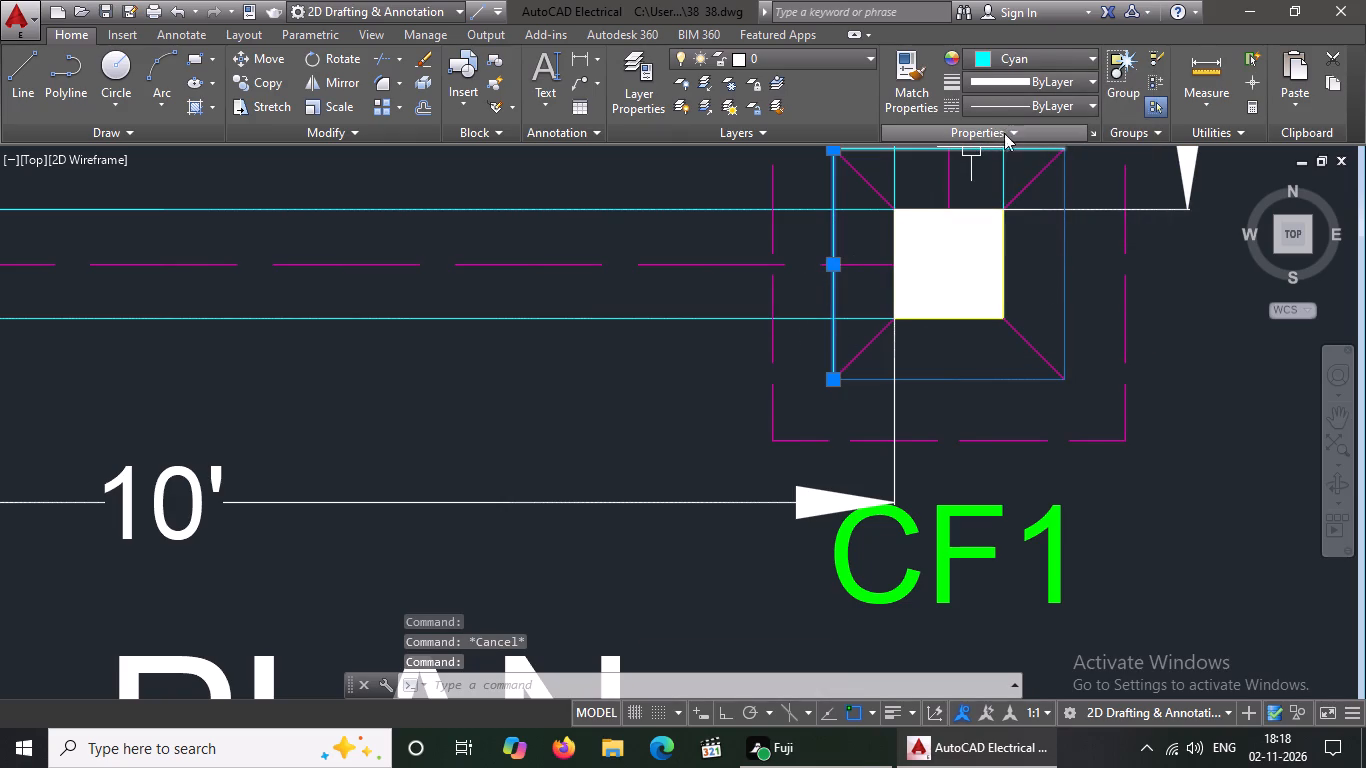
click(1049, 51)
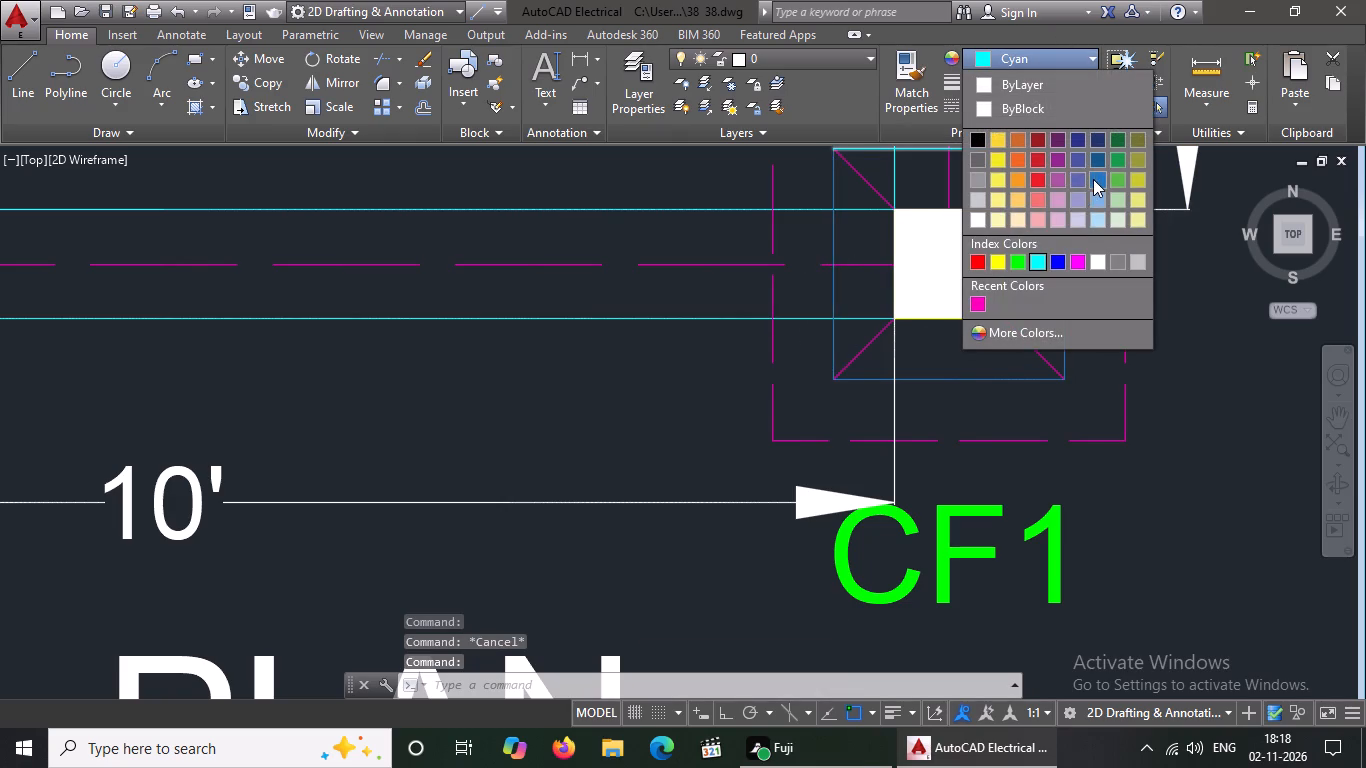
click(1096, 178)
key(Escape)
scroll(958, 222, down, 3)
scroll(960, 211, up, 3)
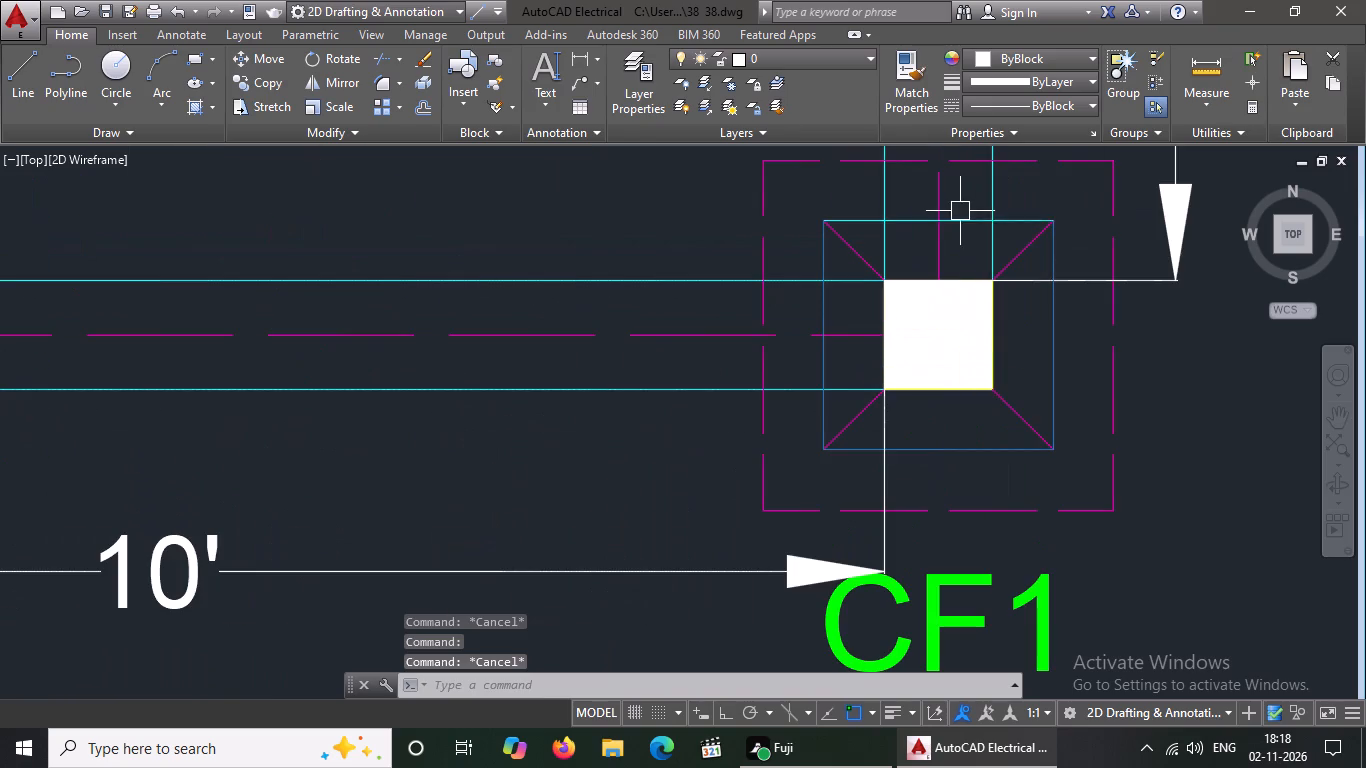
click(949, 225)
click(997, 52)
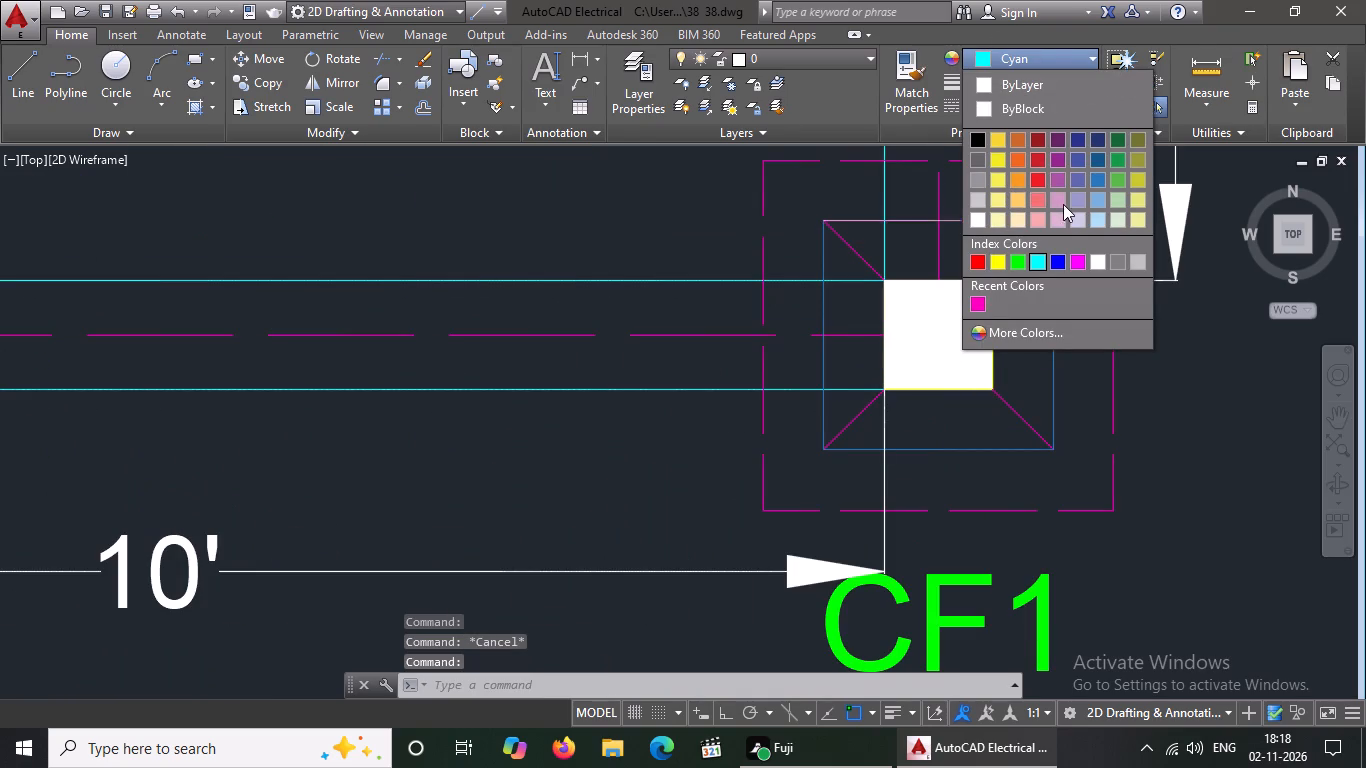
click(1094, 180)
key(Escape)
Change the colour of the green CF1 label under the plan's bottom-left corner footing to ByBlock.
scroll(833, 410, down, 3)
key(Escape)
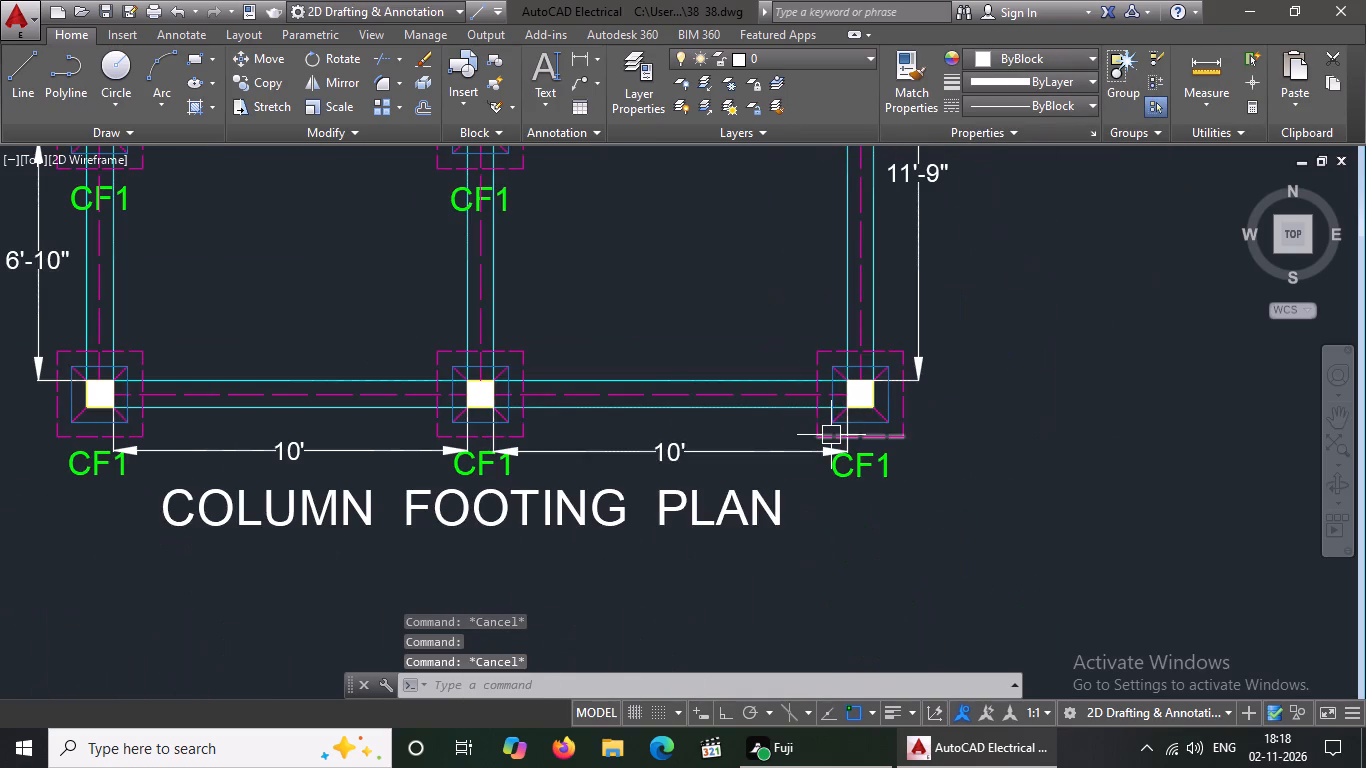
scroll(831, 435, down, 4)
scroll(784, 428, up, 2)
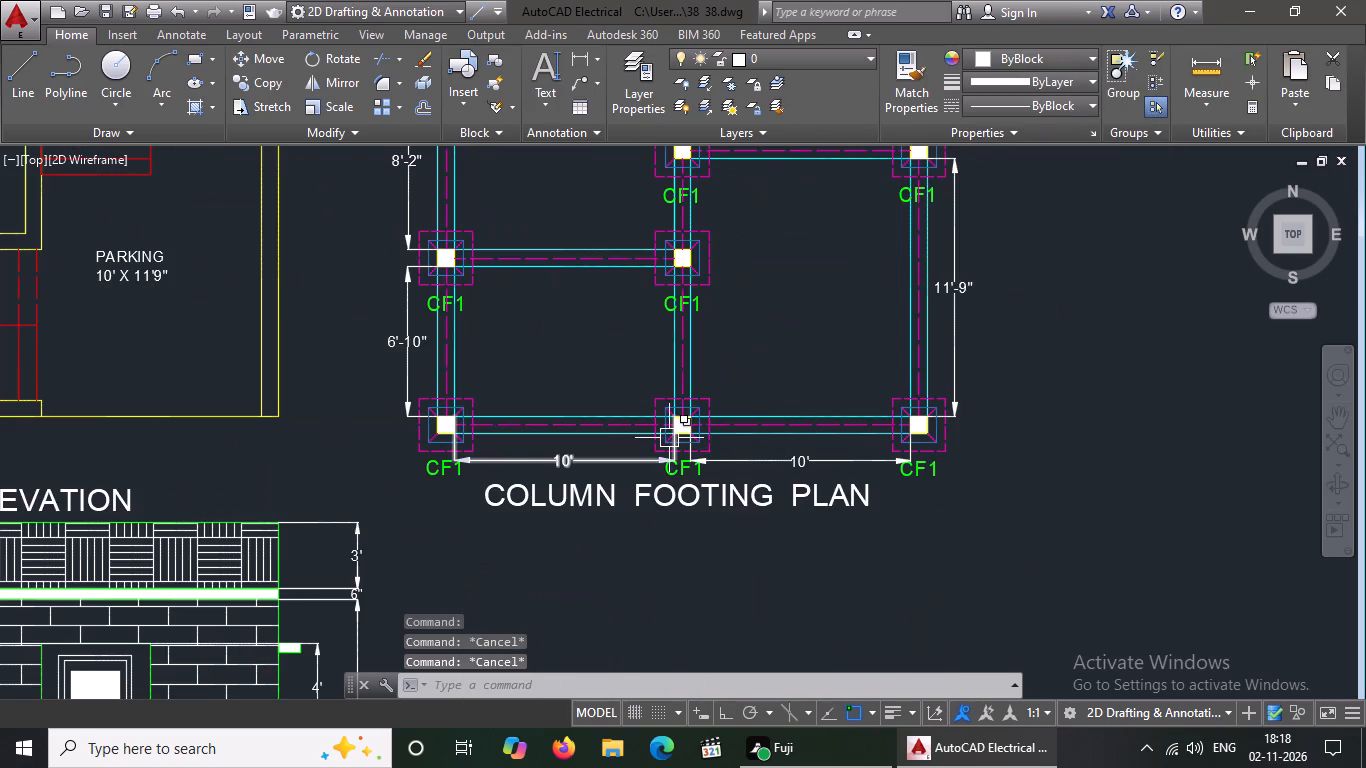
scroll(369, 505, up, 3)
click(593, 378)
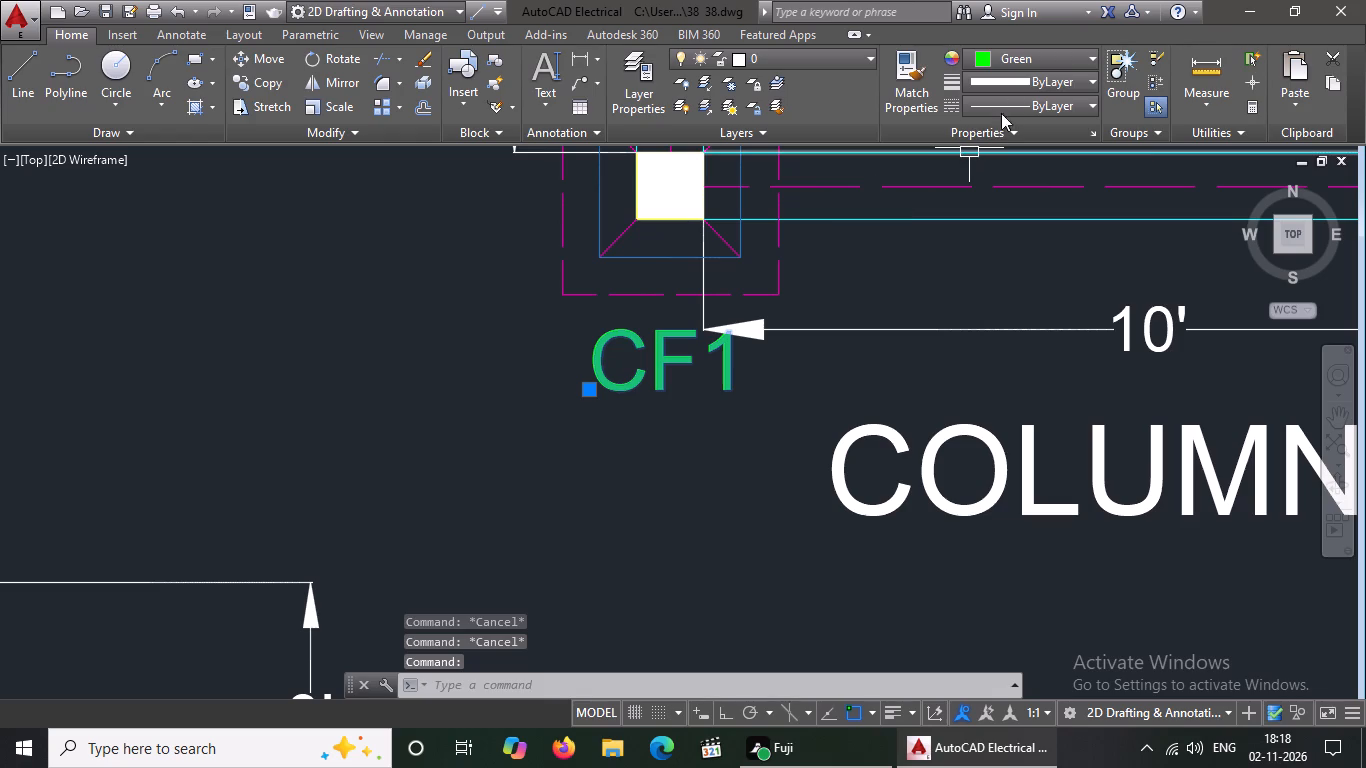
click(1024, 67)
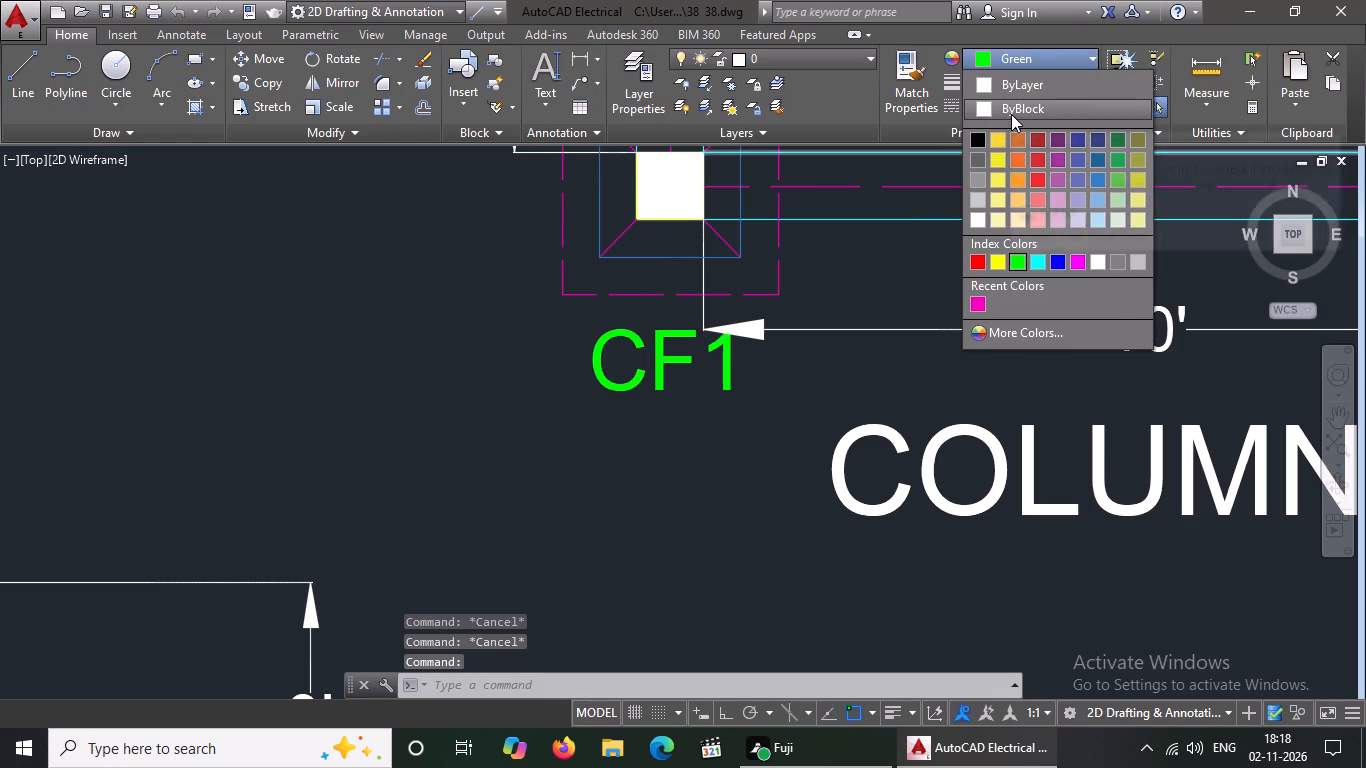
click(1011, 114)
scroll(694, 478, down, 2)
key(Escape)
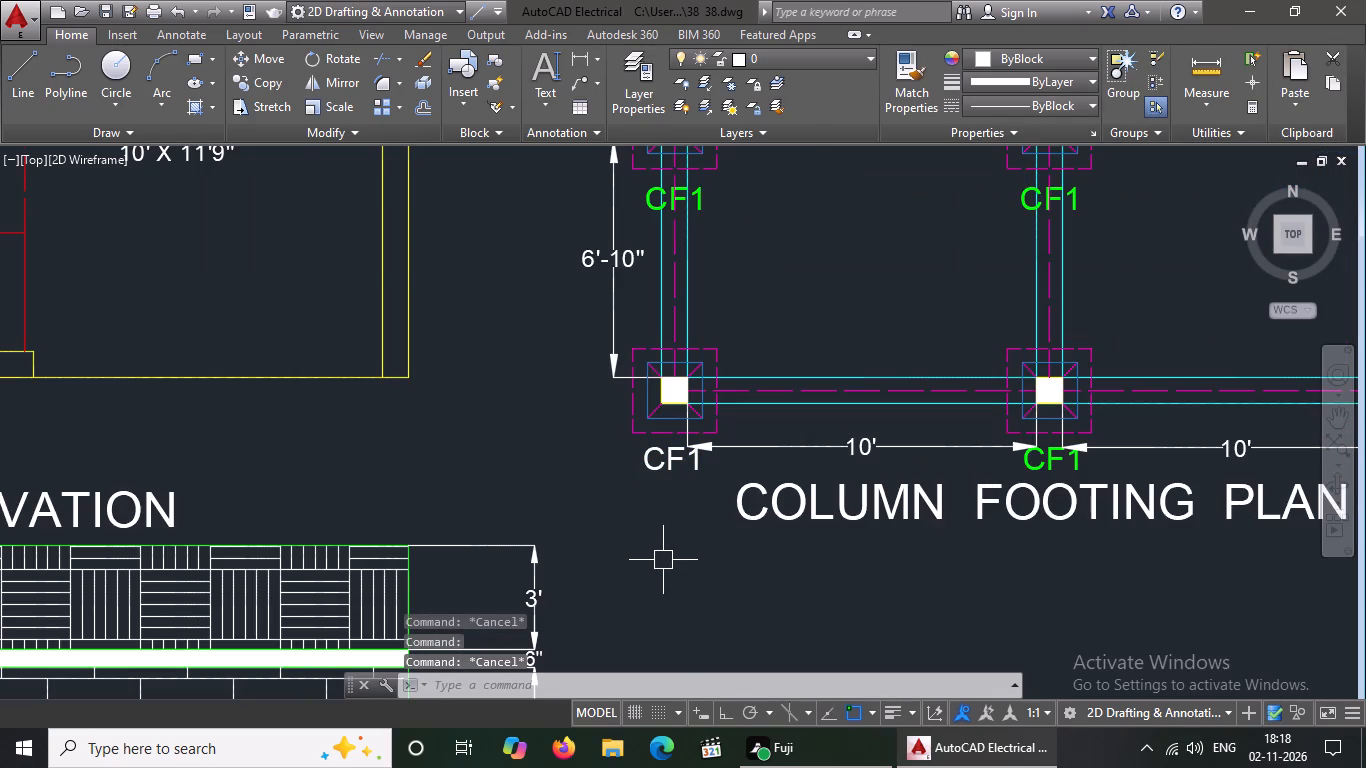
Change the colour of the CF1 label under the middle footing of the bottom row to ByBlock.
scroll(664, 566, down, 2)
scroll(821, 509, up, 5)
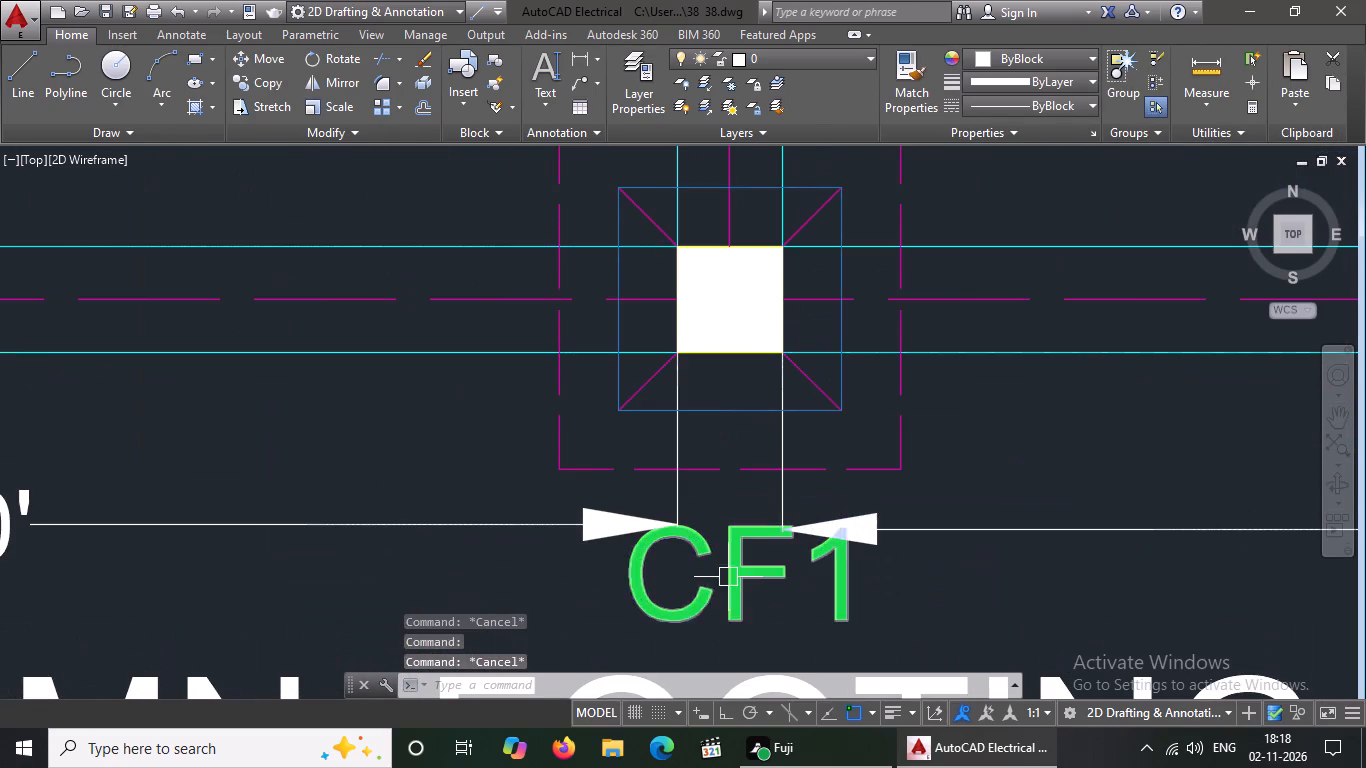
click(727, 577)
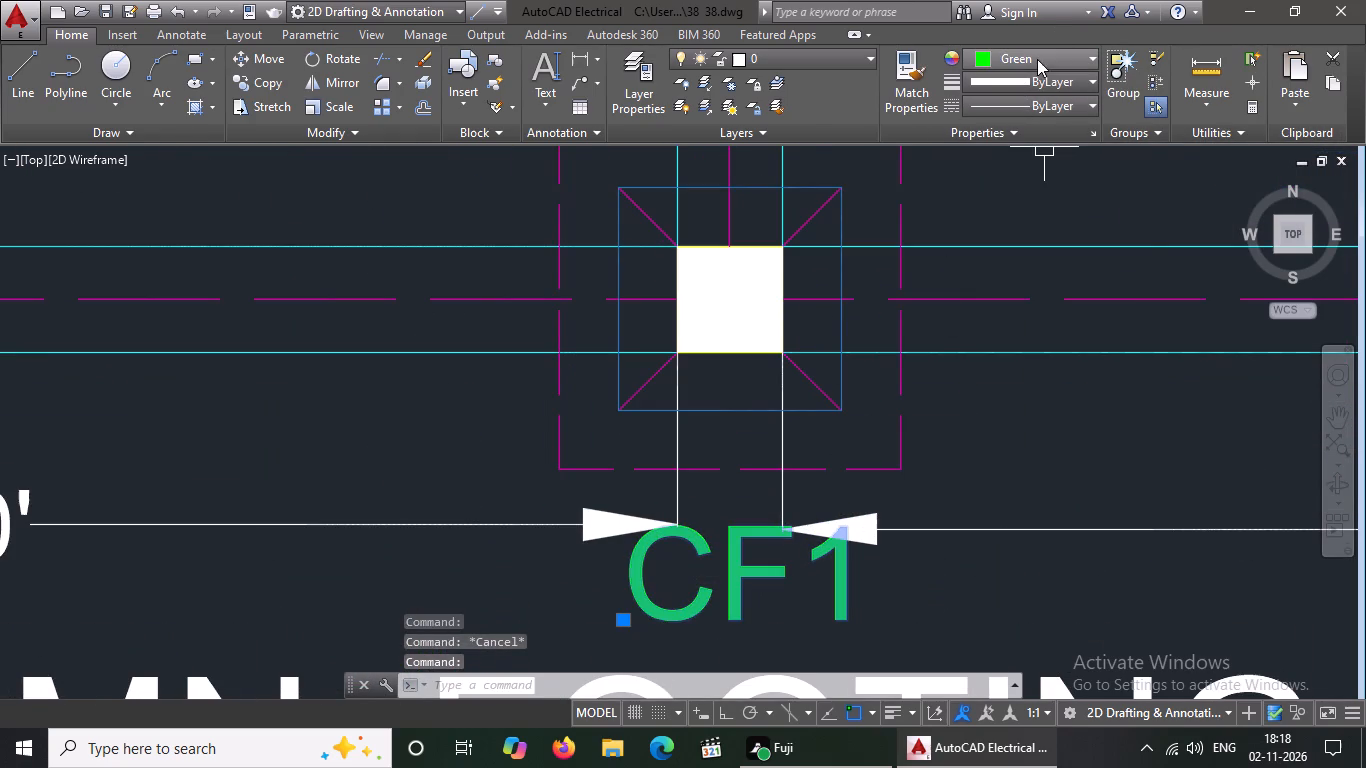
click(1037, 59)
click(987, 114)
scroll(933, 133, down, 3)
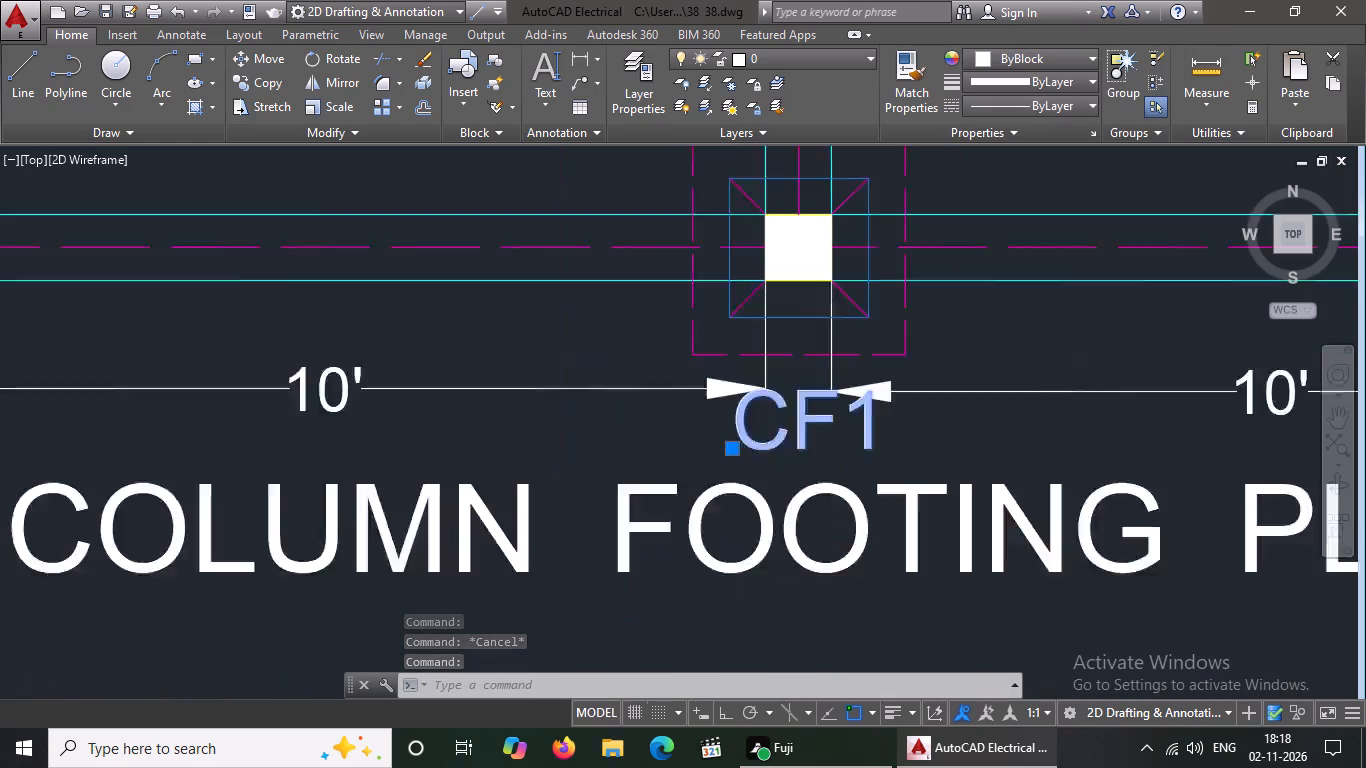
scroll(908, 170, down, 1)
key(Escape)
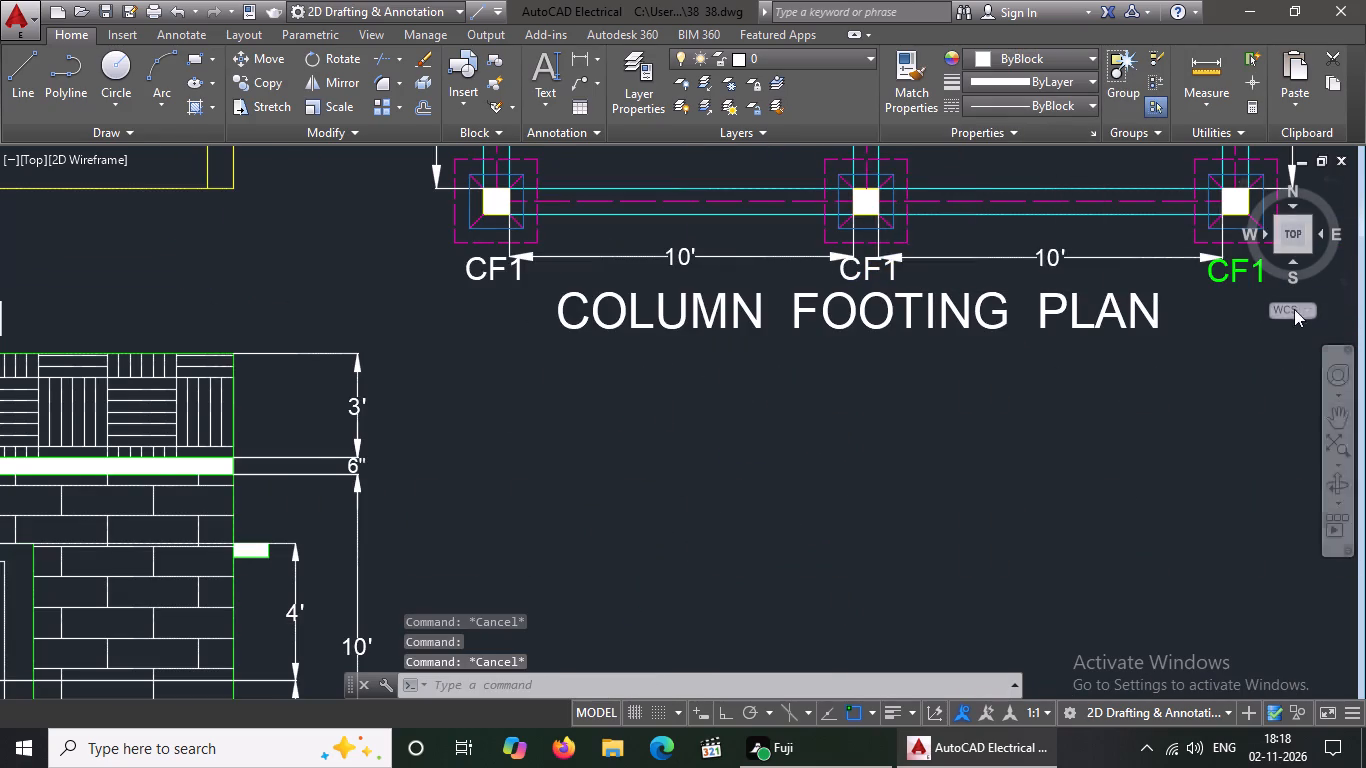
Change the colour of the CF1 label under the plan's bottom-right corner footing to ByBlock.
scroll(1103, 298, down, 1)
scroll(1242, 299, up, 3)
click(1018, 242)
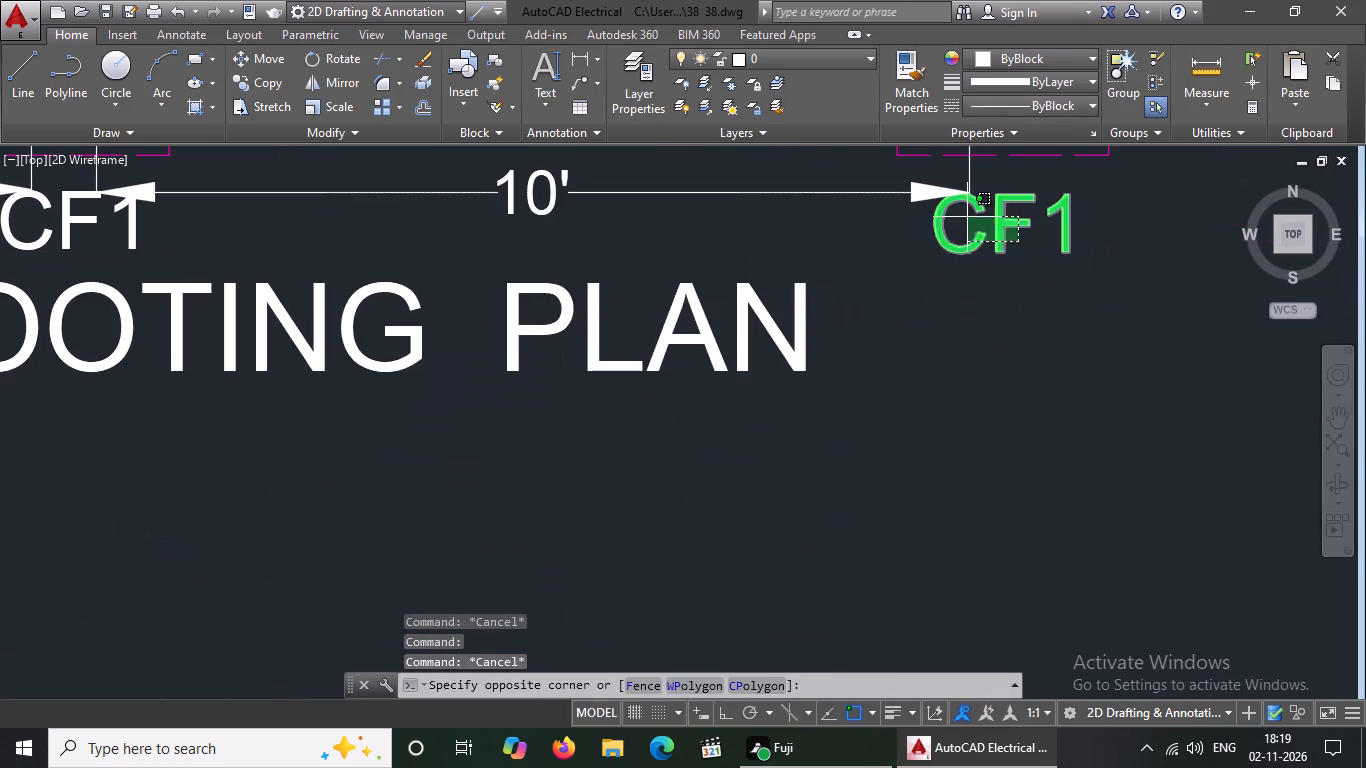
click(966, 217)
click(1003, 58)
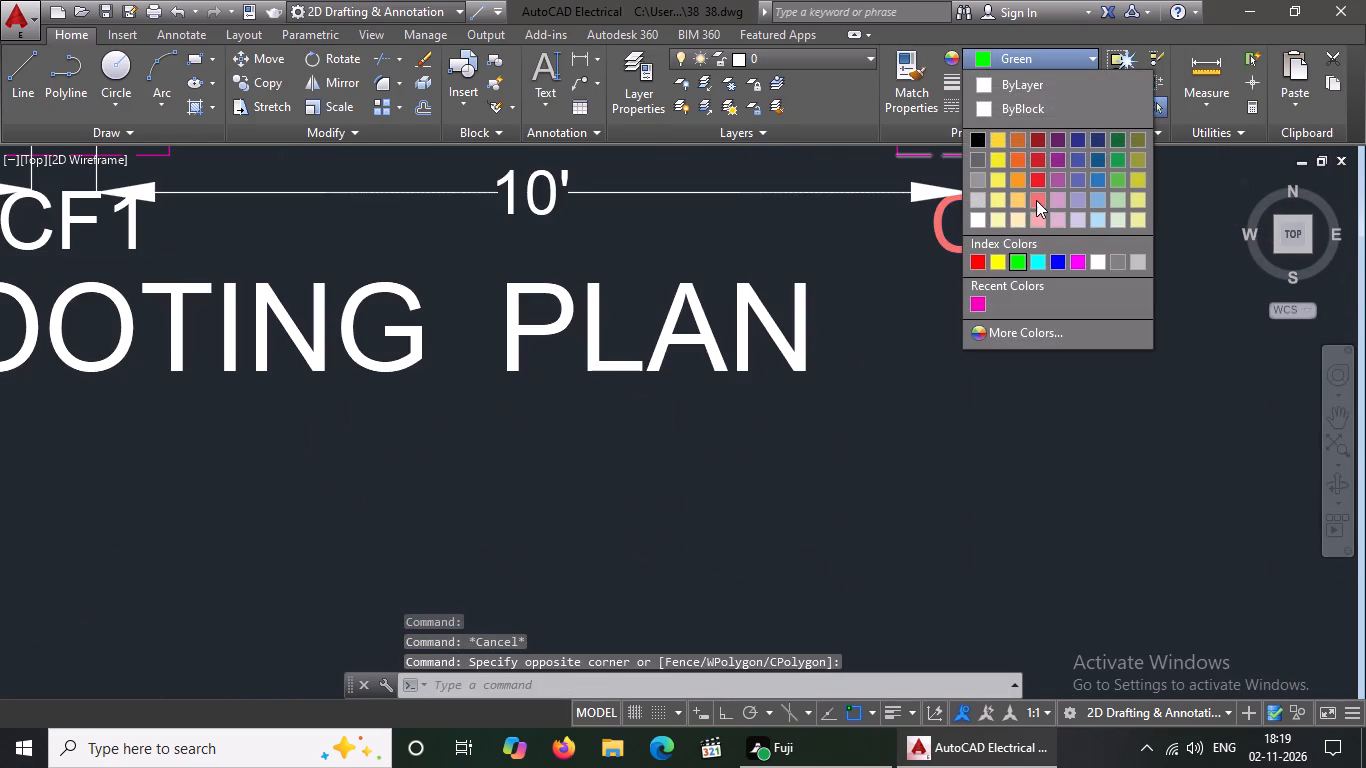
drag(1016, 104, 1016, 115)
scroll(926, 567, down, 2)
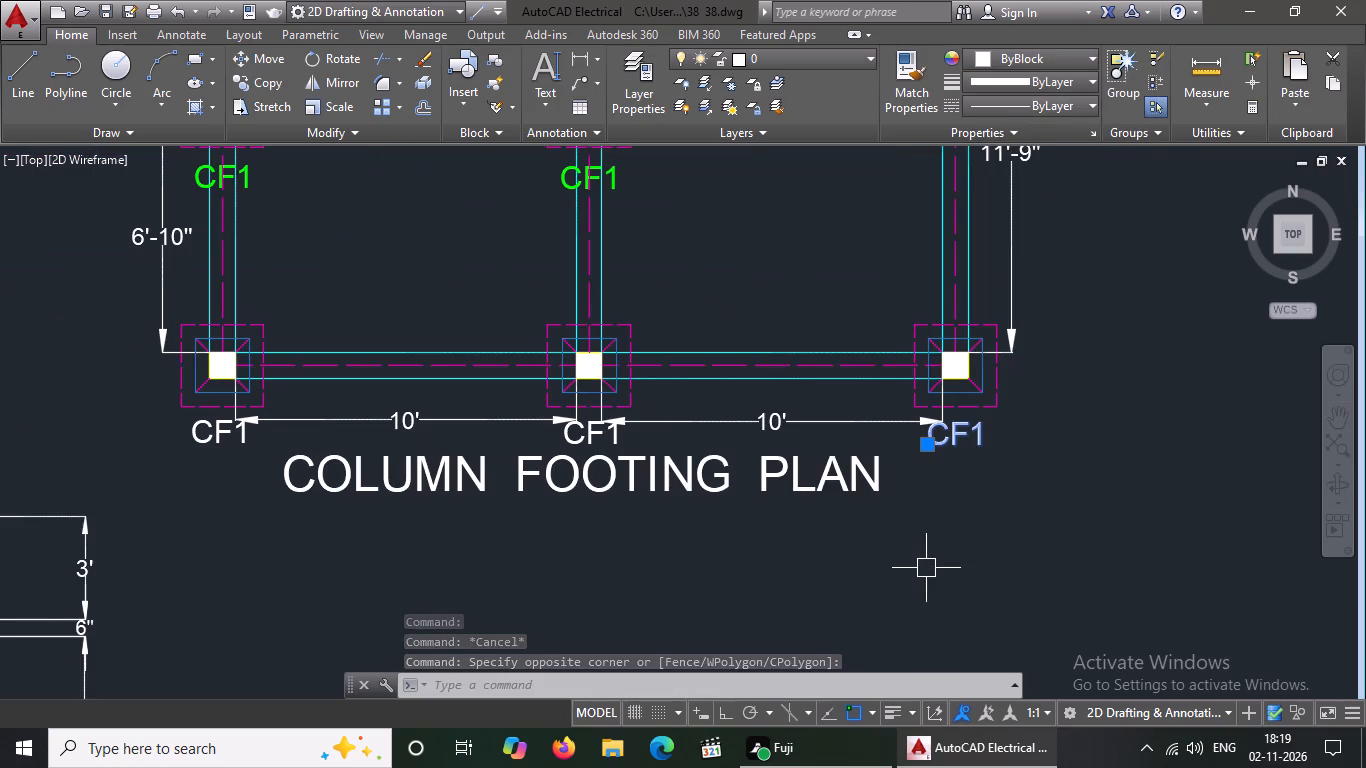
key(Escape)
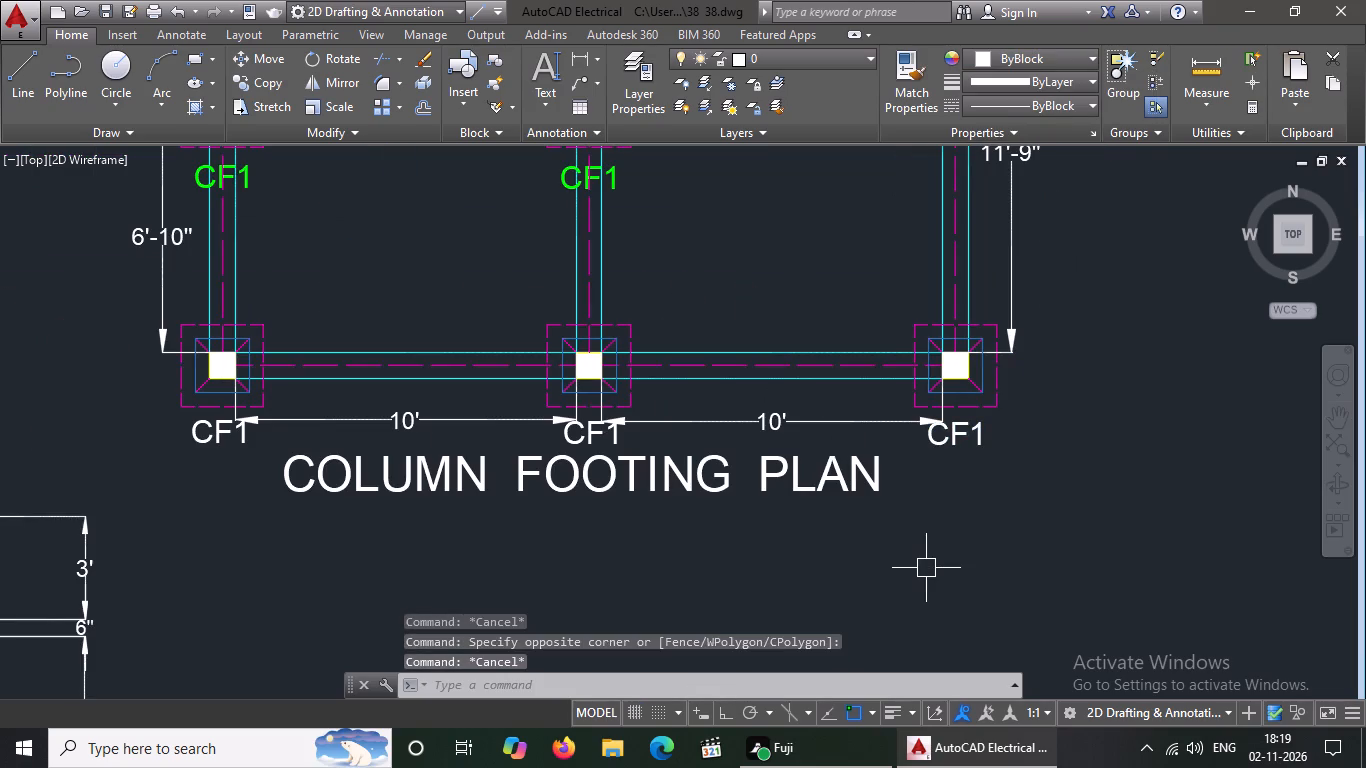
Change the colour of the CF1 label to ByBlock under the left-column footing at the upper end of the 6'-10" dimension.
scroll(869, 523, down, 2)
scroll(575, 385, up, 4)
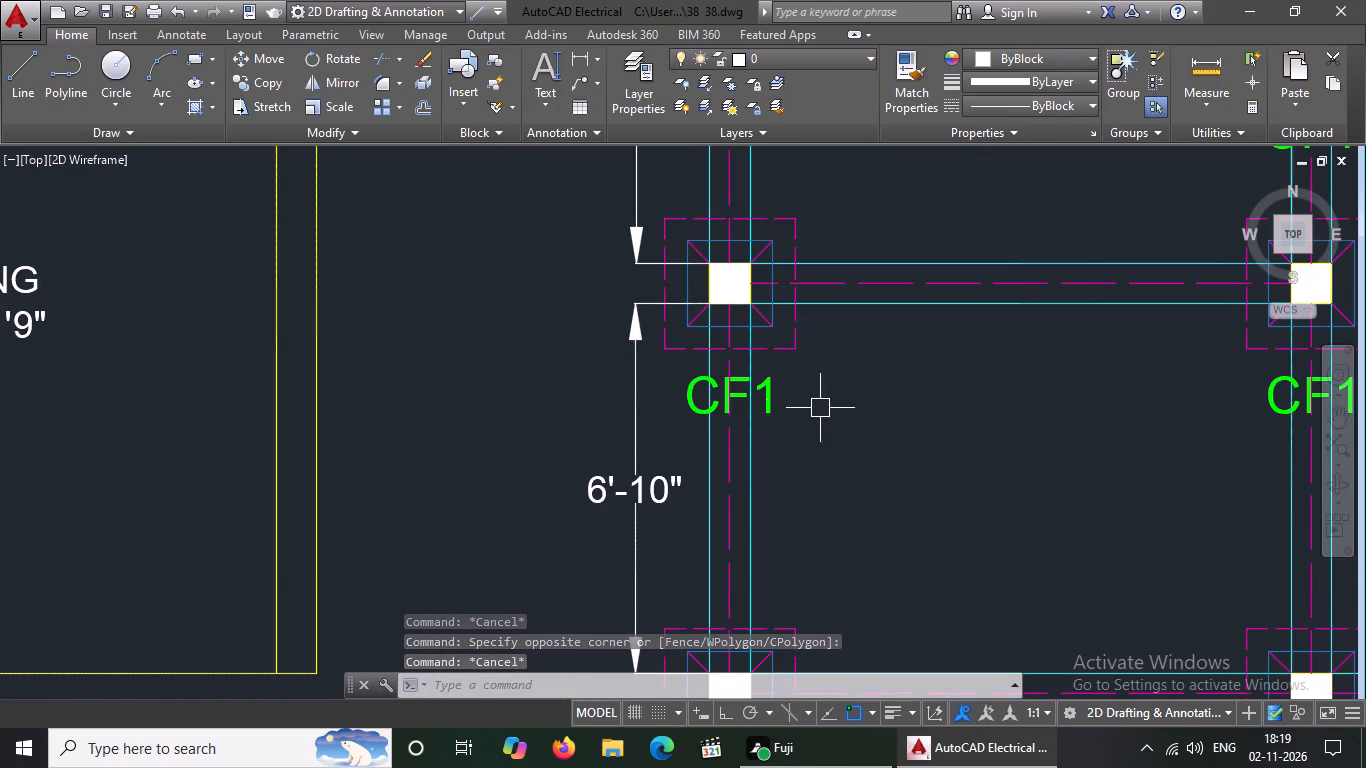
click(767, 409)
click(1030, 57)
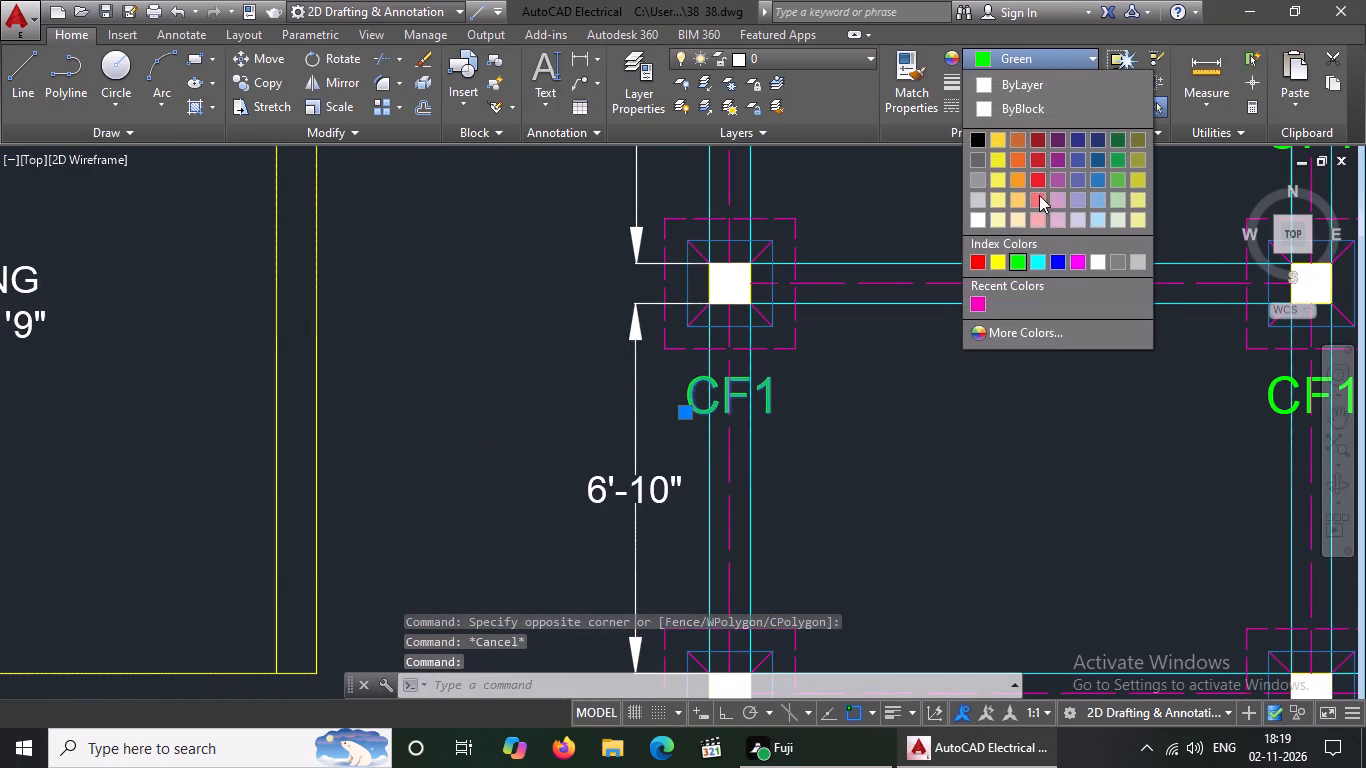
click(1011, 105)
scroll(775, 347, down, 4)
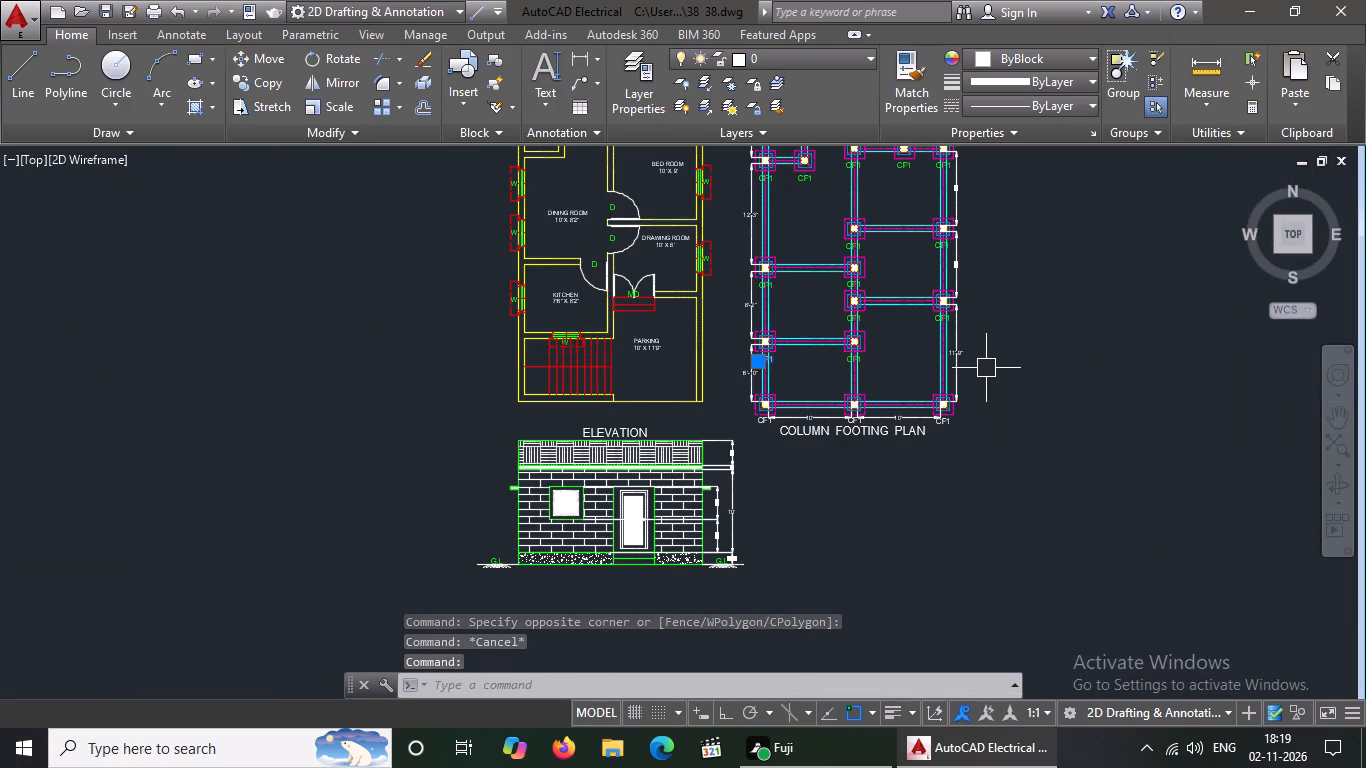
Change the colour of the green CF1 label to ByBlock under the middle-column footing level with the upper end of the 6'-10" dimension.
right_click(986, 368)
key(Escape)
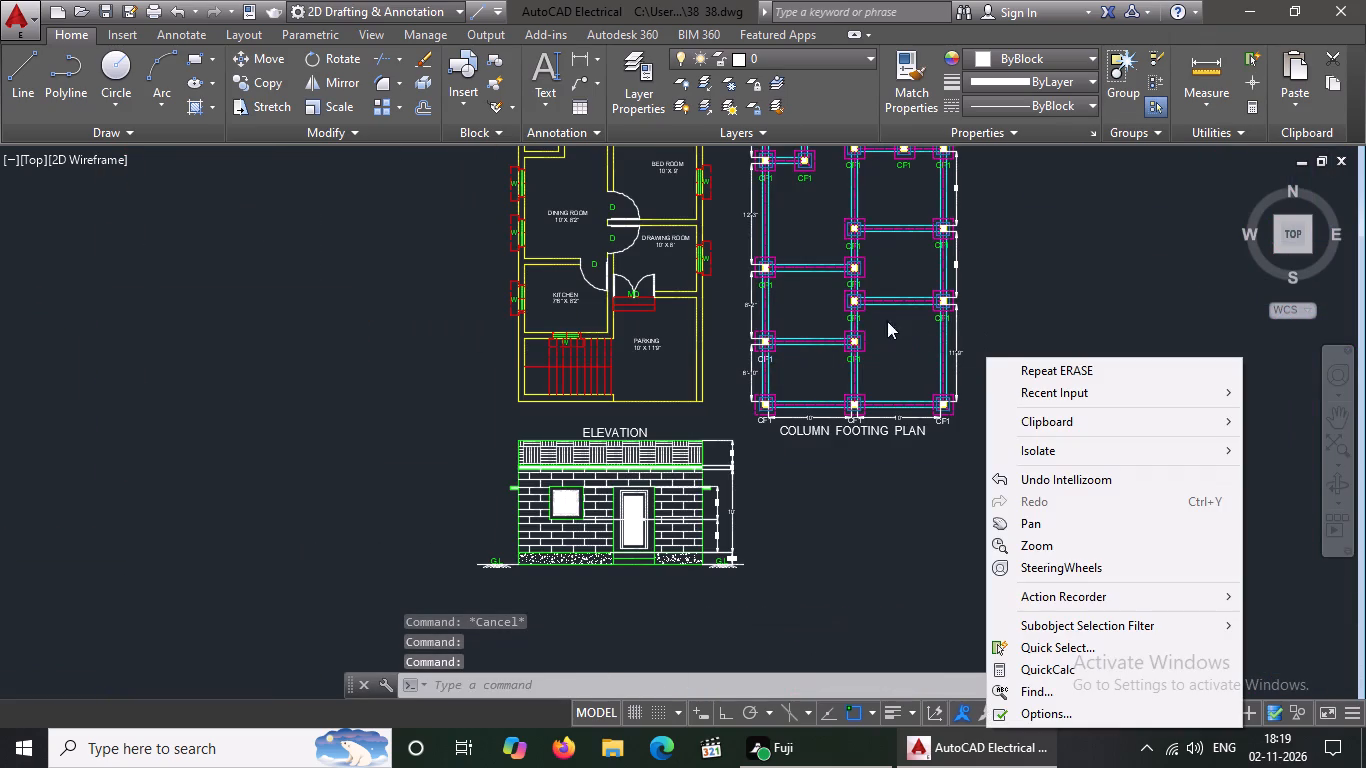
scroll(860, 335, up, 4)
click(881, 338)
click(894, 362)
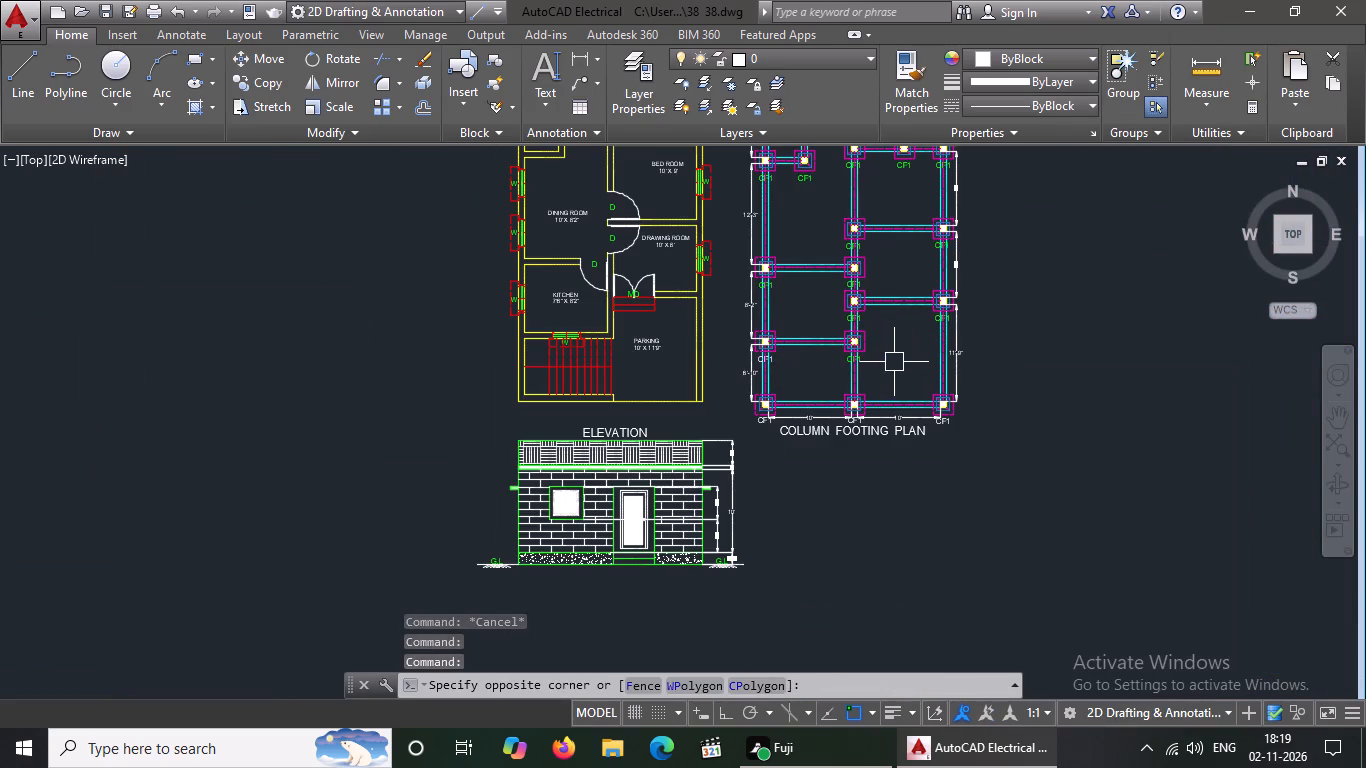
scroll(881, 364, up, 3)
click(742, 346)
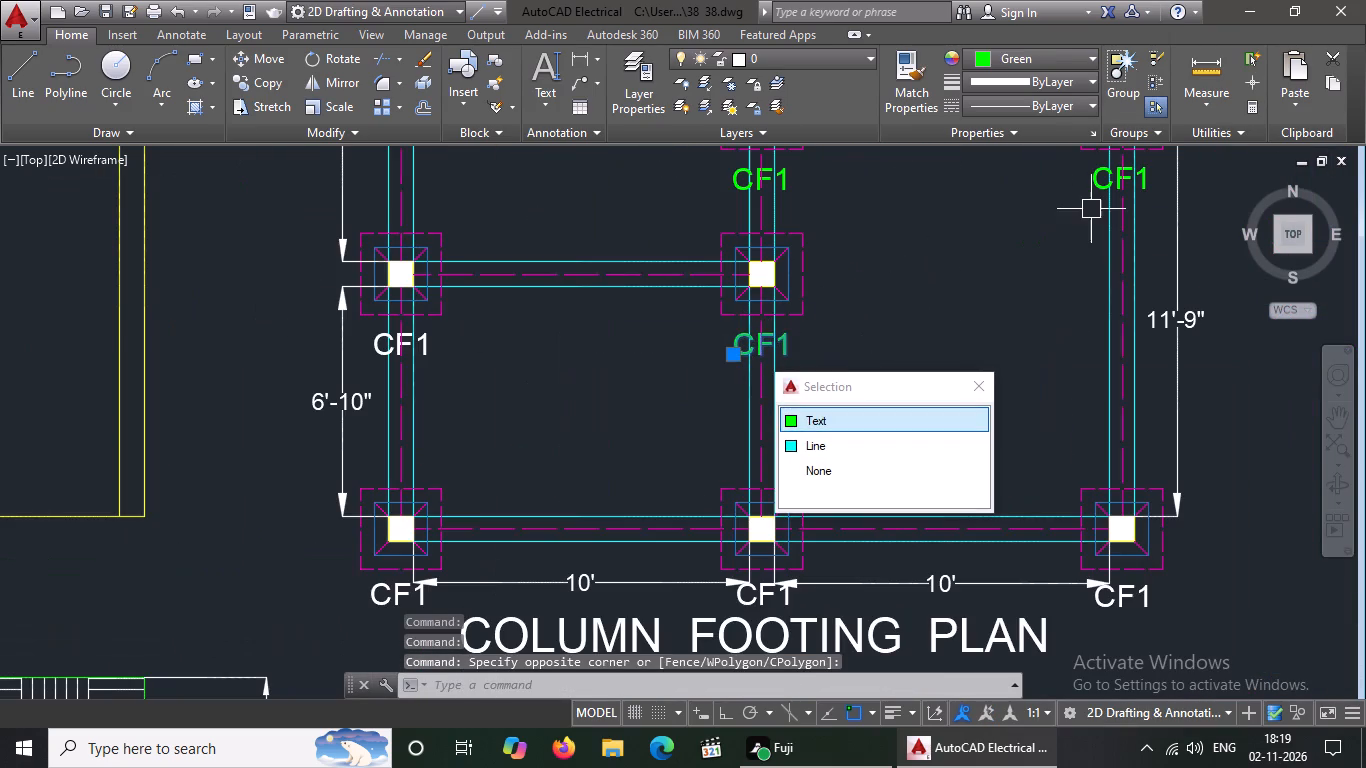
click(1022, 49)
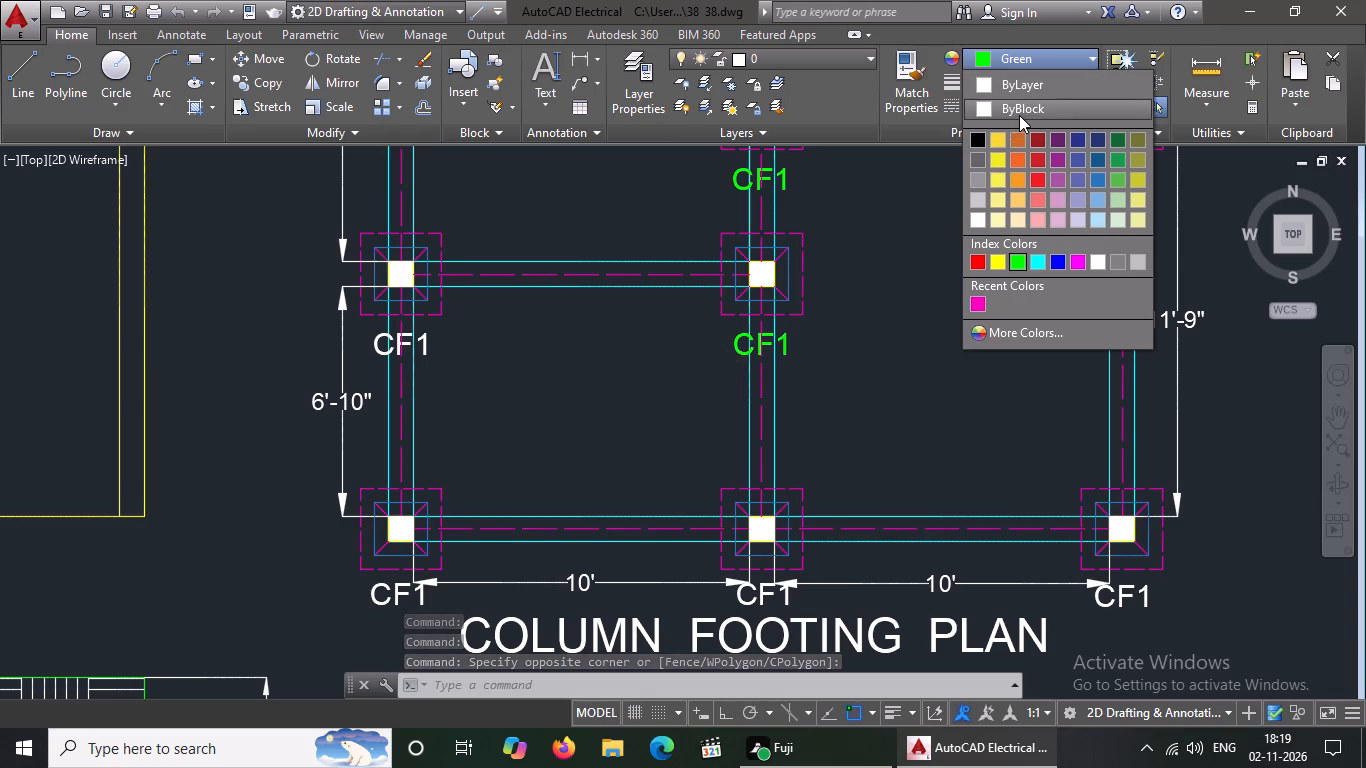
click(1019, 113)
key(Escape)
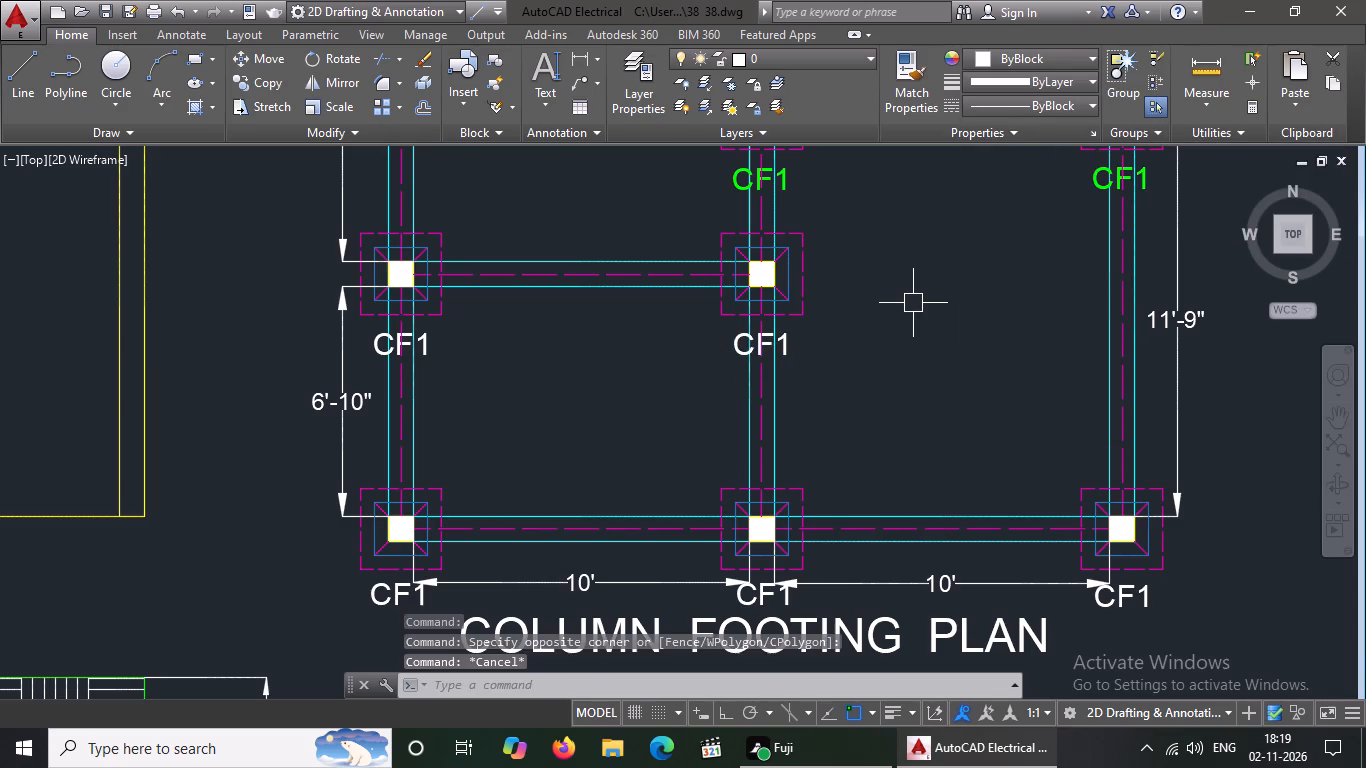
Change the colour of the green CF1 label to ByBlock under the right-column footing at the upper end of the 11'-9" dimension.
scroll(913, 303, down, 2)
scroll(1002, 277, up, 1)
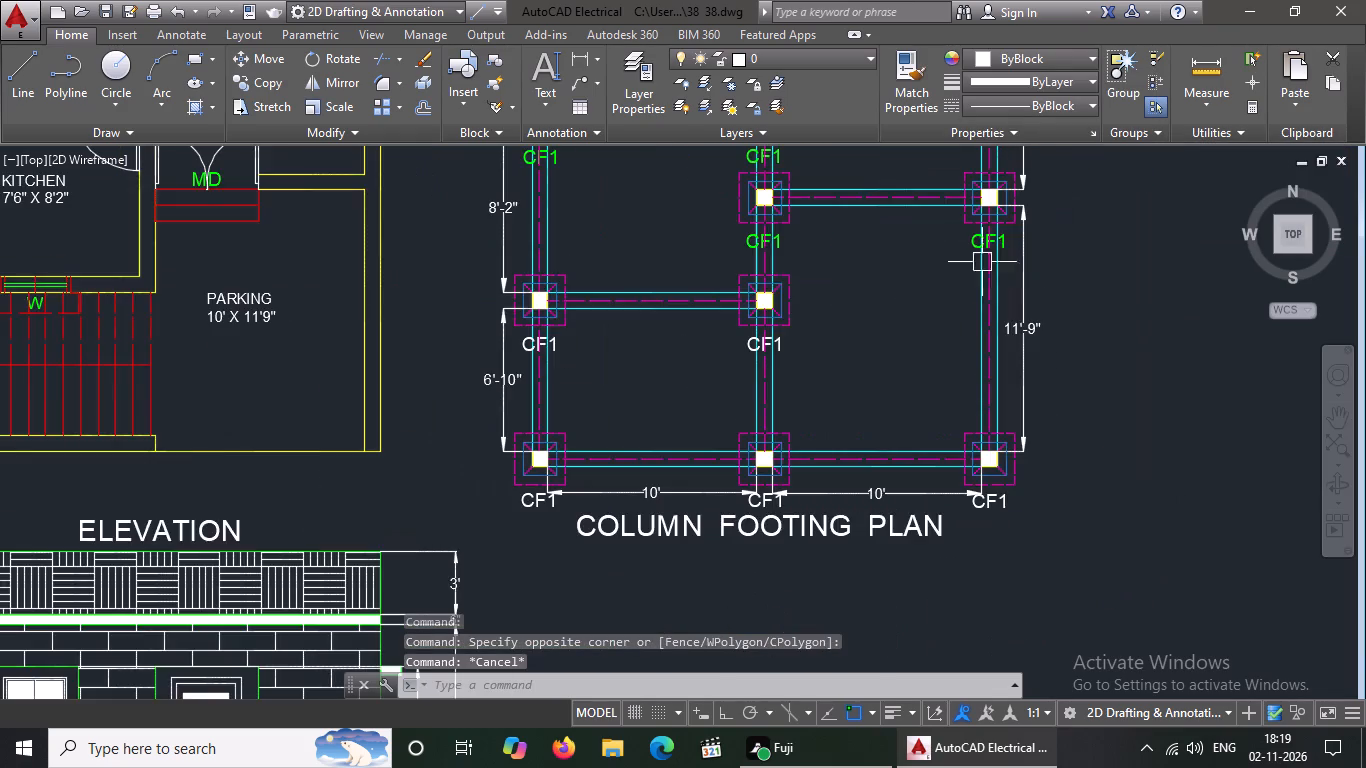
scroll(971, 242, up, 2)
click(976, 234)
click(986, 53)
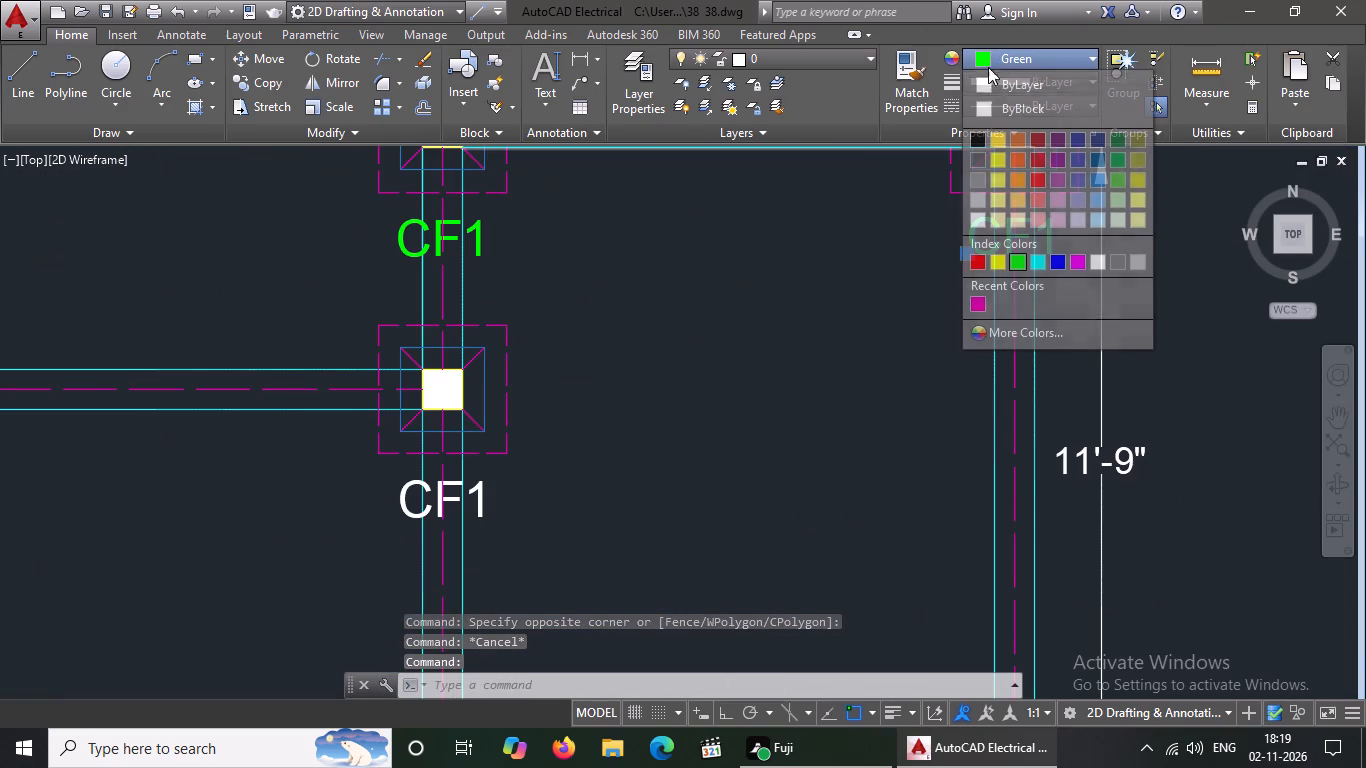
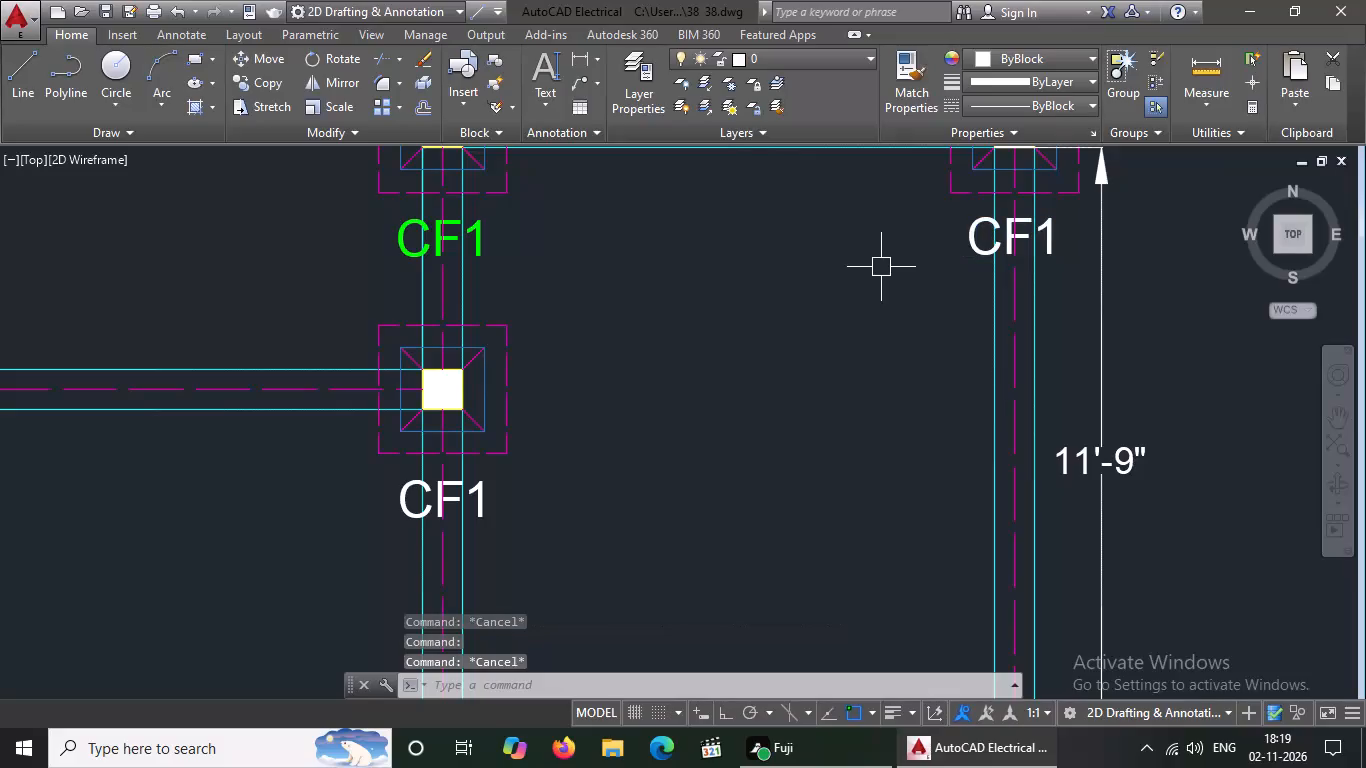
Change the colour of the middle-column CF1 label level with the top of the 11'-9" dimension to ByBlock.
click(401, 247)
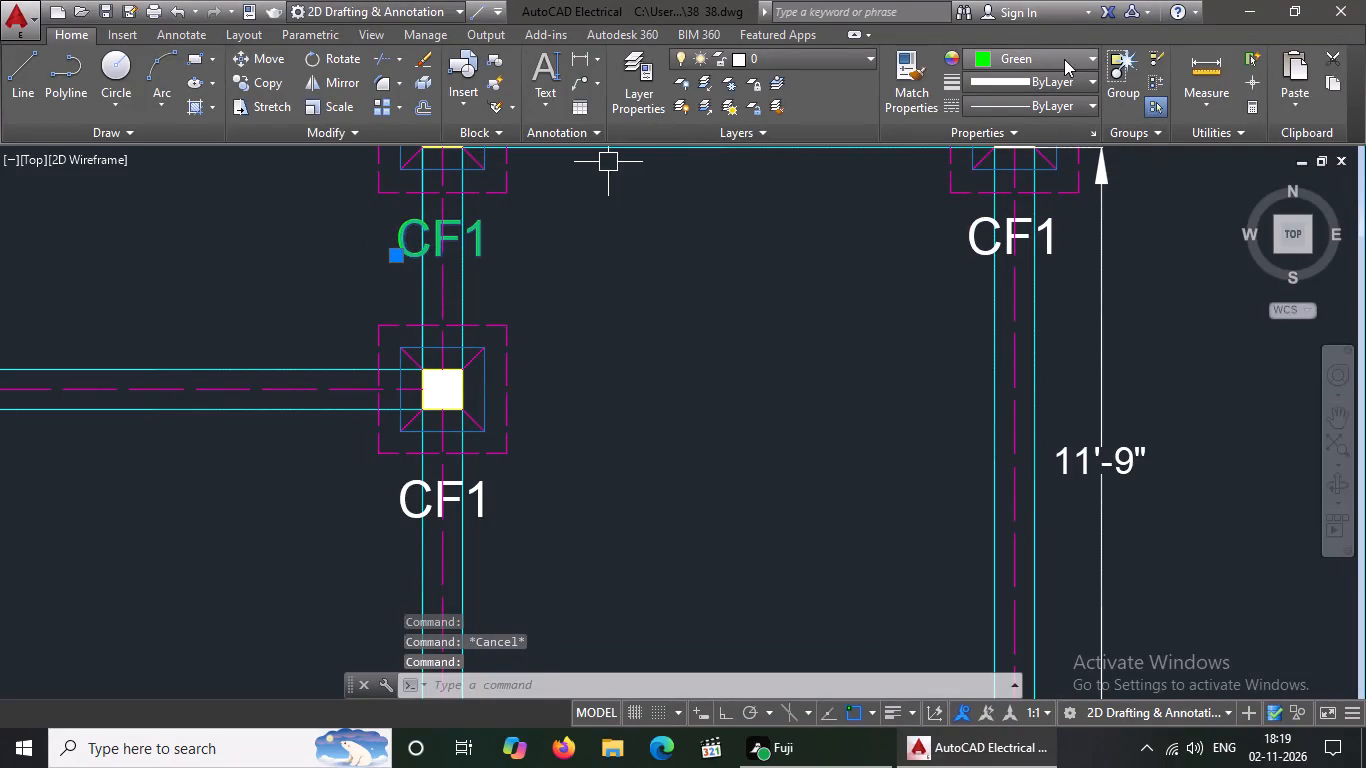
click(1064, 59)
click(995, 116)
scroll(762, 371, down, 2)
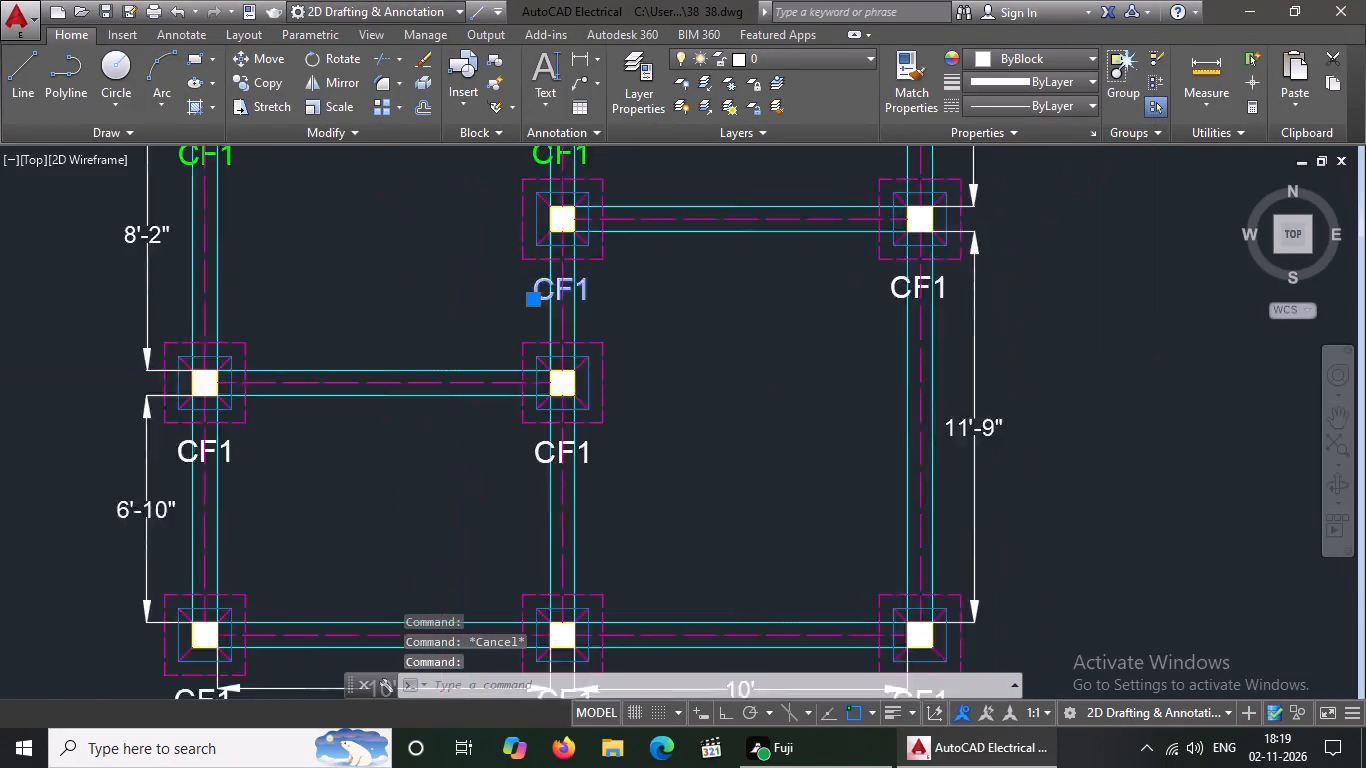
key(Escape)
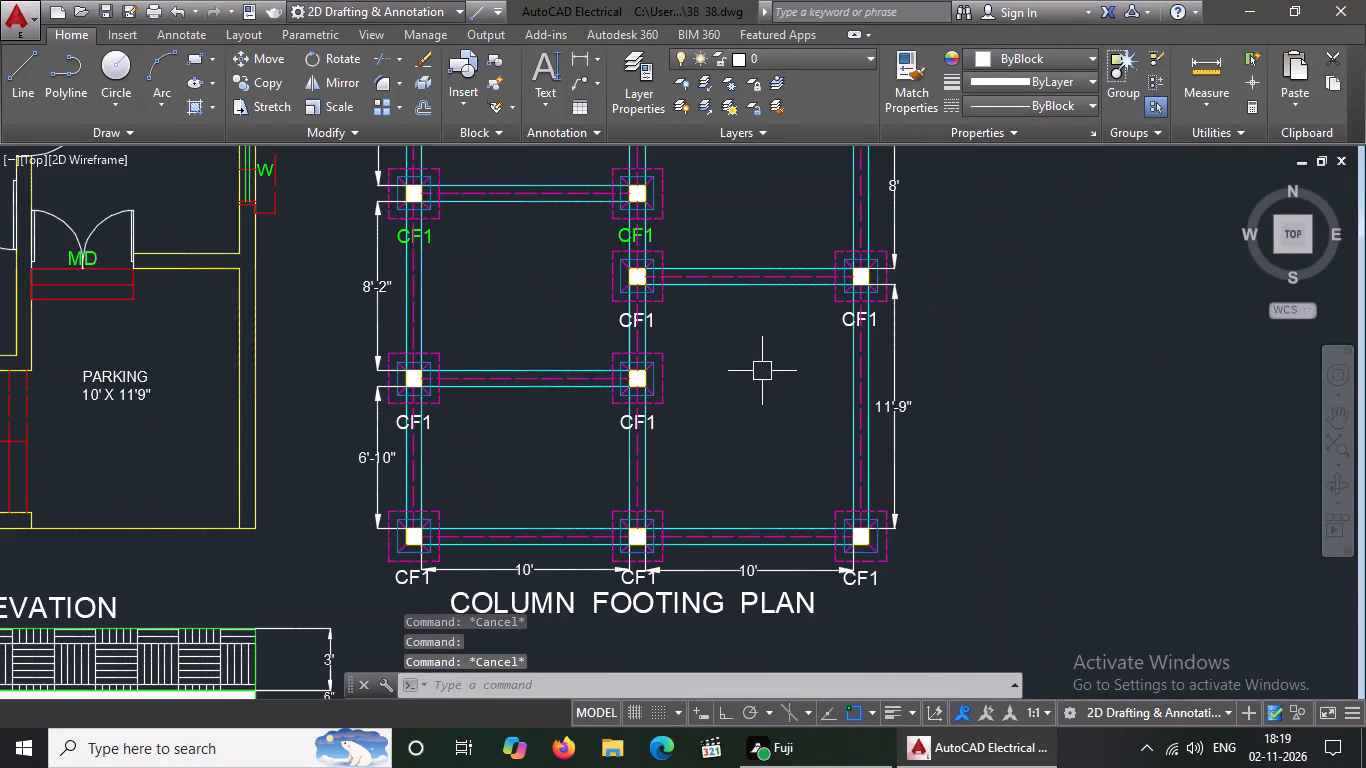
Set the two green CF1 labels in the footing row between the 12'-3" and 8'-2" dimensions to ByBlock colour.
scroll(609, 195, up, 3)
click(650, 367)
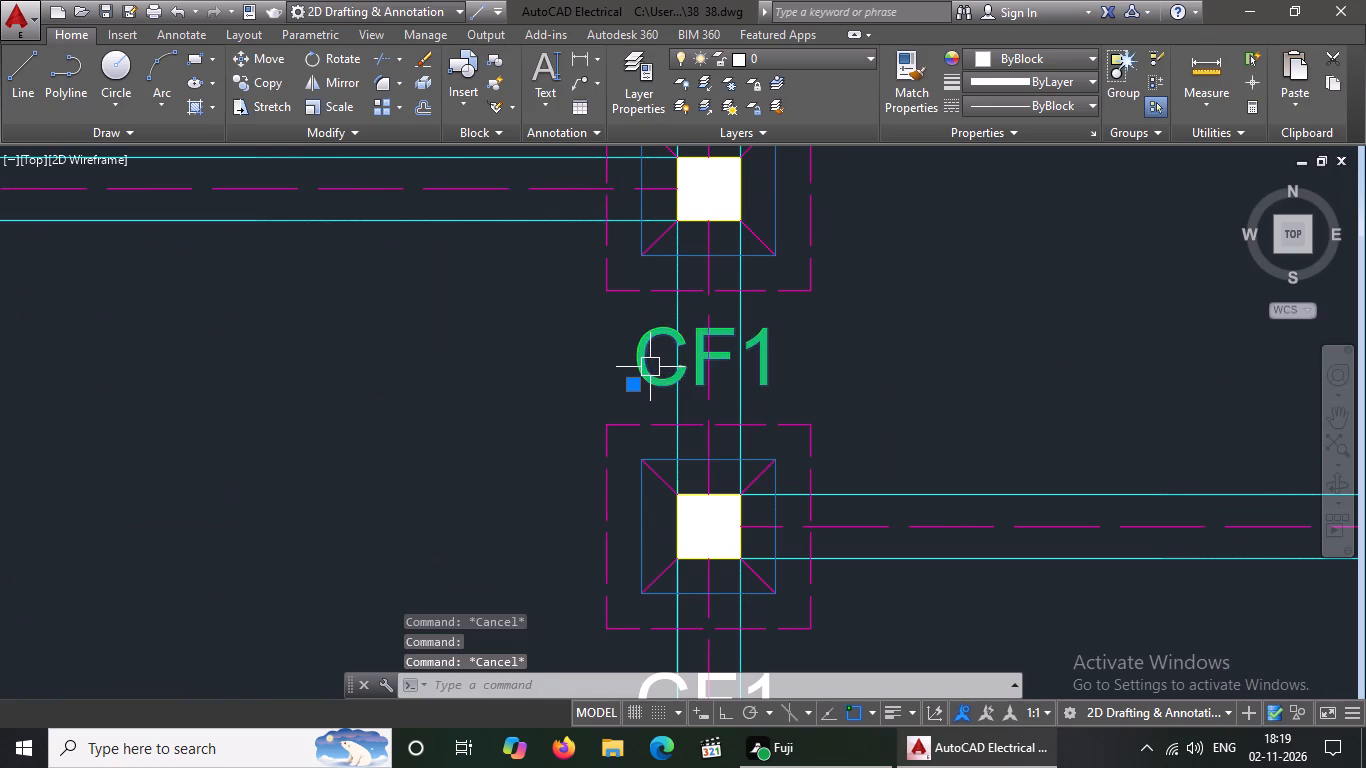
click(1000, 64)
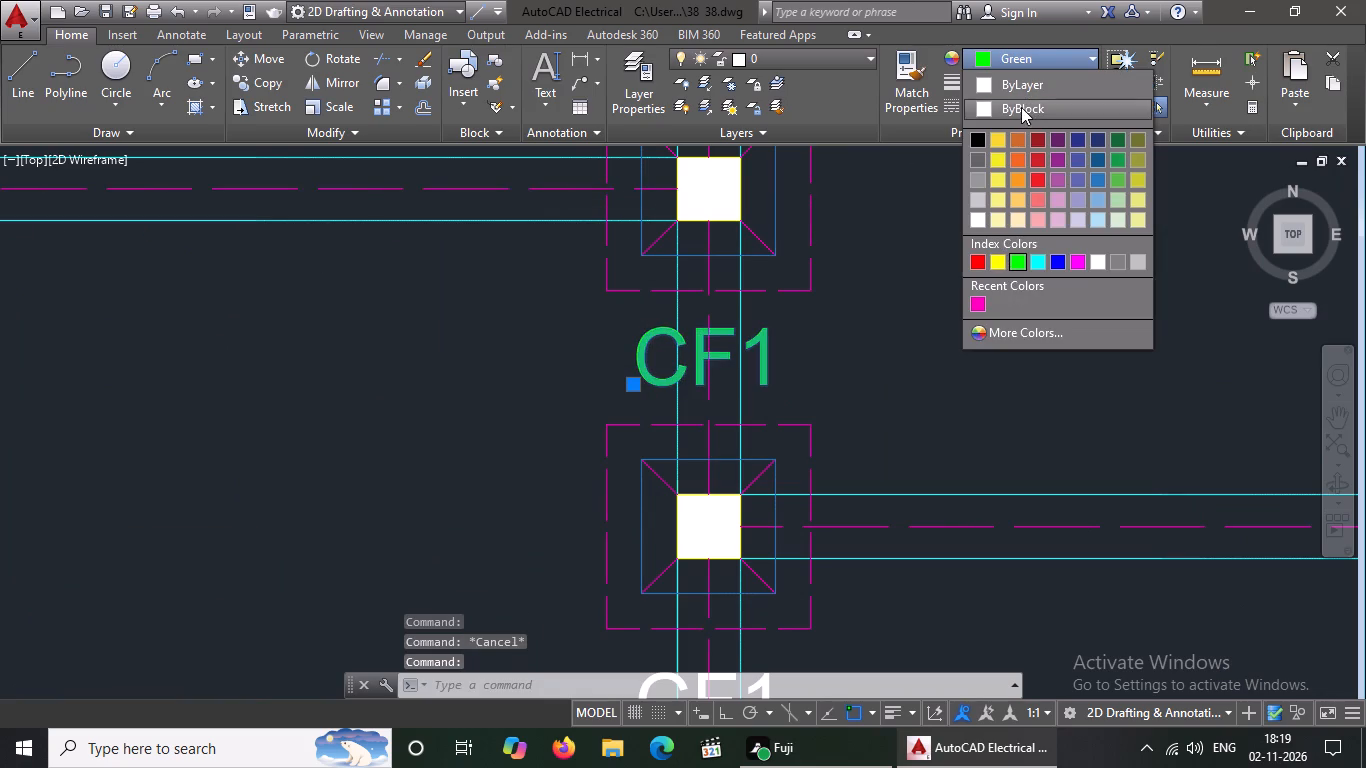
click(1021, 105)
key(Escape)
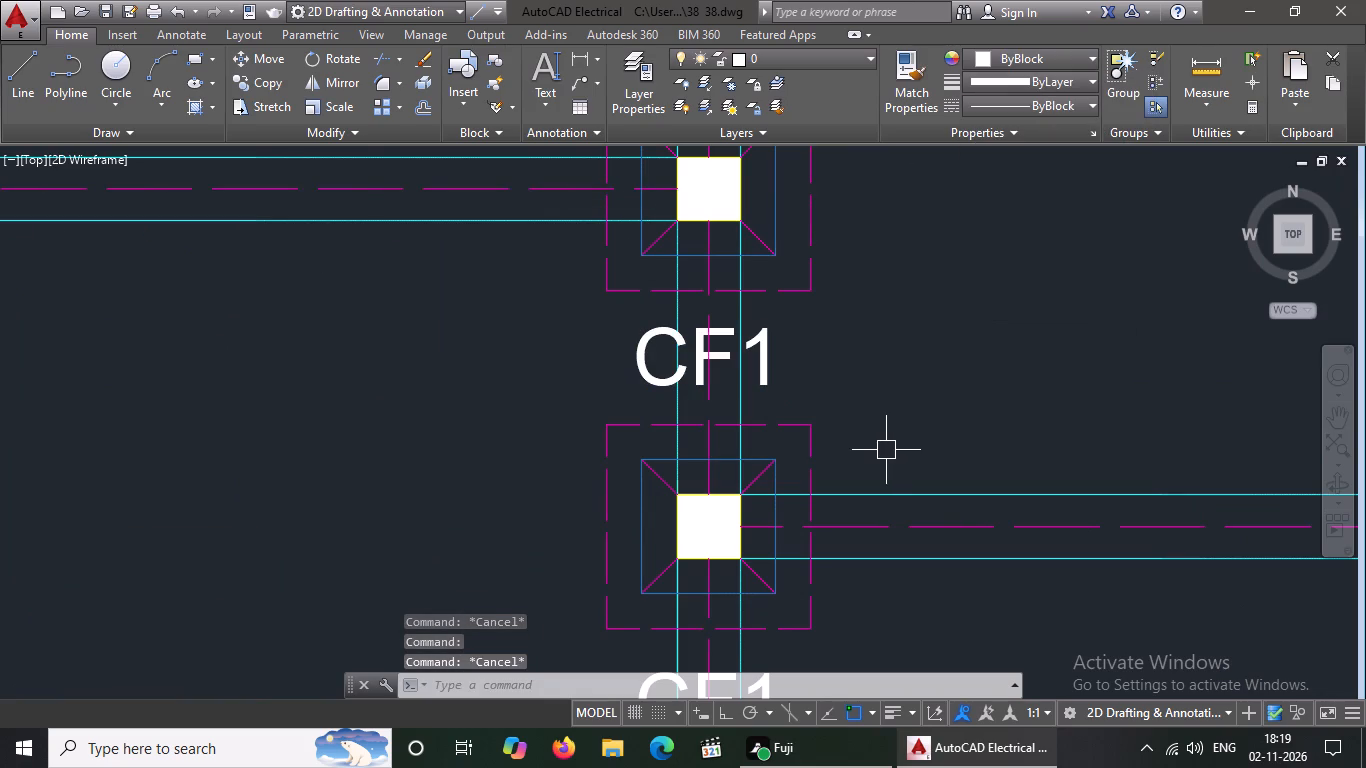
scroll(886, 450, down, 3)
scroll(666, 422, up, 2)
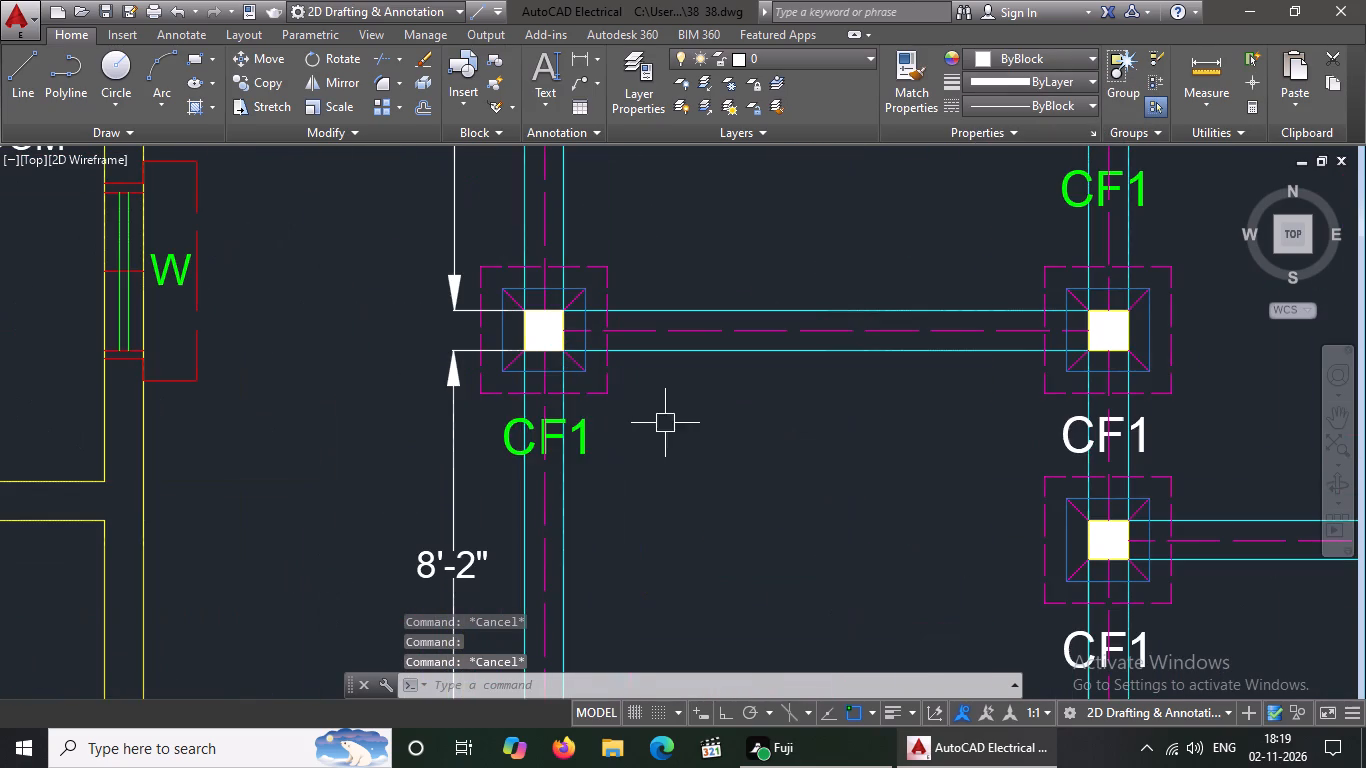
click(577, 434)
click(1056, 60)
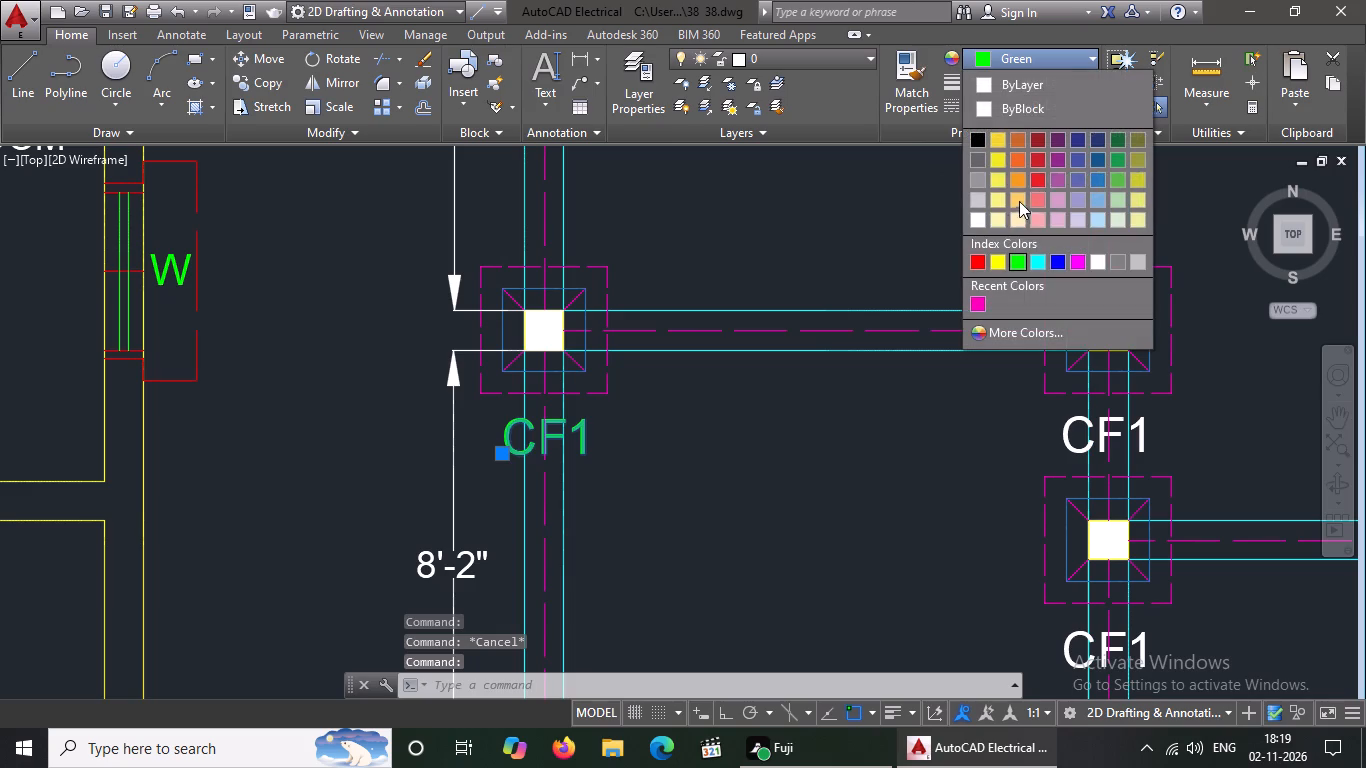
click(985, 109)
scroll(746, 510, down, 2)
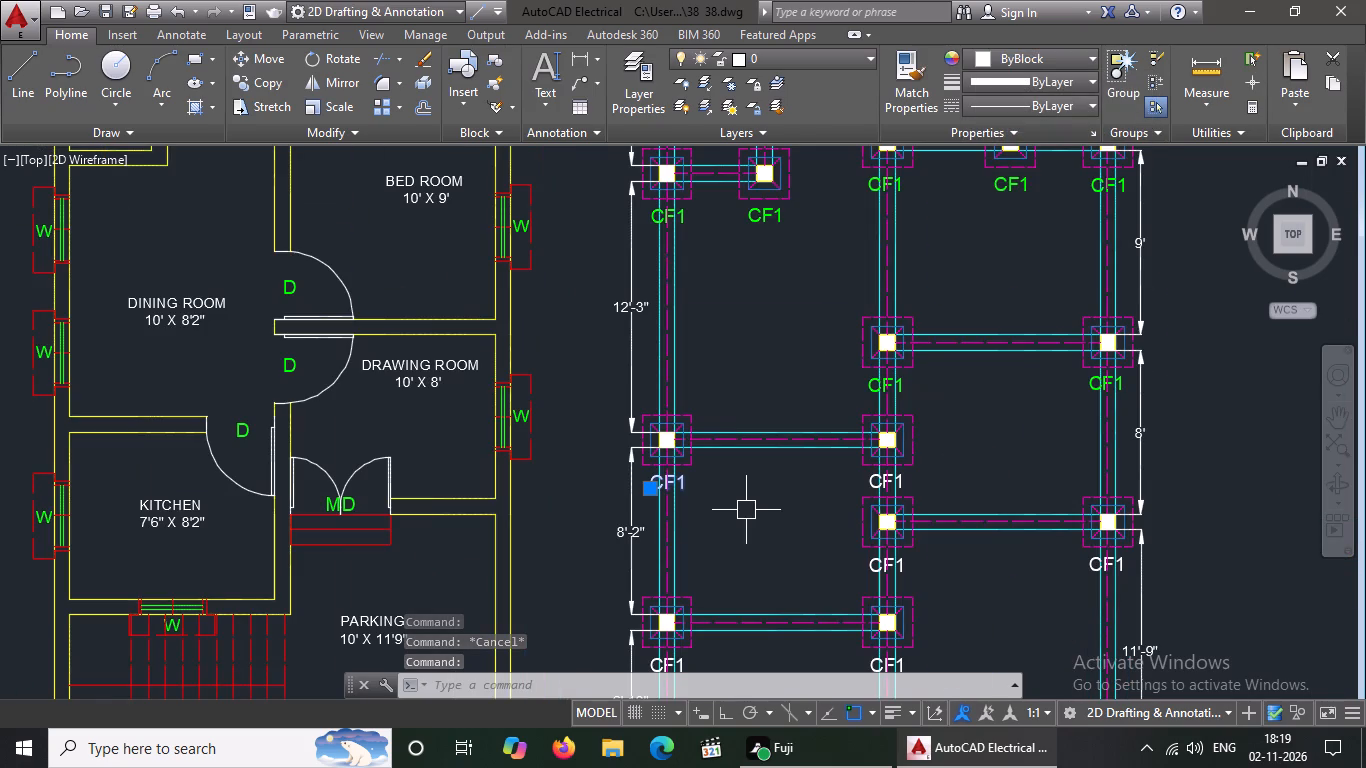
key(Escape)
Set the two green CF1 labels in the footing row between the 9' and 8' dimensions to ByBlock colour.
scroll(939, 391, up, 2)
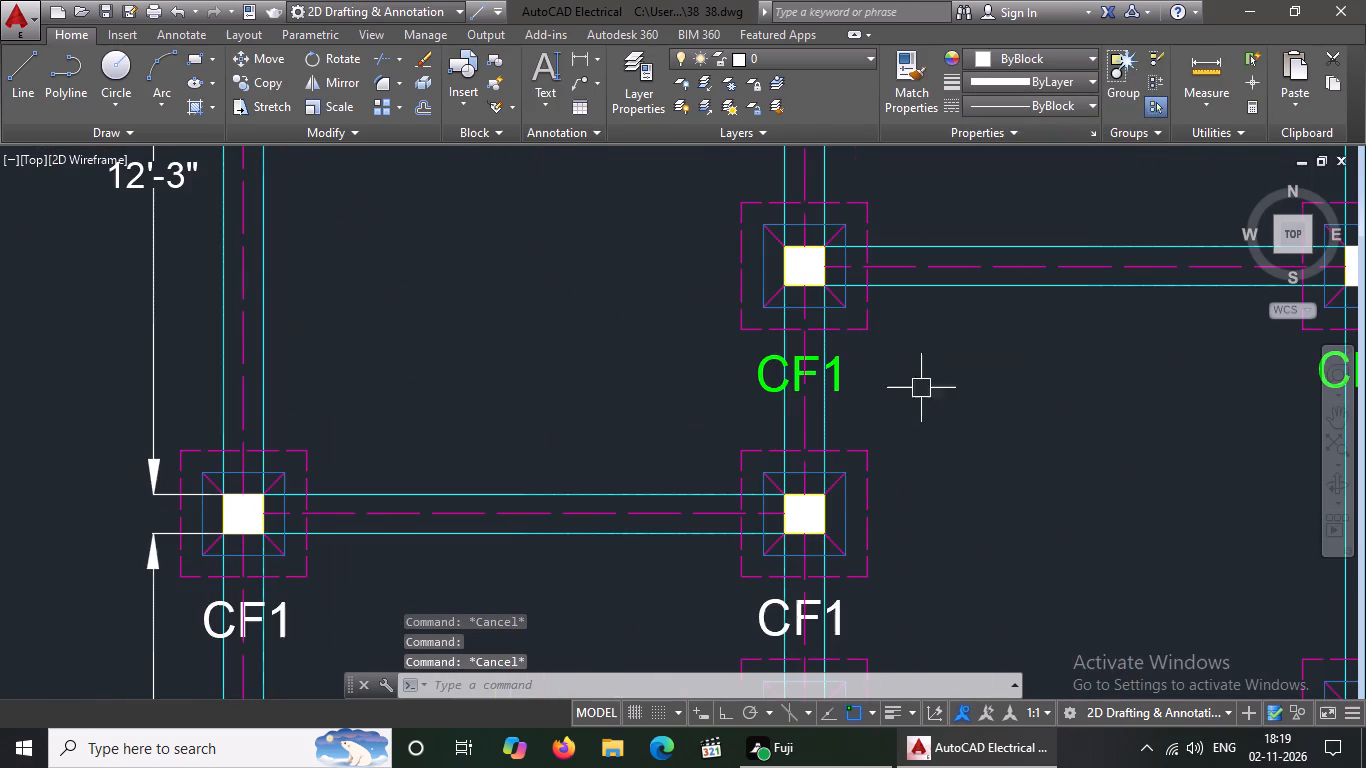
click(784, 384)
click(995, 49)
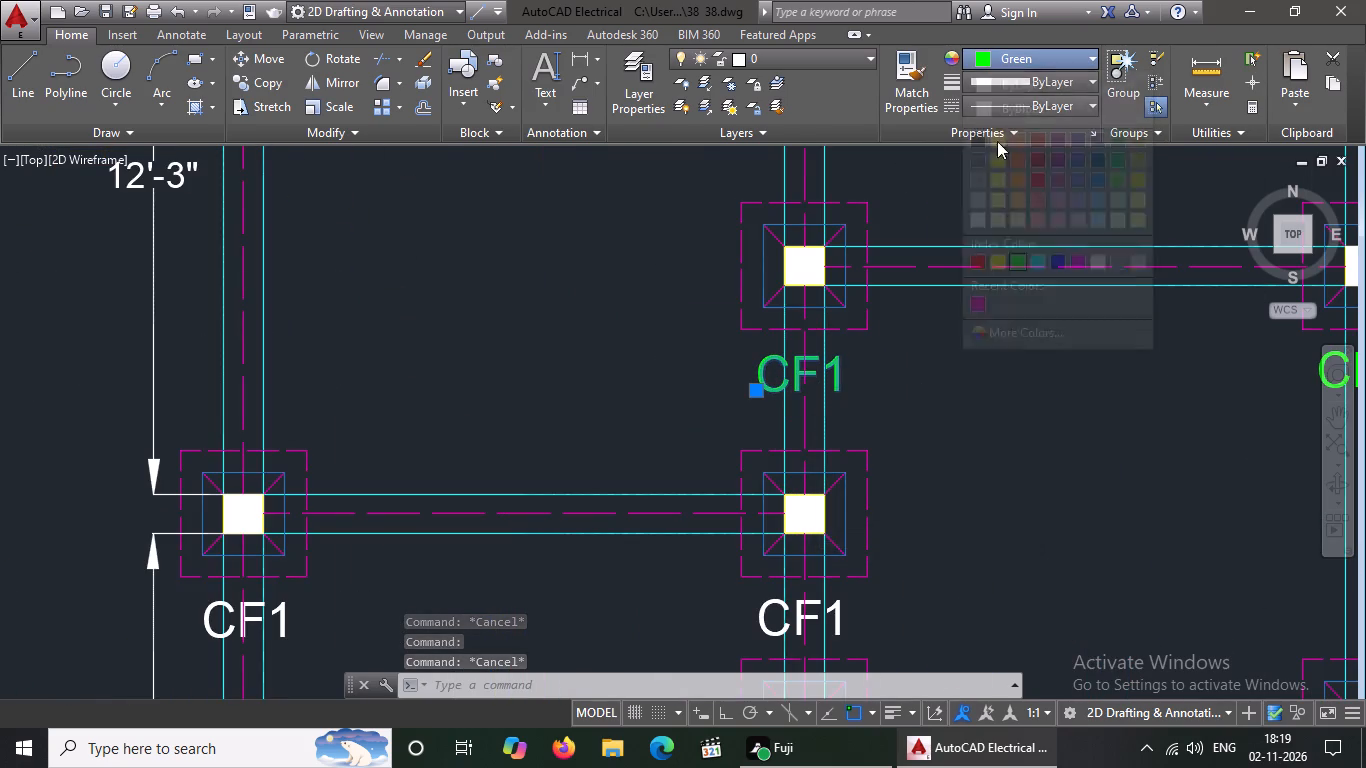
click(996, 108)
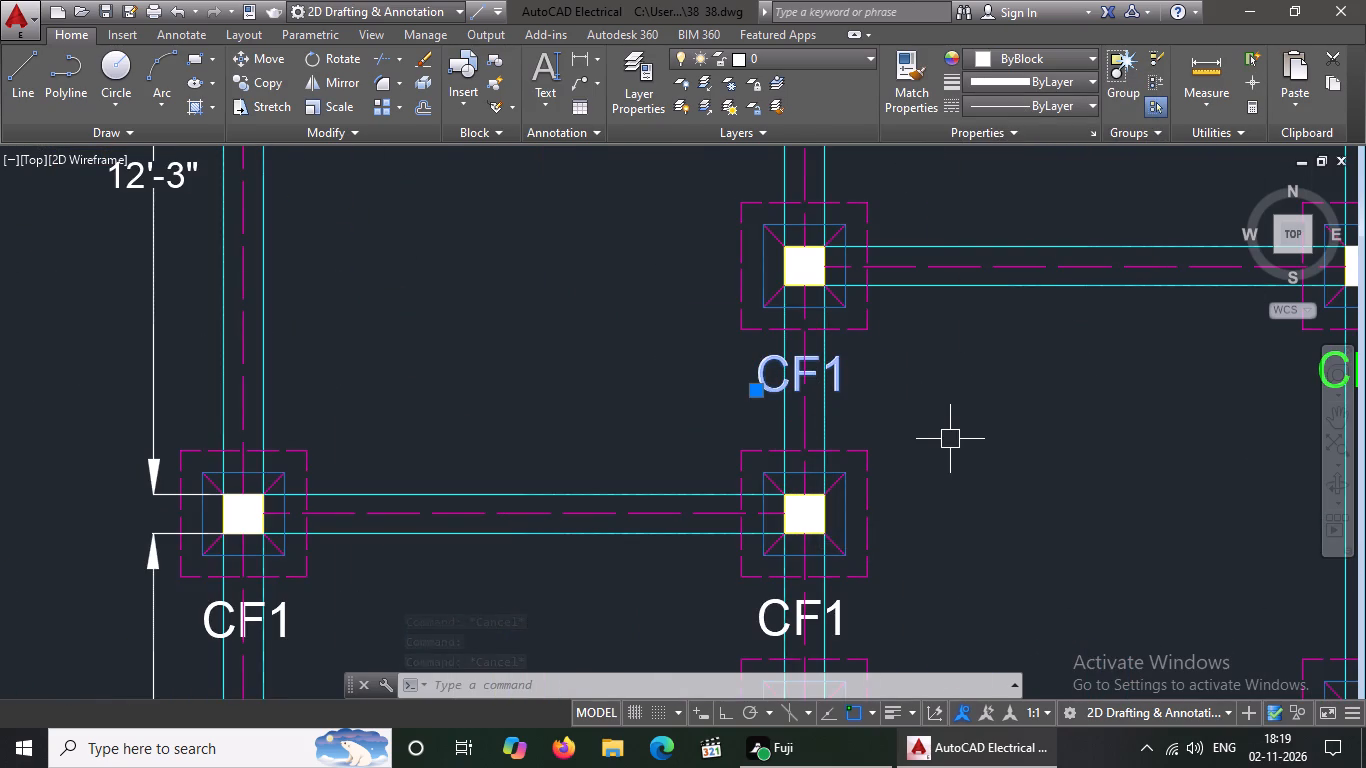
key(Escape)
scroll(950, 439, down, 3)
scroll(1145, 444, up, 3)
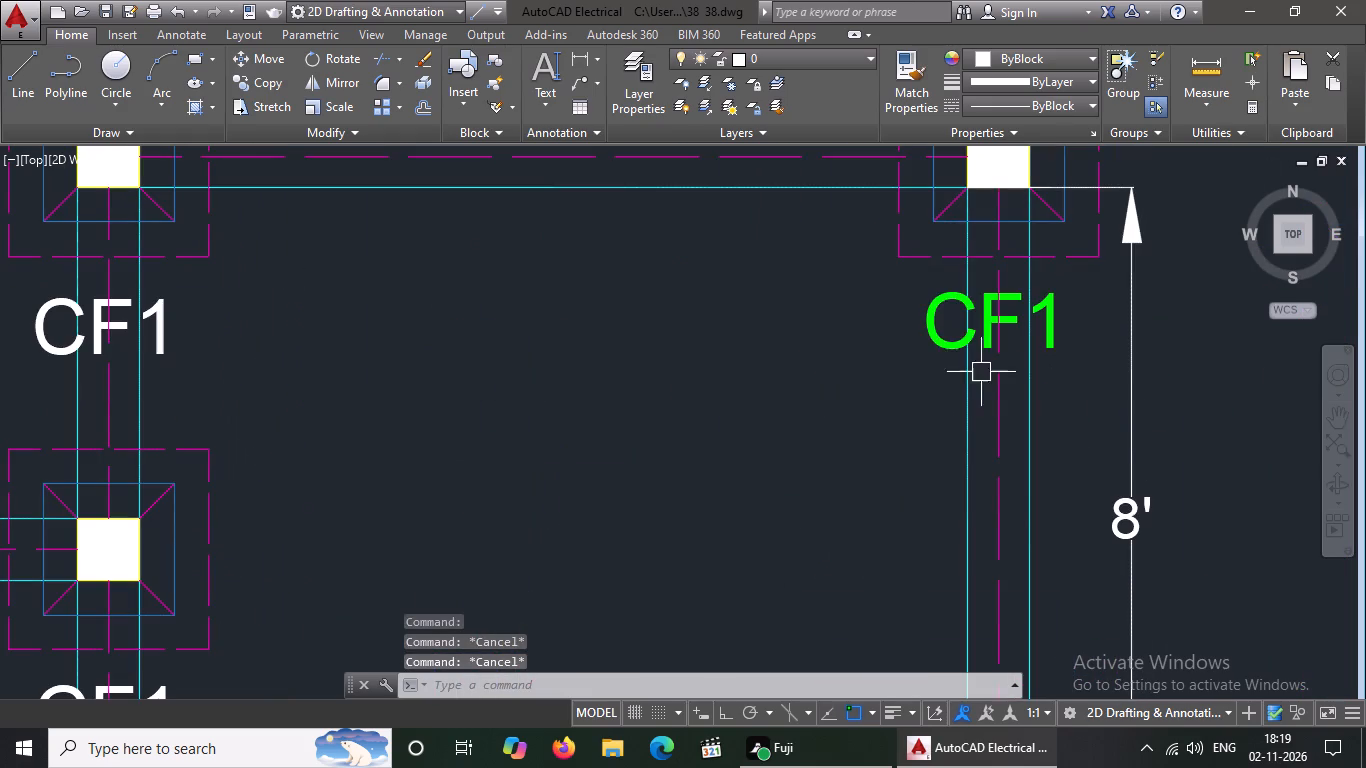
click(947, 321)
click(935, 326)
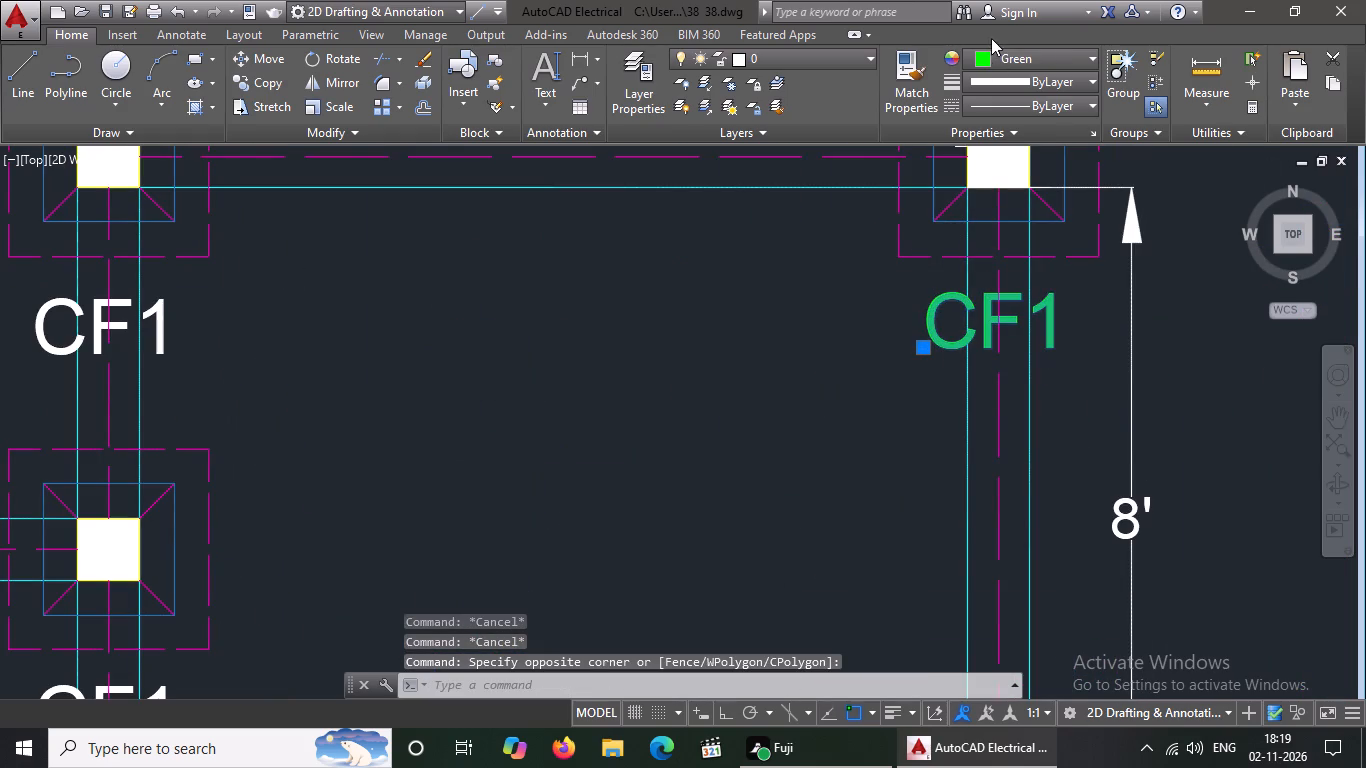
click(990, 61)
drag(1011, 108, 1011, 120)
scroll(834, 482, down, 4)
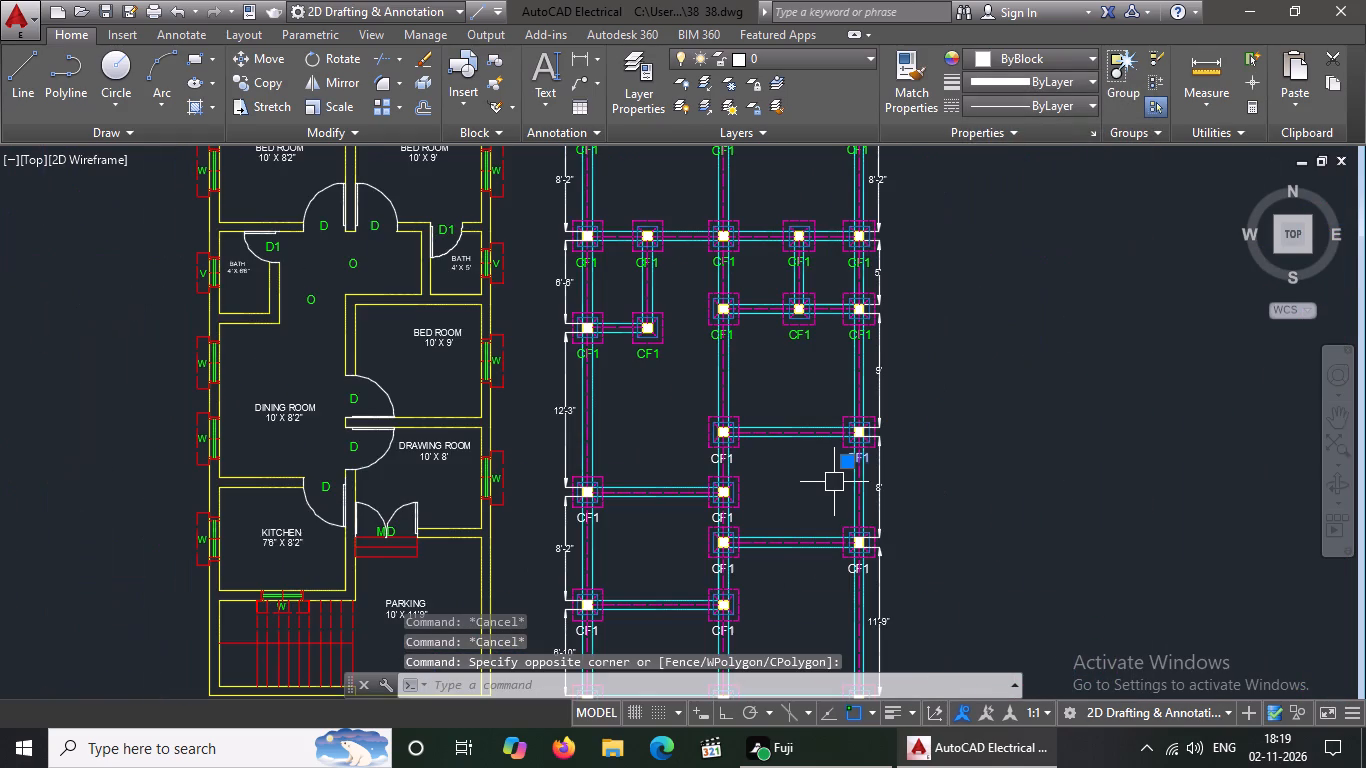
key(Escape)
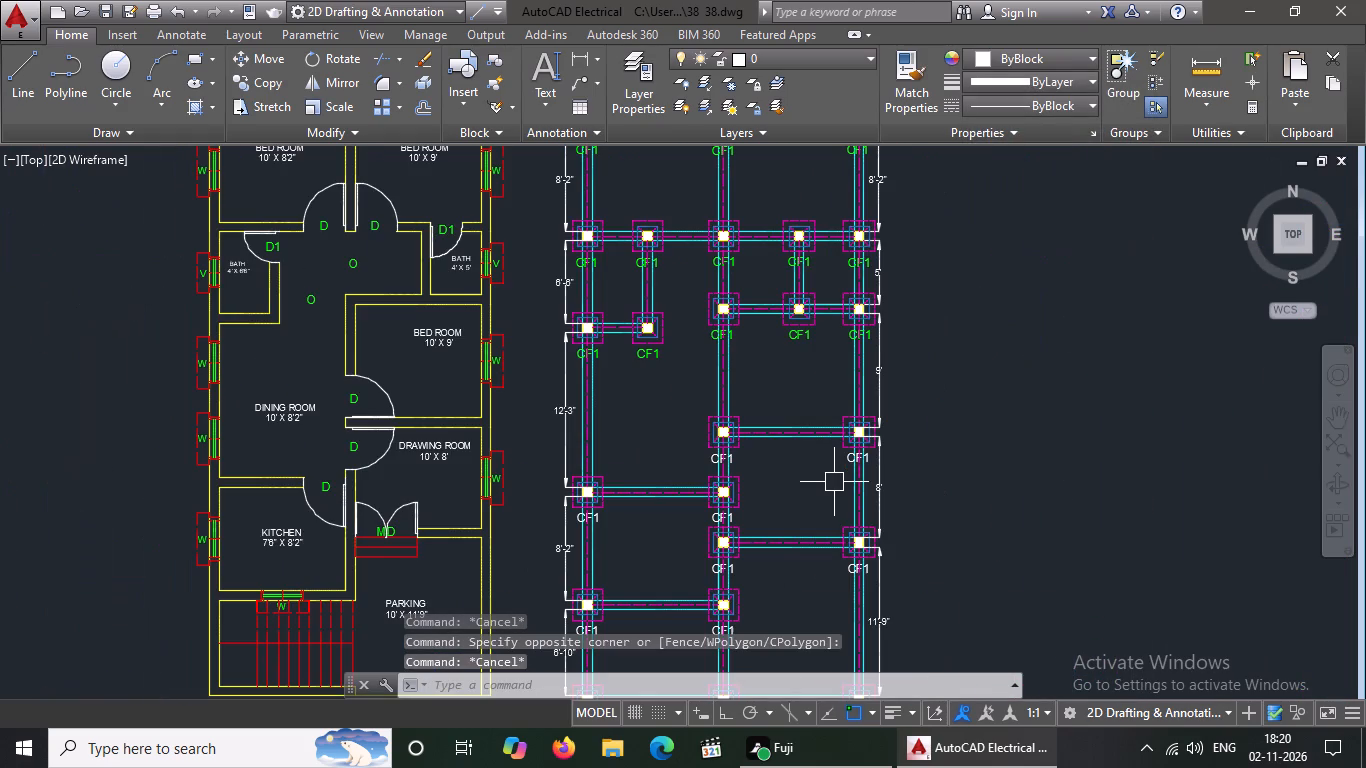
Set the two green CF1 labels in the footing row between the 6'-6" and 12'-3" dimensions to ByBlock colour.
scroll(593, 331, up, 2)
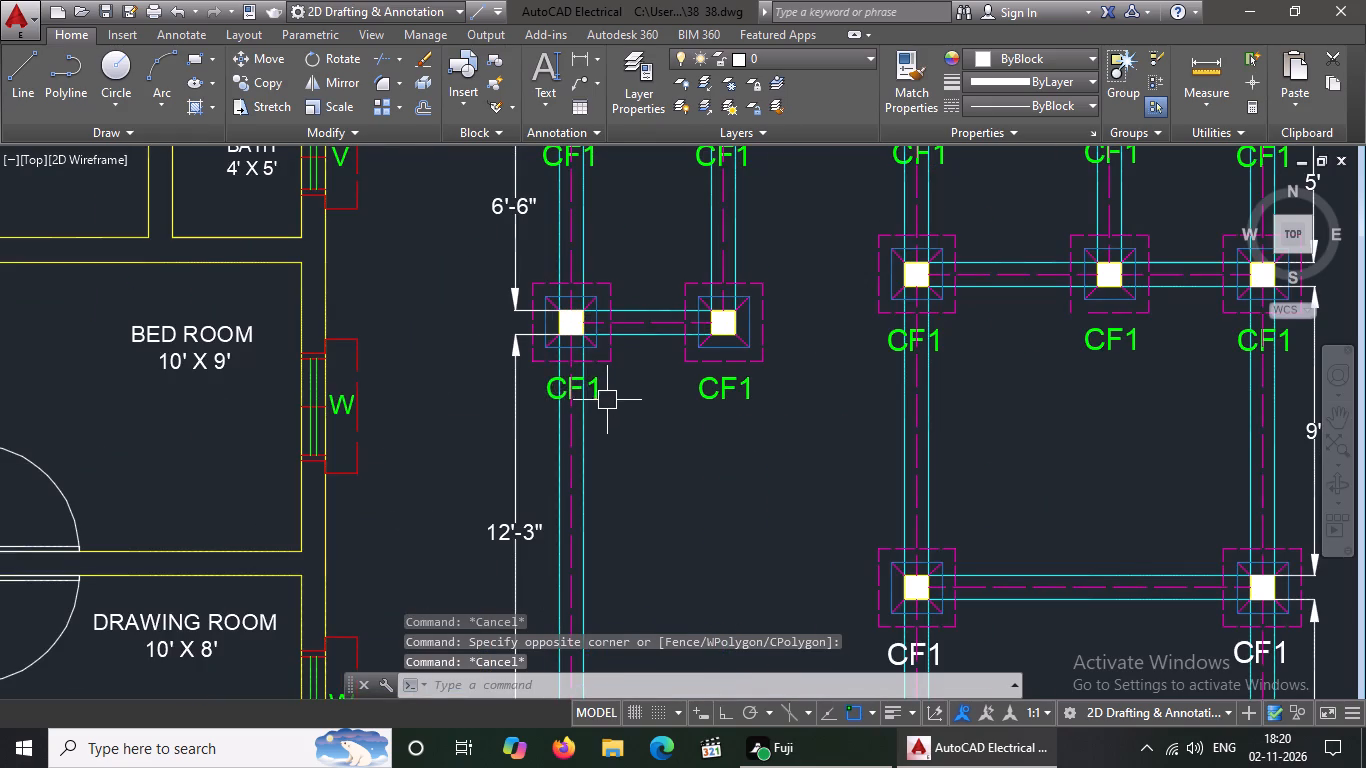
click(603, 393)
click(1007, 46)
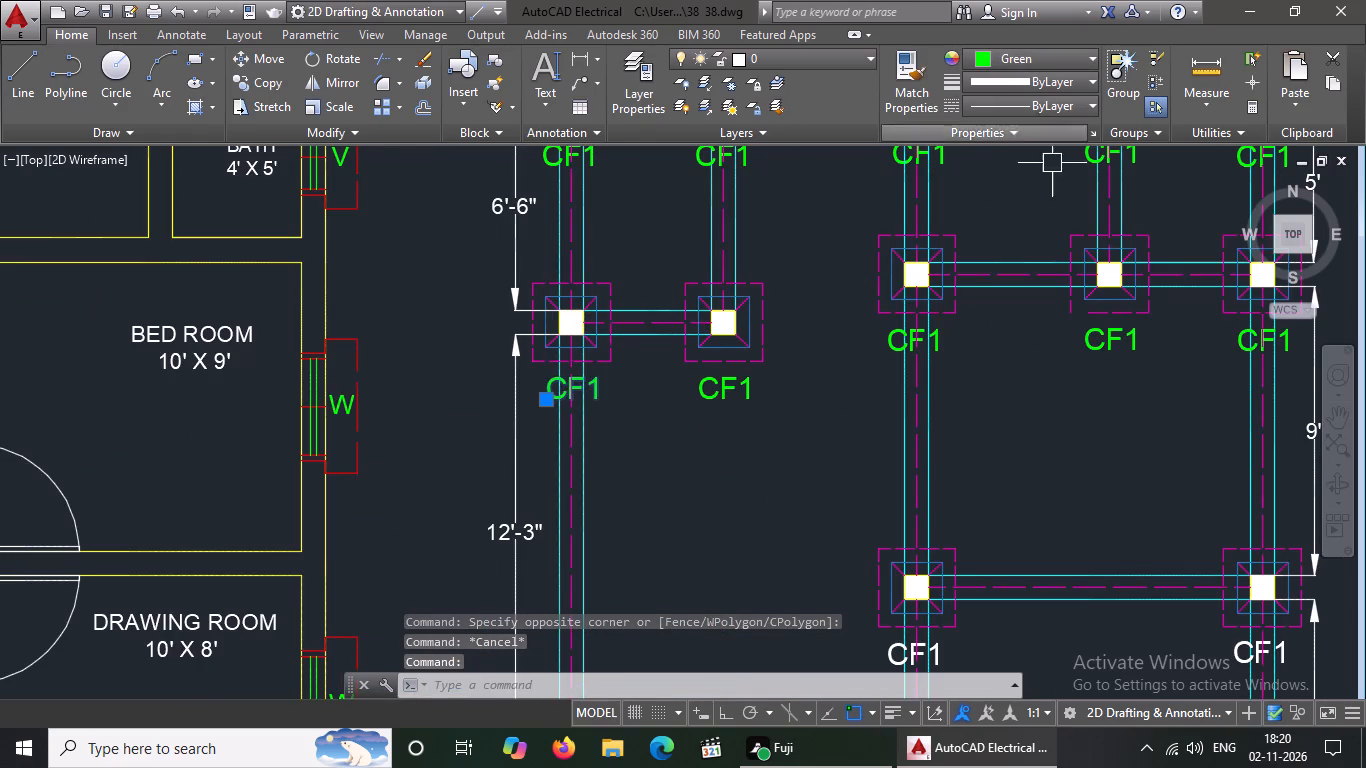
click(1005, 57)
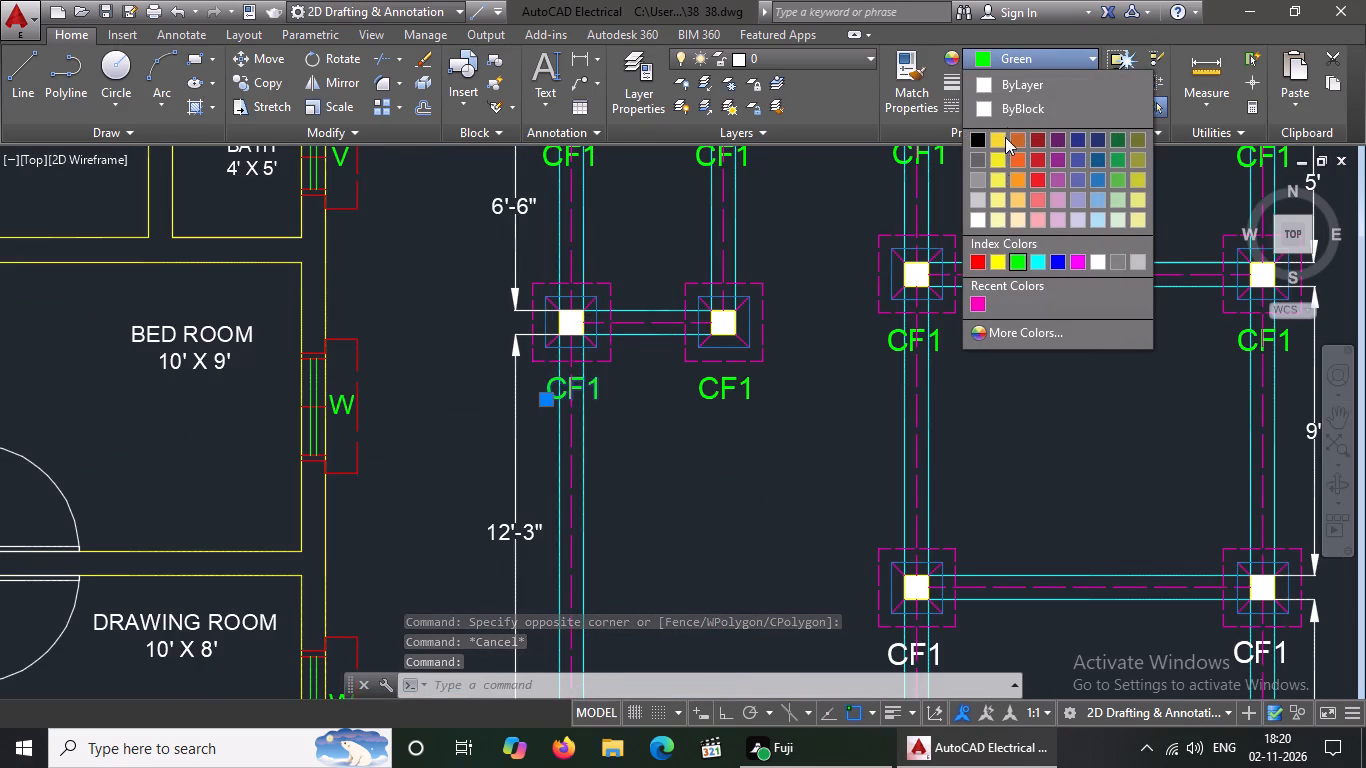
click(1010, 106)
key(Escape)
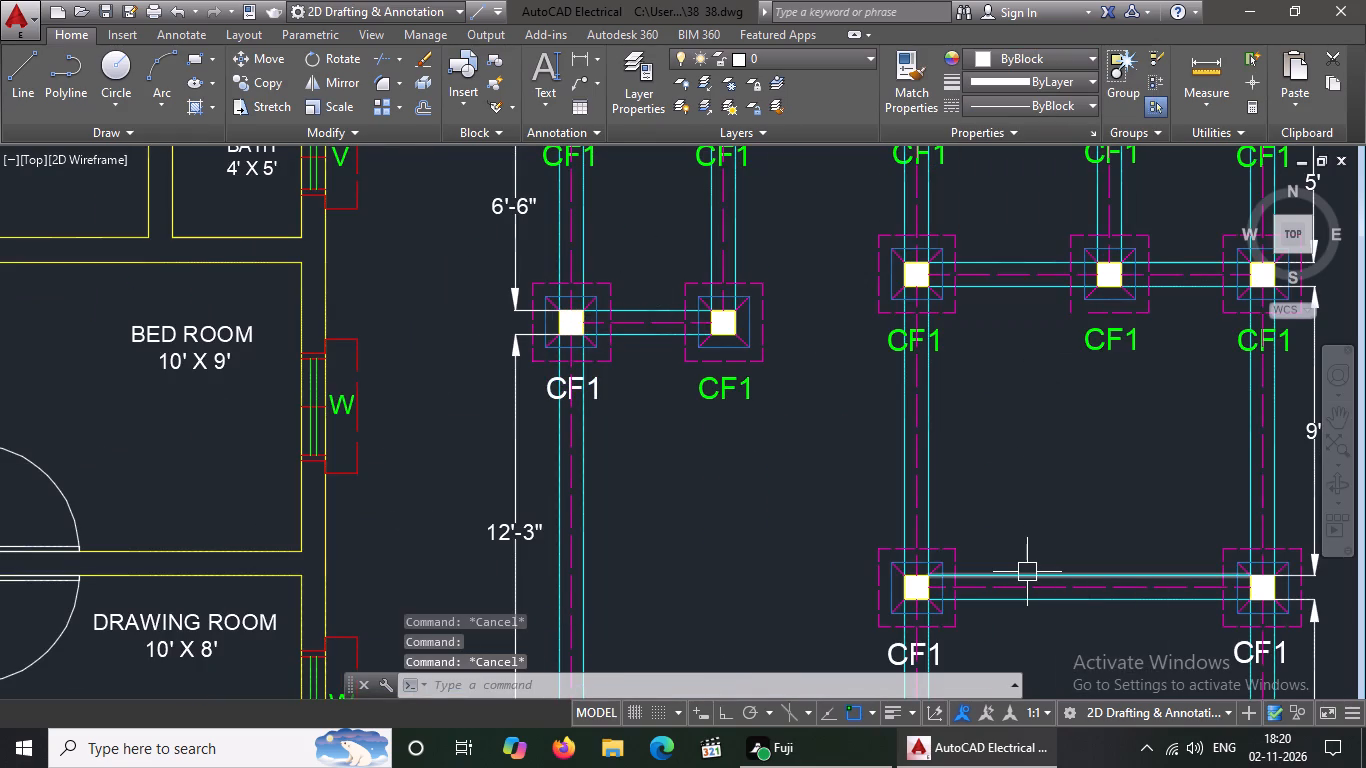
click(722, 391)
click(1014, 47)
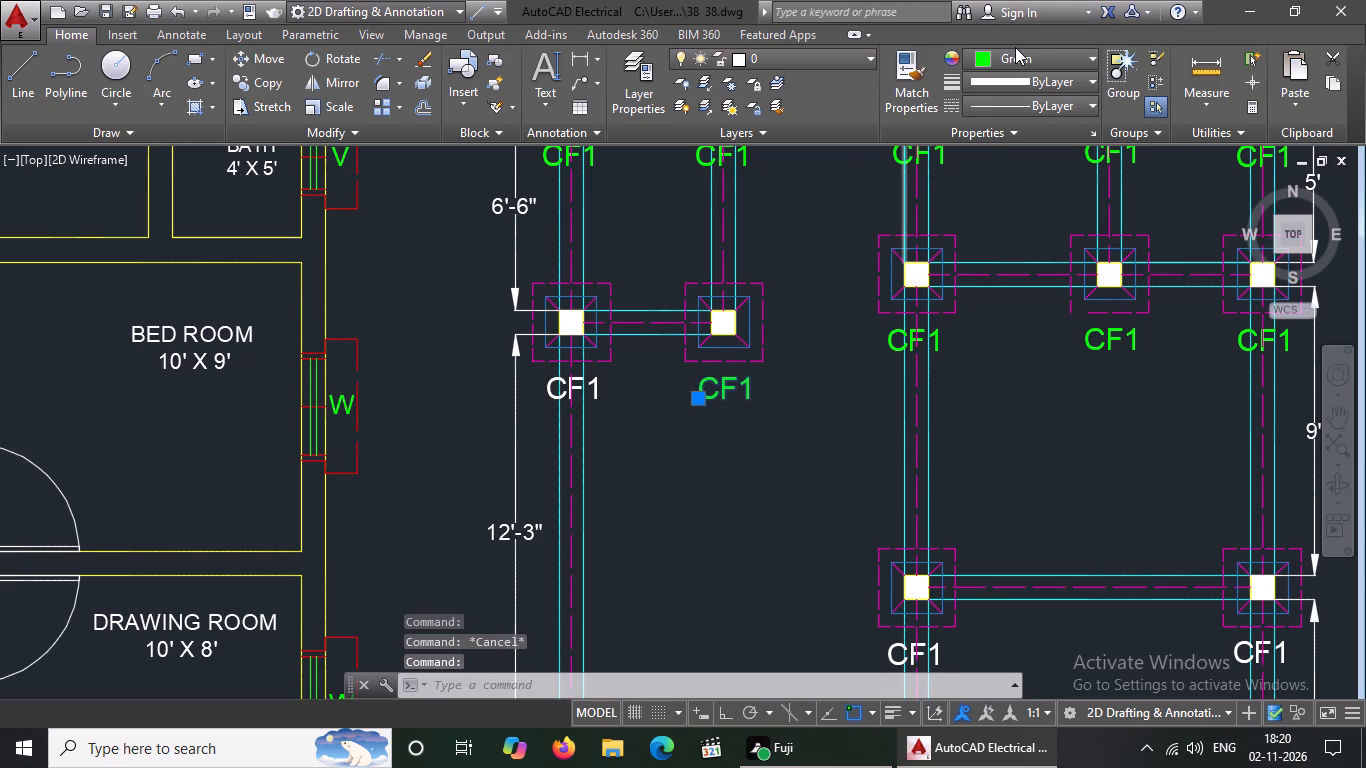
click(1012, 61)
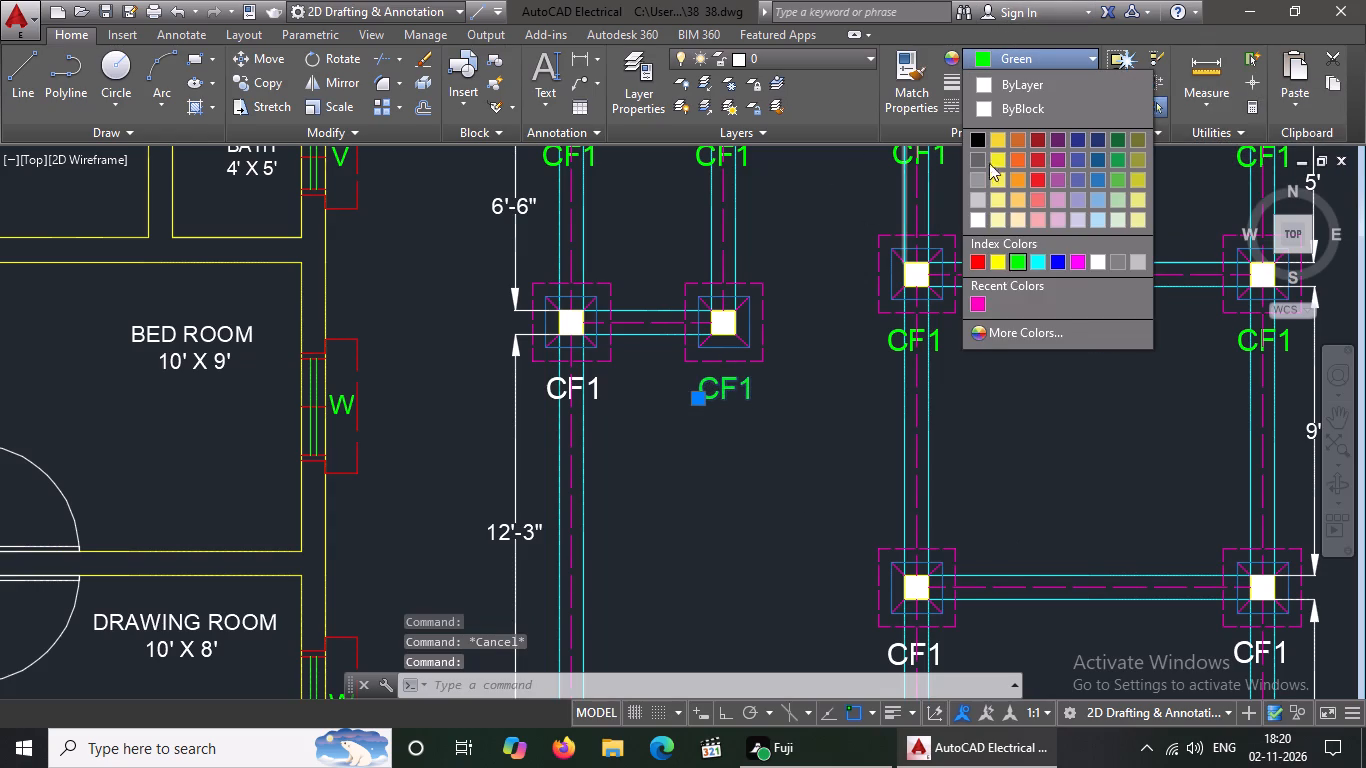
click(1003, 102)
key(Escape)
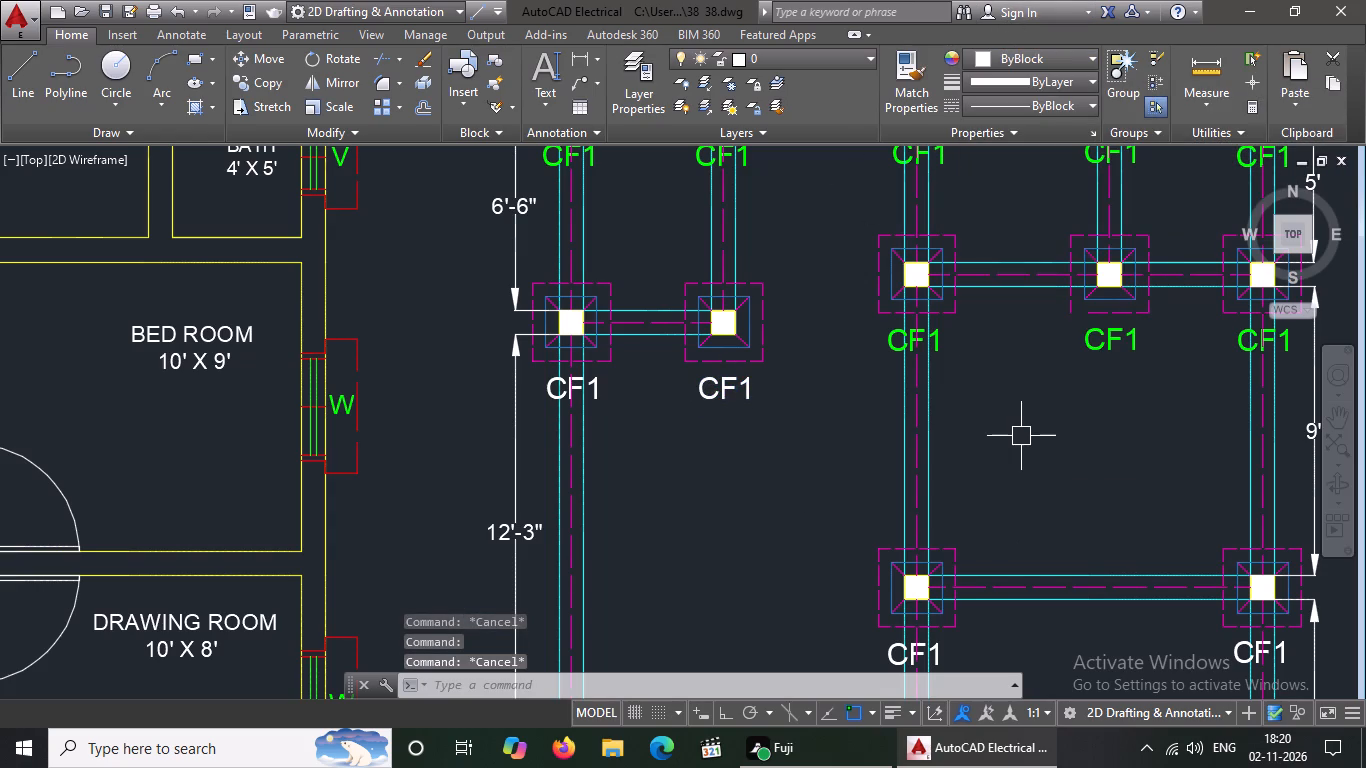
Set the three green CF1 labels in the footing row between the 5' and 9' dimensions to ByBlock colour.
scroll(879, 328, up, 2)
click(910, 383)
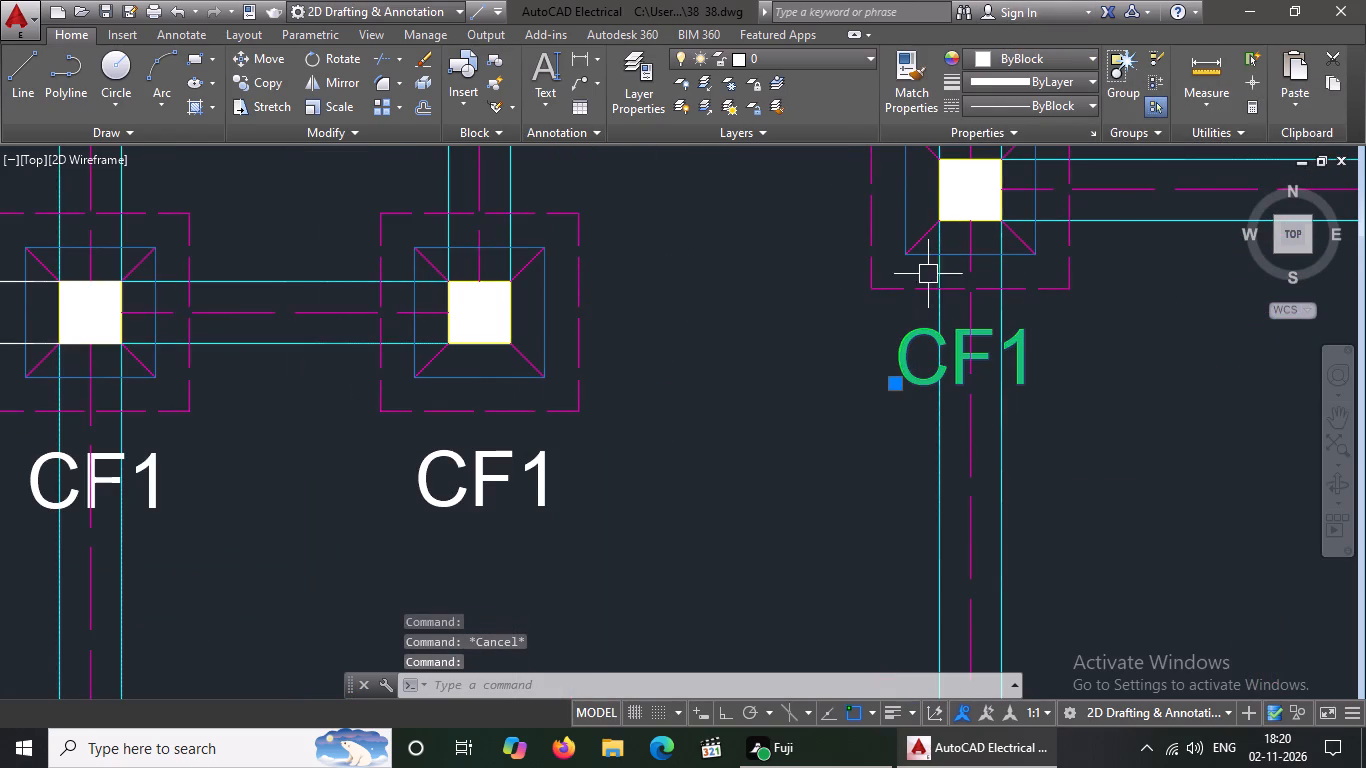
click(1010, 62)
click(1030, 107)
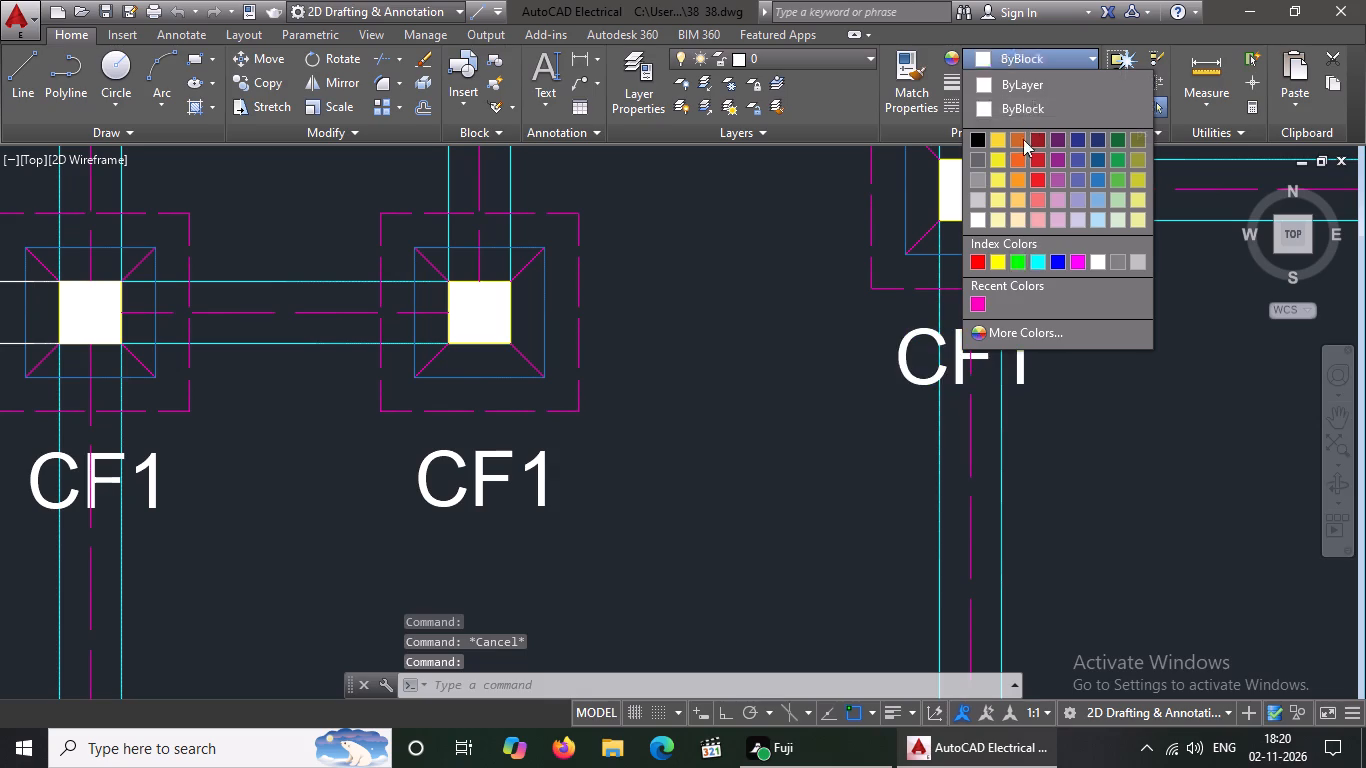
key(Escape)
scroll(757, 409, down, 3)
click(928, 400)
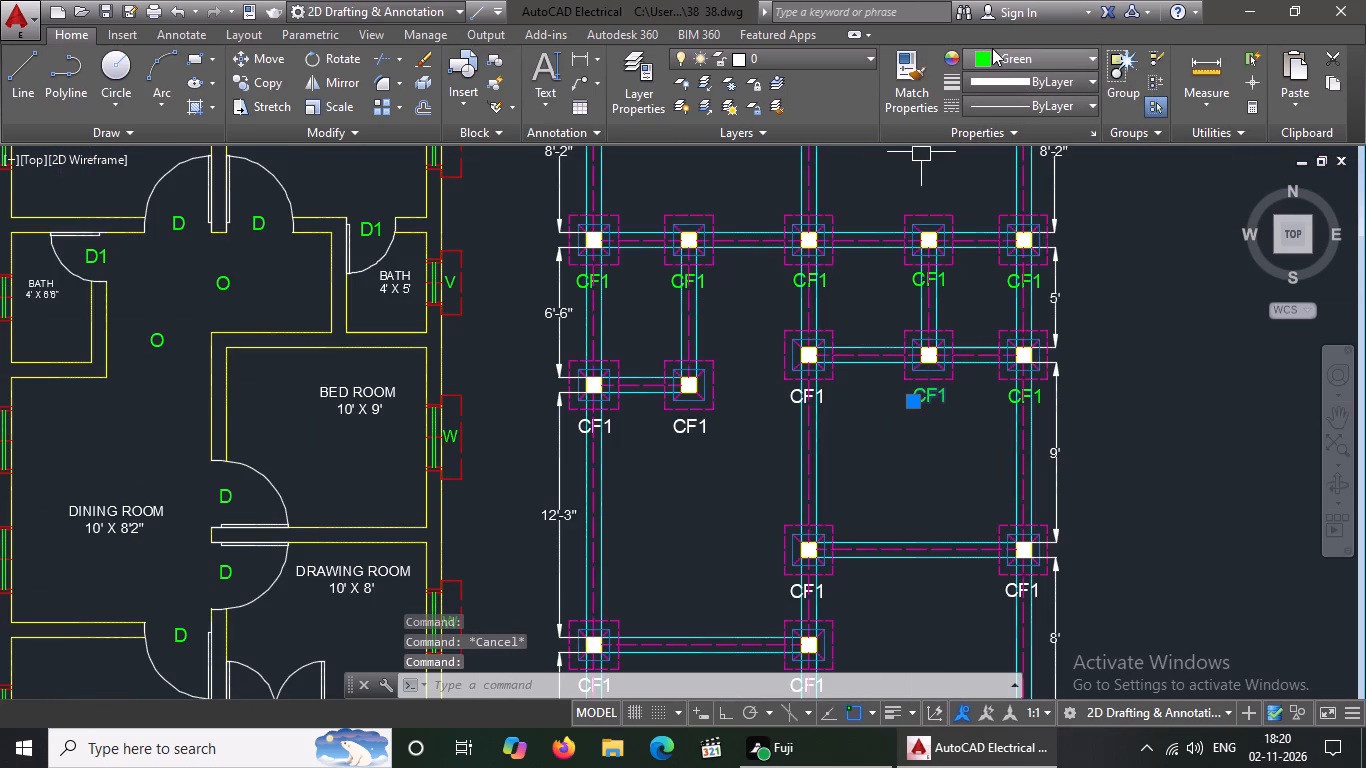
click(992, 48)
click(1000, 102)
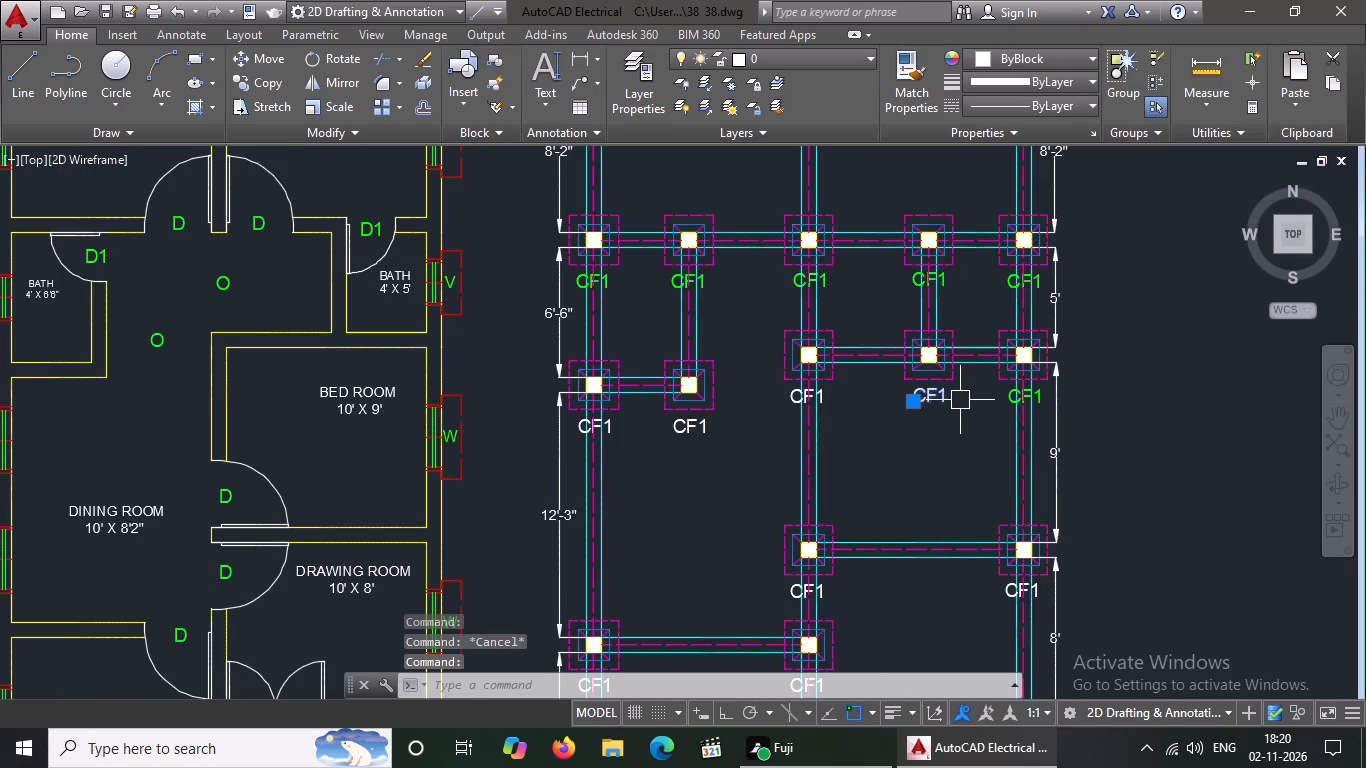
key(Escape)
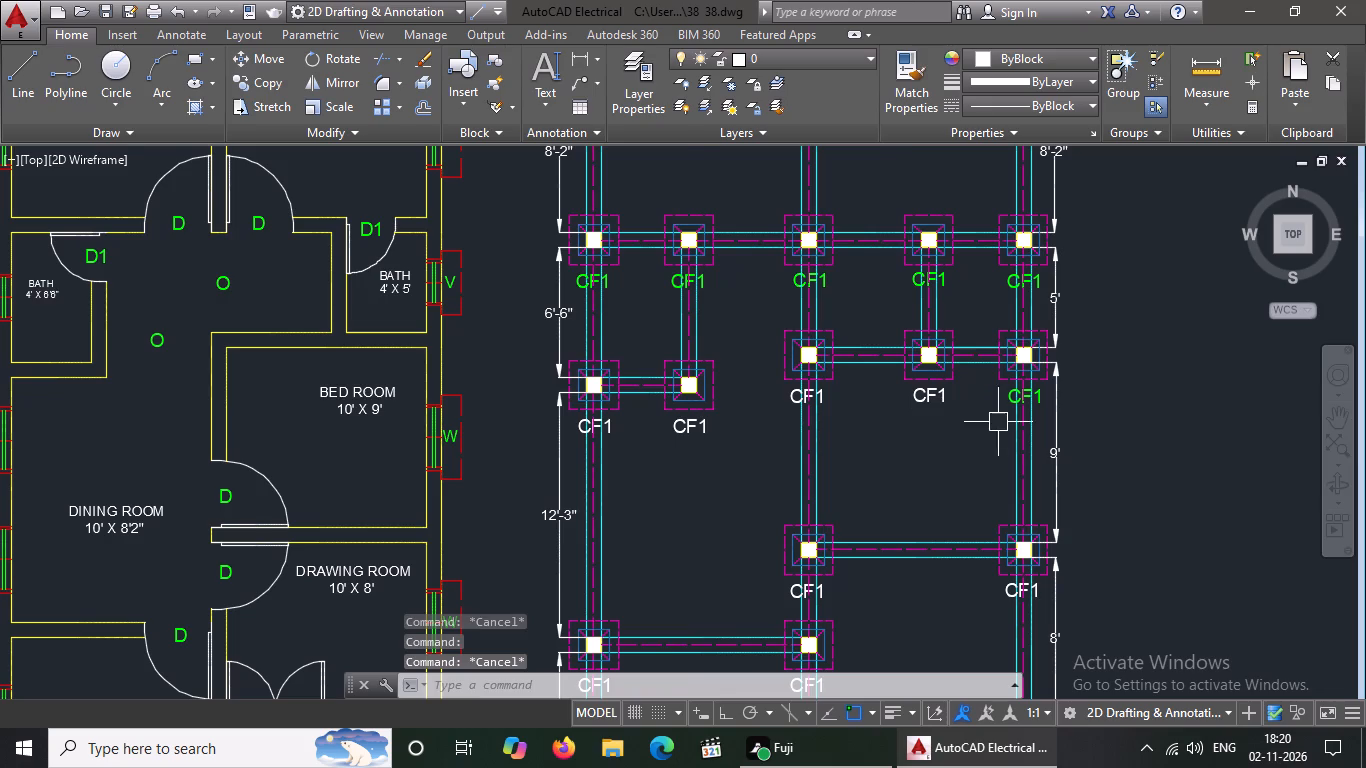
scroll(1030, 367, up, 1)
click(1003, 419)
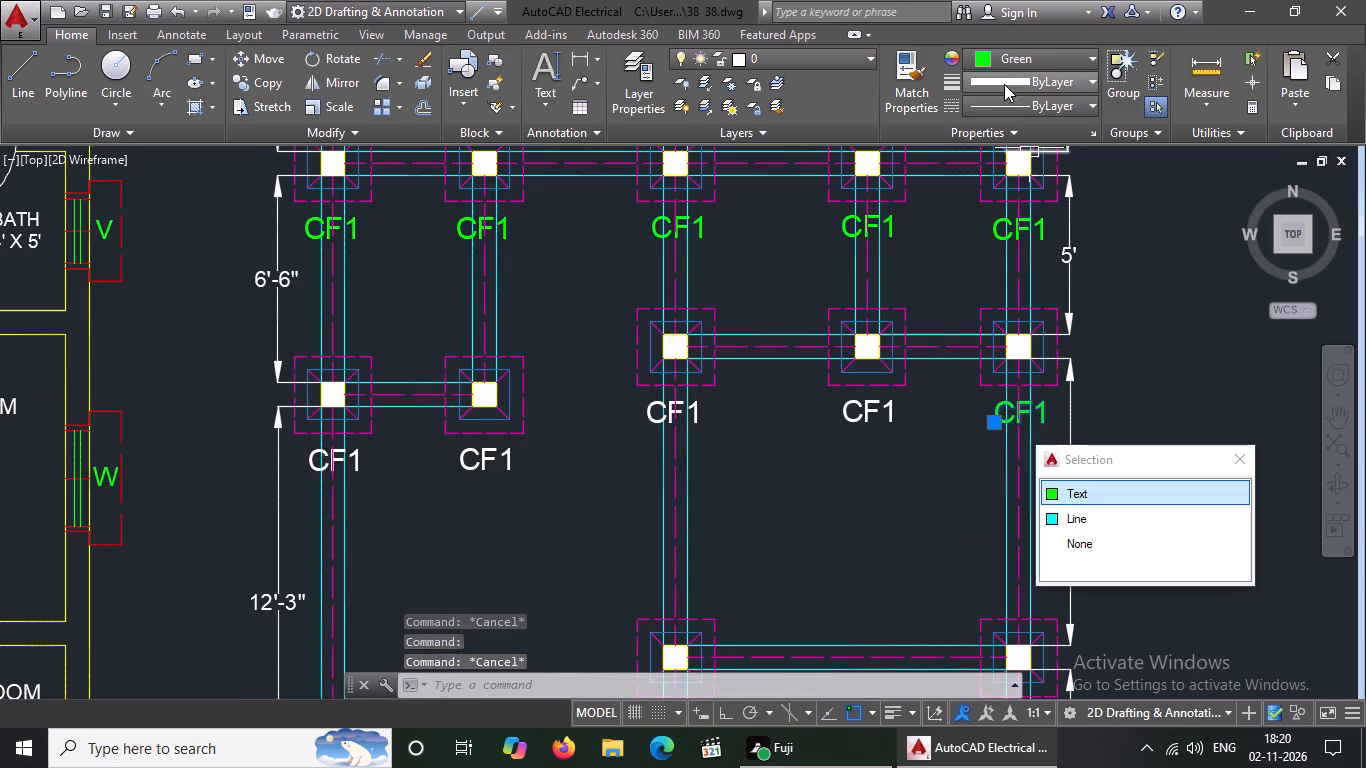
click(1004, 49)
click(991, 106)
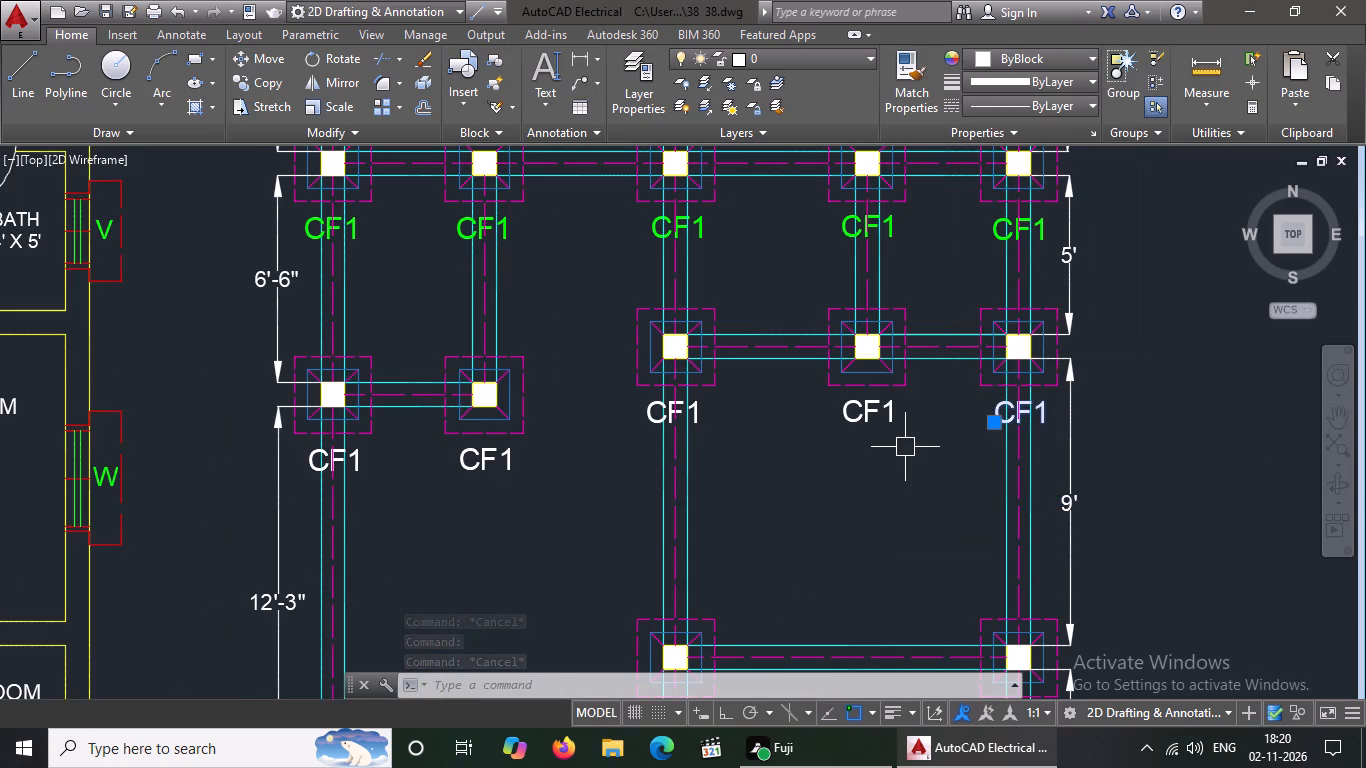
key(Escape)
Set the leftmost CF1 label in the five-footing row at the top of the 6'-6" dimension to ByBlock colour.
scroll(905, 448, up, 1)
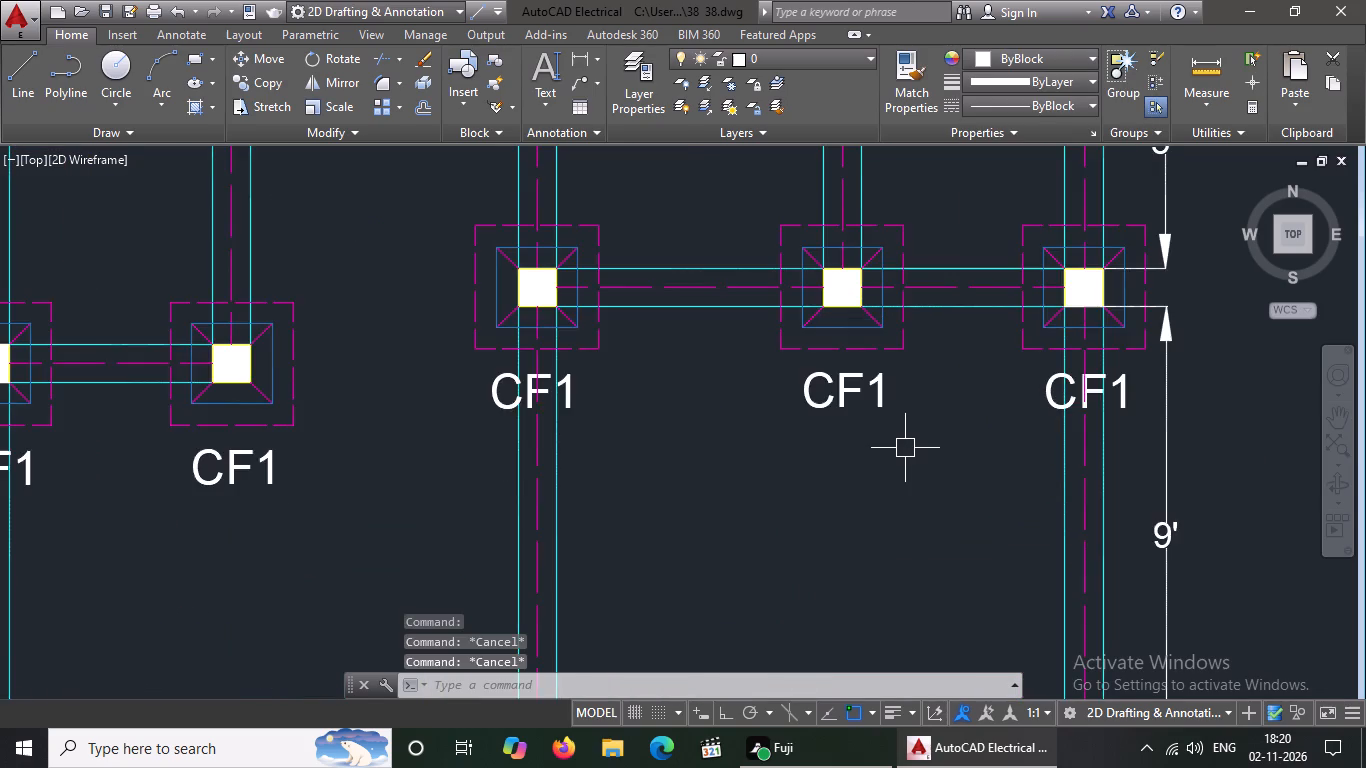
scroll(905, 448, down, 3)
scroll(684, 367, up, 2)
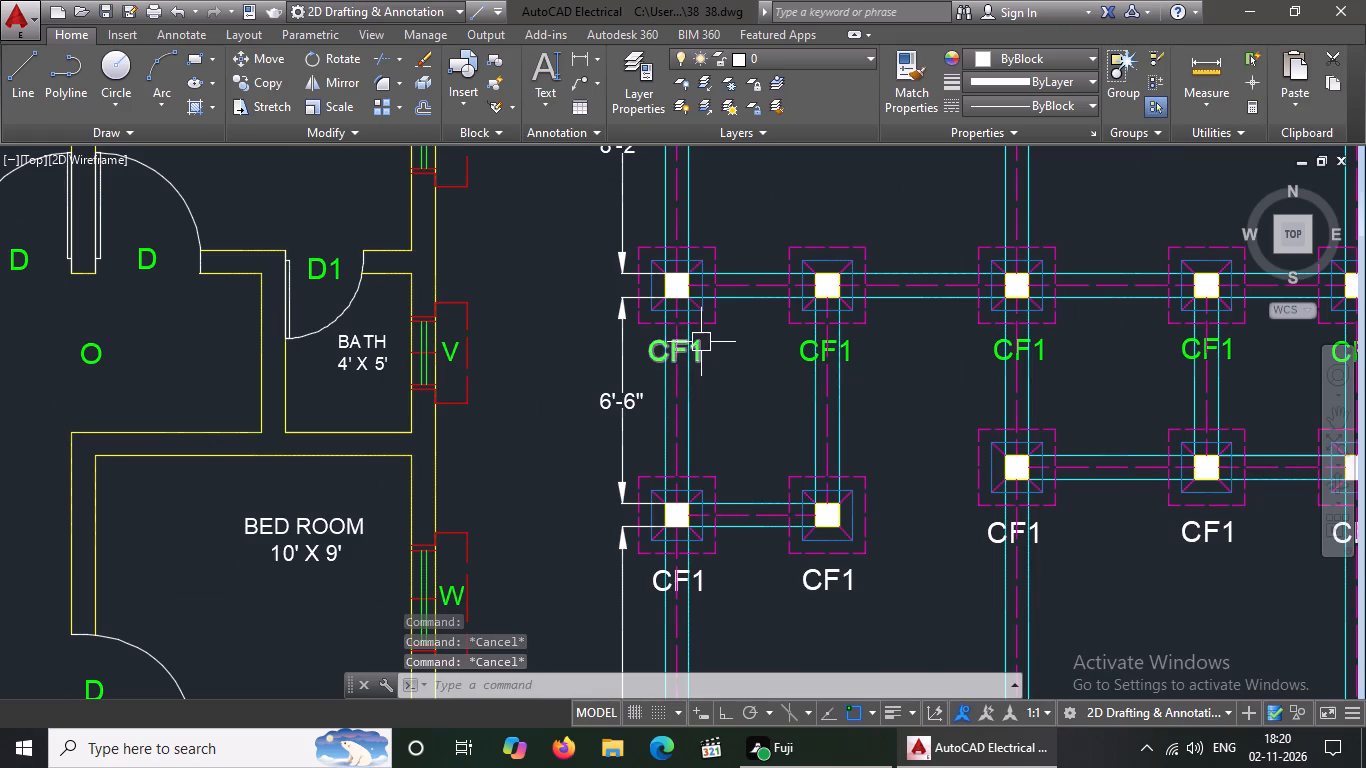
click(702, 340)
click(1014, 64)
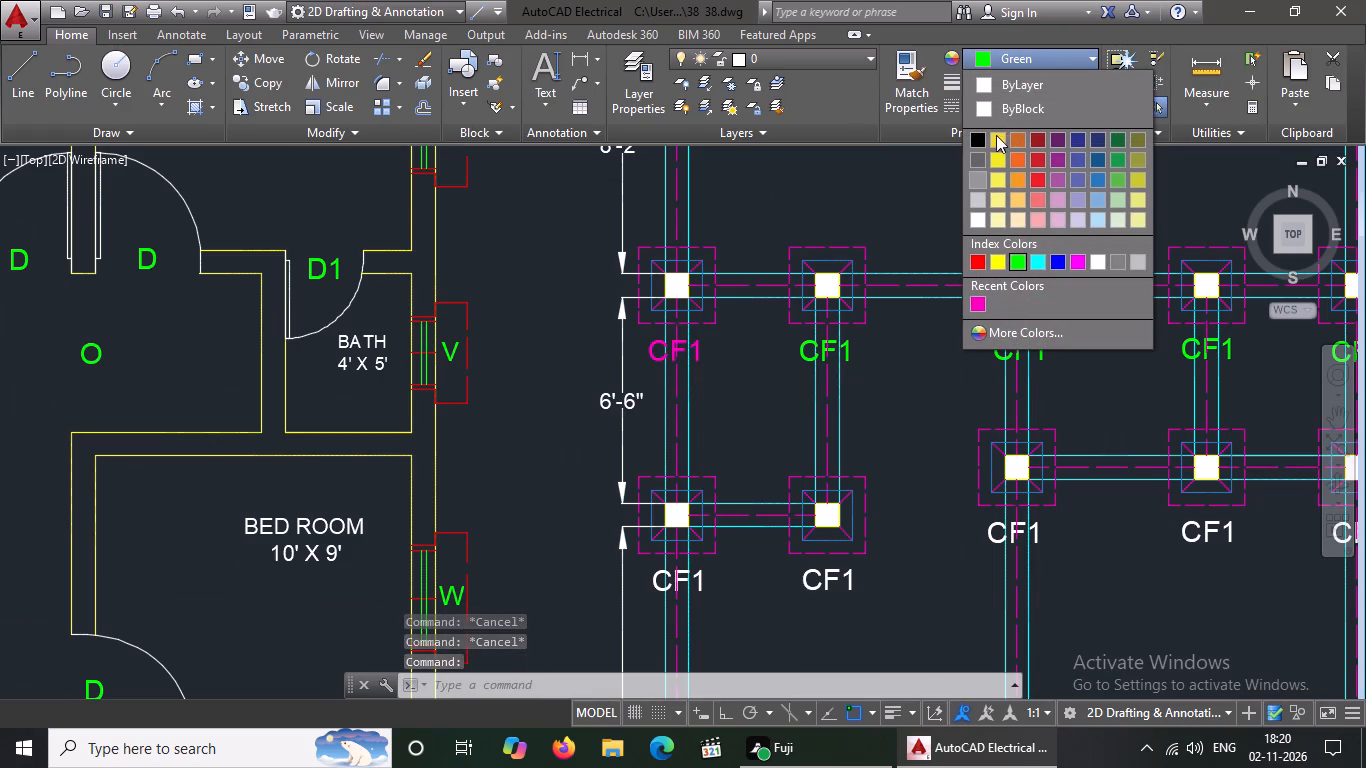
click(1004, 104)
key(Escape)
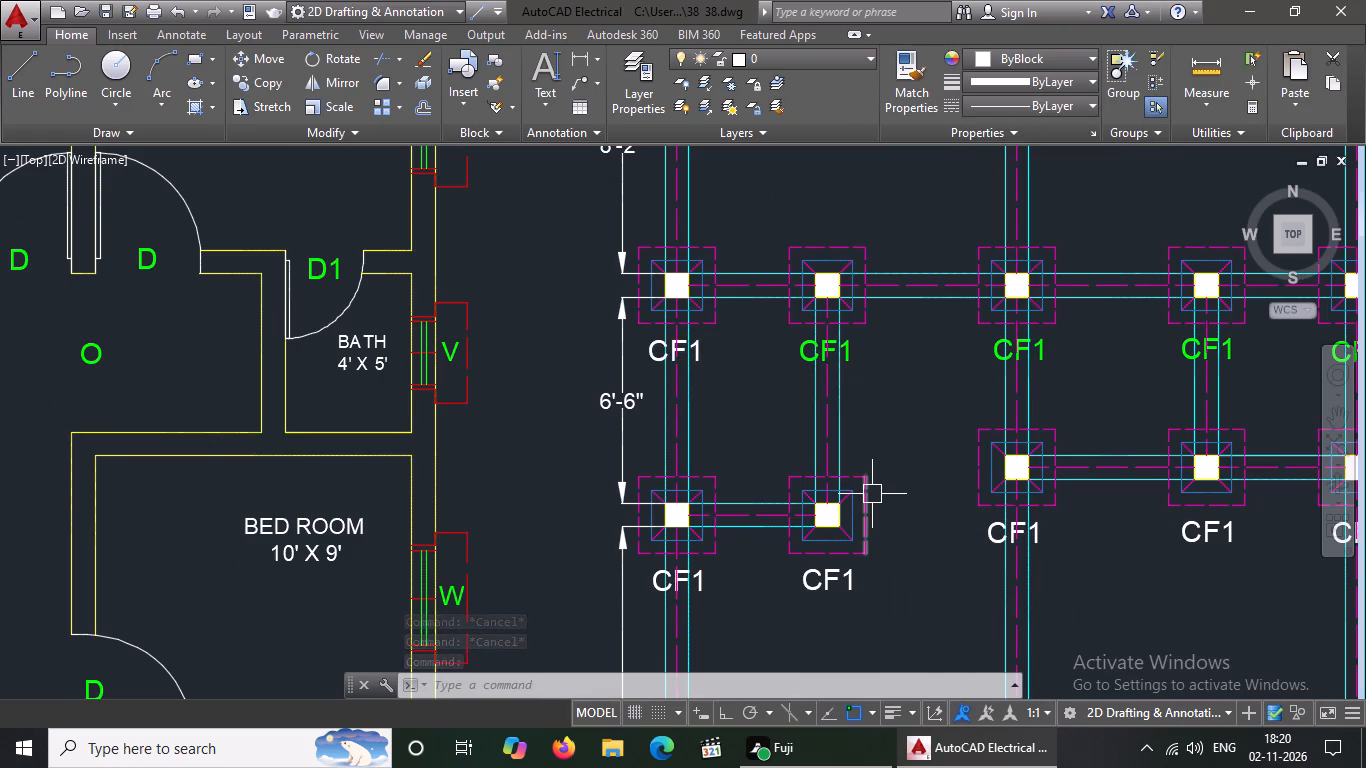
scroll(781, 379, up, 2)
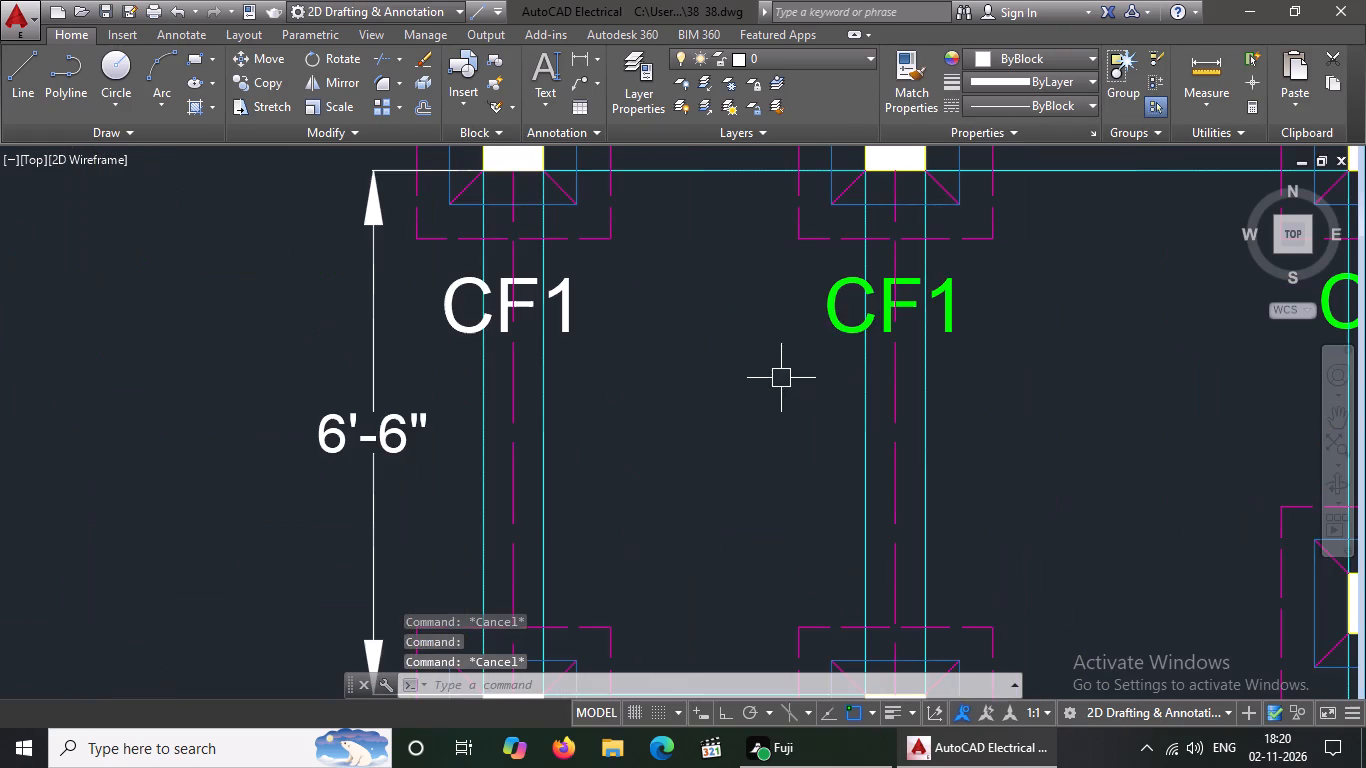
Set the second and third CF1 labels in the five-footing row at the top of the 6'-6" dimension to ByBlock colour.
click(846, 317)
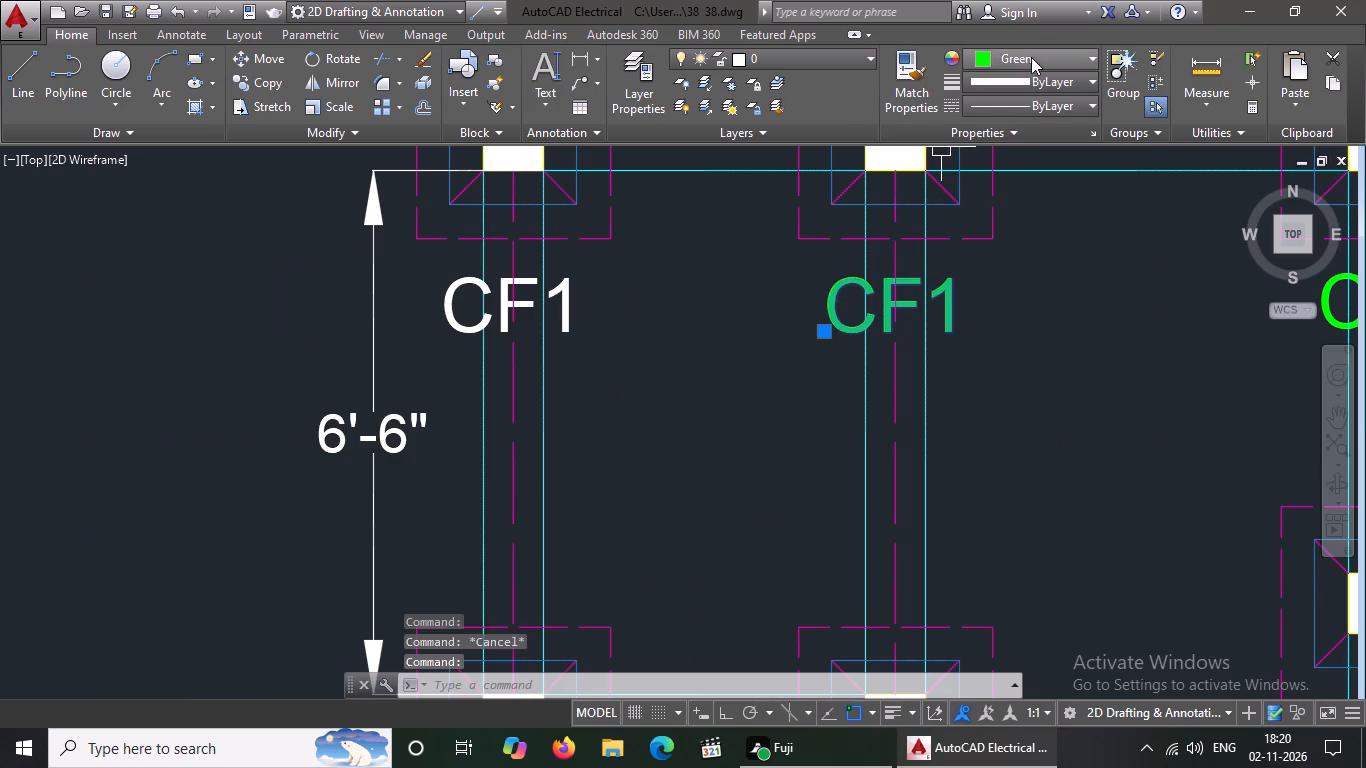
click(1030, 59)
click(995, 102)
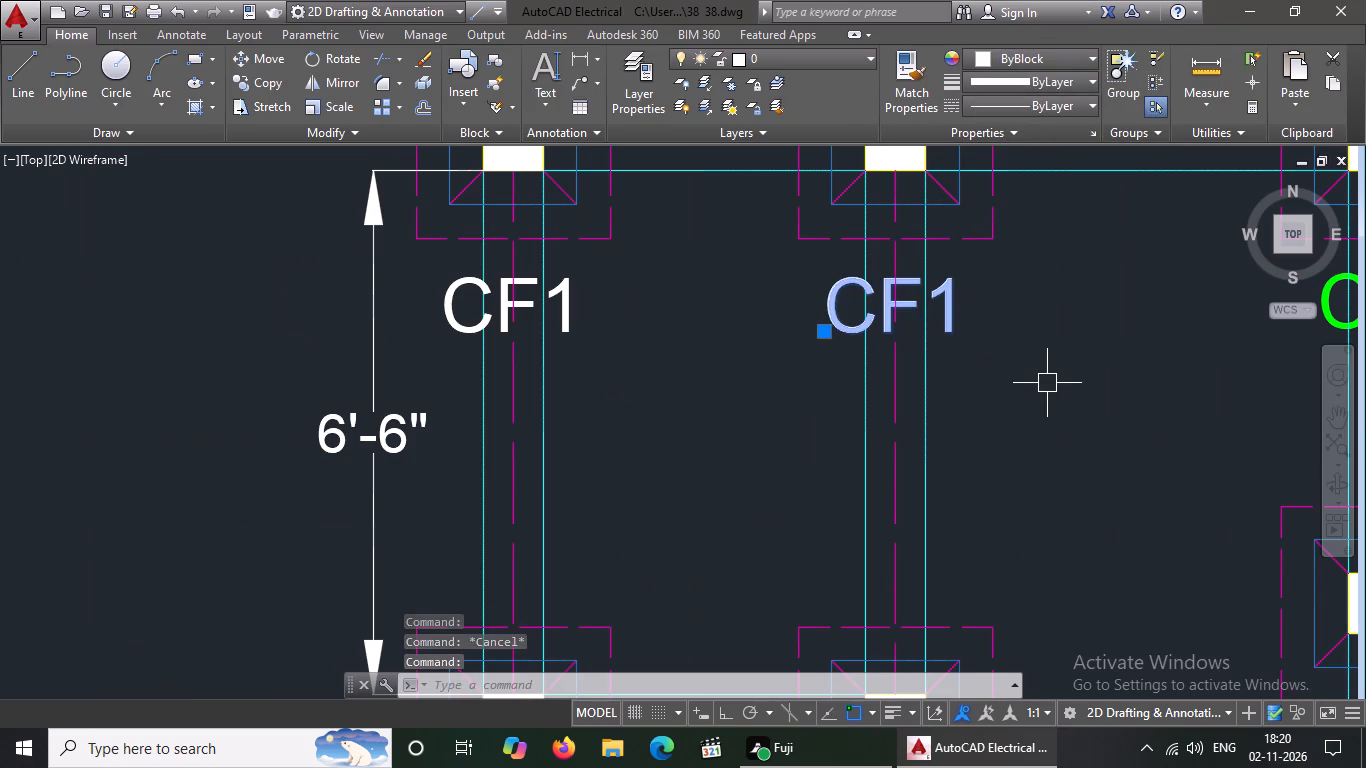
key(Escape)
scroll(1048, 384, down, 4)
scroll(1165, 381, up, 1)
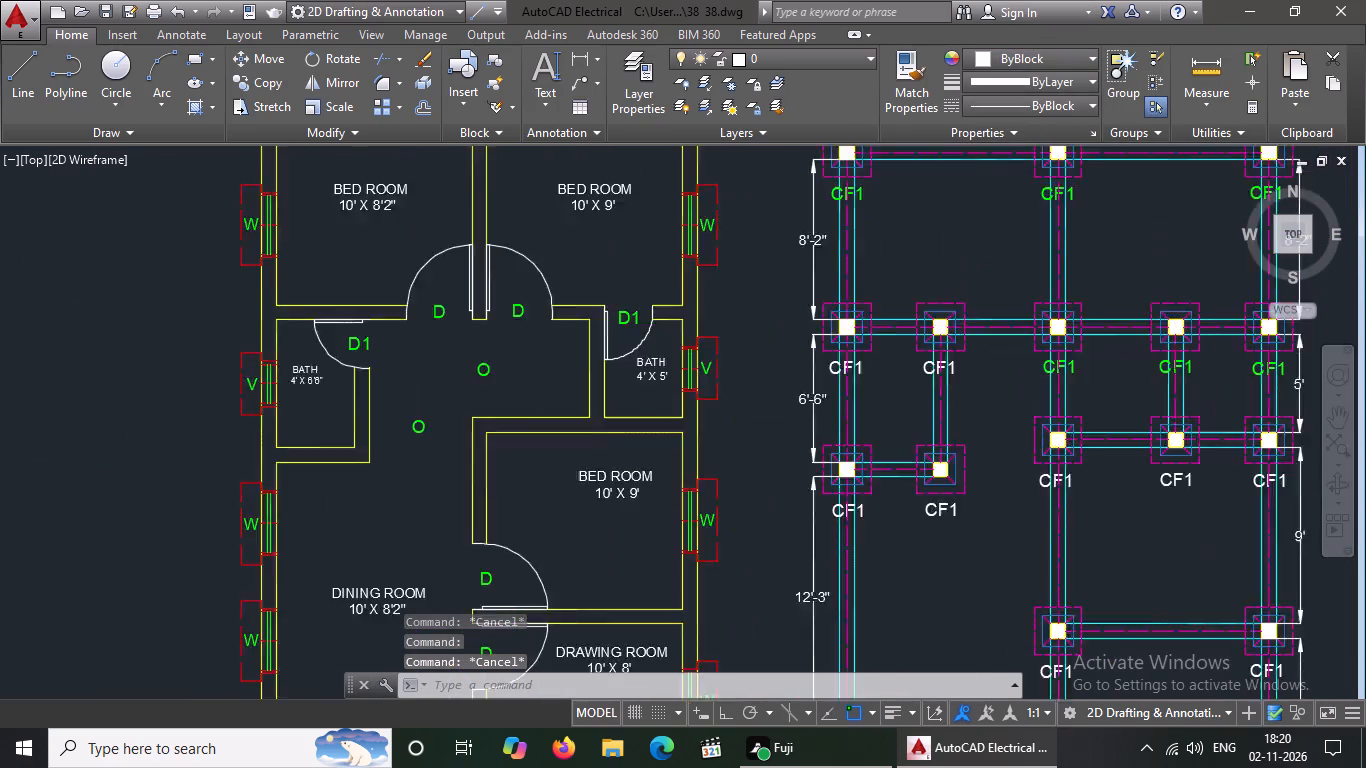
scroll(1165, 381, up, 2)
click(855, 344)
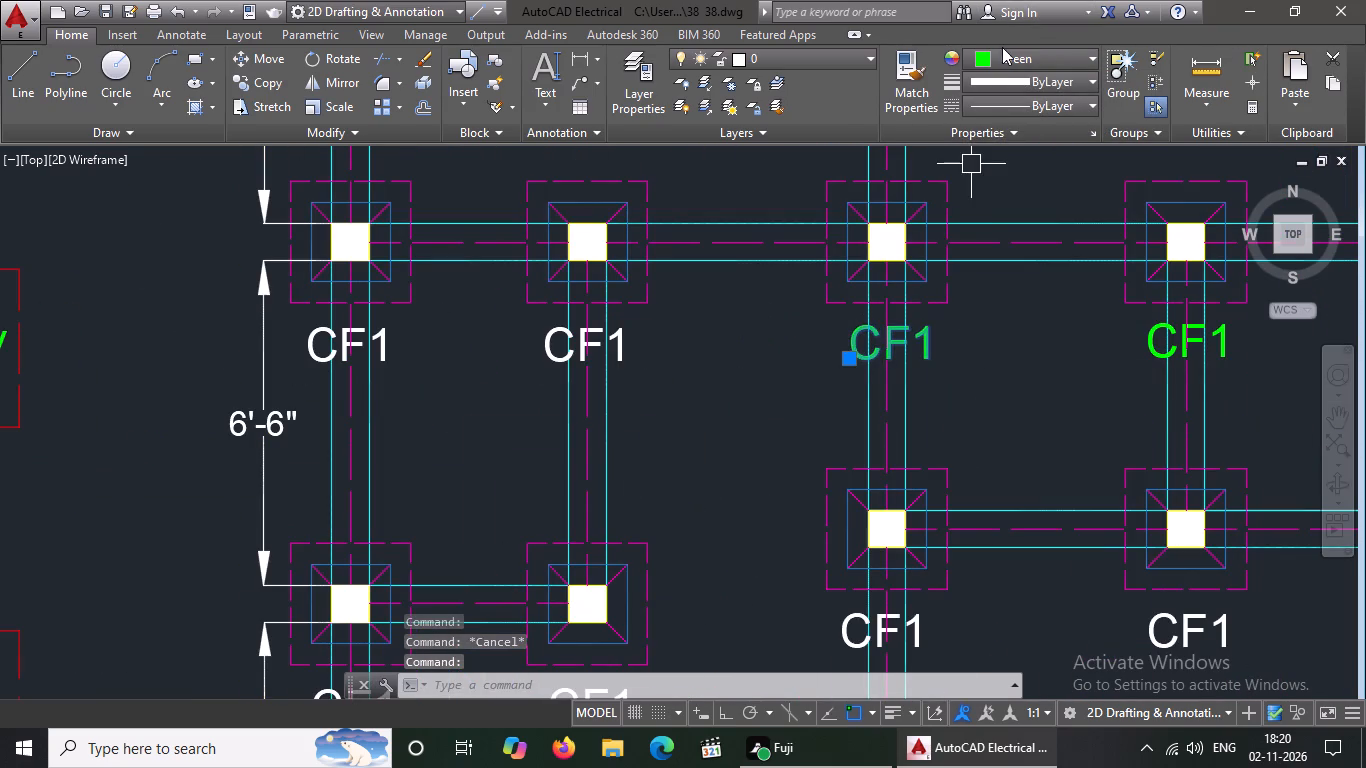
click(1002, 52)
click(997, 103)
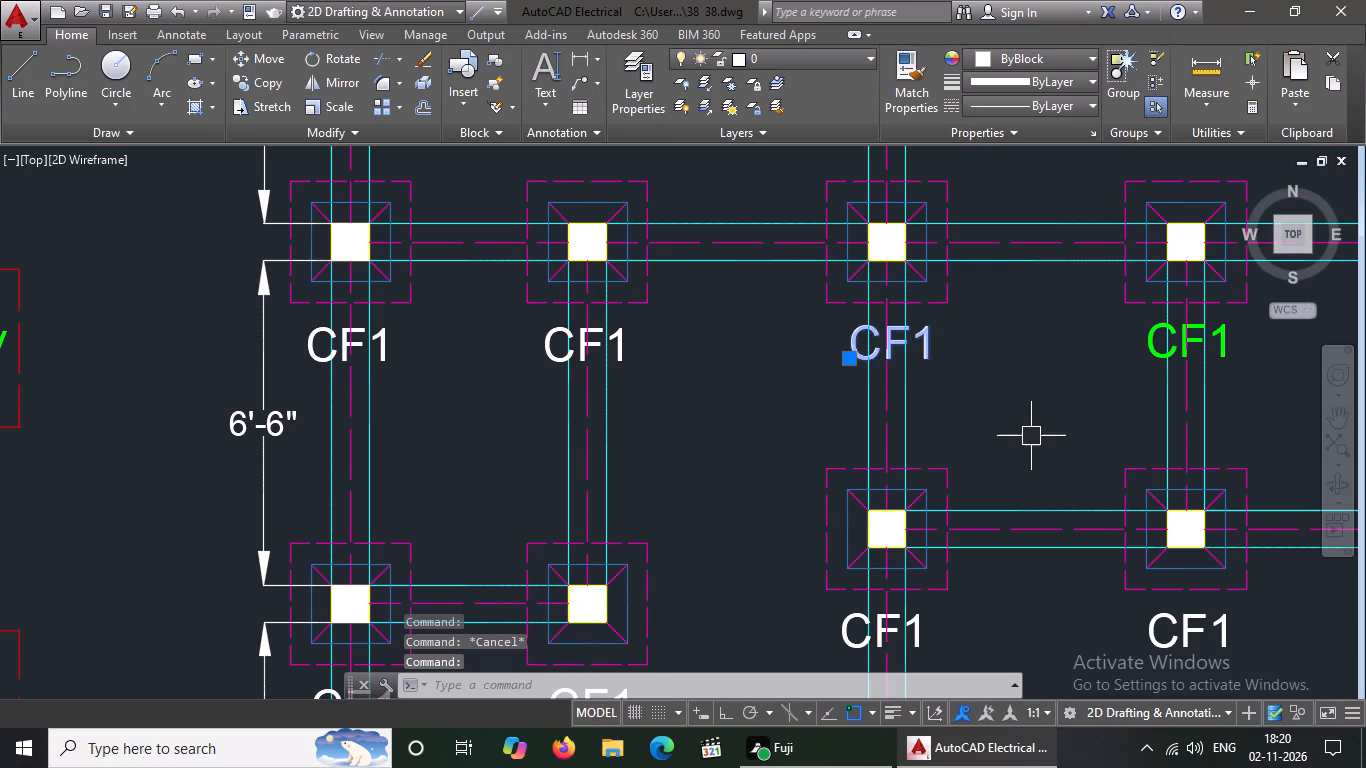
key(Escape)
Set the last two green CF1 labels in the five-footing row at the top of the 5' dimension to ByBlock colour.
click(1163, 348)
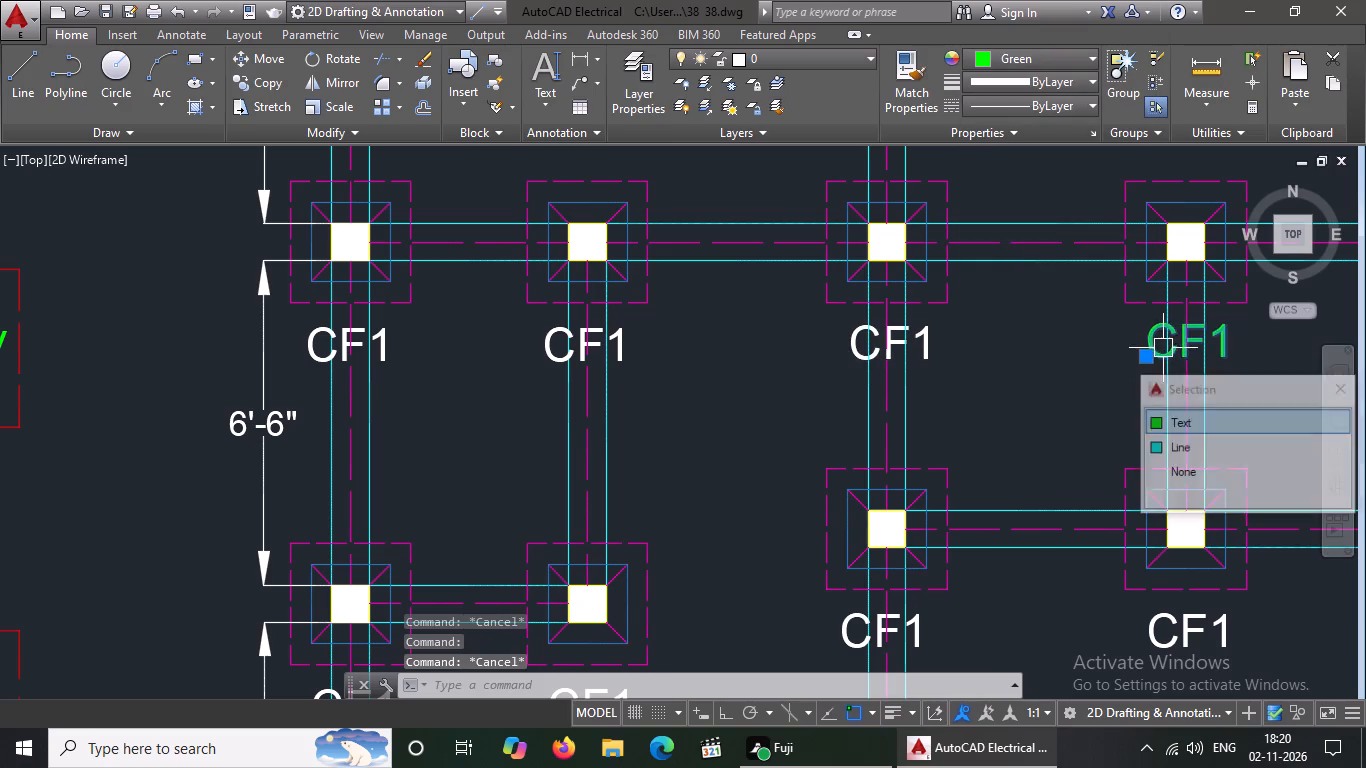
click(1002, 63)
click(1023, 111)
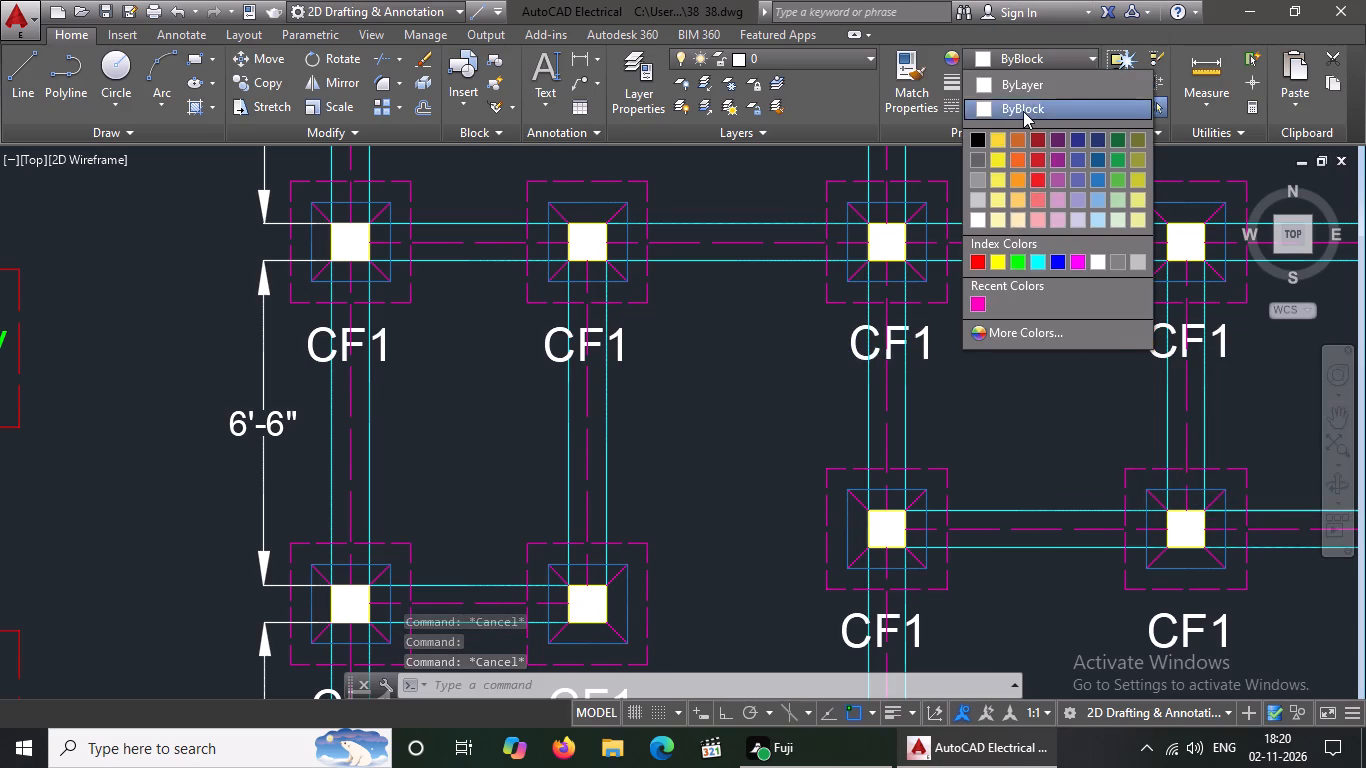
key(Escape)
scroll(1021, 167, down, 2)
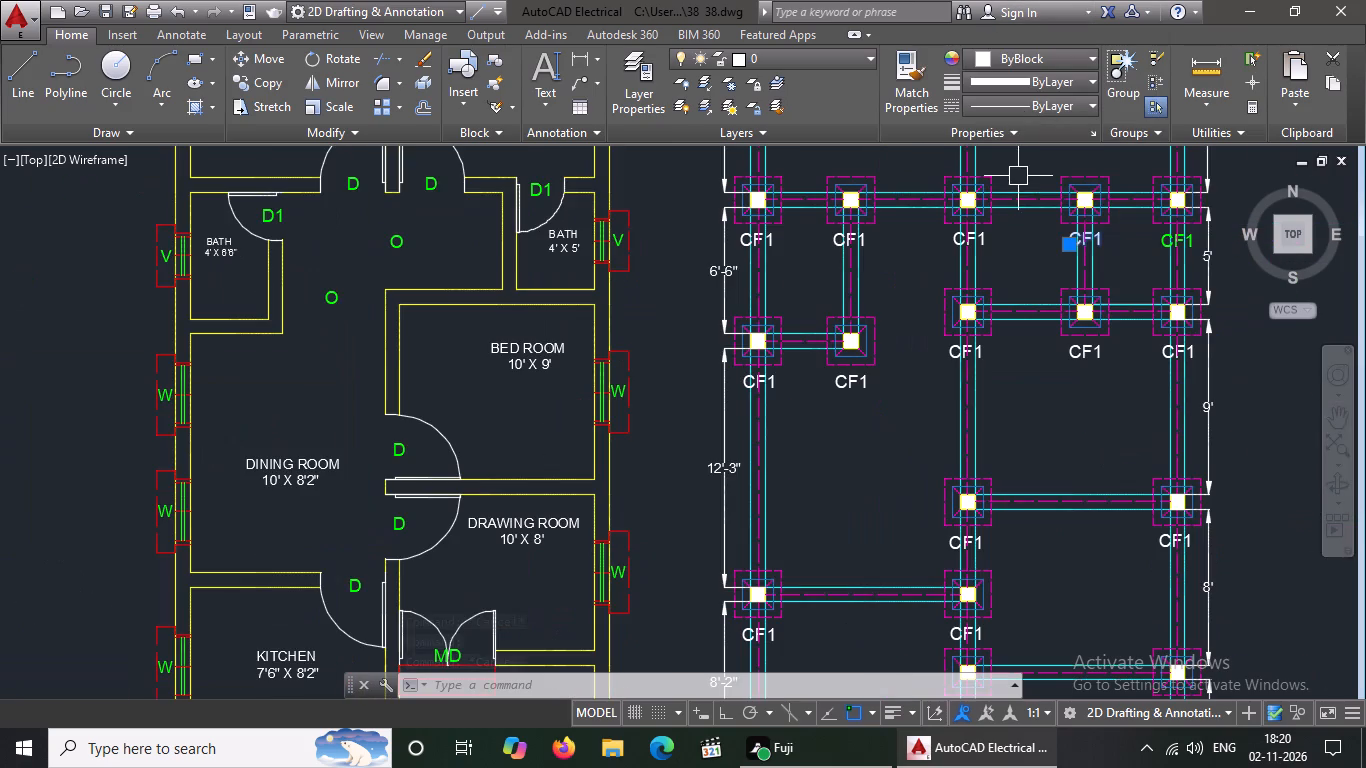
scroll(1143, 245, up, 2)
click(1192, 241)
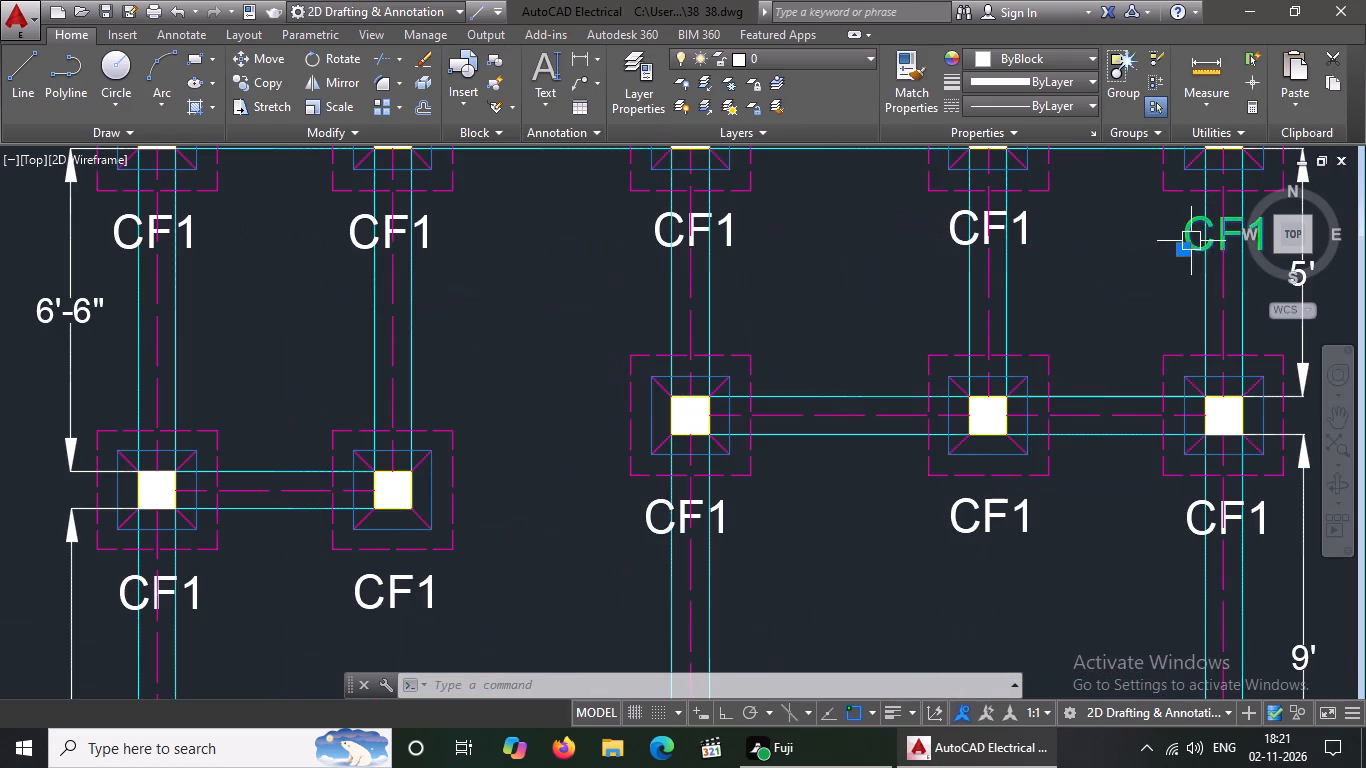
click(986, 49)
click(998, 108)
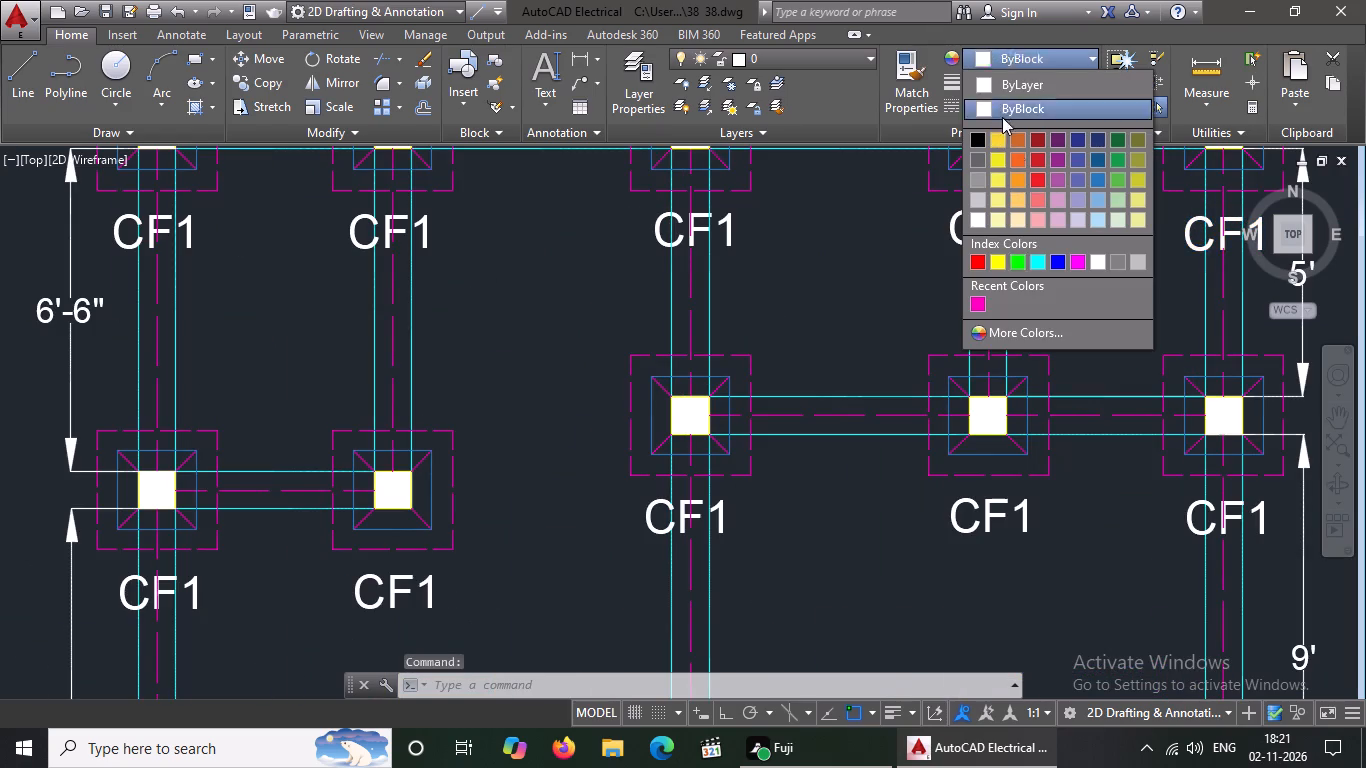
key(Escape)
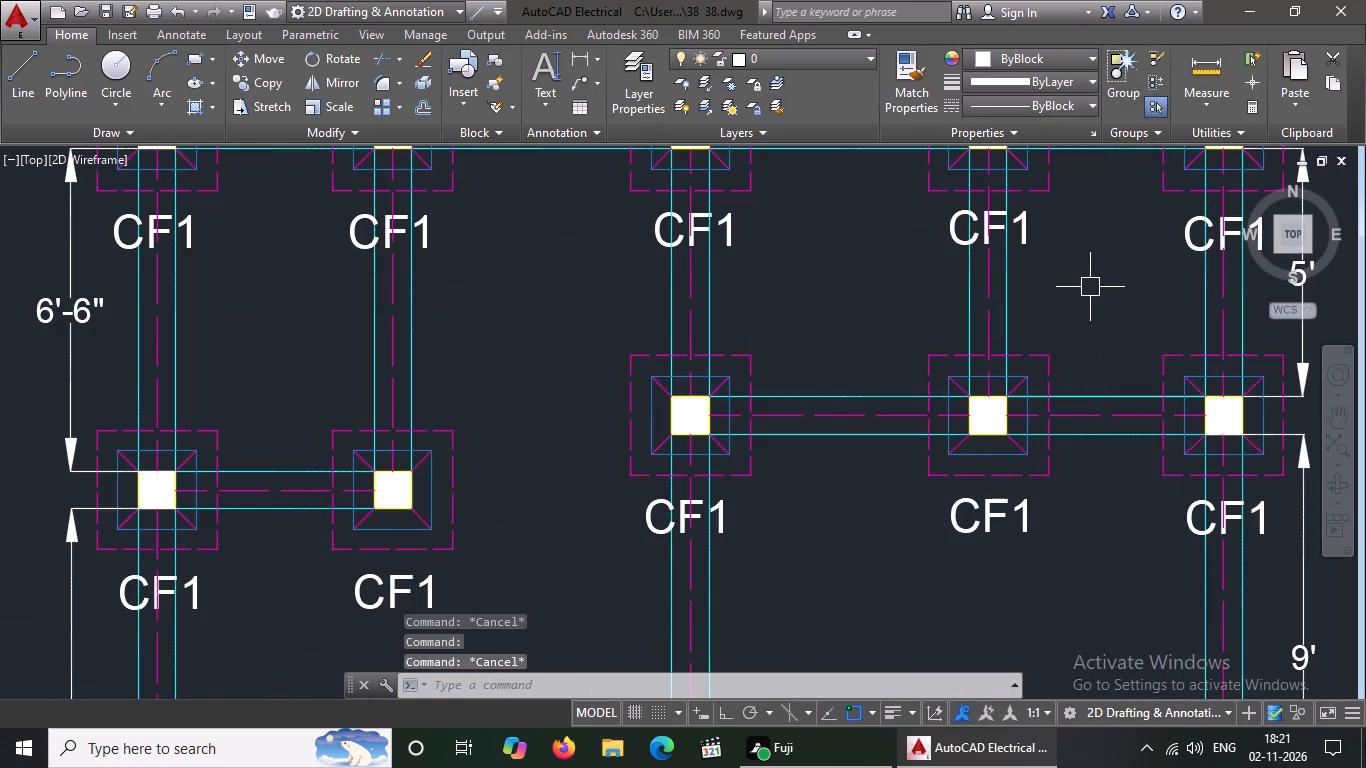
Set the left corner and middle CF1 labels in the topmost footing row of the column footing plan to ByBlock colour.
scroll(1088, 294, down, 4)
scroll(1061, 207, up, 3)
scroll(528, 271, up, 2)
click(603, 275)
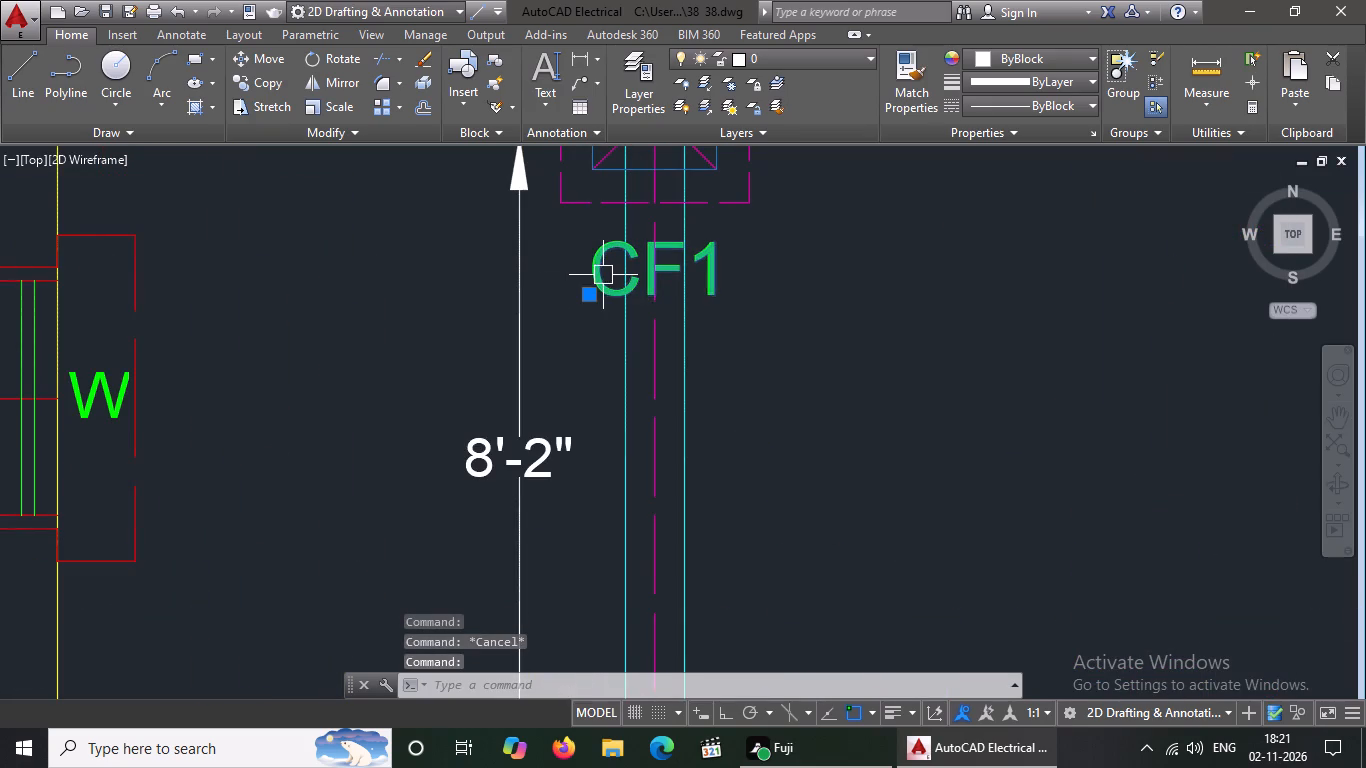
click(1037, 52)
click(1024, 114)
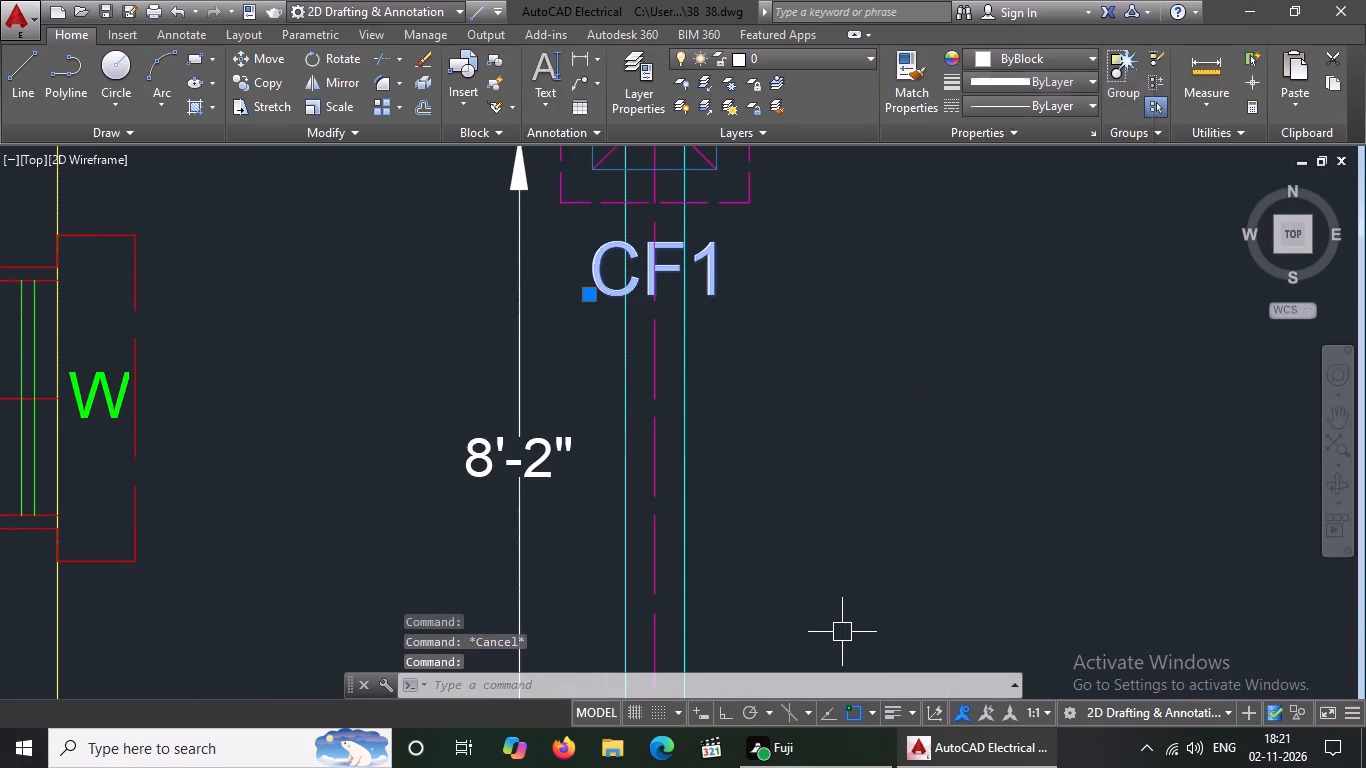
key(Escape)
scroll(714, 476, down, 2)
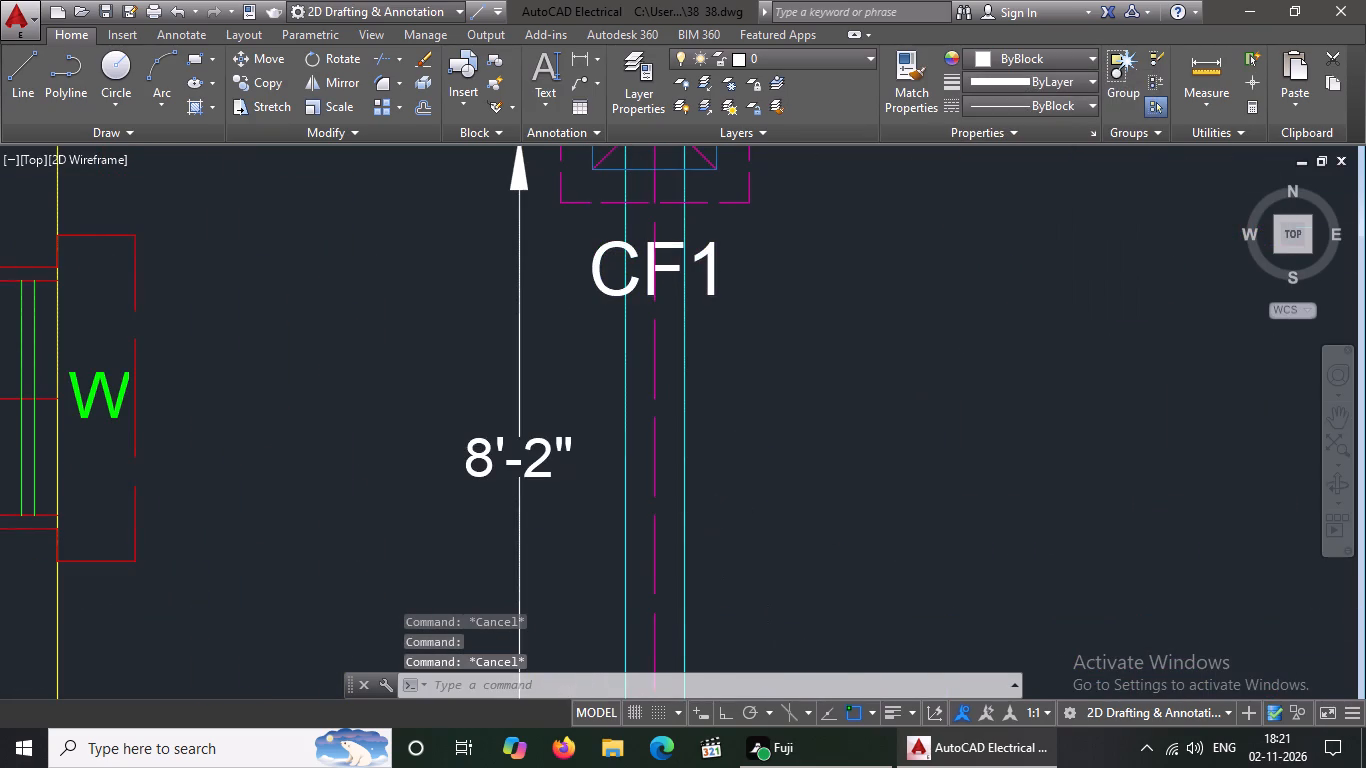
scroll(1033, 430, up, 1)
click(981, 391)
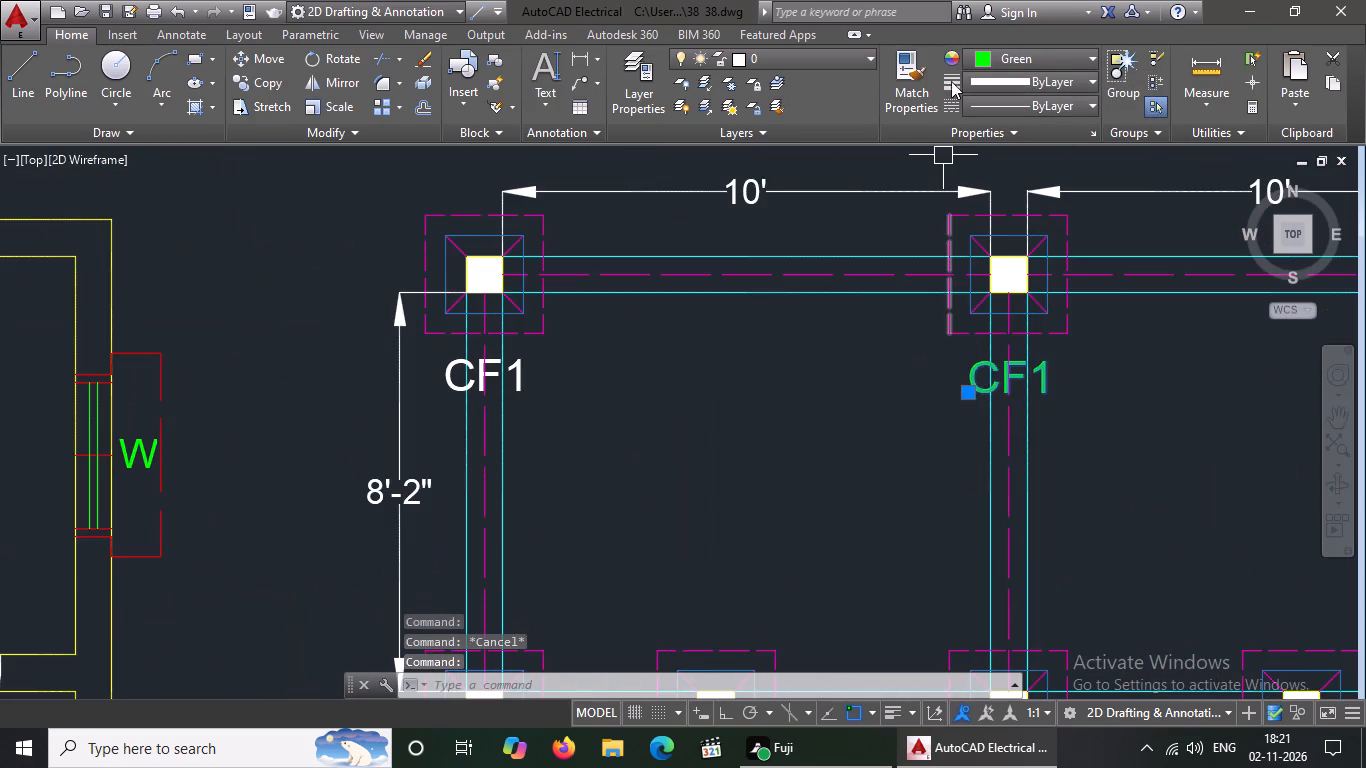
click(979, 60)
click(1012, 104)
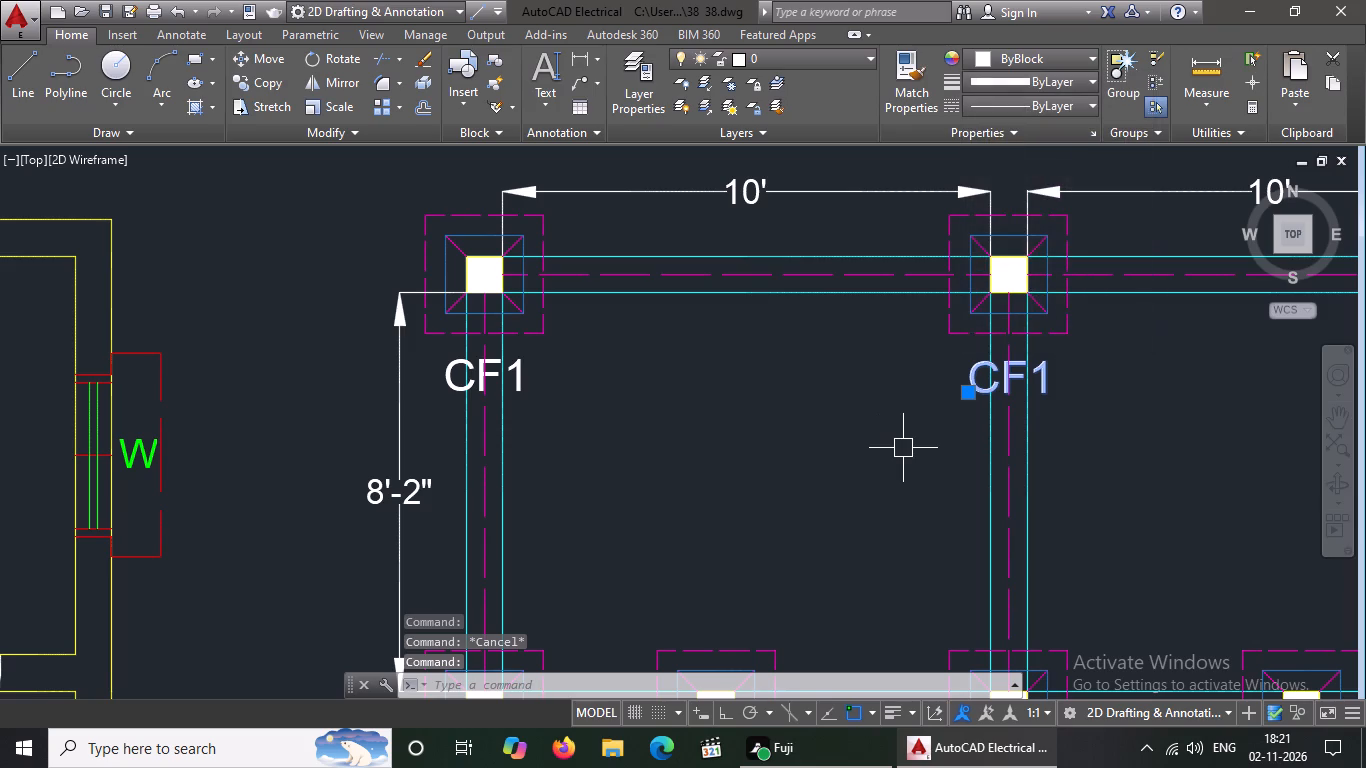
key(Escape)
Set the remaining green CF1 label at the right corner of the topmost footing row to ByBlock colour.
scroll(903, 448, down, 4)
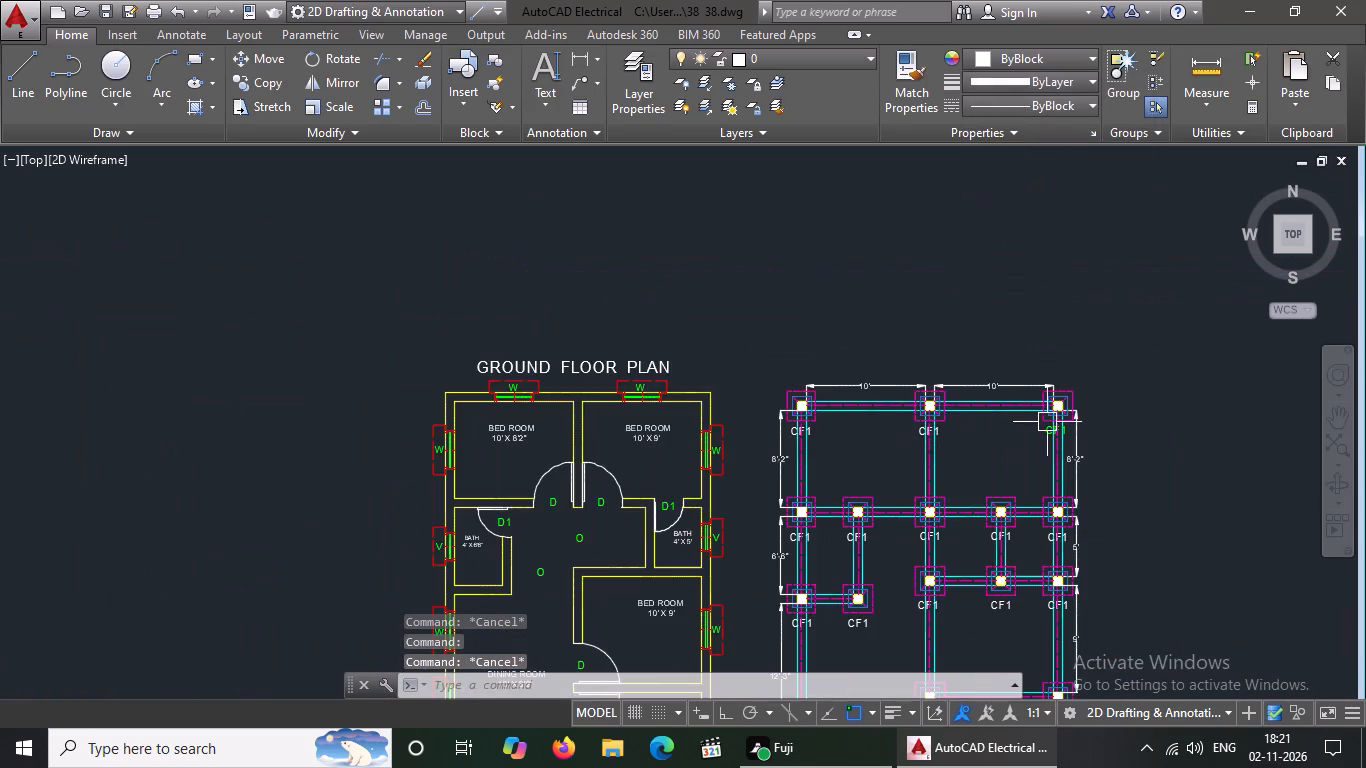
scroll(1086, 426, up, 4)
click(823, 441)
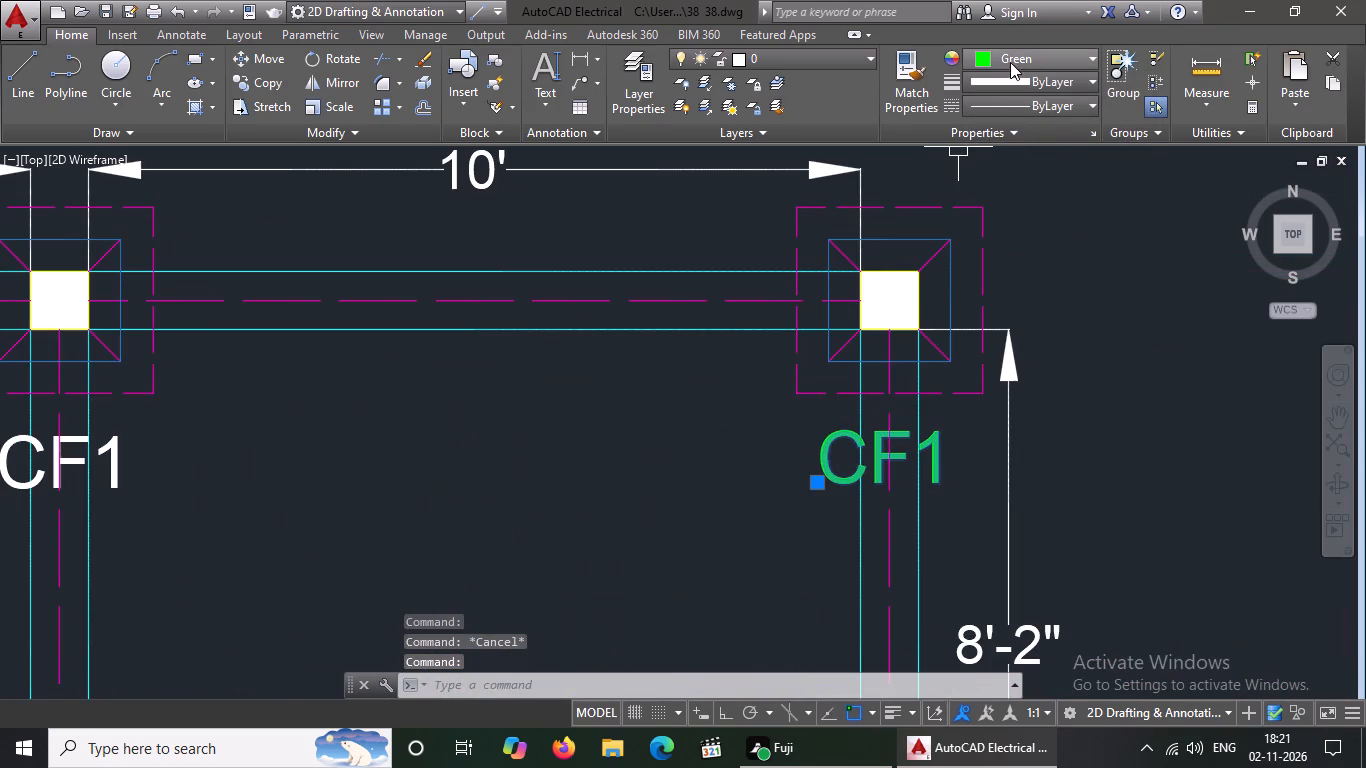
click(1011, 59)
click(1004, 99)
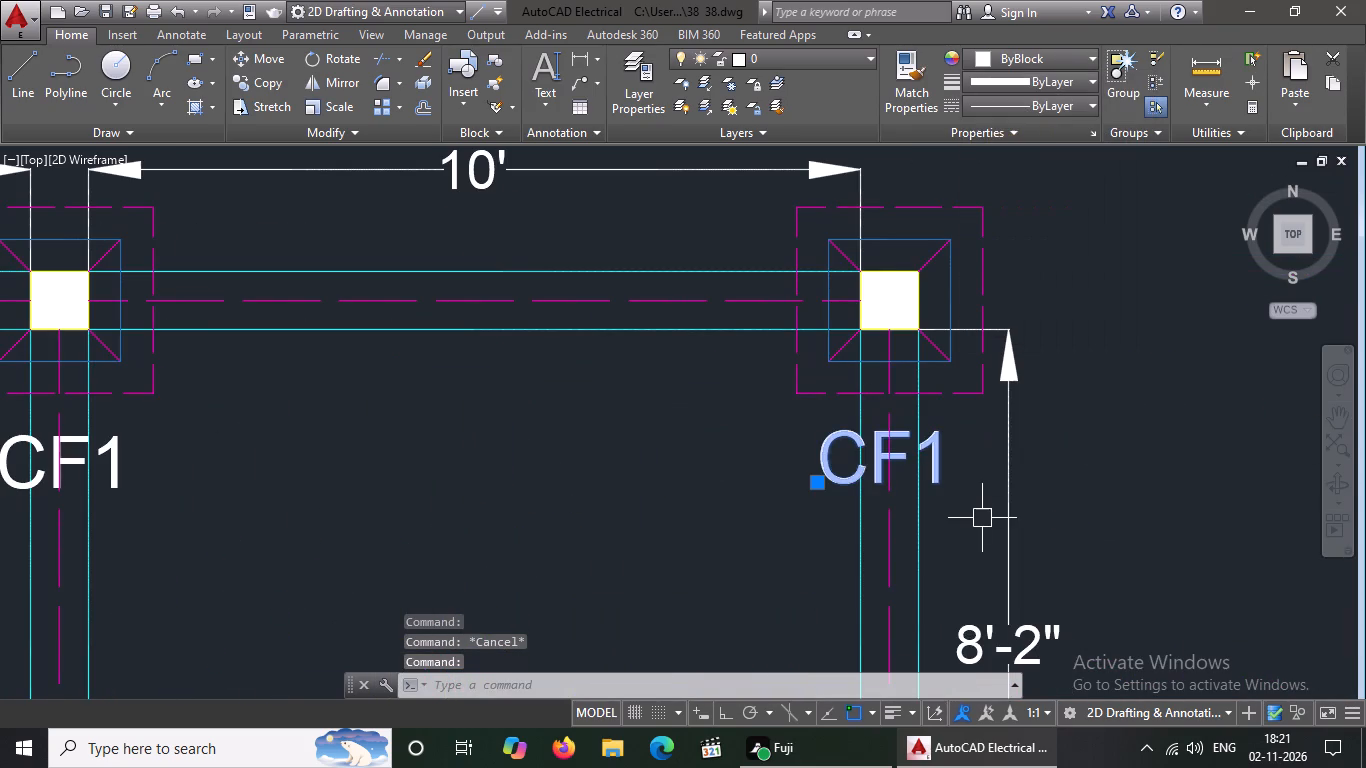
key(Escape)
Look over the column footing plan, ground floor plan and elevation to check the recoloured labels and the overall sheet.
scroll(982, 519, down, 4)
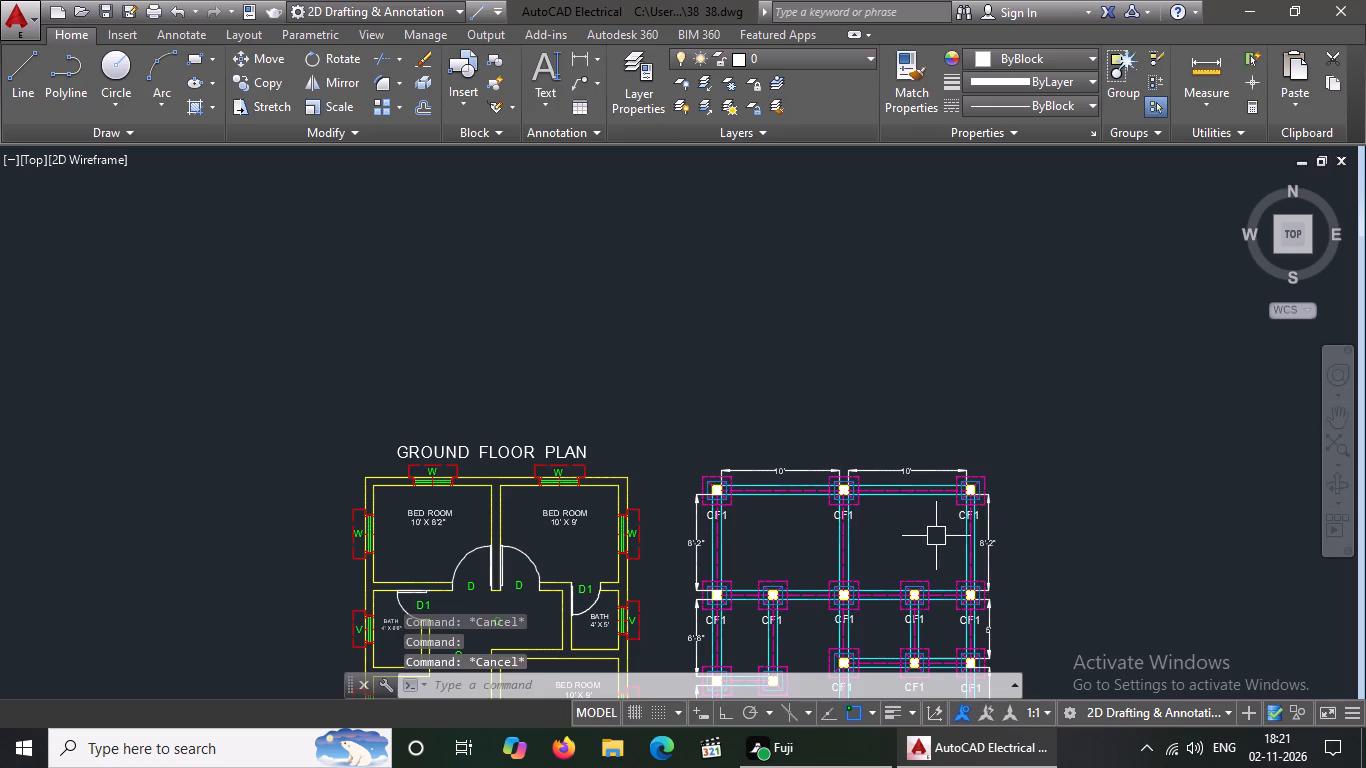
scroll(949, 461, down, 9)
scroll(927, 540, up, 1)
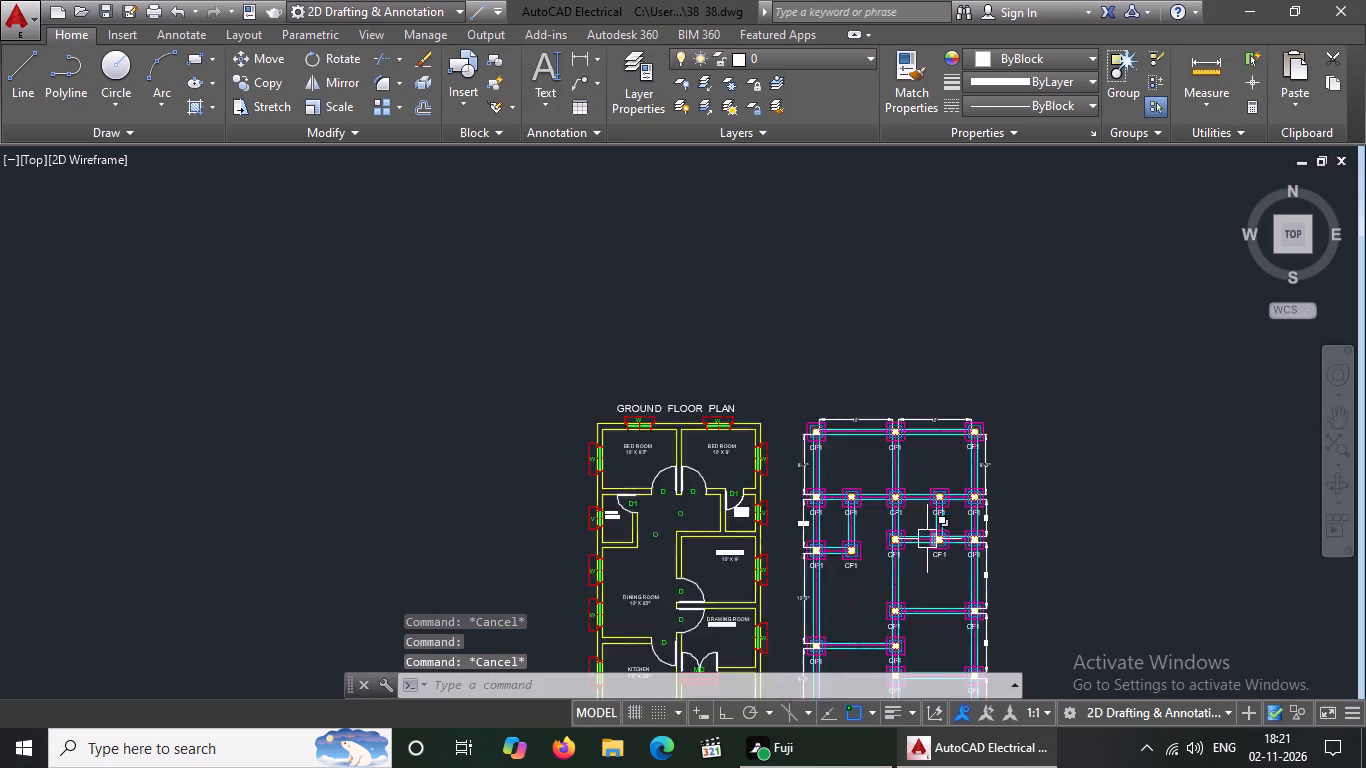
scroll(927, 539, down, 1)
scroll(594, 308, up, 1)
middle_drag(1045, 596, 535, 278)
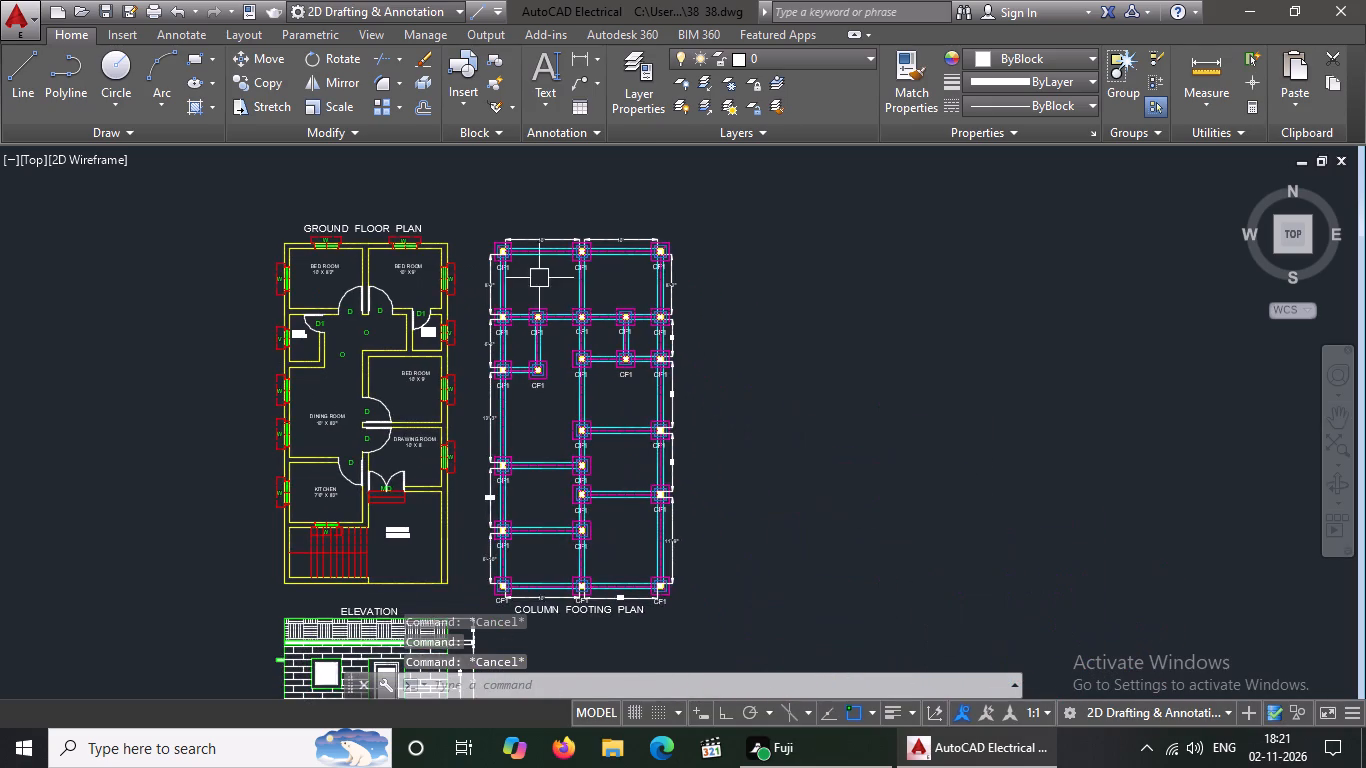
scroll(611, 262, down, 1)
scroll(384, 475, up, 1)
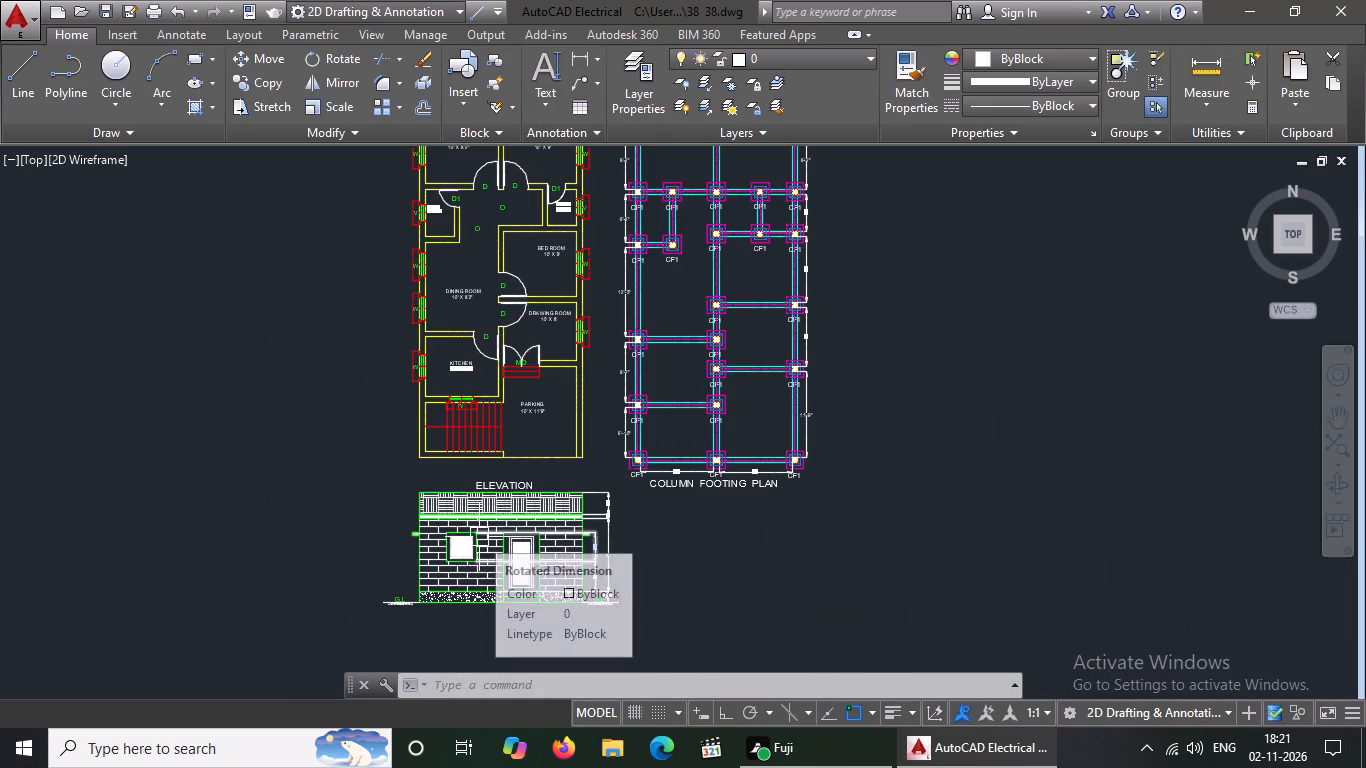
middle_drag(705, 453, 724, 541)
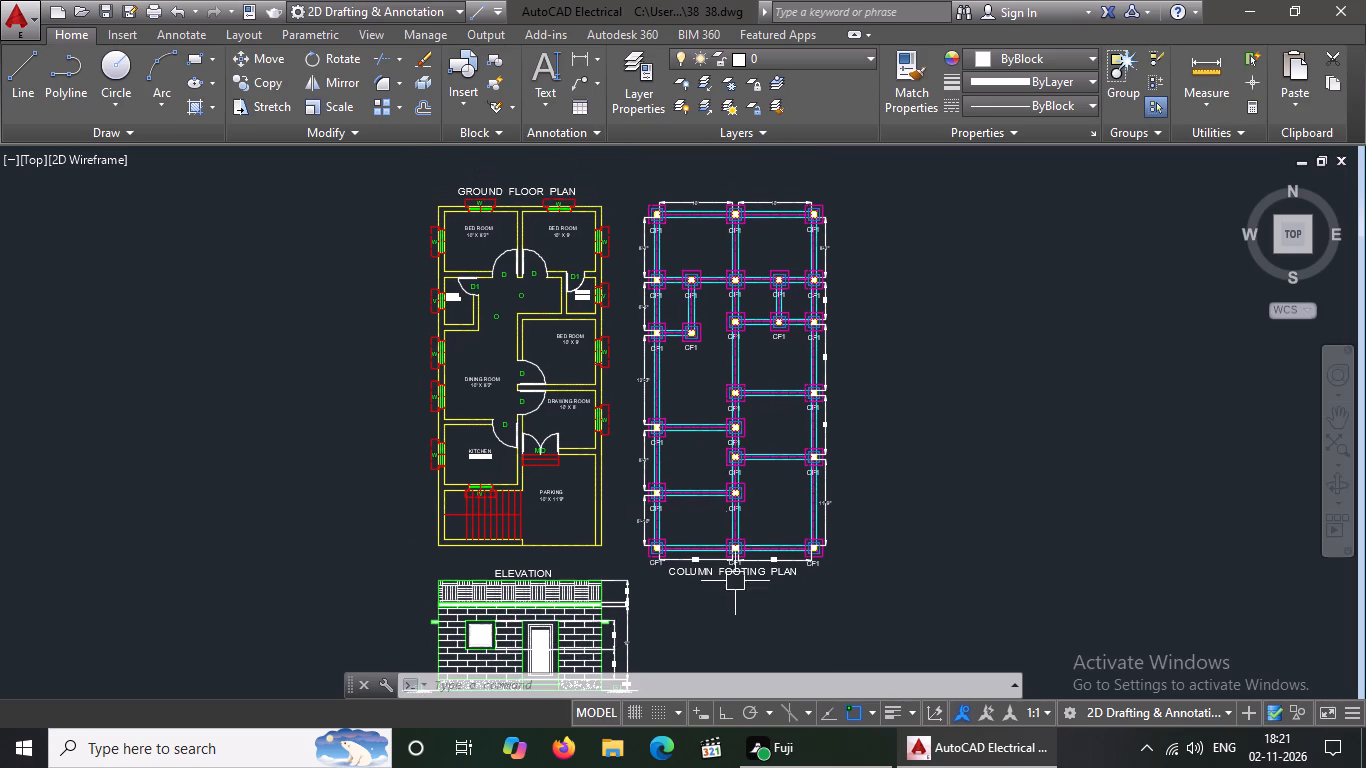
scroll(695, 398, down, 1)
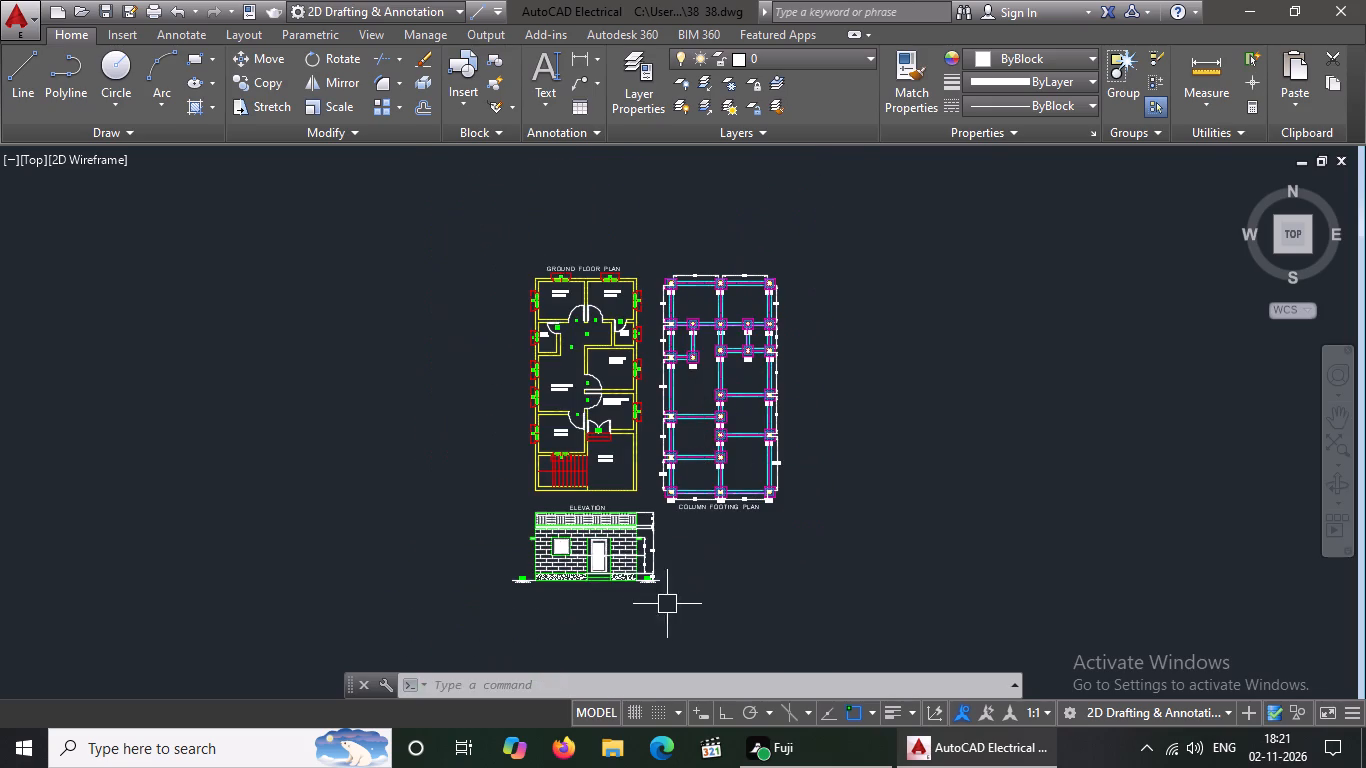
scroll(625, 568, up, 2)
scroll(561, 473, up, 1)
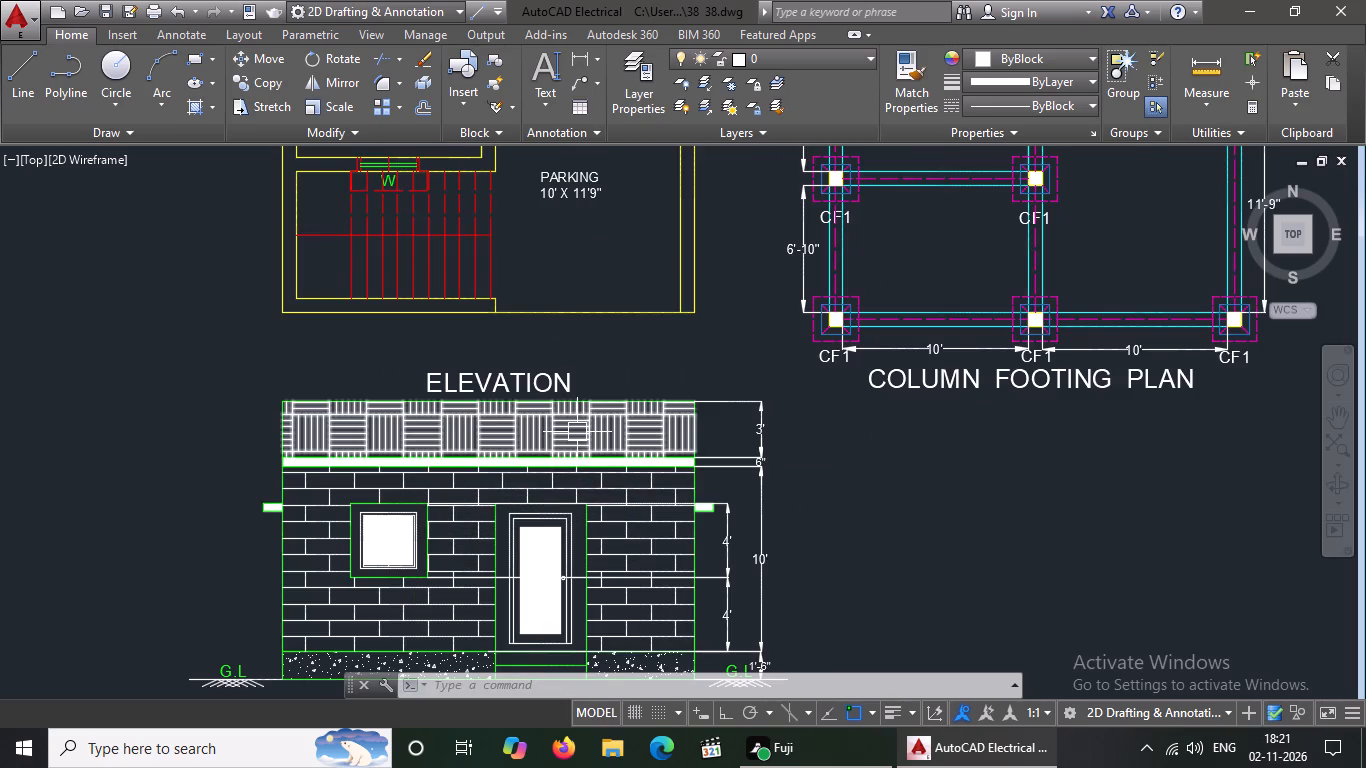
scroll(919, 424, down, 3)
middle_drag(911, 417, 909, 417)
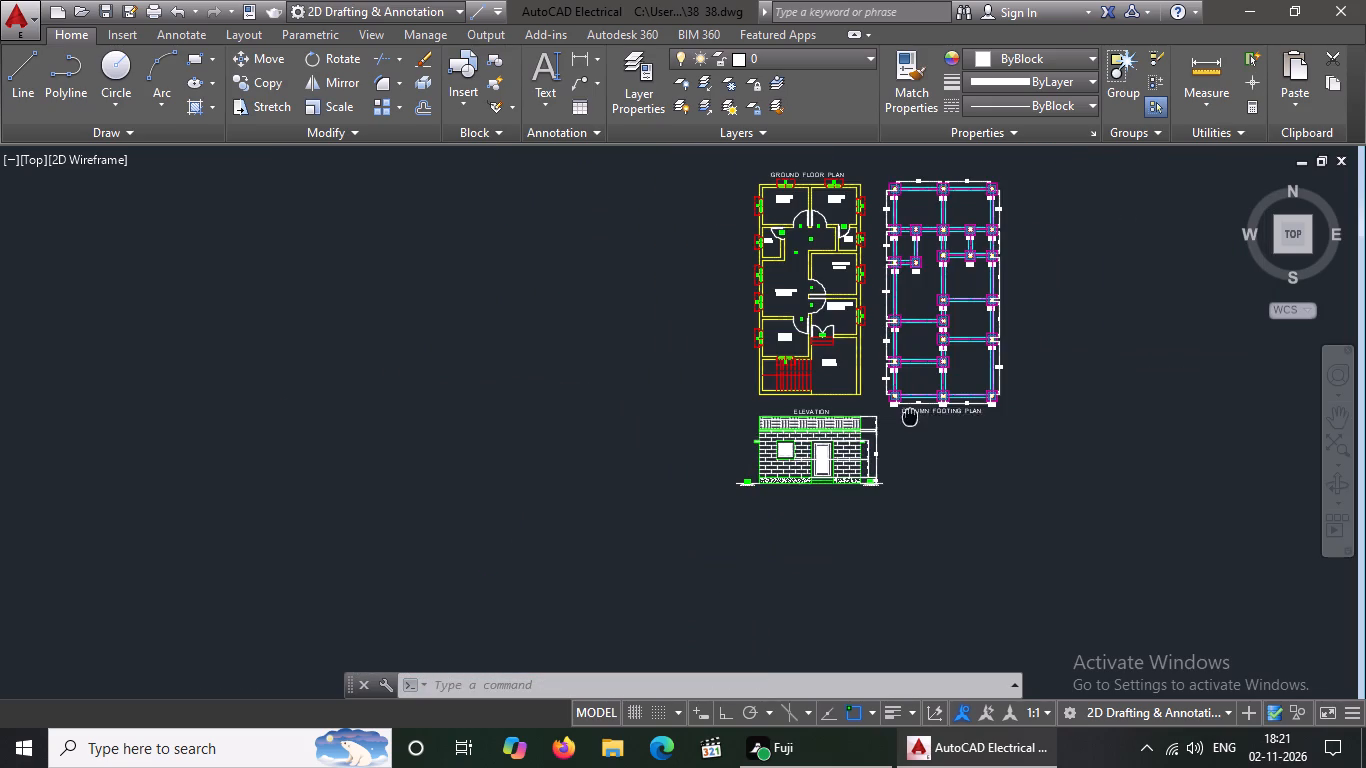
middle_drag(909, 417, 631, 506)
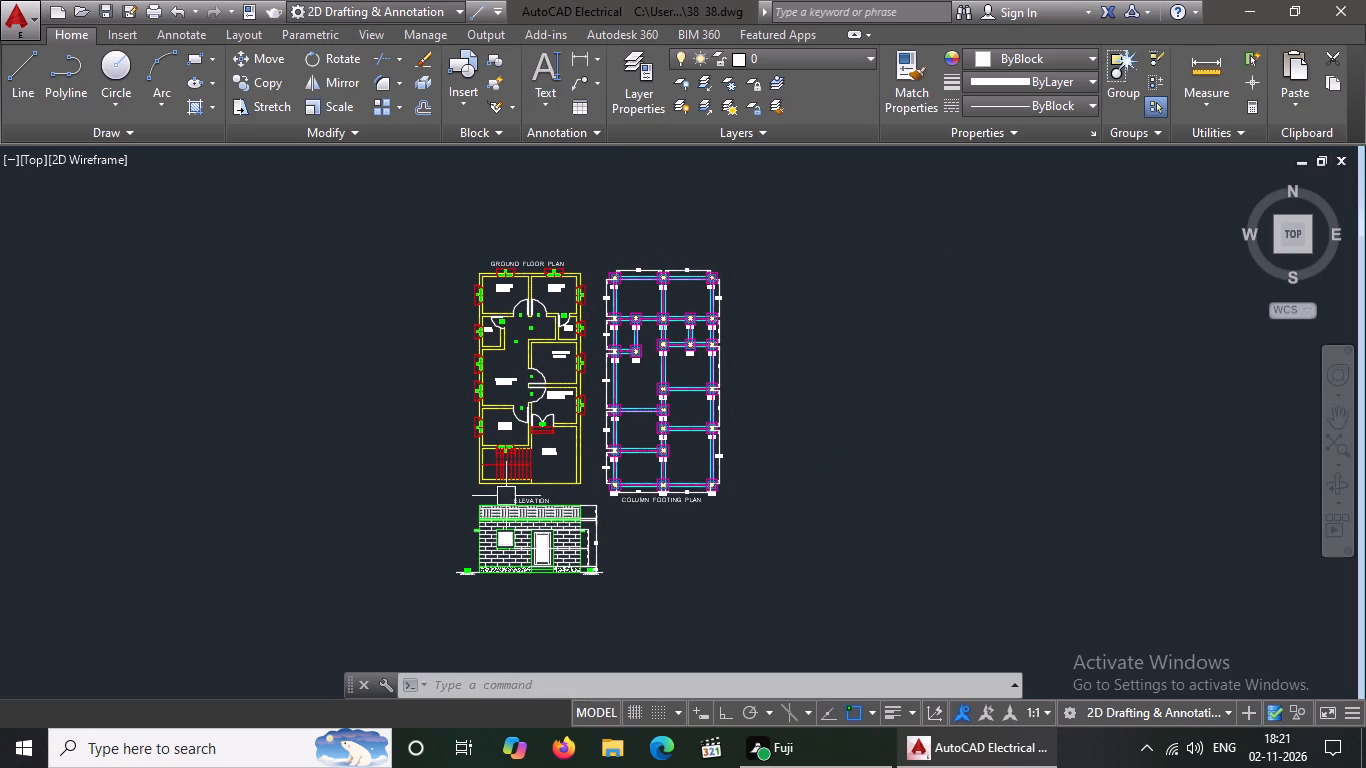
scroll(506, 496, up, 1)
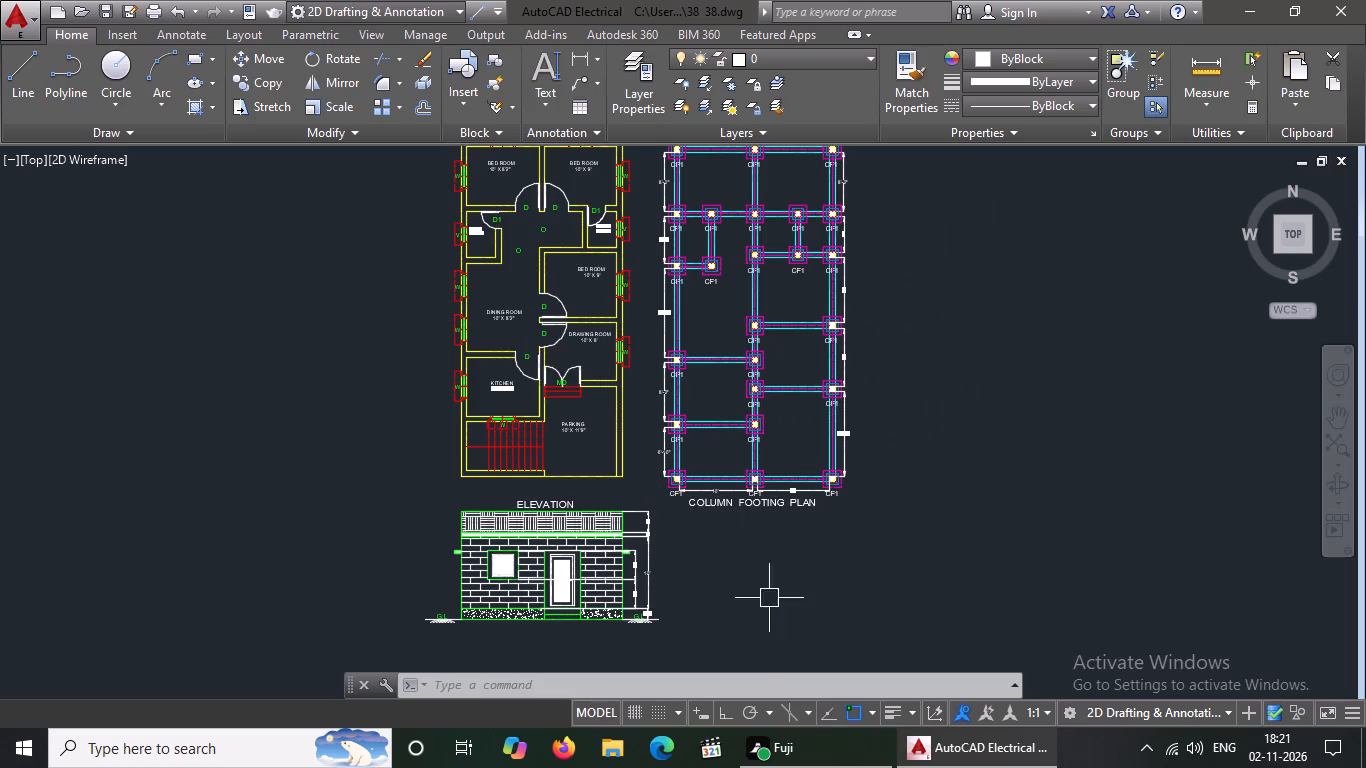
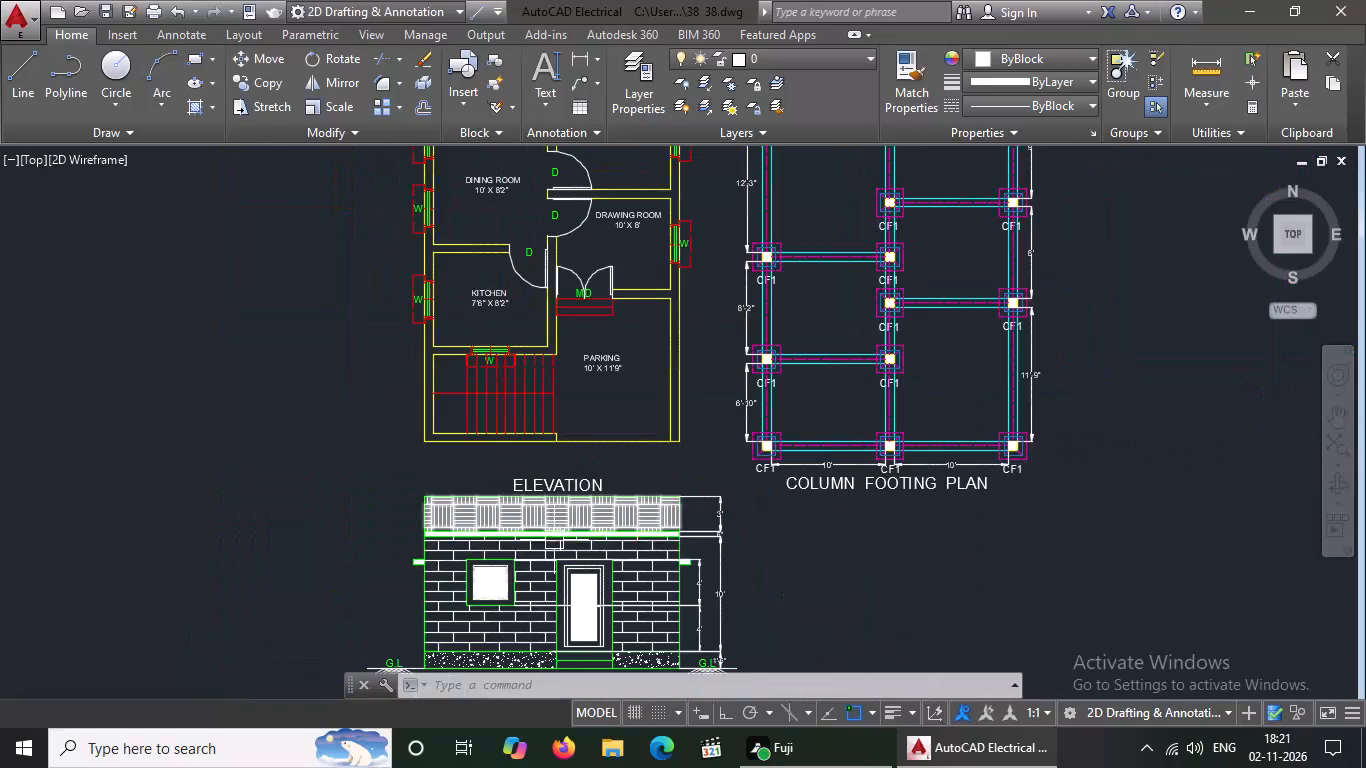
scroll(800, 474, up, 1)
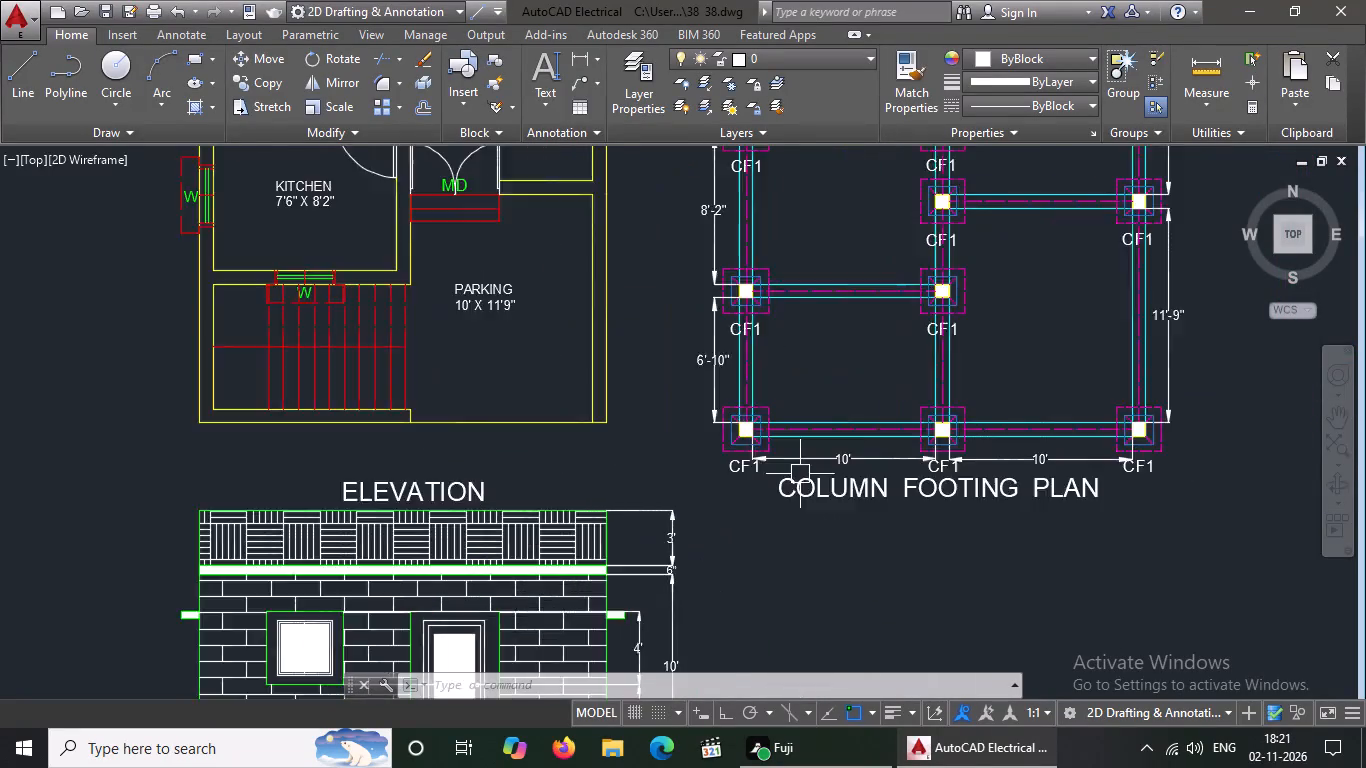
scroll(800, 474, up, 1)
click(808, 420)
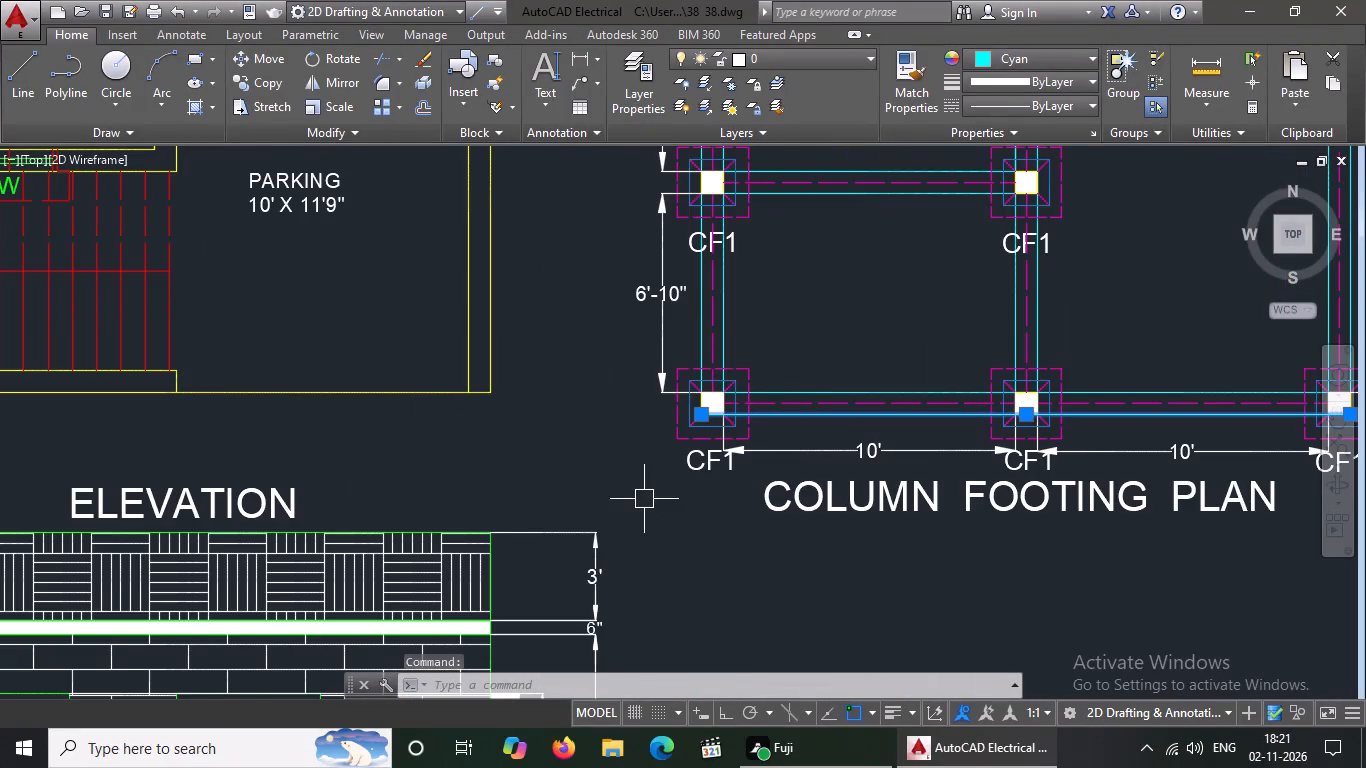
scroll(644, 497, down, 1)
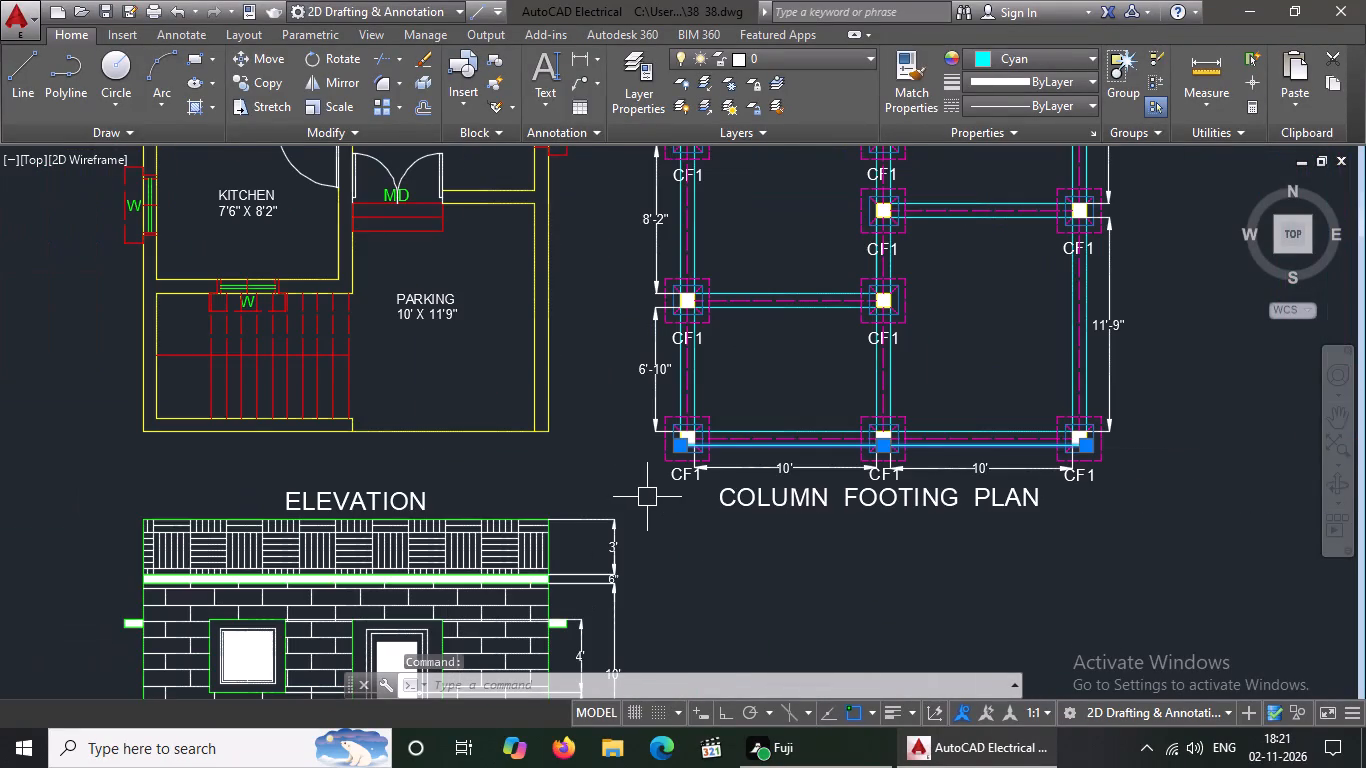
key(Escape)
Set the green W label of the window between the kitchen and the staircase to ByBlock colour.
scroll(647, 497, down, 2)
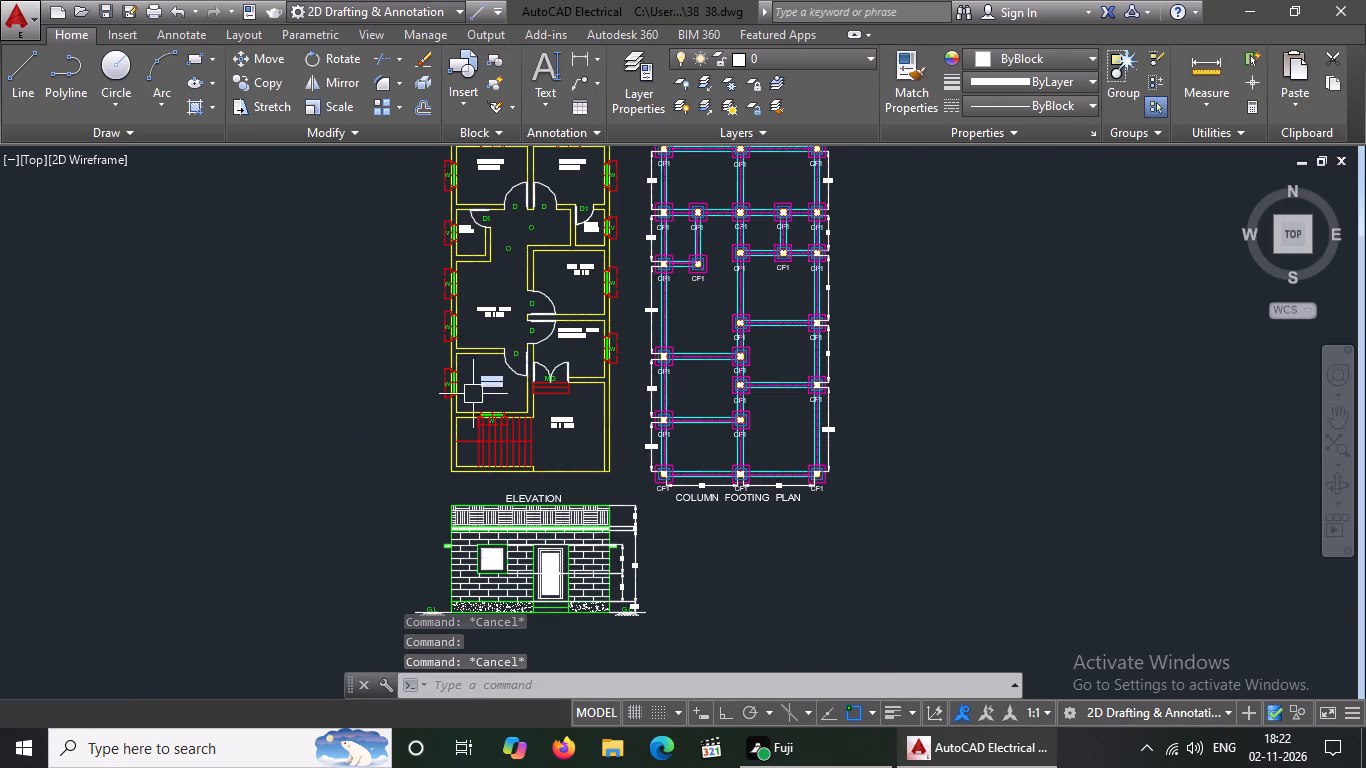
scroll(473, 394, up, 2)
scroll(382, 363, up, 1)
scroll(620, 444, down, 2)
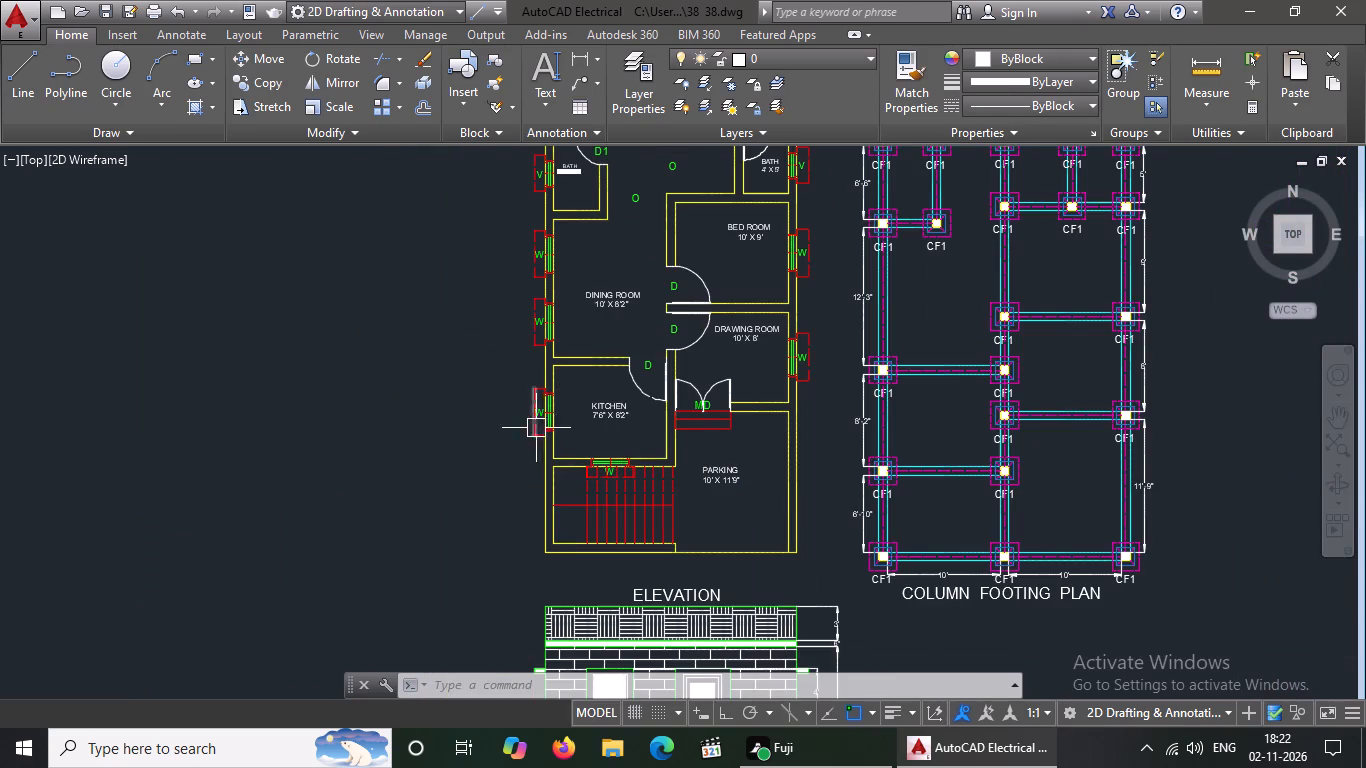
scroll(648, 483, up, 2)
scroll(553, 462, up, 1)
click(548, 457)
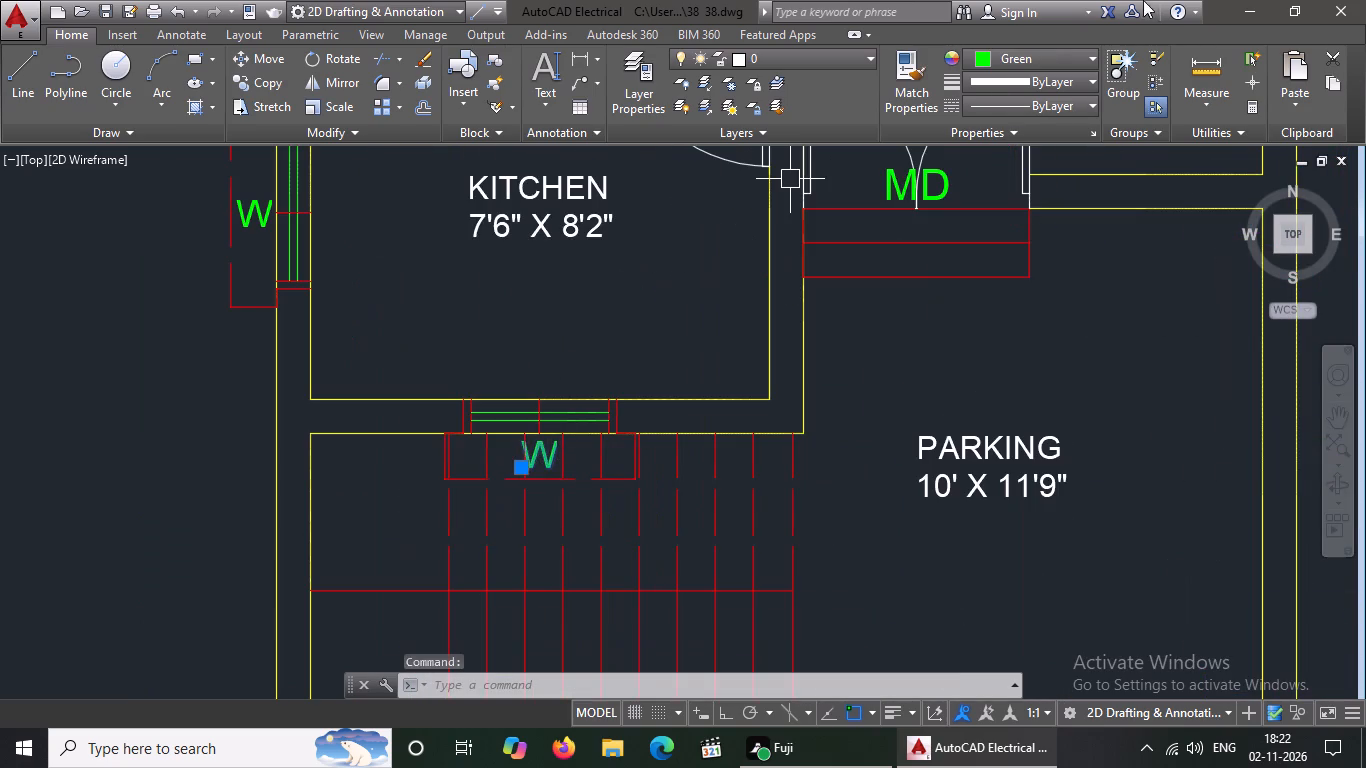
scroll(1134, 0, up, 1)
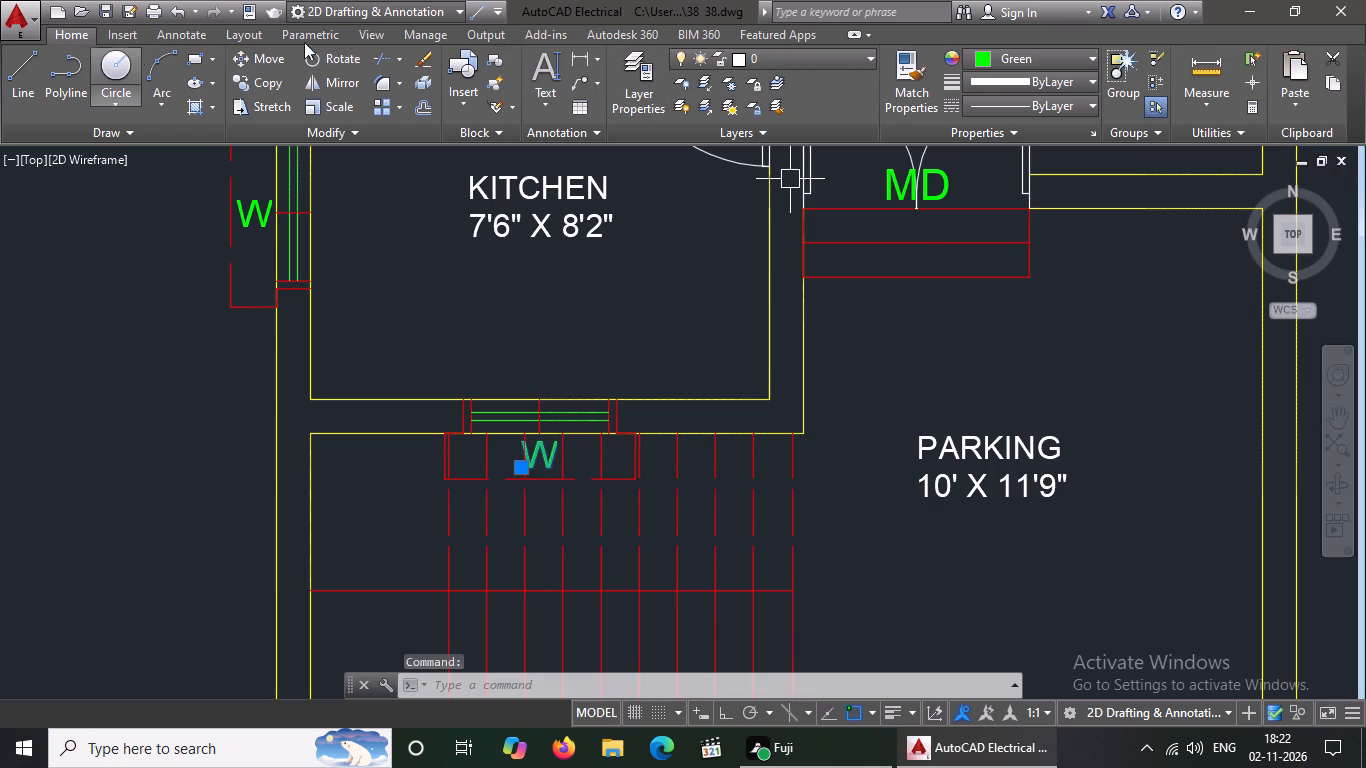
click(984, 59)
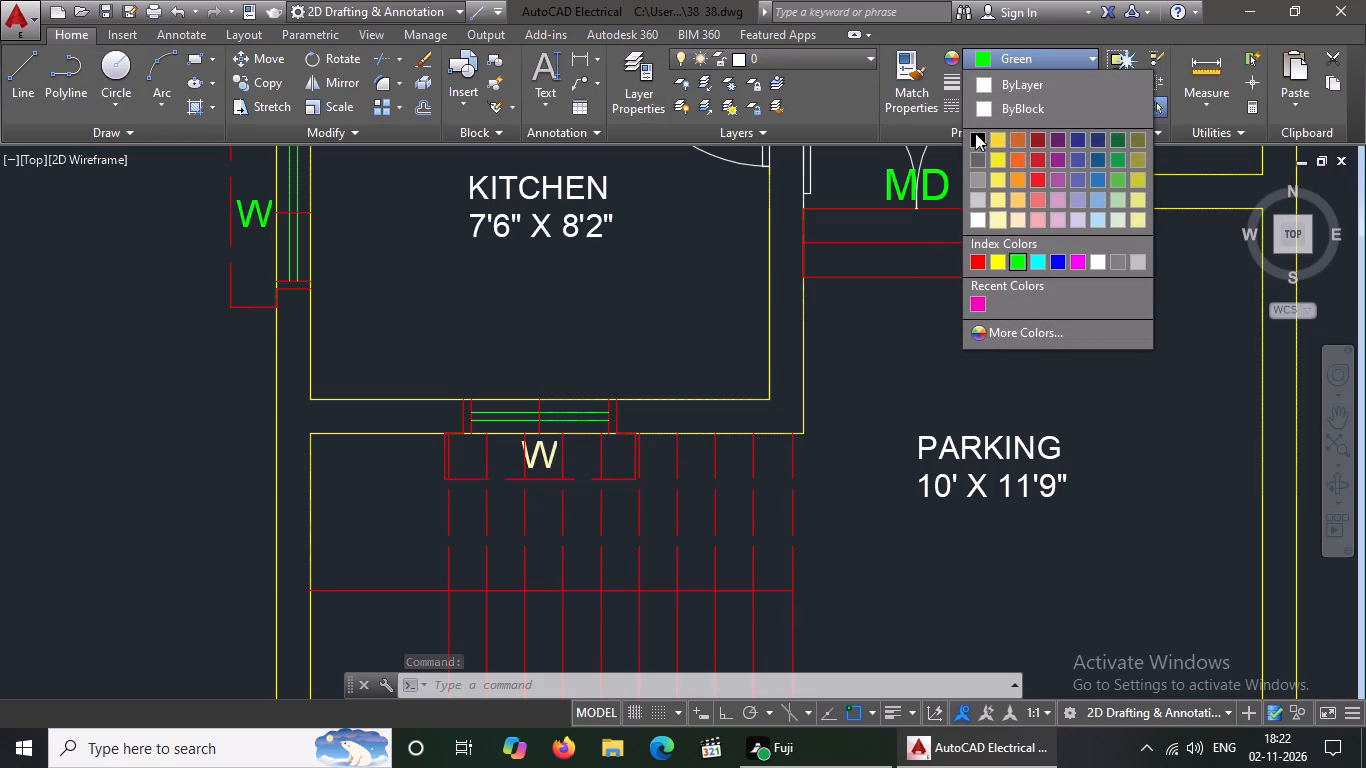
click(982, 108)
scroll(904, 436, down, 2)
key(Escape)
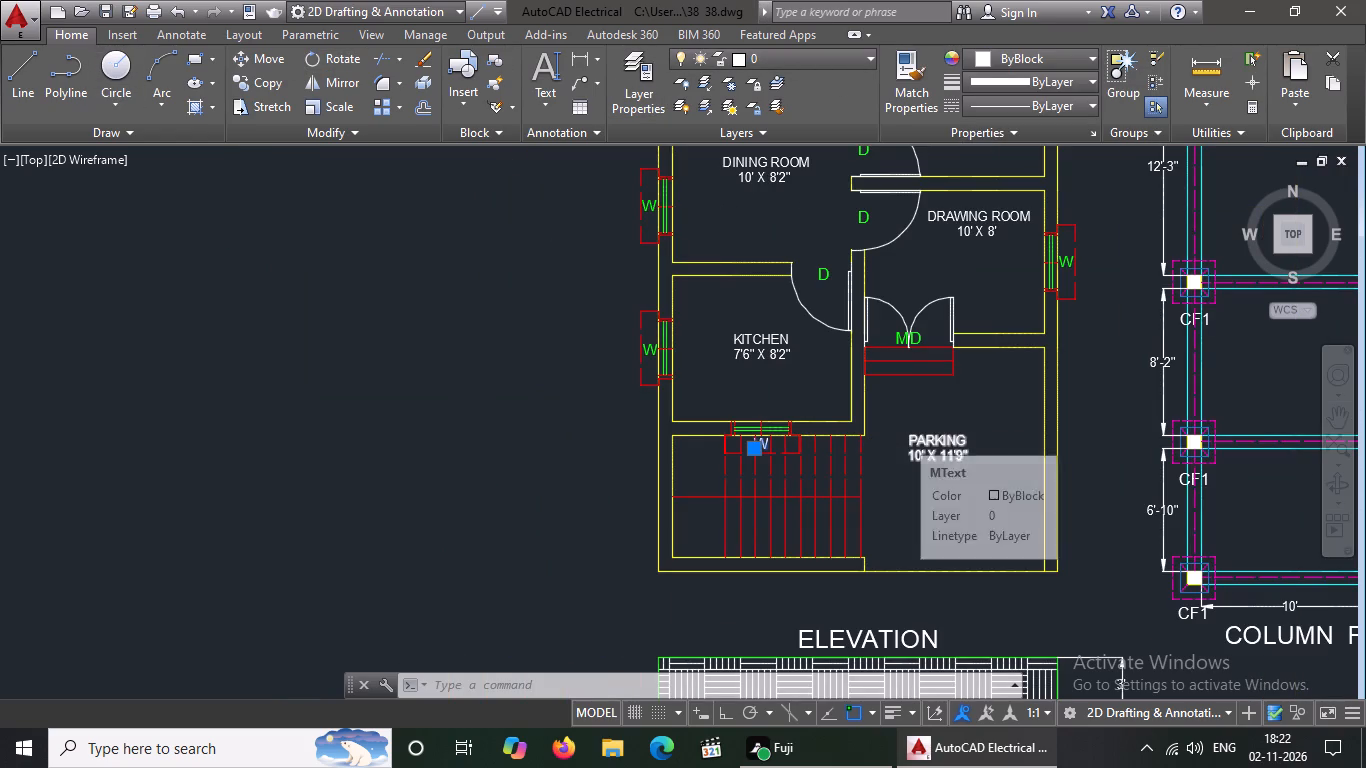
Set the green W label of the kitchen's outer-wall window in the ground floor plan to ByBlock colour.
scroll(661, 344, up, 2)
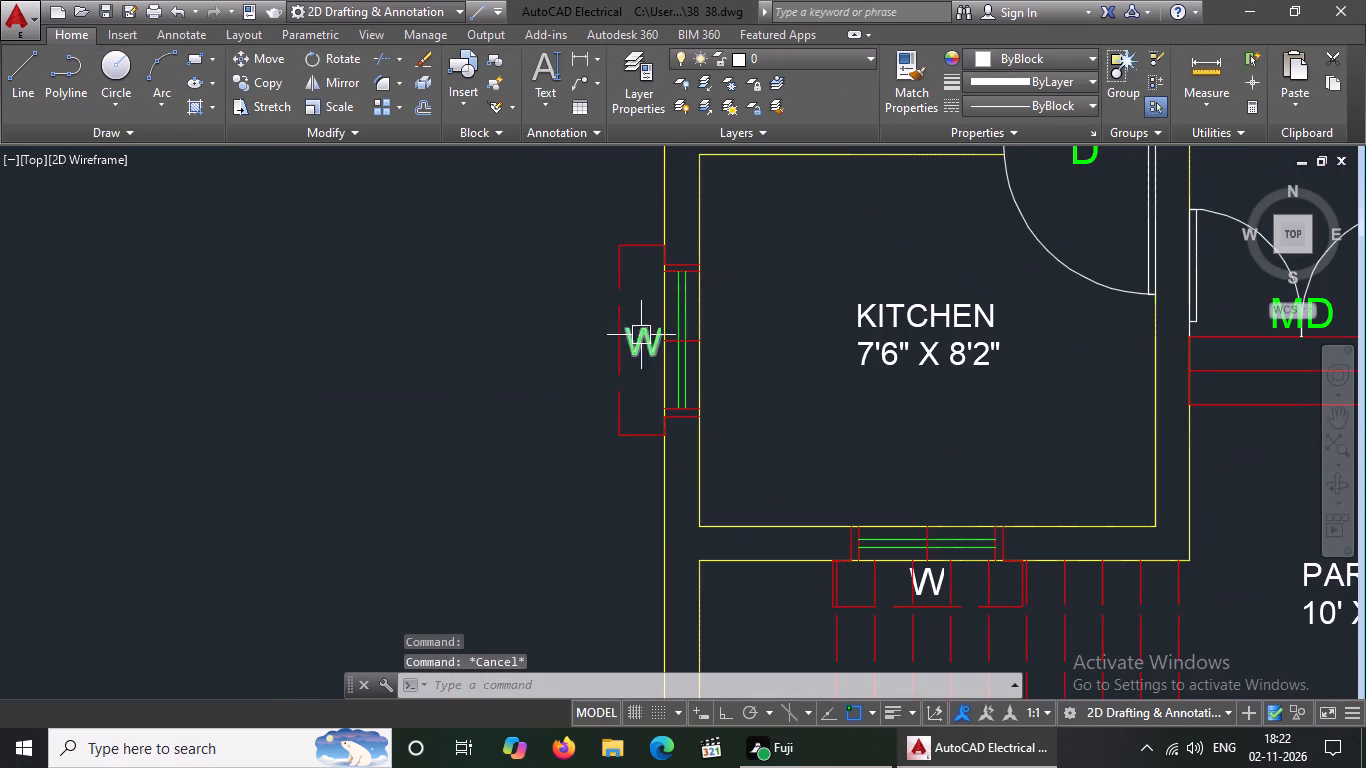
click(645, 328)
click(1006, 57)
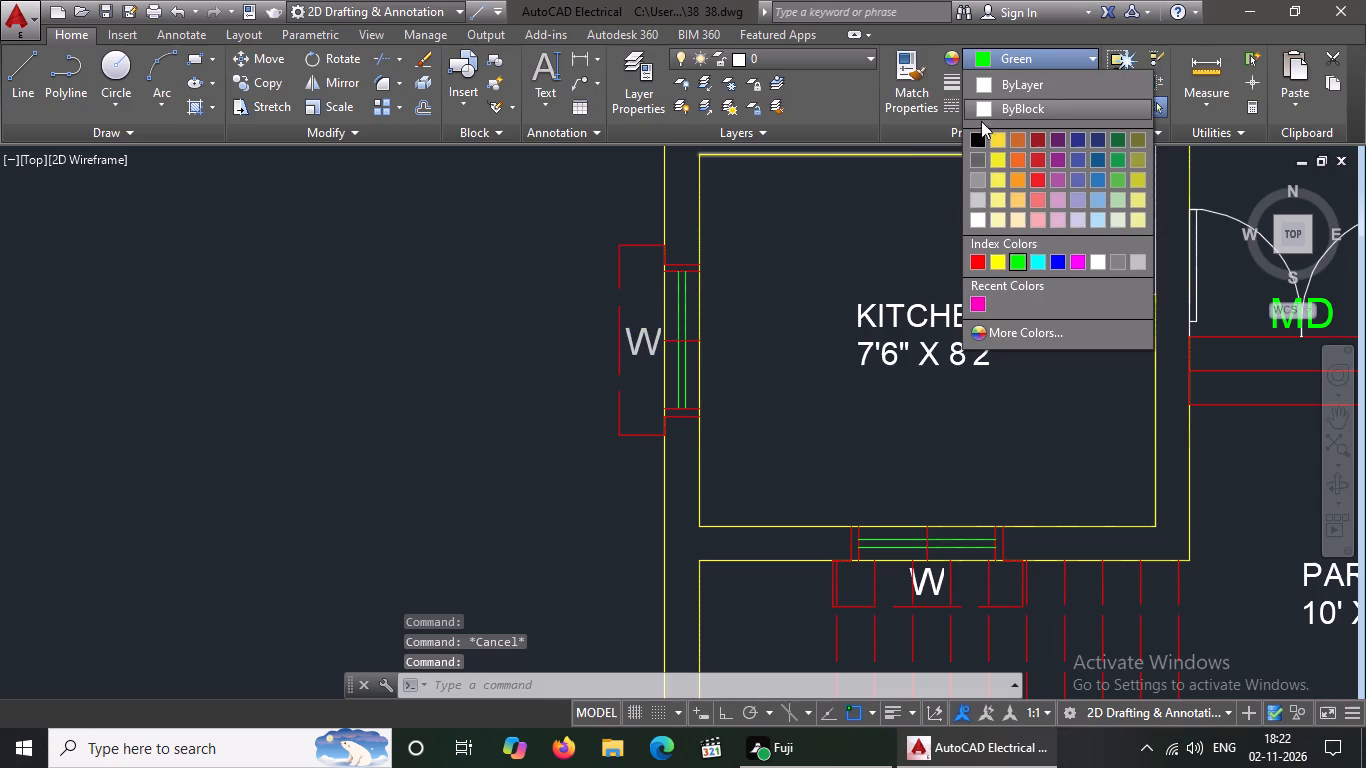
click(997, 106)
key(Escape)
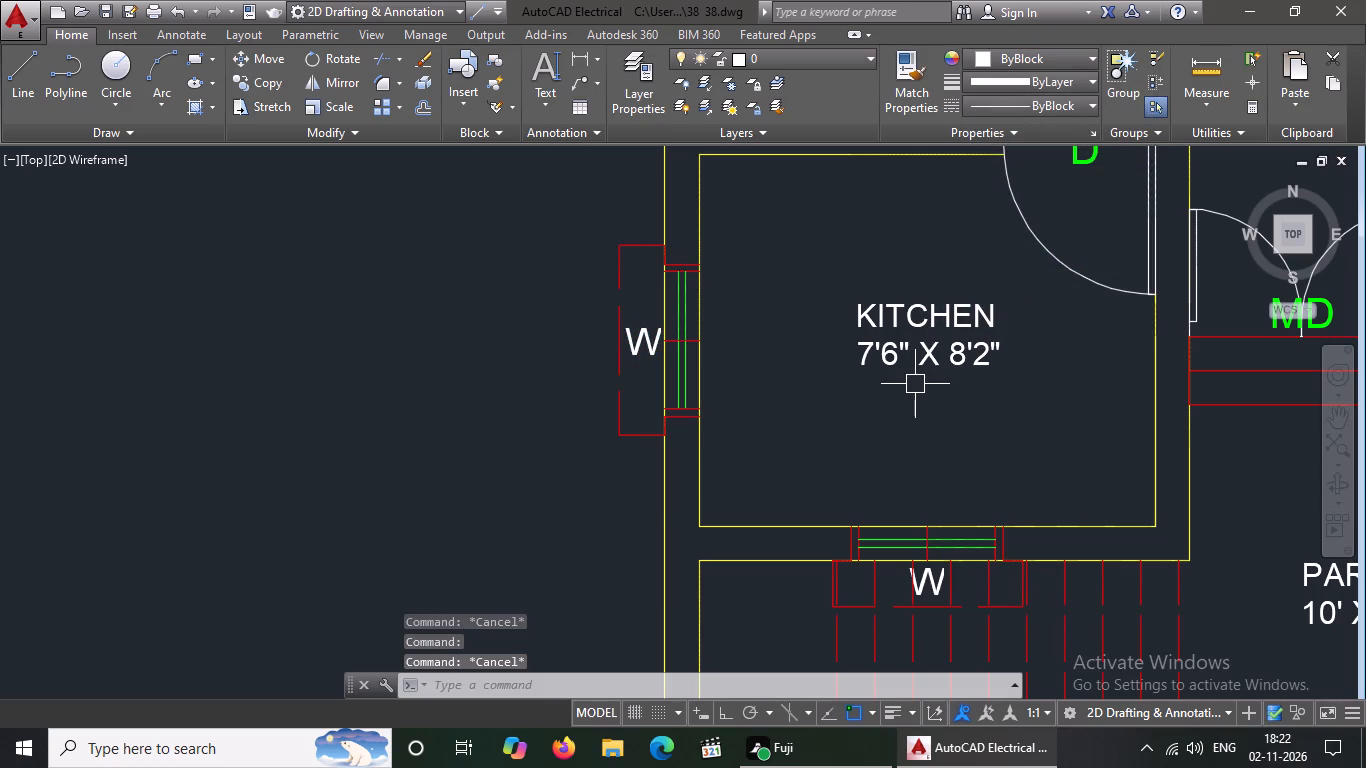
Set the two green W labels of the dining room's outer-wall windows to ByBlock colour.
scroll(913, 386, down, 4)
scroll(888, 297, up, 2)
scroll(761, 266, up, 1)
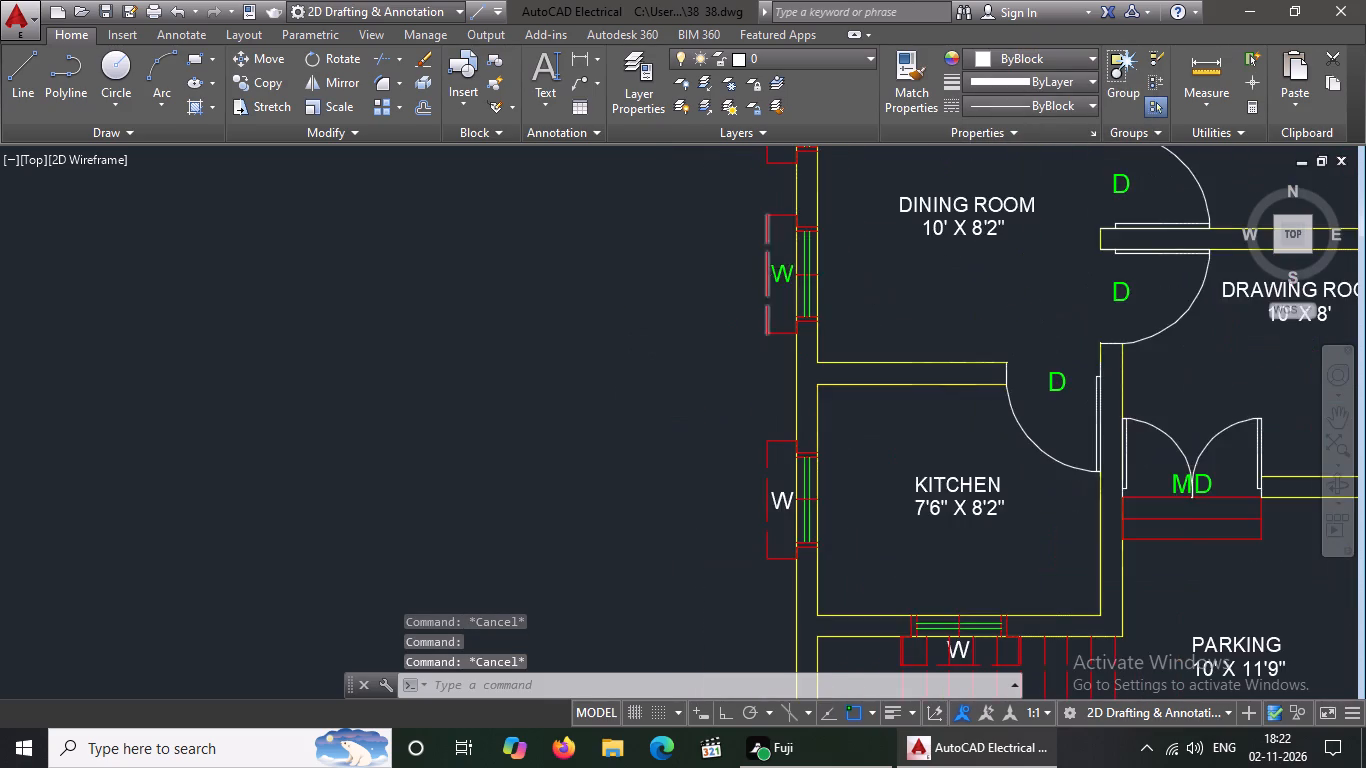
click(787, 274)
click(1015, 49)
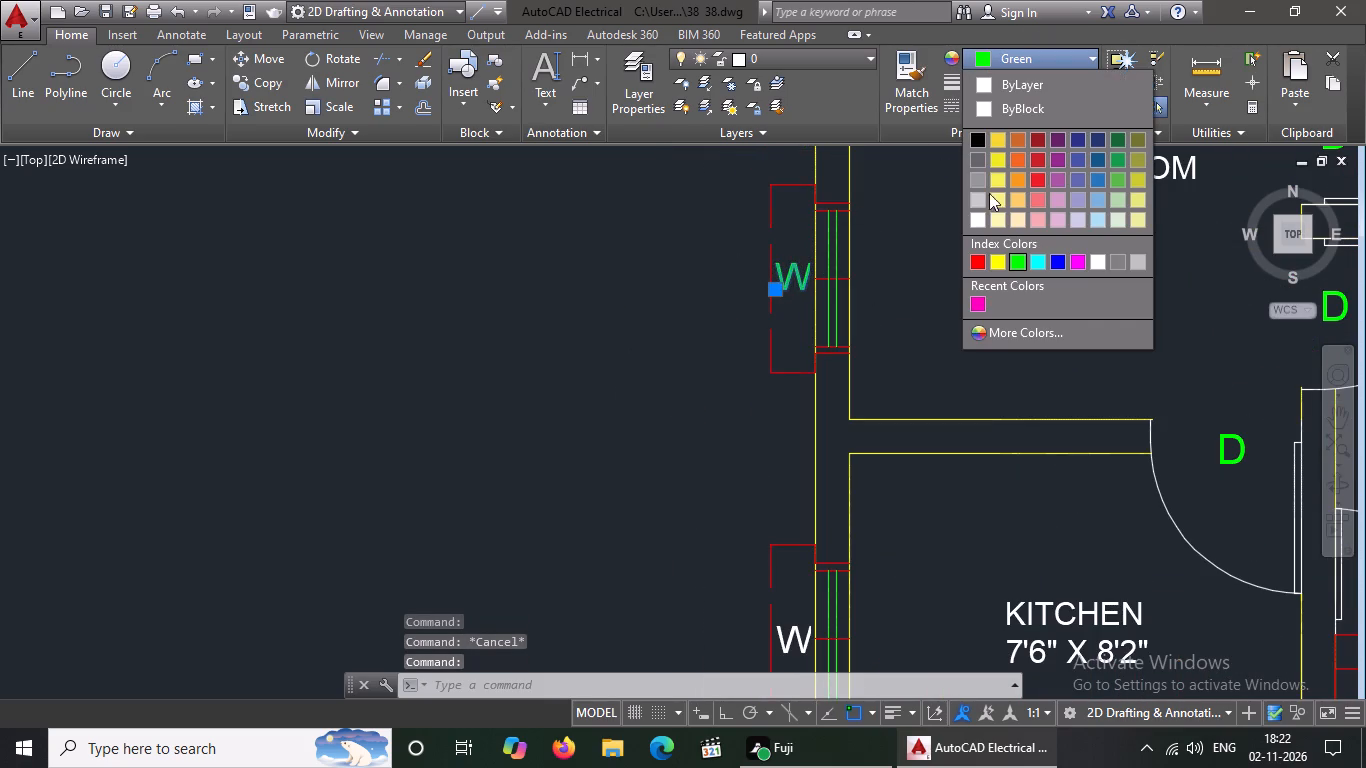
click(997, 106)
key(Escape)
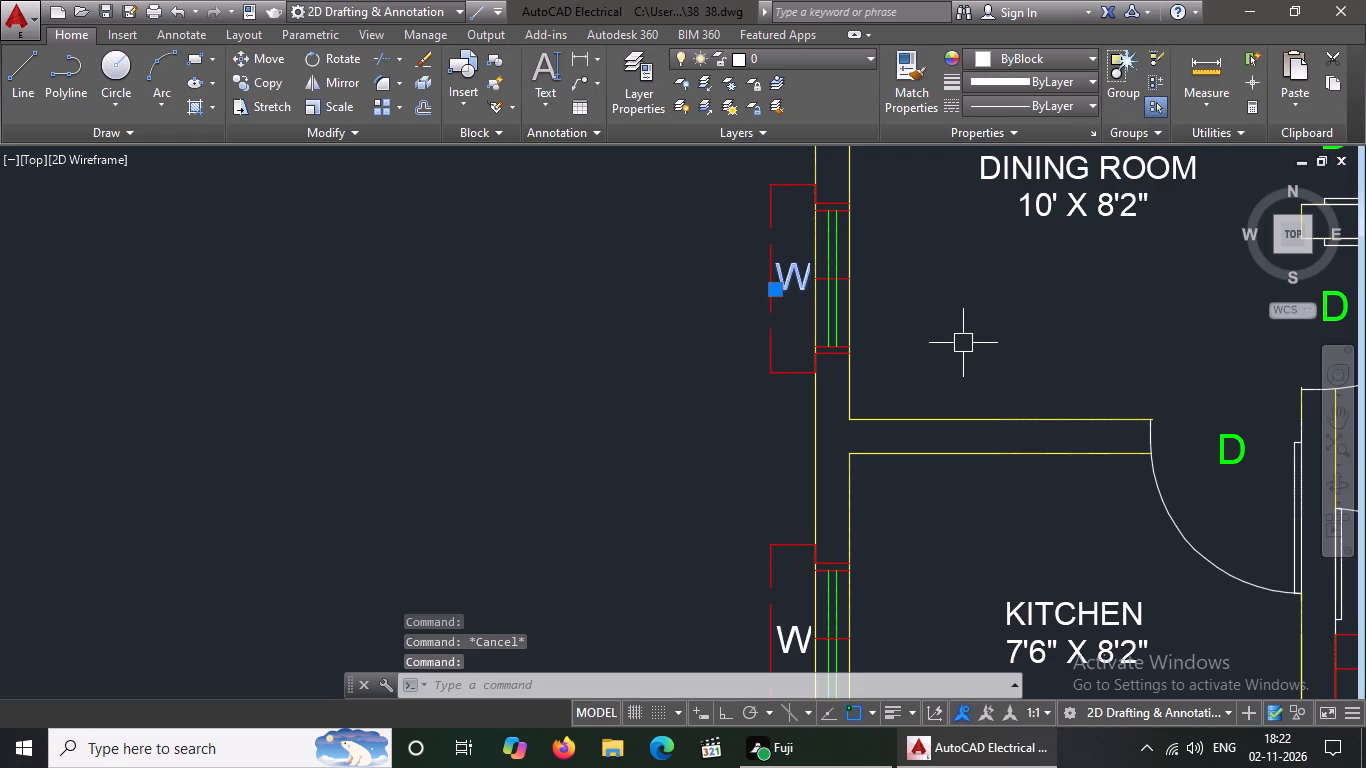
scroll(963, 383, down, 3)
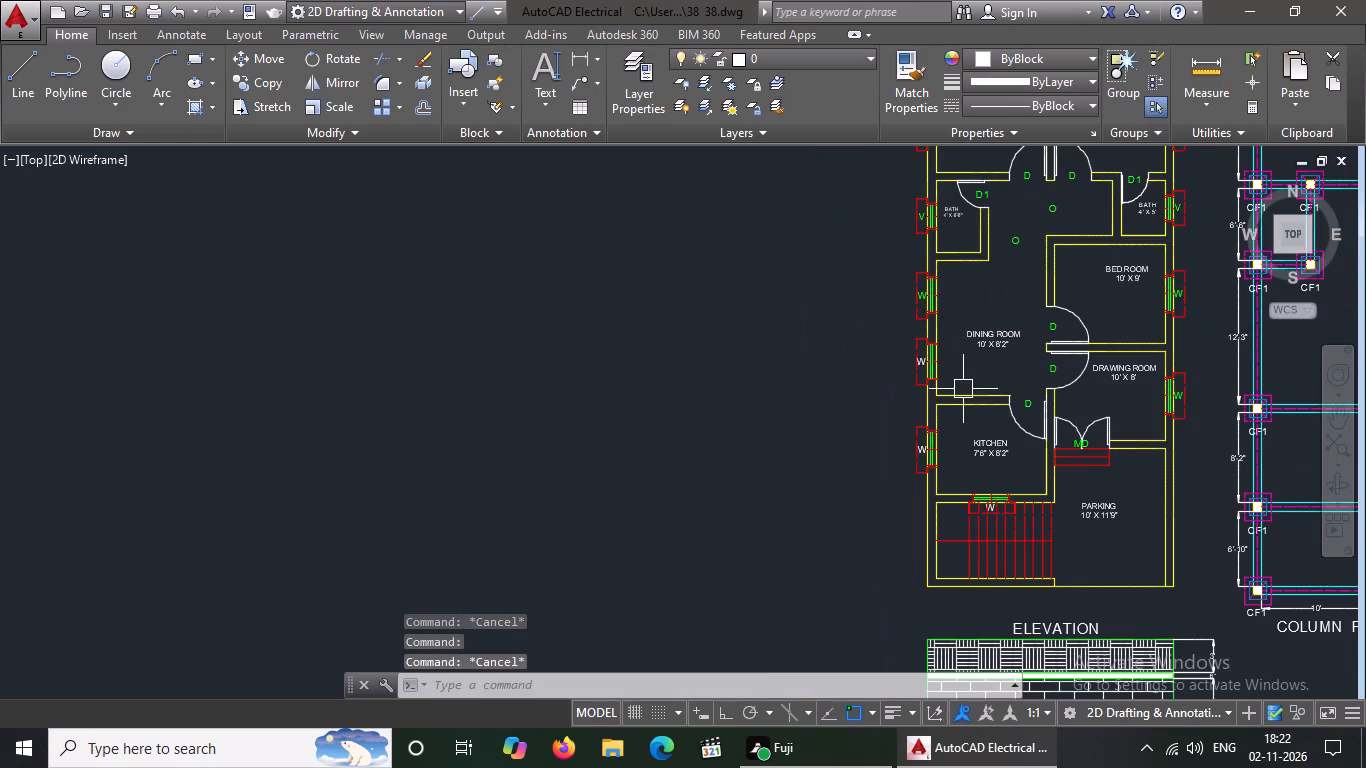
scroll(955, 243, up, 2)
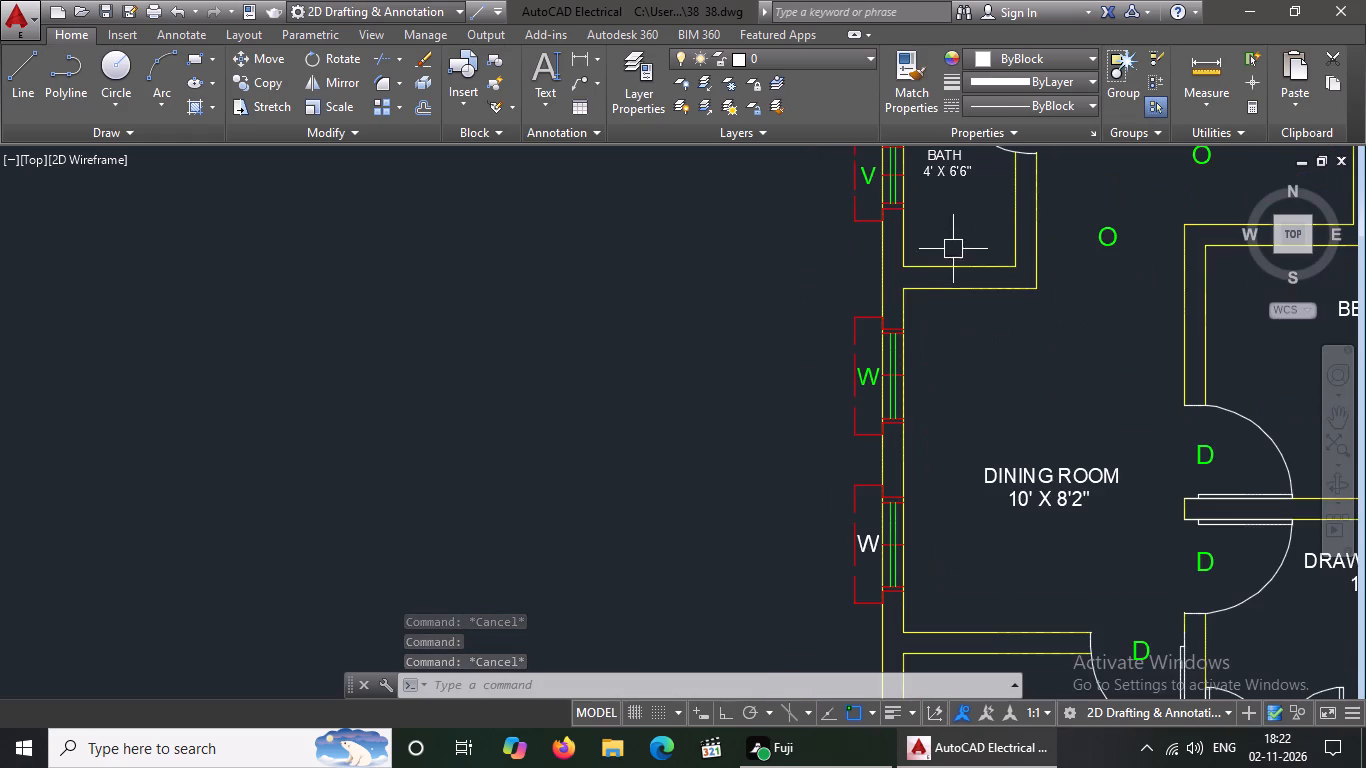
click(869, 373)
click(1053, 49)
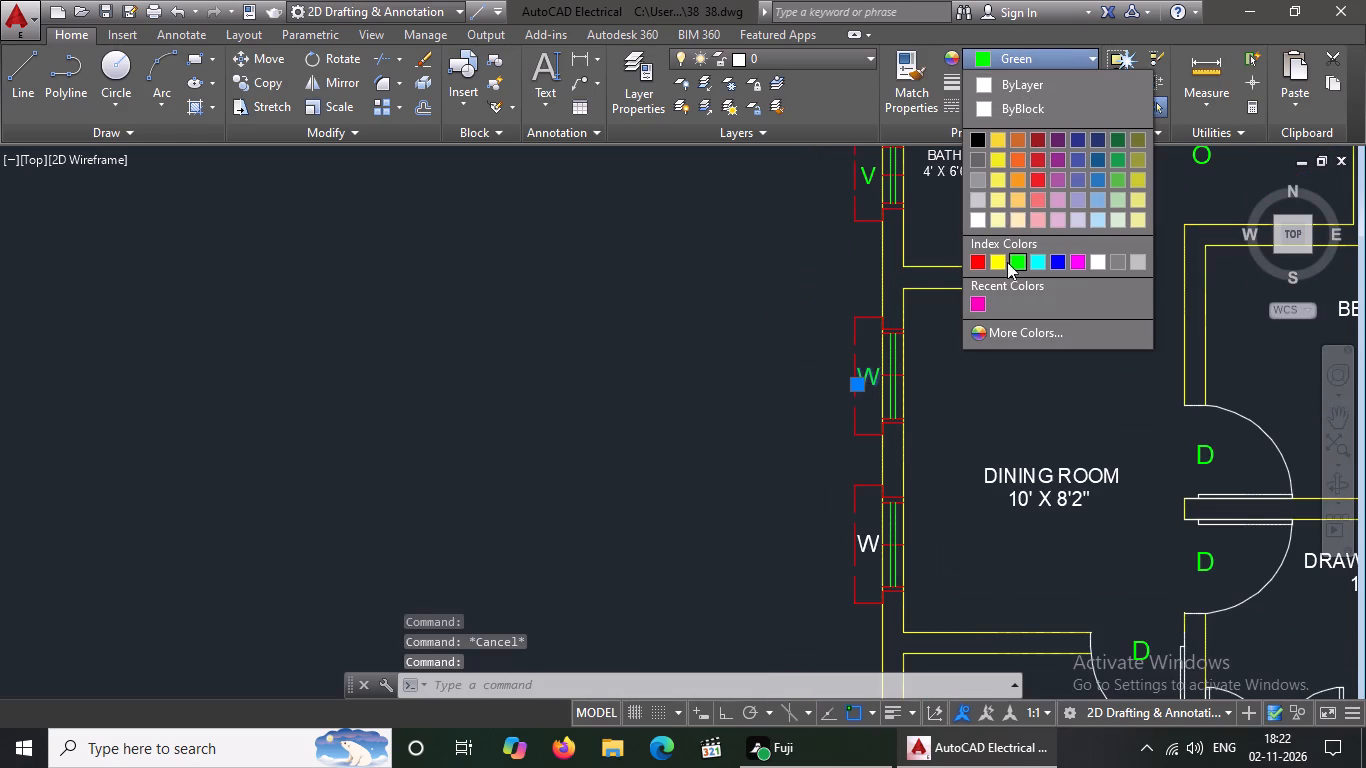
click(1021, 107)
key(Escape)
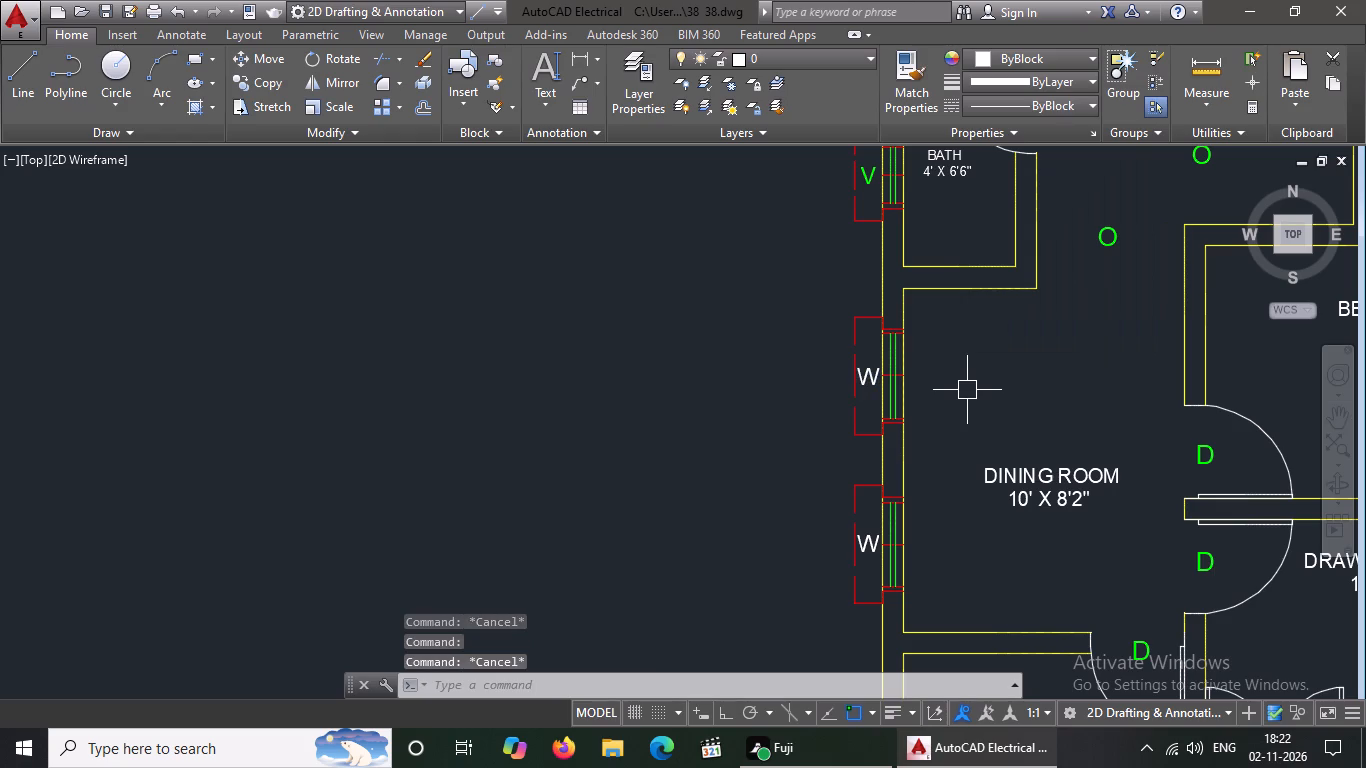
Set the green V label of the ventilator beside the 4' X 6'6" bath to ByBlock colour.
scroll(960, 423, down, 3)
scroll(1013, 314, up, 3)
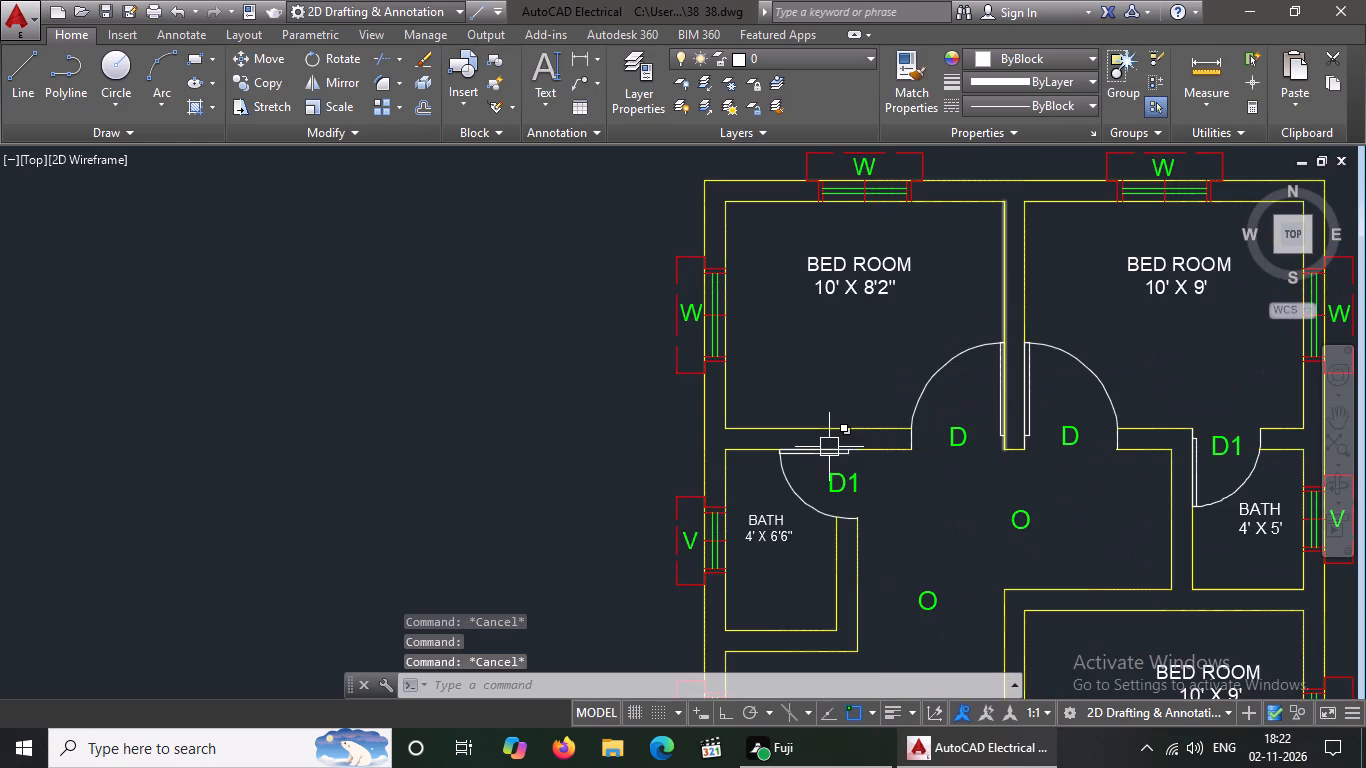
scroll(689, 509, down, 2)
scroll(709, 546, up, 3)
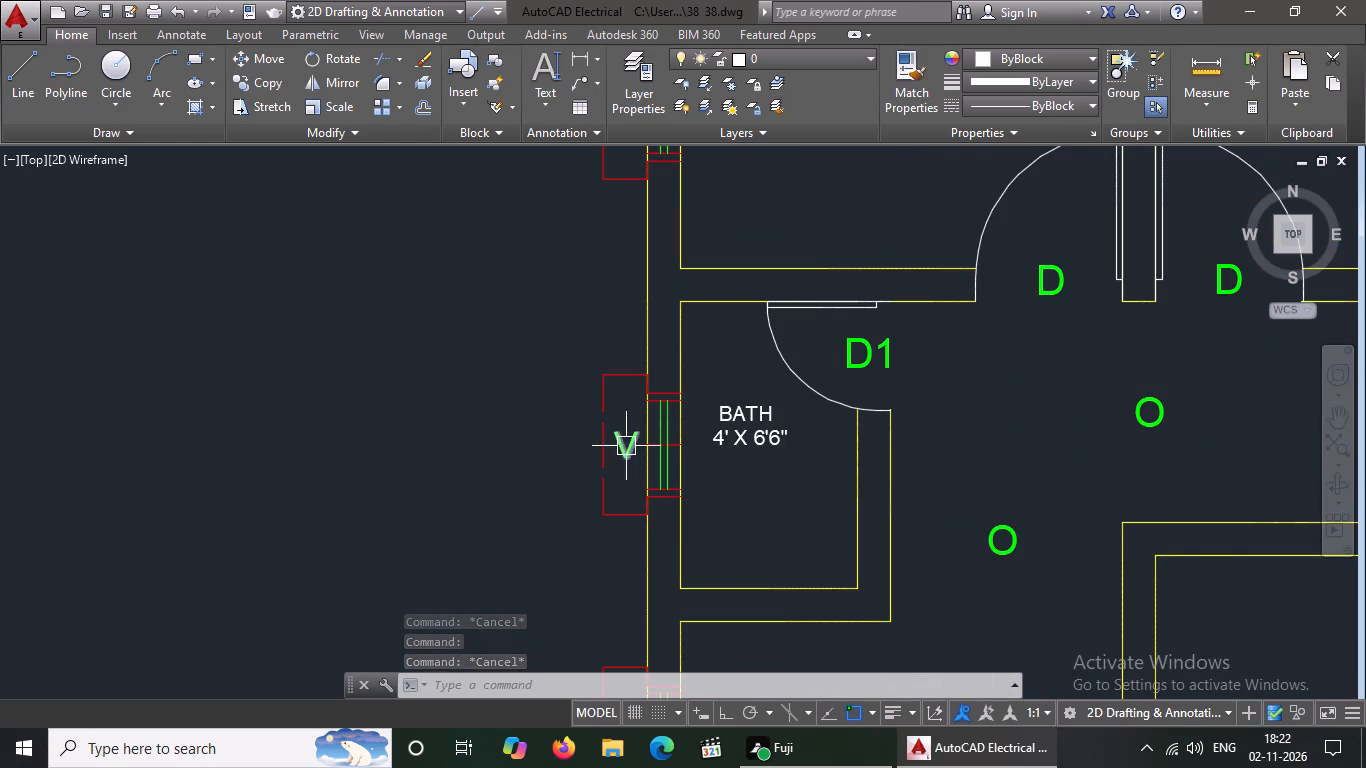
click(626, 446)
click(1034, 53)
click(1006, 113)
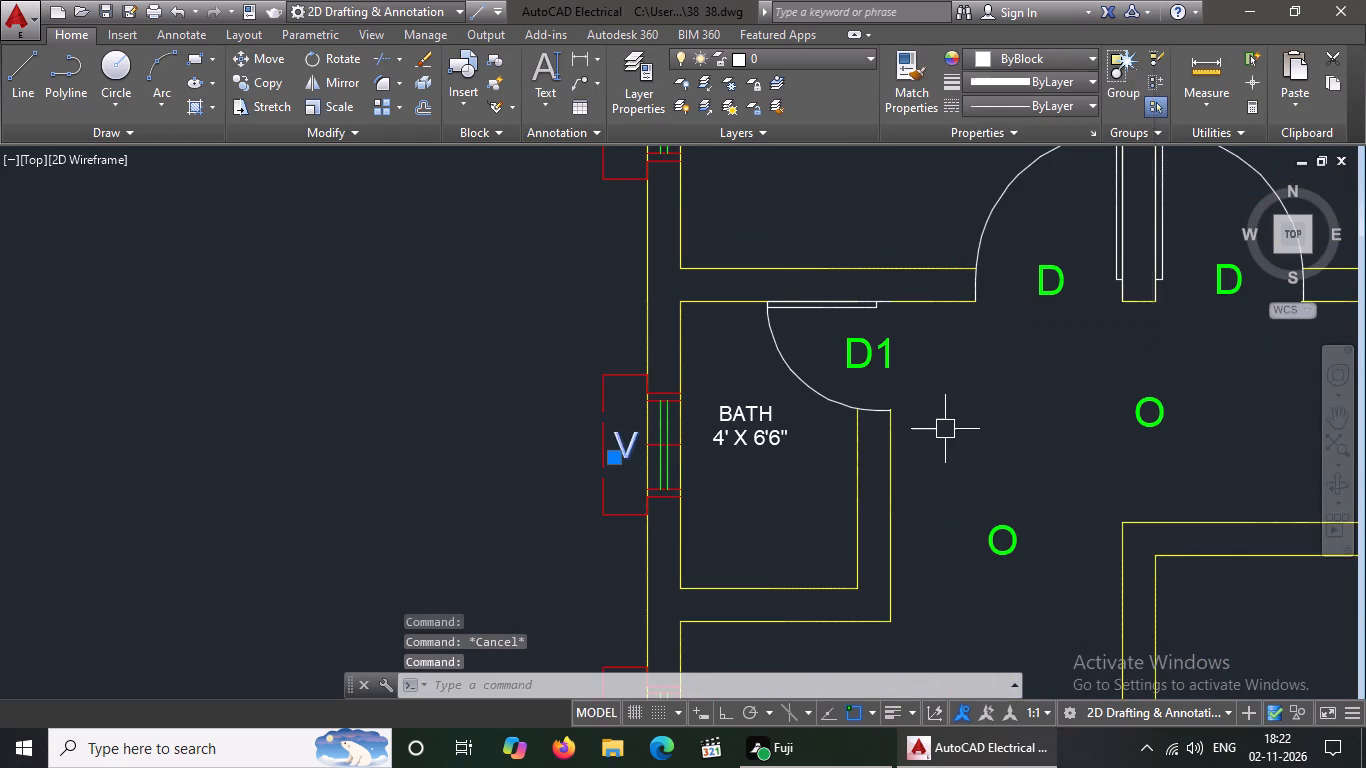
key(Escape)
Set the green W label of the side-wall window of the 10' X 8'2" bedroom to ByBlock colour.
scroll(933, 367, down, 3)
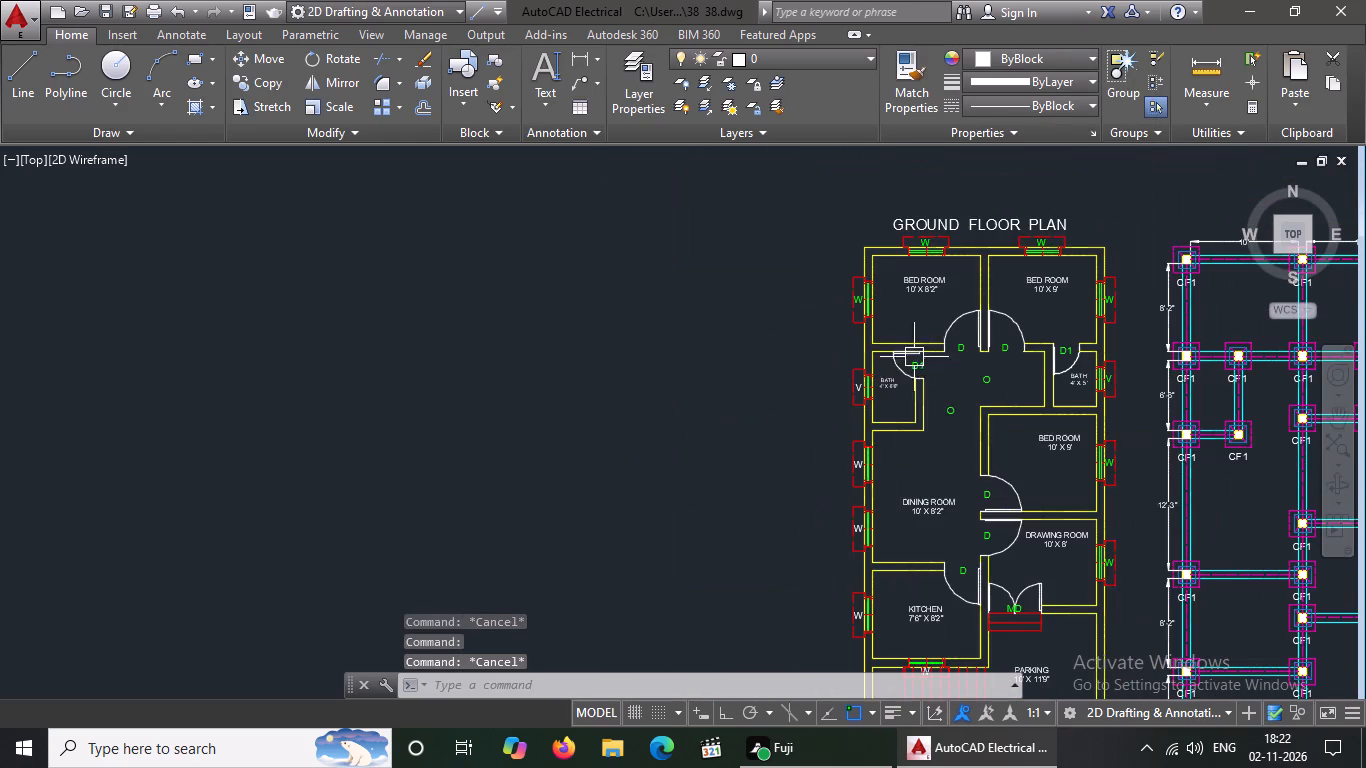
scroll(886, 342, up, 3)
click(777, 165)
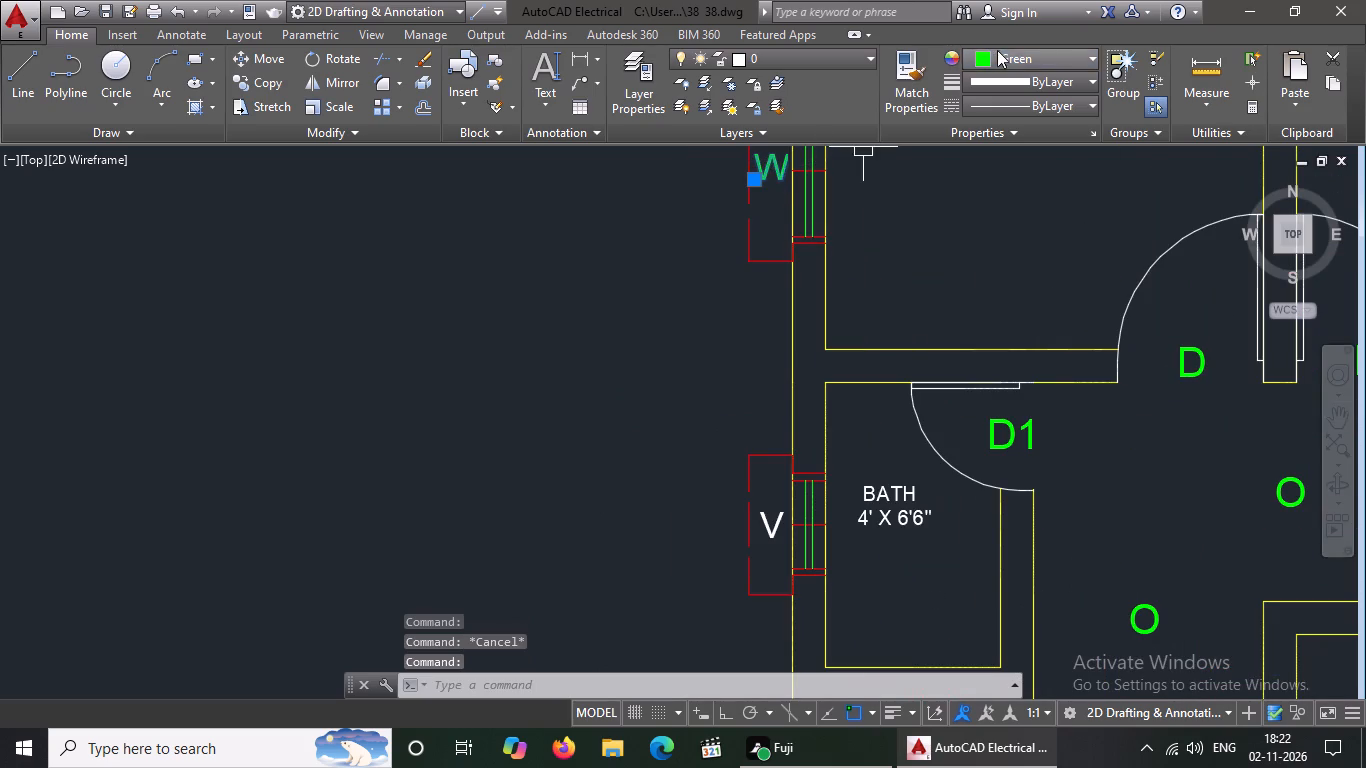
click(996, 50)
click(1029, 108)
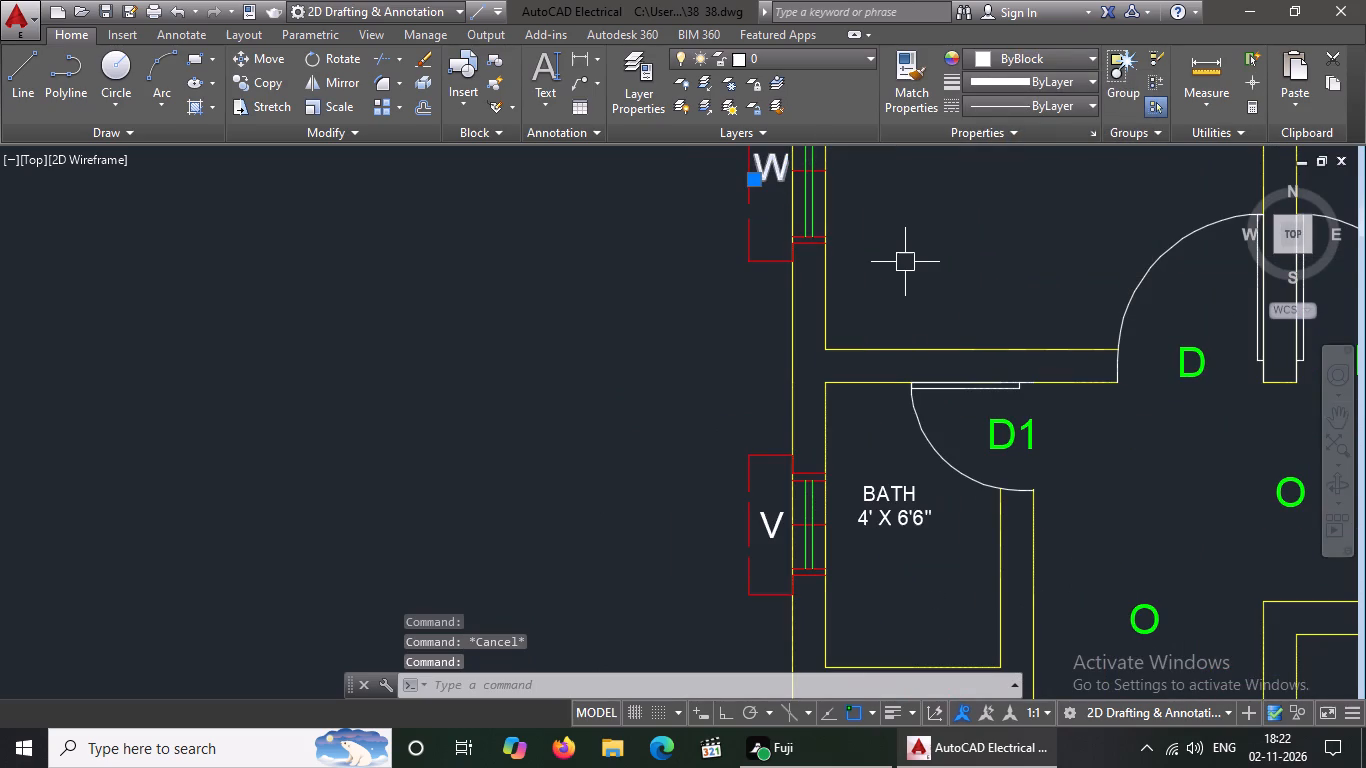
key(Escape)
Set the green W label above the top-wall window of the 10' X 8'2" bedroom to ByBlock colour.
scroll(904, 266, down, 3)
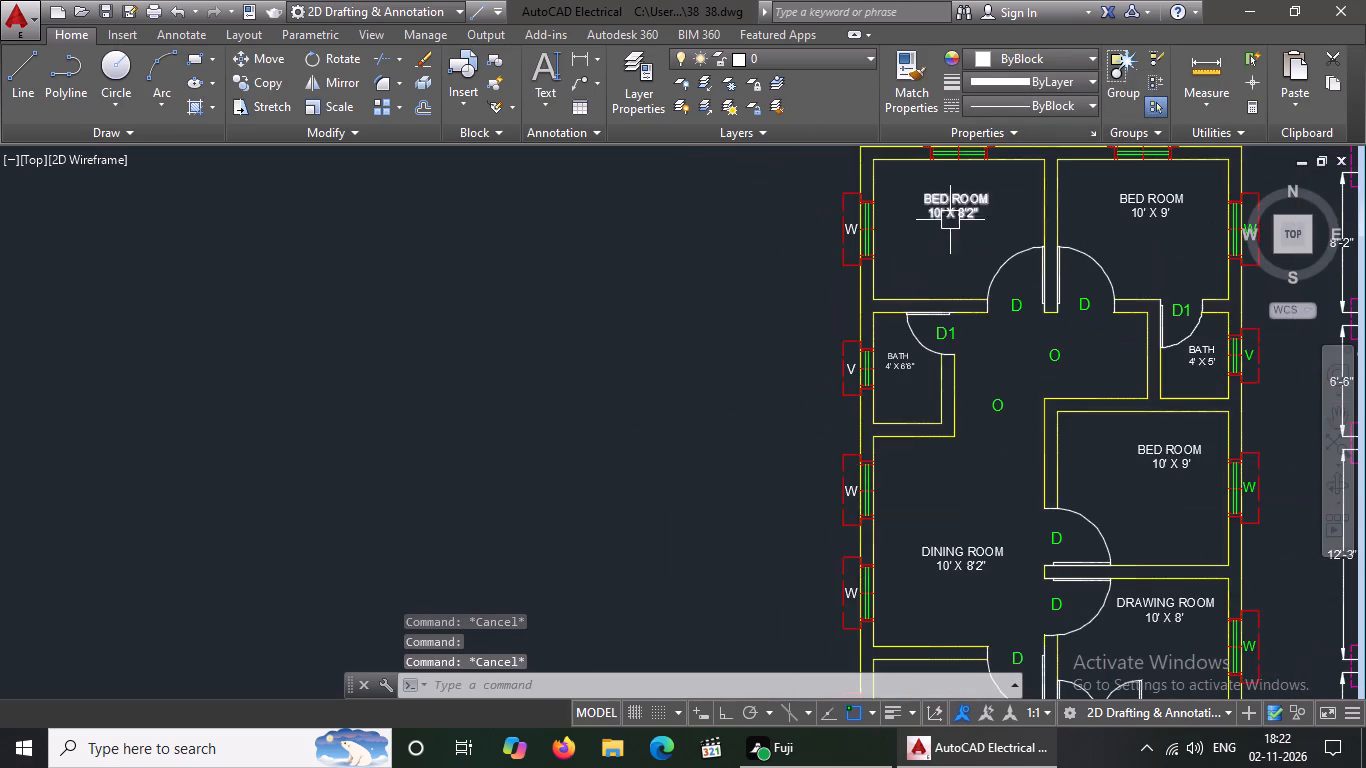
scroll(954, 255, down, 1)
scroll(997, 140, up, 6)
scroll(910, 214, up, 2)
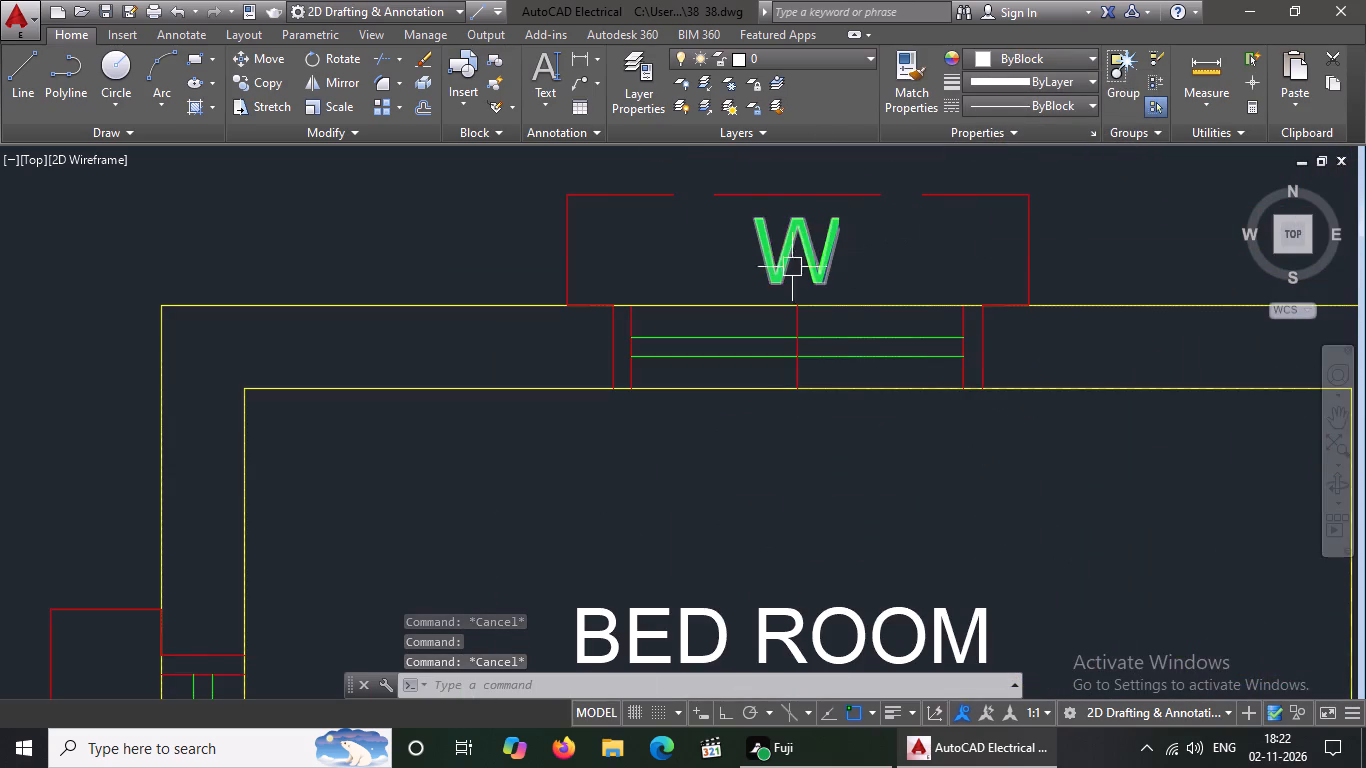
click(770, 268)
click(1000, 60)
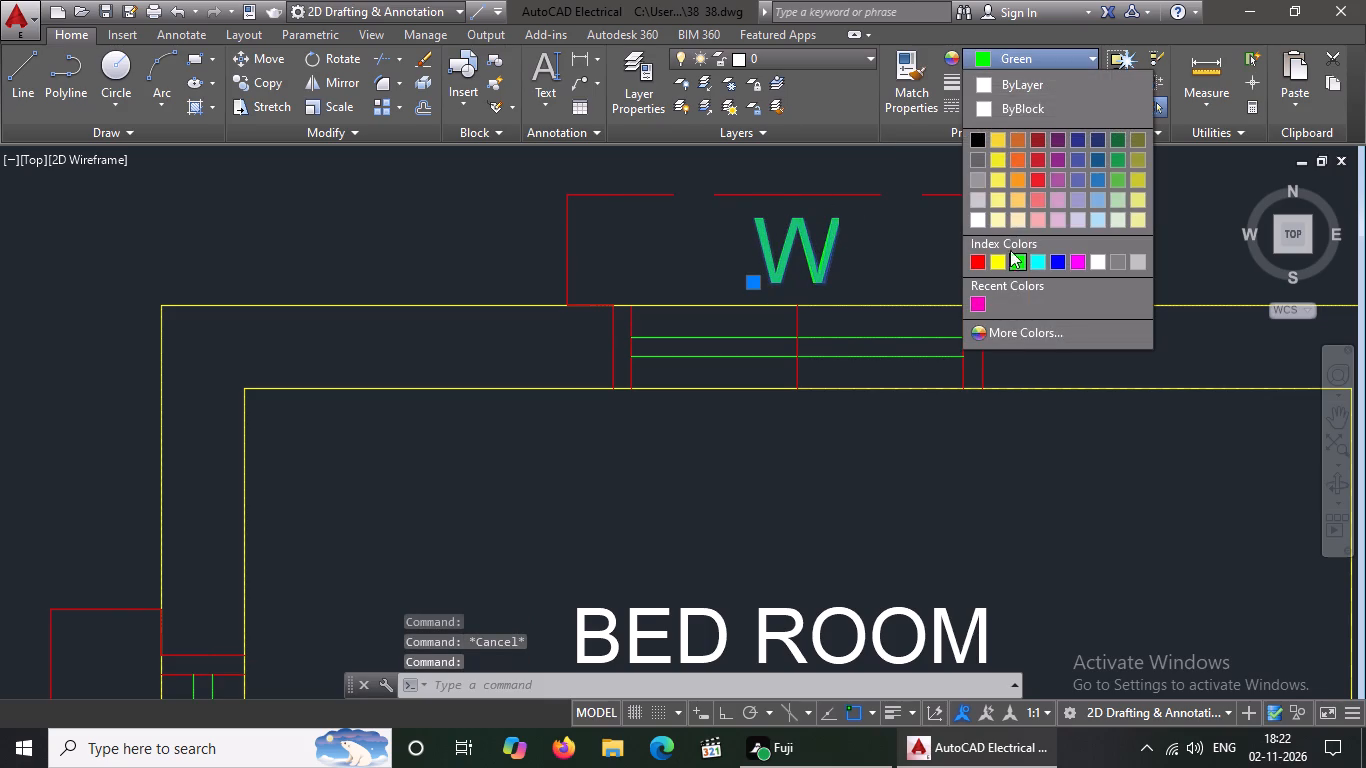
click(1022, 105)
key(Escape)
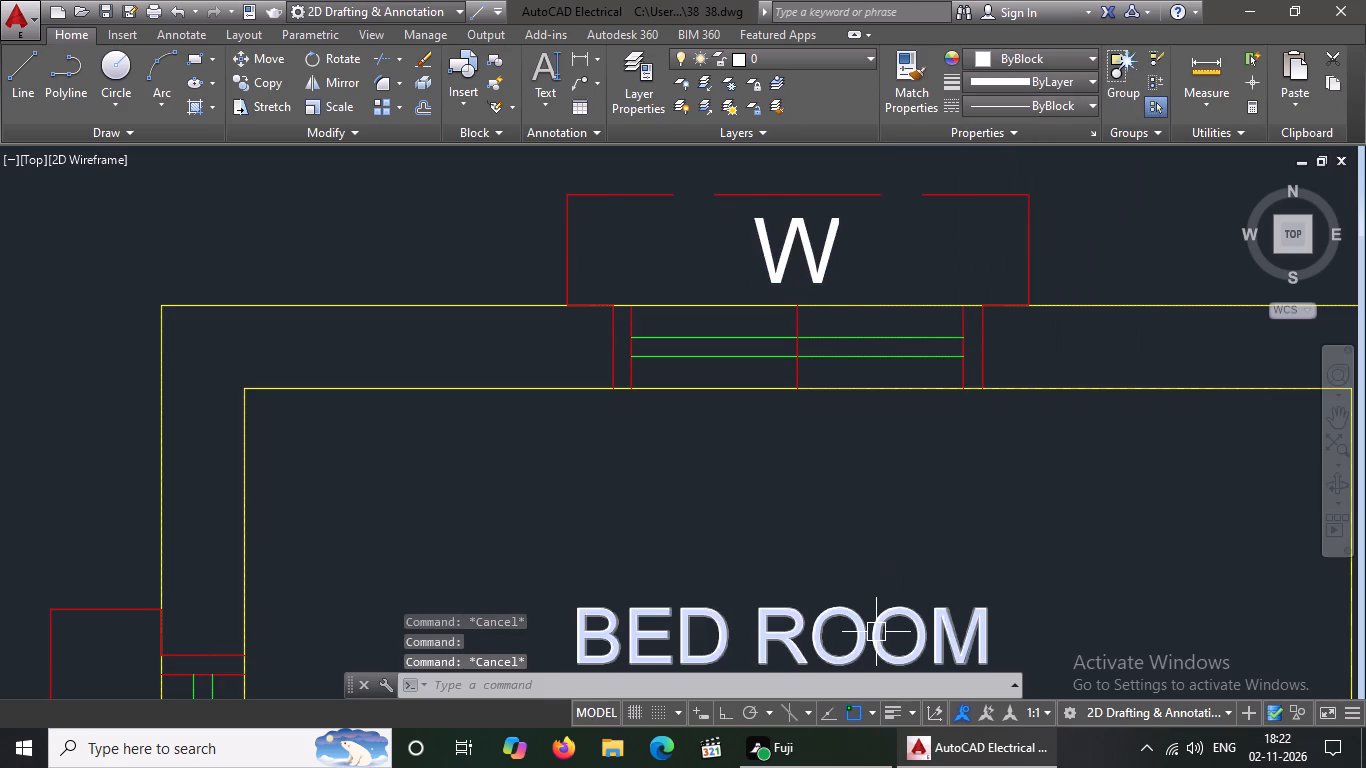
Set the green W label above the other top-wall window, at the 10' X 9' bedroom, to ByBlock colour.
scroll(790, 505, down, 3)
scroll(1190, 388, up, 3)
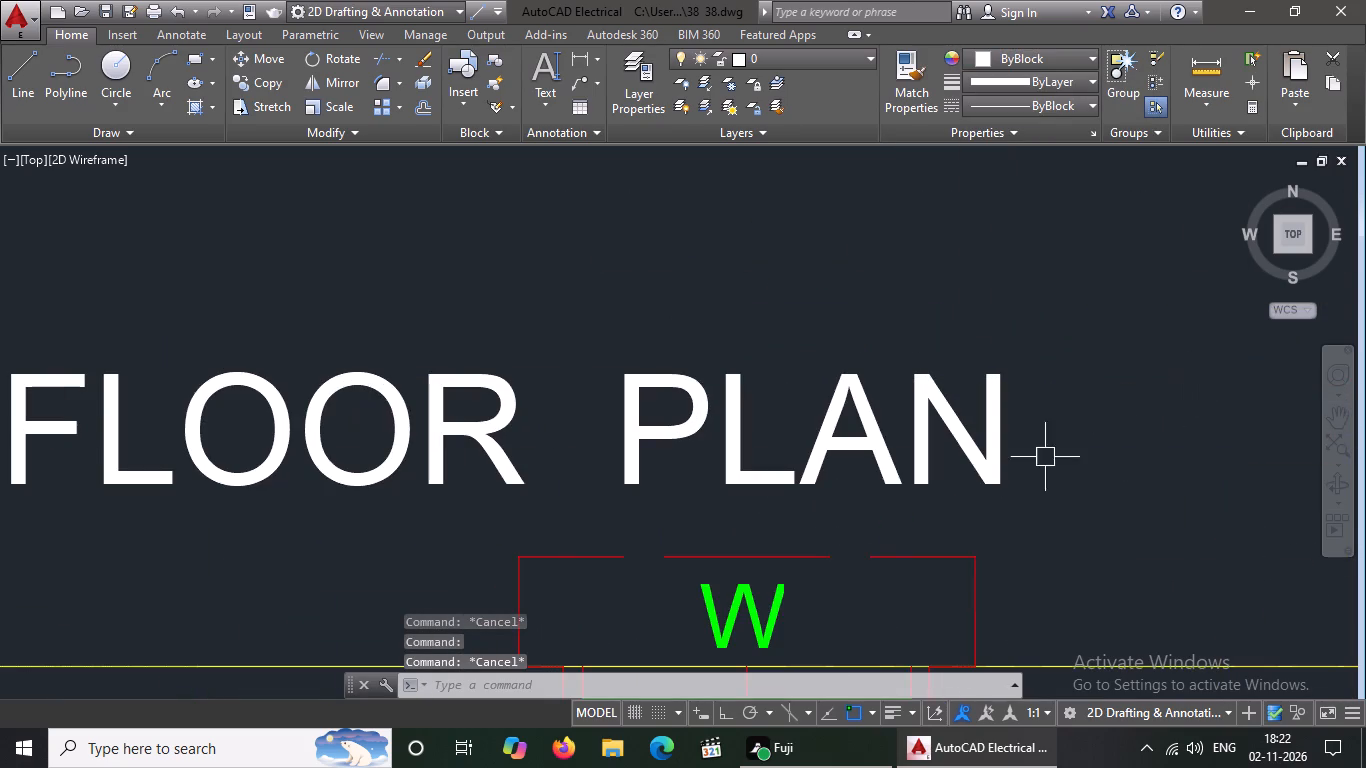
click(738, 628)
click(1034, 51)
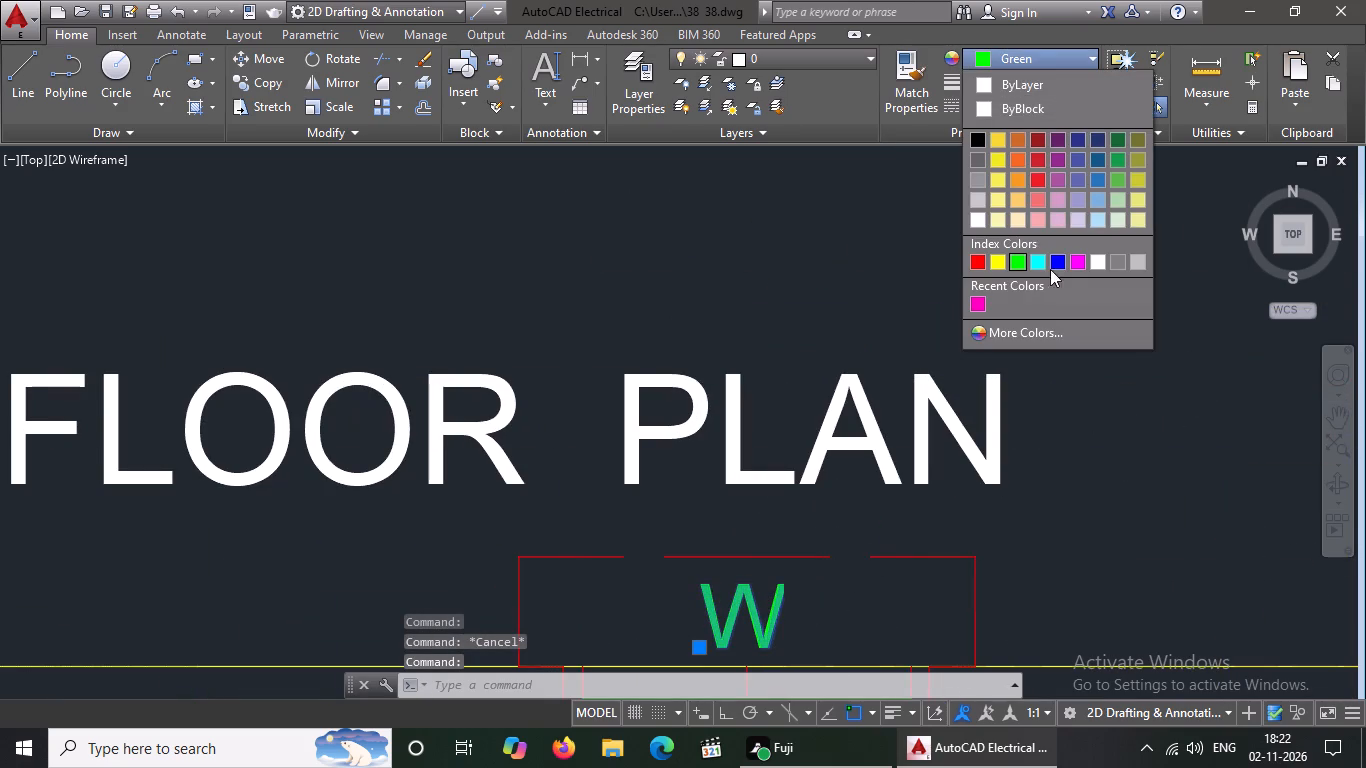
click(1012, 108)
scroll(963, 291, down, 5)
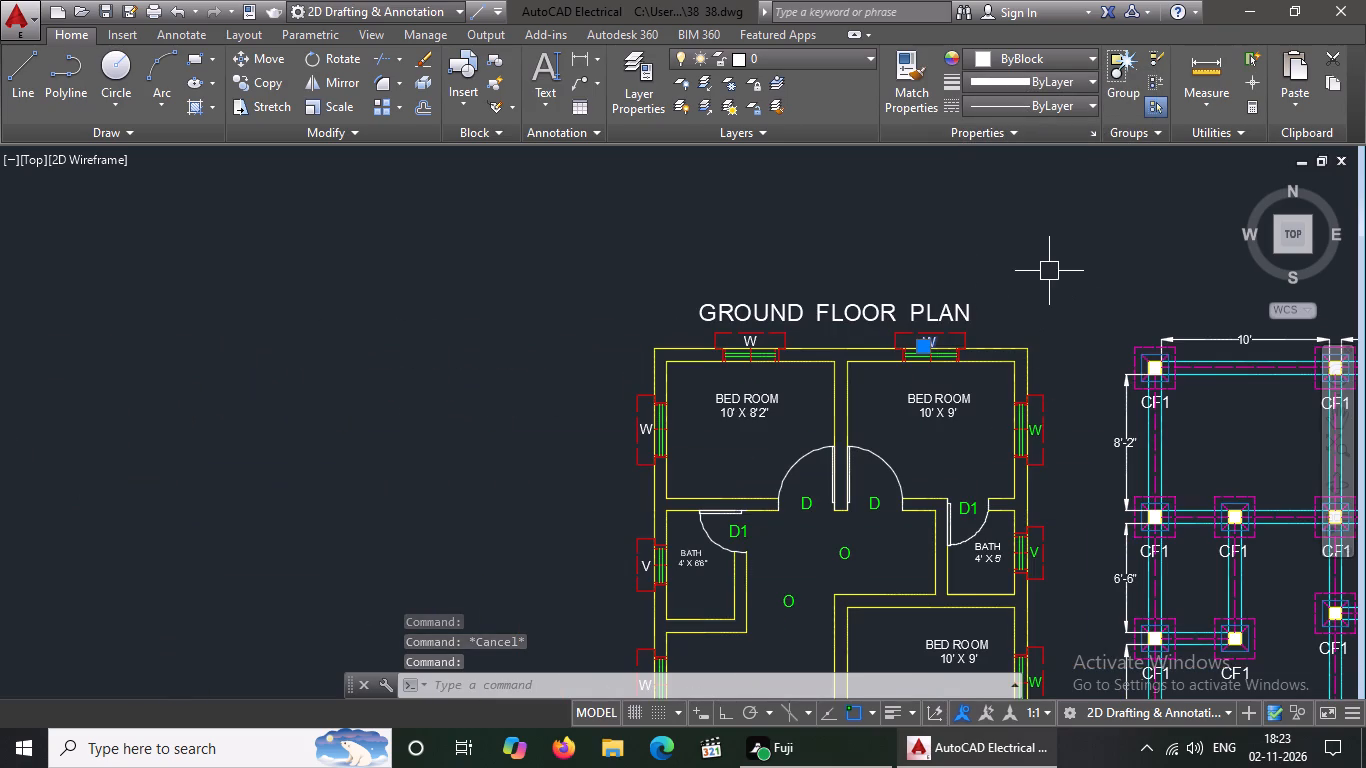
key(Escape)
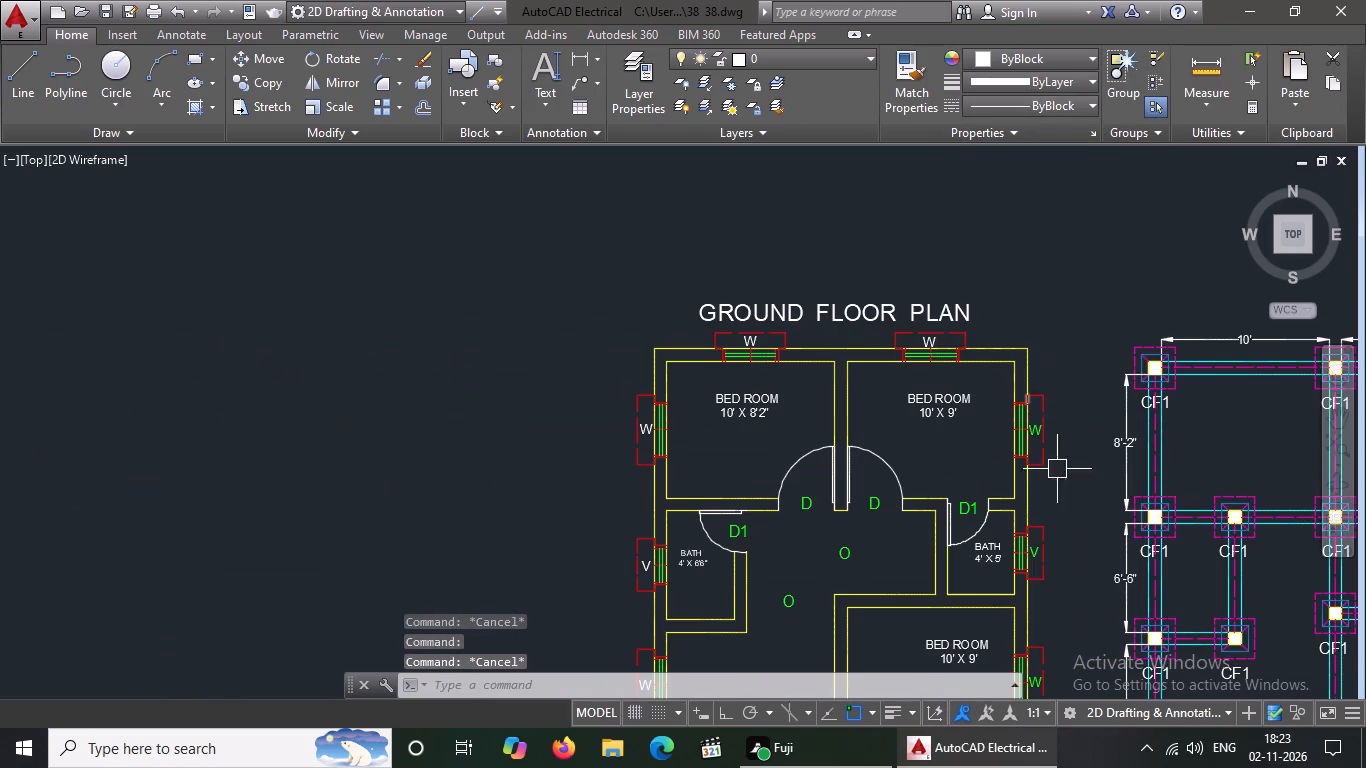
Set the green W label of the side-wall window of the upper 10' X 9' bedroom to ByBlock colour.
scroll(1083, 484, up, 3)
click(887, 253)
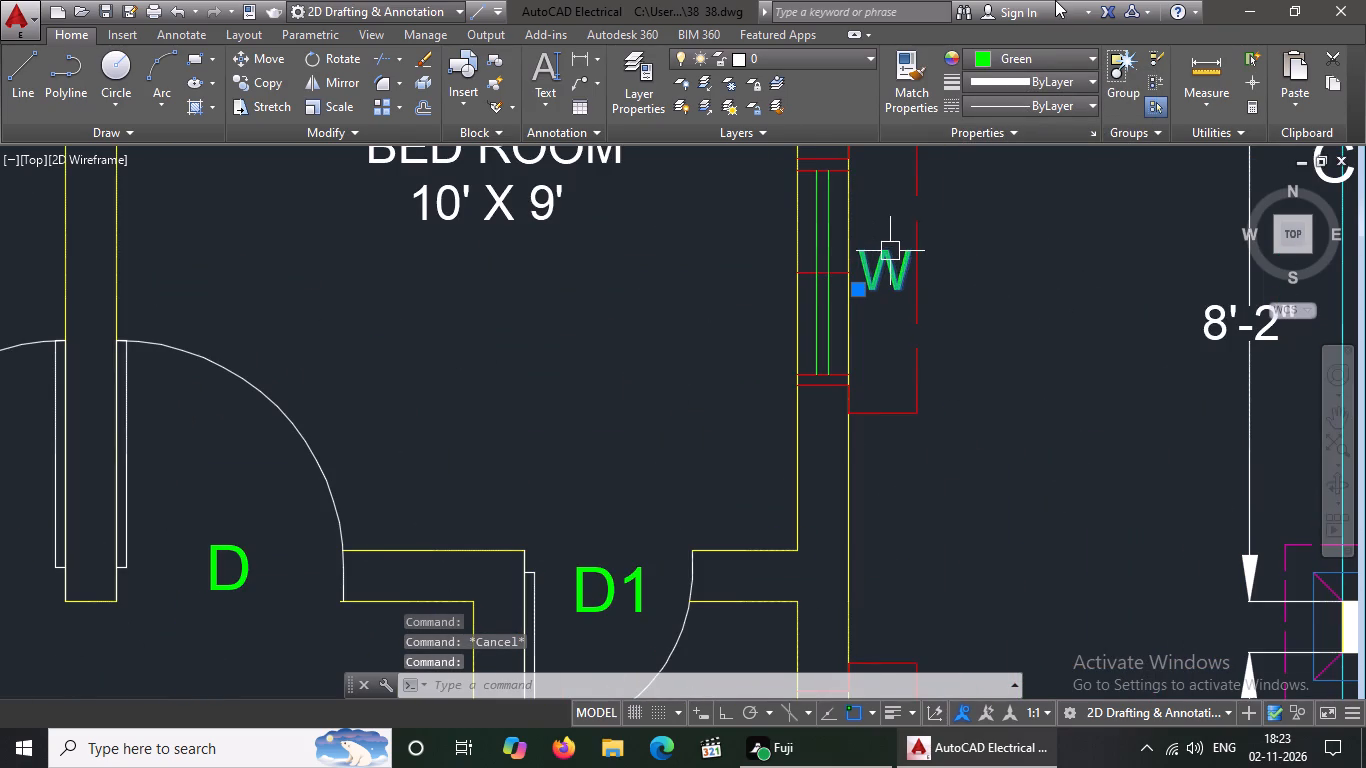
click(1024, 57)
click(1008, 113)
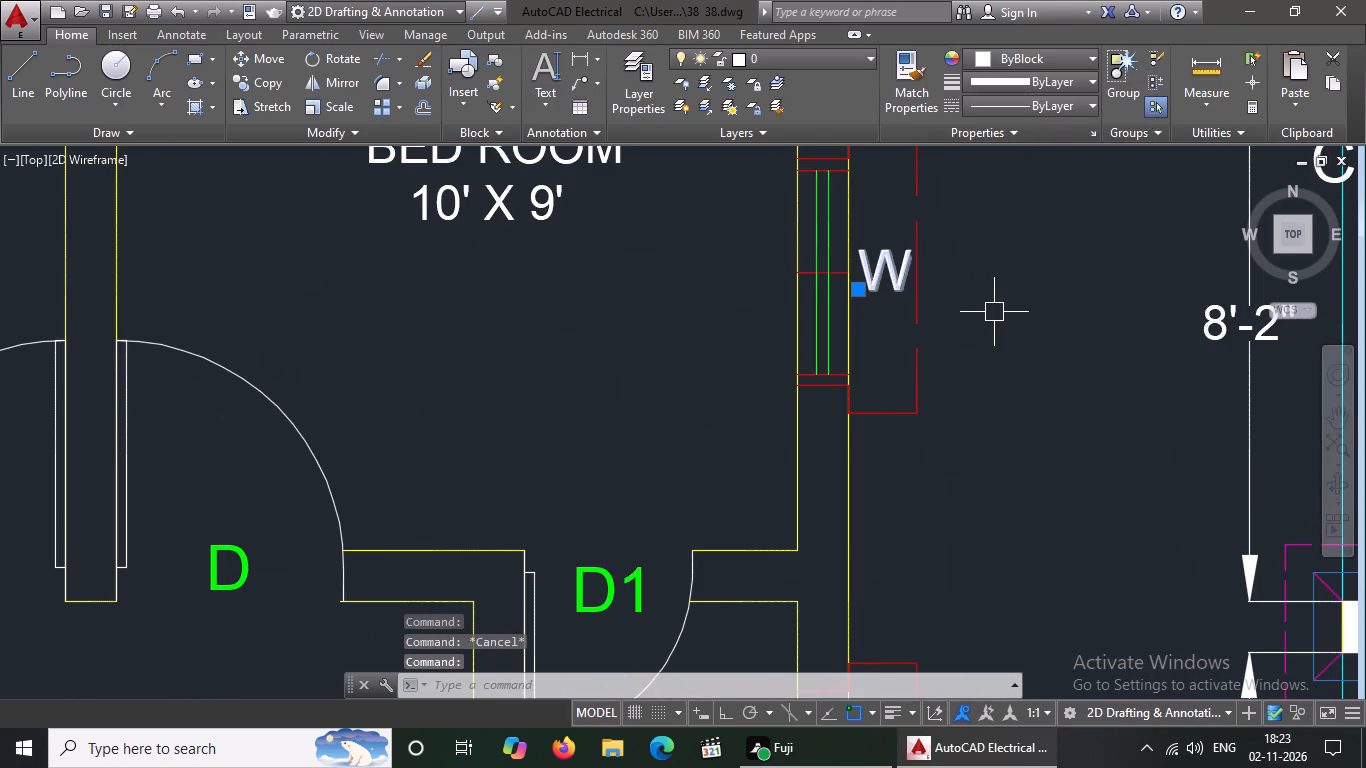
Set the green V label beside the ventilator of the 4' X 5' bath to ByBlock colour.
key(Escape)
scroll(994, 312, down, 4)
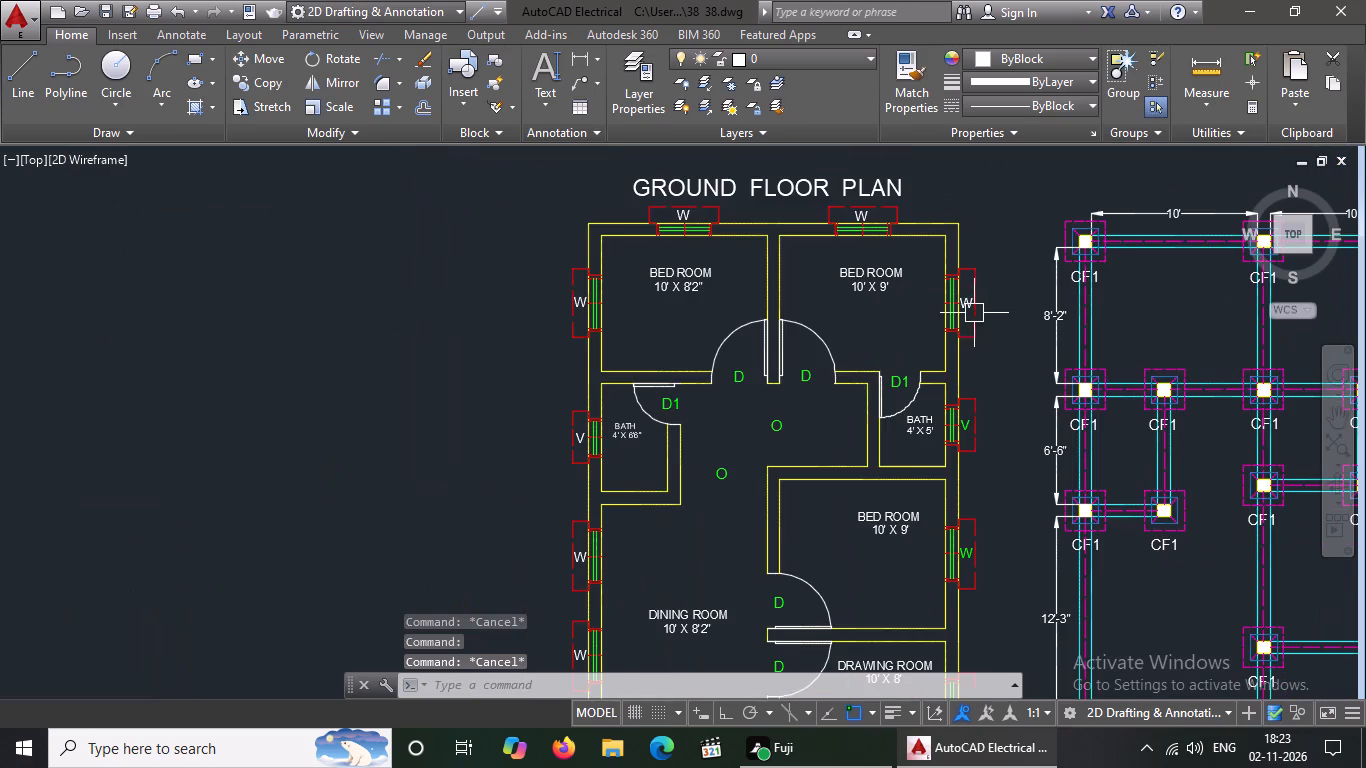
scroll(971, 463, up, 3)
click(957, 402)
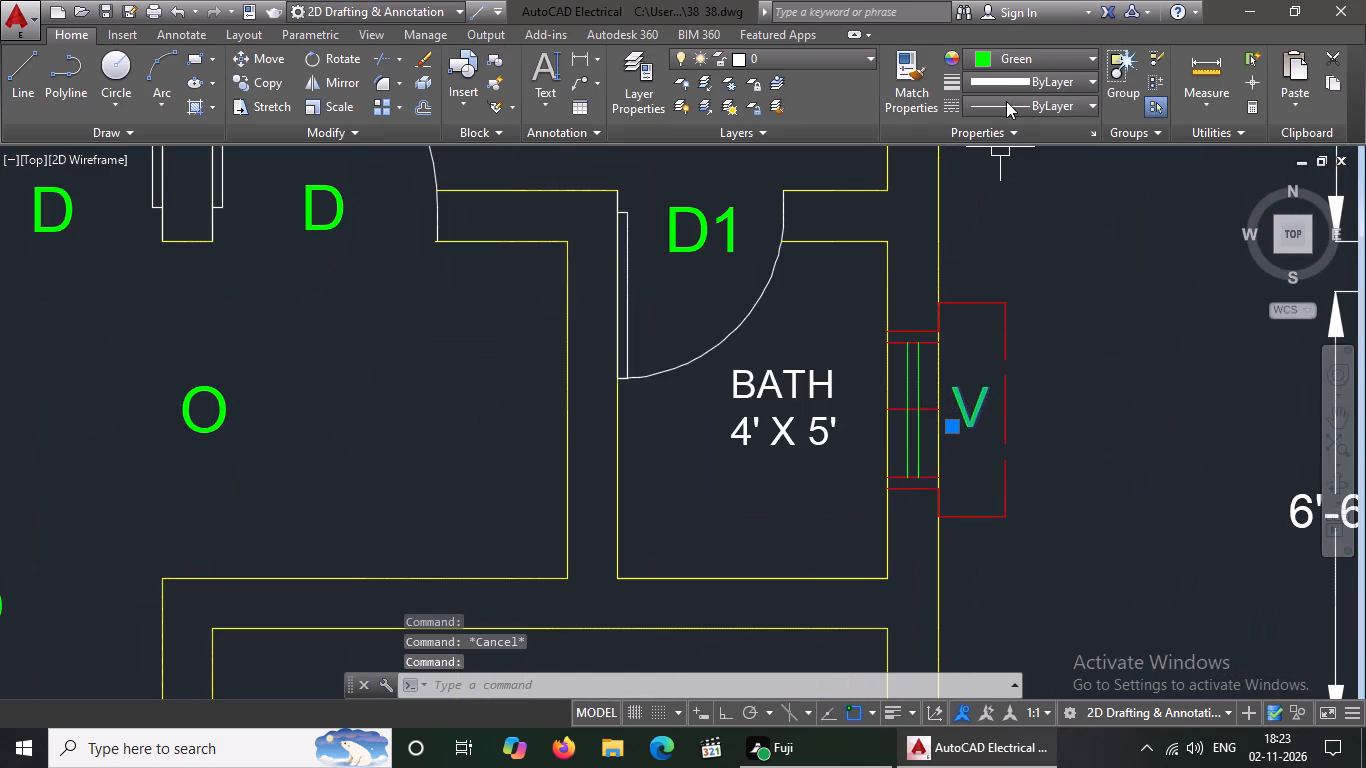
click(1007, 65)
click(1014, 107)
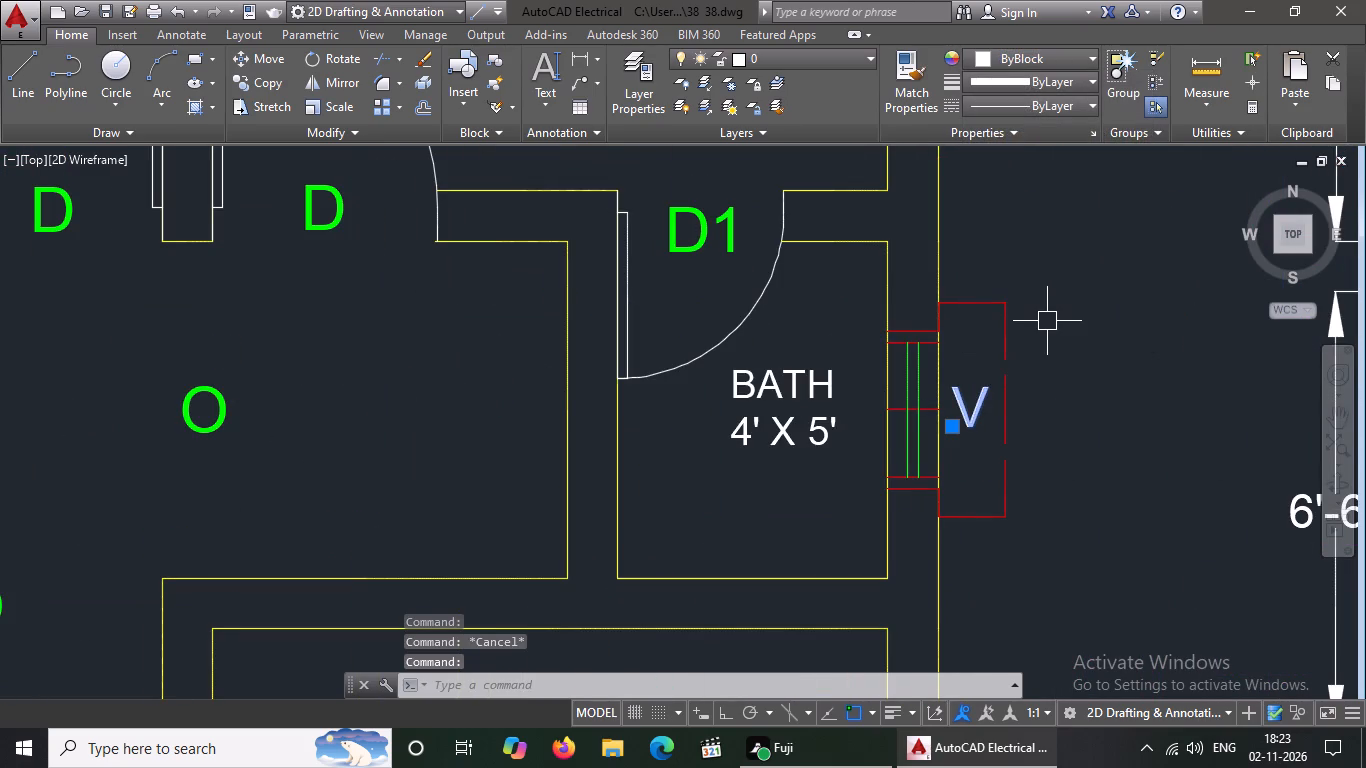
key(Escape)
Set the green W label of the side-wall window of the lower 10' X 9' bedroom to ByBlock colour.
scroll(1039, 308, down, 3)
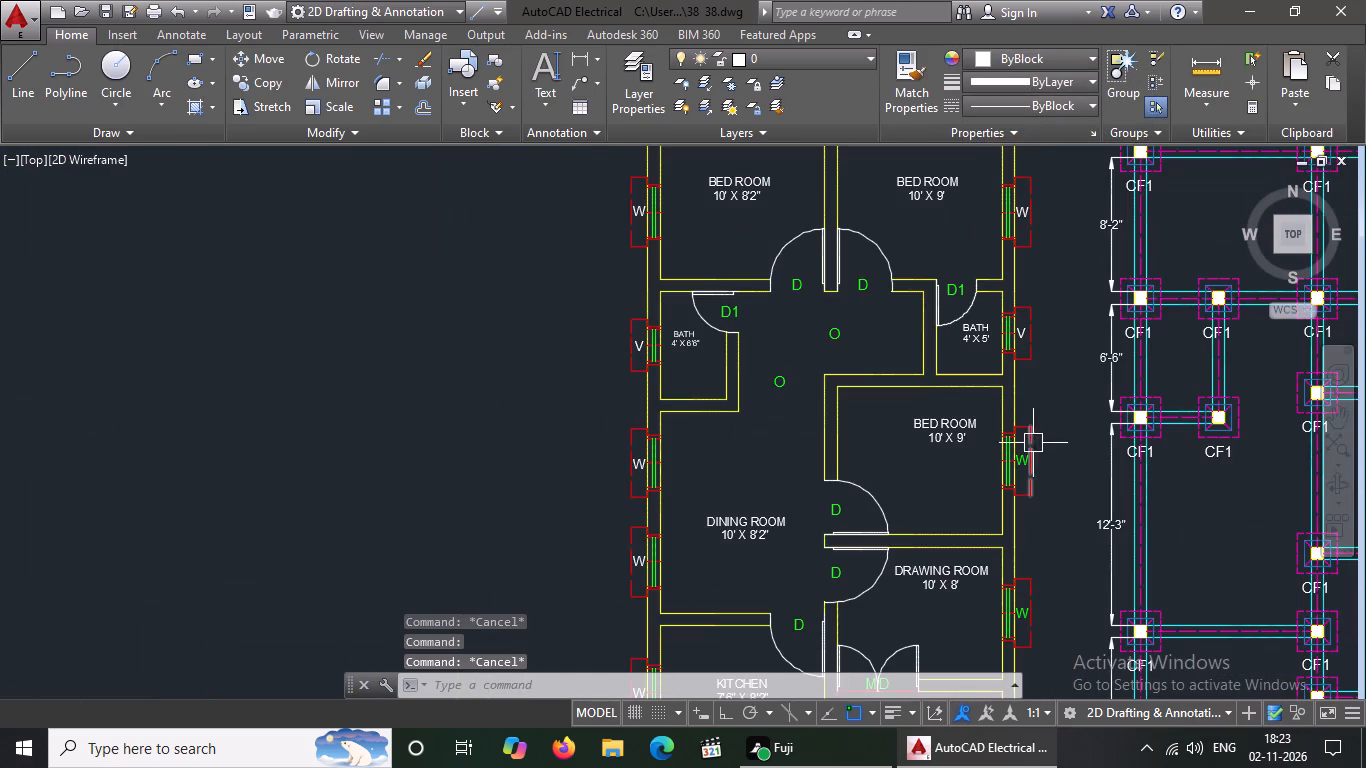
scroll(1019, 459, up, 2)
click(1026, 468)
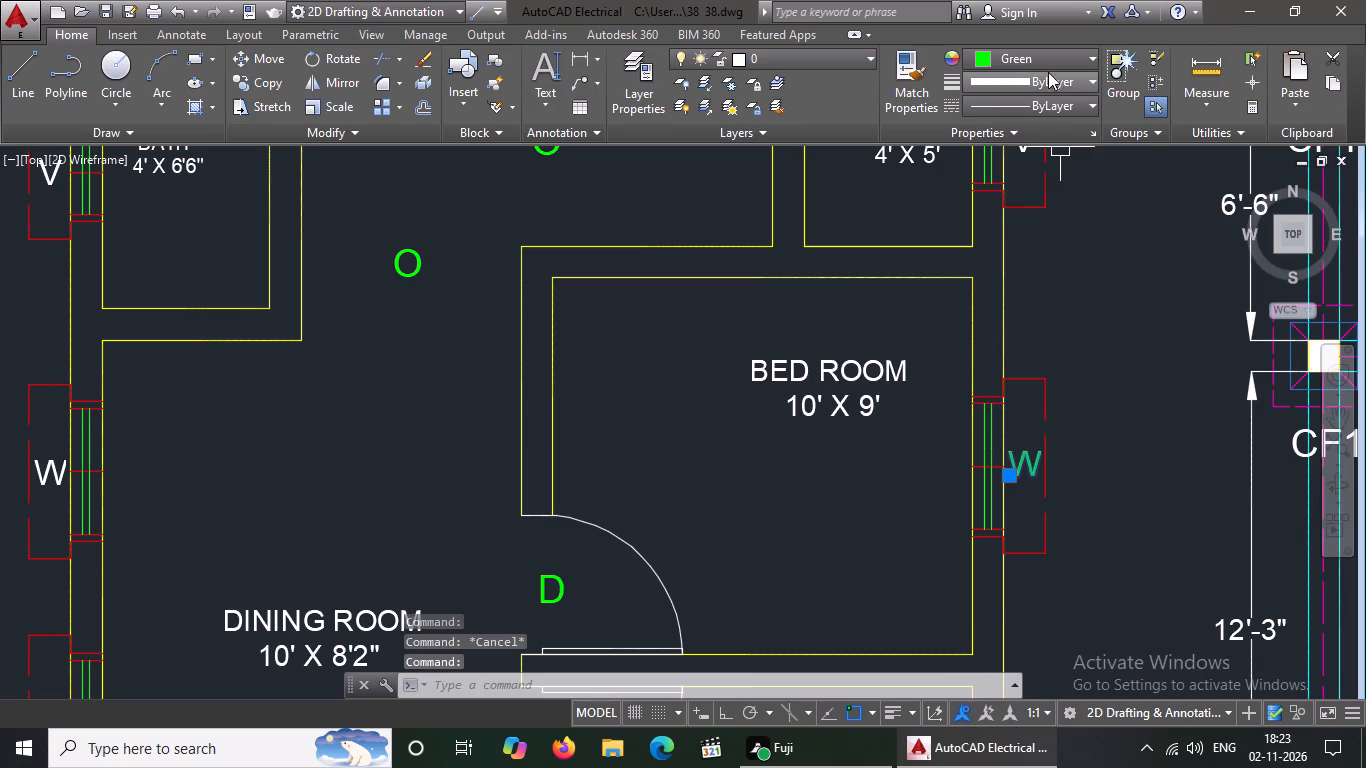
click(1047, 67)
click(1027, 111)
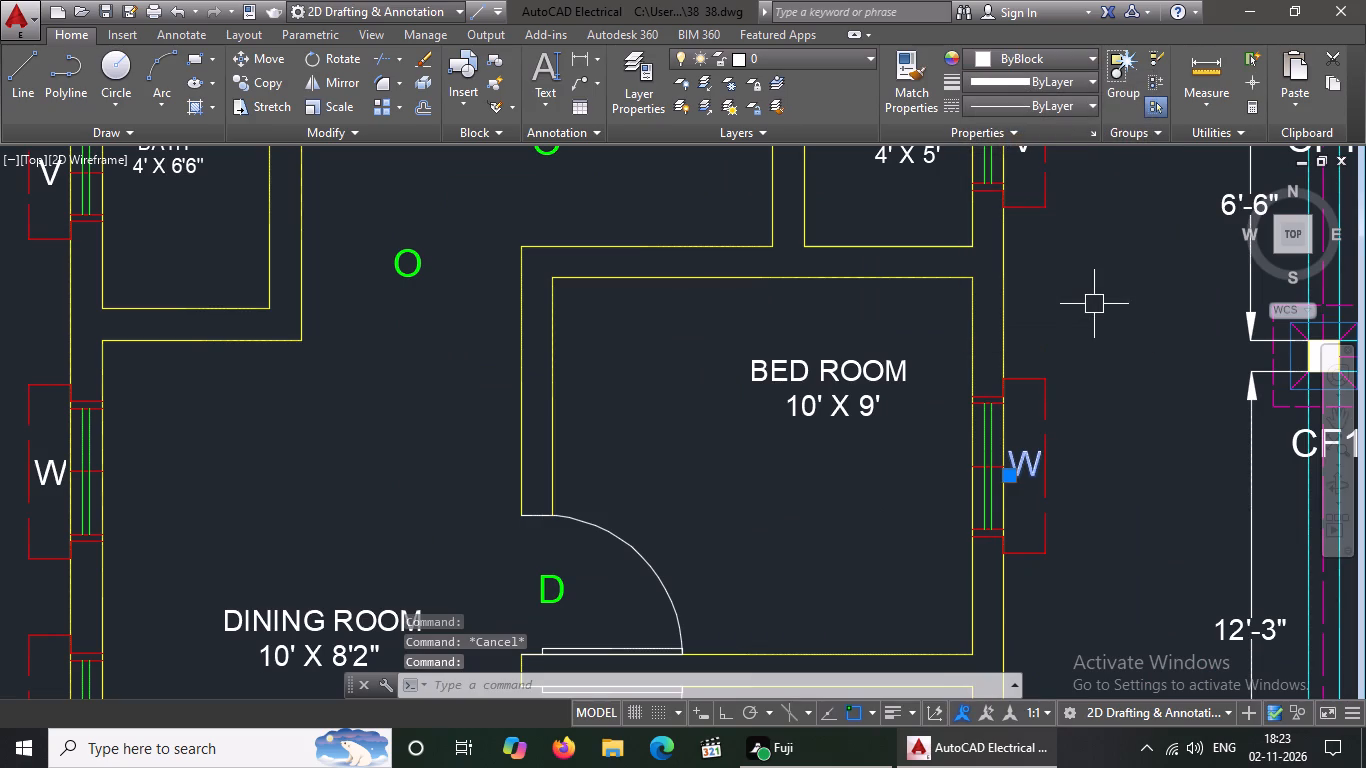
key(Escape)
Set the green W label of the side-wall window of the 10' X 8' drawing room to ByBlock colour.
scroll(1106, 376, down, 3)
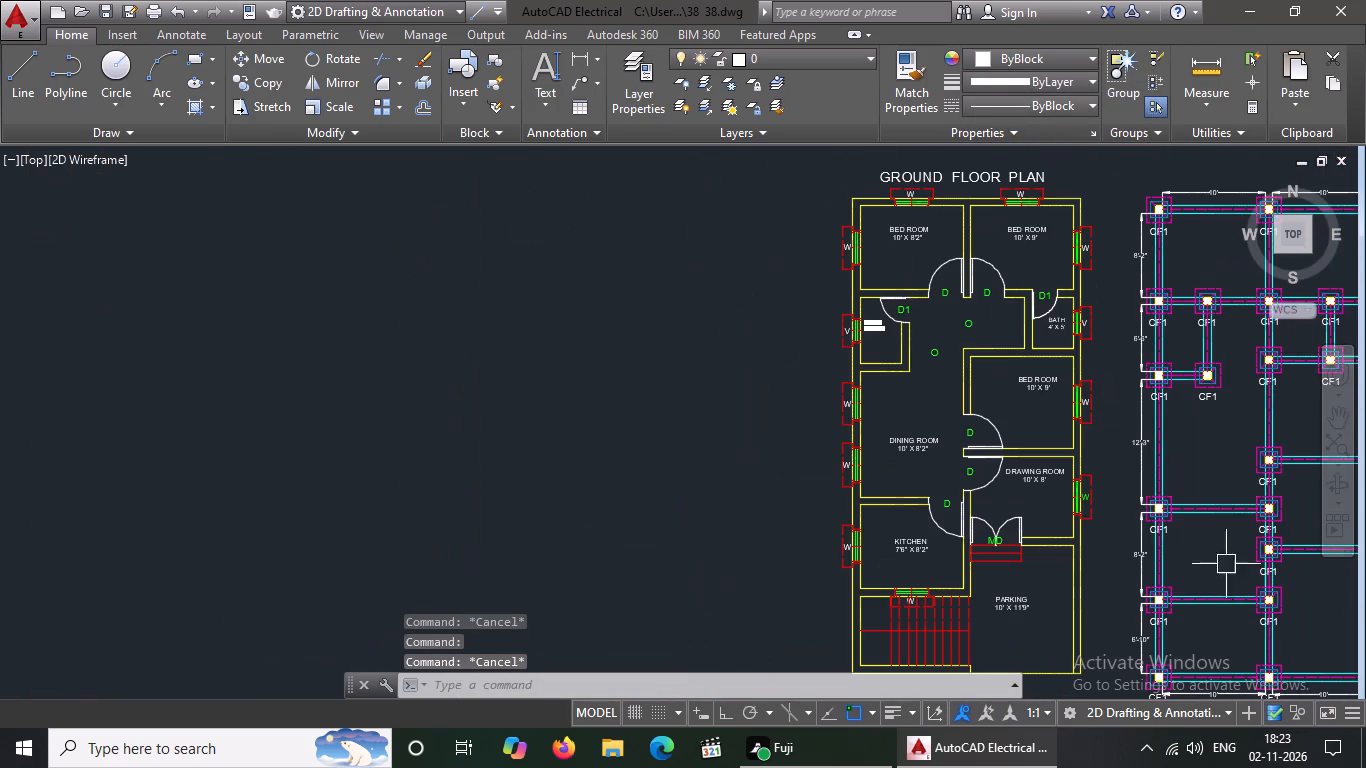
scroll(1101, 529, up, 5)
click(1002, 308)
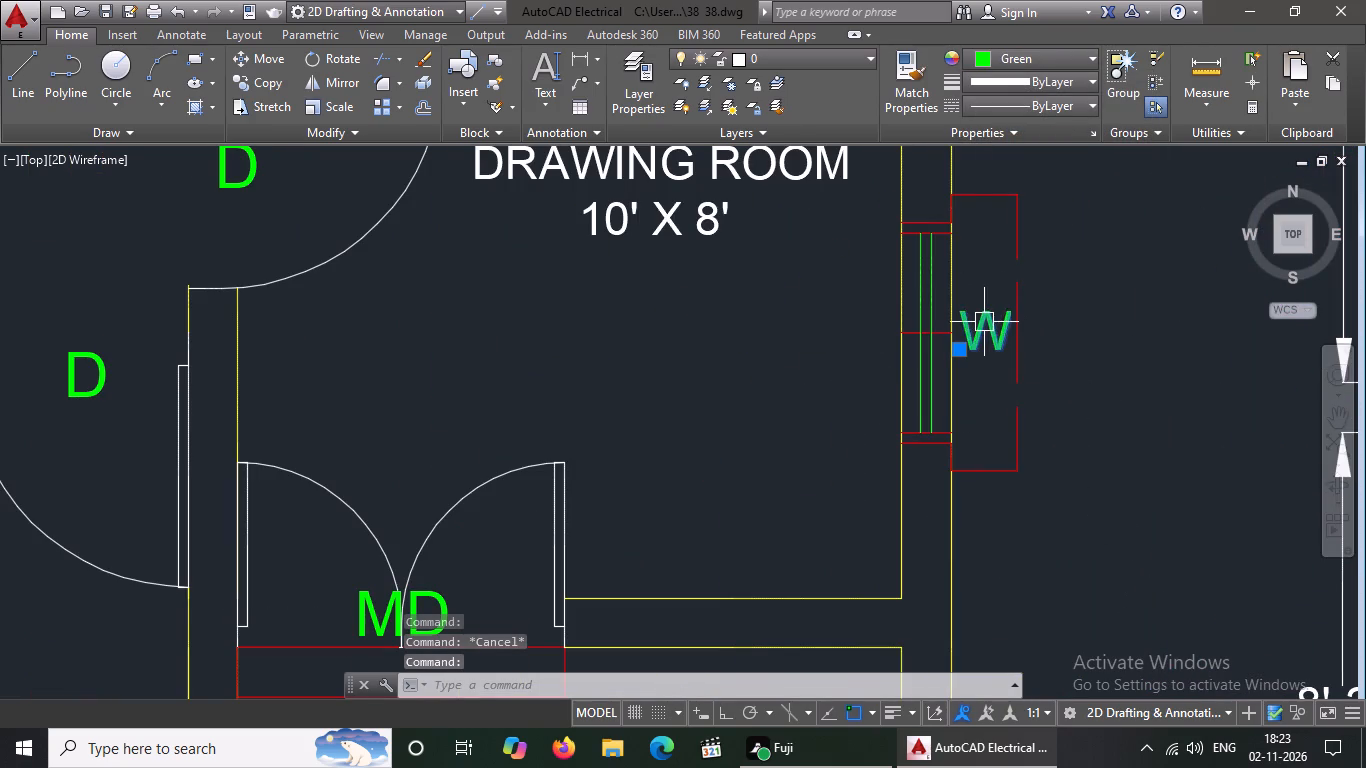
click(997, 60)
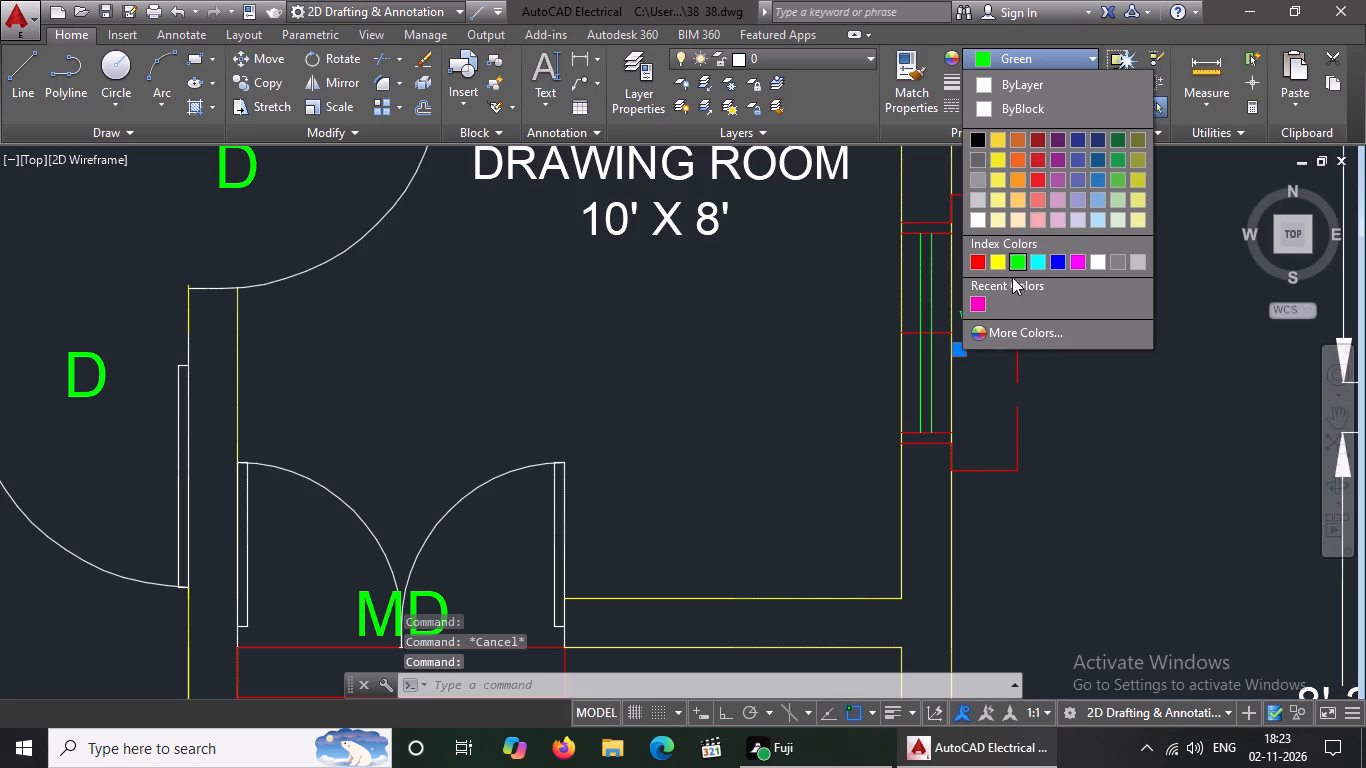
click(1019, 110)
key(Escape)
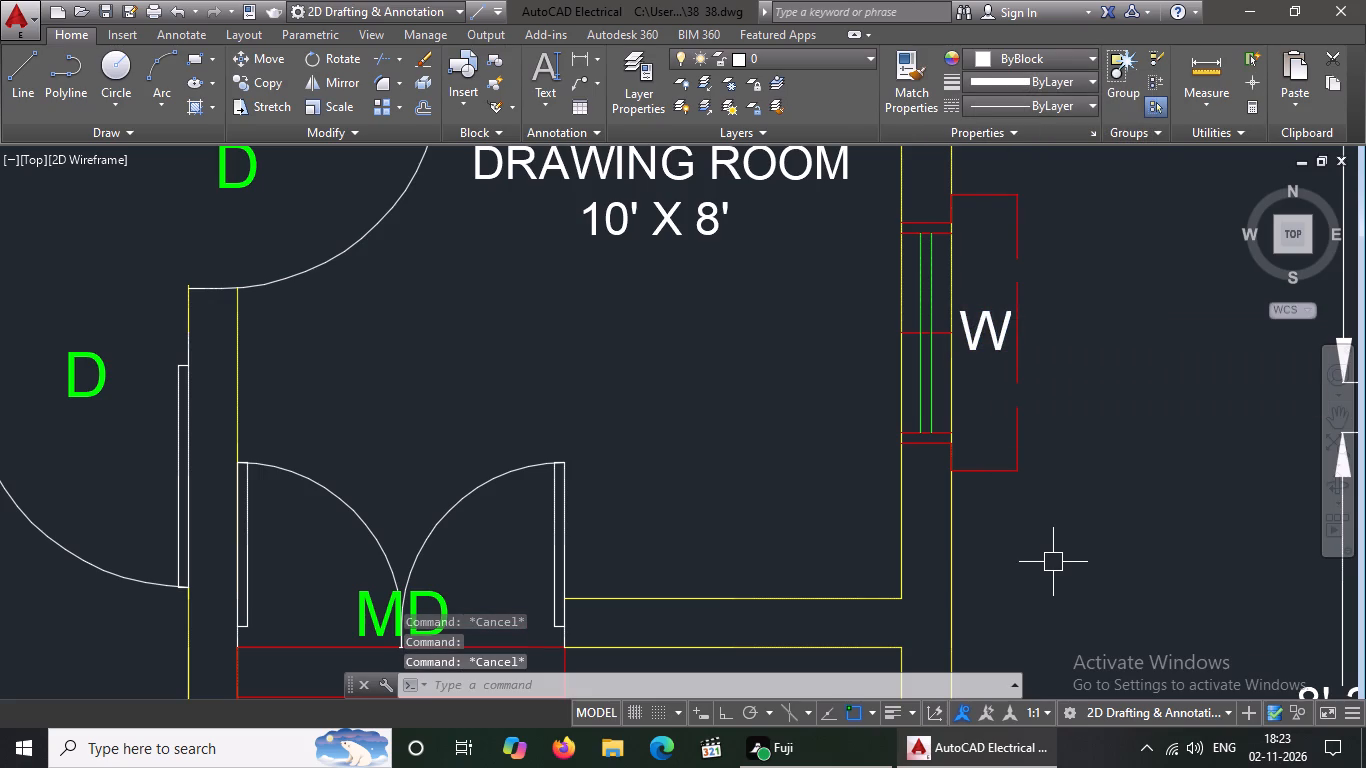
Change the colour of the PARKING 10' X 11'9" room label in the ground floor plan to Green.
scroll(1079, 553, down, 4)
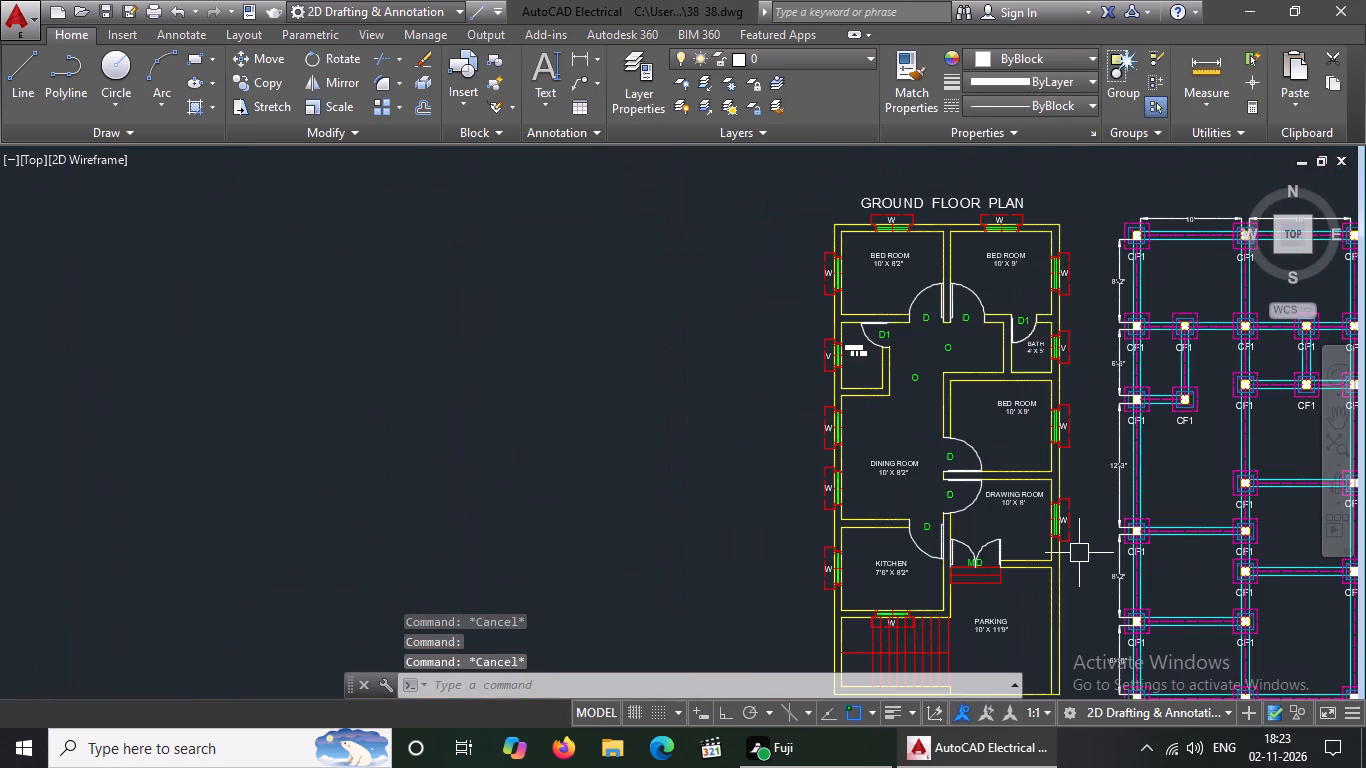
middle_drag(1079, 553, 902, 519)
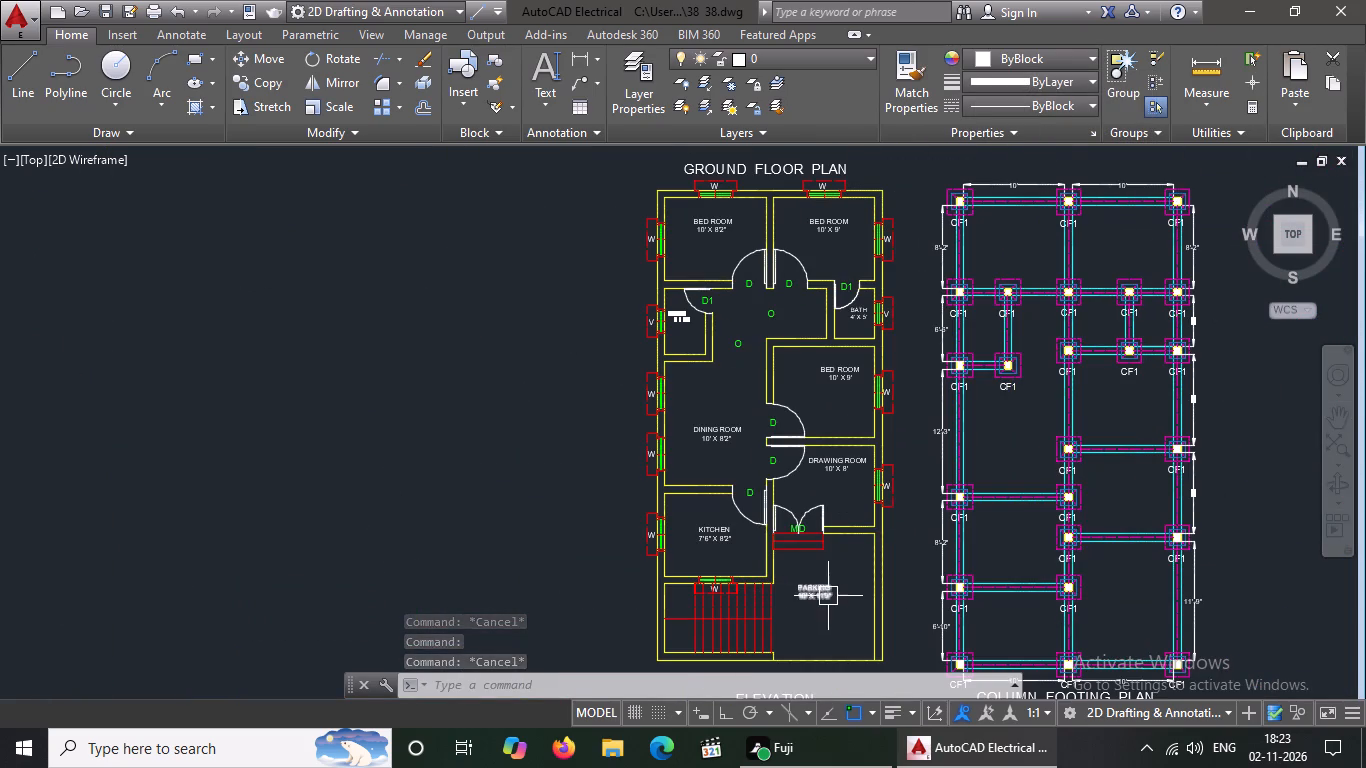
click(828, 596)
click(1008, 51)
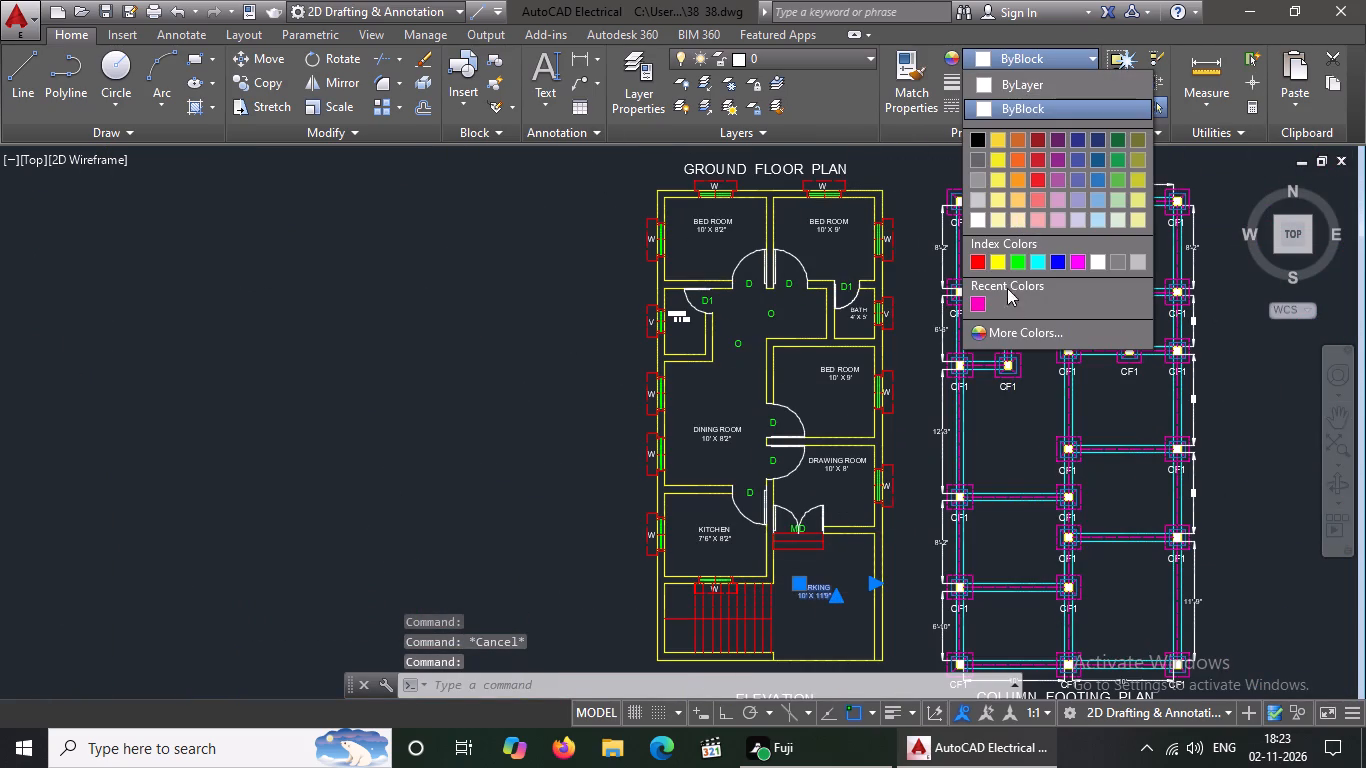
click(1015, 262)
key(Escape)
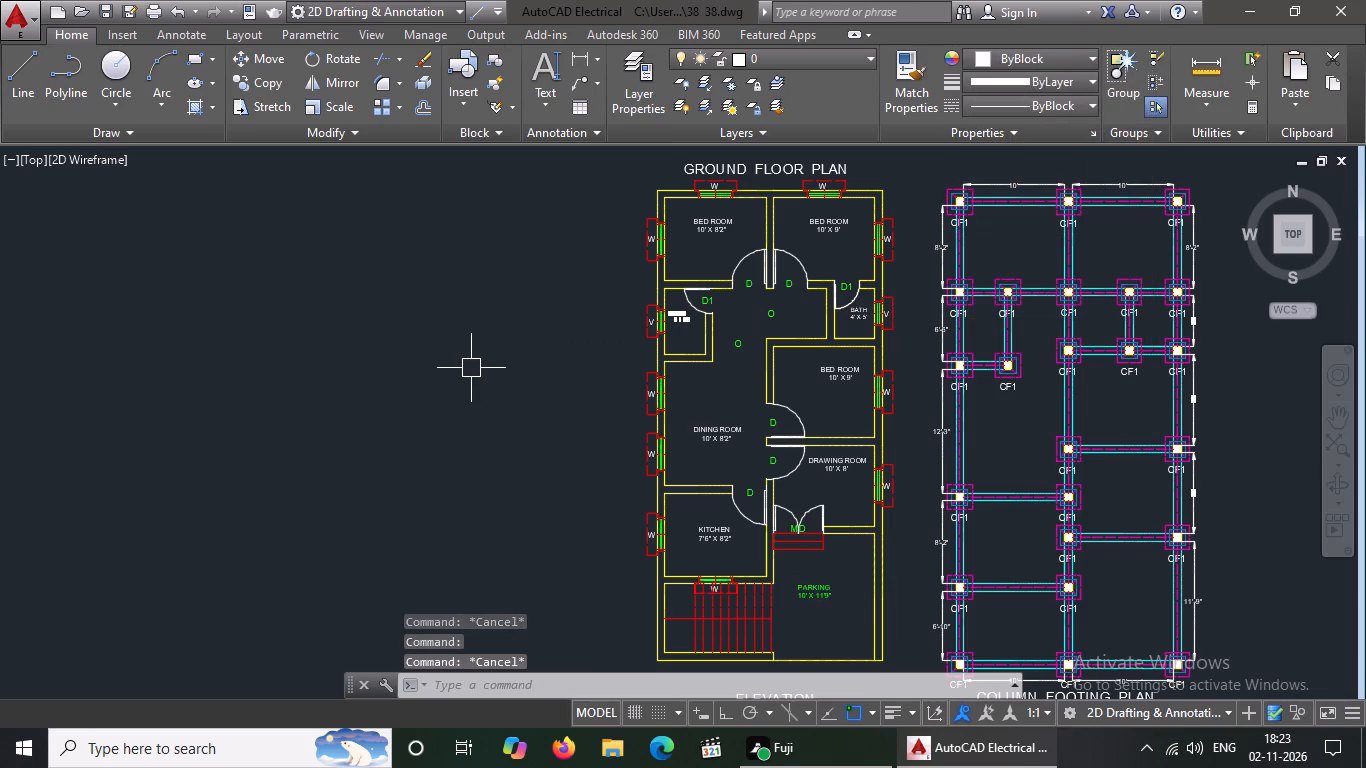
Change the colour of the KITCHEN 7'6" X 8'2" room label to Green.
click(711, 536)
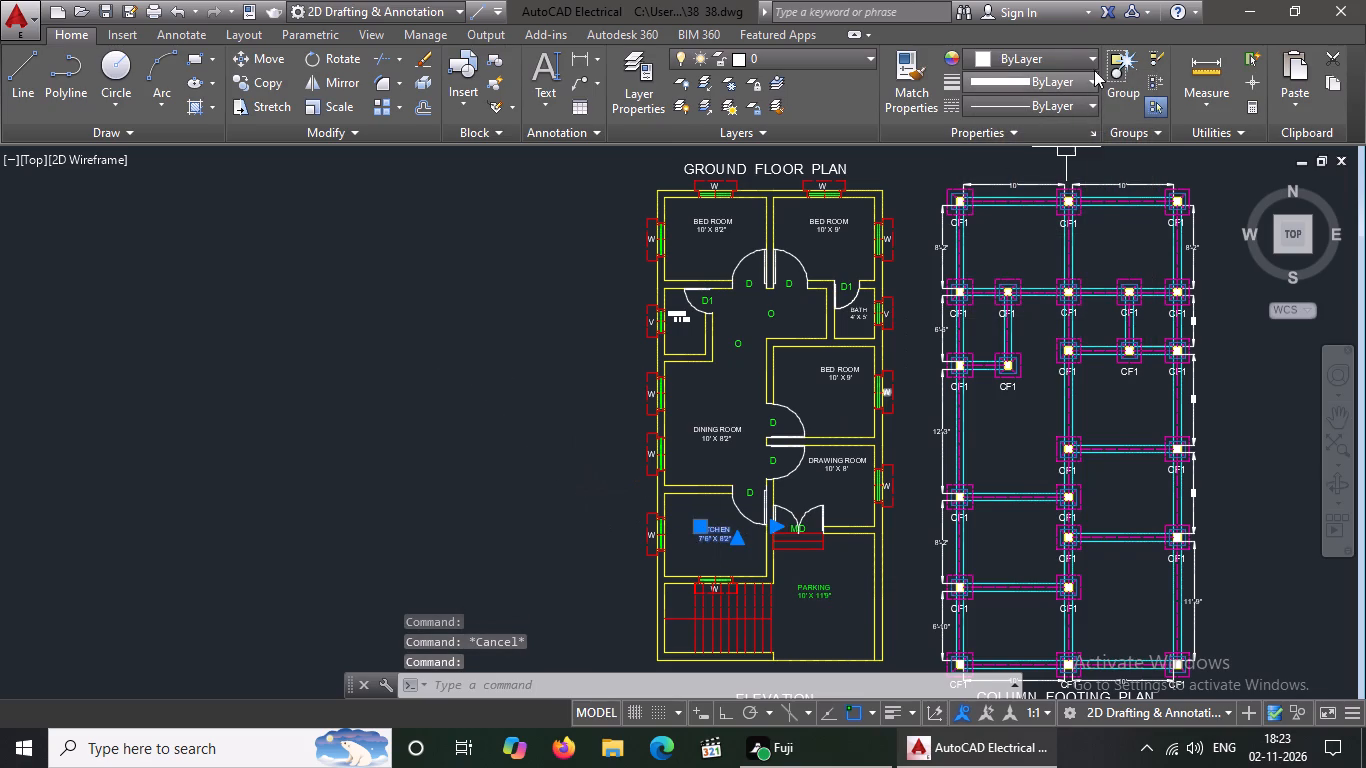
click(1051, 59)
click(1019, 265)
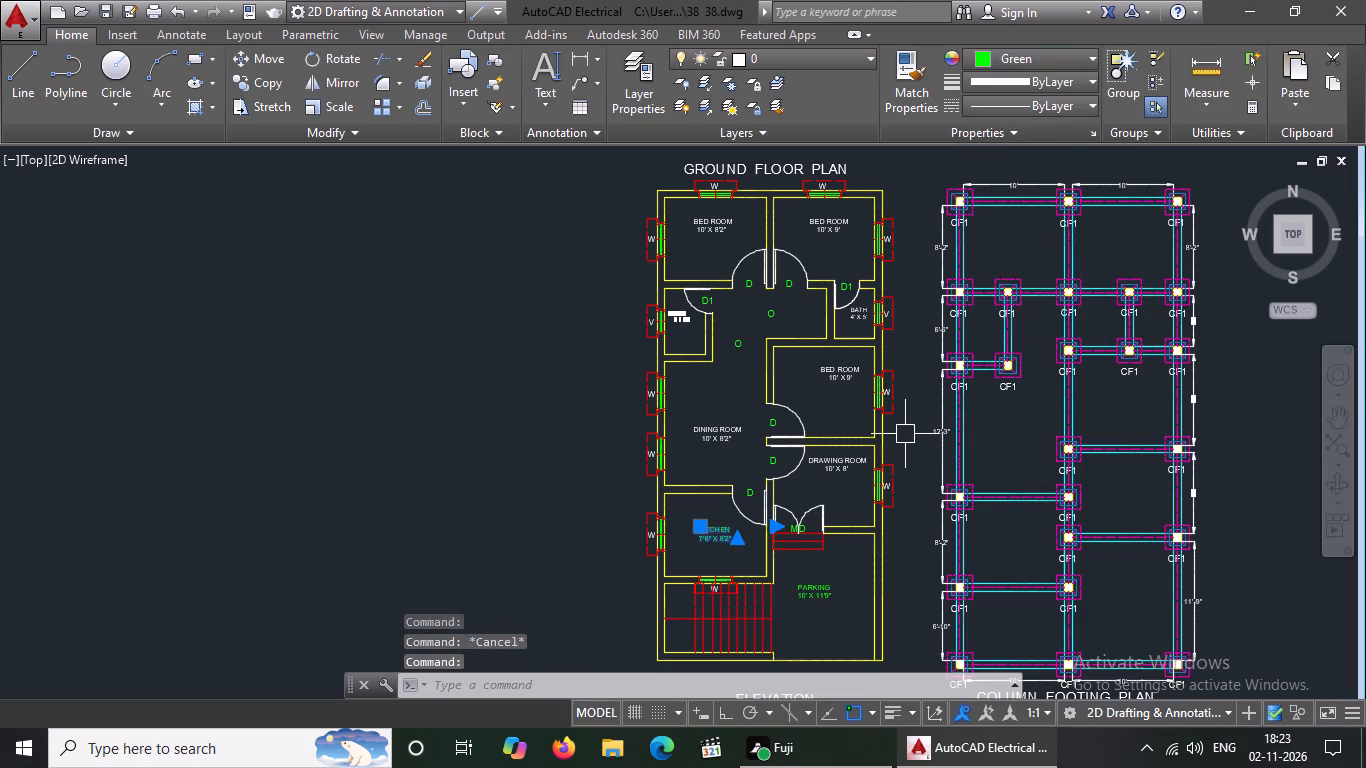
key(Escape)
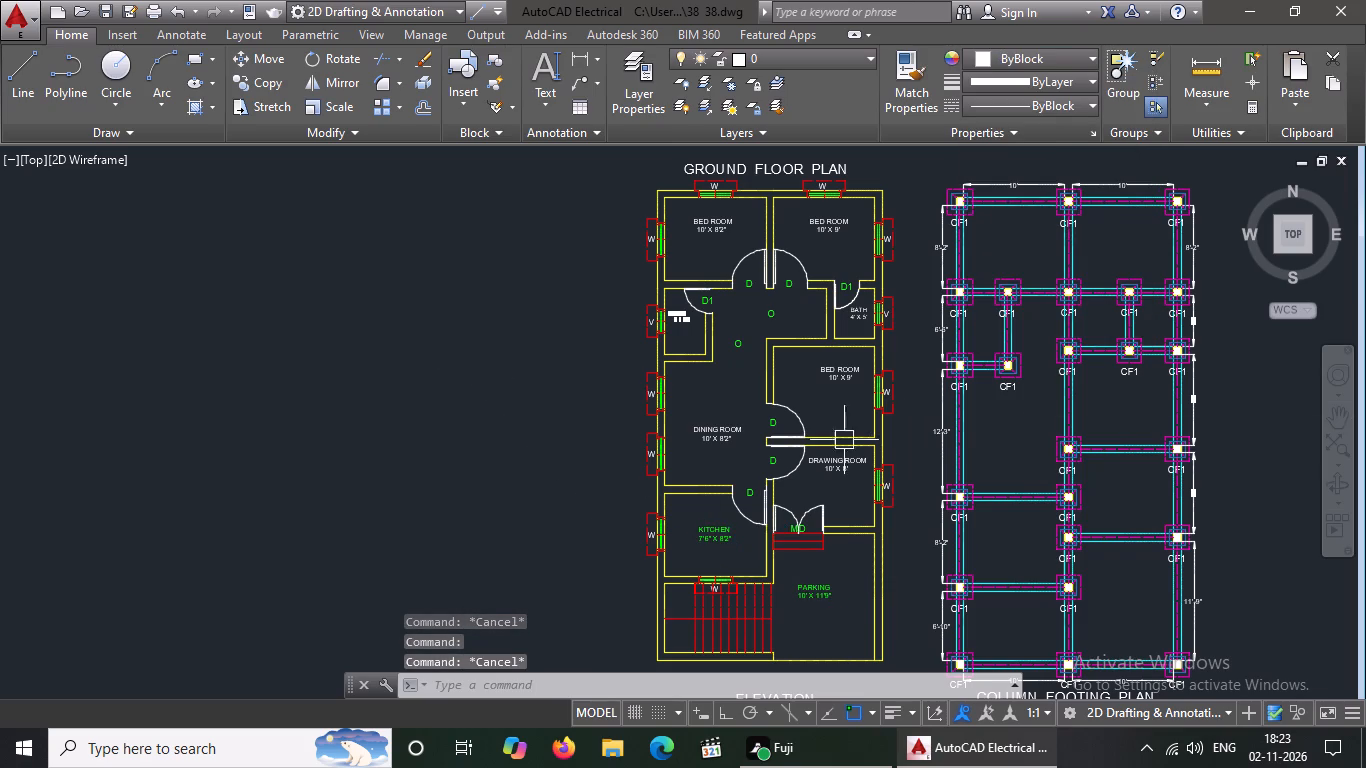
Change the colour of the DRAWING ROOM 10' X 8' room label to Green.
scroll(885, 507, up, 2)
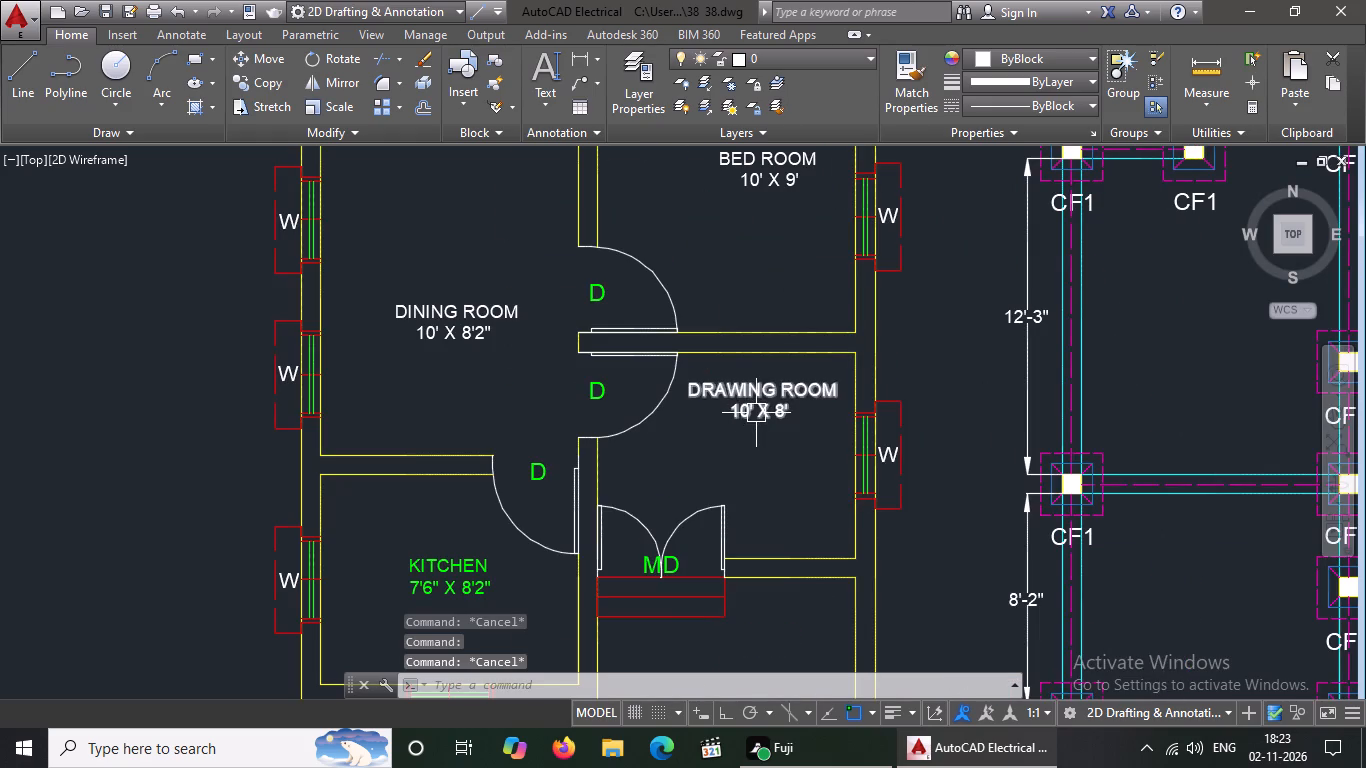
click(756, 413)
click(1018, 61)
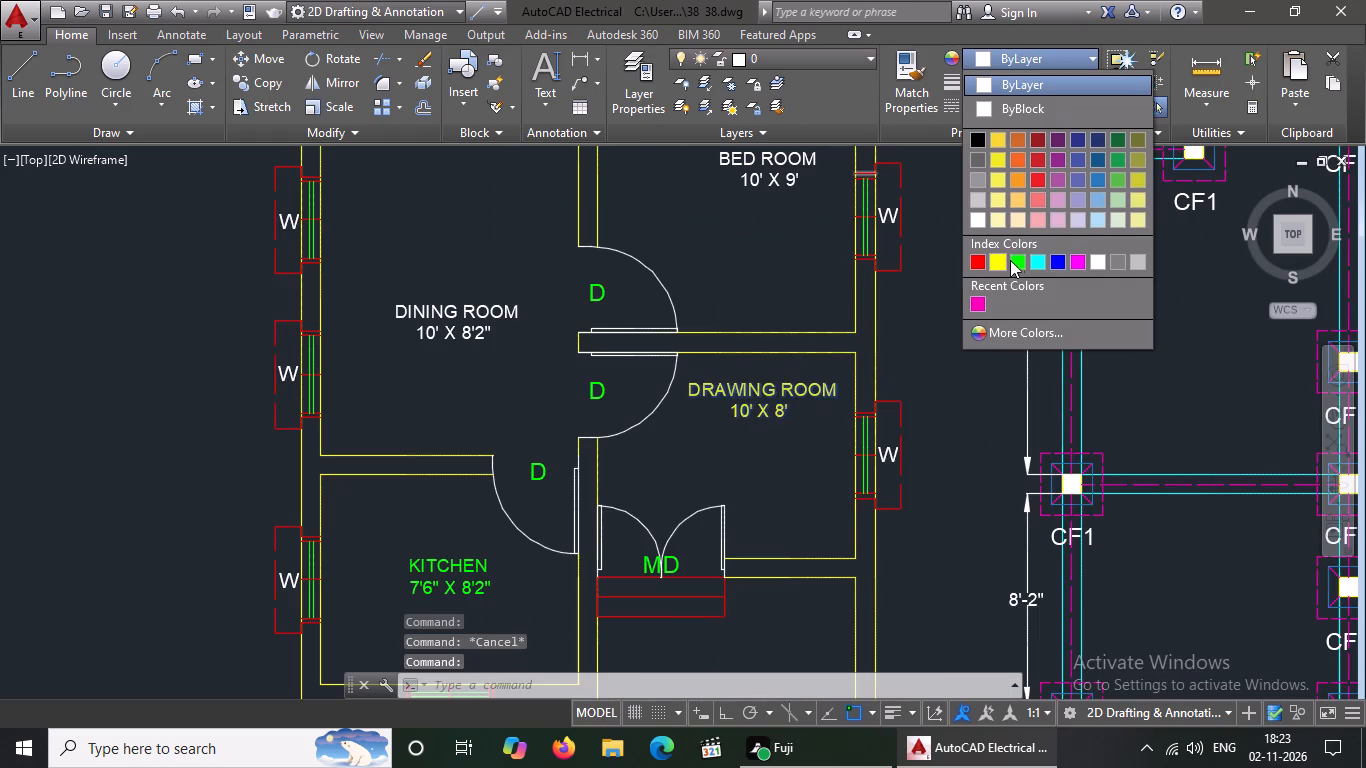
click(1016, 259)
key(Escape)
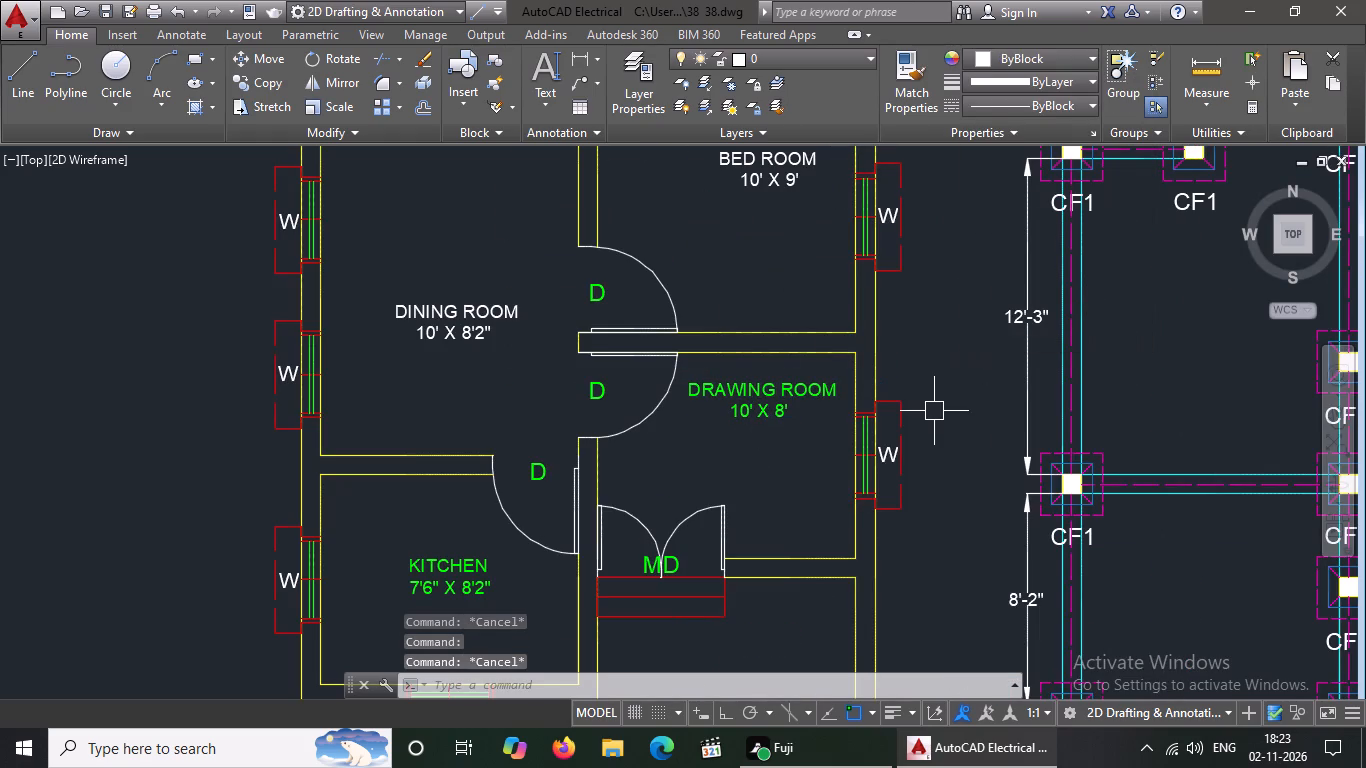
Change the colour of the DINING ROOM 10' X 8'2" room label to Green.
click(424, 331)
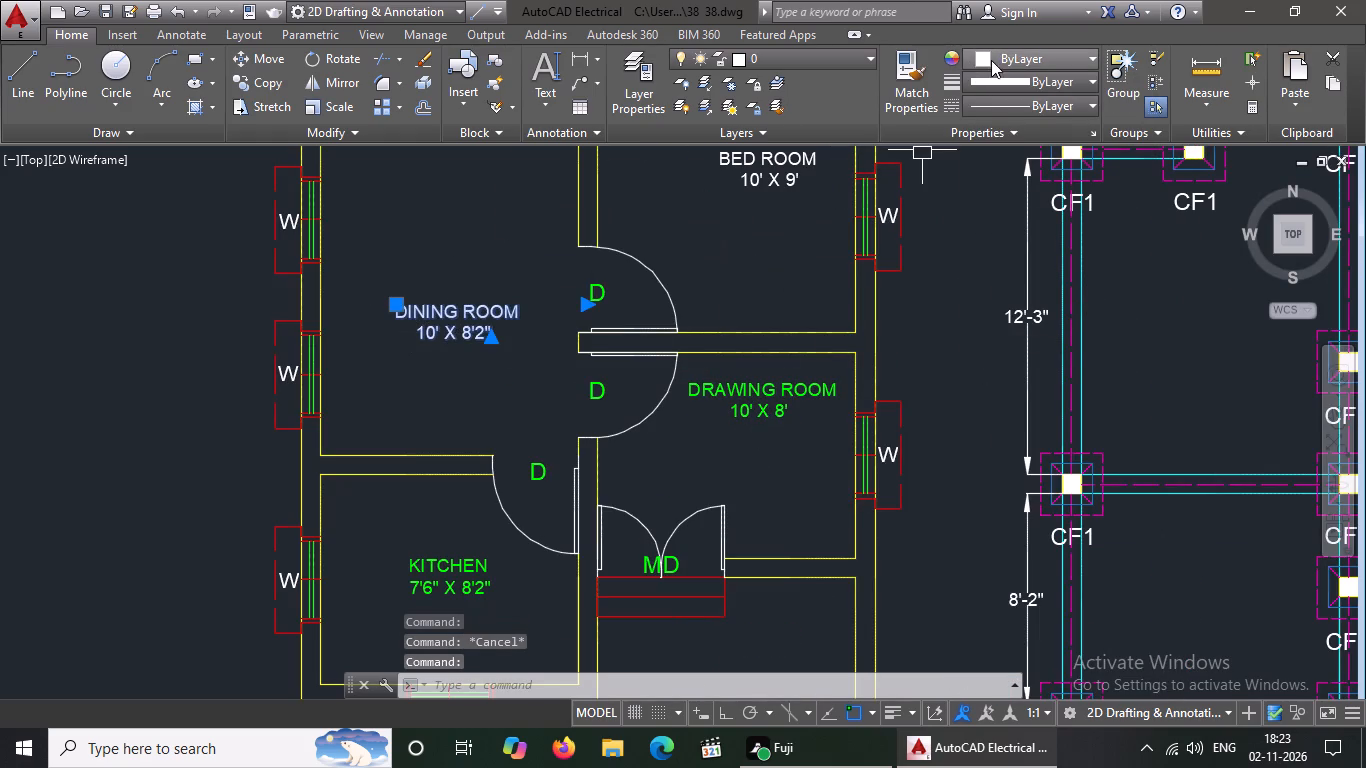
click(993, 59)
click(1019, 266)
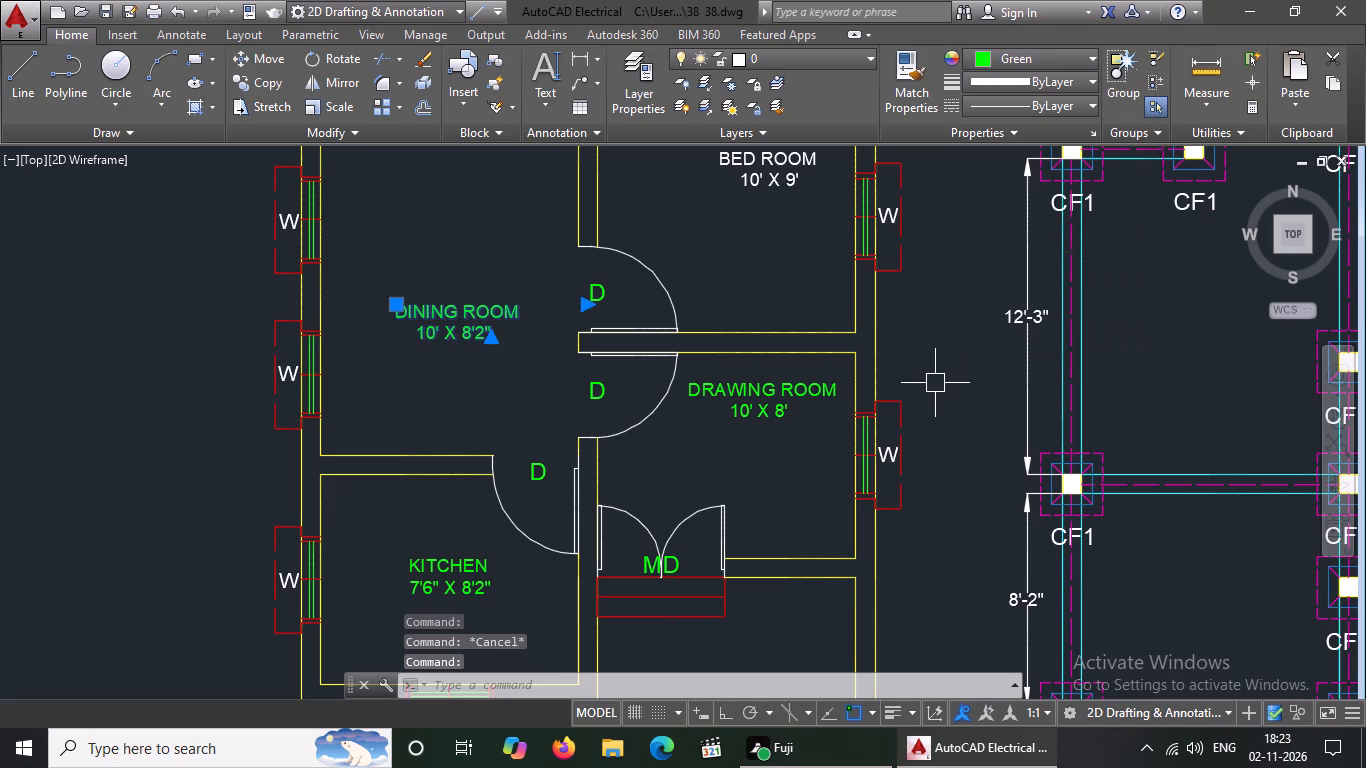
key(Escape)
Change the colour of the BED ROOM 10' X 9' label above the drawing room to Green.
scroll(932, 386, down, 2)
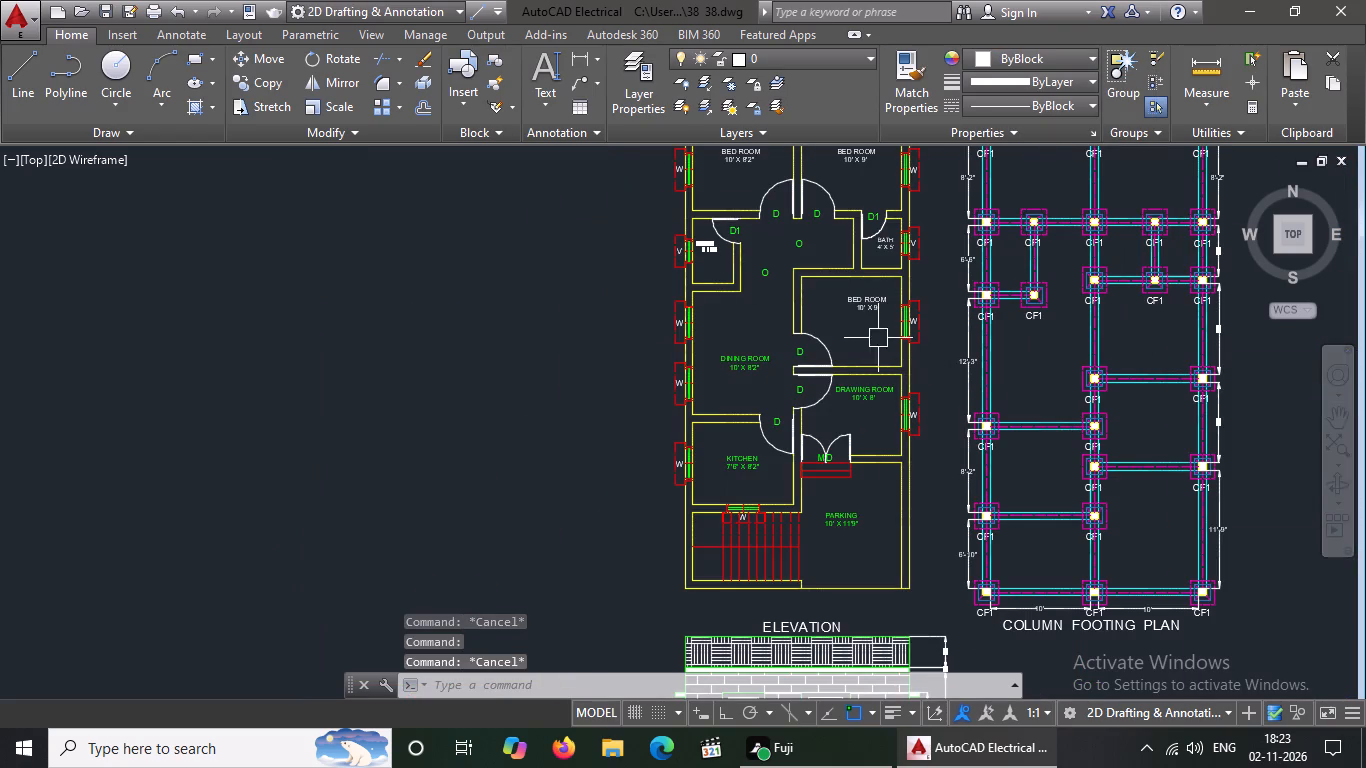
click(869, 311)
click(1015, 65)
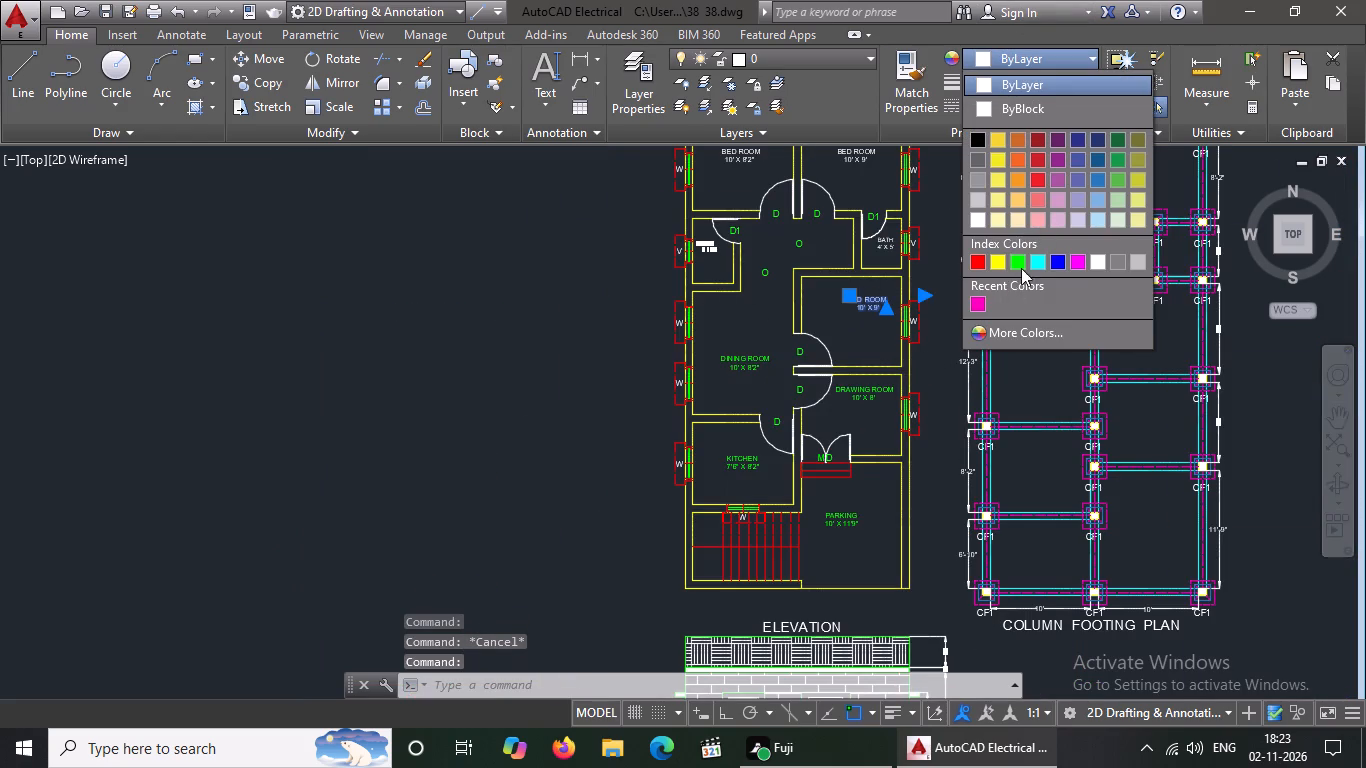
drag(1022, 263, 1013, 282)
key(Escape)
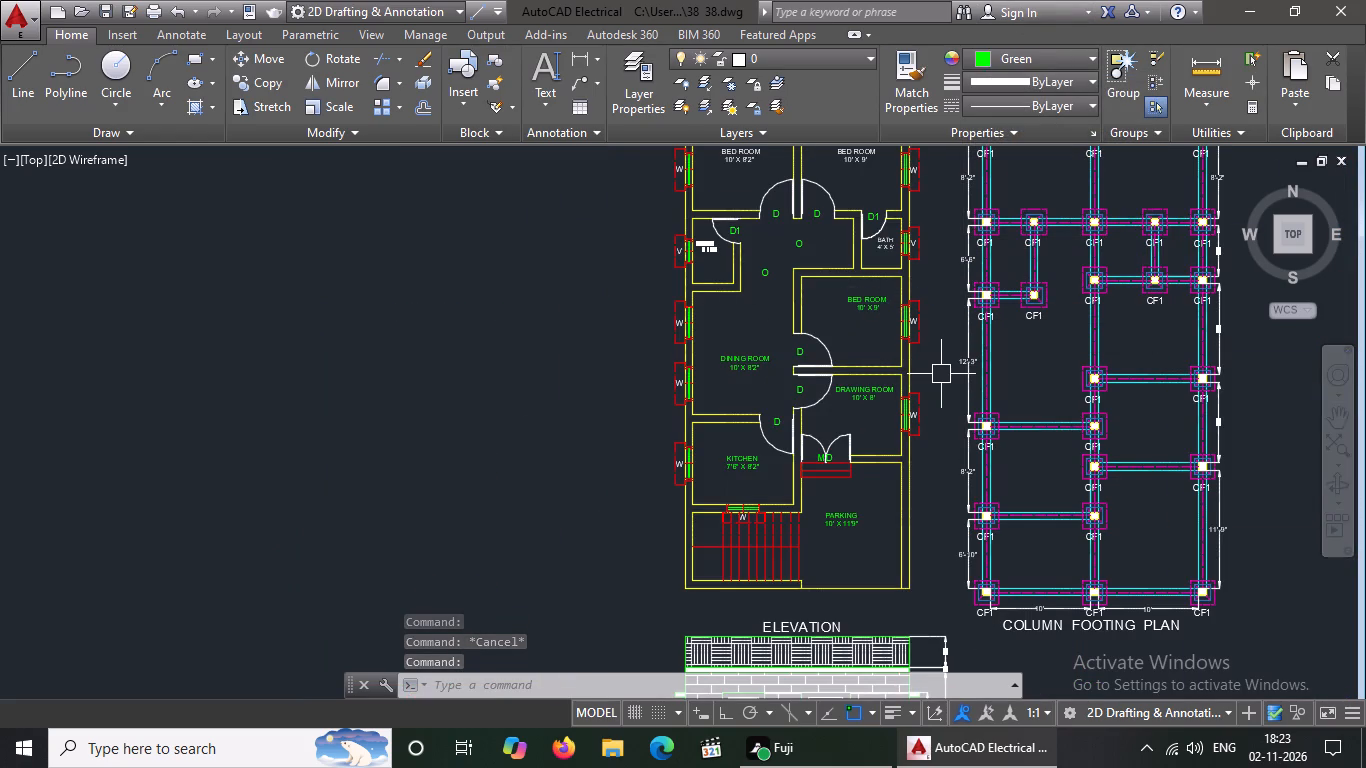
Change the colour of the BATH 4' X 6'6" room label to Green.
scroll(941, 374, down, 2)
scroll(953, 330, up, 3)
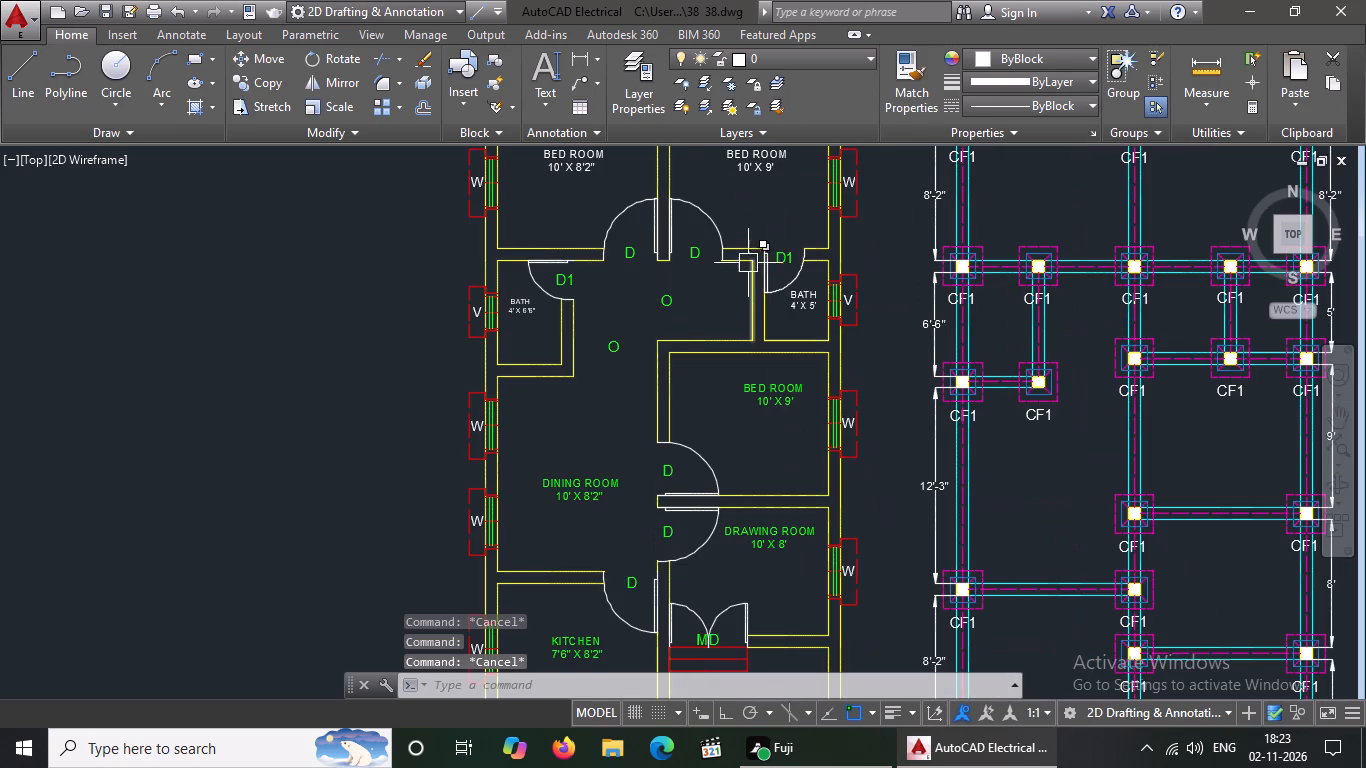
scroll(533, 306, up, 1)
click(533, 306)
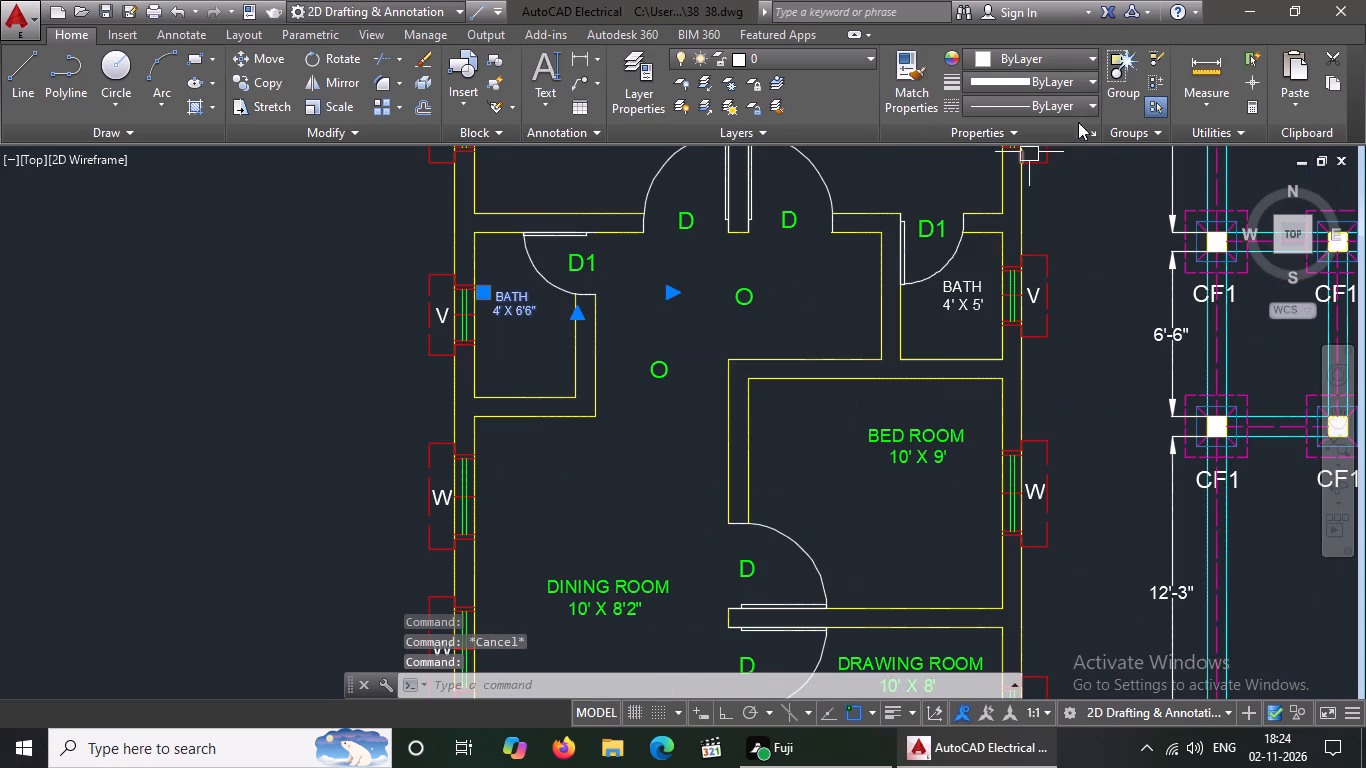
click(1019, 52)
click(1020, 254)
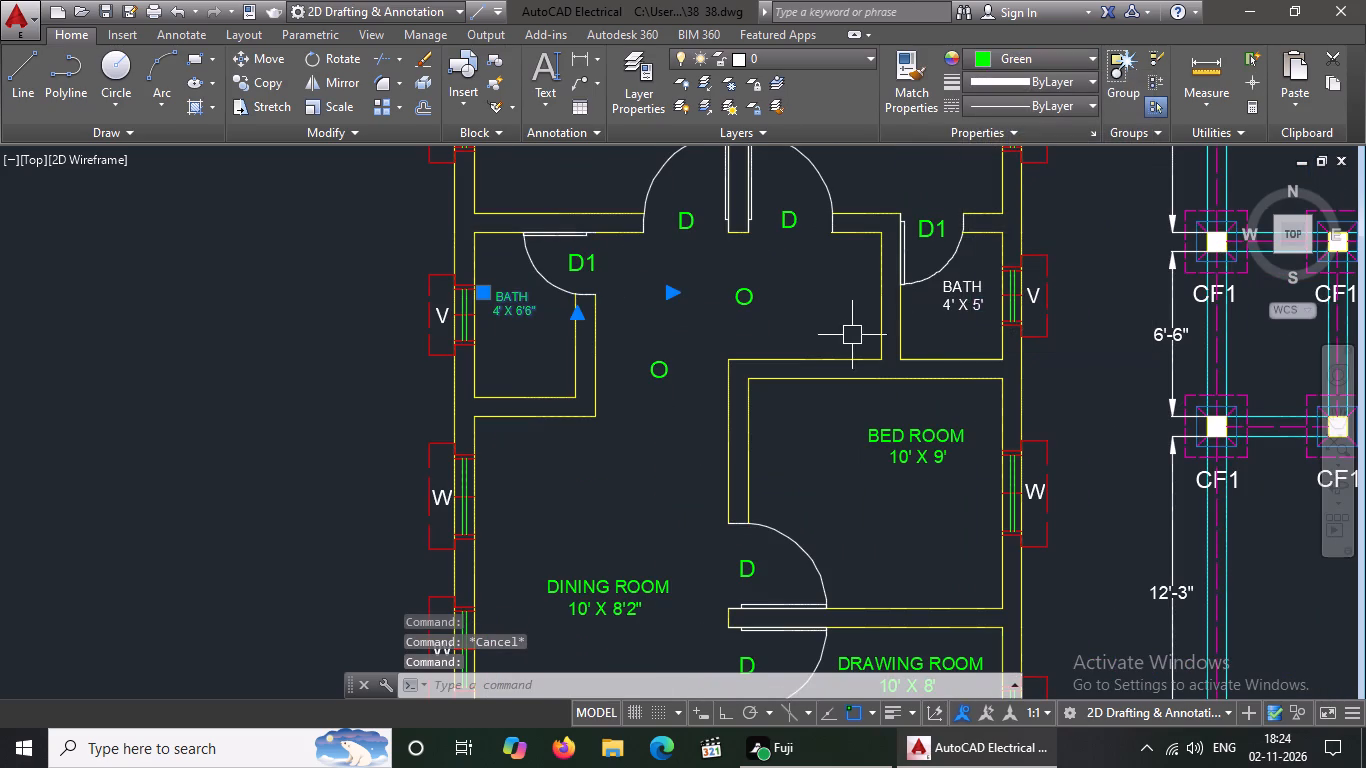
Change the colour of the BATH 4' X 5' room label to Green.
click(951, 295)
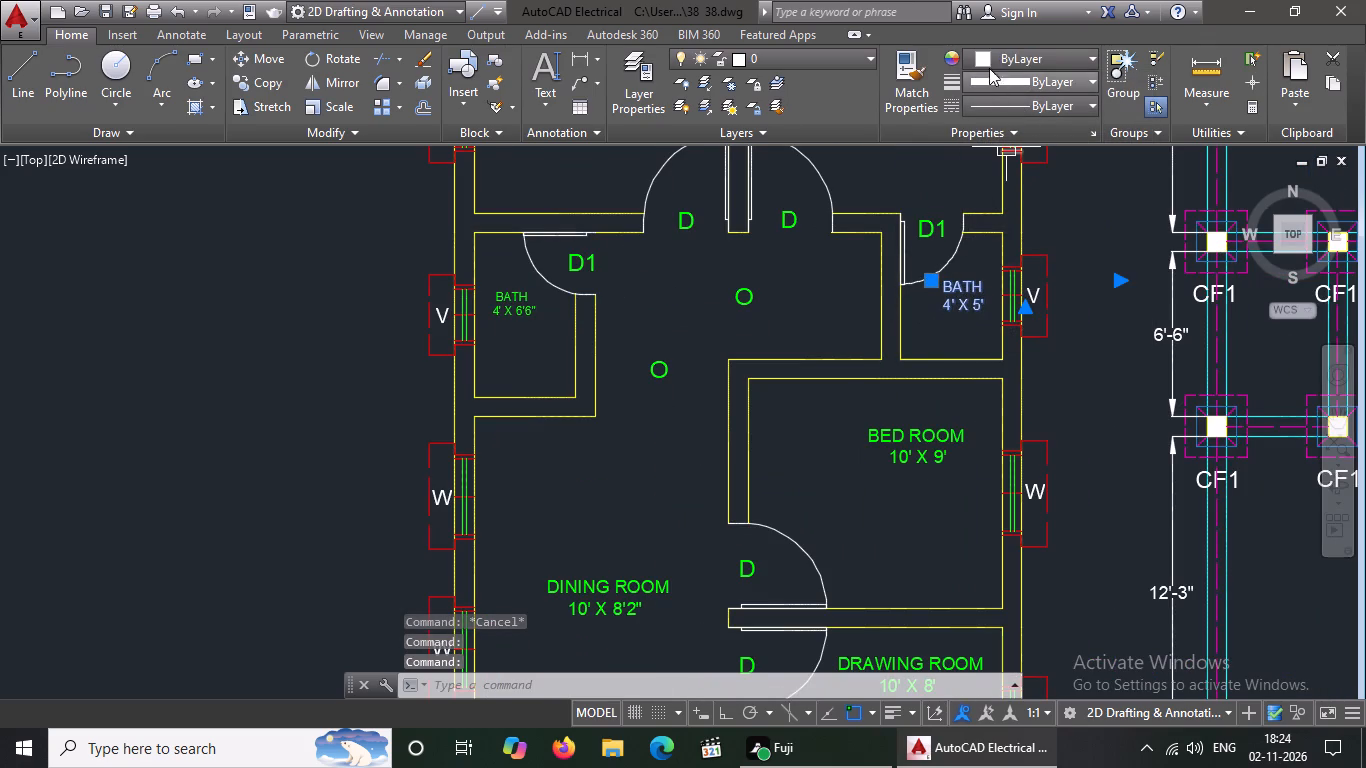
click(990, 59)
click(1017, 262)
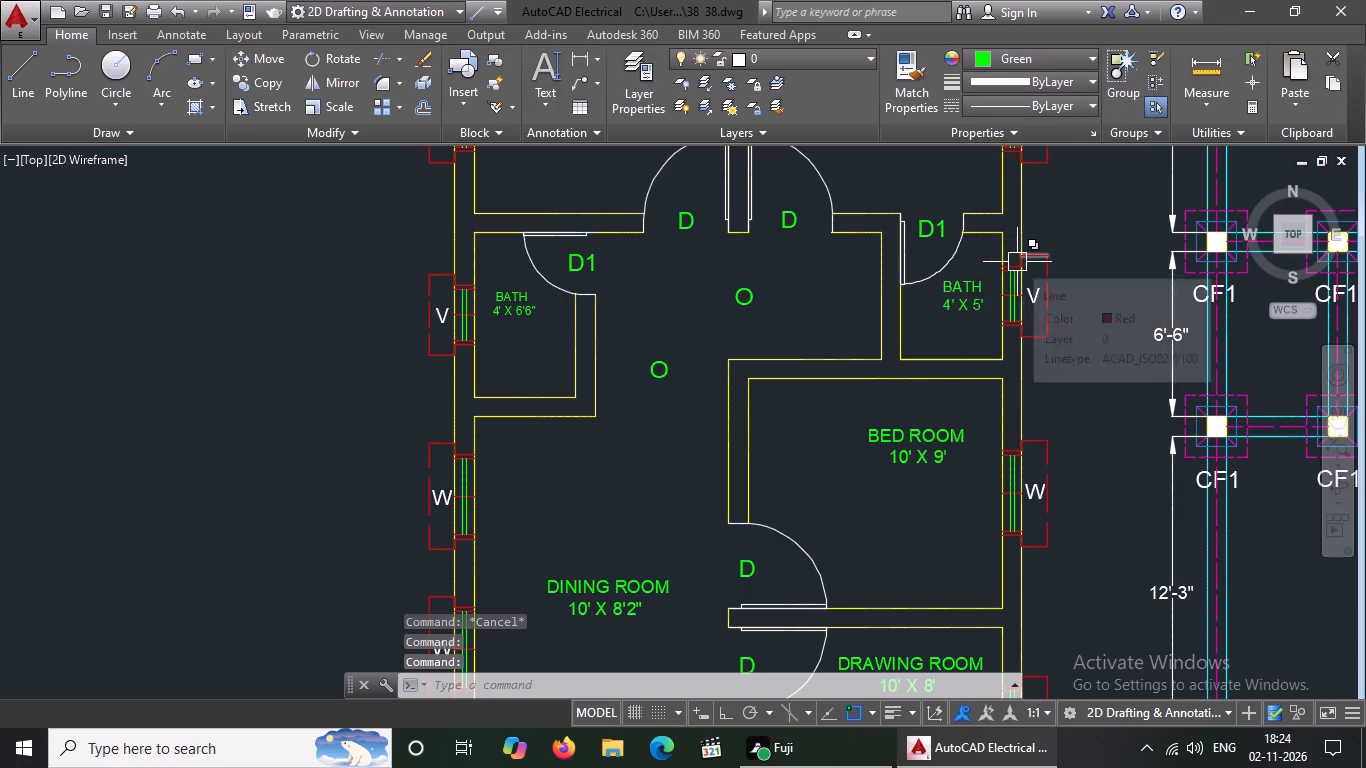
key(Escape)
Change the colour of the upper BED ROOM 10' X 9' label, at the top of the ground floor plan, to Green.
scroll(1015, 277, down, 3)
scroll(974, 222, up, 2)
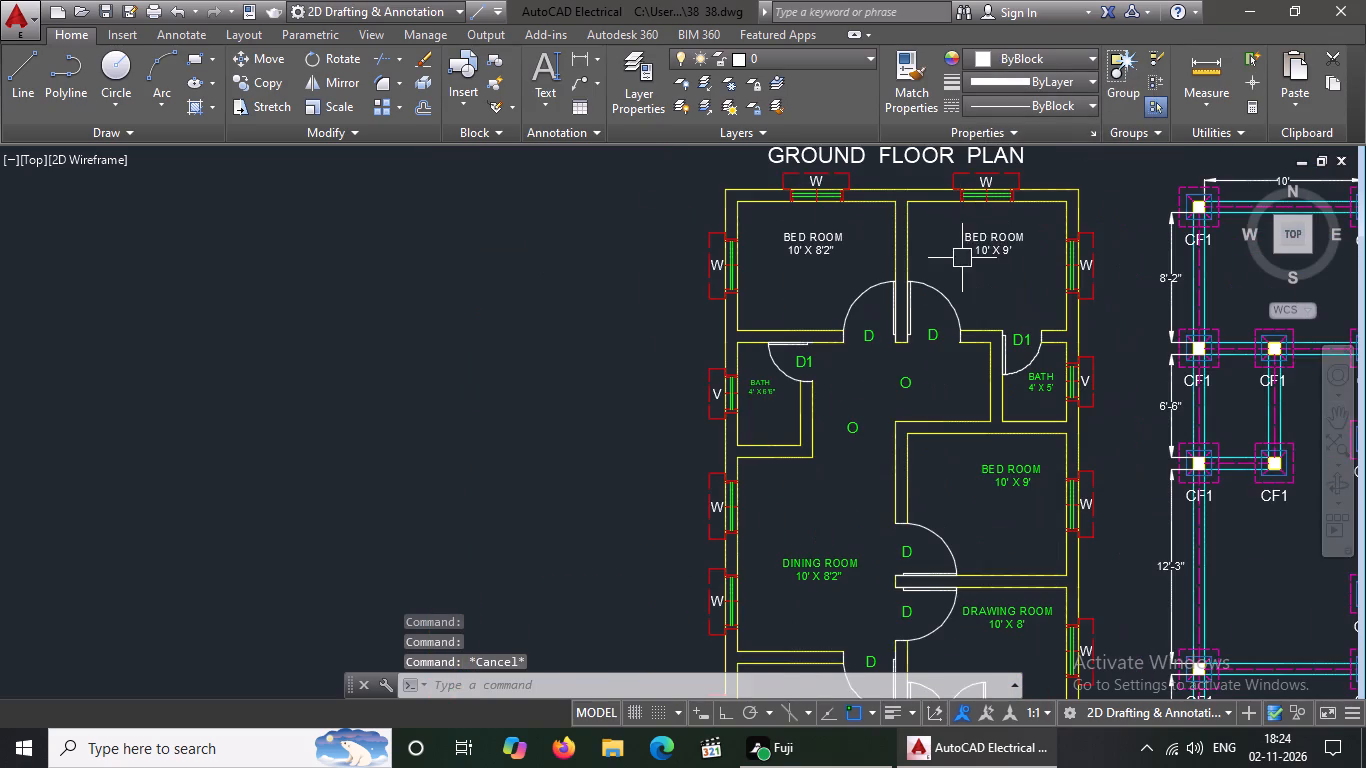
click(962, 258)
click(1007, 247)
click(1005, 247)
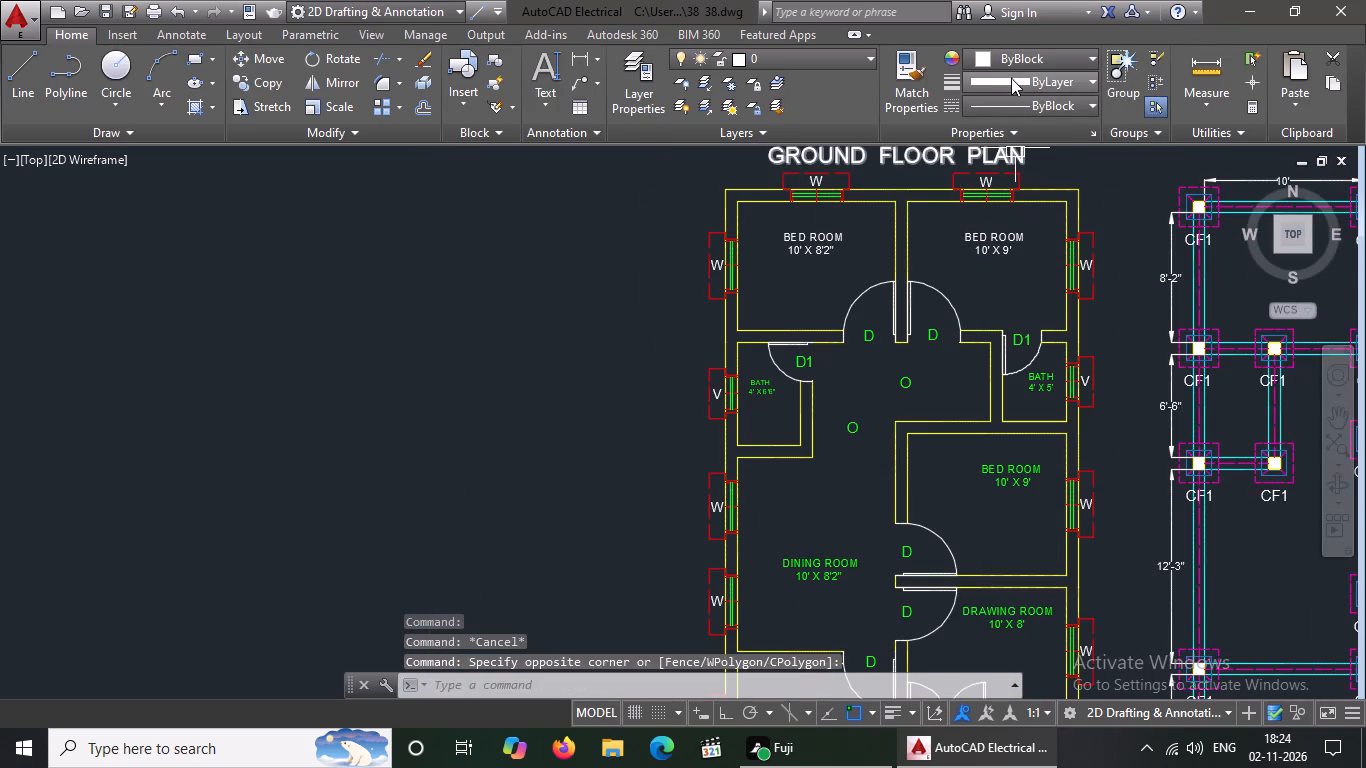
click(1012, 237)
click(995, 55)
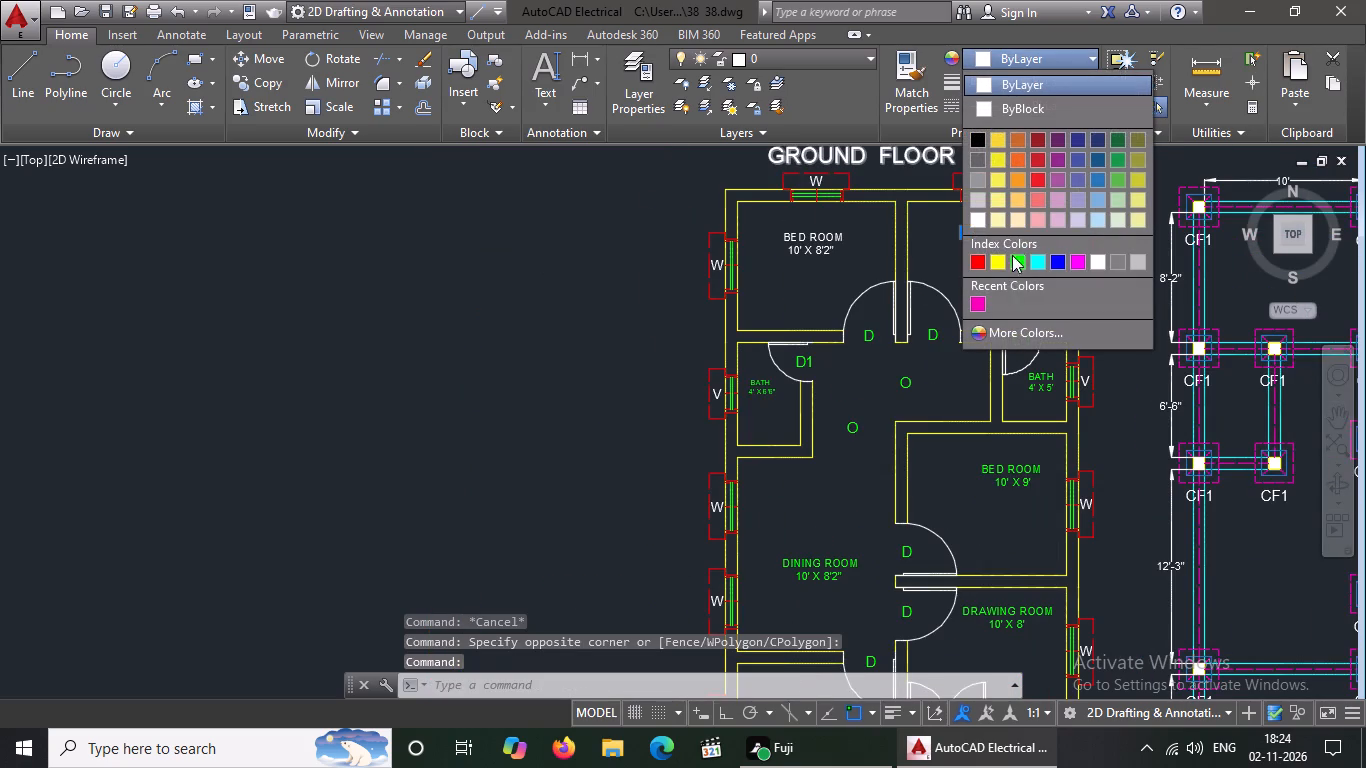
click(1020, 266)
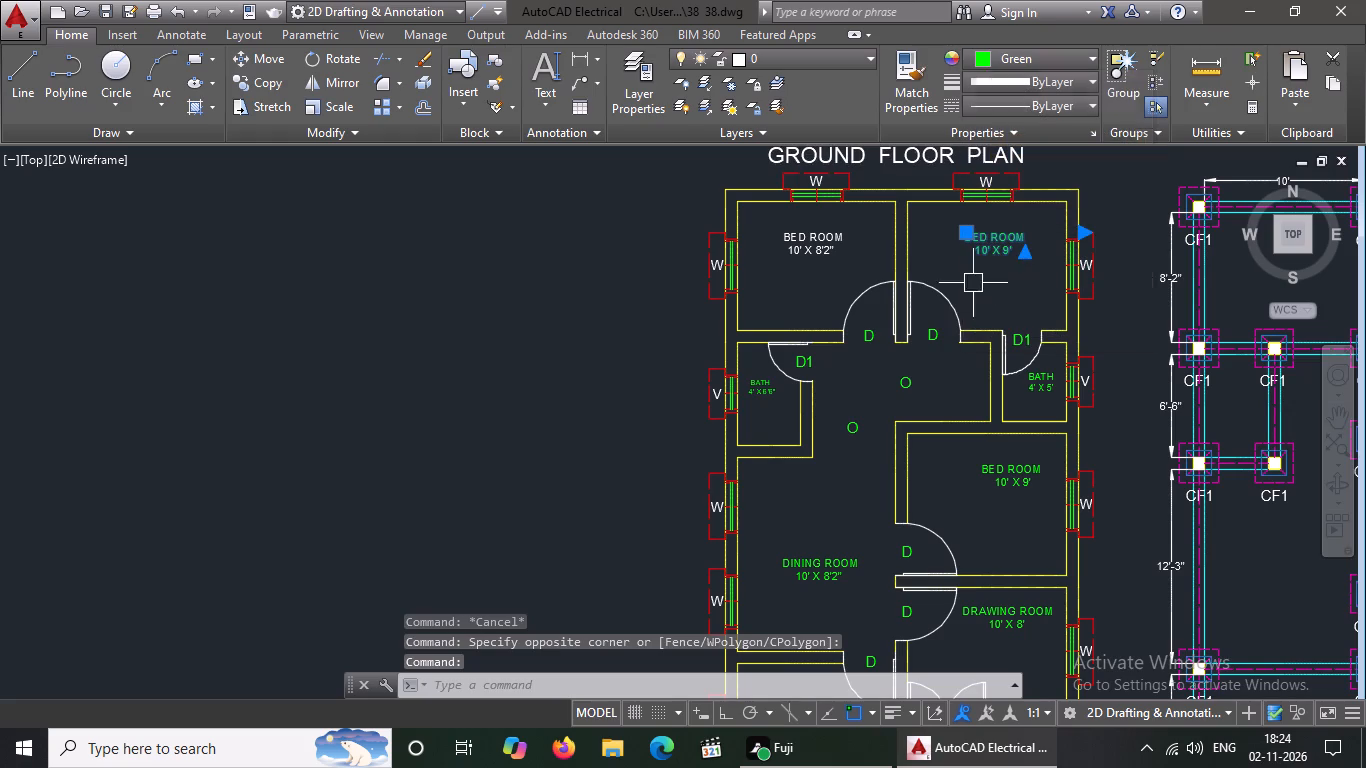
key(Escape)
Change the colour of the BED ROOM 10' X 8'2" label to Green.
click(816, 252)
click(1001, 72)
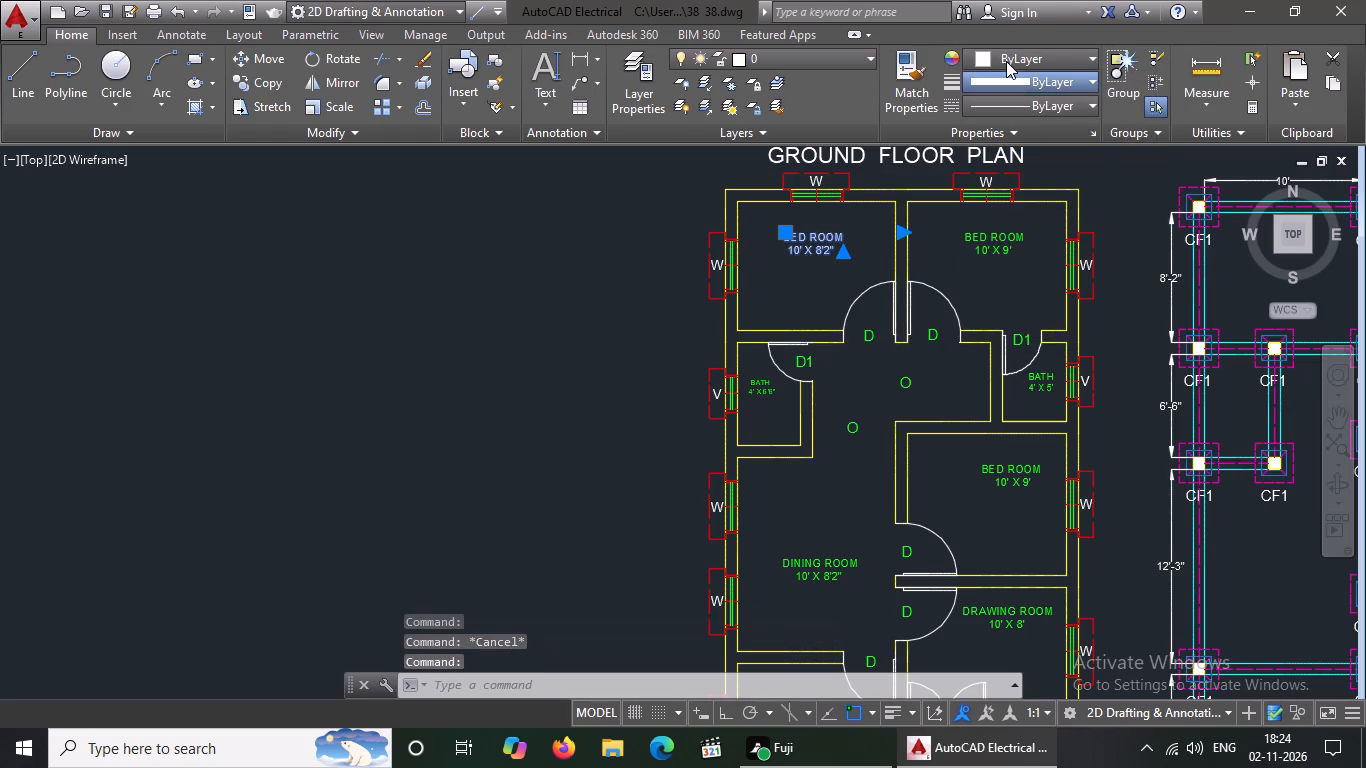
click(1006, 60)
click(1006, 61)
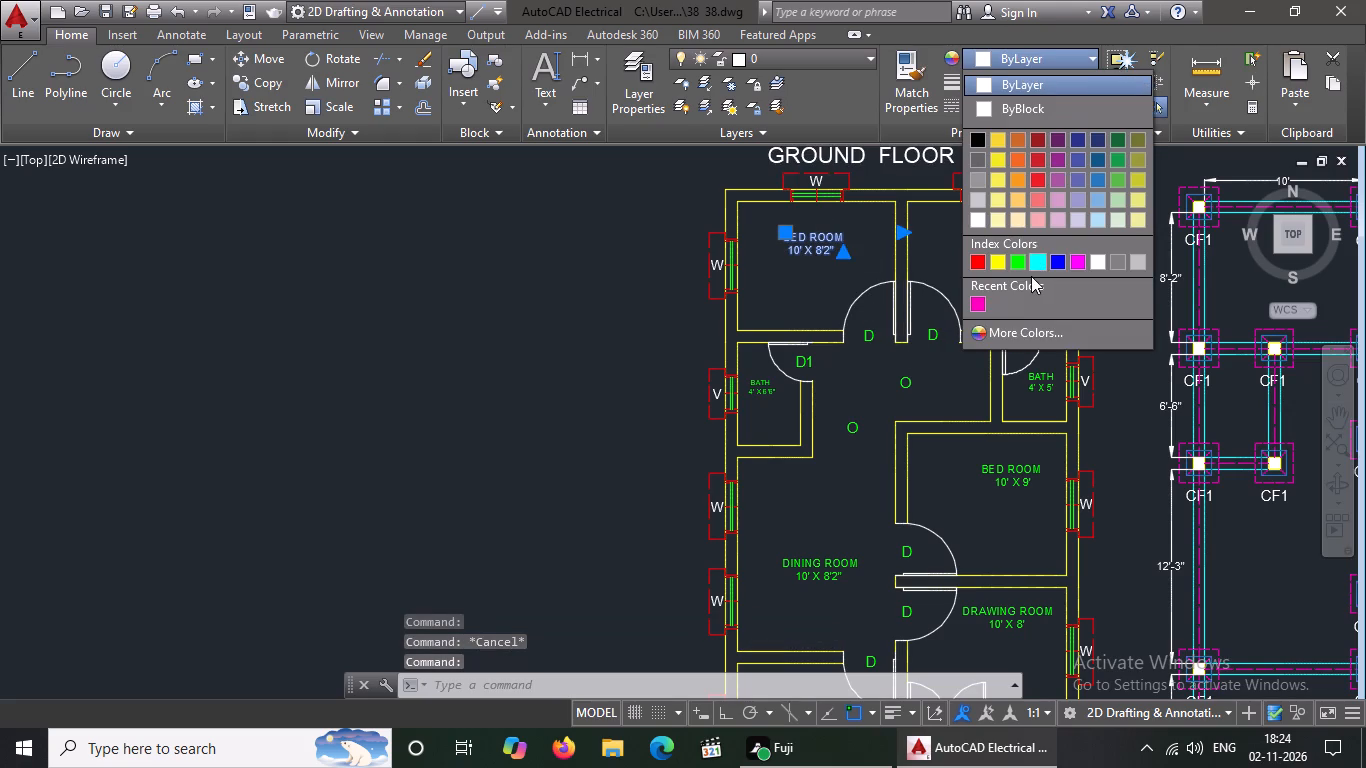
click(1023, 264)
key(Escape)
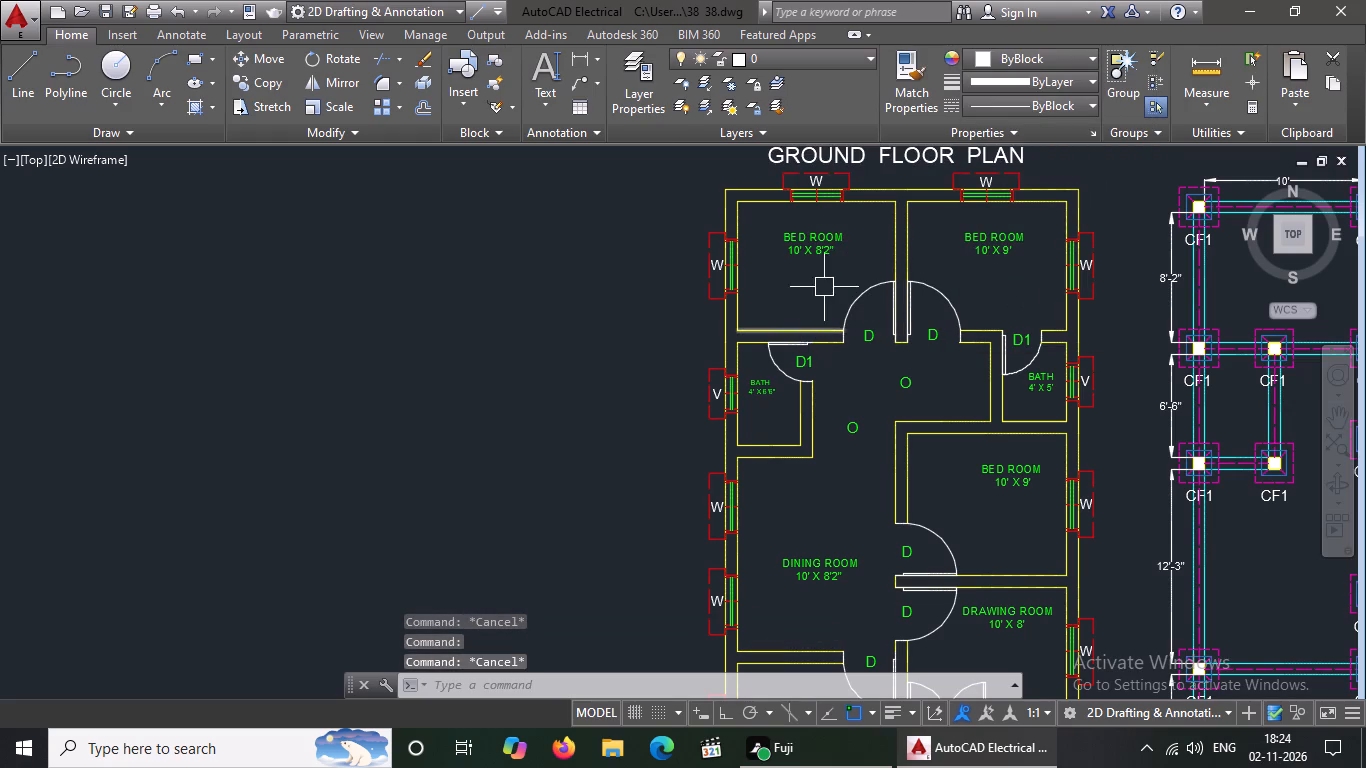
Move the BED ROOM 10' X 8'2" label and the topmost BED ROOM 10' X 9' label slightly lower within their rooms.
click(833, 244)
click(786, 230)
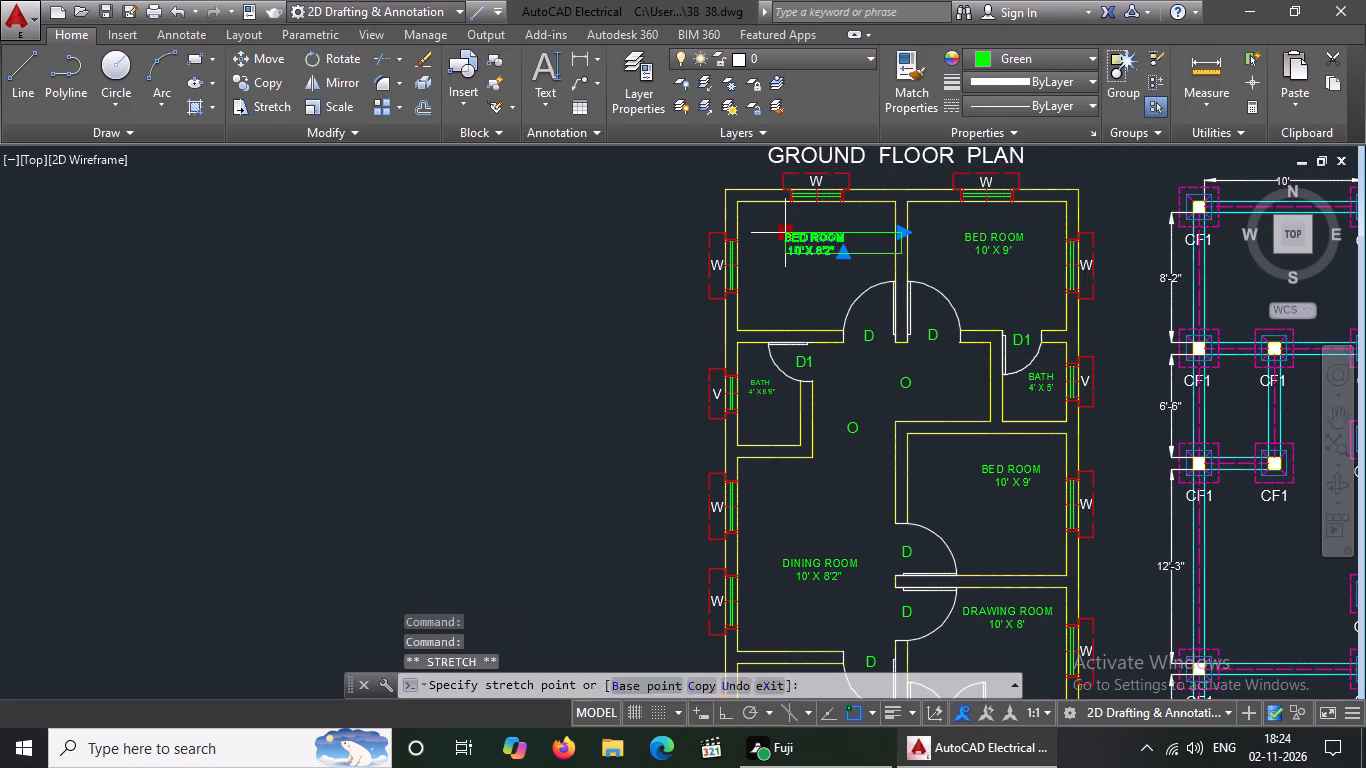
click(782, 246)
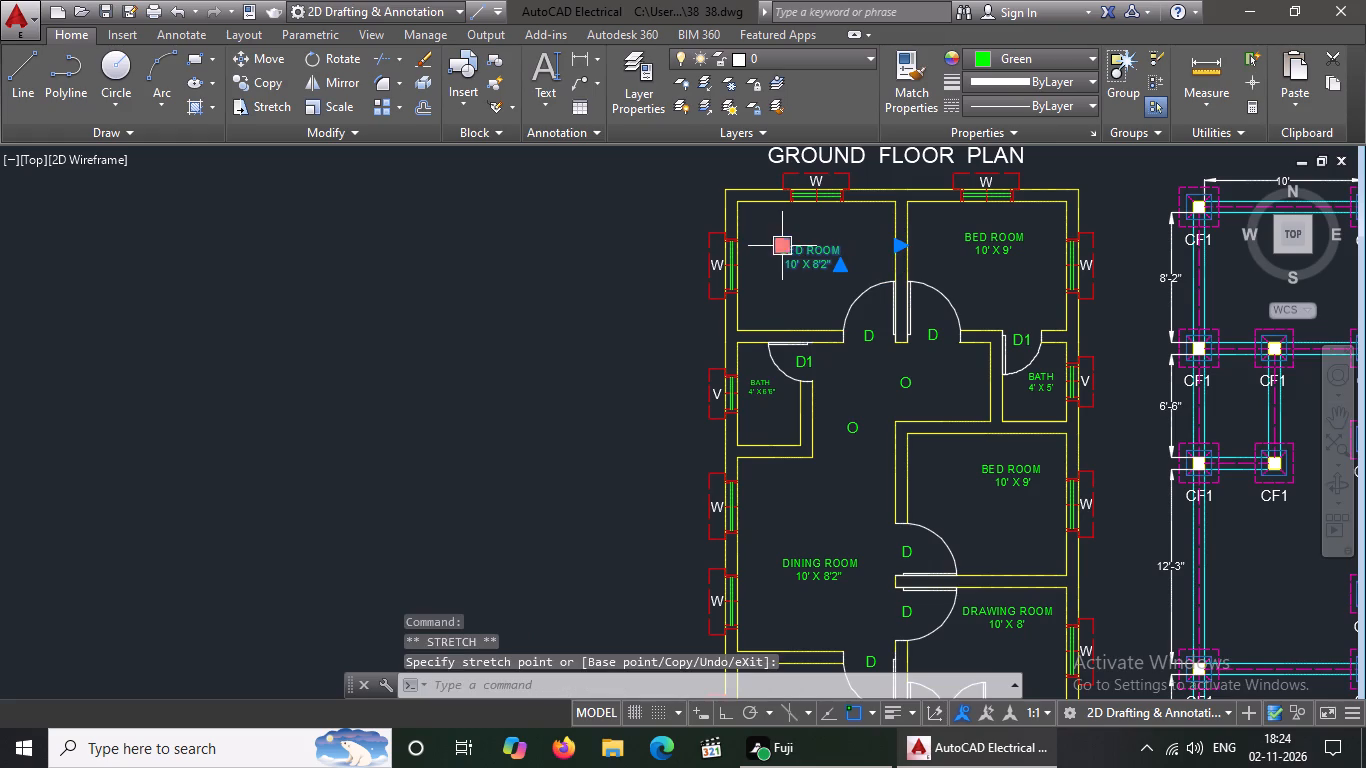
click(1004, 248)
click(971, 233)
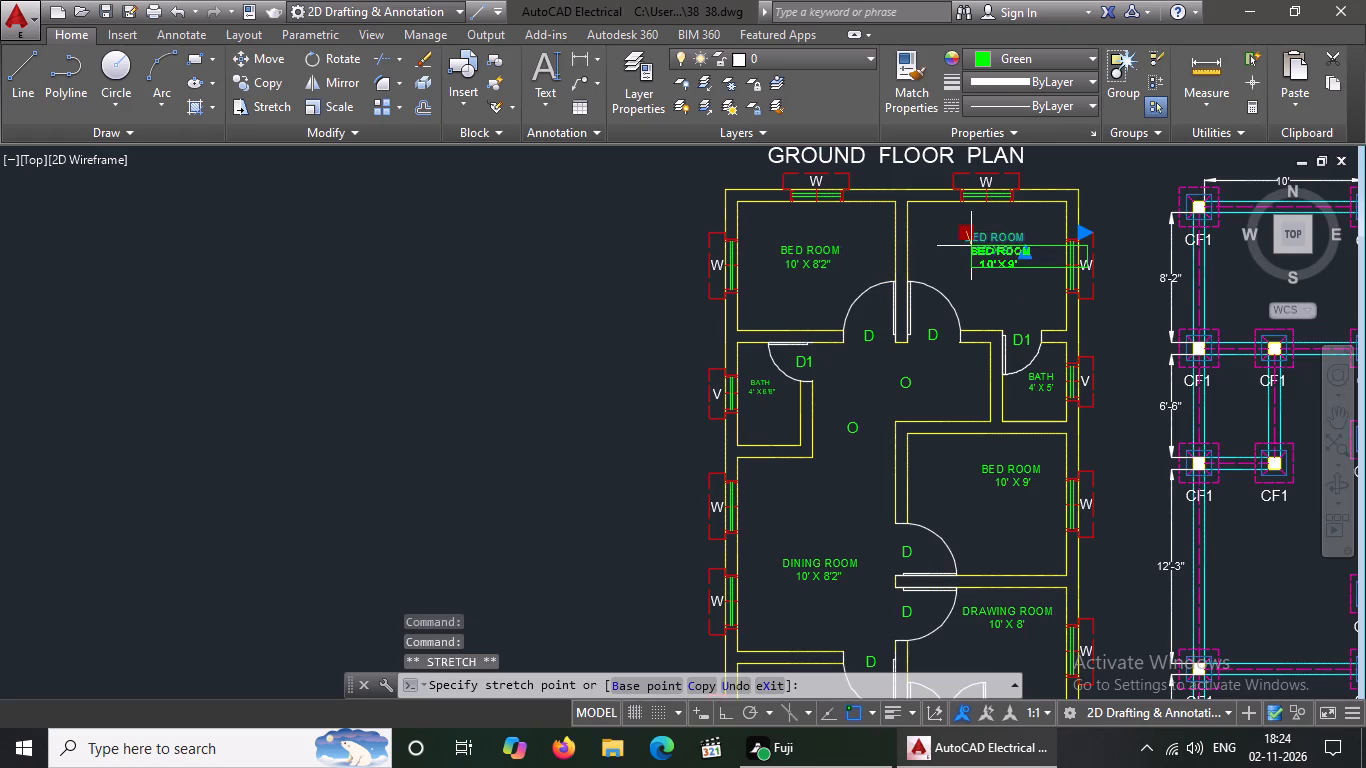
click(971, 250)
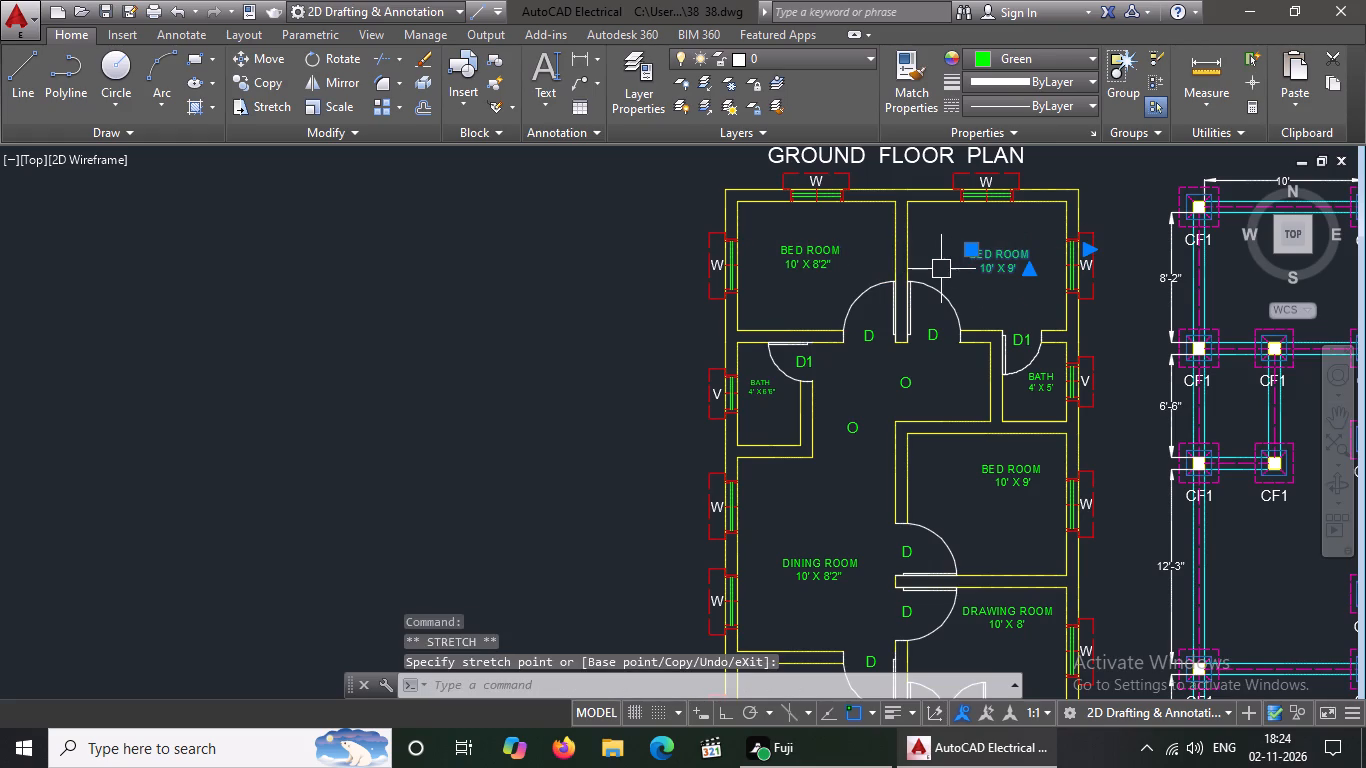
key(Escape)
Shift the BATH 4' X 5' label slightly left and down, and the BATH 4' X 6'6" label lower within its room.
scroll(937, 268, down, 1)
scroll(1028, 359, up, 2)
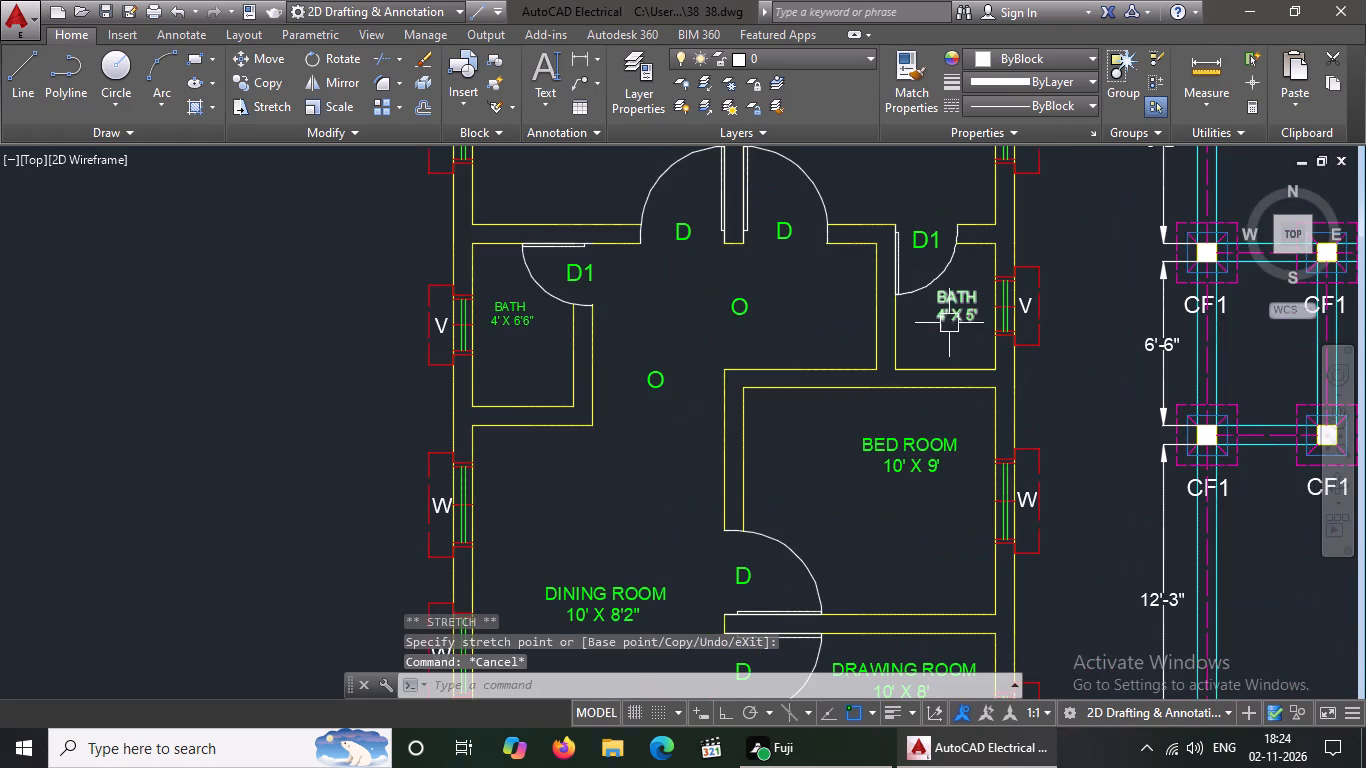
click(951, 321)
click(929, 293)
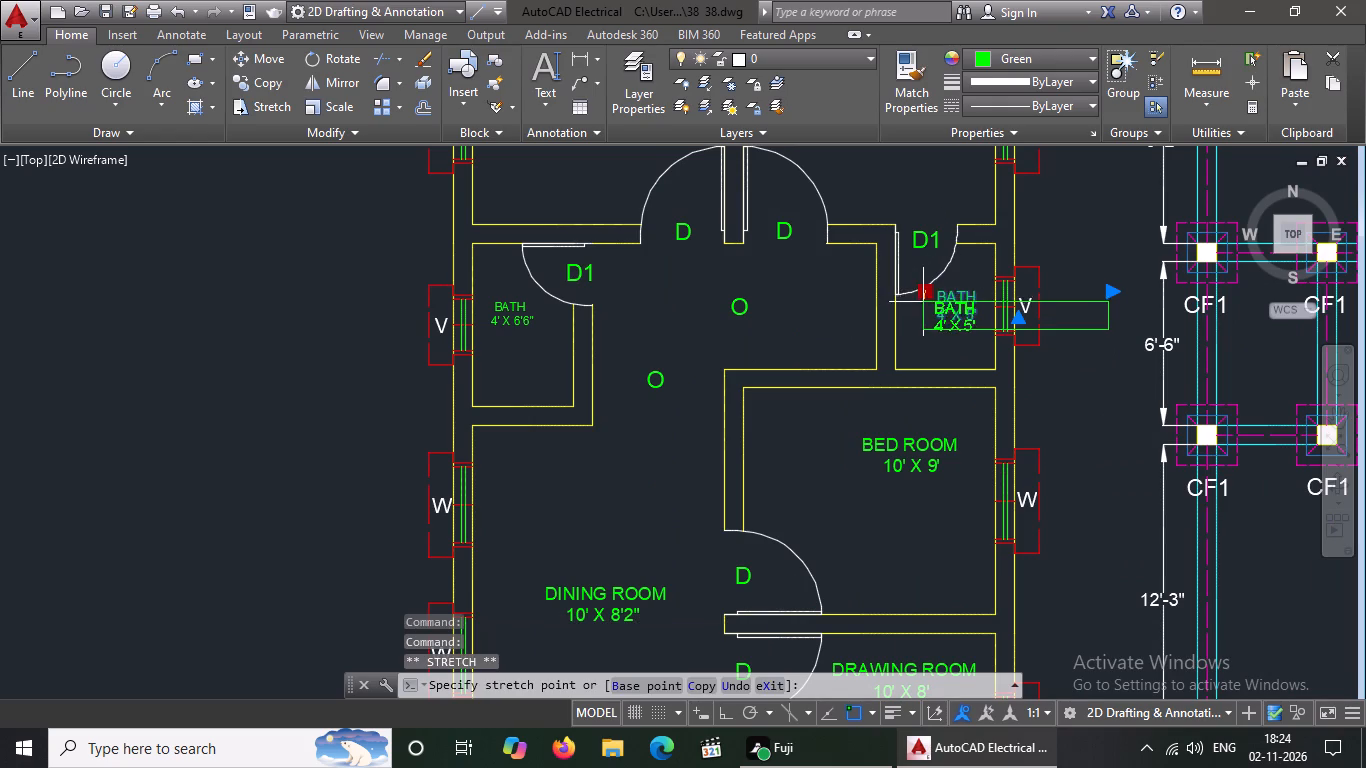
click(916, 297)
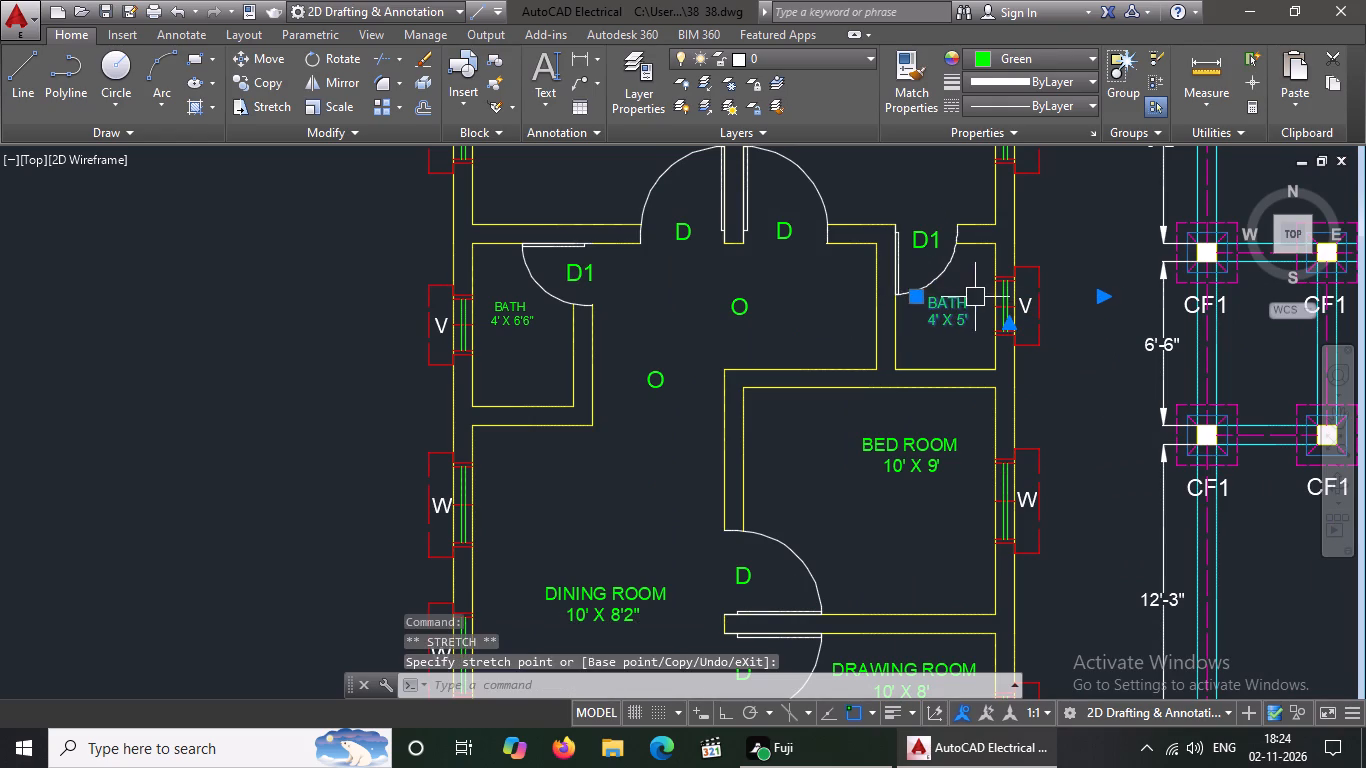
key(Escape)
click(523, 328)
click(476, 303)
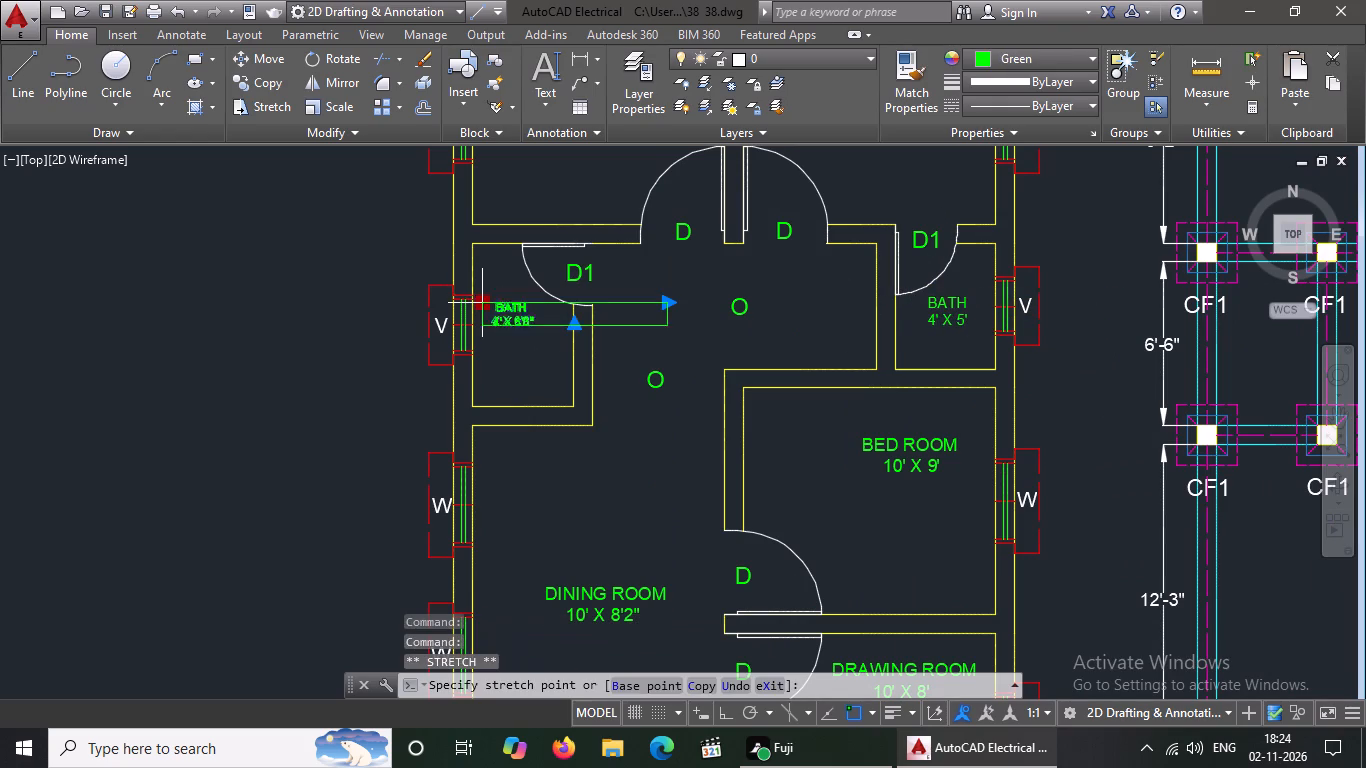
click(486, 327)
key(Escape)
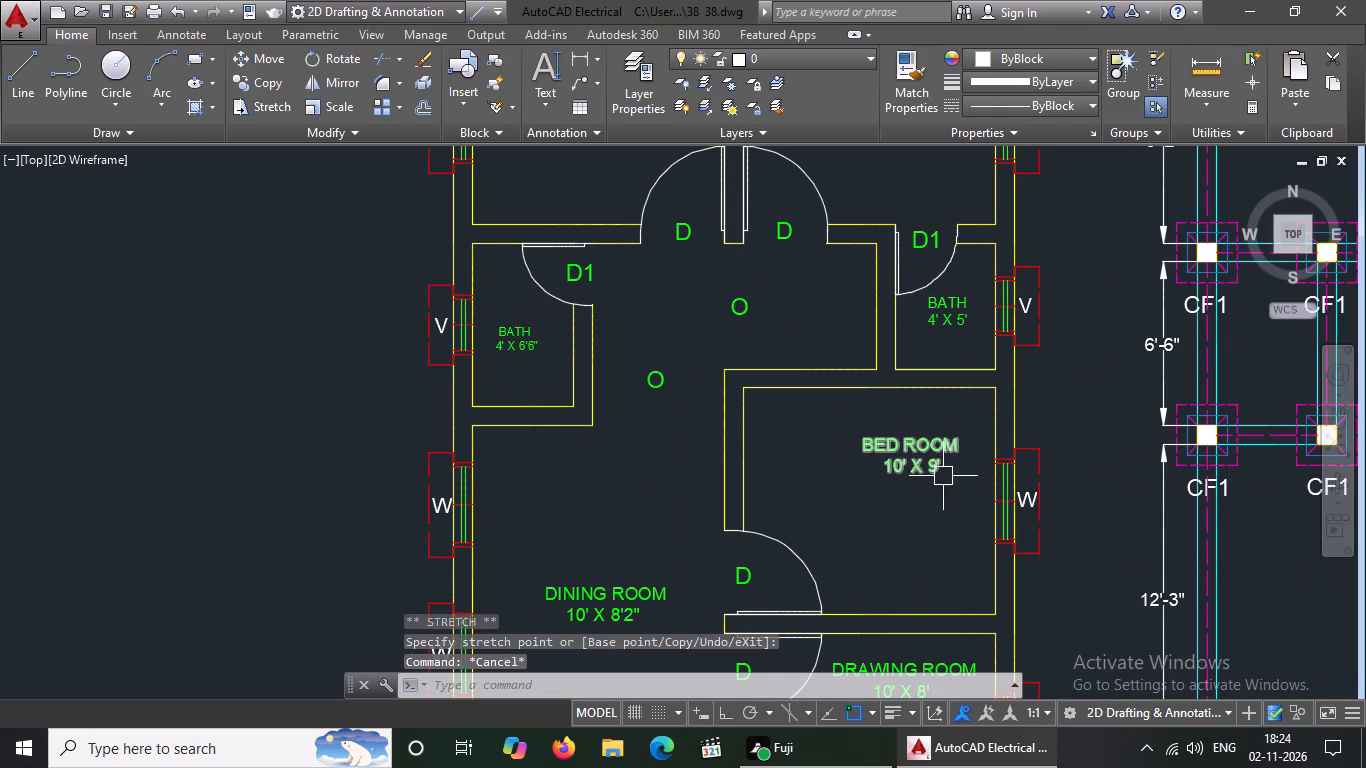
Move the BED ROOM 10' X 9' label above the drawing room lower and slightly left, toward the room's centre.
click(935, 462)
click(865, 437)
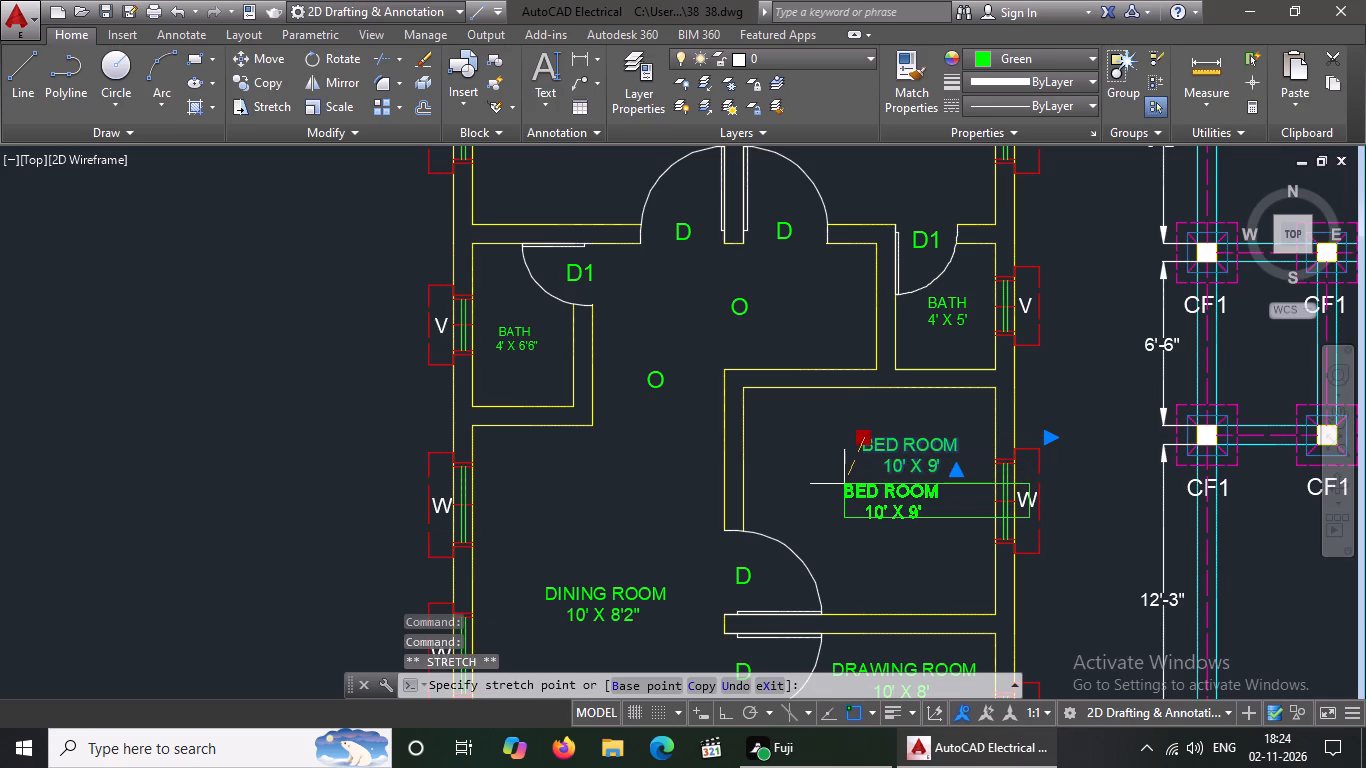
click(844, 484)
scroll(864, 428, down, 1)
key(Escape)
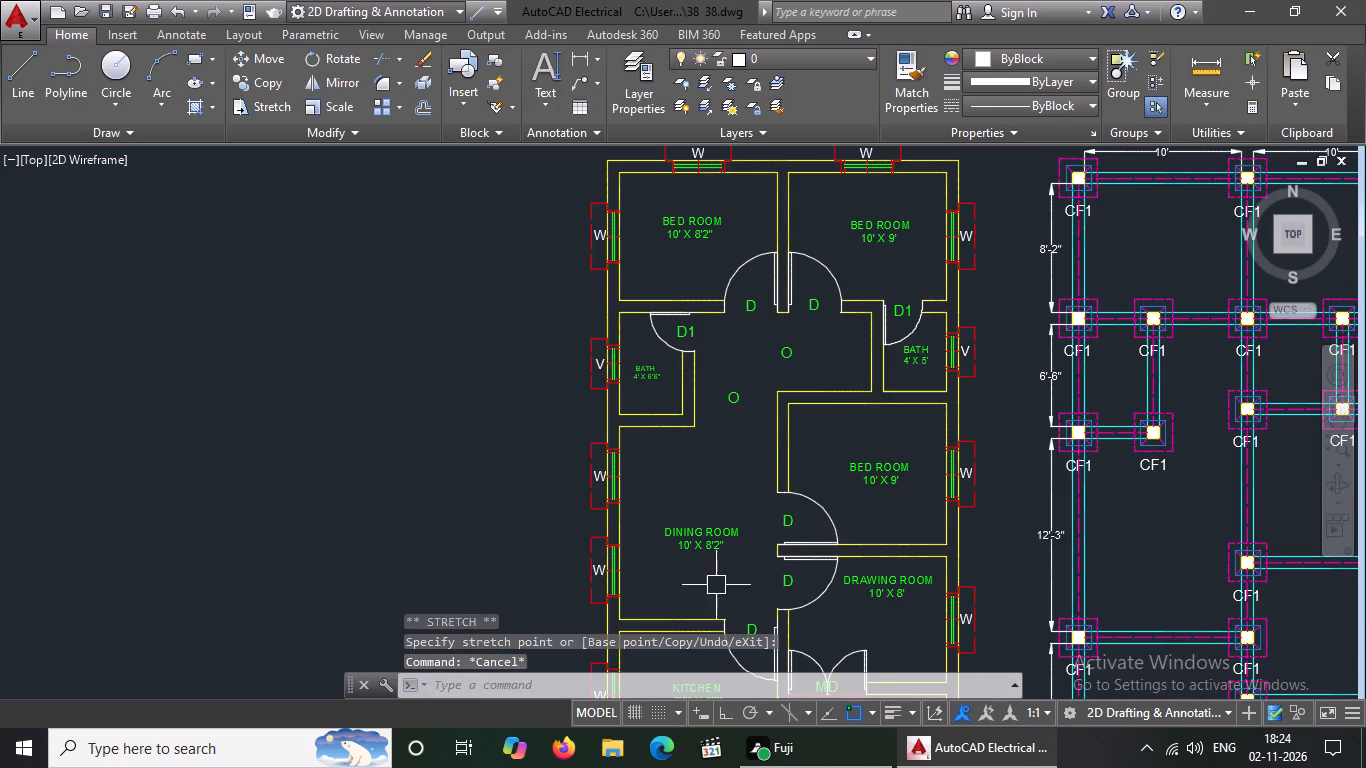
Move the DINING ROOM label up and left, and nudge it slightly back right to centre it in the room.
click(699, 546)
click(664, 530)
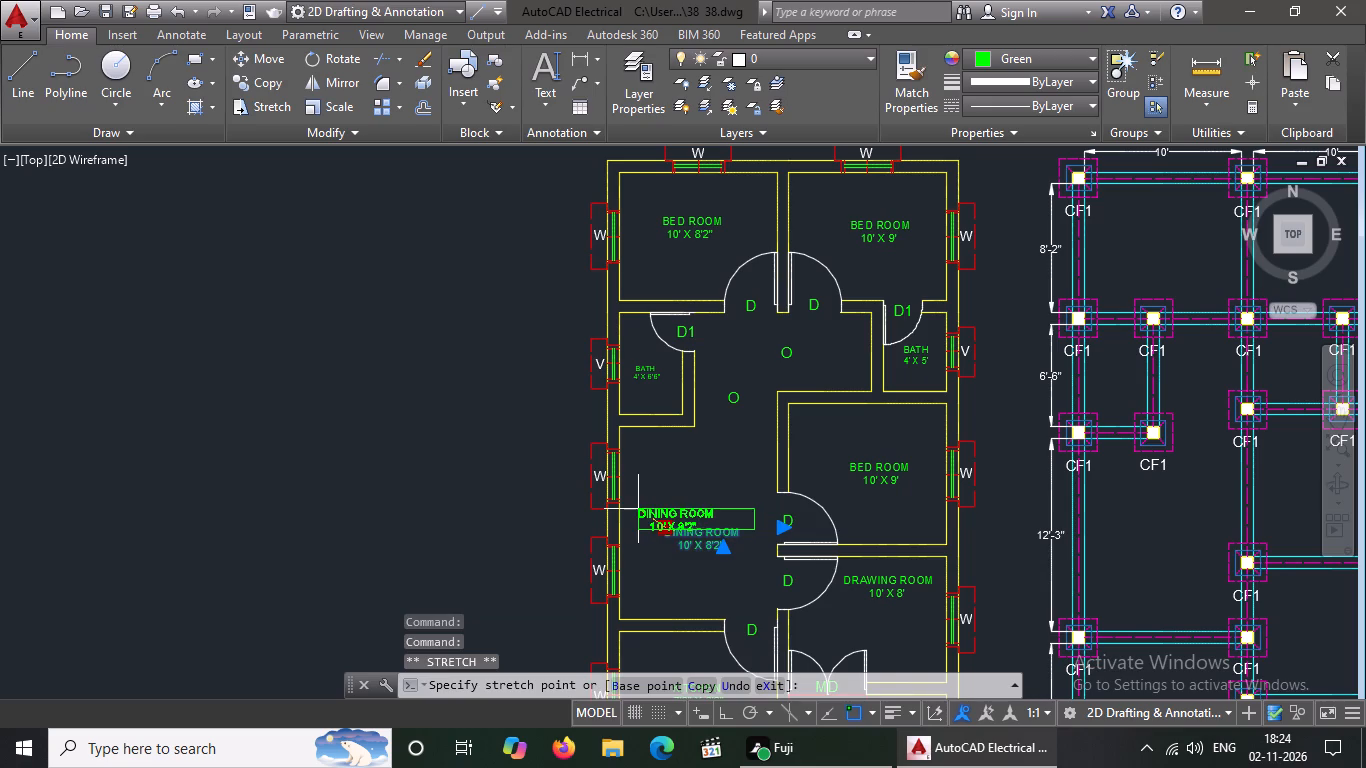
click(638, 509)
key(Escape)
click(681, 523)
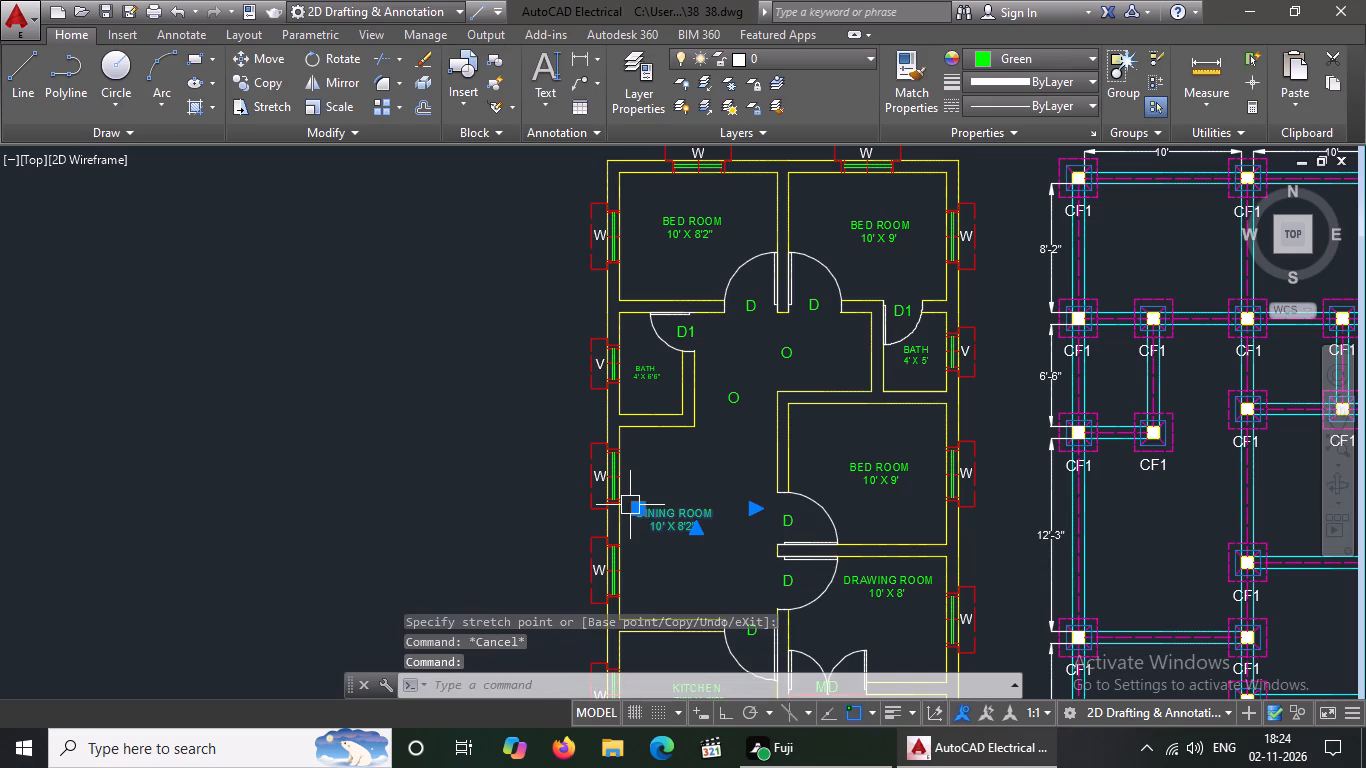
click(635, 507)
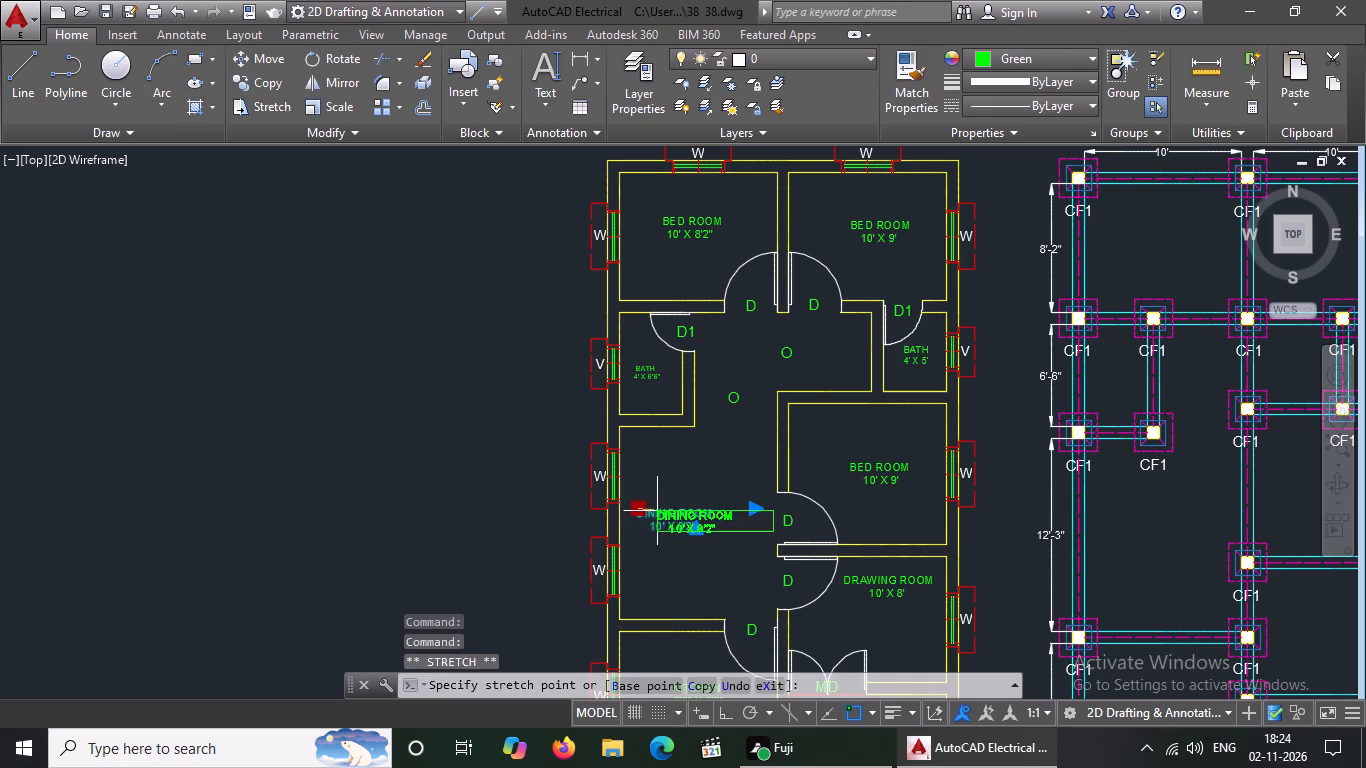
click(657, 510)
key(Escape)
Move the DRAWING ROOM label down toward the middle of its room.
scroll(911, 446, down, 2)
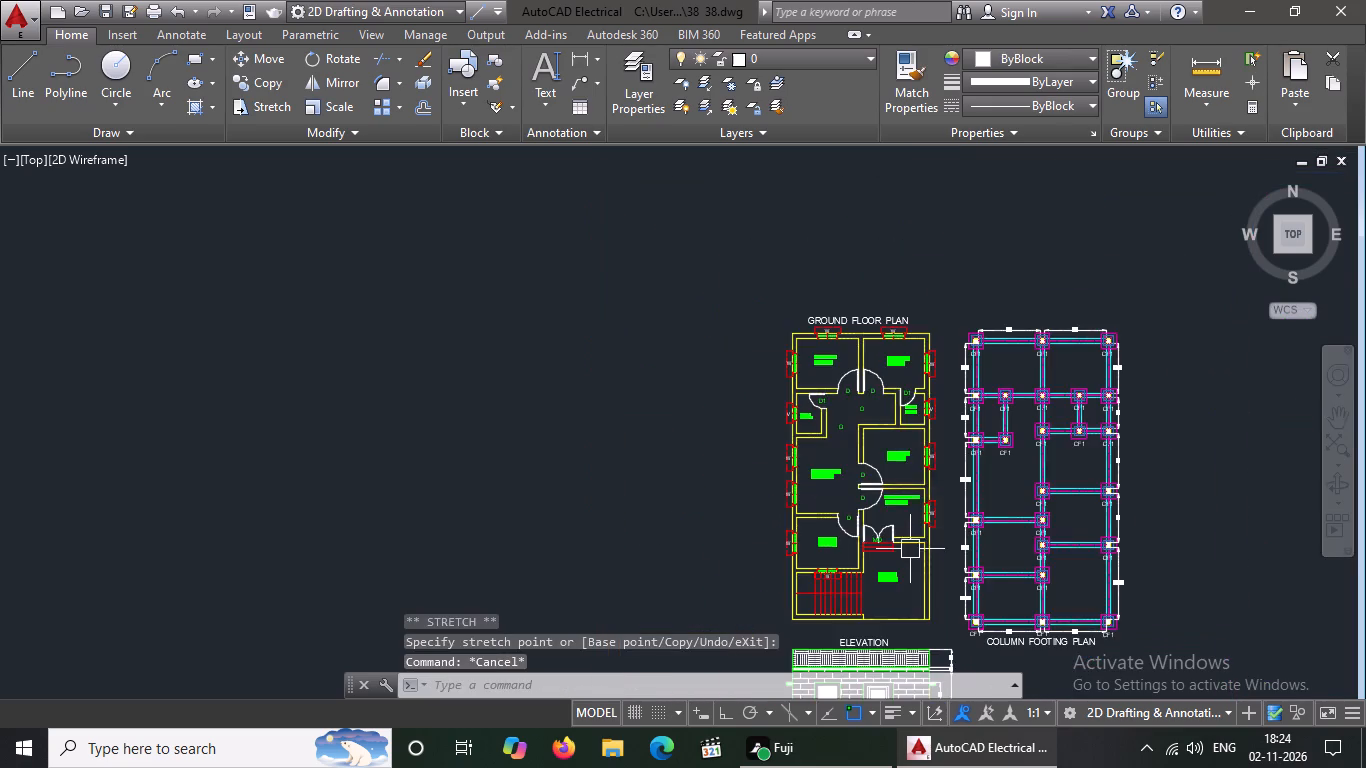
scroll(909, 556, up, 3)
click(852, 345)
click(808, 321)
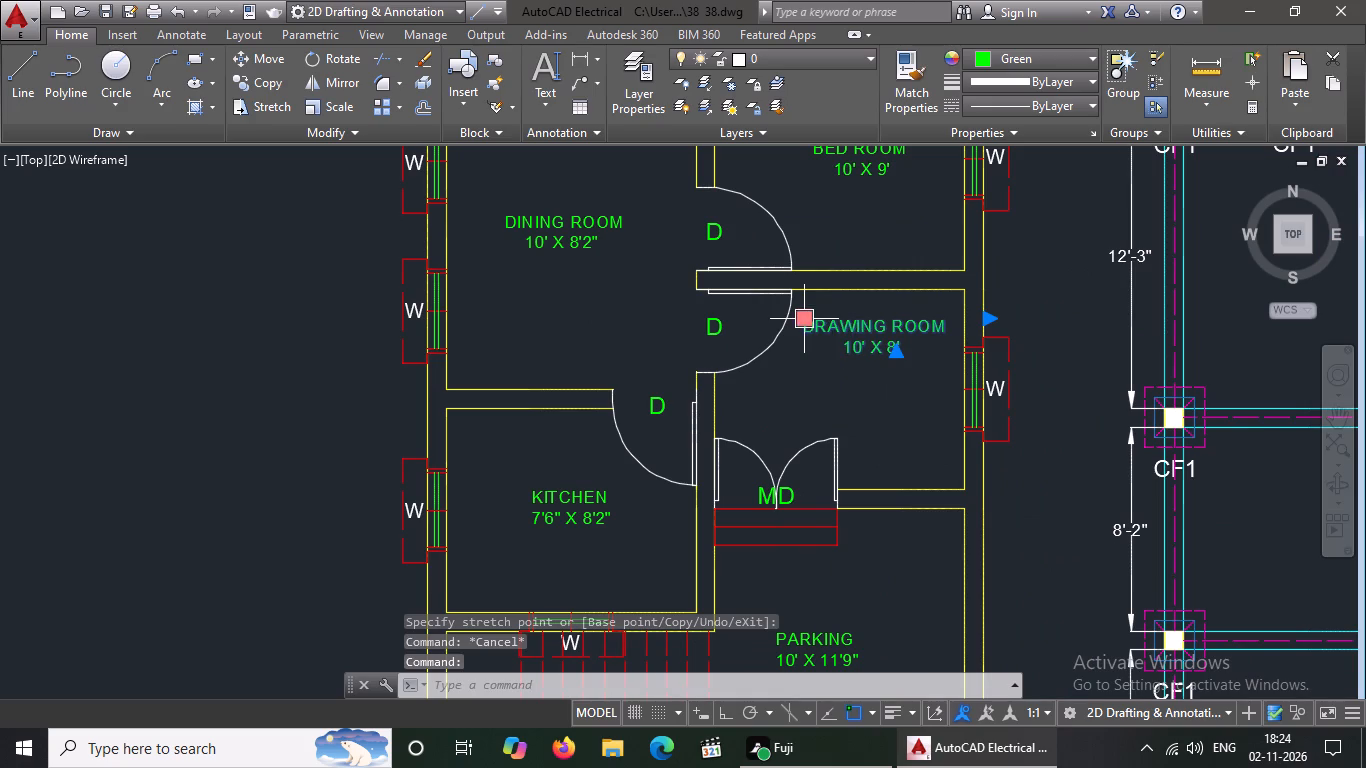
click(799, 371)
key(Escape)
Nudge the KITCHEN label slightly left and the PARKING label slightly right and down within their spaces.
scroll(812, 364, down, 2)
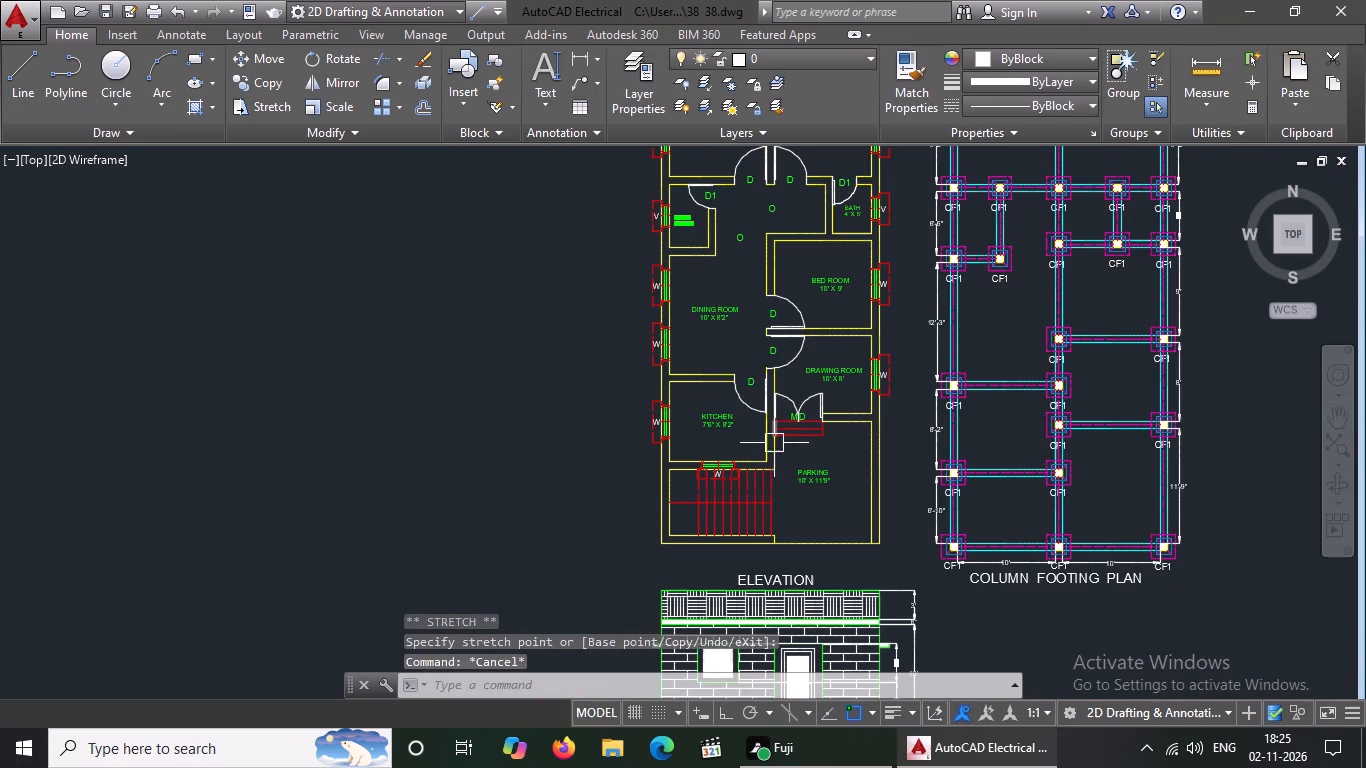
click(719, 424)
click(699, 416)
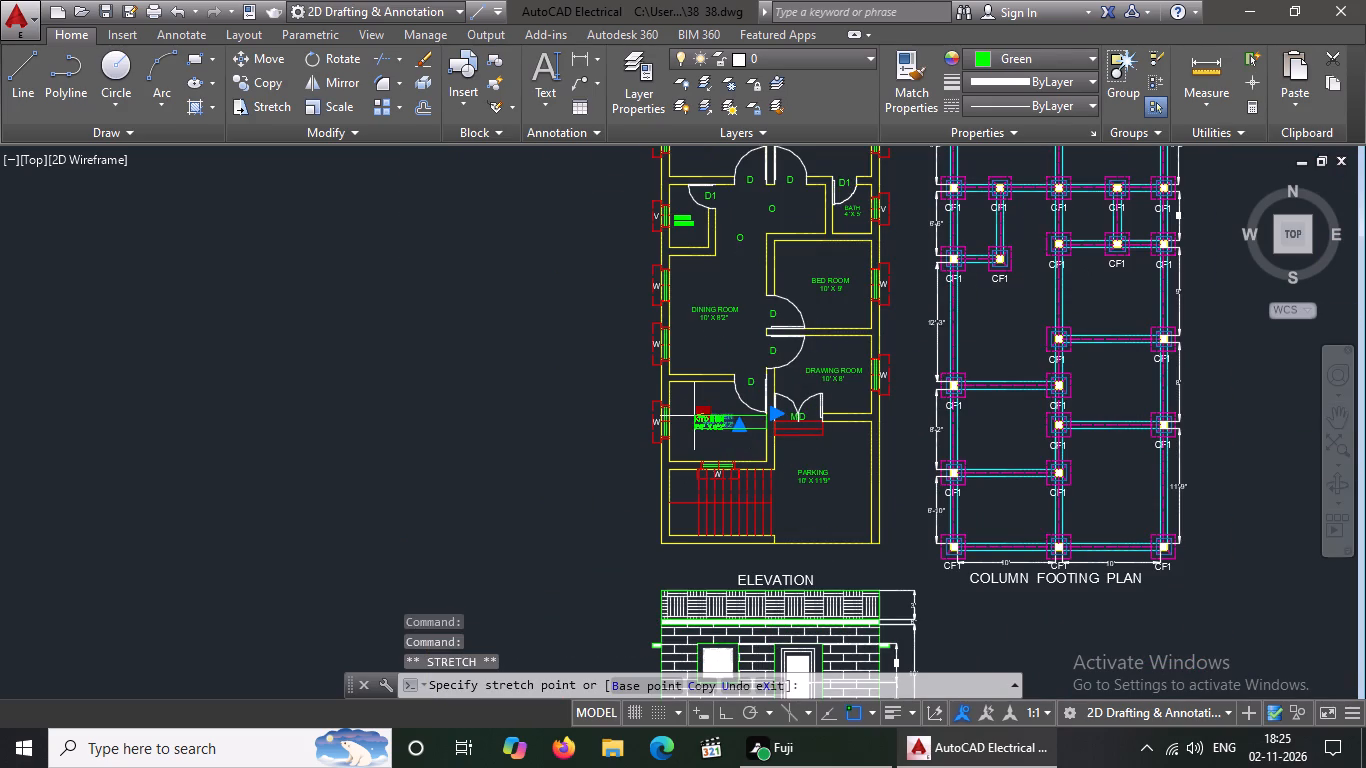
click(695, 414)
click(819, 485)
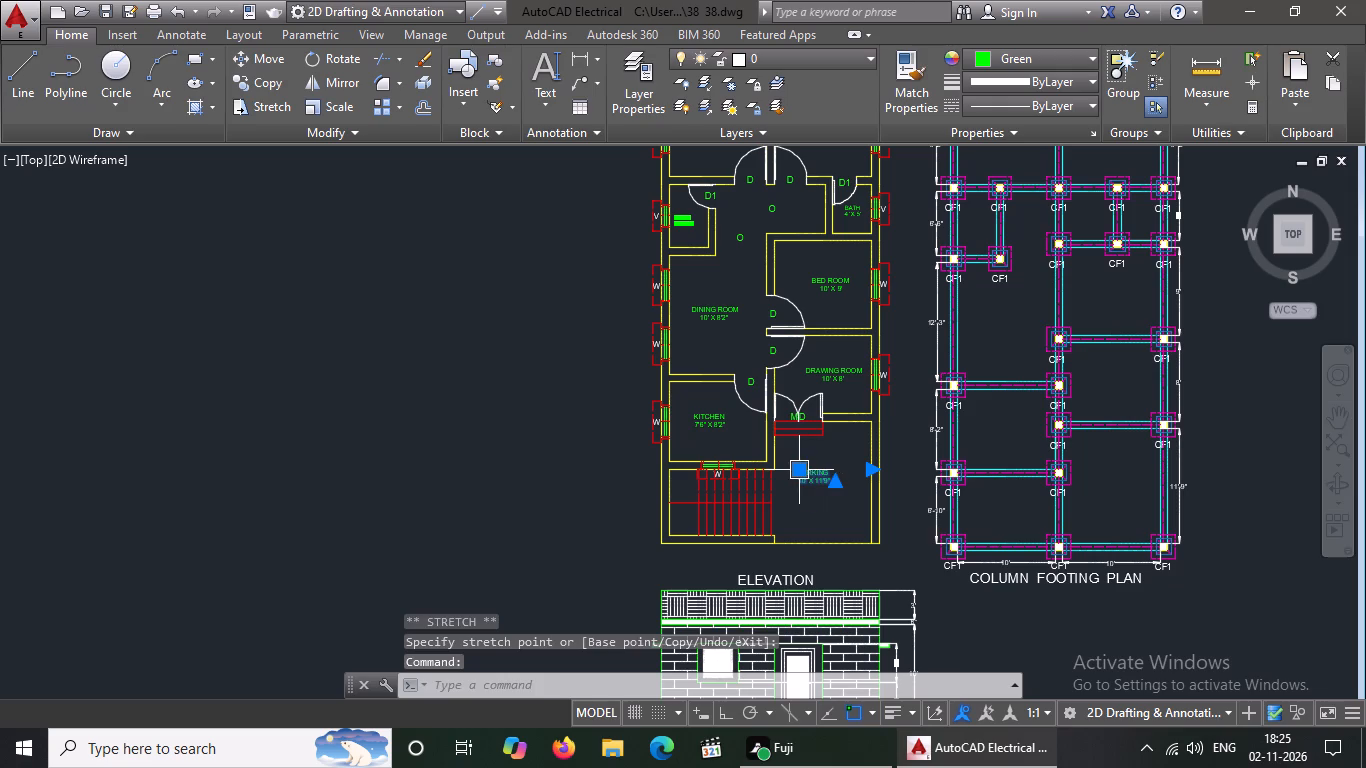
click(801, 468)
click(807, 477)
key(Escape)
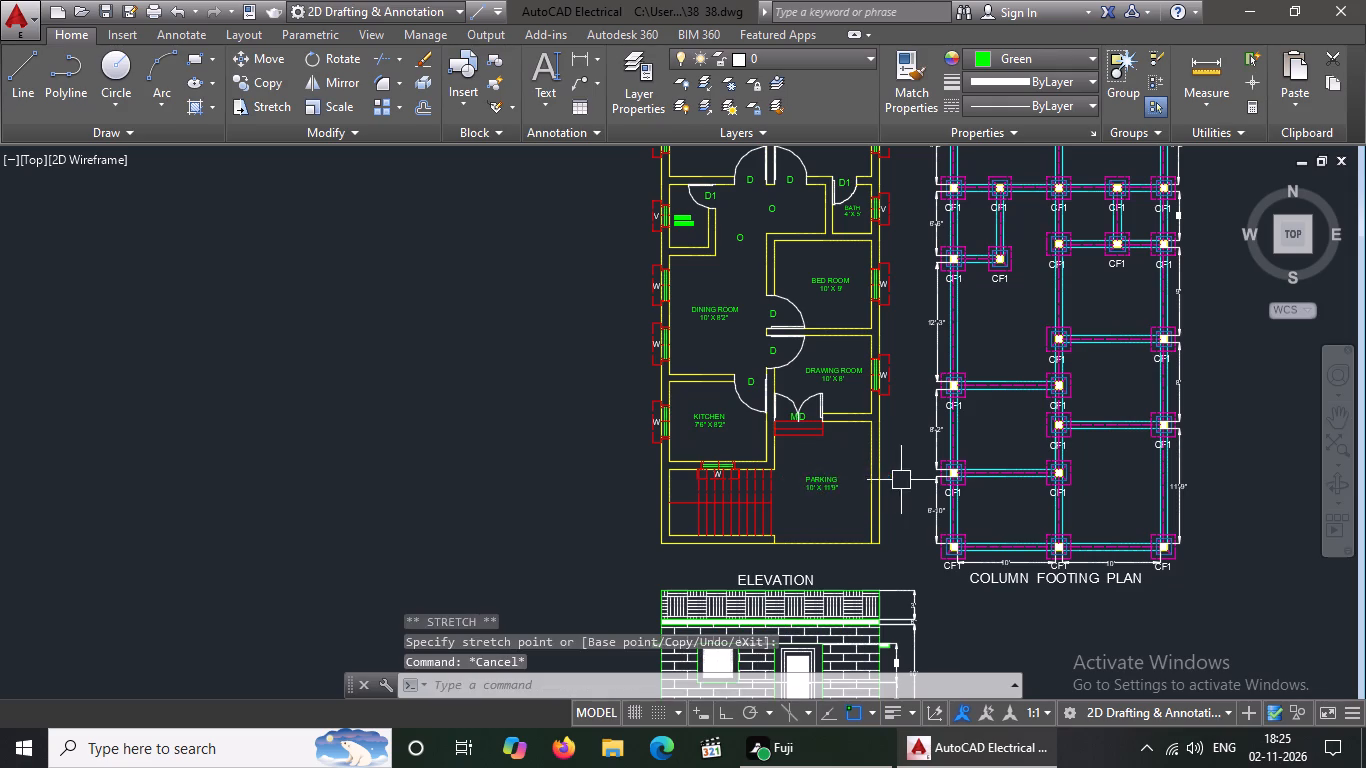
key(Escape)
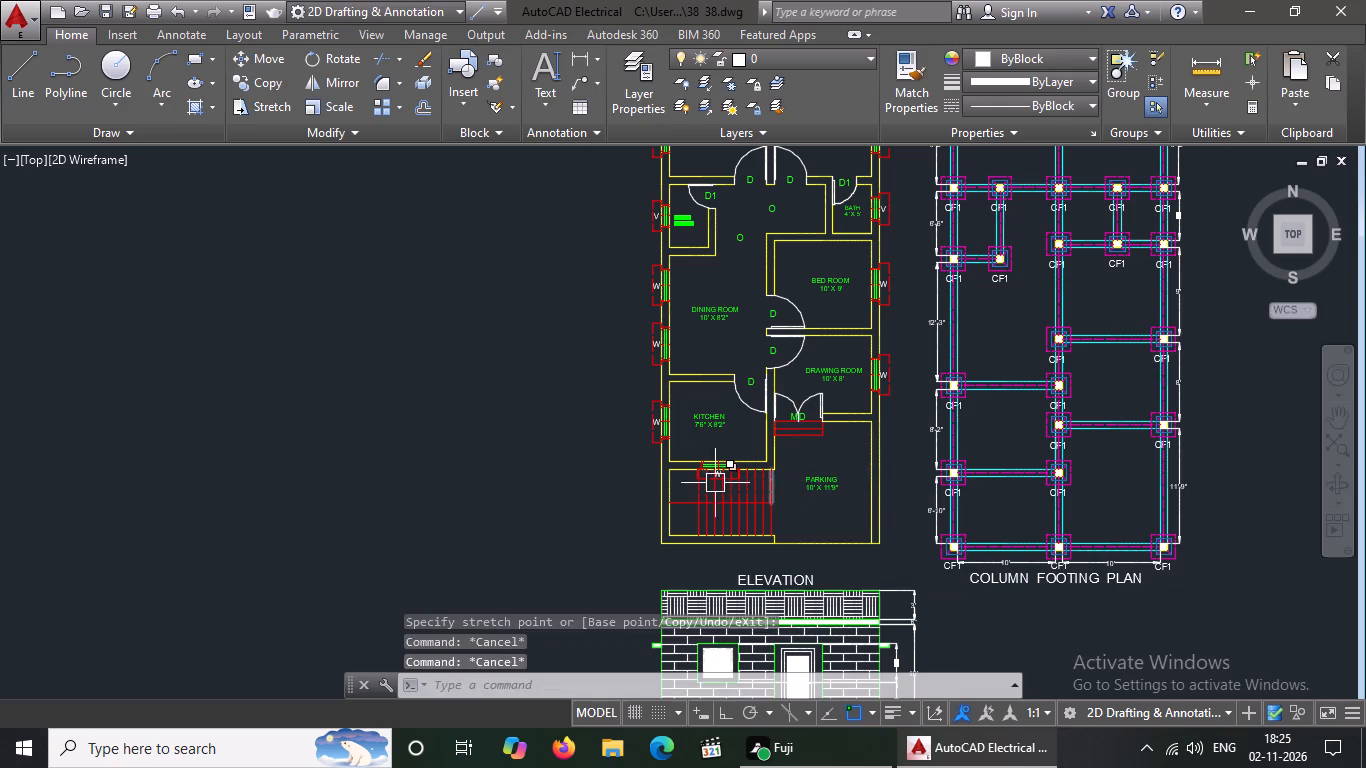
Review the ground floor plan, column footing plan and elevation, checking label placement and colours.
scroll(710, 487, down, 3)
scroll(797, 487, up, 3)
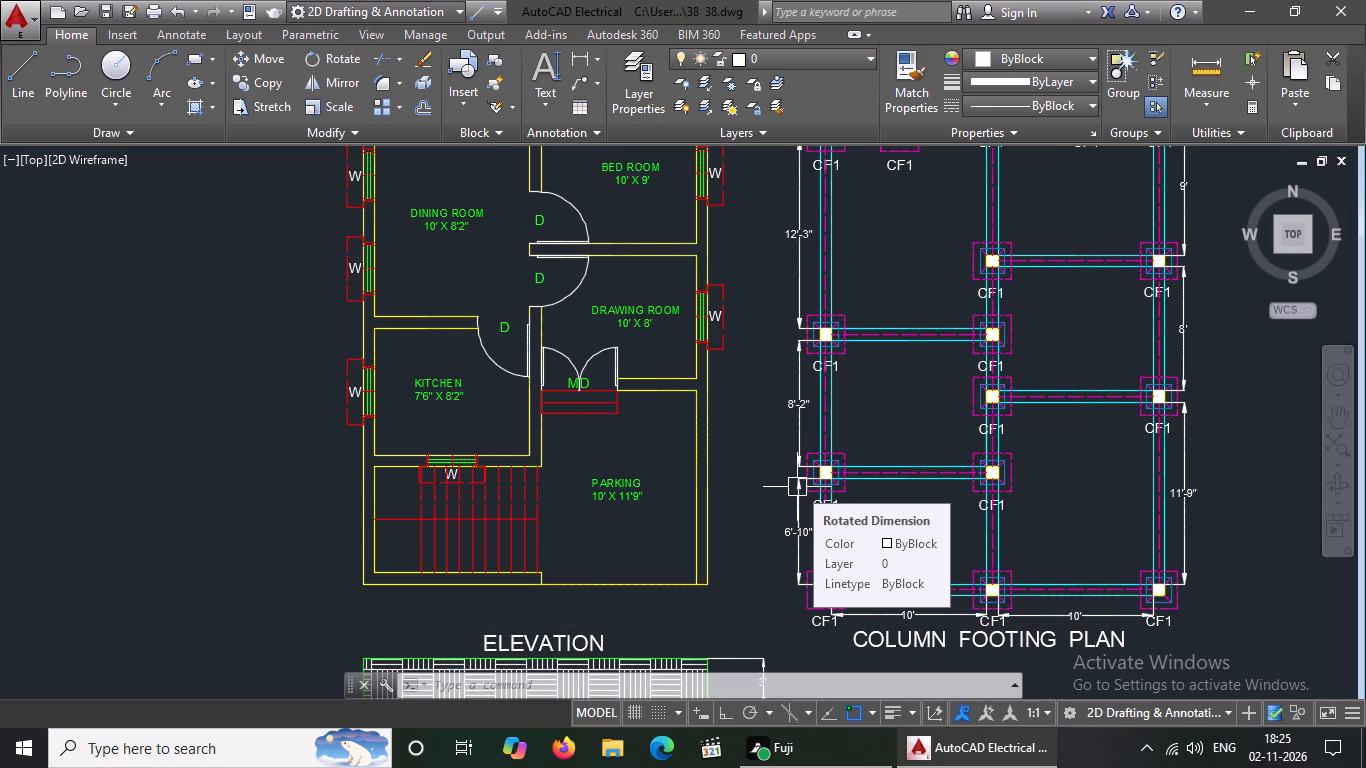
key(Escape)
scroll(790, 401, down, 1)
middle_drag(785, 404, 737, 473)
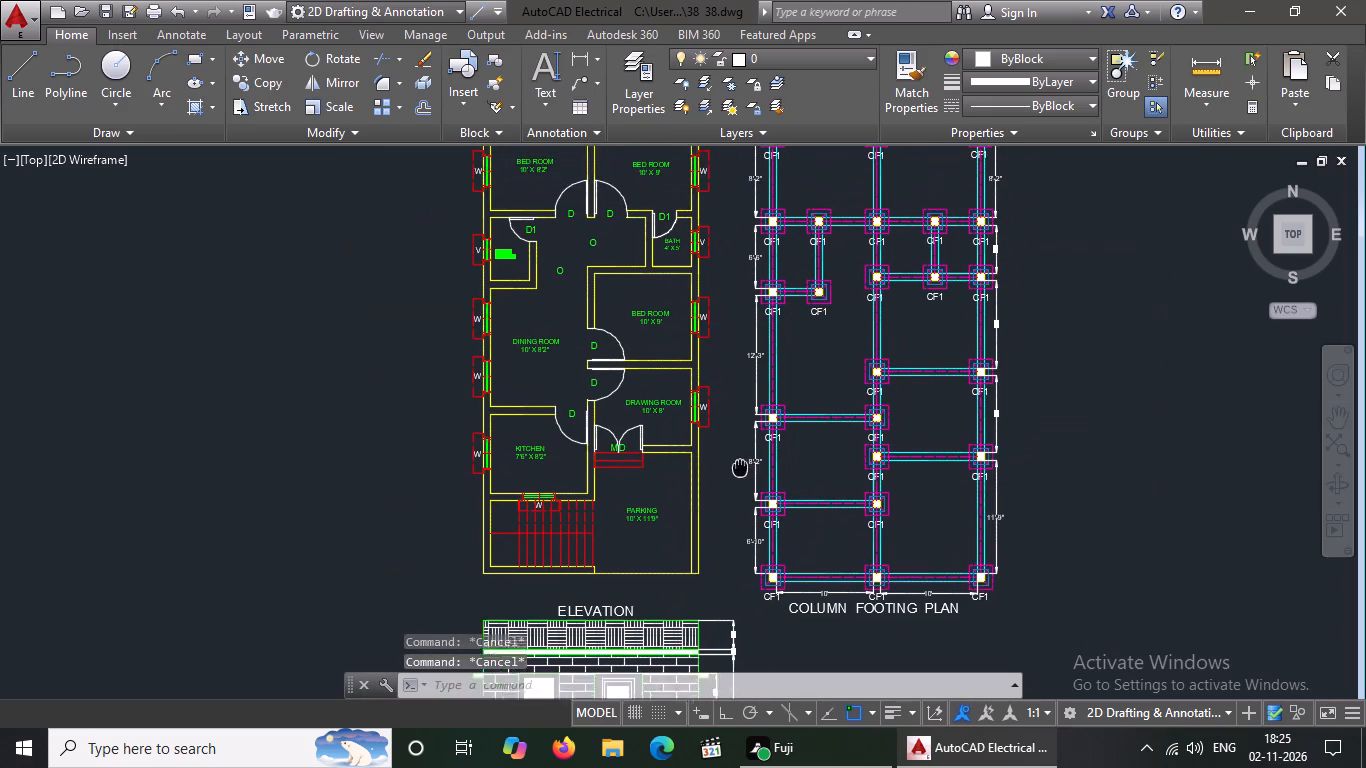
middle_drag(737, 473, 684, 522)
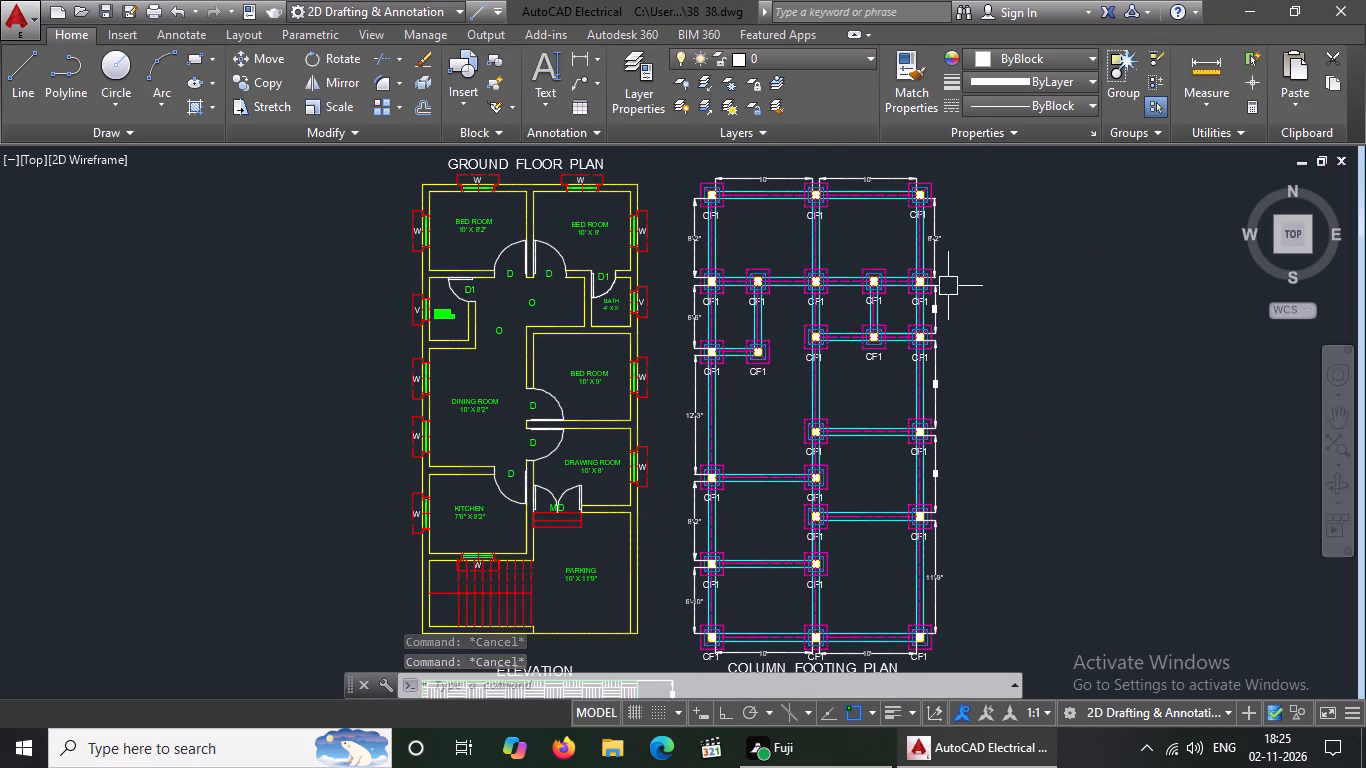
middle_drag(948, 286, 861, 336)
scroll(851, 242, down, 2)
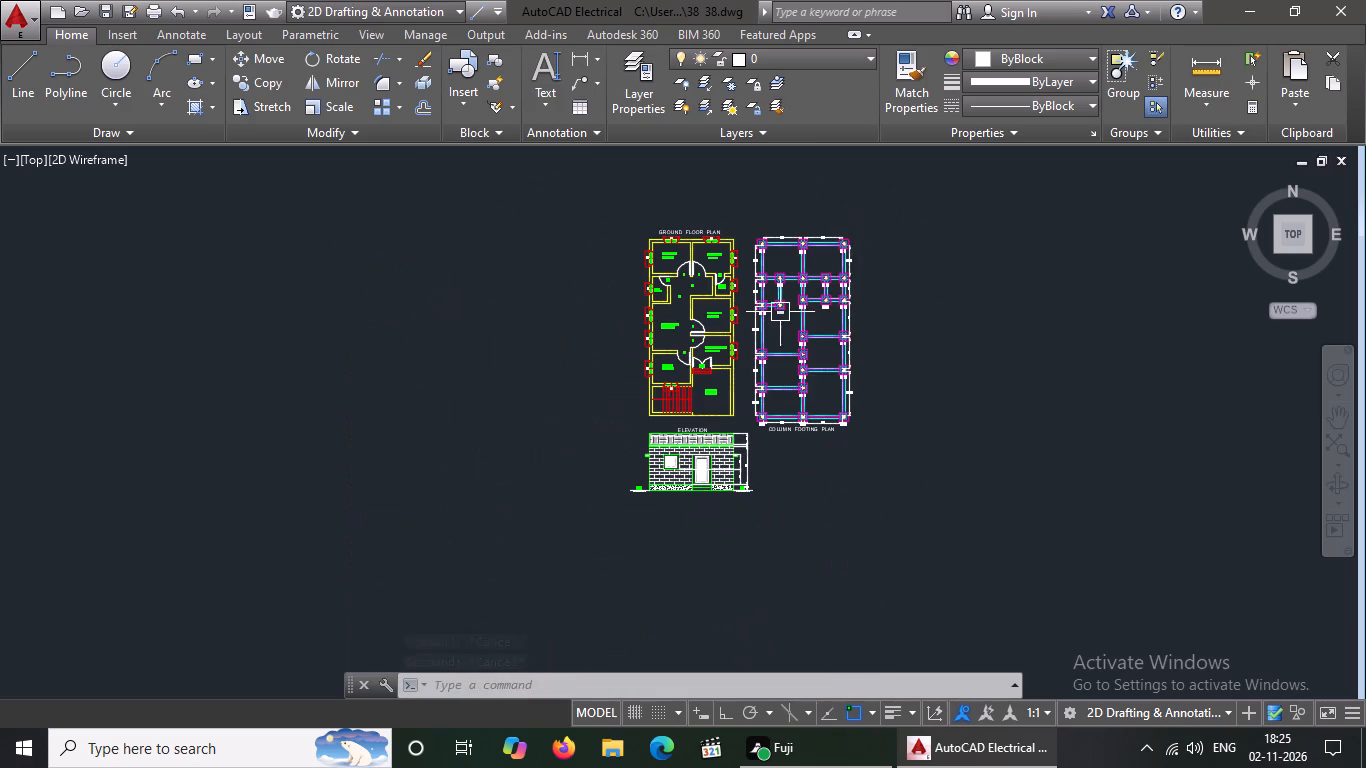
scroll(869, 211, up, 2)
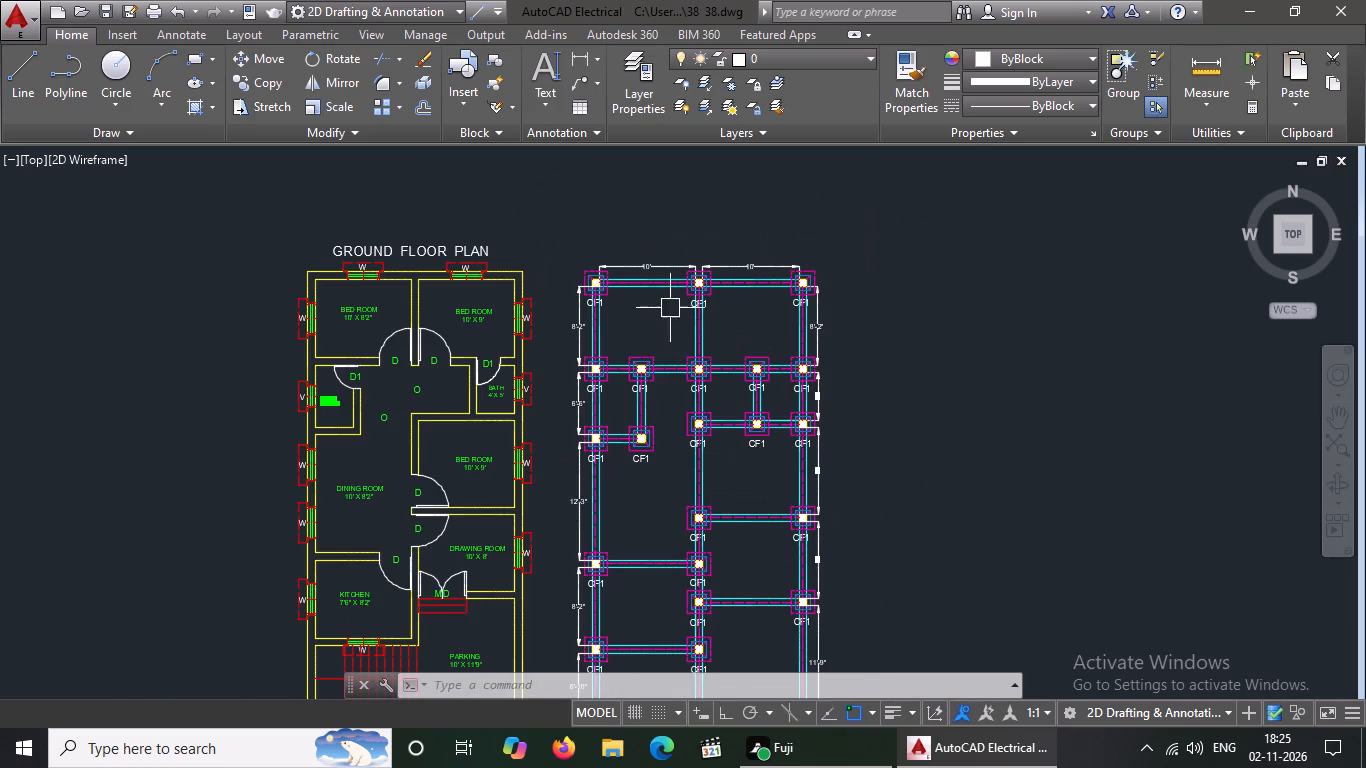
scroll(652, 303, up, 2)
scroll(482, 203, down, 2)
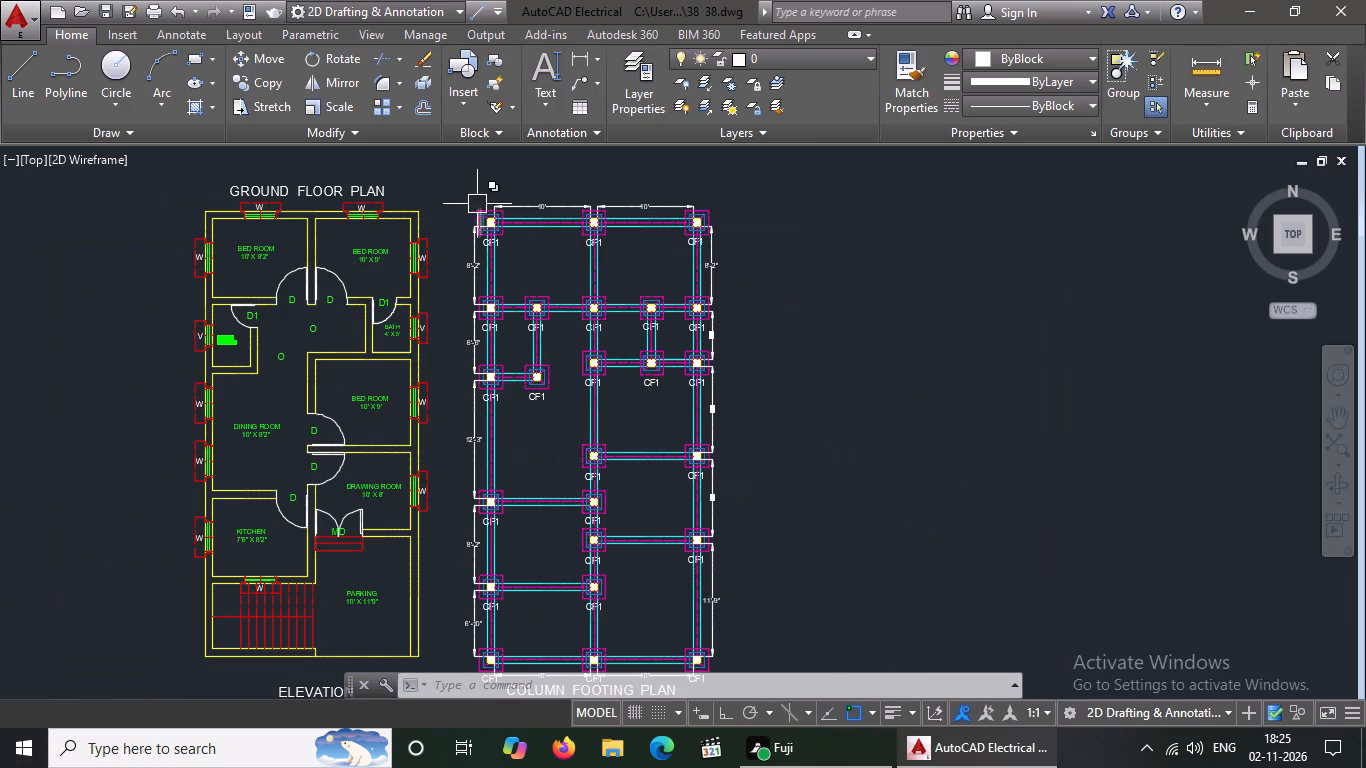
scroll(310, 540, up, 1)
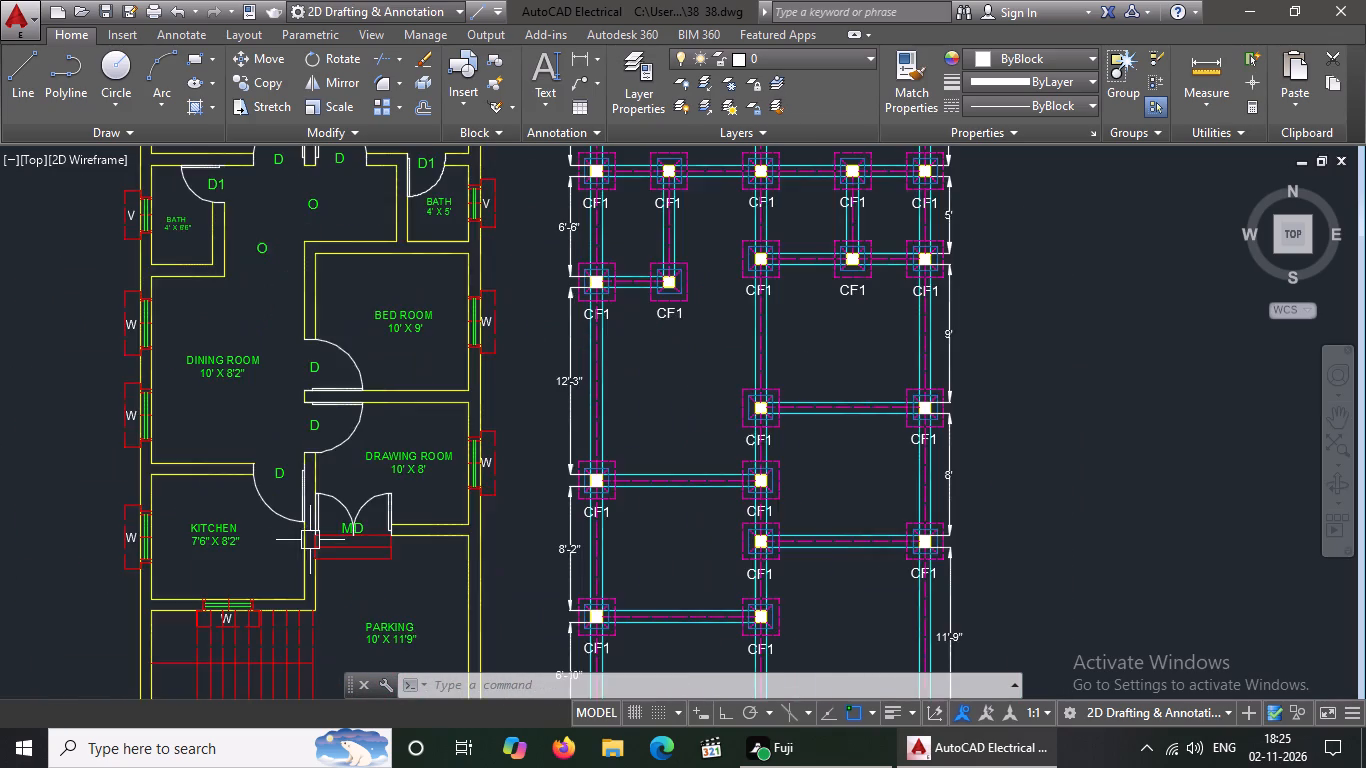
scroll(317, 537, up, 1)
scroll(400, 493, down, 1)
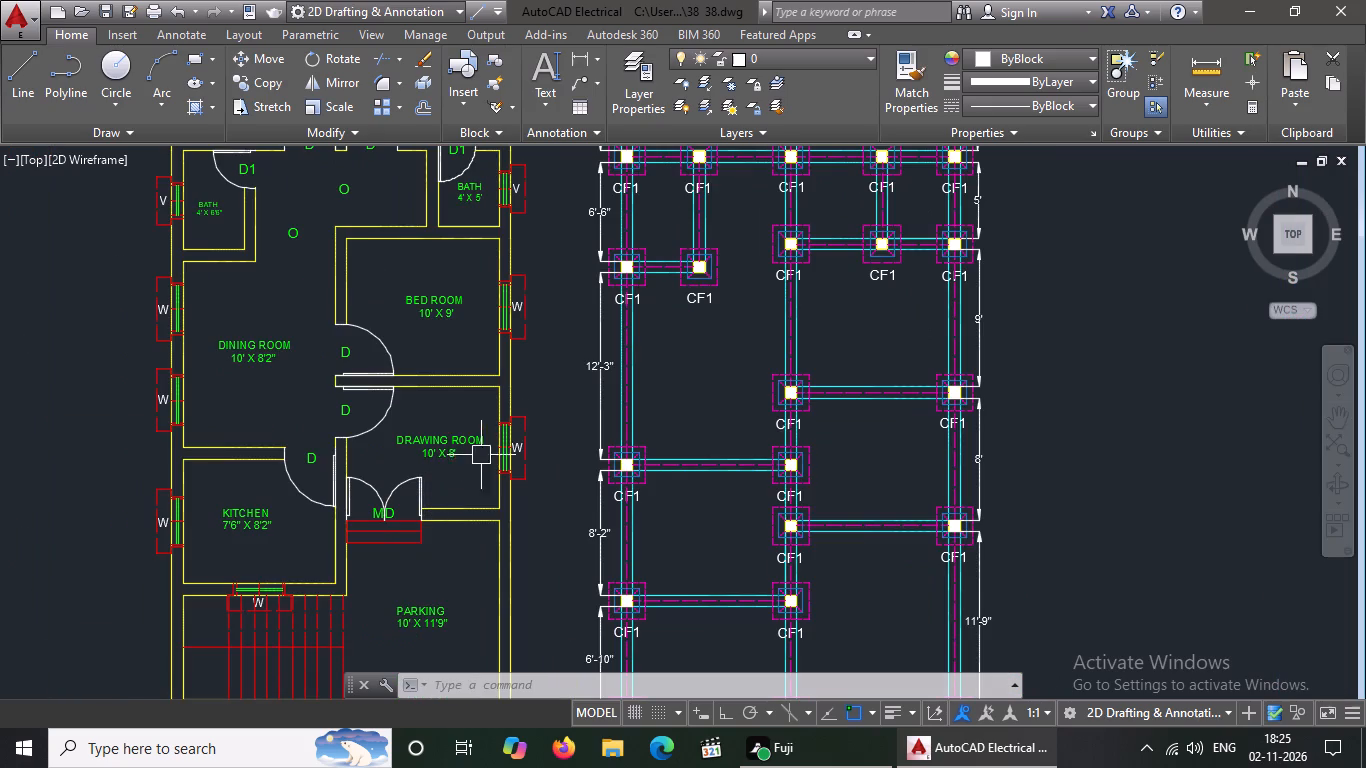
scroll(483, 455, down, 1)
scroll(636, 359, down, 2)
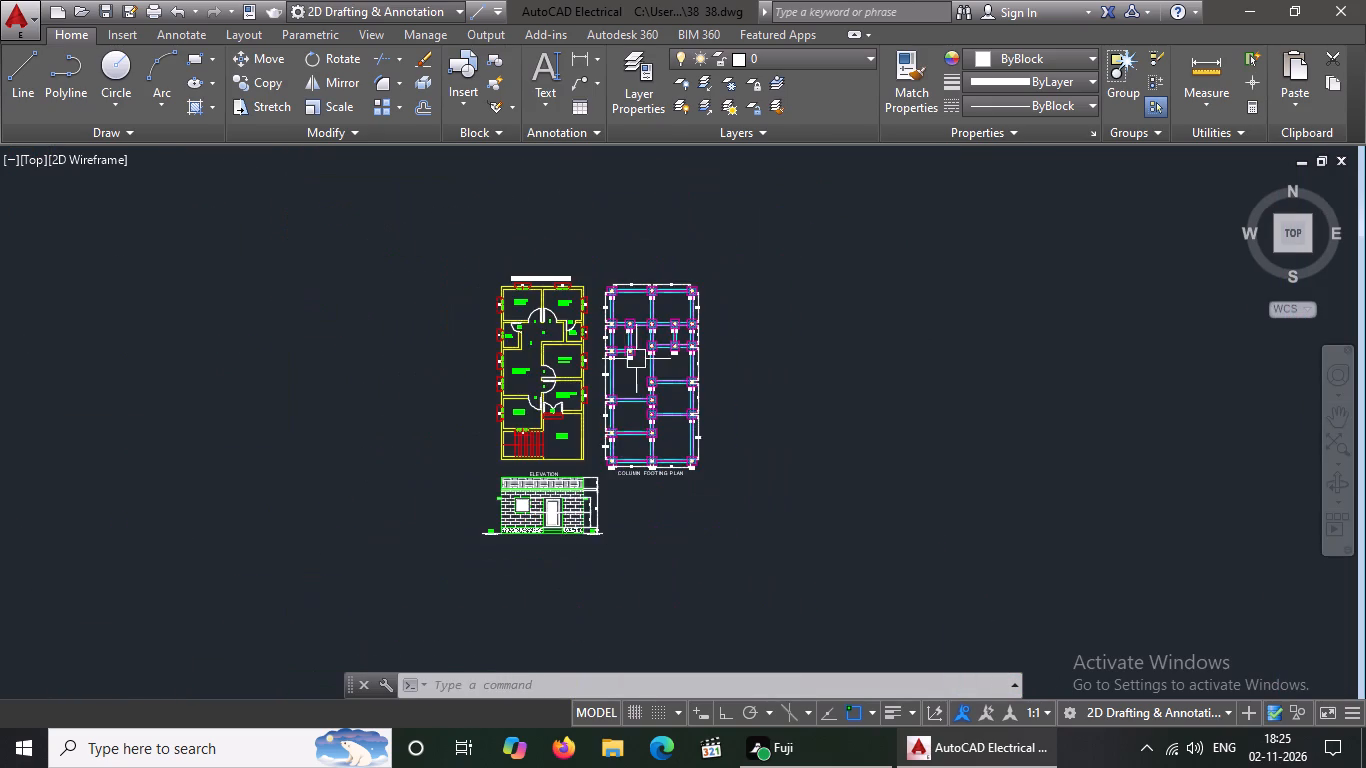
scroll(569, 545, up, 4)
scroll(526, 545, down, 1)
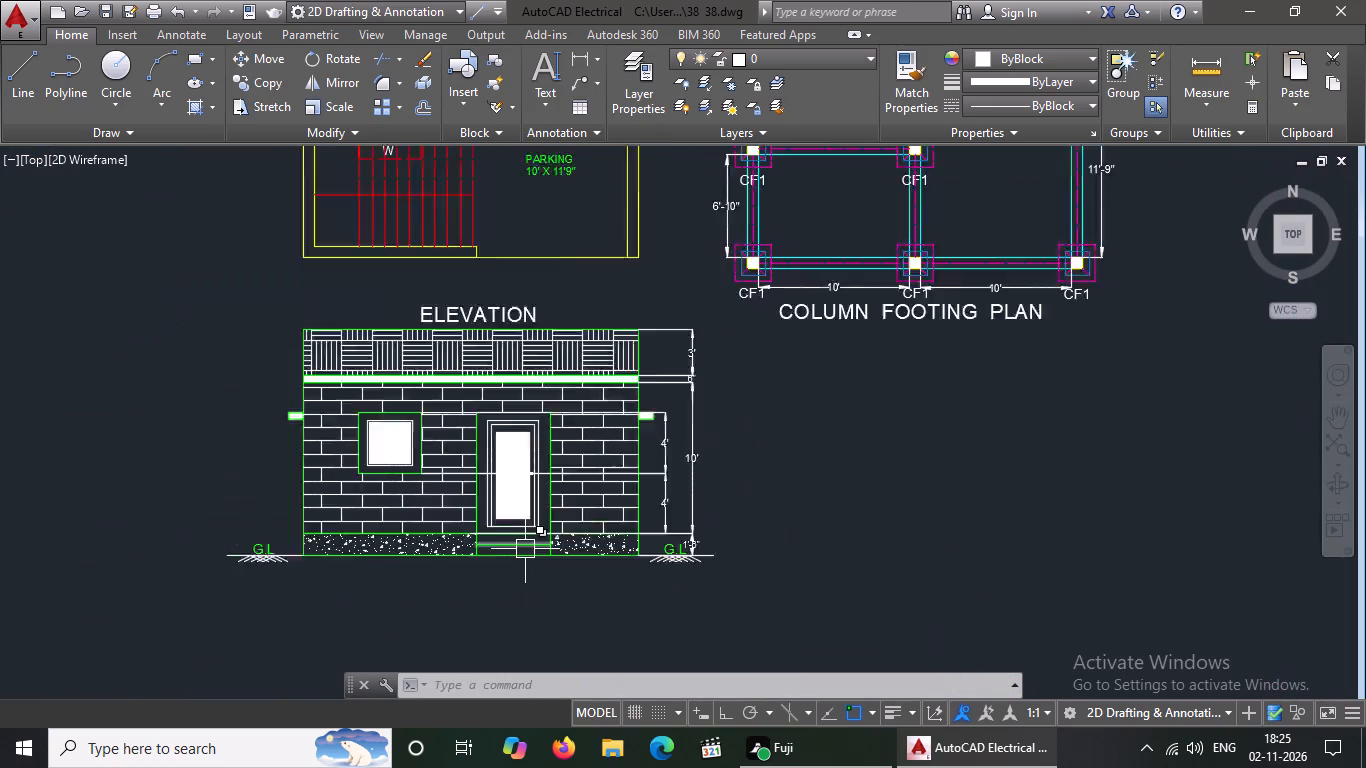
scroll(525, 549, down, 2)
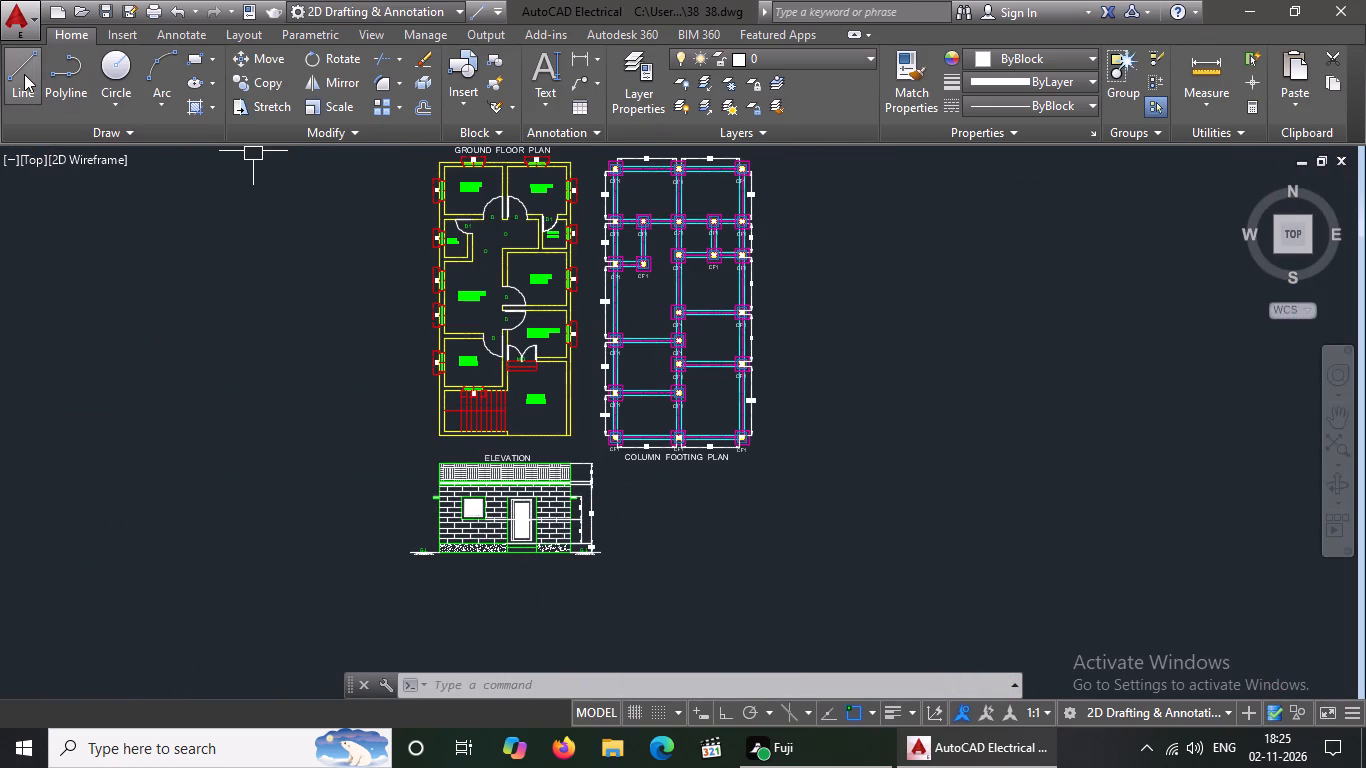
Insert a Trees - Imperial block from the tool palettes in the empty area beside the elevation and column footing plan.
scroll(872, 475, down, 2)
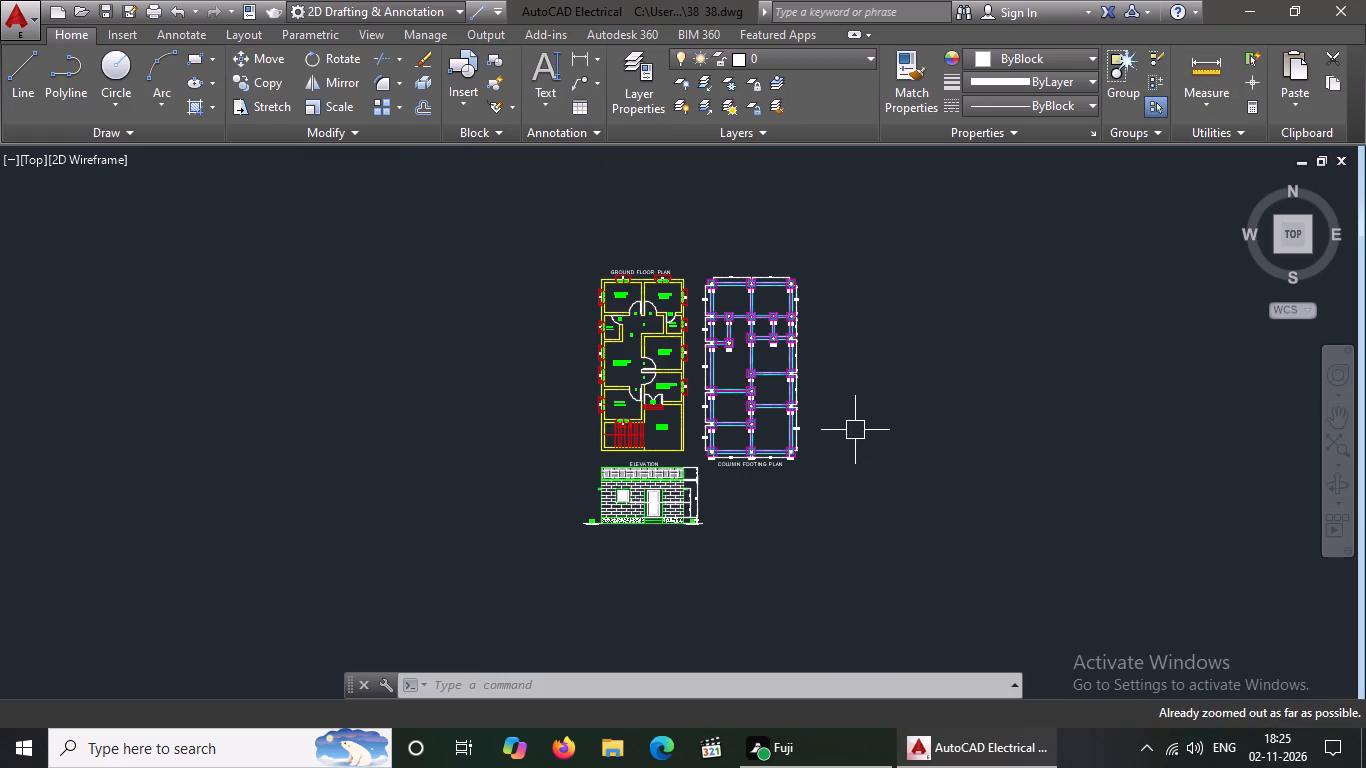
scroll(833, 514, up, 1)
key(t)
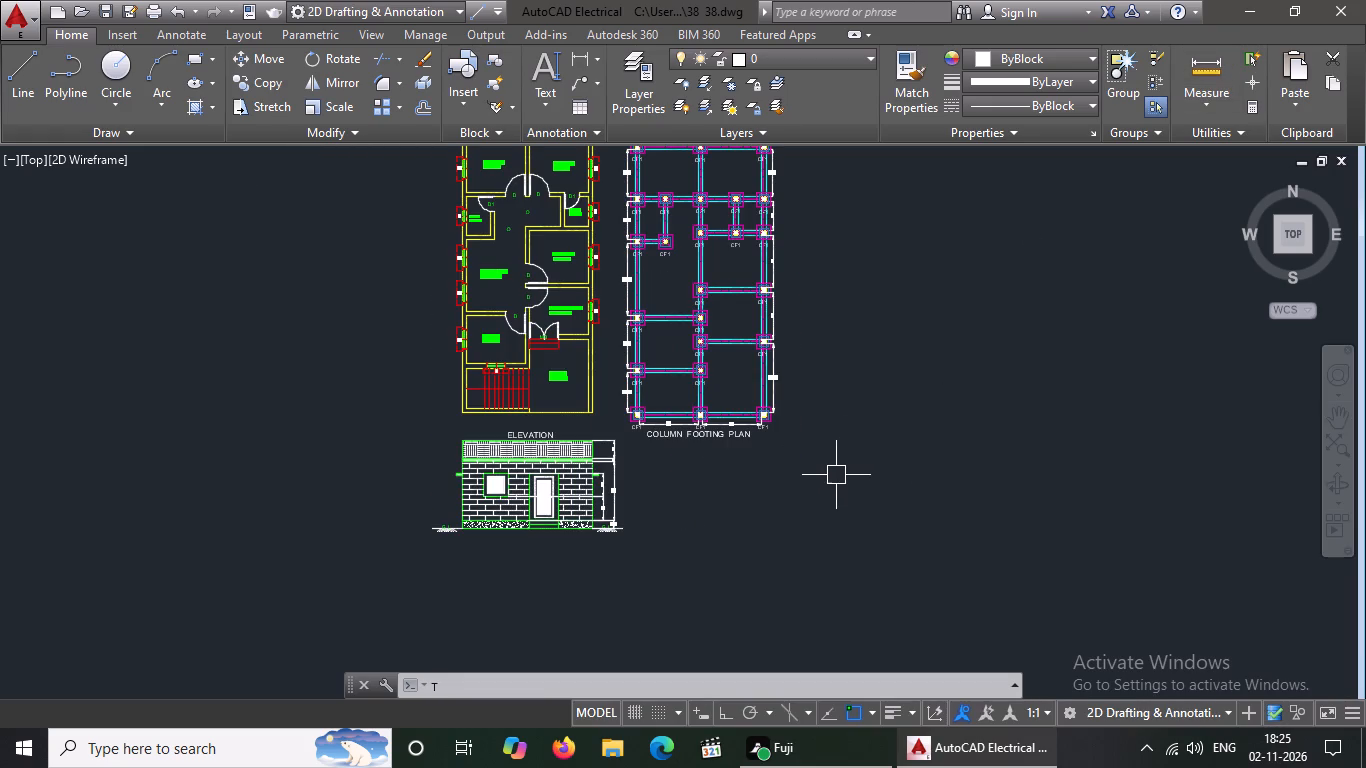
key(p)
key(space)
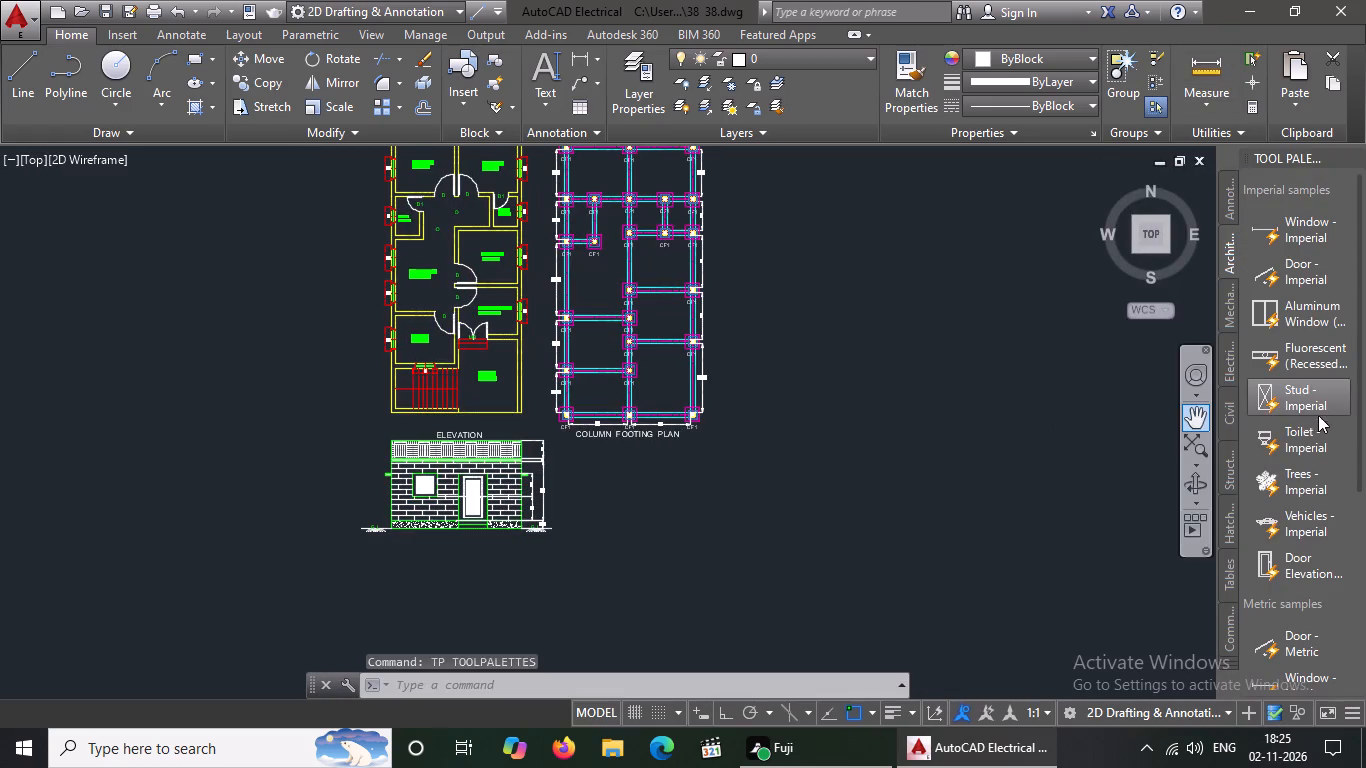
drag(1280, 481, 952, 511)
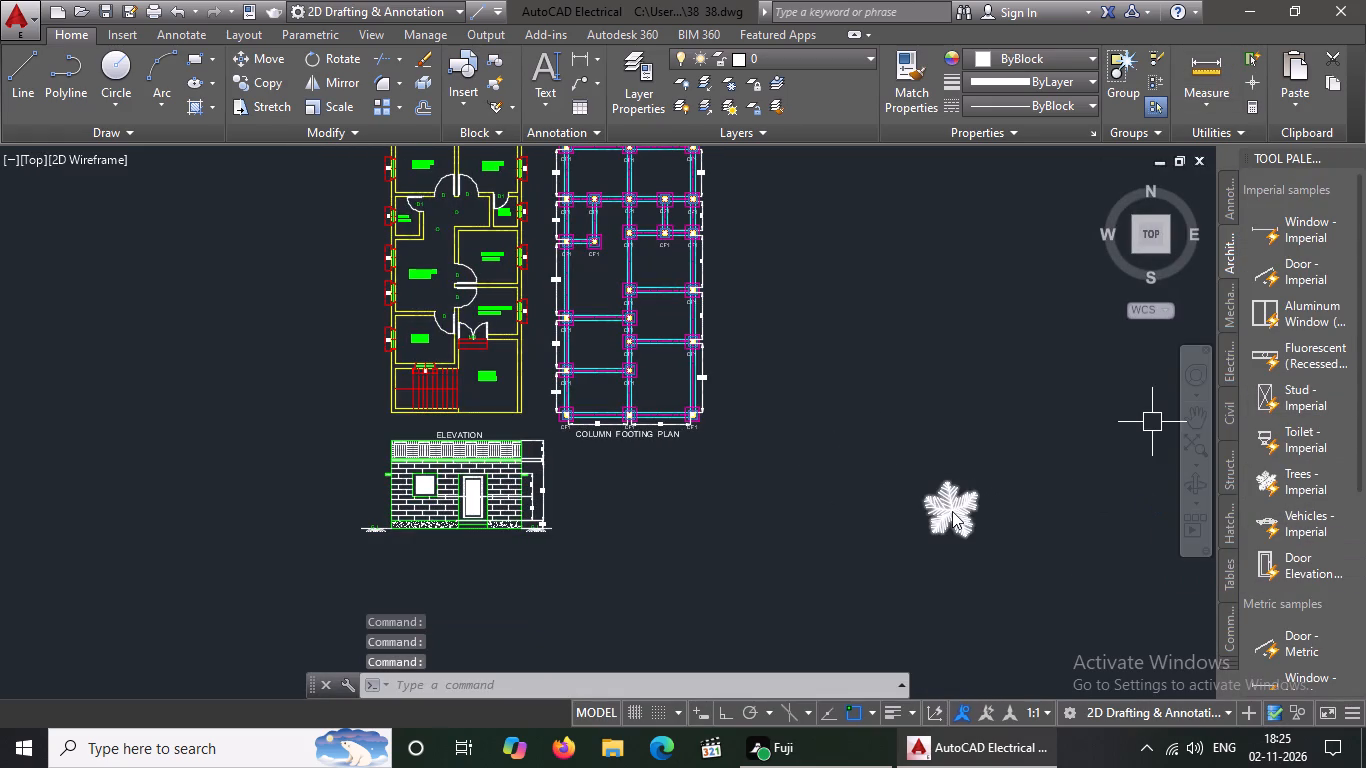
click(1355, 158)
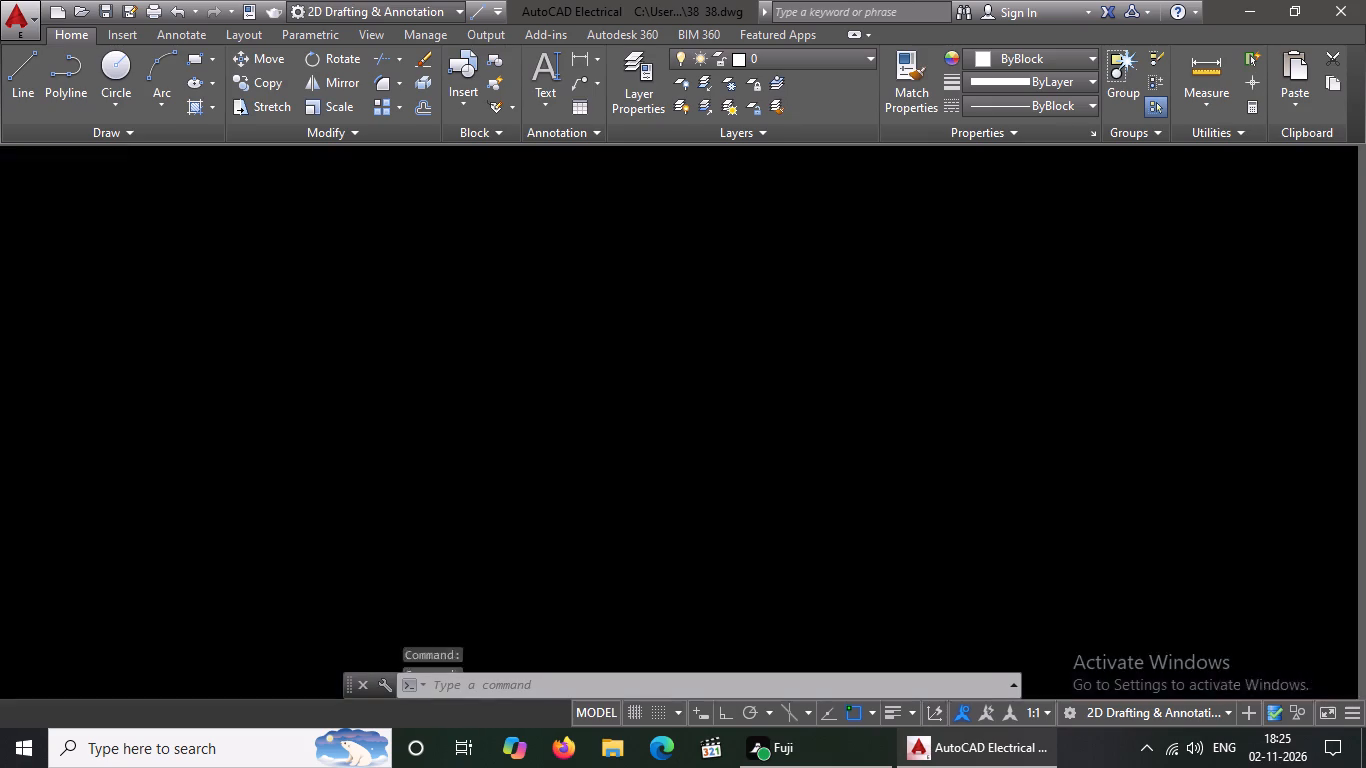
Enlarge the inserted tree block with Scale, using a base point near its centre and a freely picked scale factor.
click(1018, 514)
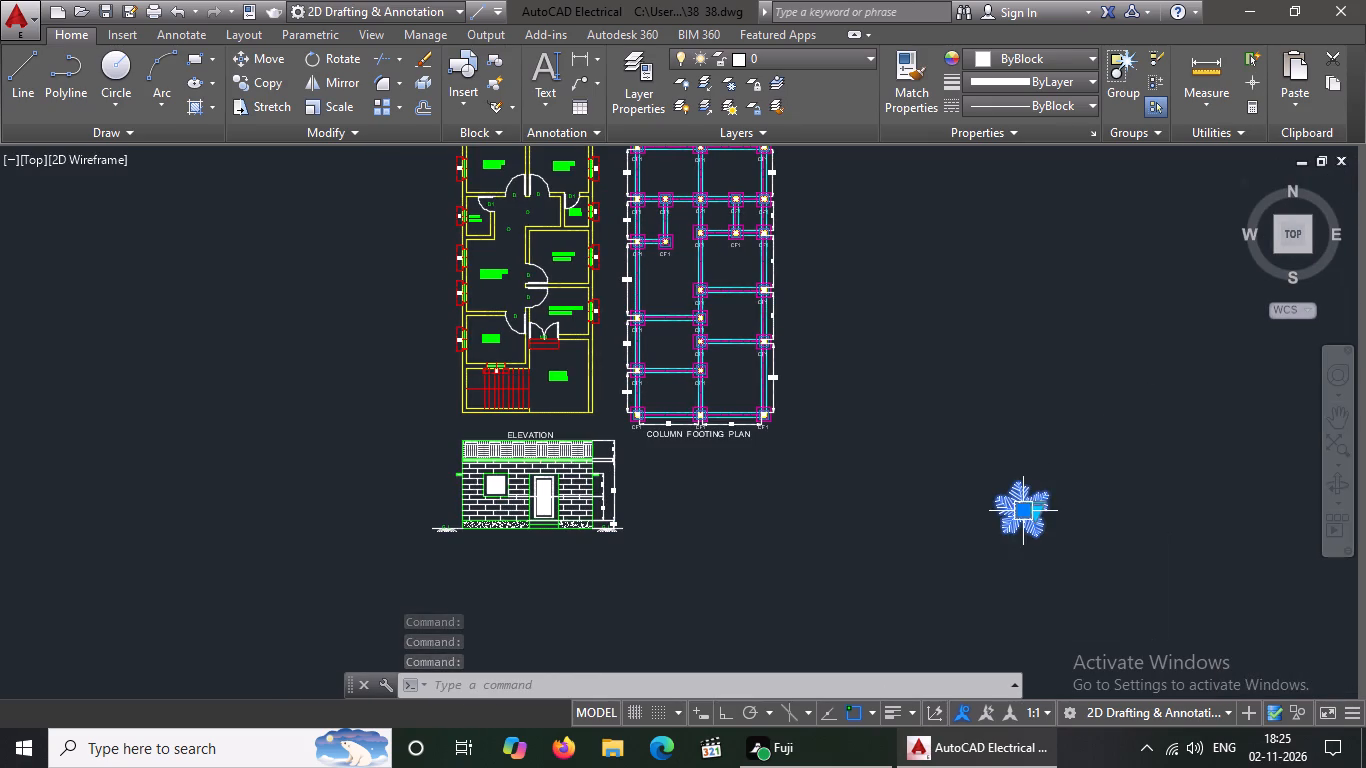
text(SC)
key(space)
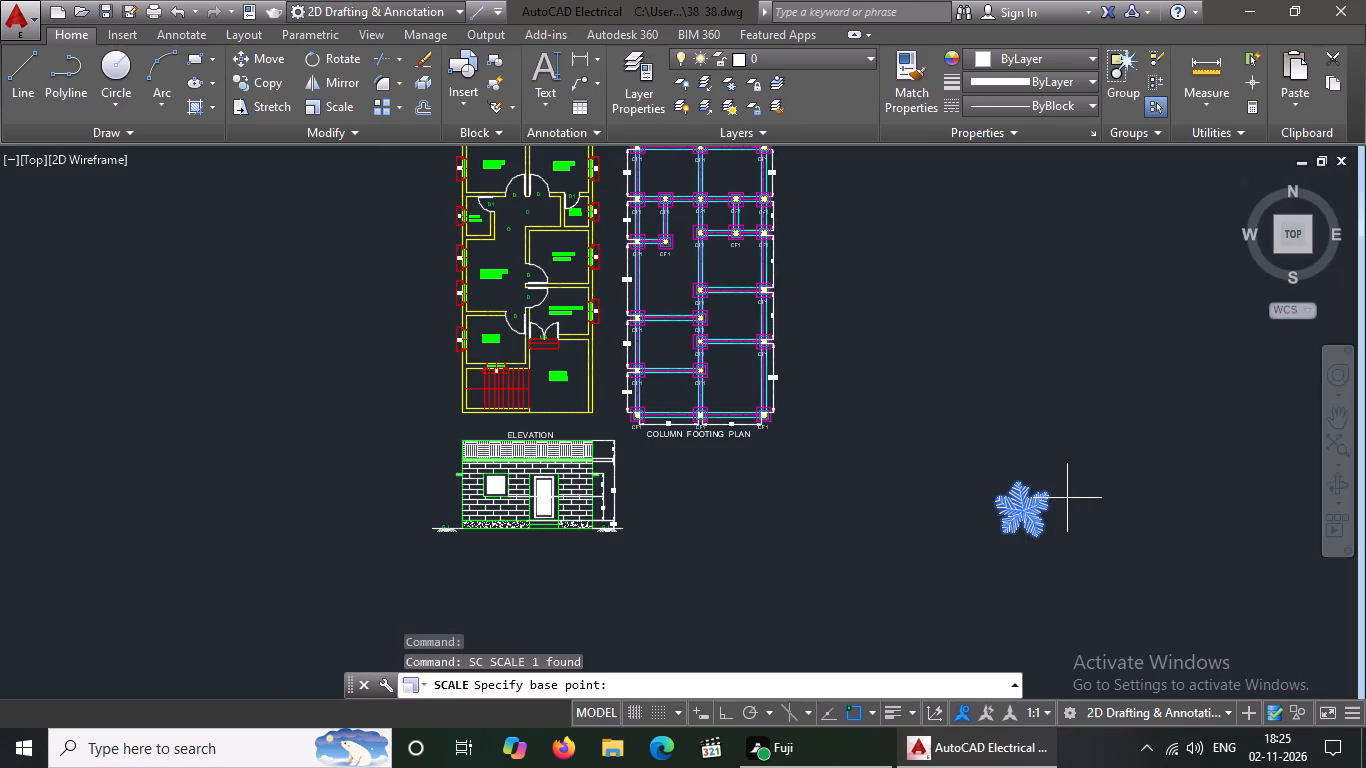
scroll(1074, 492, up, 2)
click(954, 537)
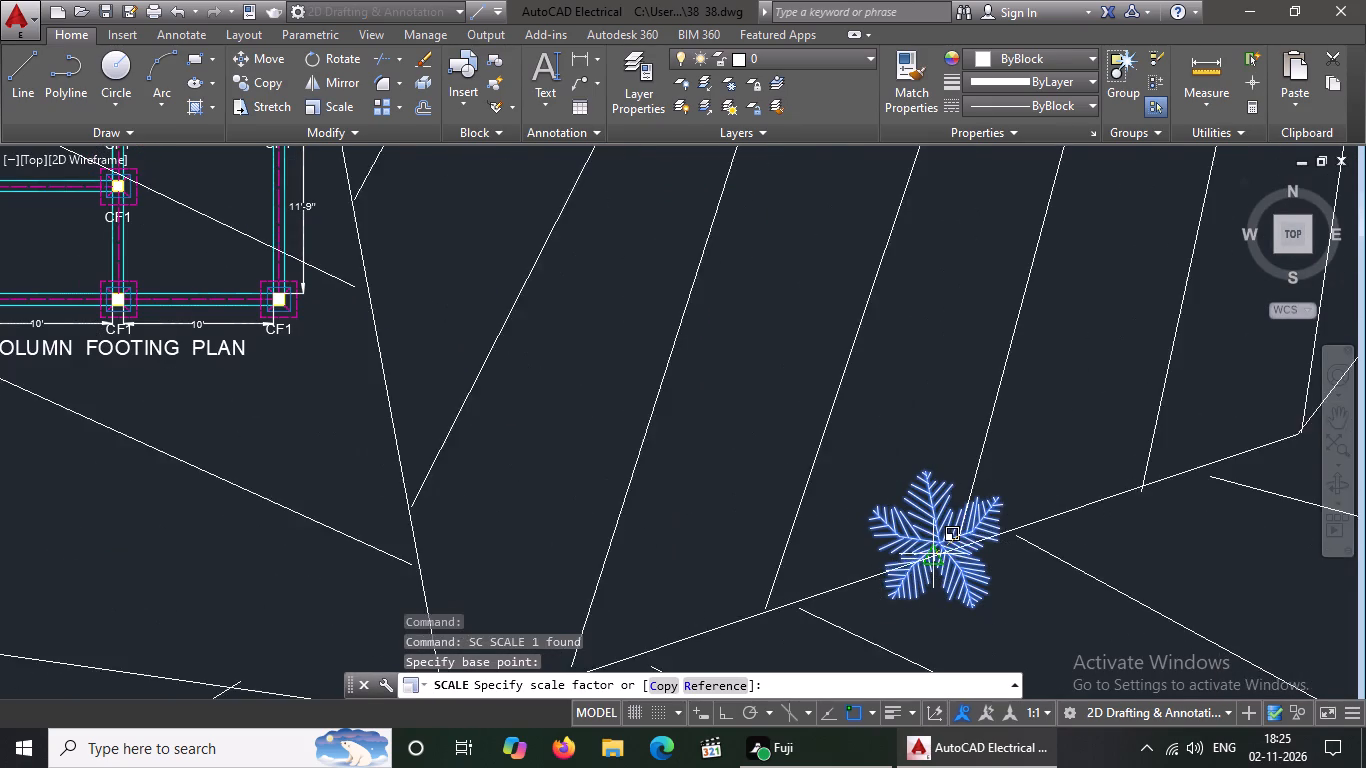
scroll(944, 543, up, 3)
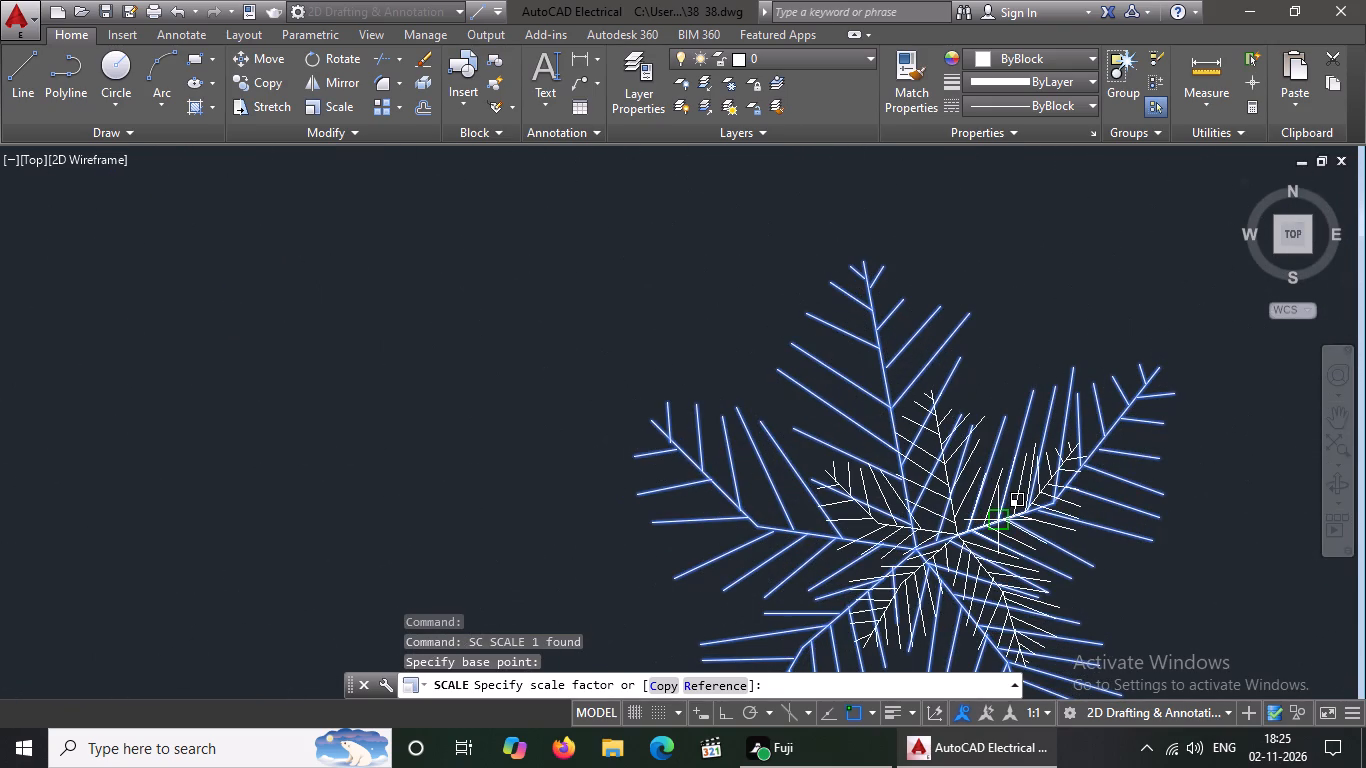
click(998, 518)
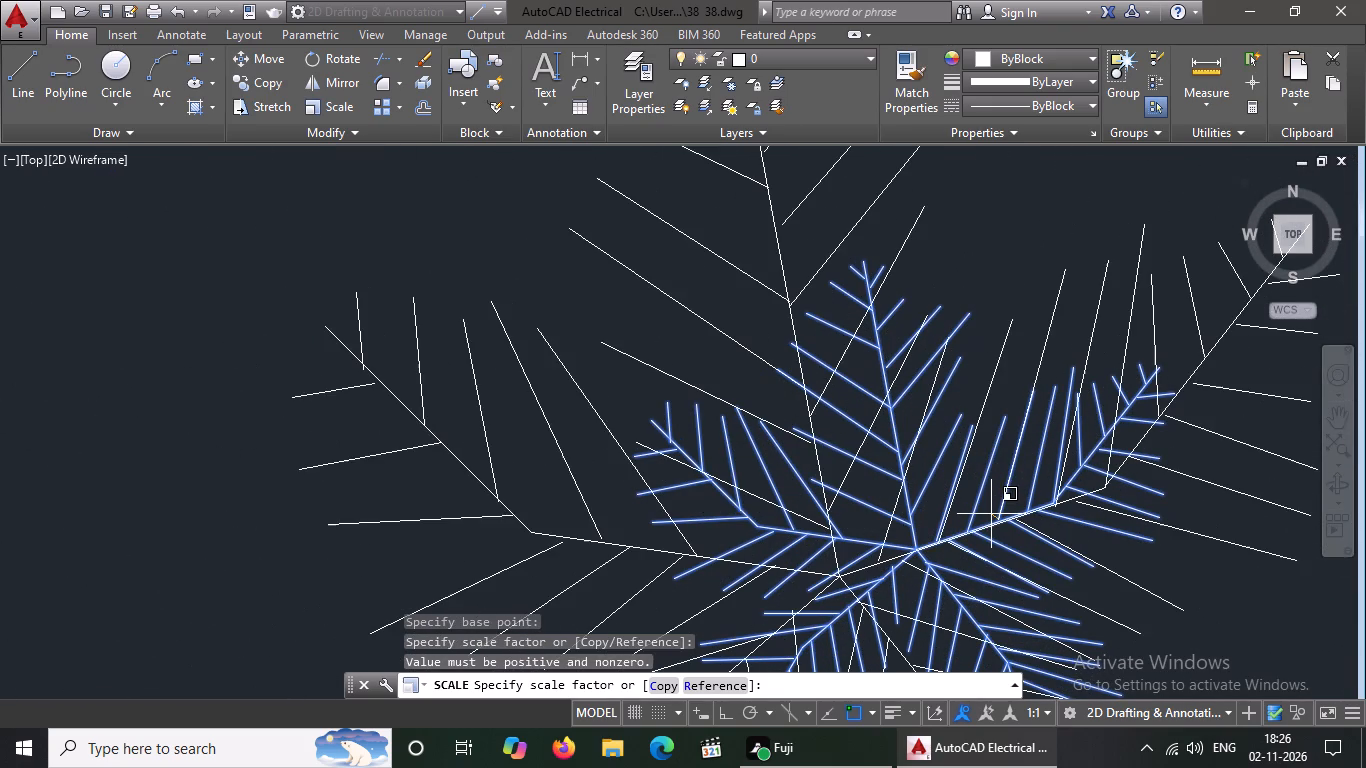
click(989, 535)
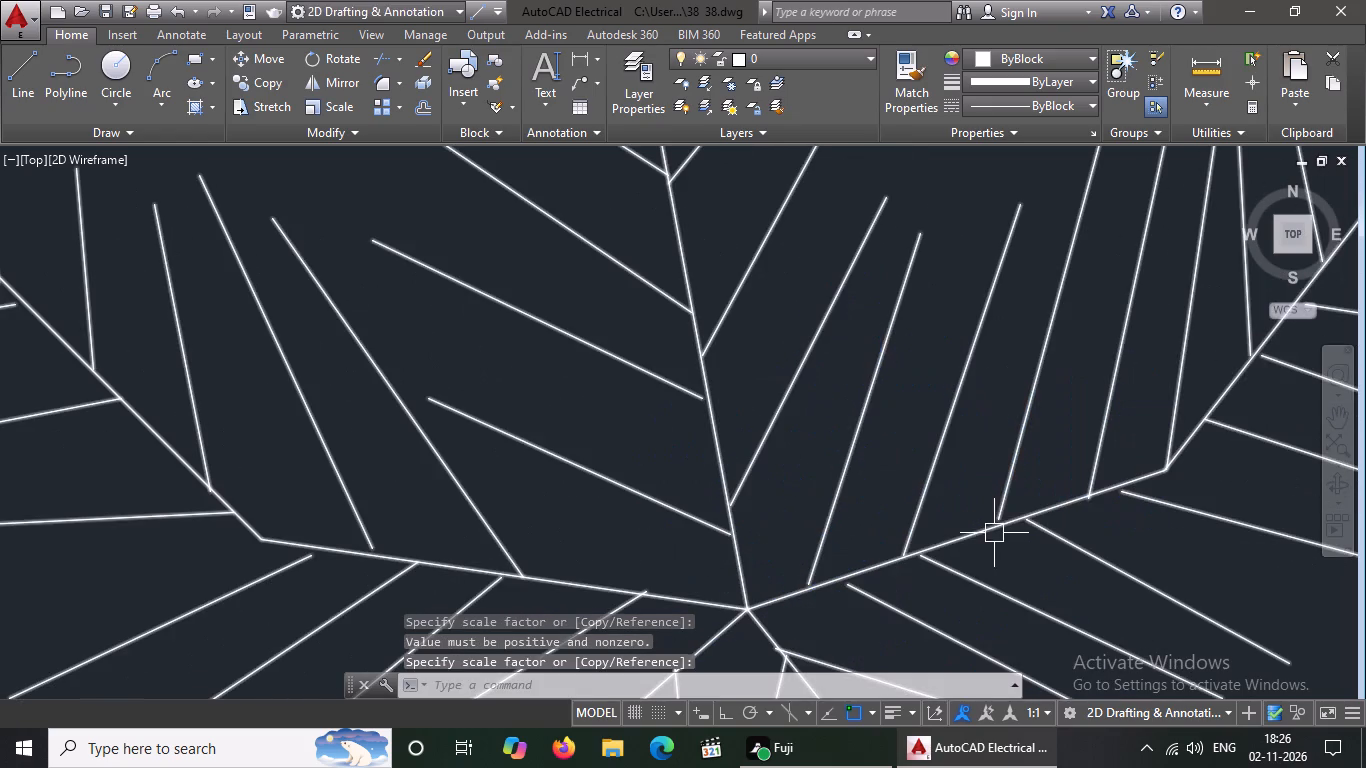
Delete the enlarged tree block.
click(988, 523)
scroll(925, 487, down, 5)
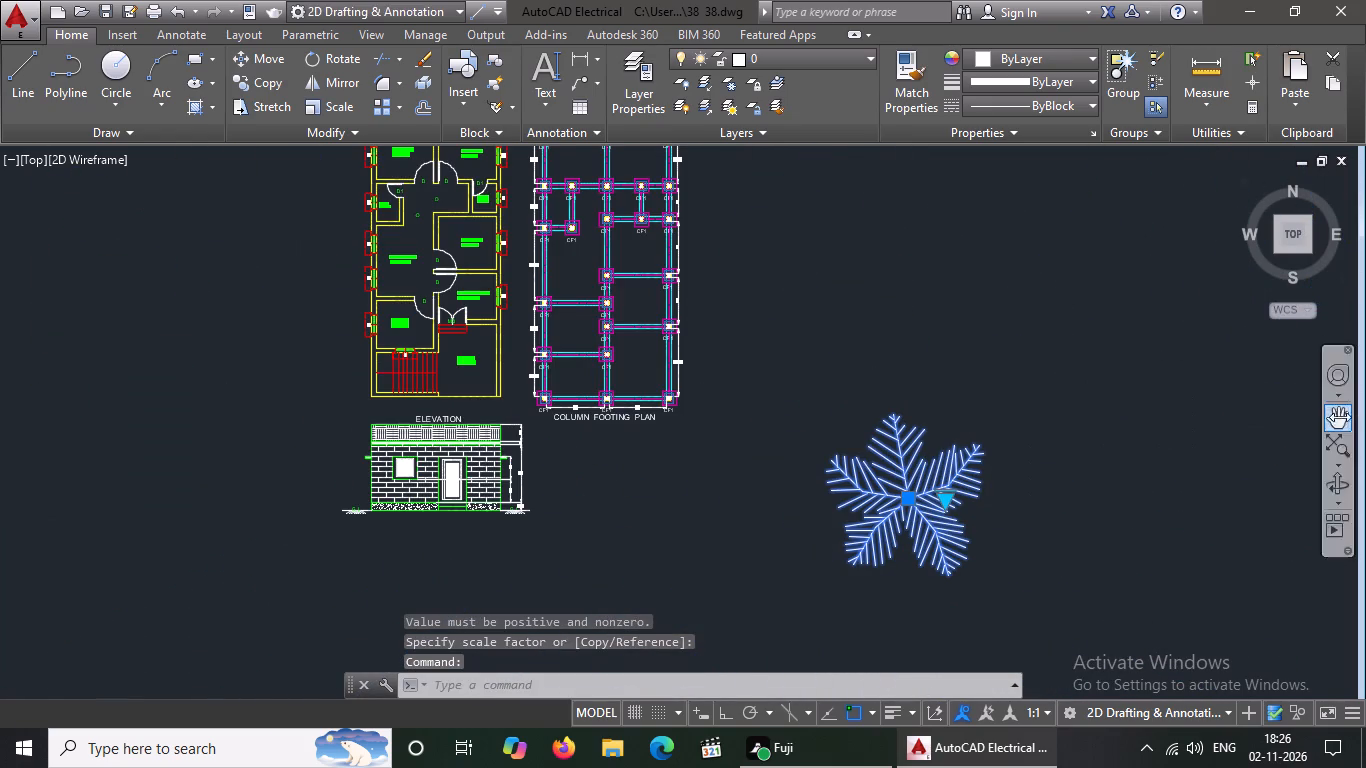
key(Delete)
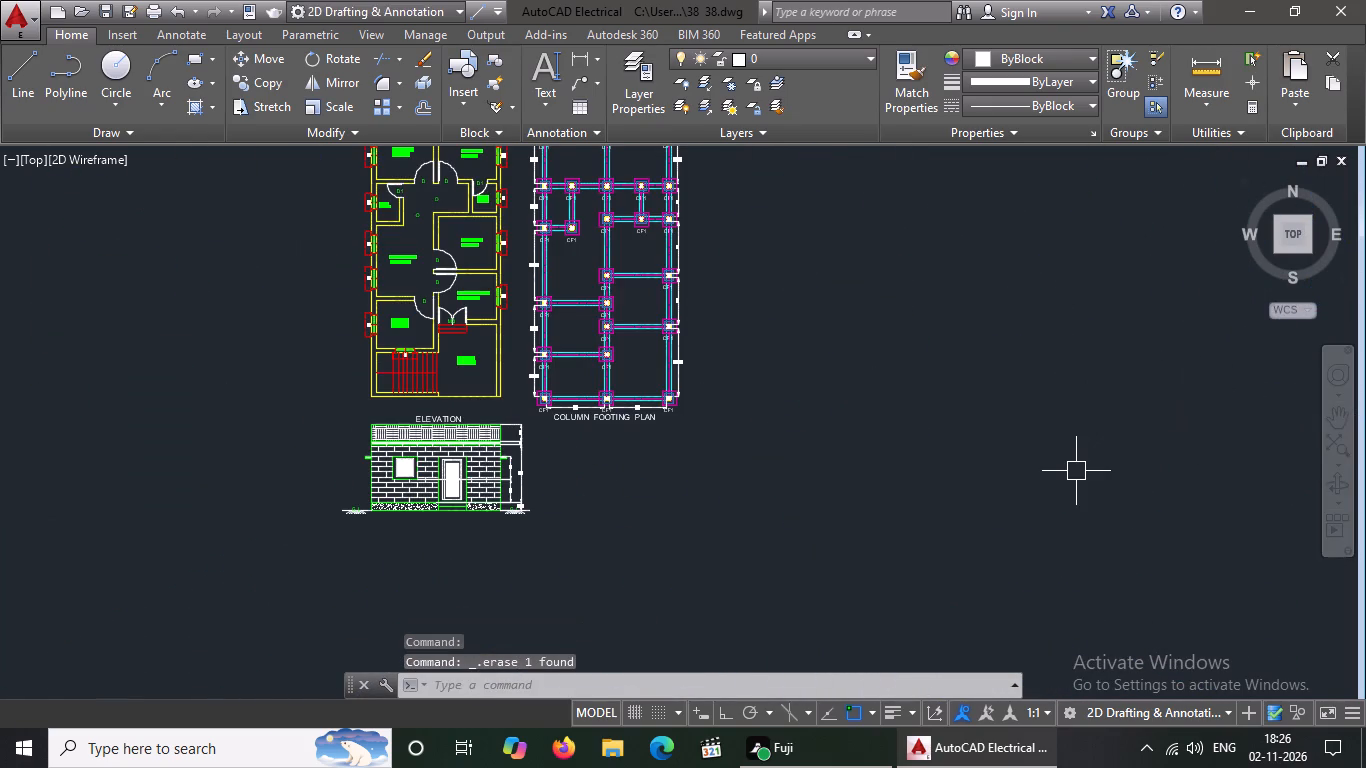
Insert a new Trees - Imperial block from the tool palettes, below and to the right of the column footing plan.
text(TP)
key(Return)
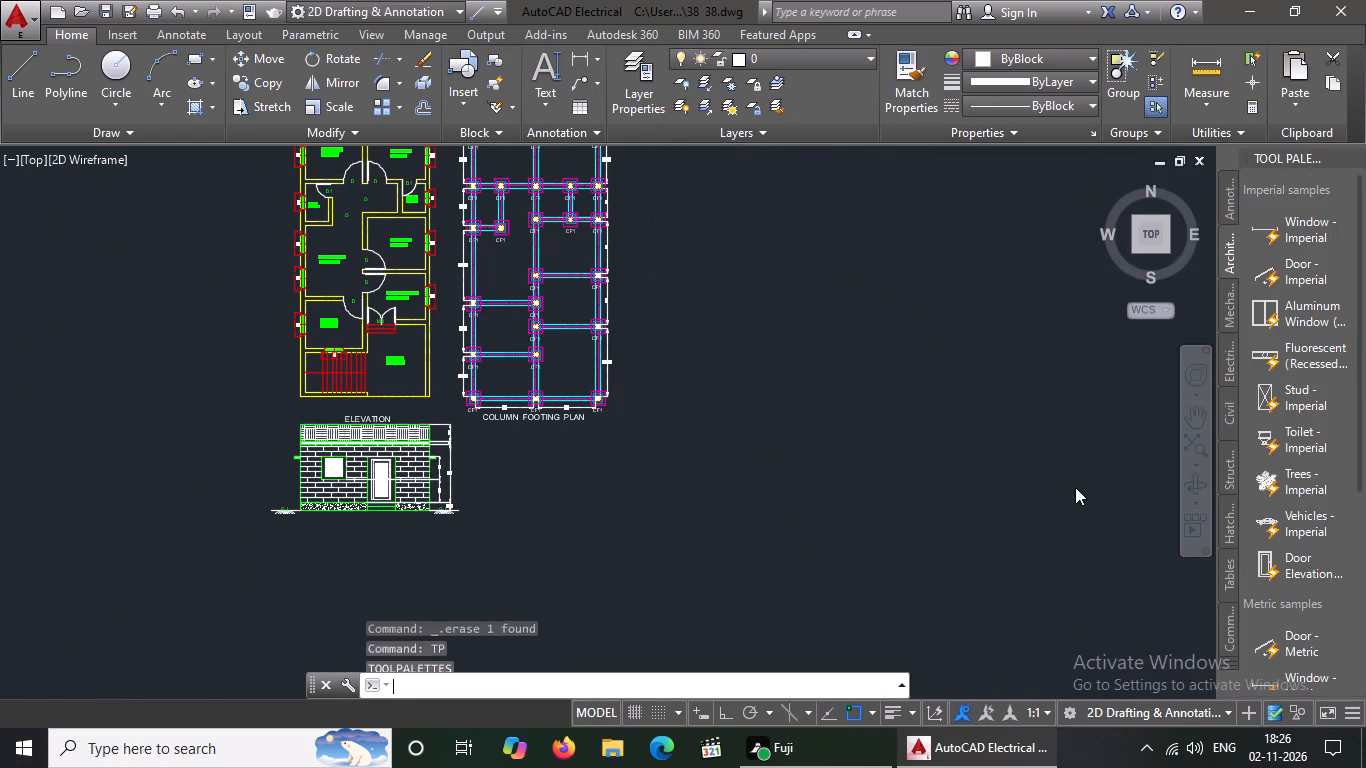
double_click(1272, 487)
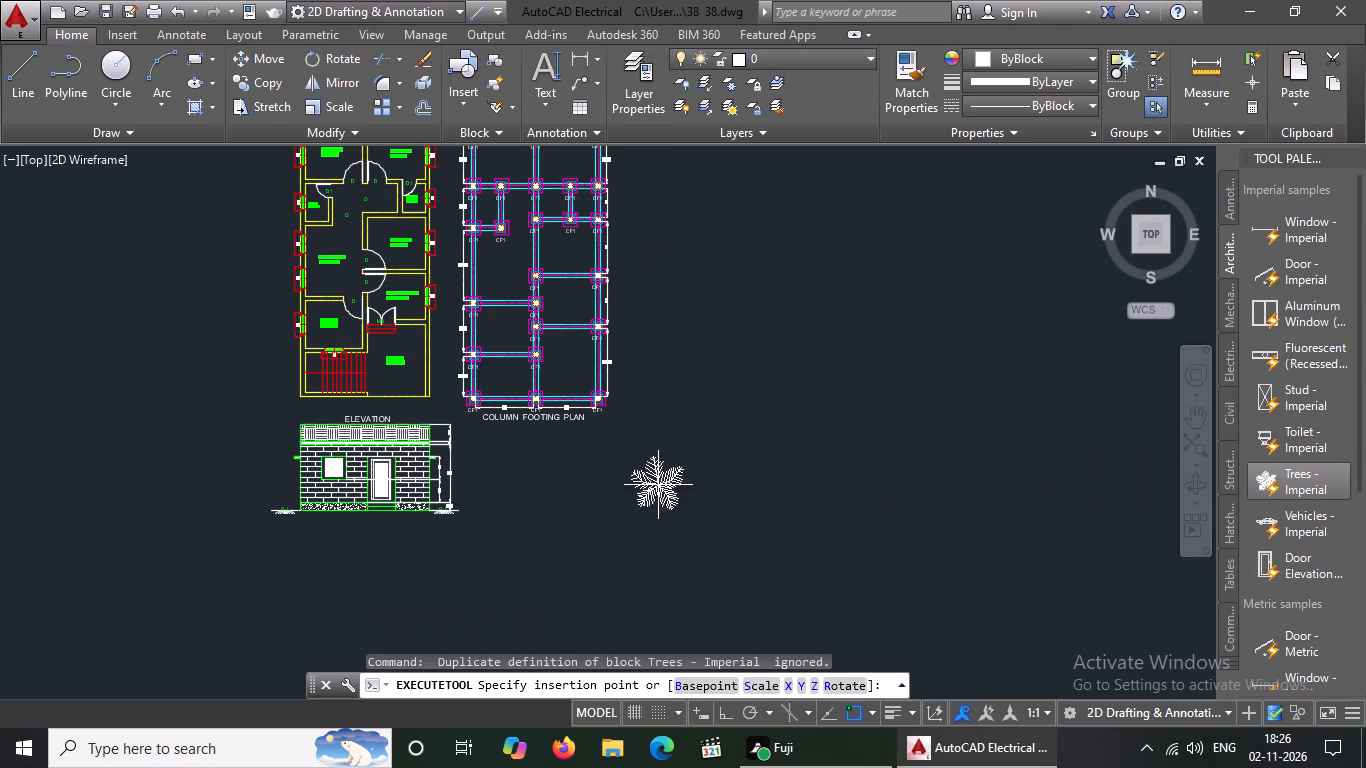
click(711, 481)
click(1351, 154)
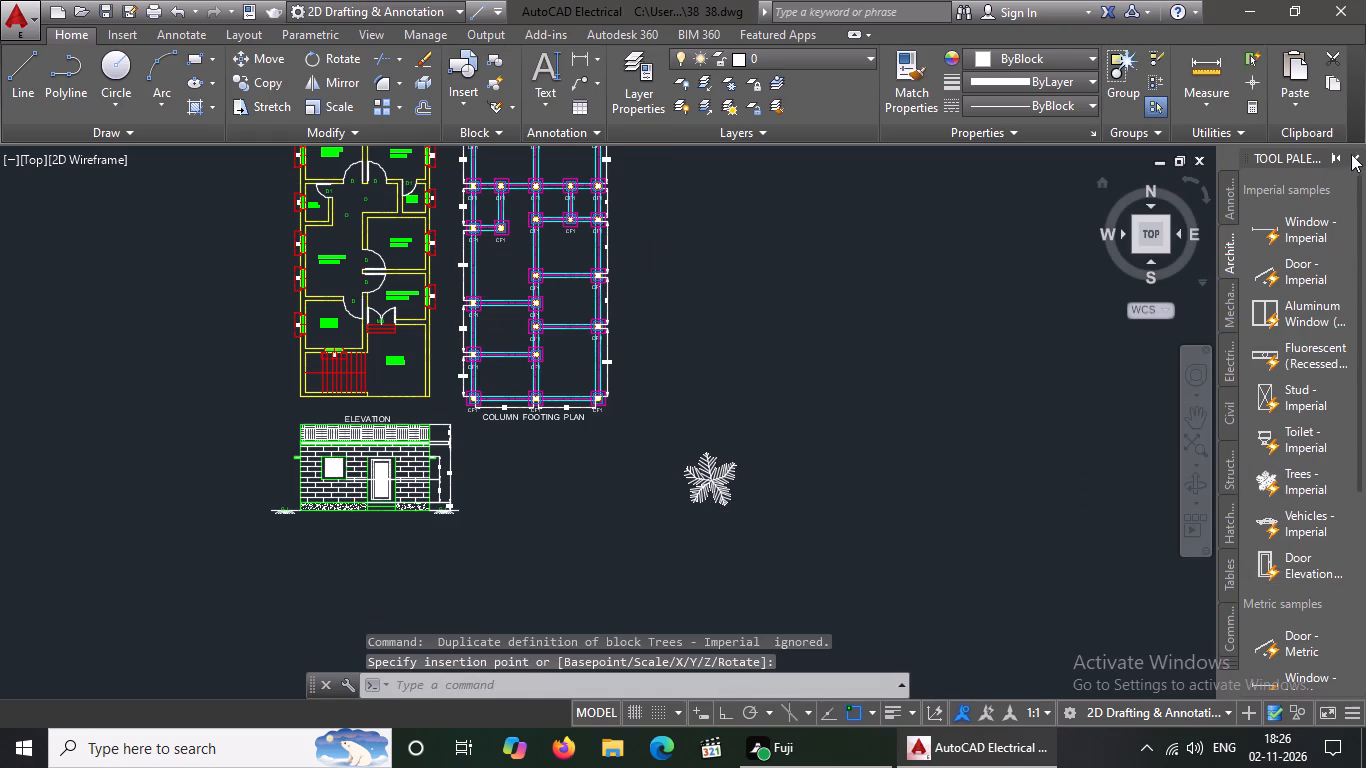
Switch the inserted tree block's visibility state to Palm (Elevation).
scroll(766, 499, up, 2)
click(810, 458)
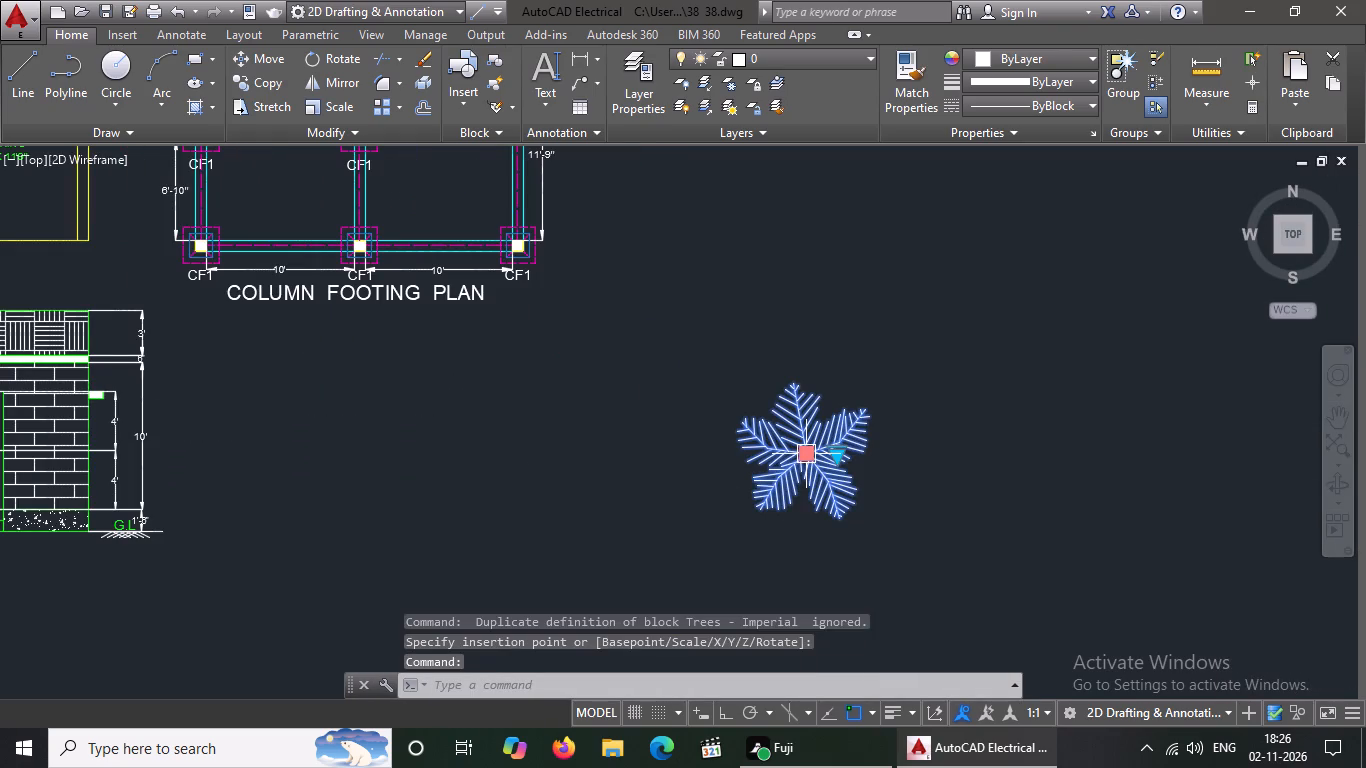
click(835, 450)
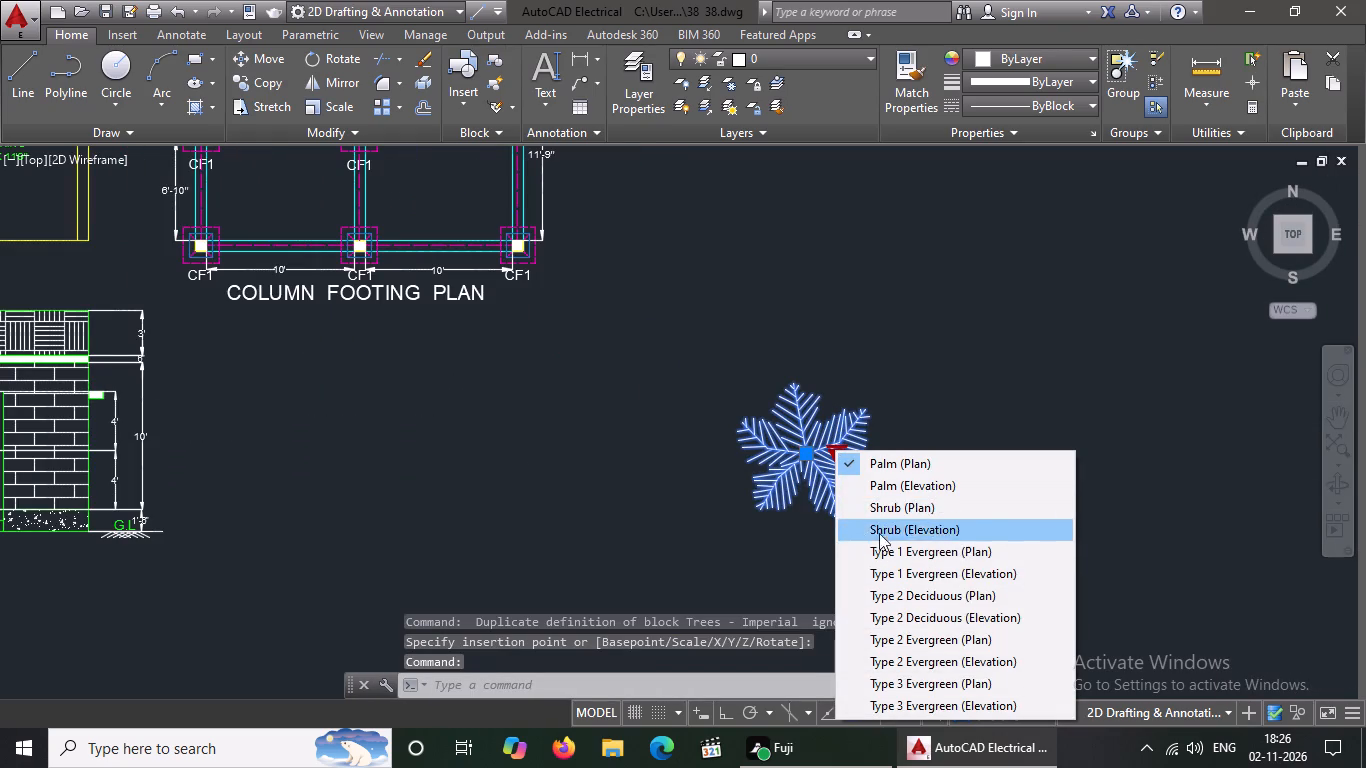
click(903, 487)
Move the palm tree a short distance to the right, farther away from the column footing plan.
scroll(904, 484, down, 2)
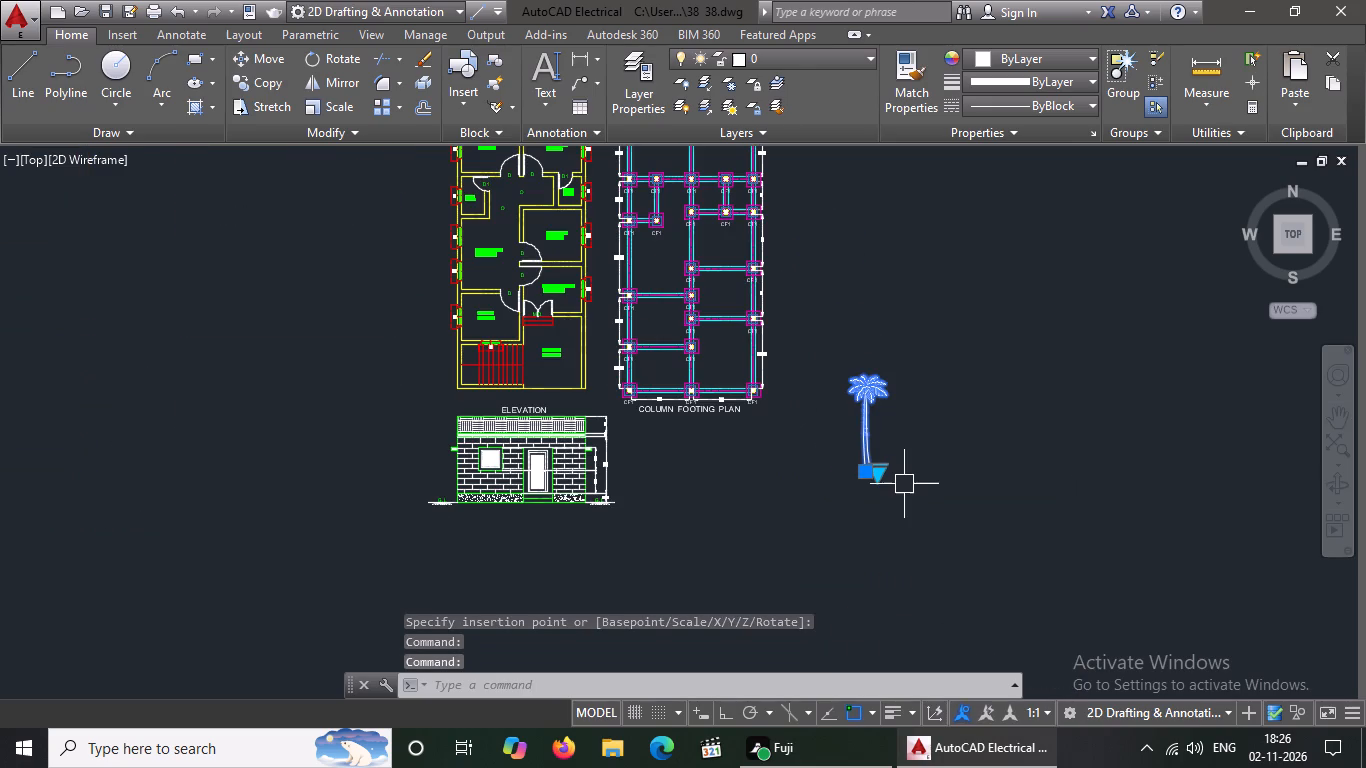
scroll(876, 467, up, 2)
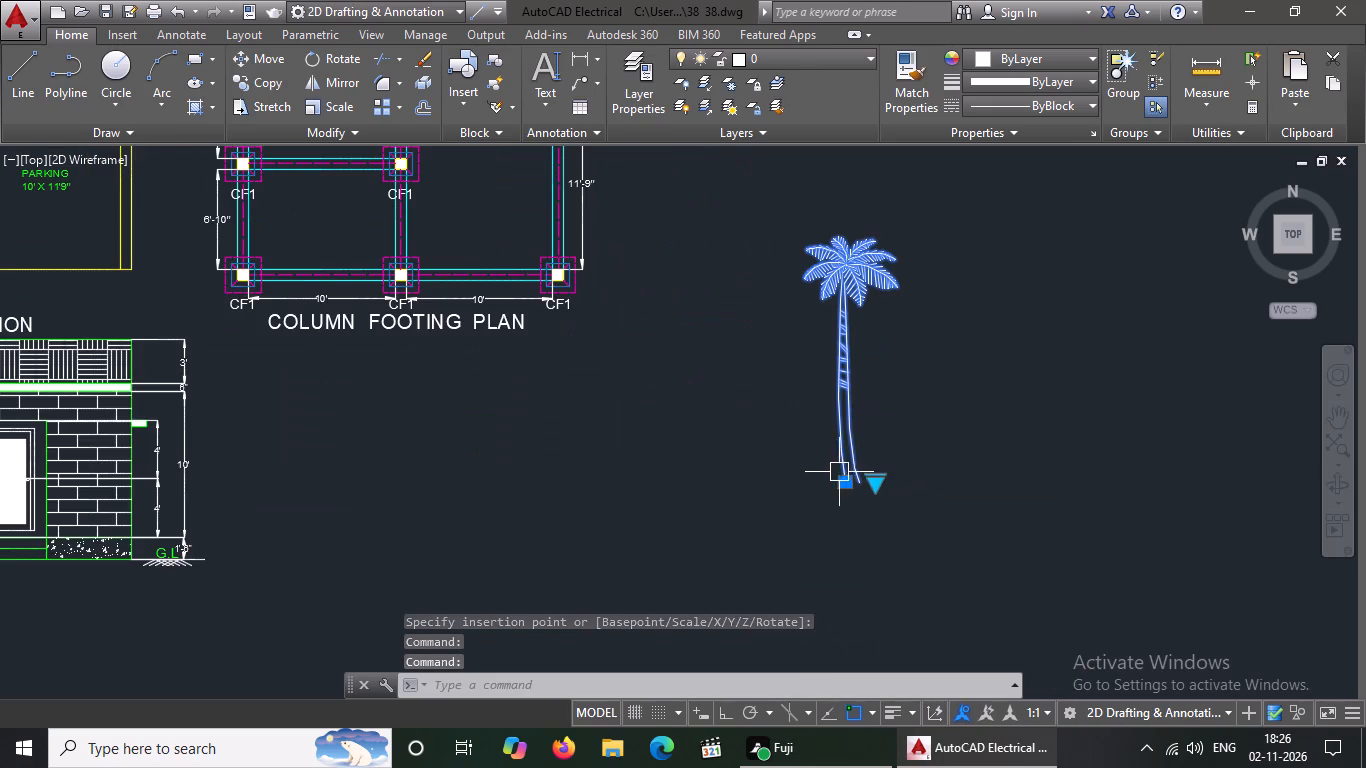
click(850, 488)
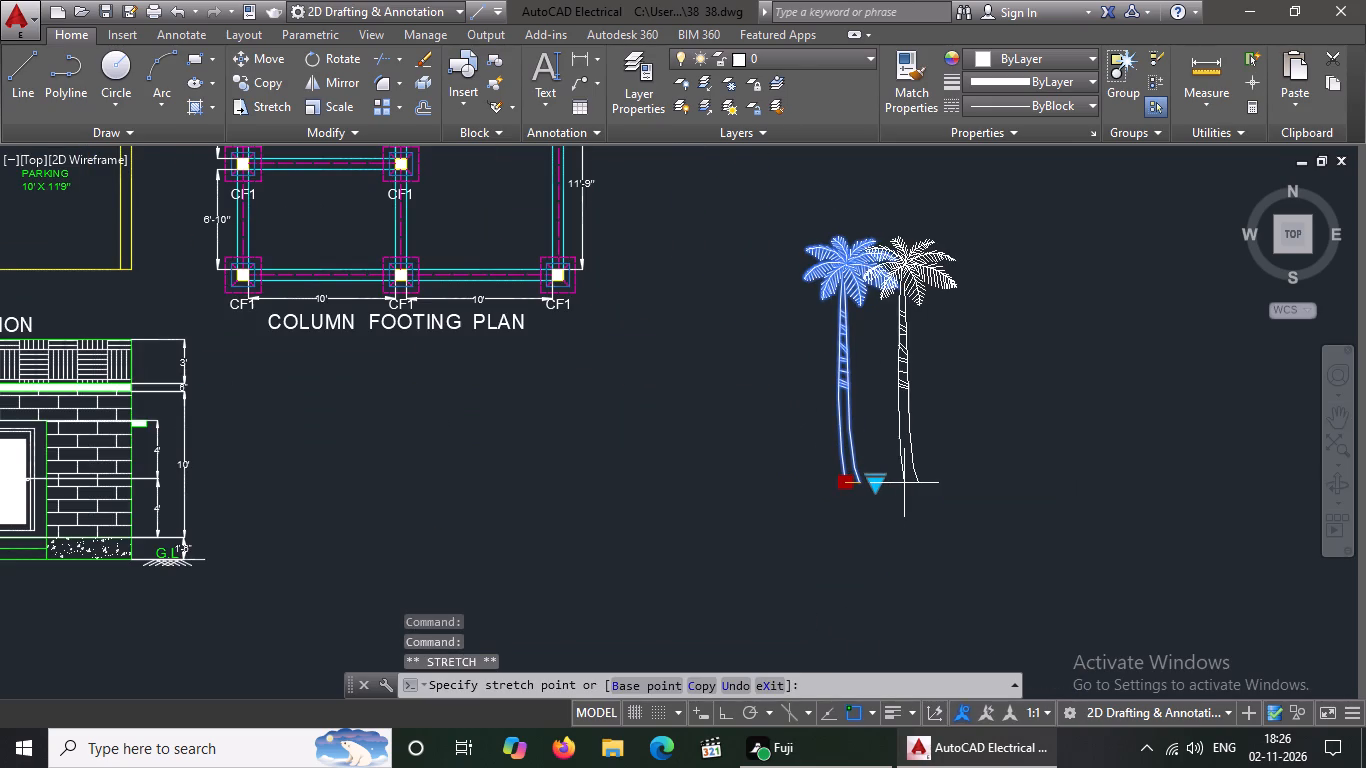
click(961, 476)
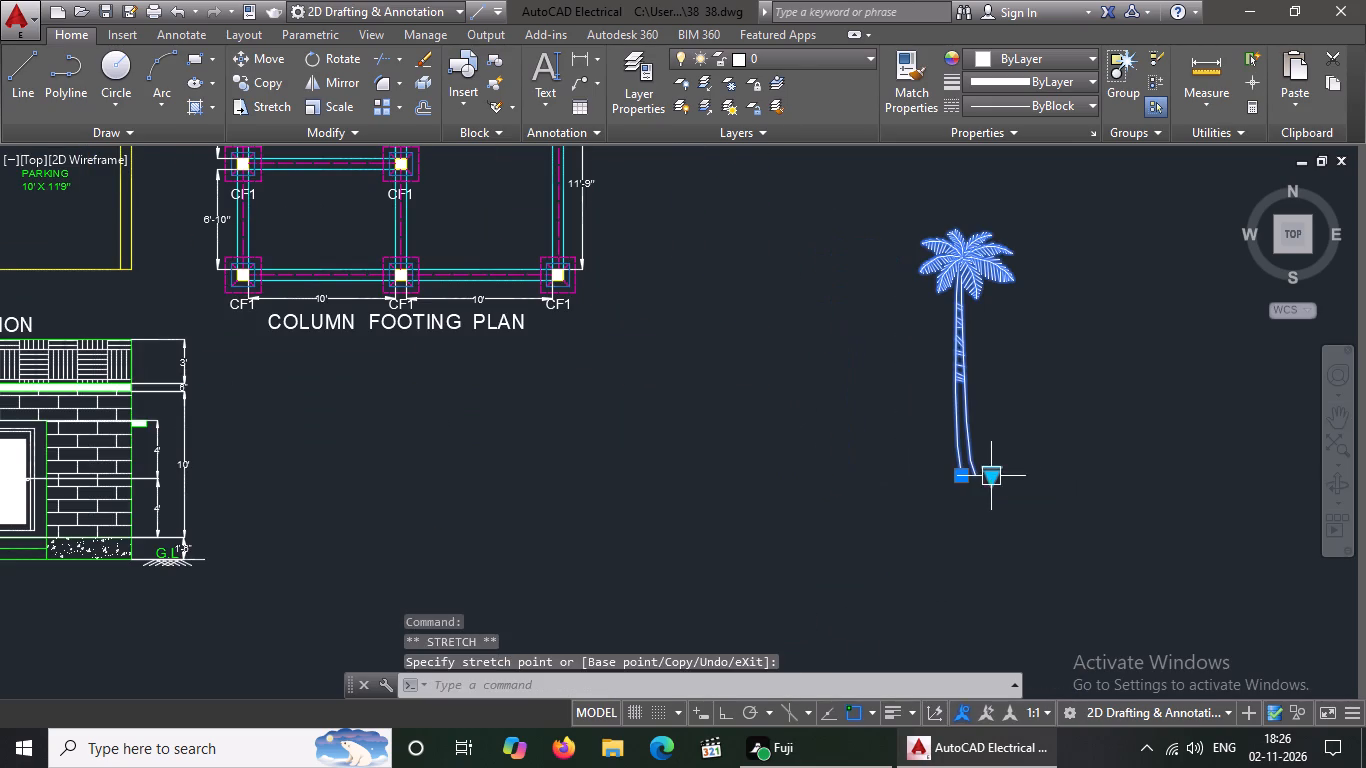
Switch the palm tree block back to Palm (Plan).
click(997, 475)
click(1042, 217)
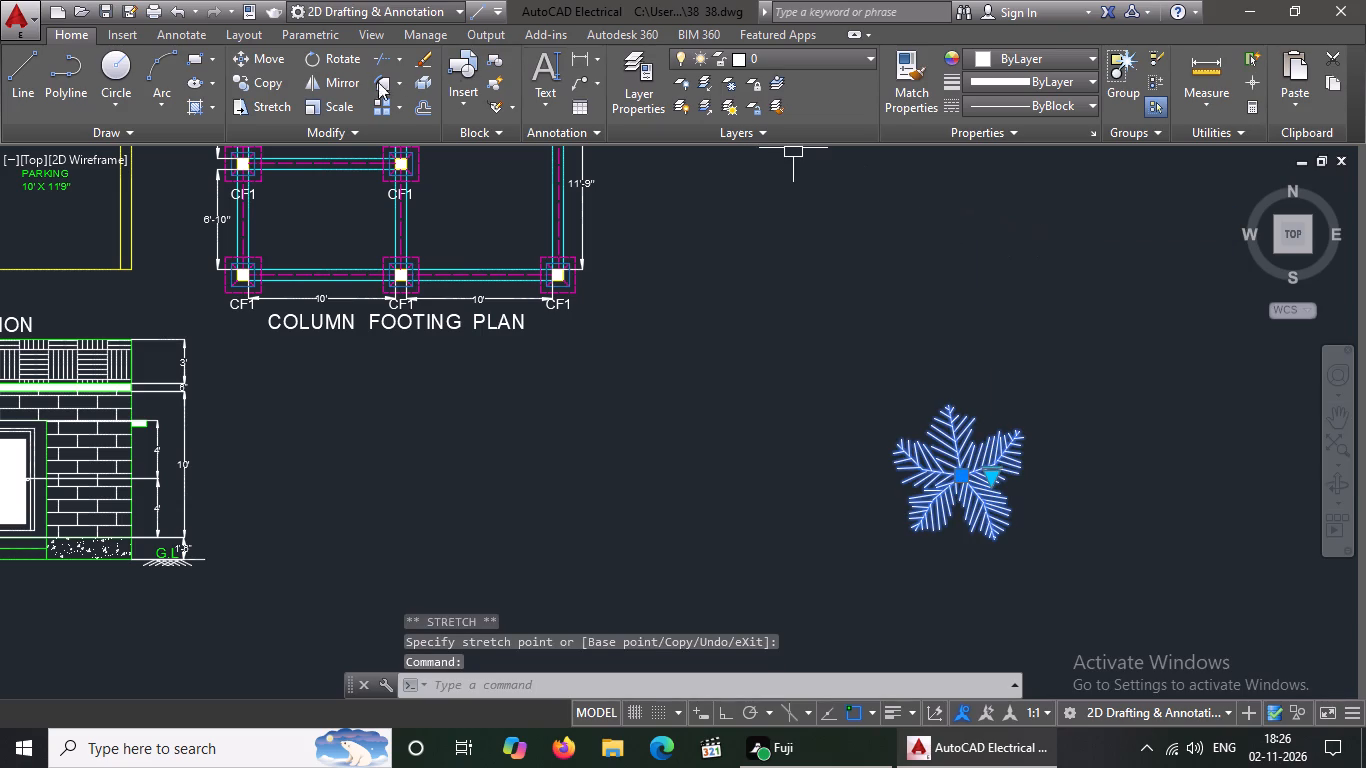
Copy the plan-view palm once to the left of the original, slightly lower.
click(262, 77)
click(946, 477)
click(712, 513)
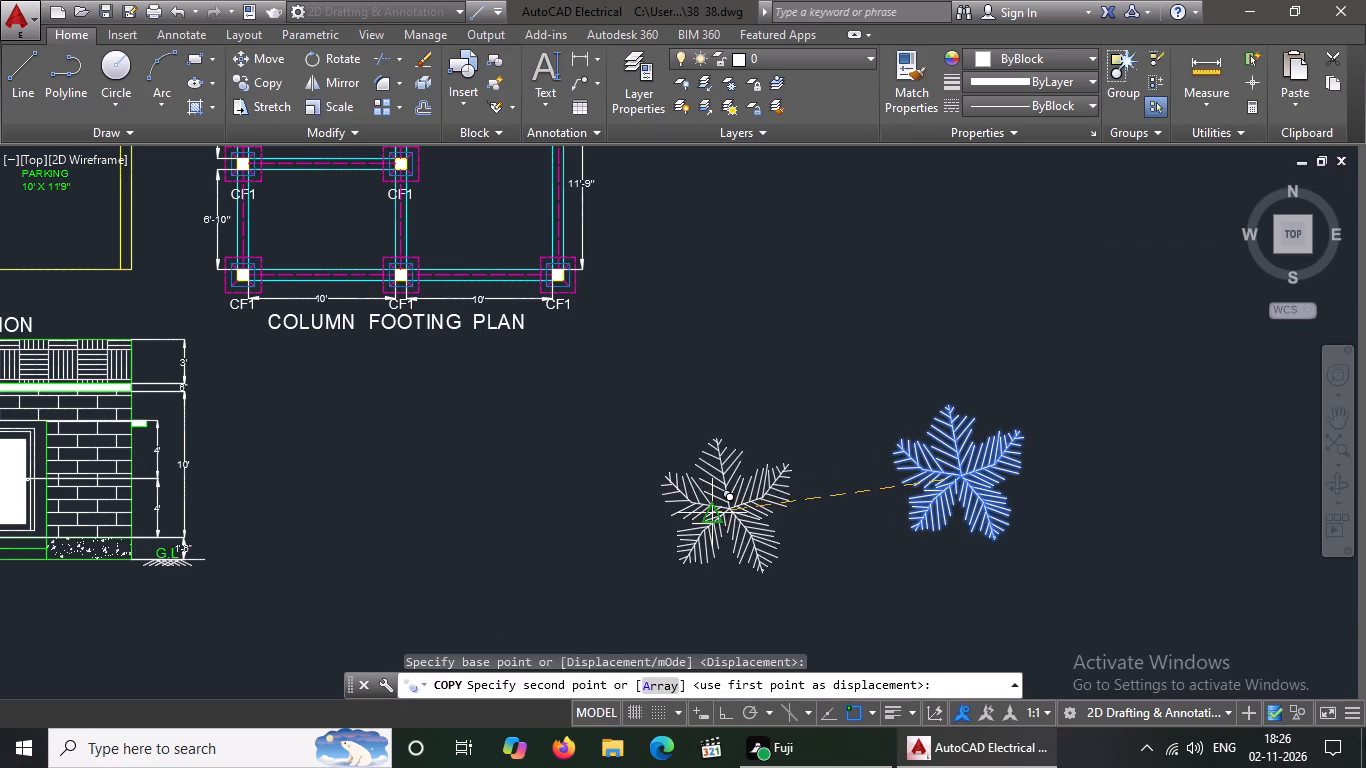
key(Escape)
Scale the copied palm down to less than half the original's size, using a base point near its centre.
click(743, 522)
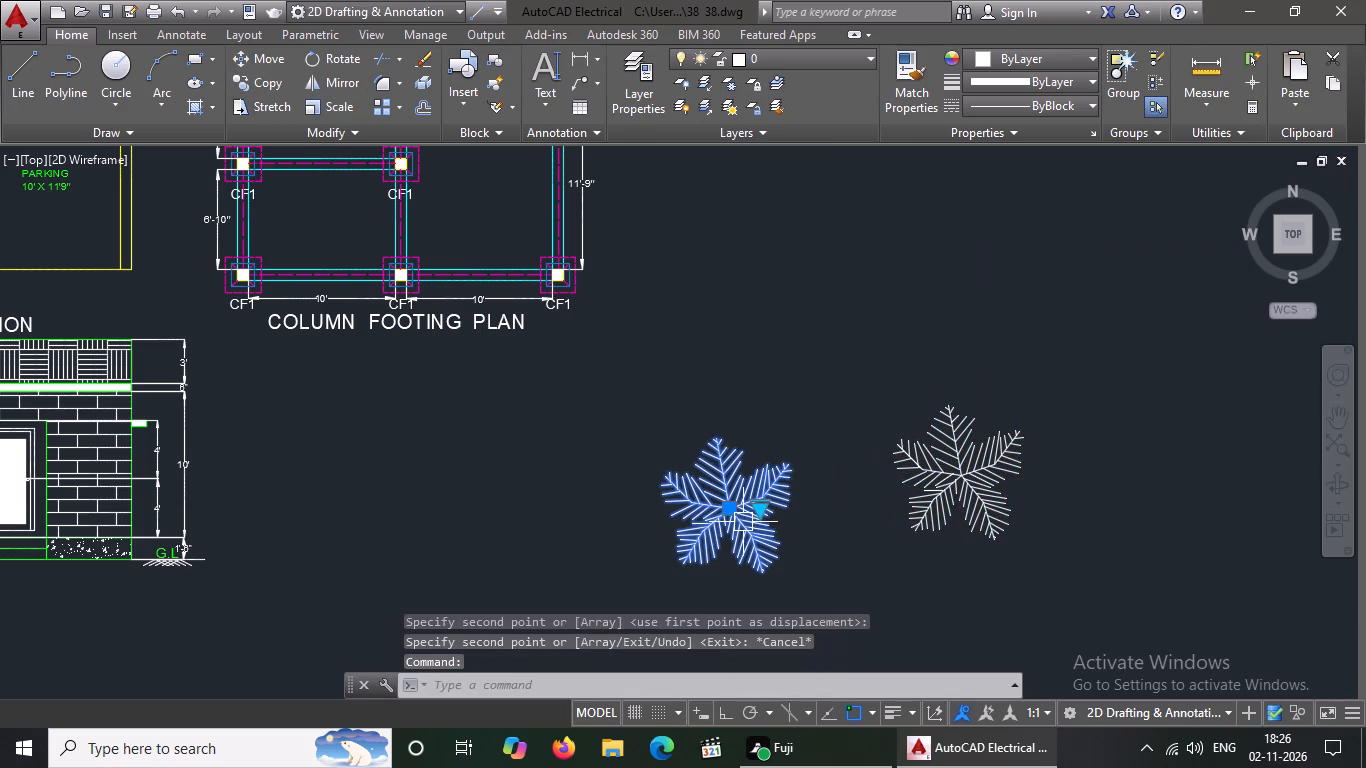
text(SC)
key(space)
click(743, 522)
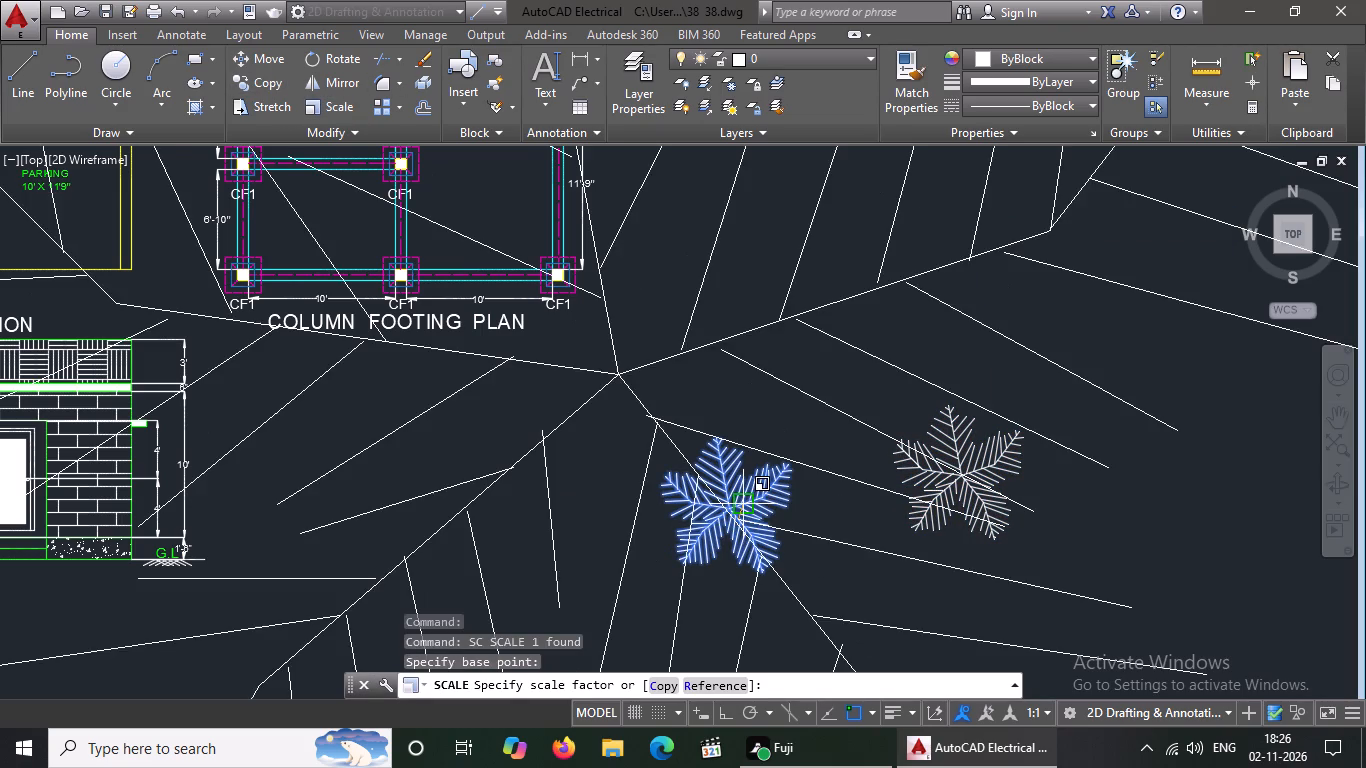
scroll(729, 495, up, 3)
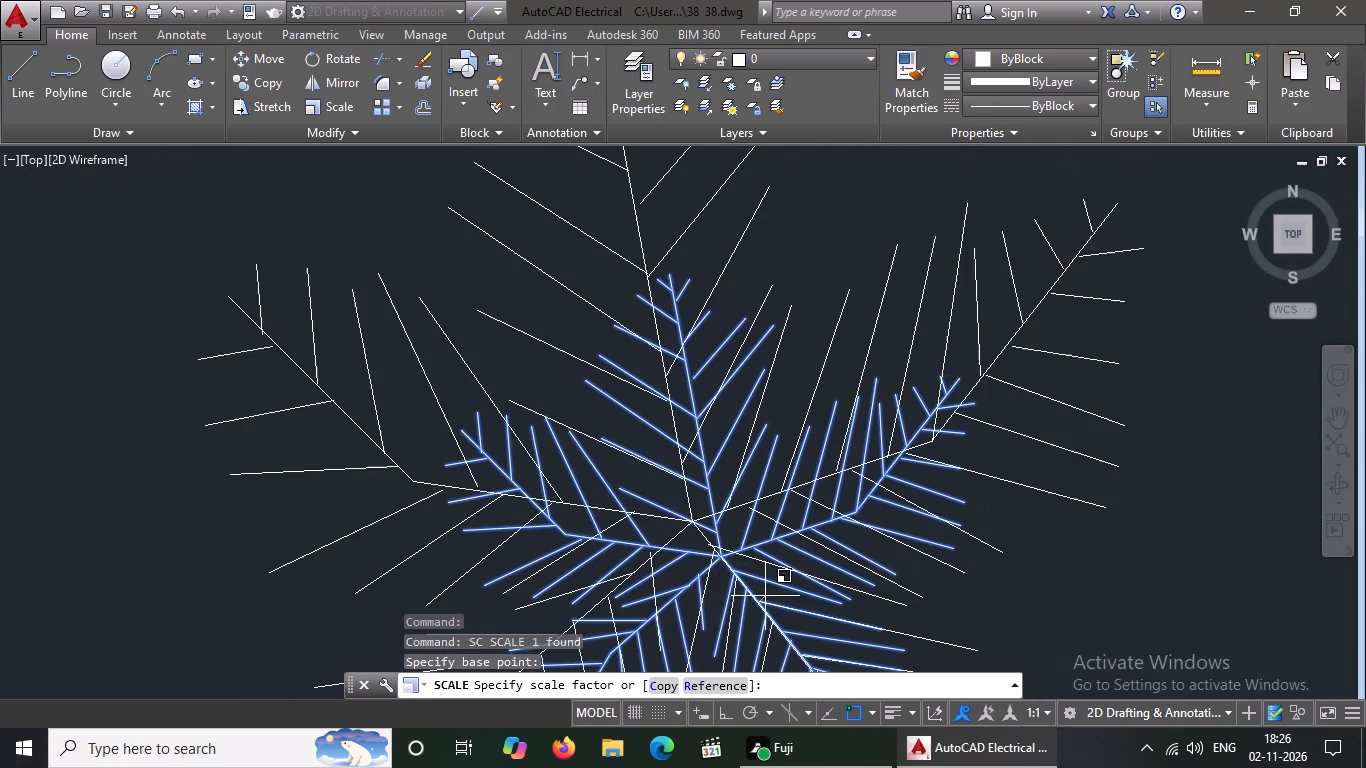
scroll(755, 601, up, 3)
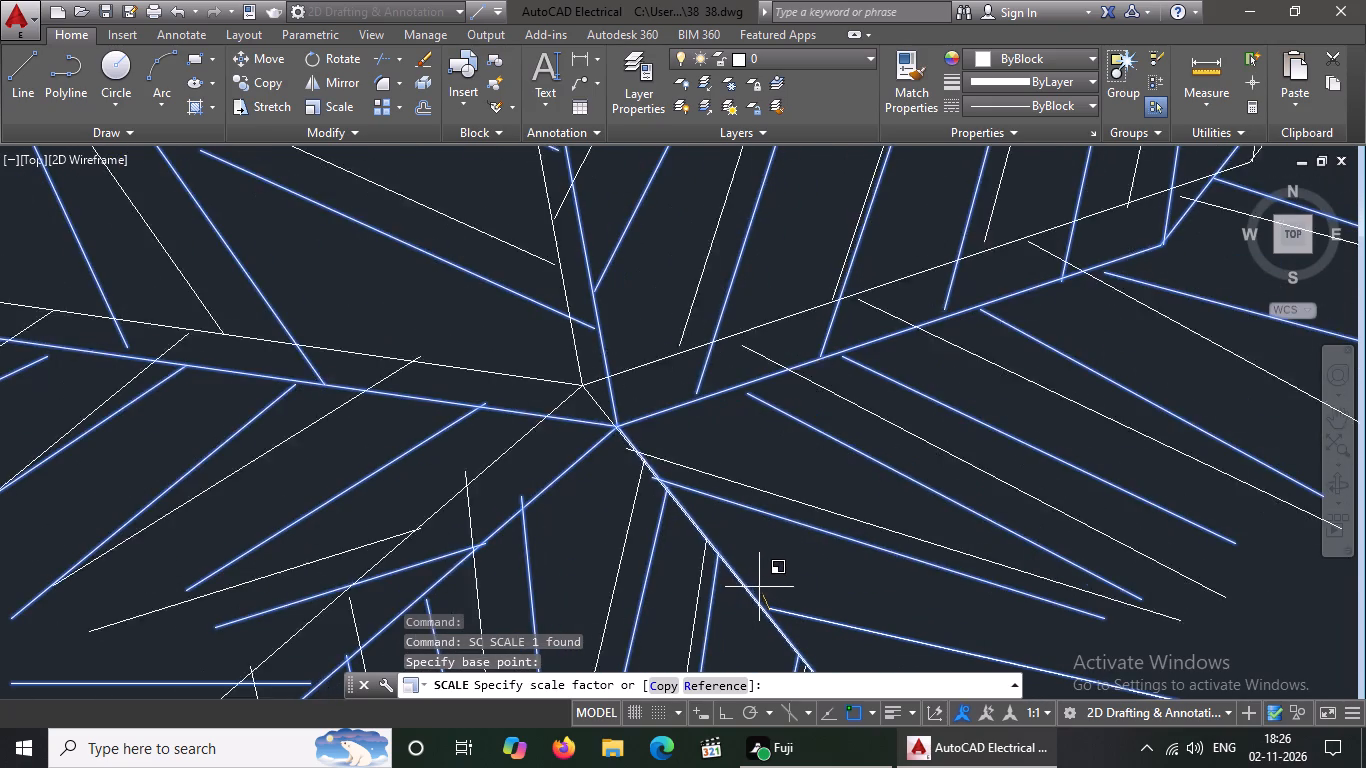
click(766, 602)
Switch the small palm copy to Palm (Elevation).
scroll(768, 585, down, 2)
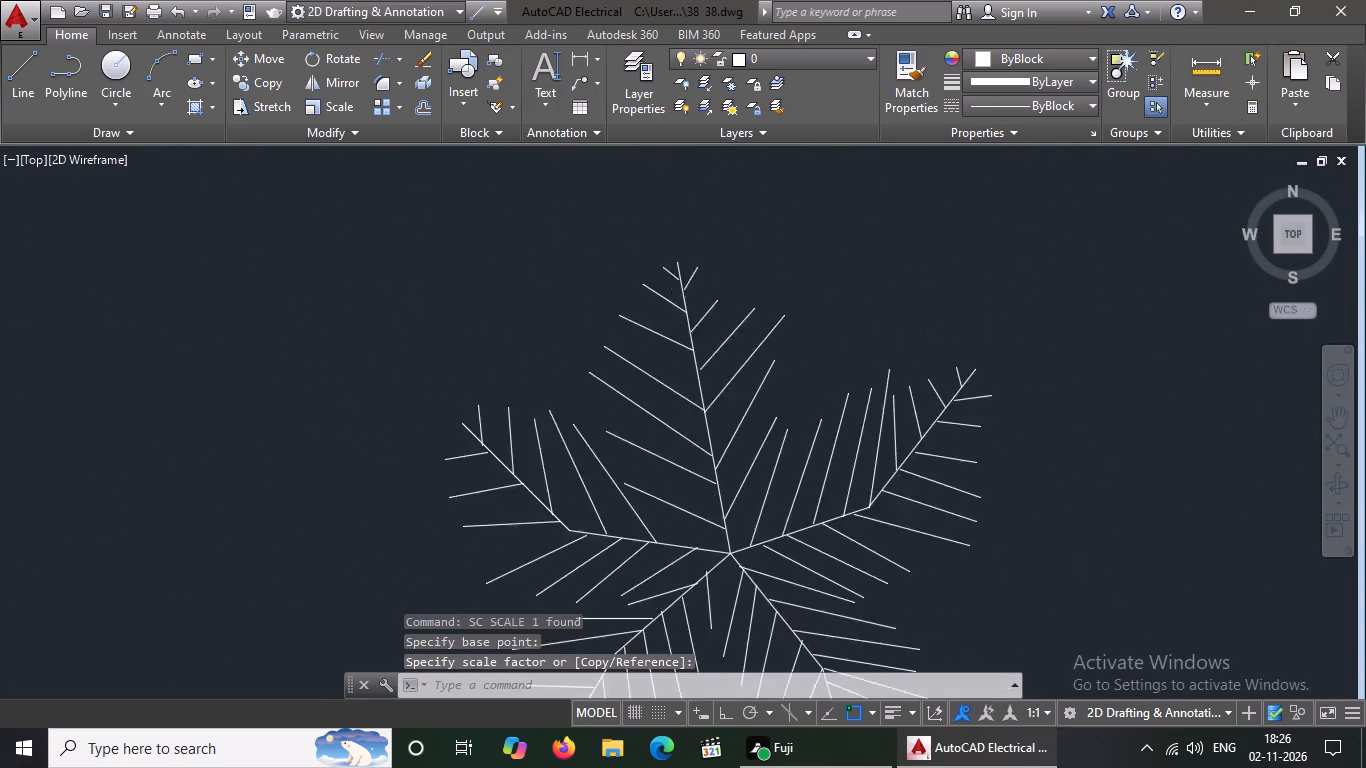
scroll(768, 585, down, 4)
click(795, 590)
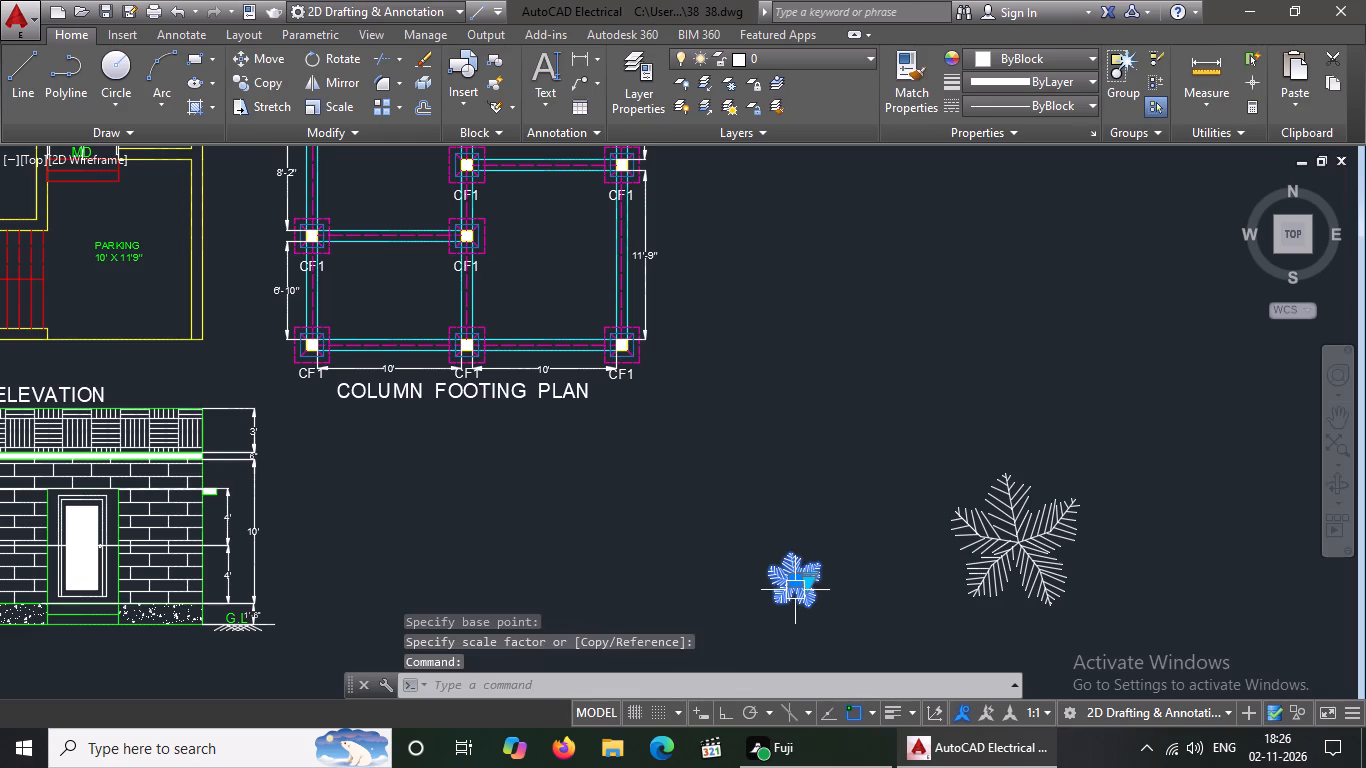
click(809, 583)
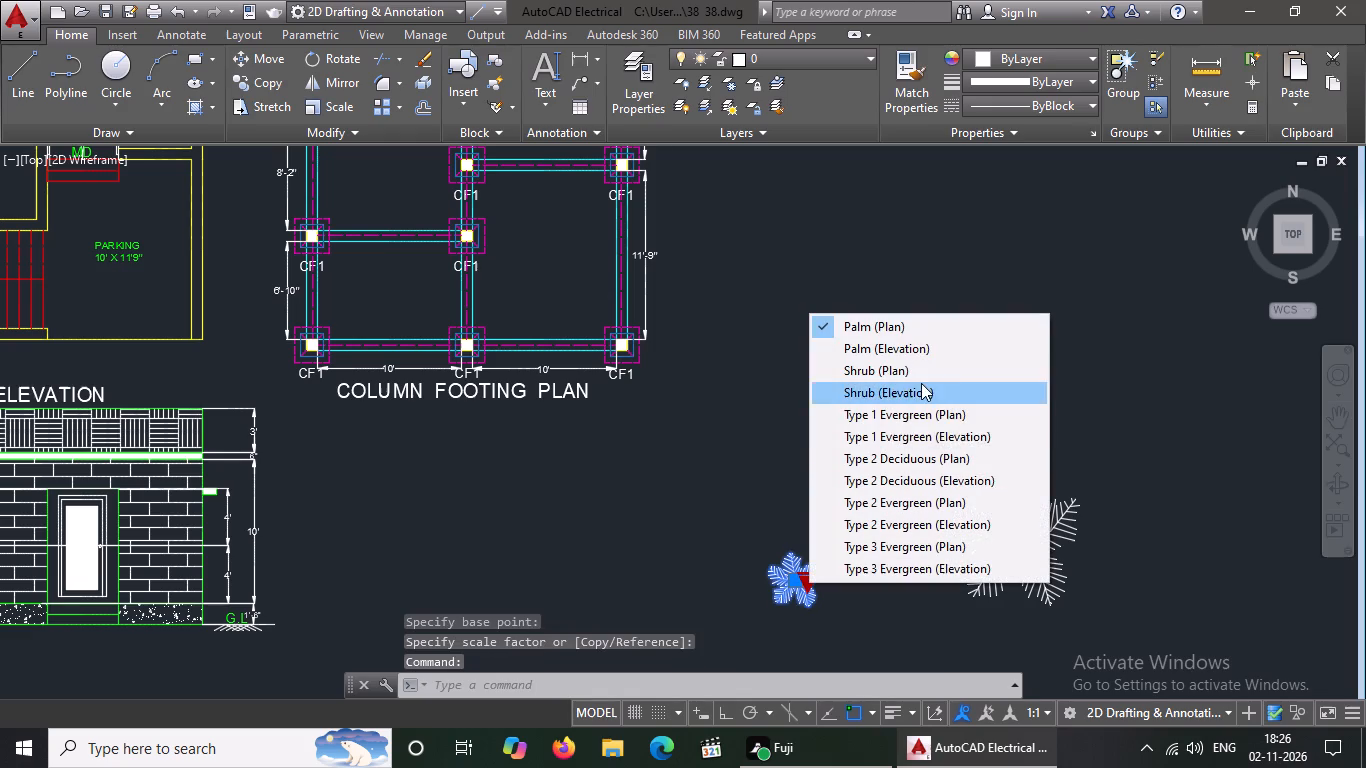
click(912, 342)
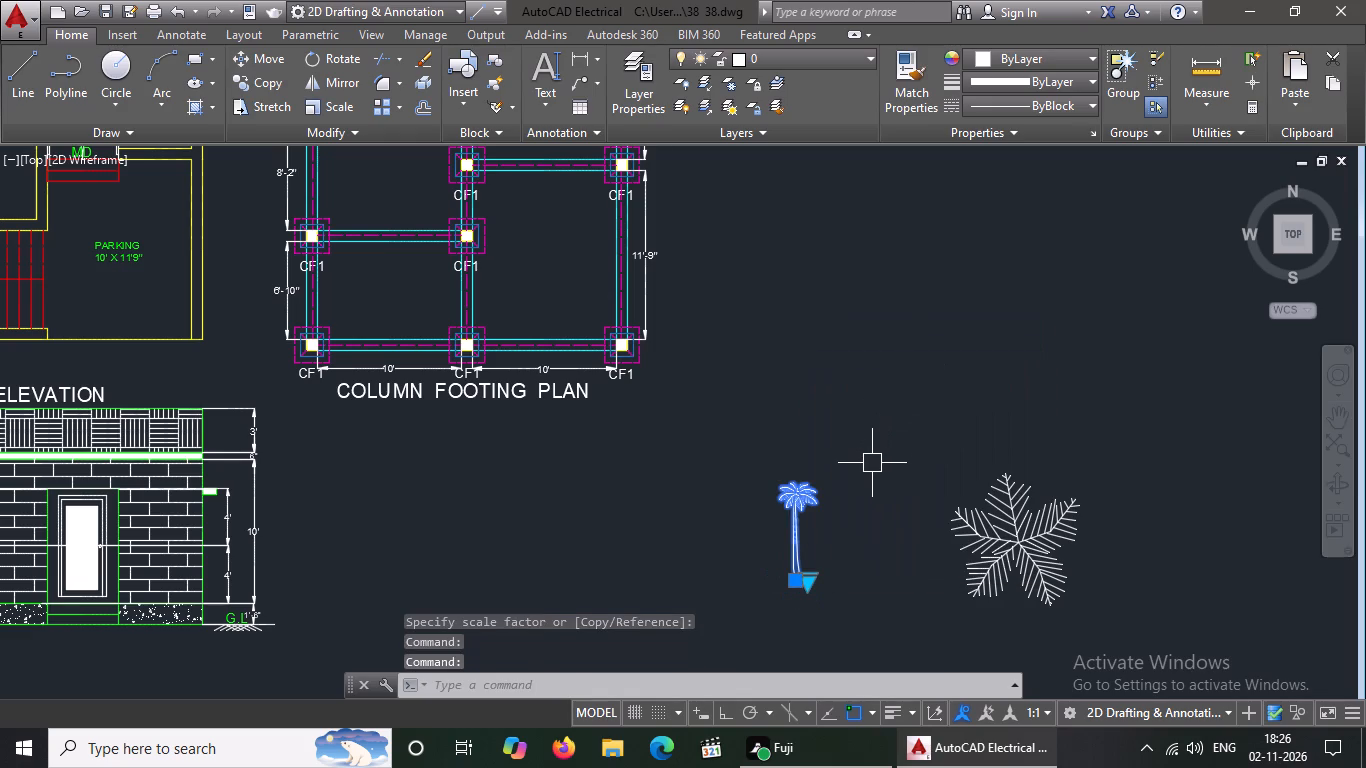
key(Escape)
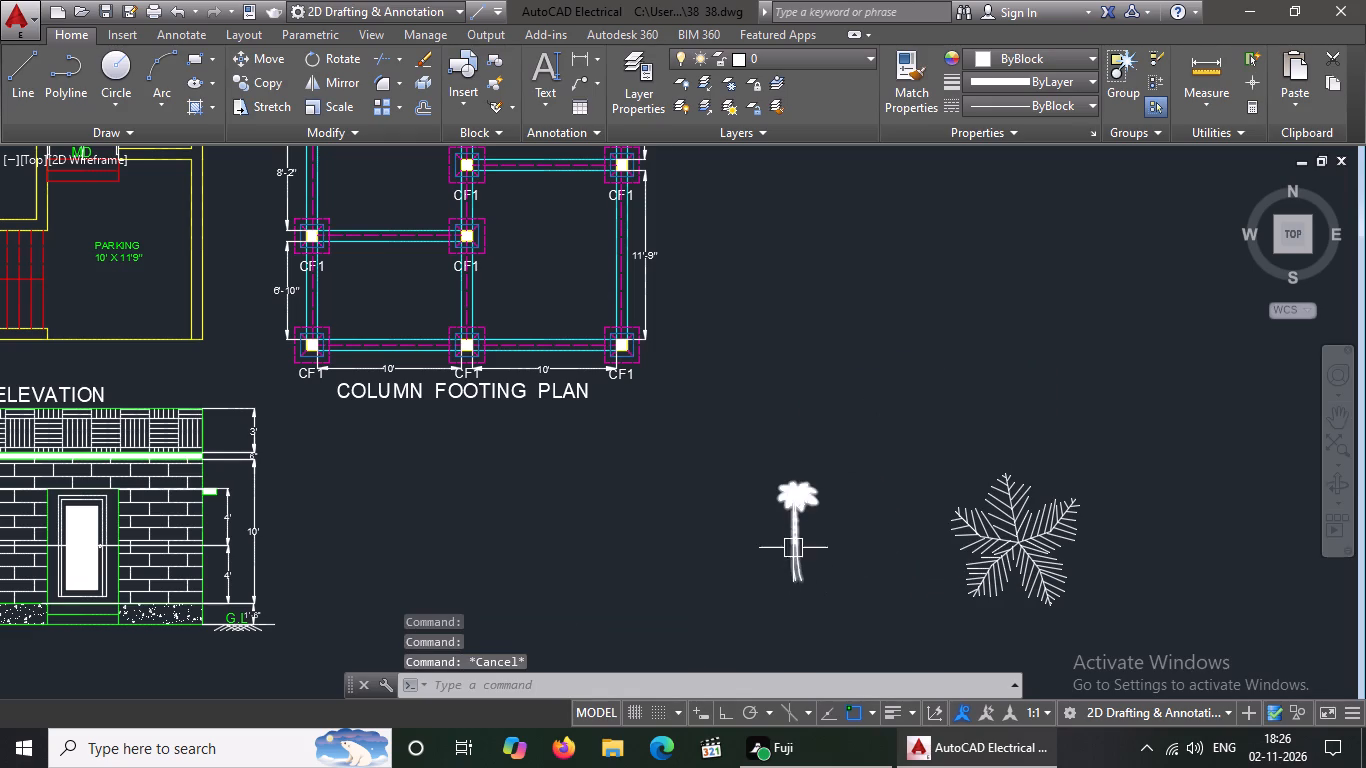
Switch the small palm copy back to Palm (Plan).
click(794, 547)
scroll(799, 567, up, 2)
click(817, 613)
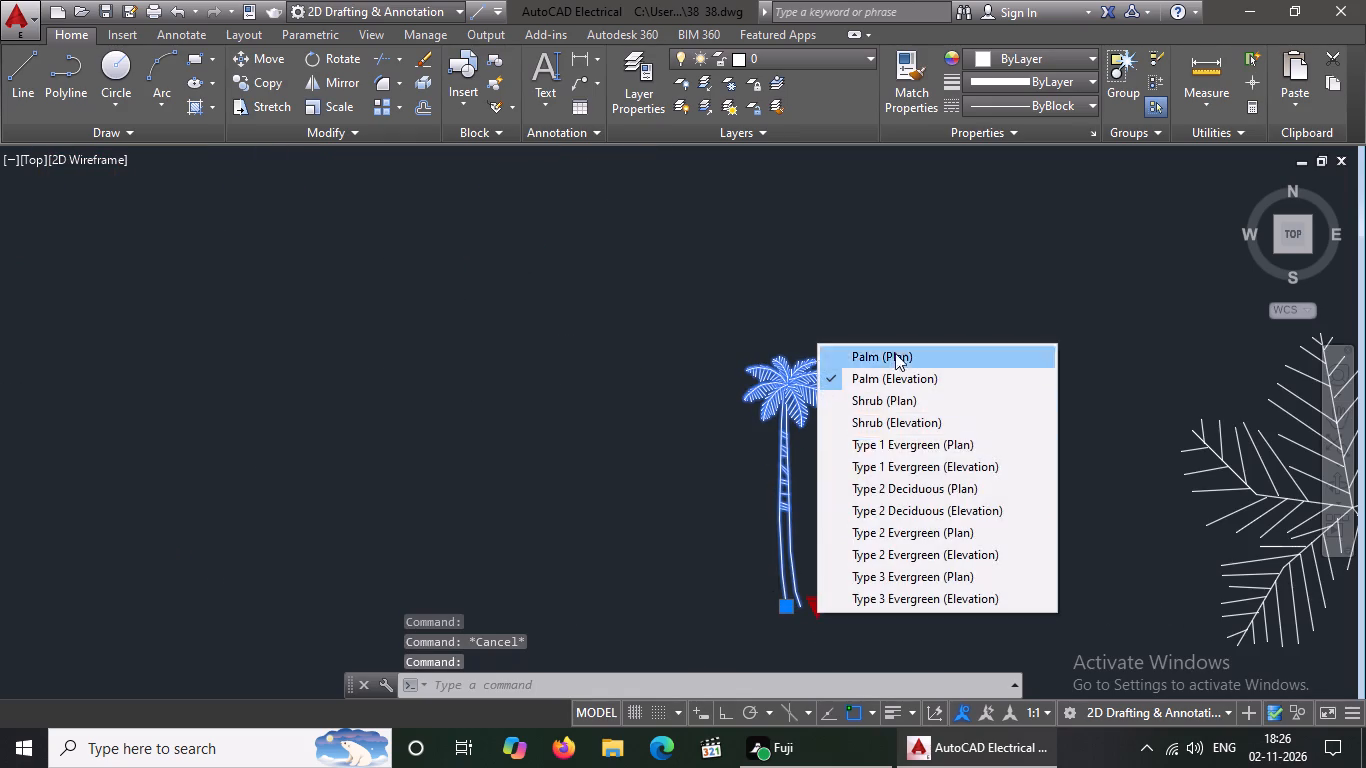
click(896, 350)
Switch the large original palm block from plan view to Palm (Elevation).
scroll(836, 383, down, 3)
click(976, 421)
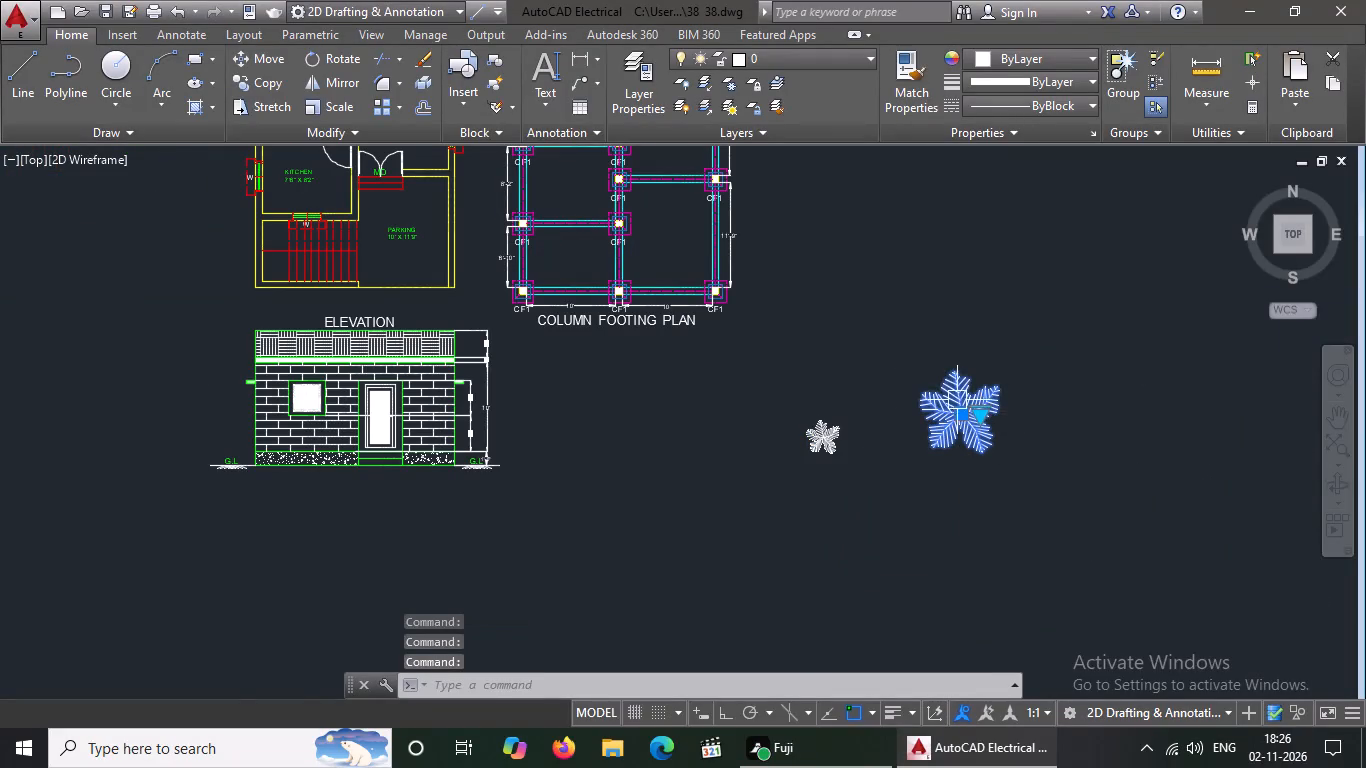
click(983, 420)
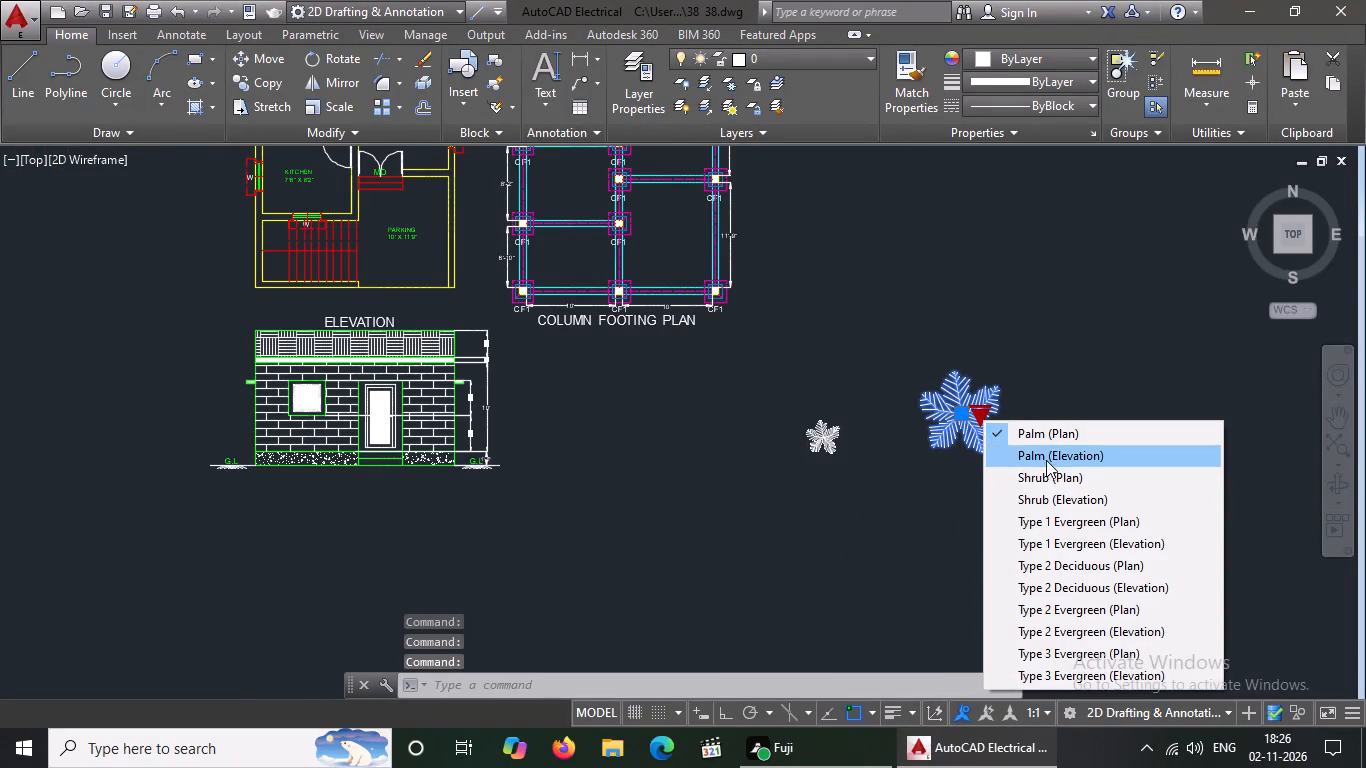
click(1043, 454)
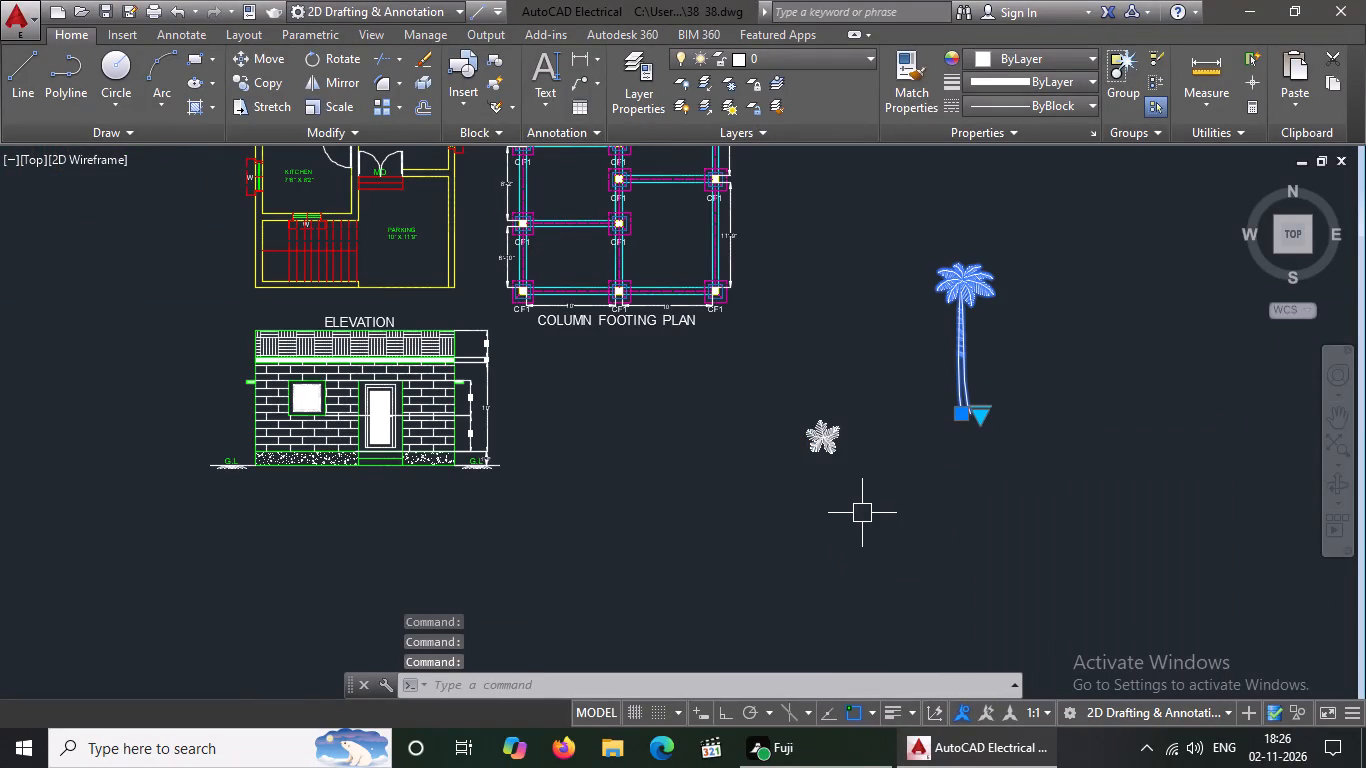
scroll(860, 514, down, 2)
key(Escape)
Move the small plan-view palm to just outside the floor plan's outer wall, beside the red staircase.
scroll(664, 399, up, 2)
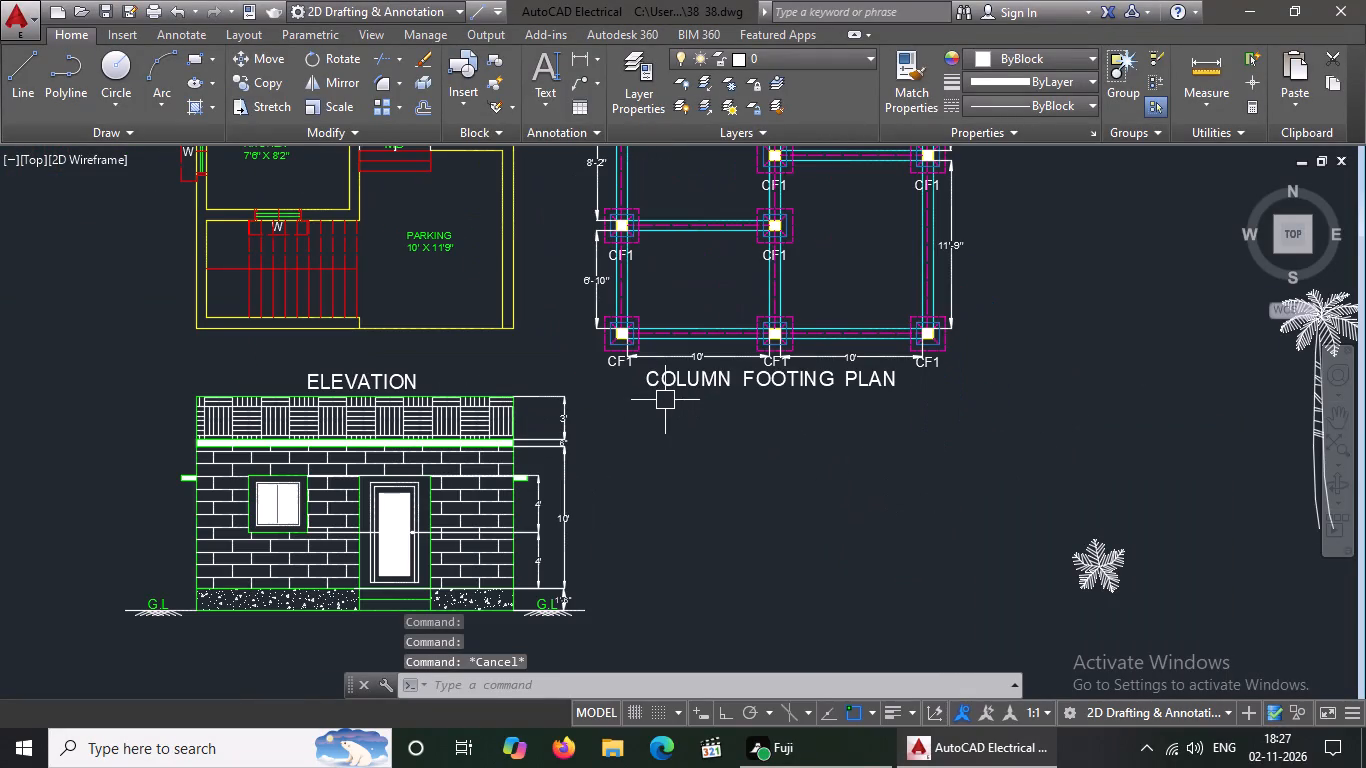
click(1102, 574)
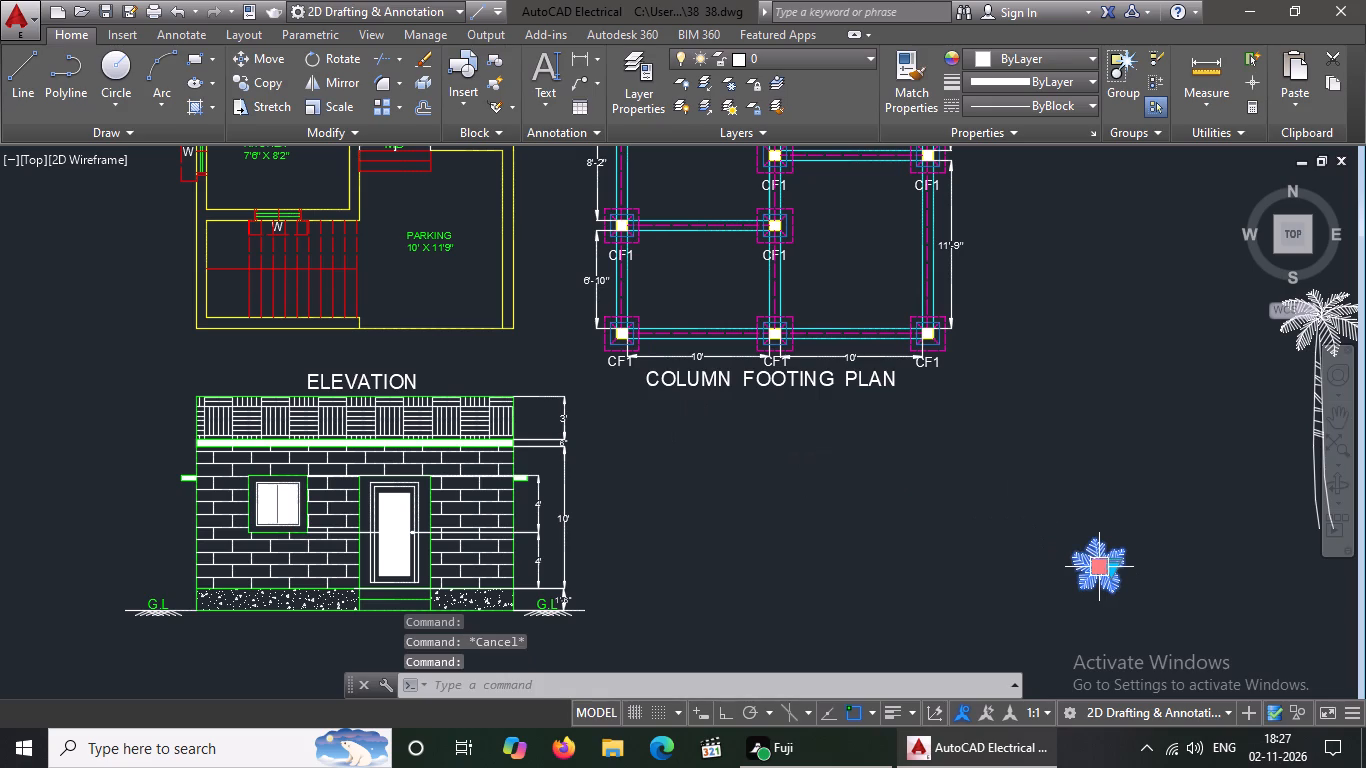
click(1102, 571)
scroll(186, 298, up, 1)
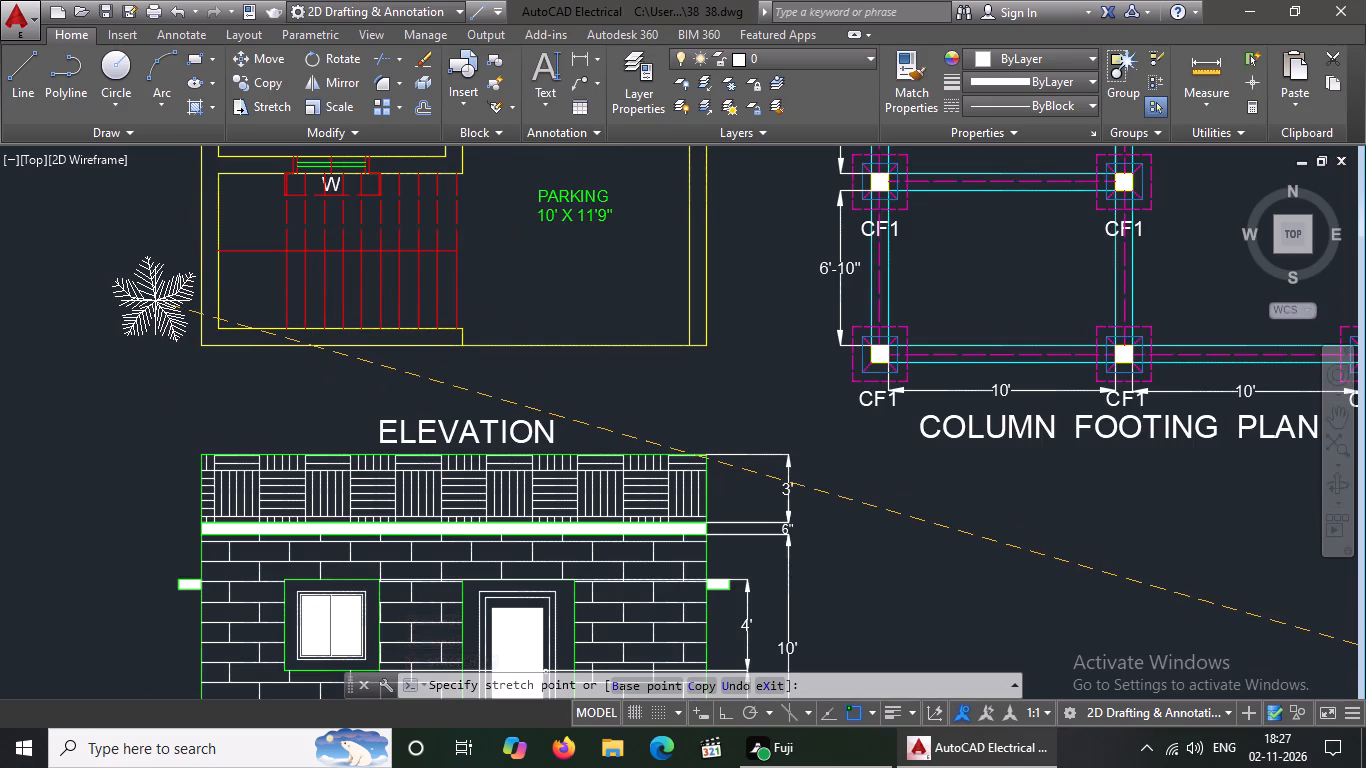
click(156, 297)
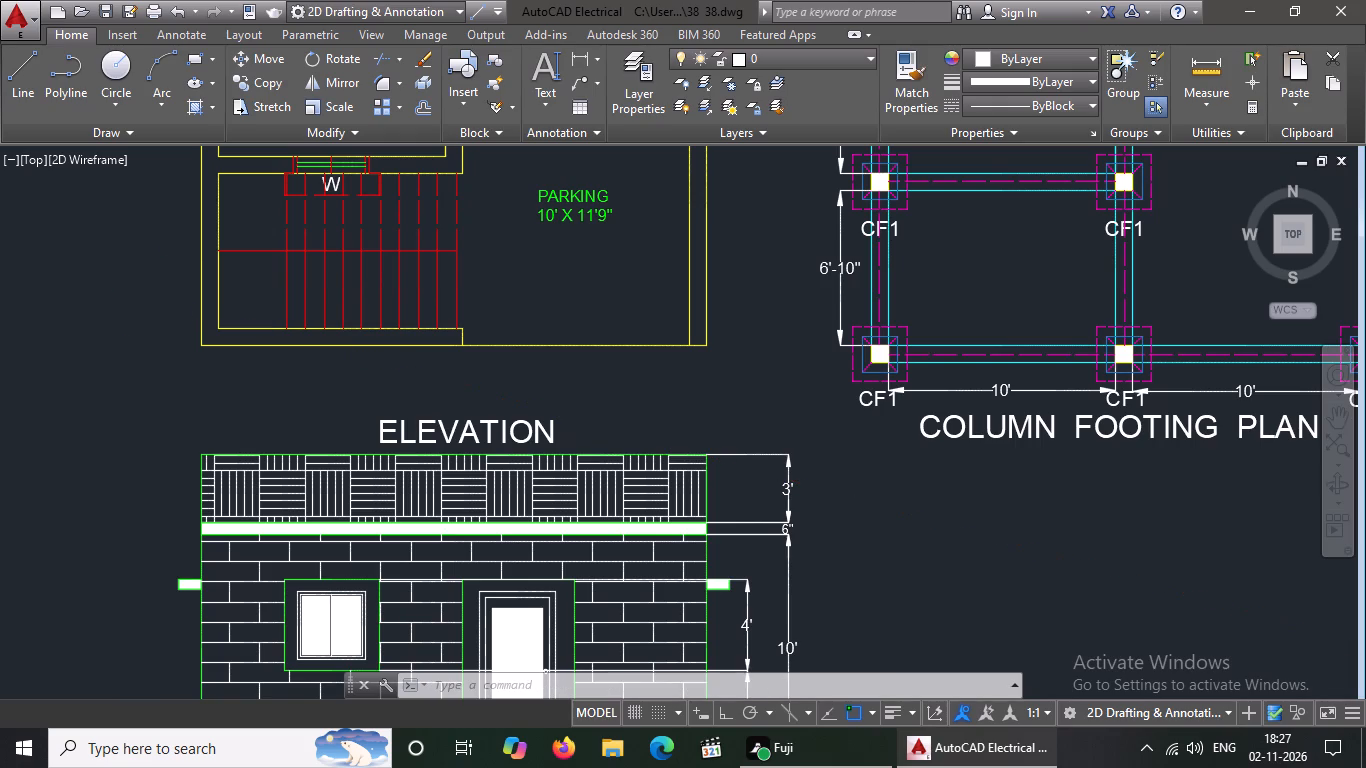
key(Escape)
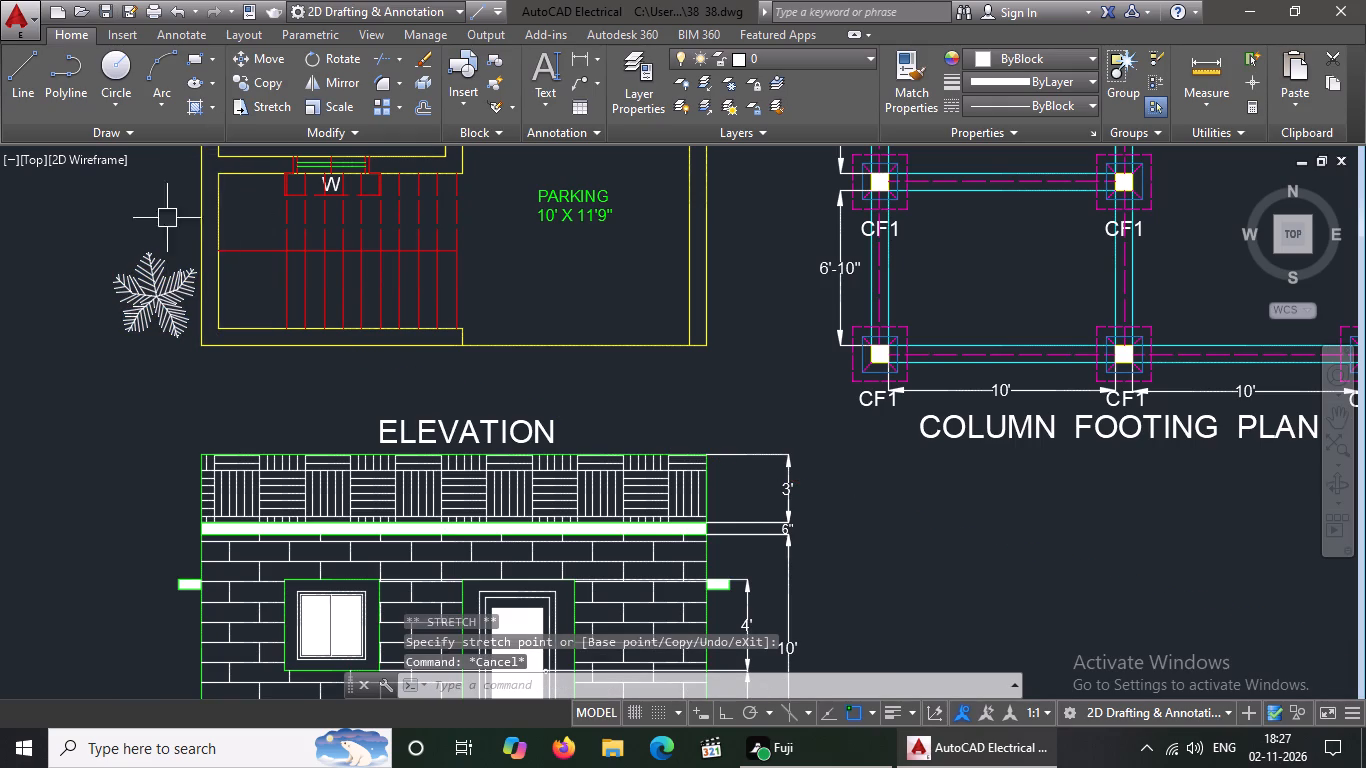
Copy the small plan palm horizontally about 26' with Ortho on, placing it outside the parking wall.
click(128, 284)
click(248, 83)
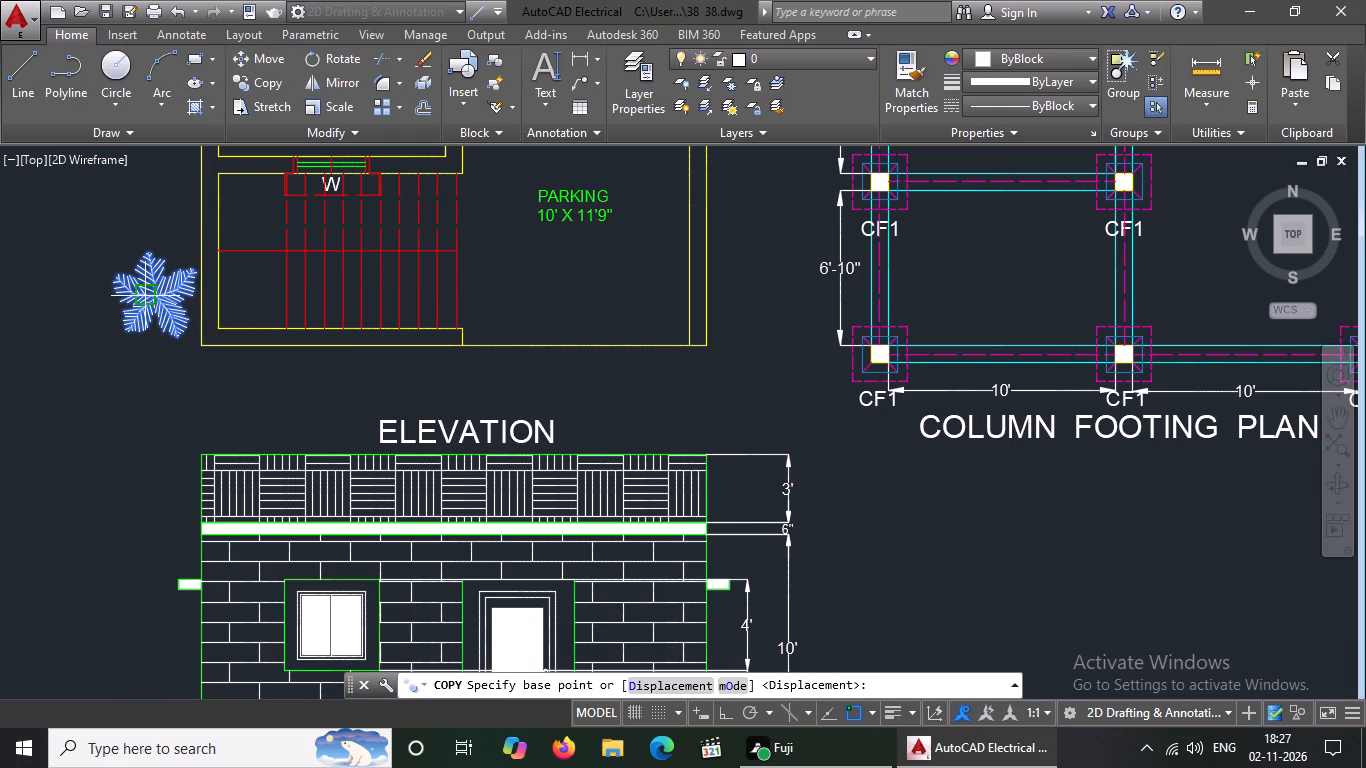
drag(157, 296, 179, 292)
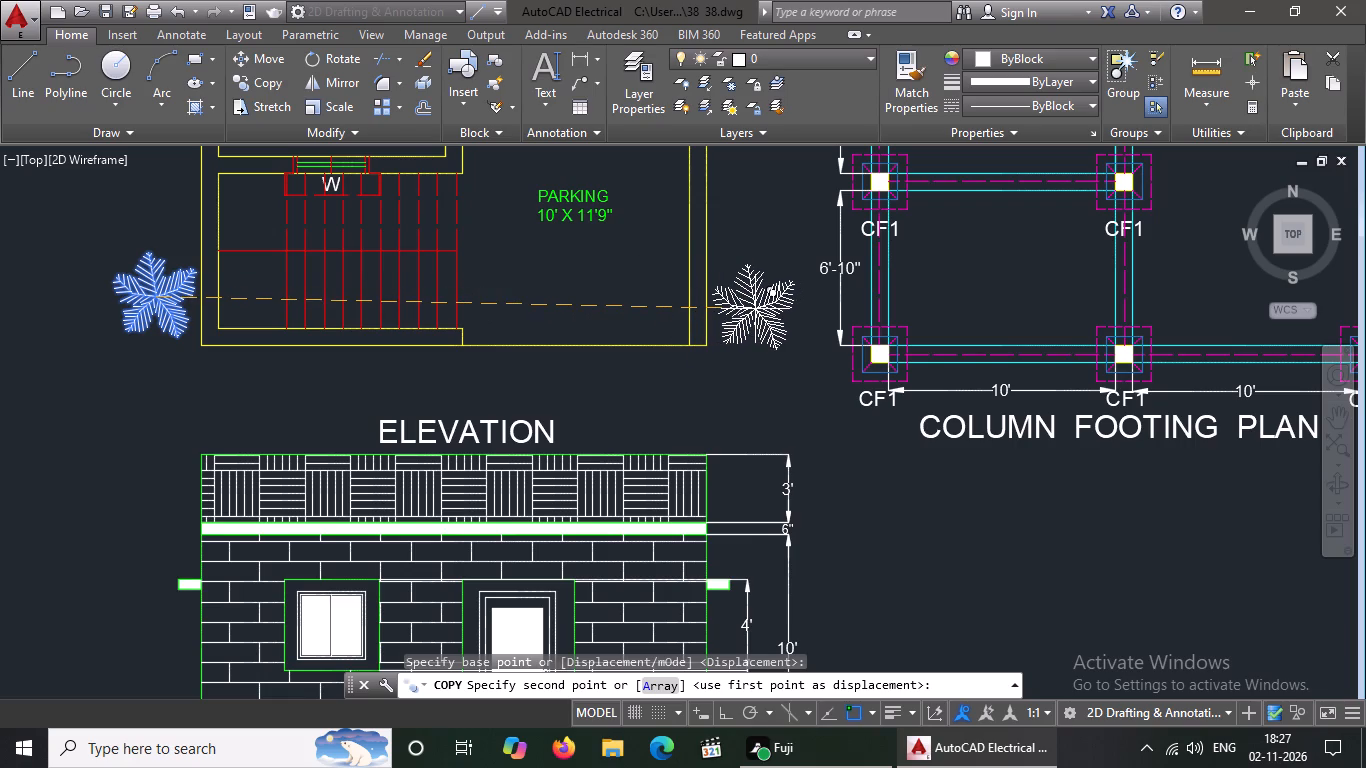
click(720, 712)
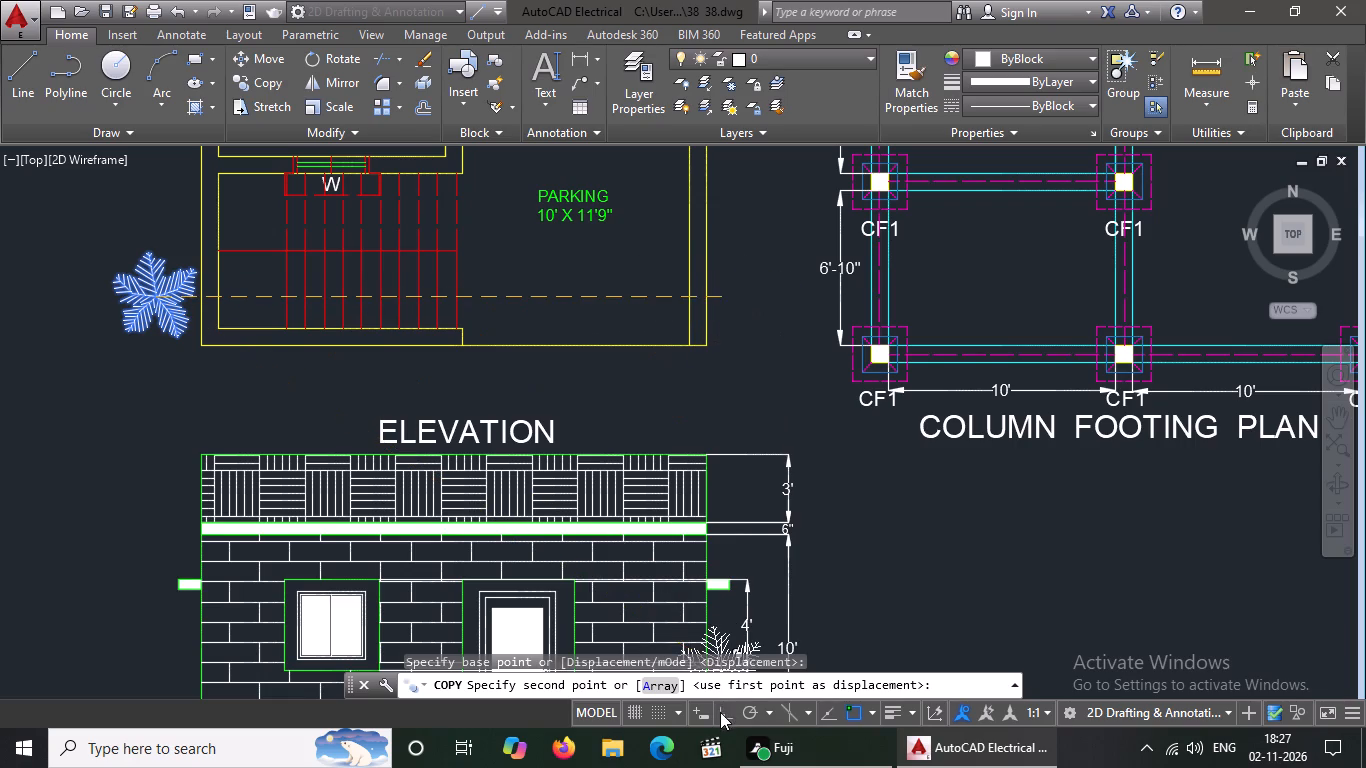
click(752, 342)
key(Escape)
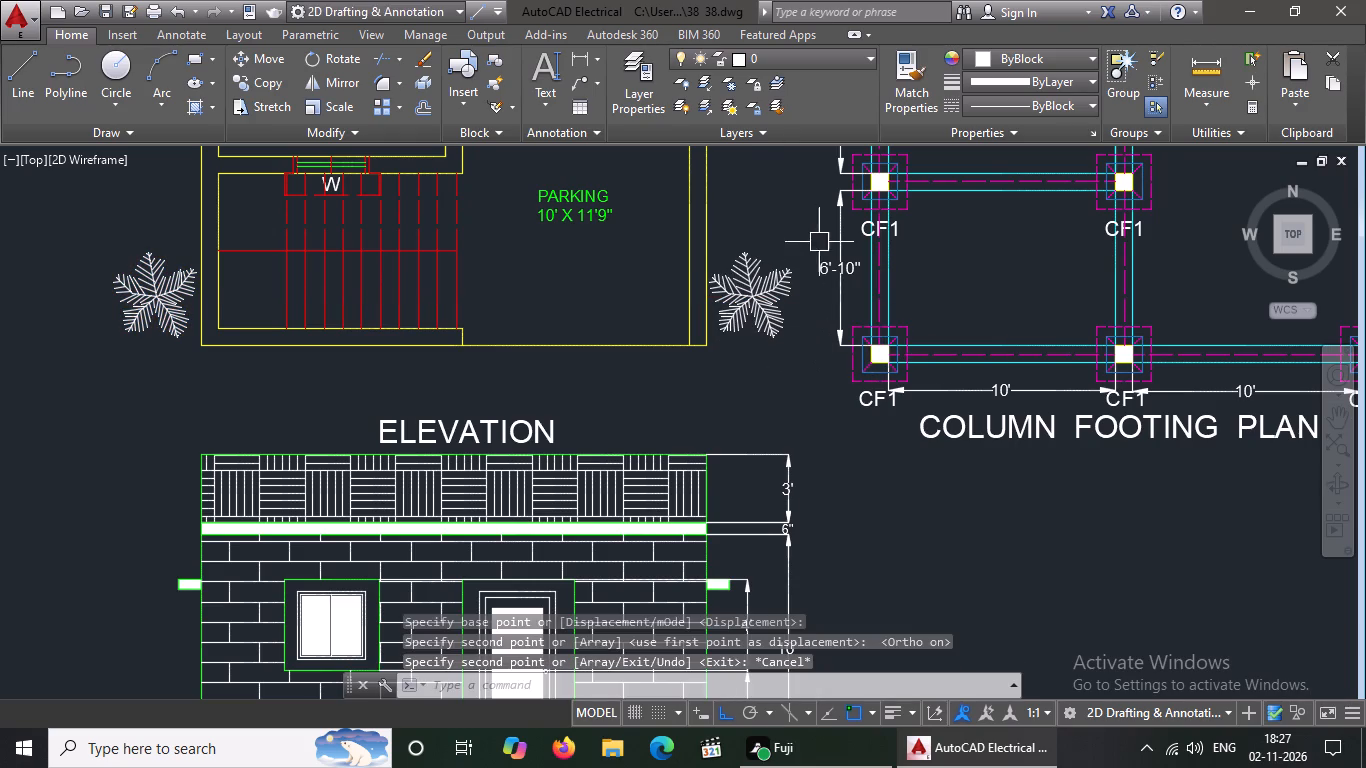
Move the elevation palm, with Ortho off, to the ground line at the window-side end of the house elevation.
scroll(823, 225, down, 1)
scroll(721, 310, down, 2)
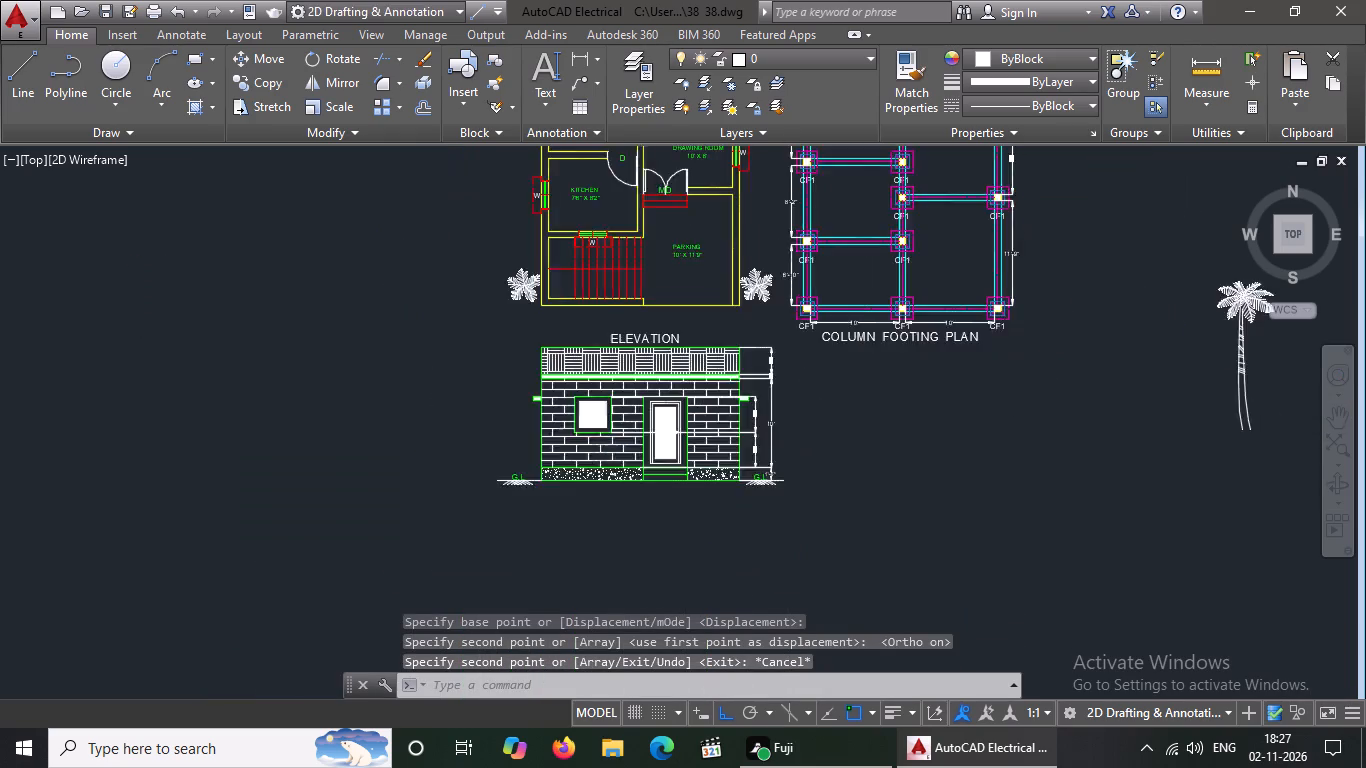
scroll(1081, 339, up, 1)
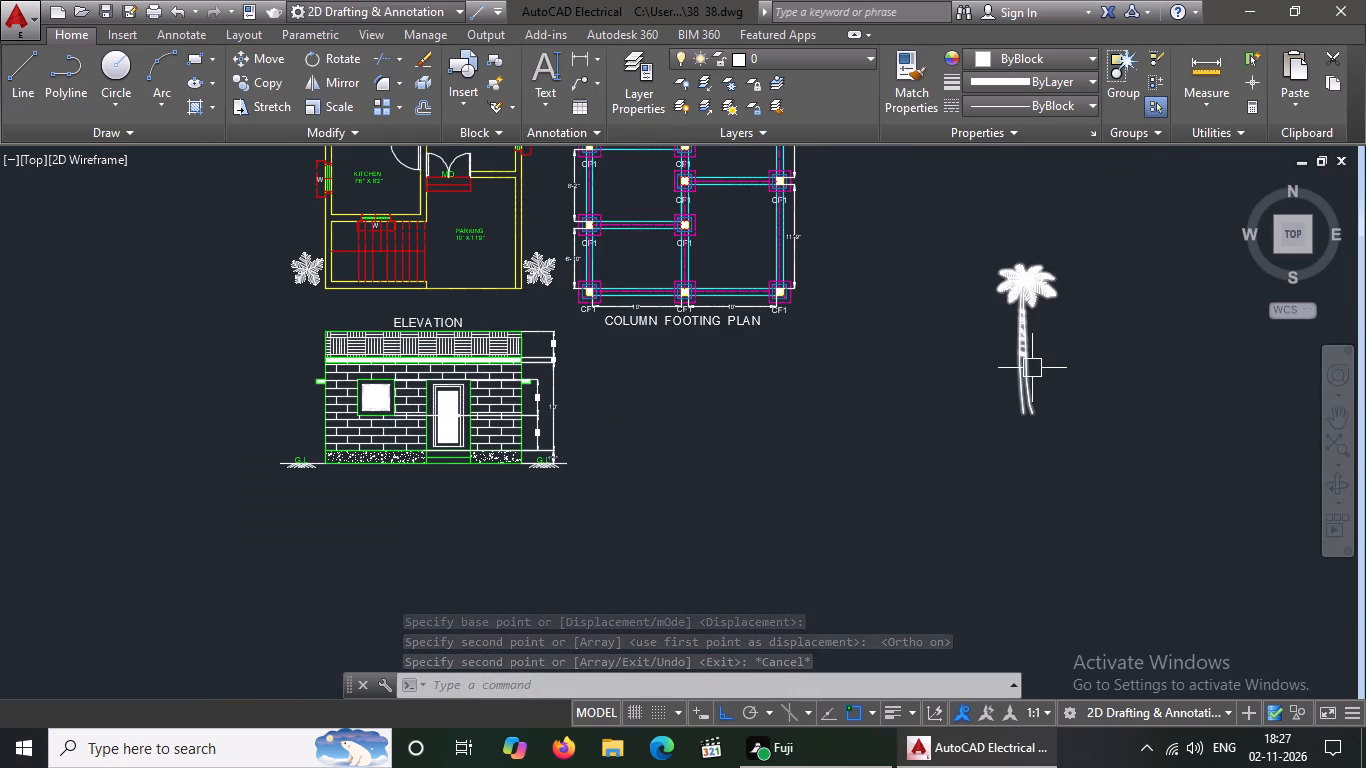
scroll(601, 289, up, 2)
scroll(694, 287, down, 2)
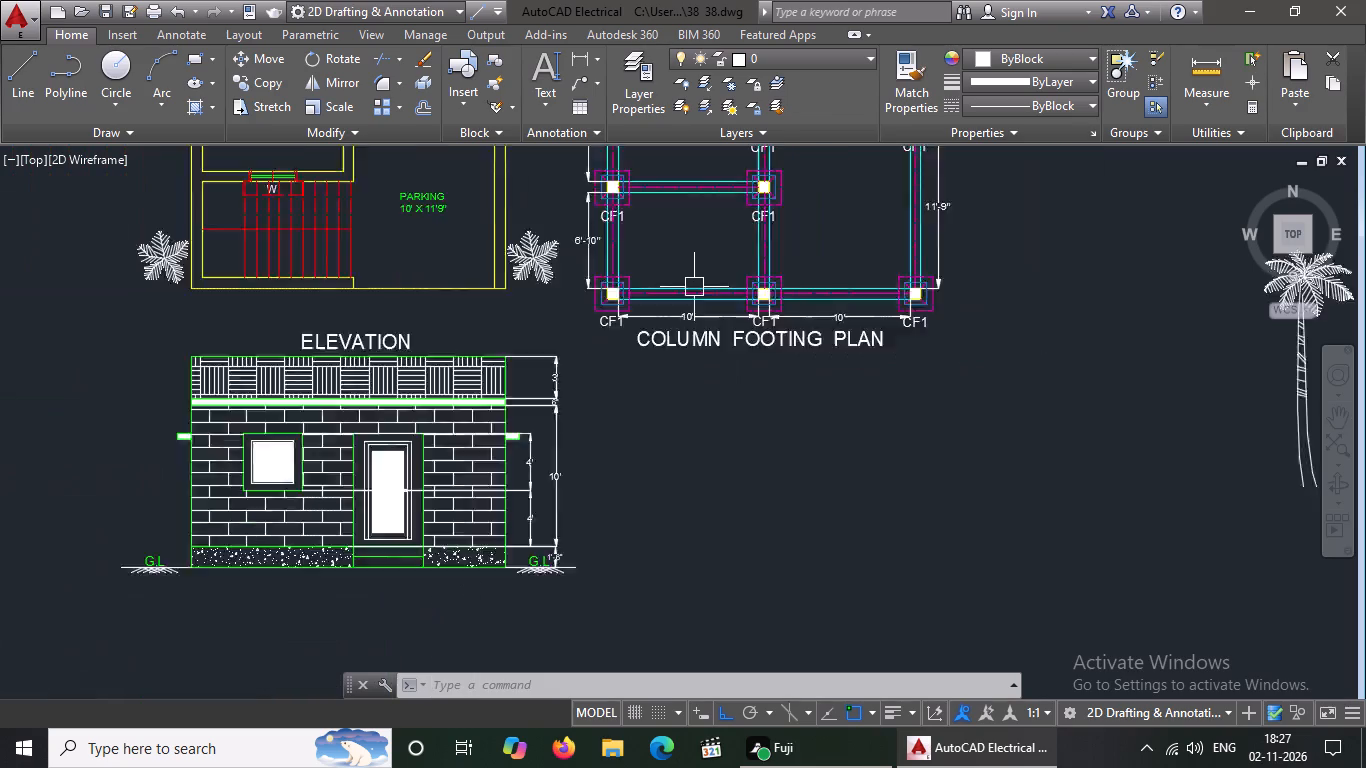
scroll(694, 287, down, 1)
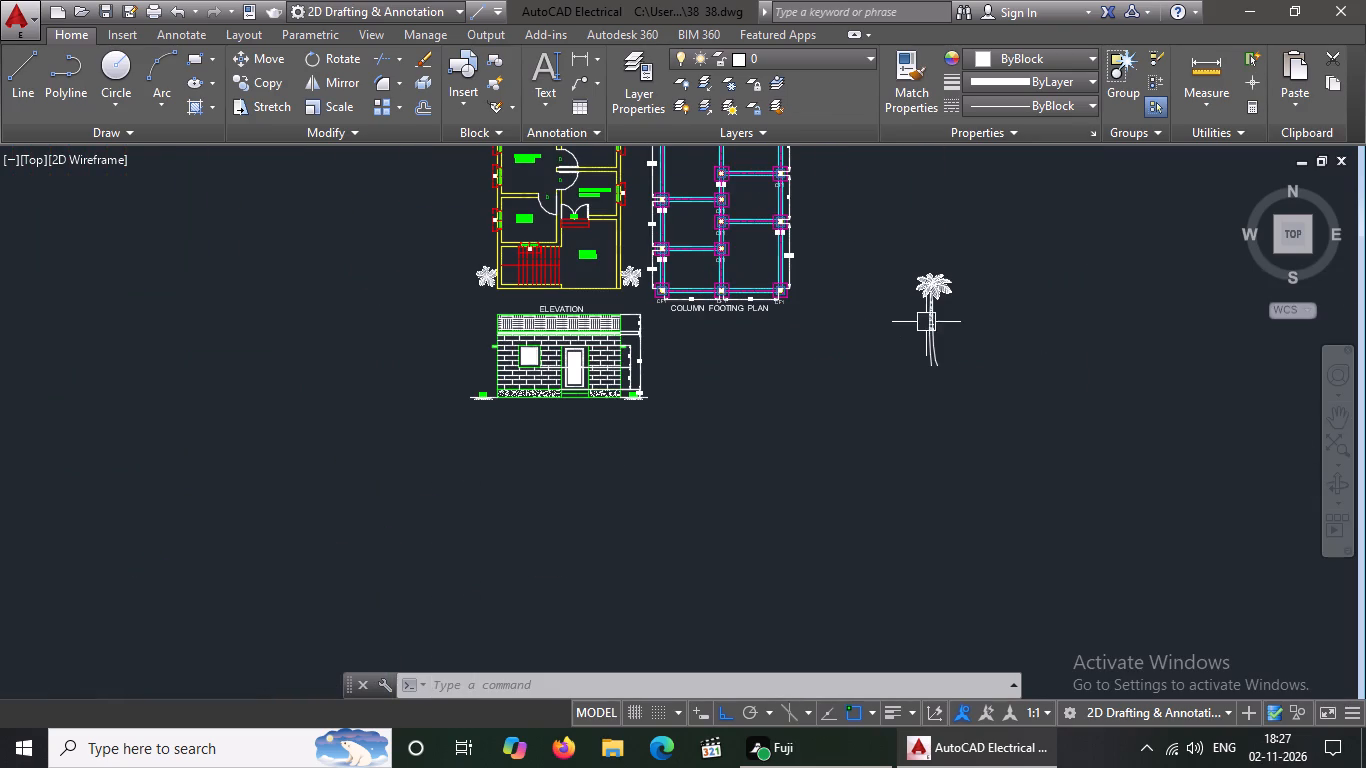
click(936, 333)
click(270, 61)
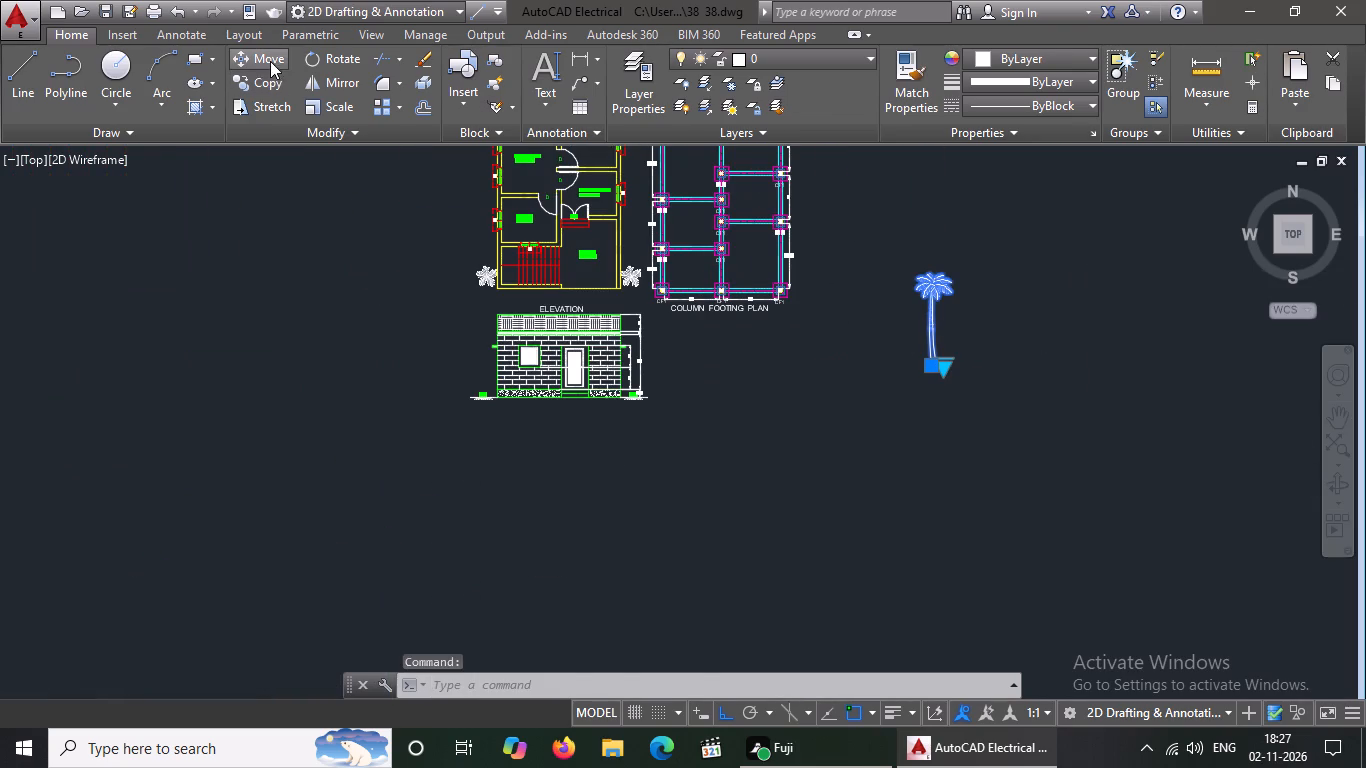
click(934, 363)
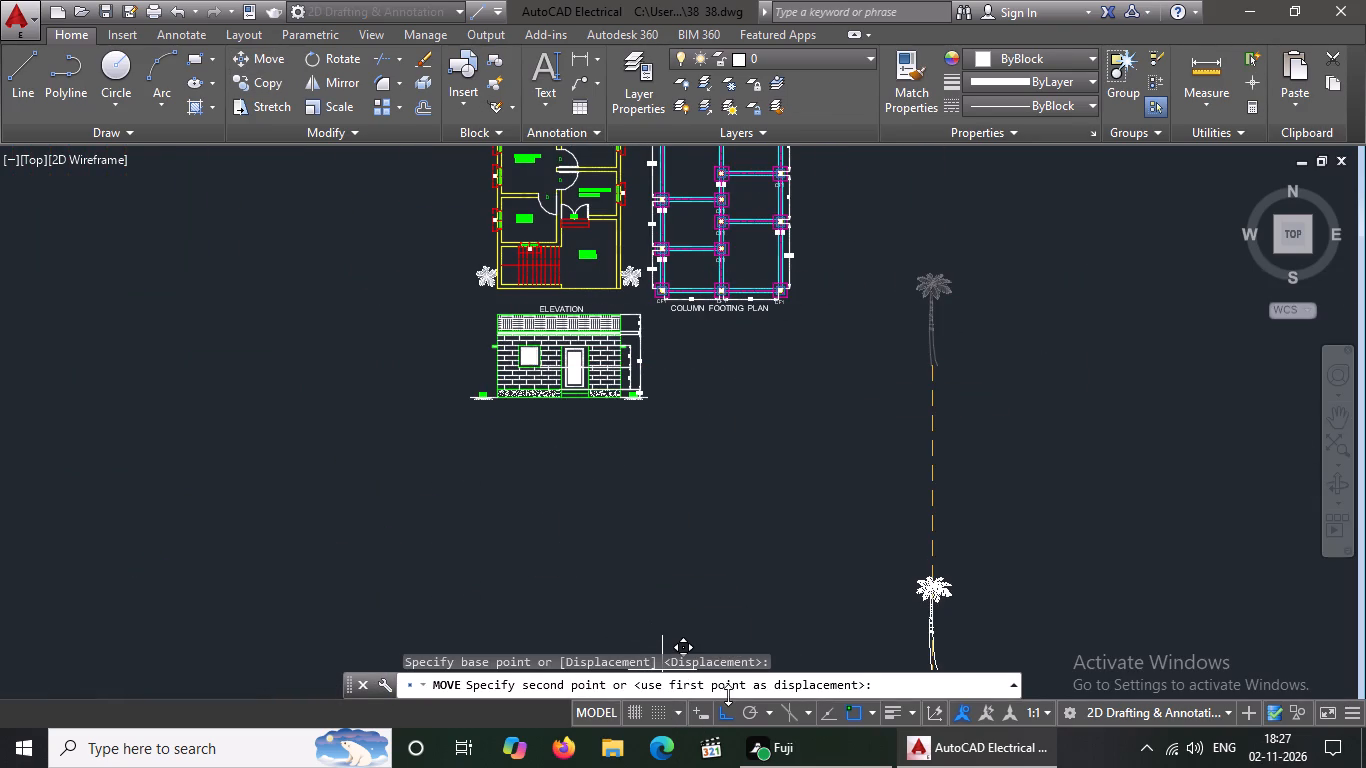
click(726, 714)
scroll(545, 432, up, 2)
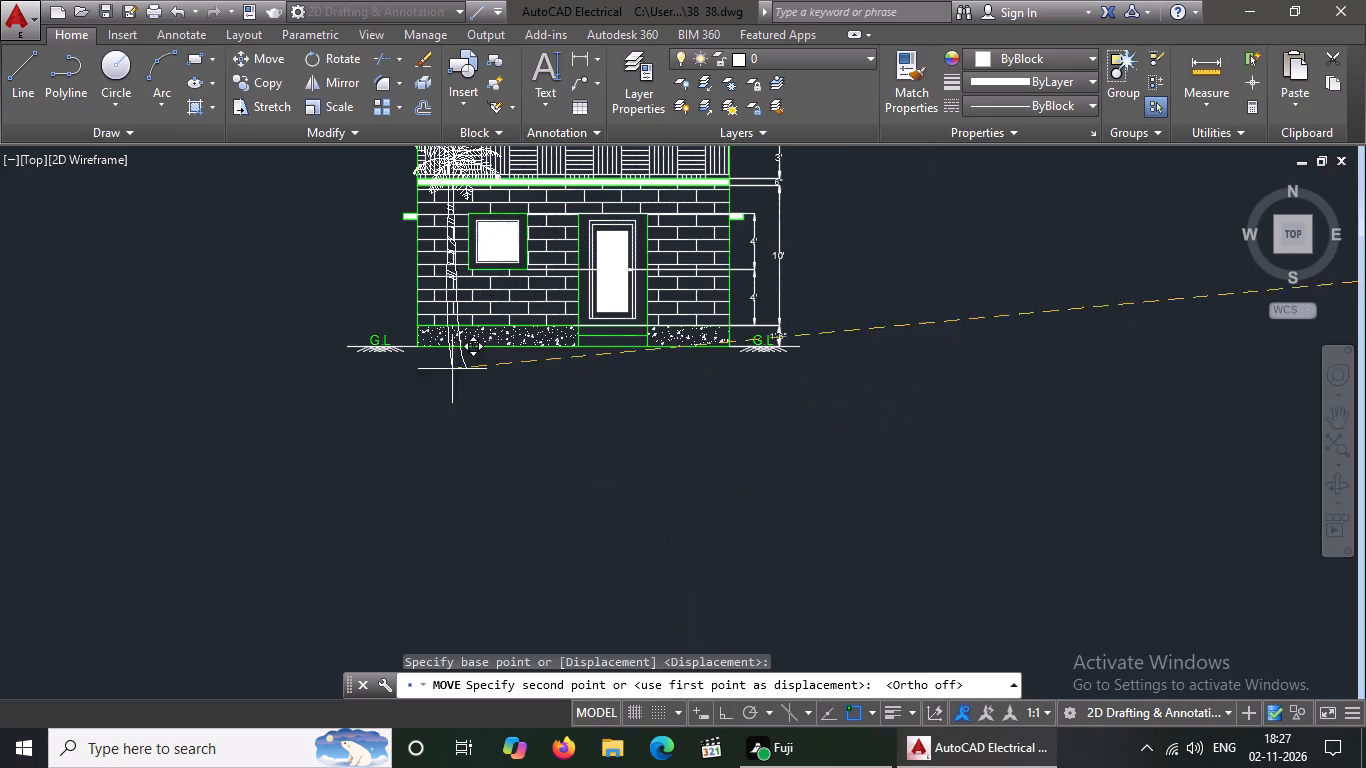
scroll(371, 344, up, 4)
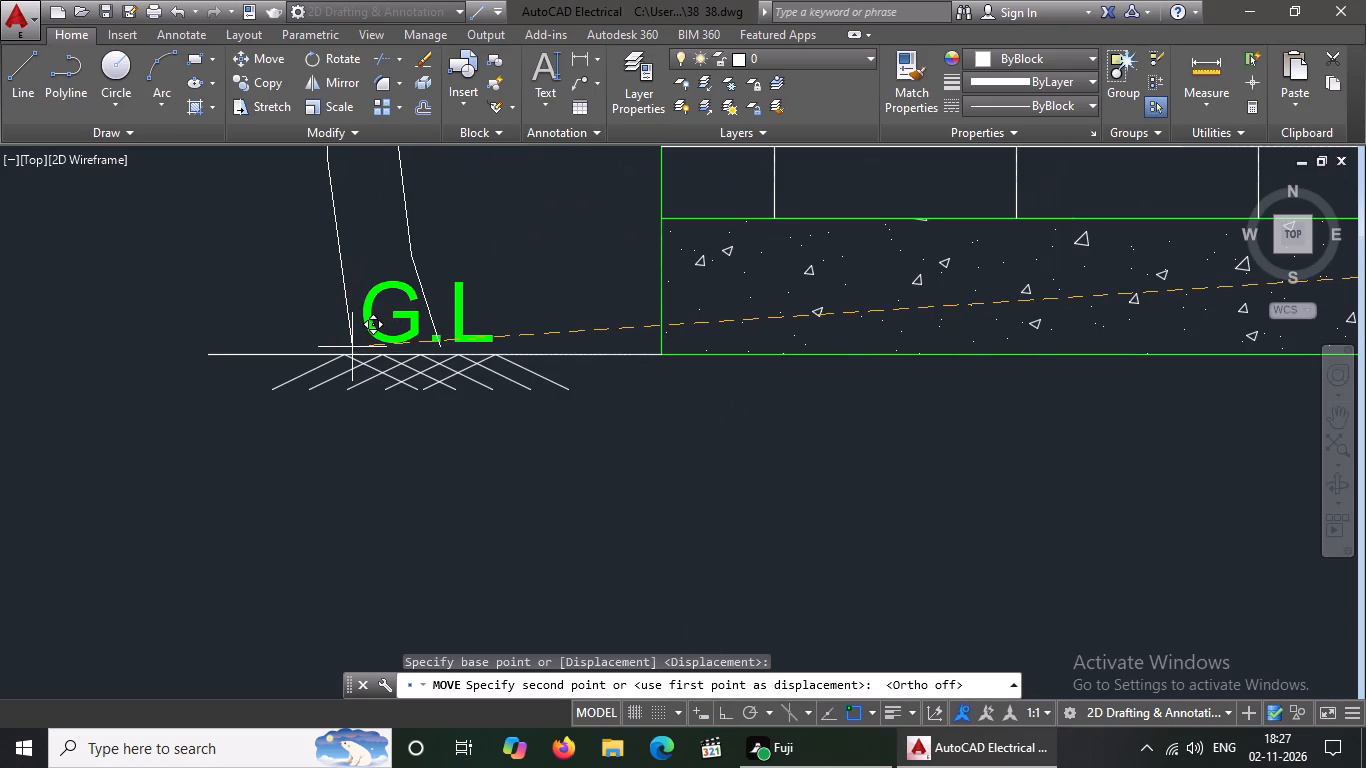
scroll(318, 353, down, 6)
scroll(322, 351, up, 2)
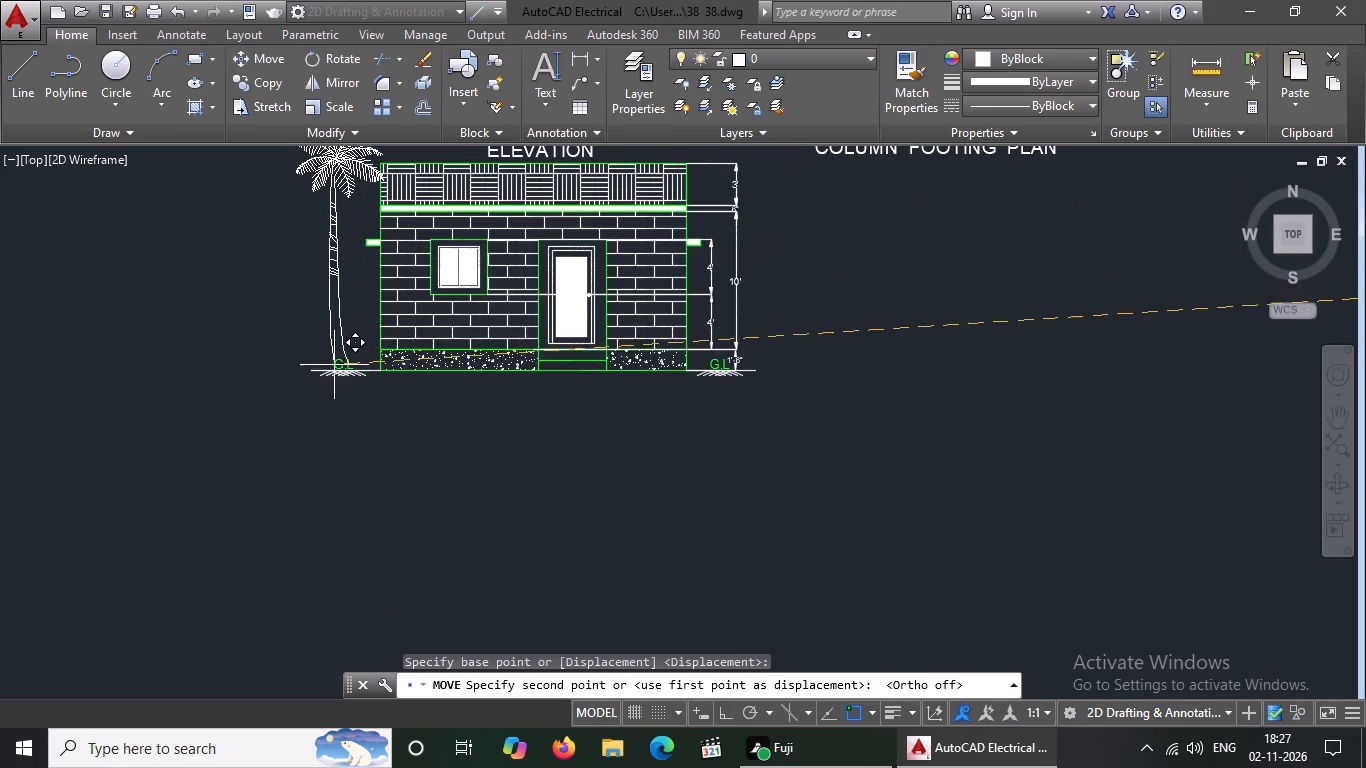
scroll(332, 372, up, 3)
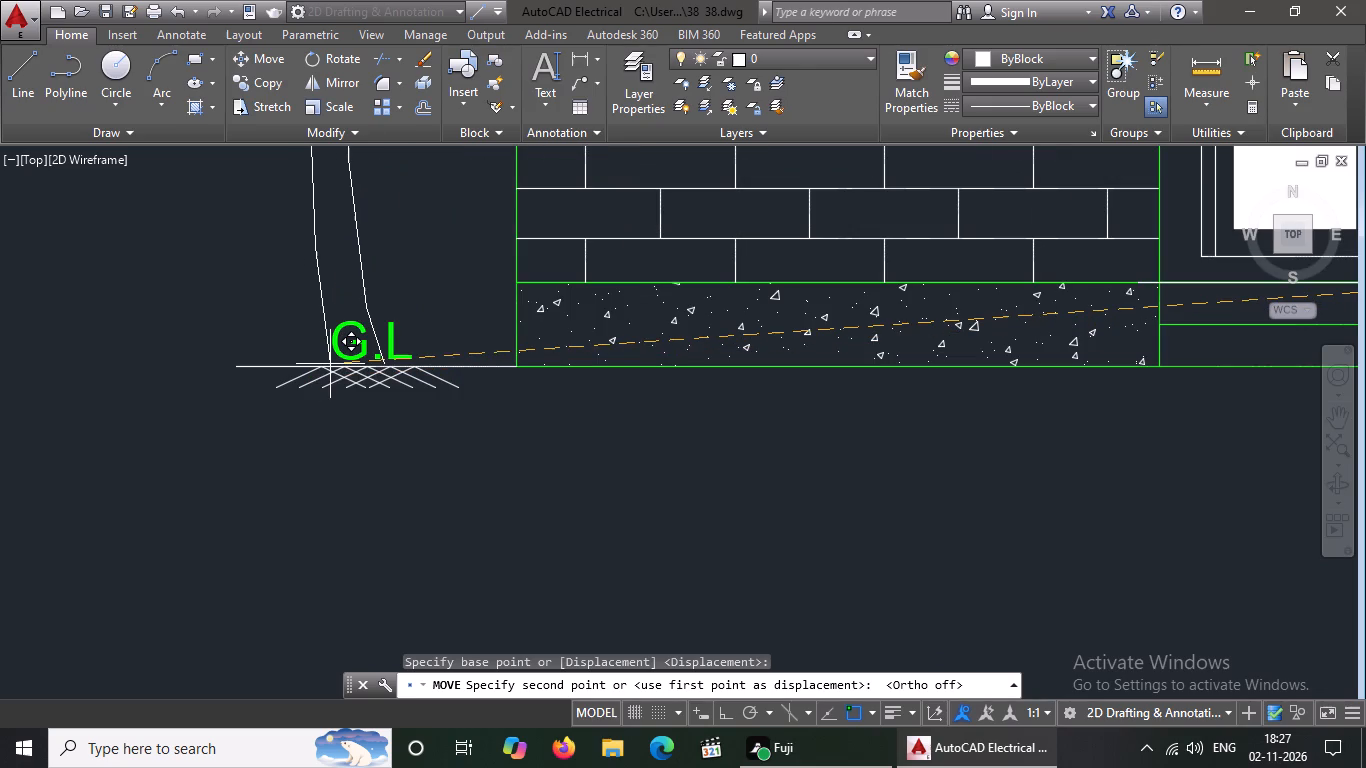
click(330, 364)
key(Escape)
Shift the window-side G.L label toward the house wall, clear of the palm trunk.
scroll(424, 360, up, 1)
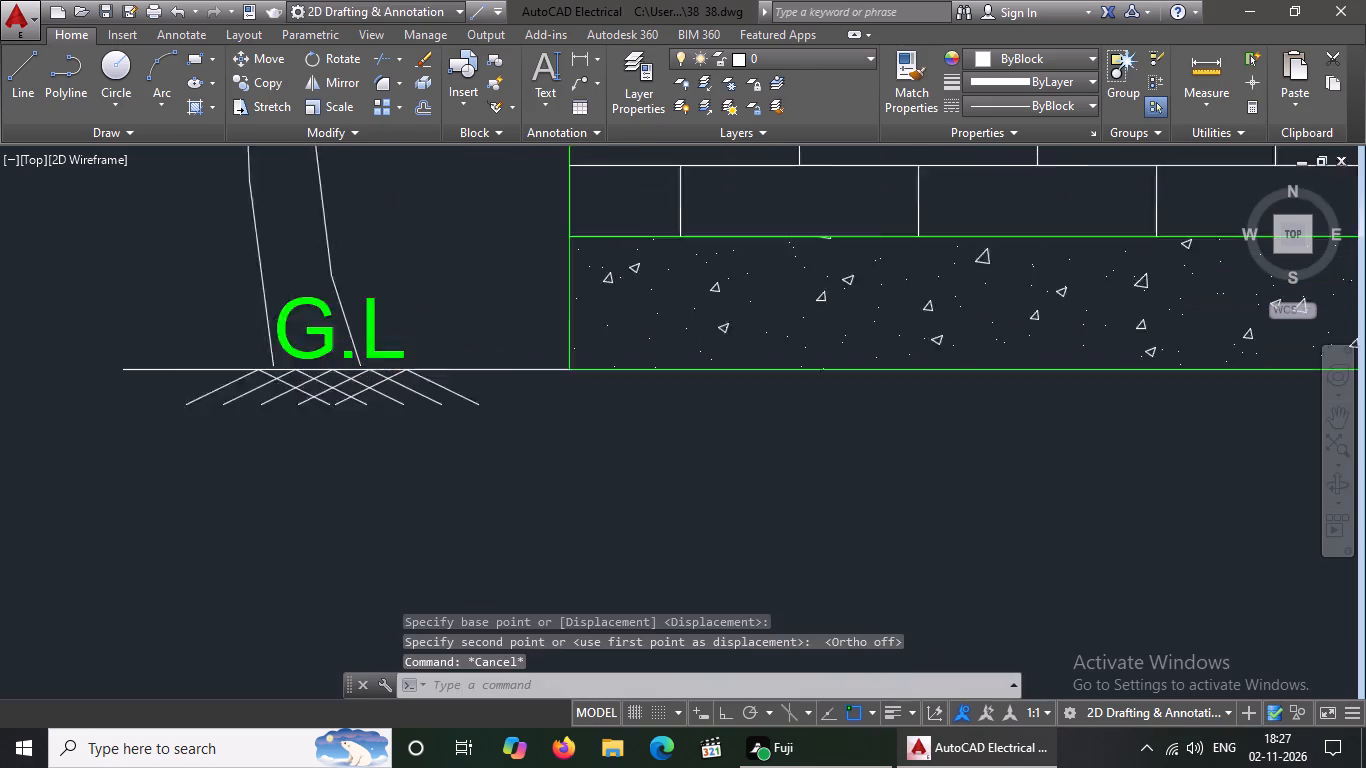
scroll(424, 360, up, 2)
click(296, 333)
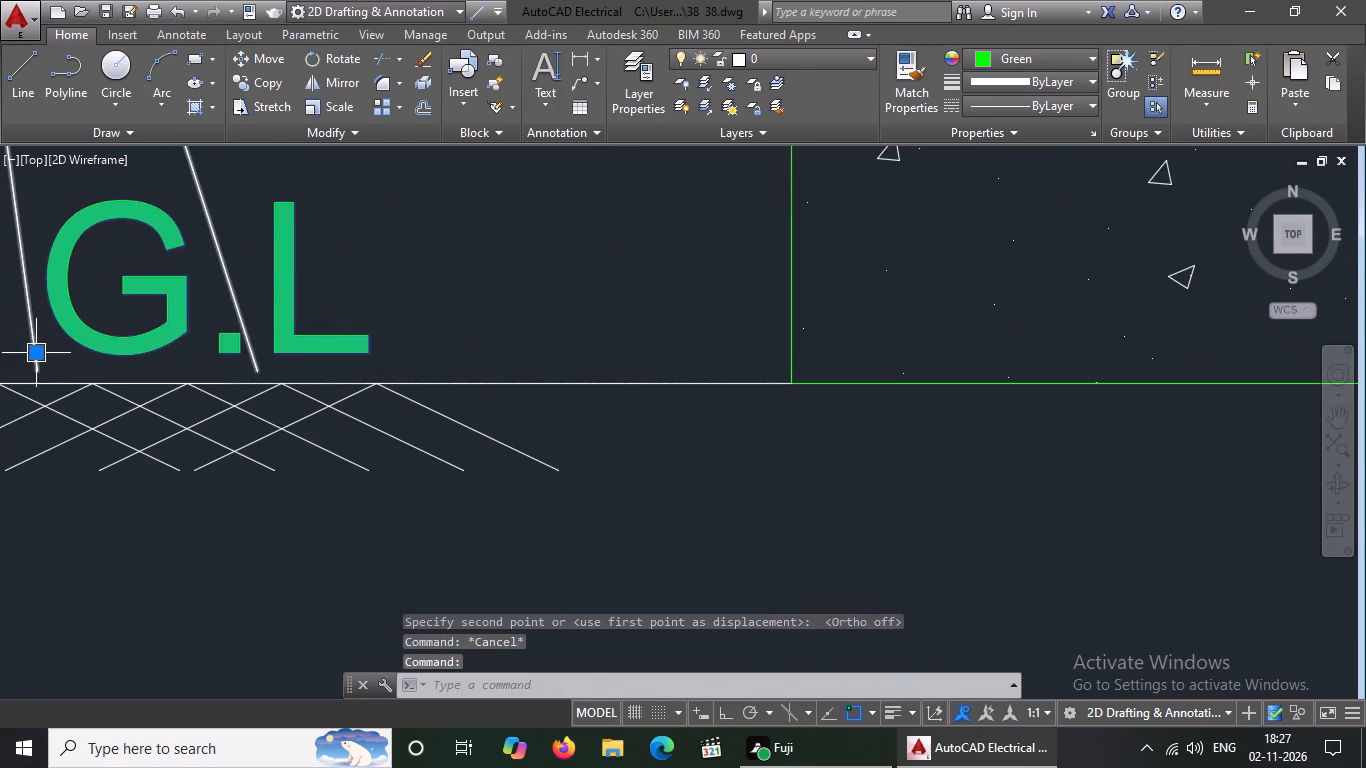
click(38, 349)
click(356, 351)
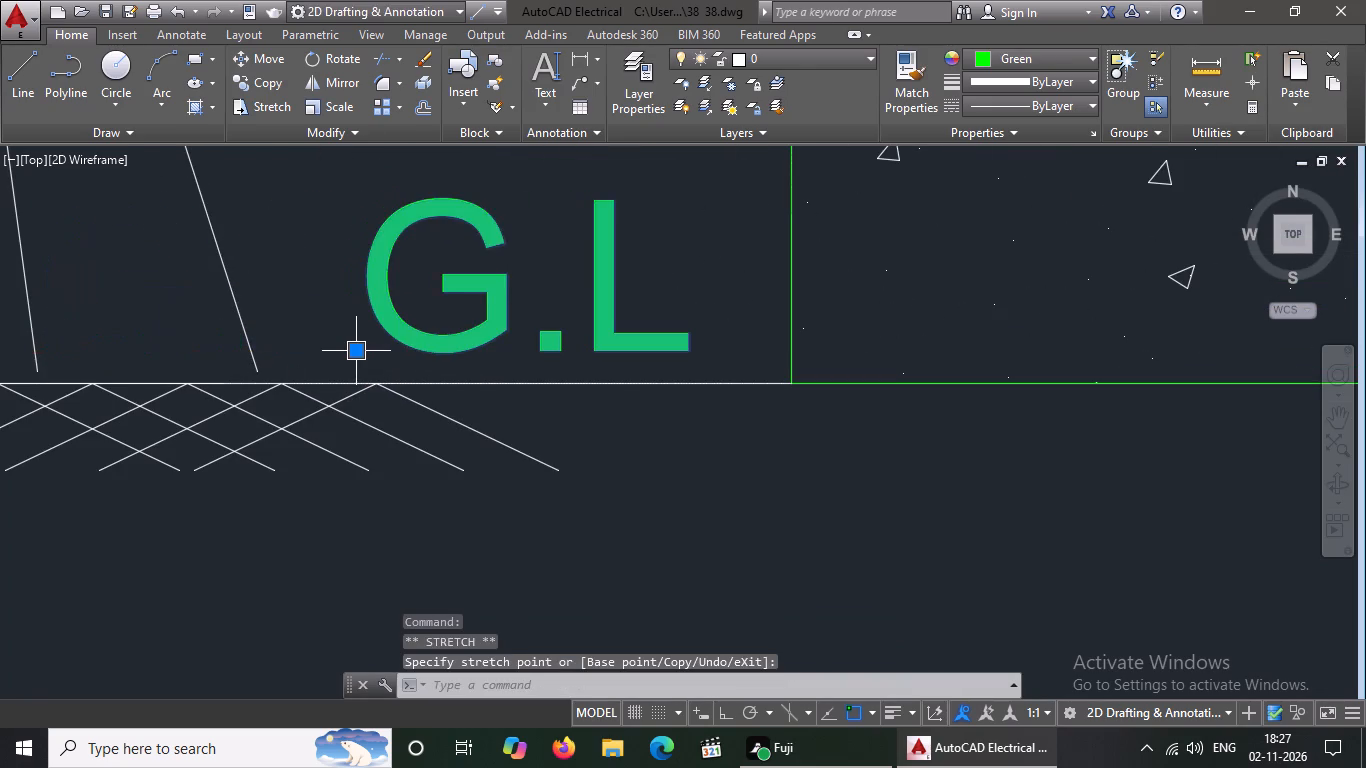
Reposition the elevation palm slightly closer to the house, with its trunk base exactly on the ground line.
scroll(358, 350, down, 1)
click(291, 343)
click(162, 366)
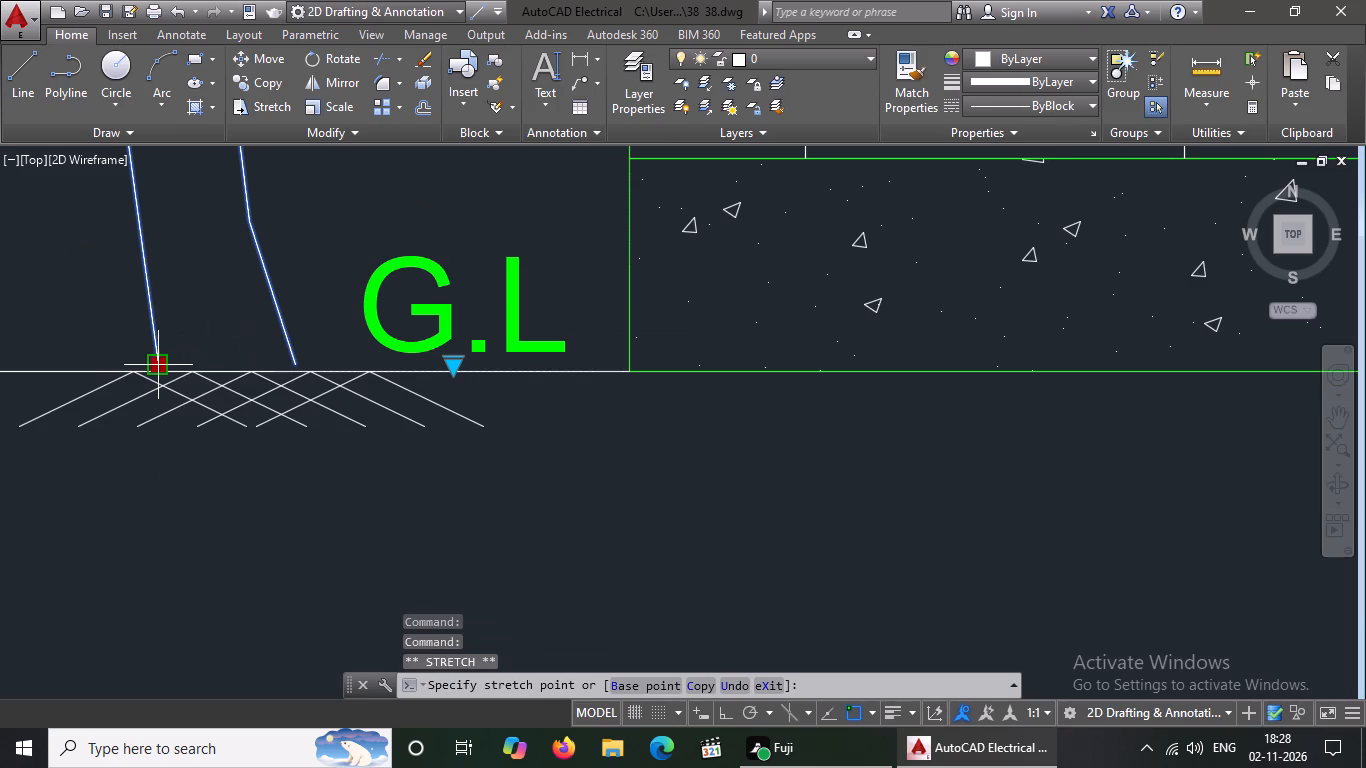
scroll(162, 382, up, 2)
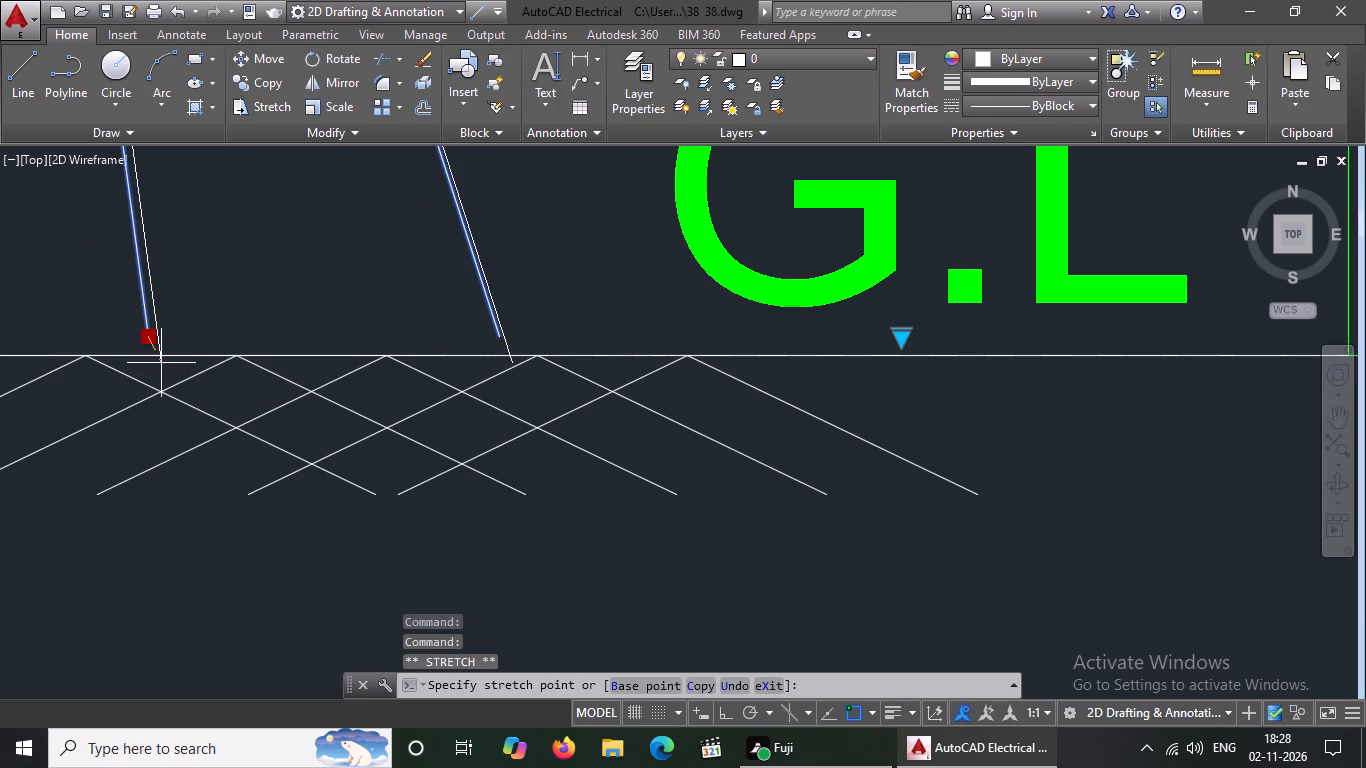
click(164, 356)
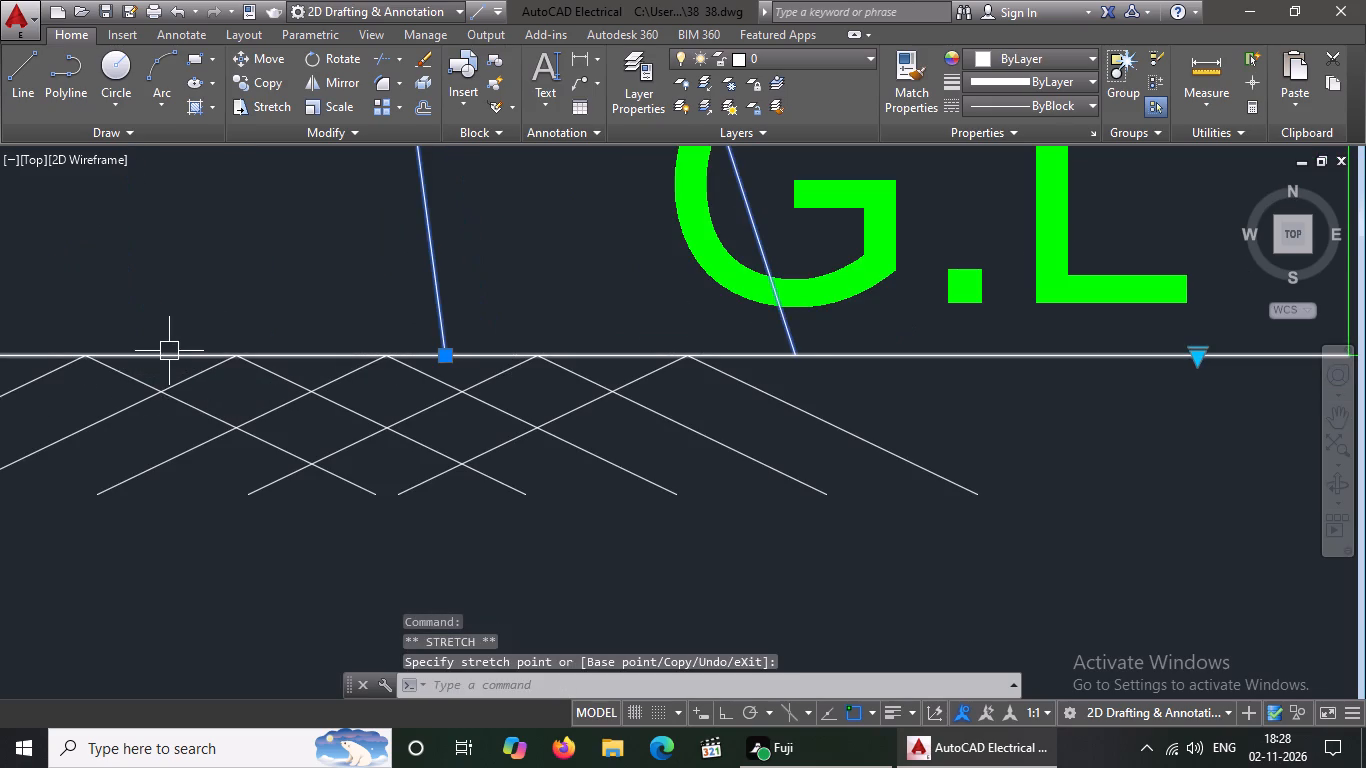
scroll(169, 351, down, 8)
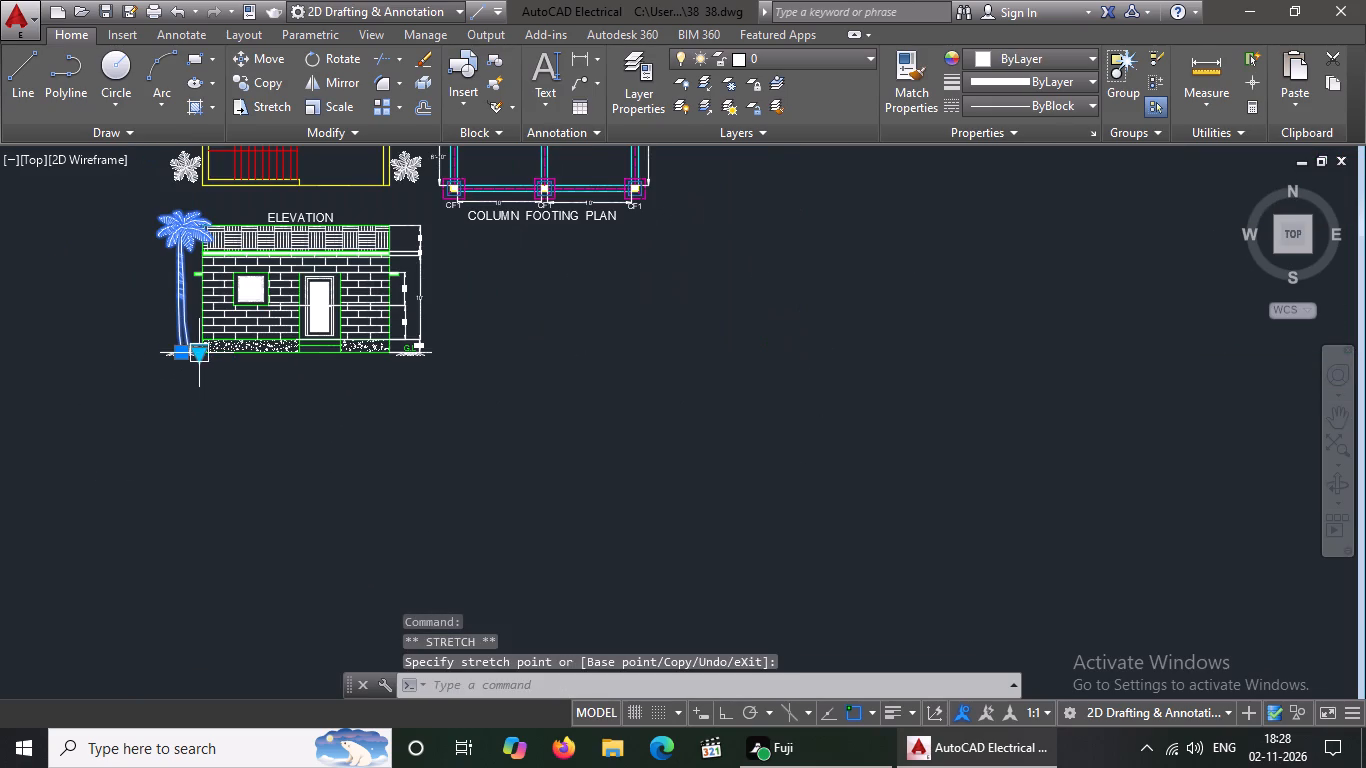
key(Escape)
Move the window-side G.L label to the outer side of the palm trunk, just above the ground line's end.
scroll(176, 341, up, 4)
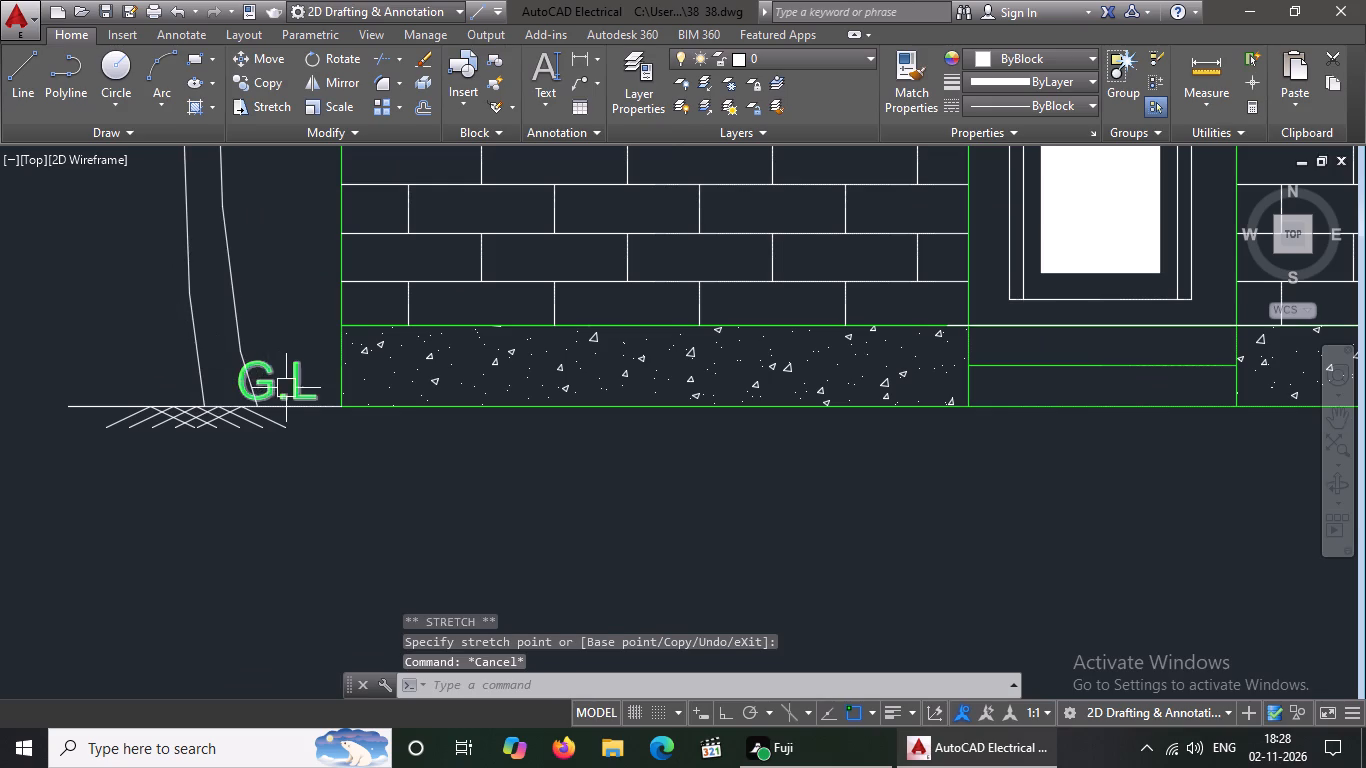
click(287, 389)
click(241, 396)
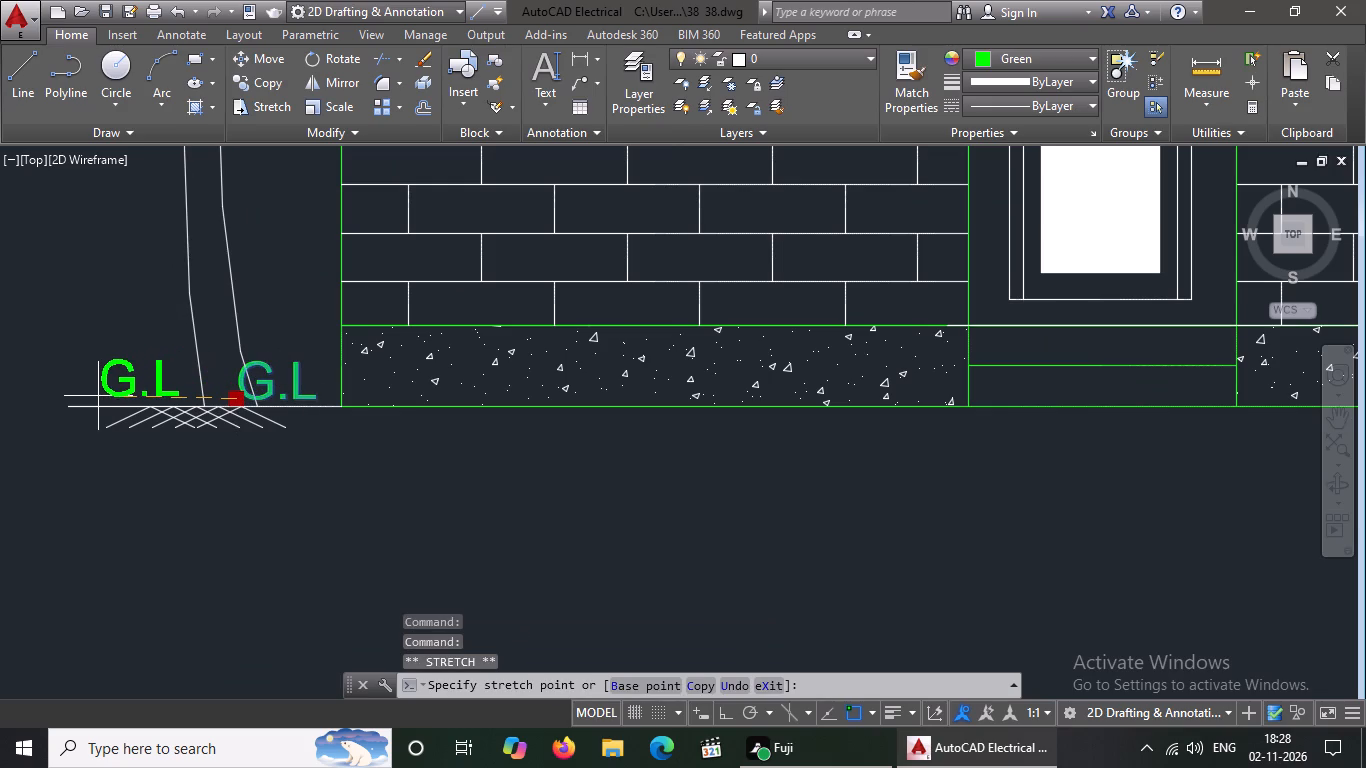
click(97, 396)
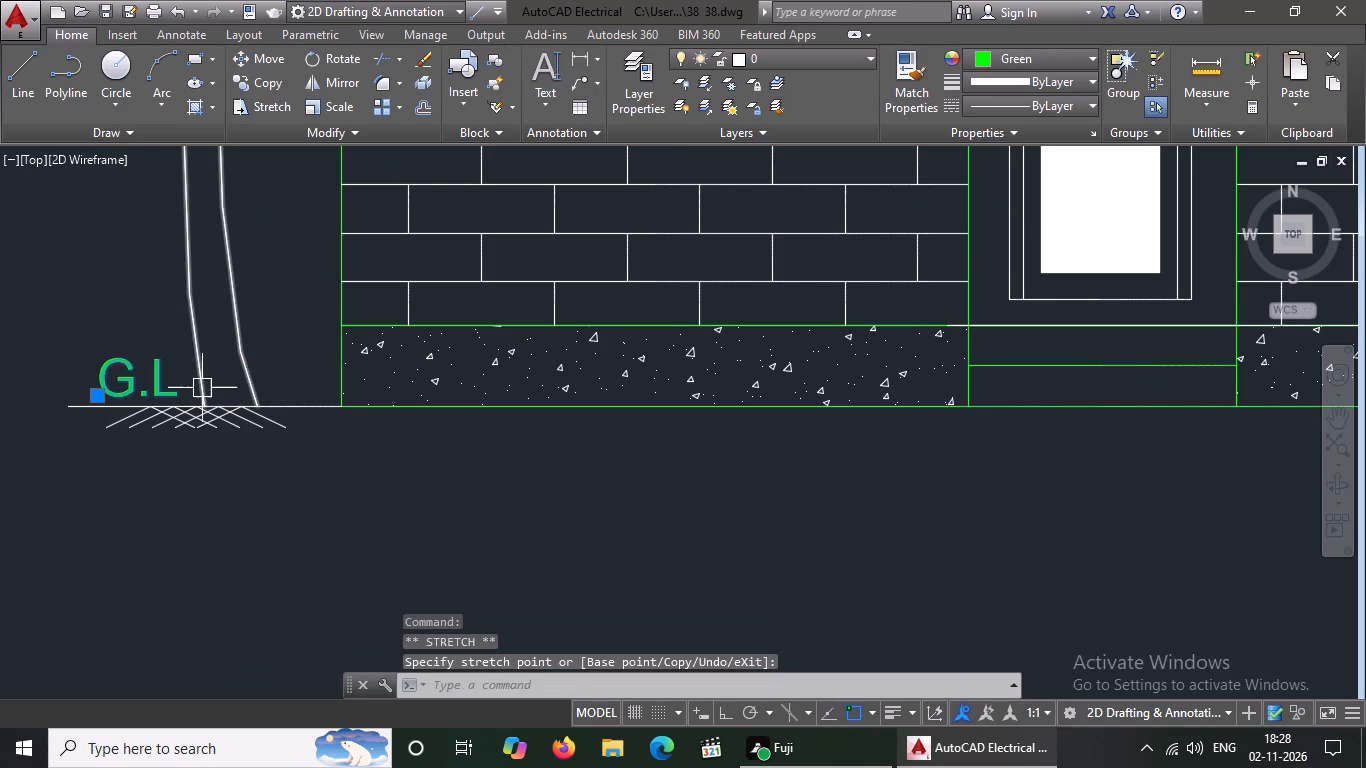
key(Escape)
Copy the elevation palm horizontally, with Ortho on, from its trunk base to the door-side end of the ground line.
click(200, 383)
click(249, 84)
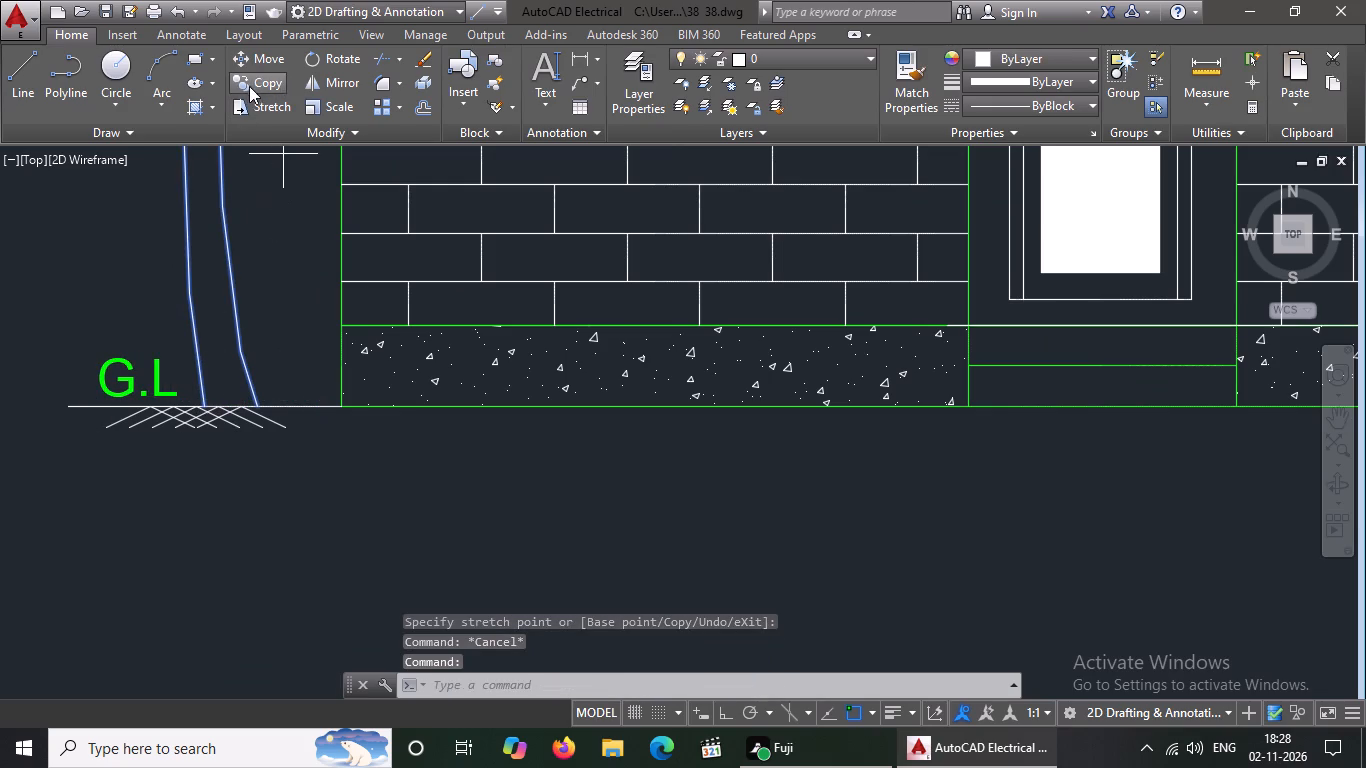
drag(205, 405, 214, 402)
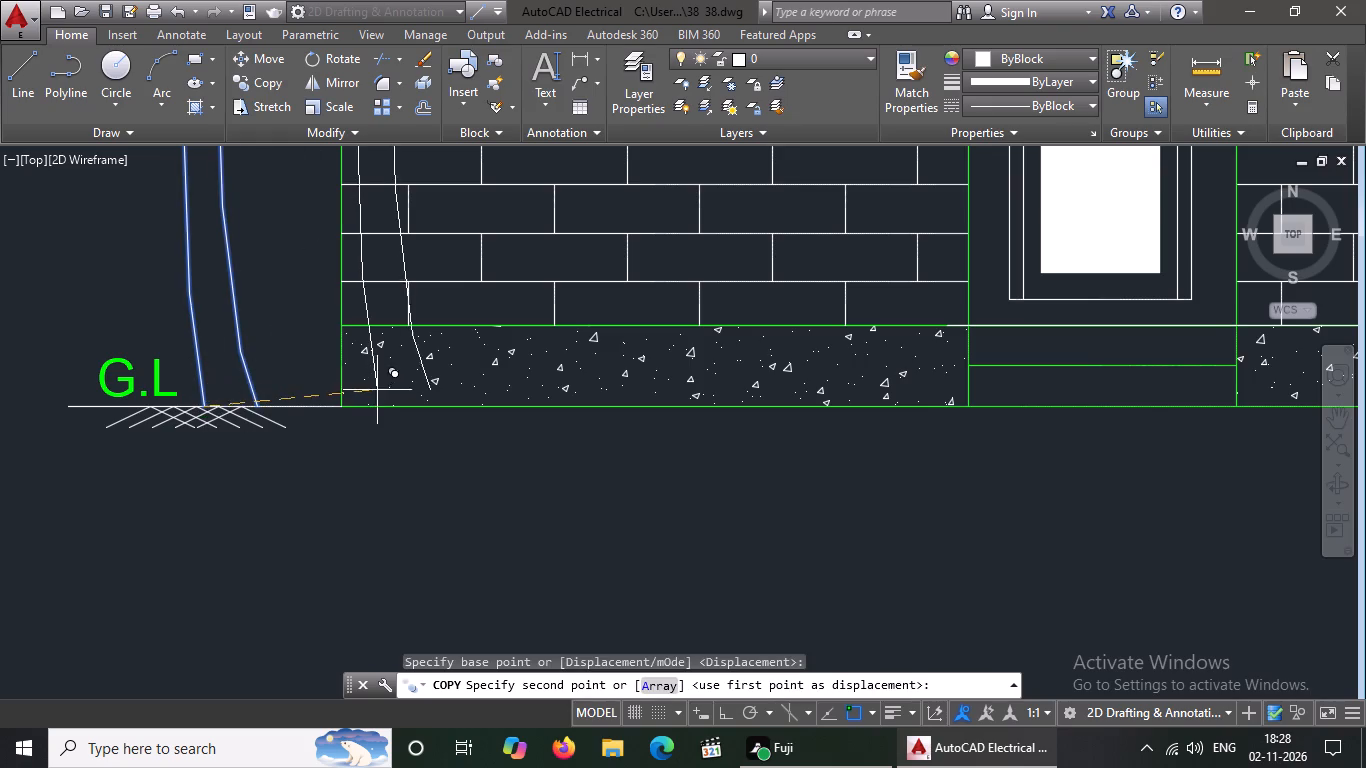
scroll(378, 389, down, 3)
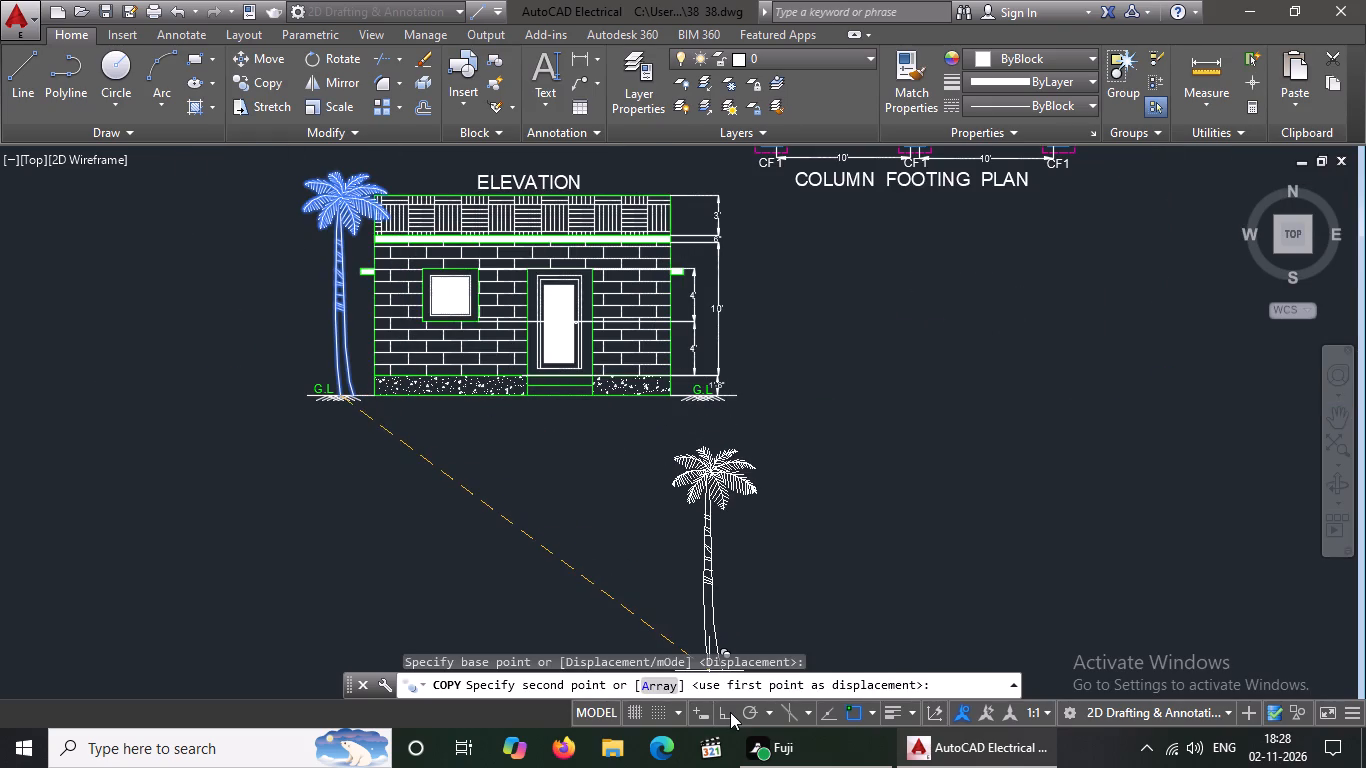
click(730, 712)
scroll(700, 378, up, 2)
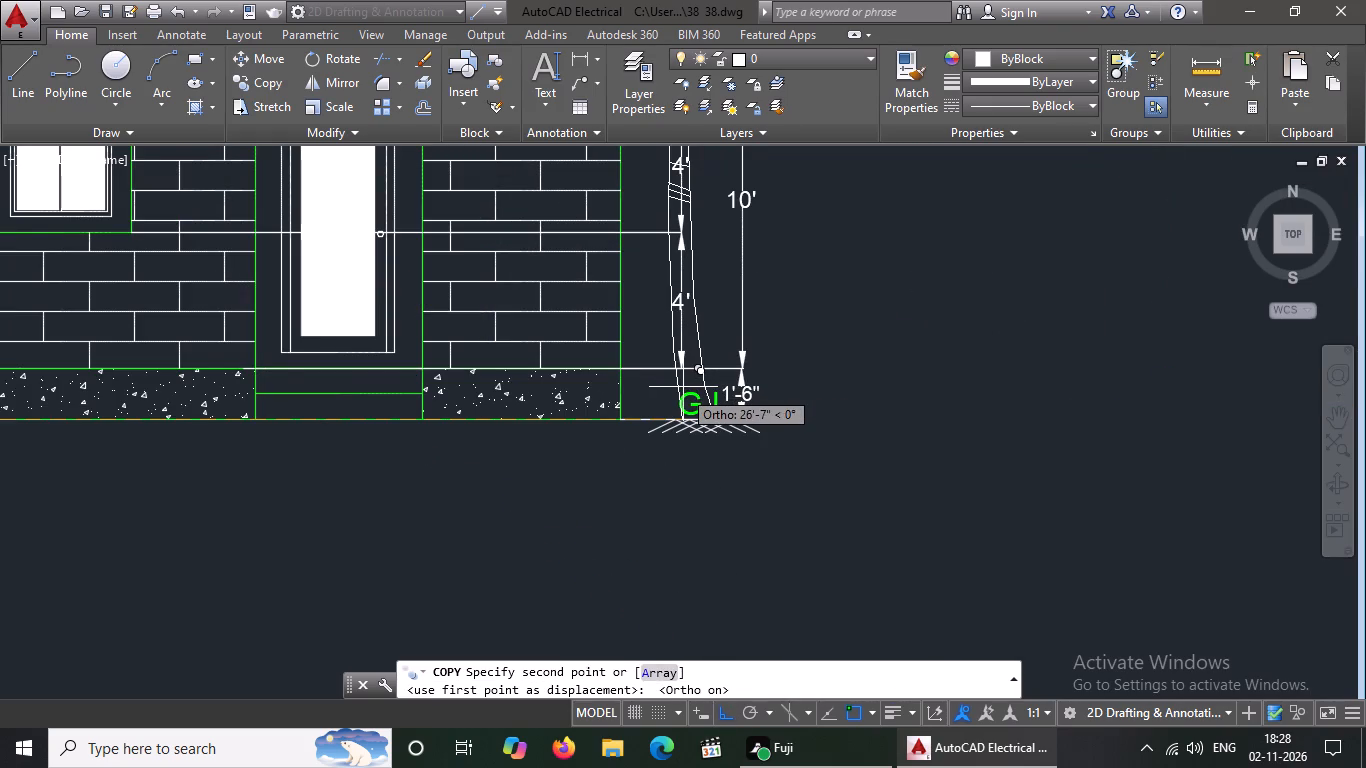
scroll(694, 382, down, 1)
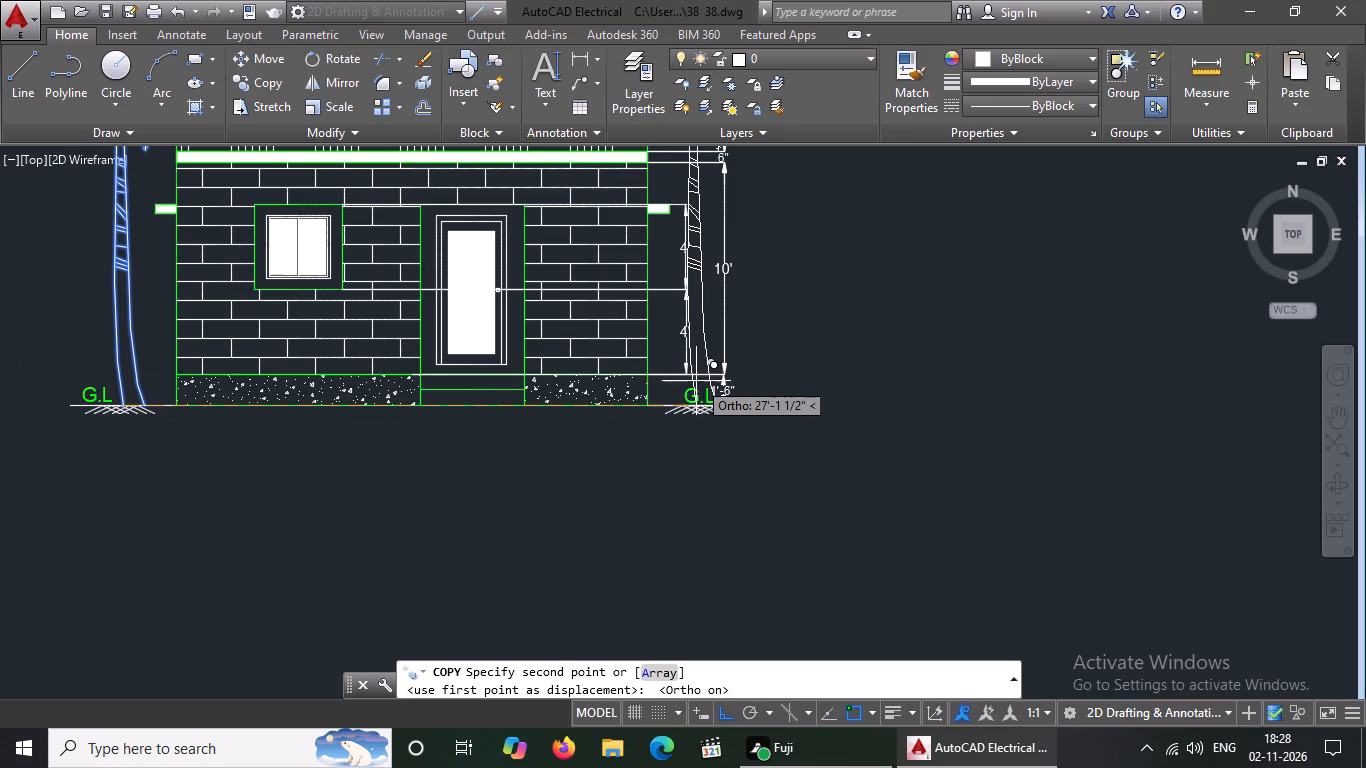
click(689, 383)
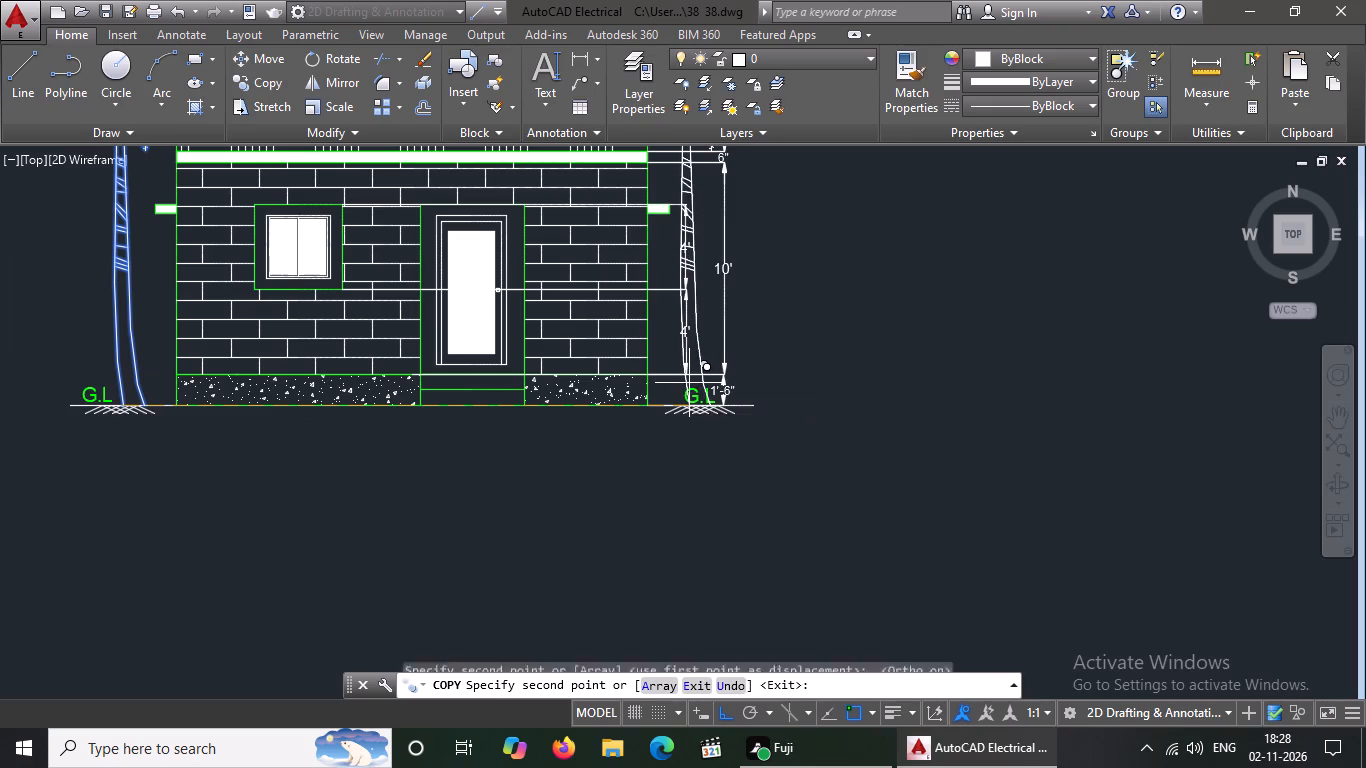
scroll(716, 365, down, 3)
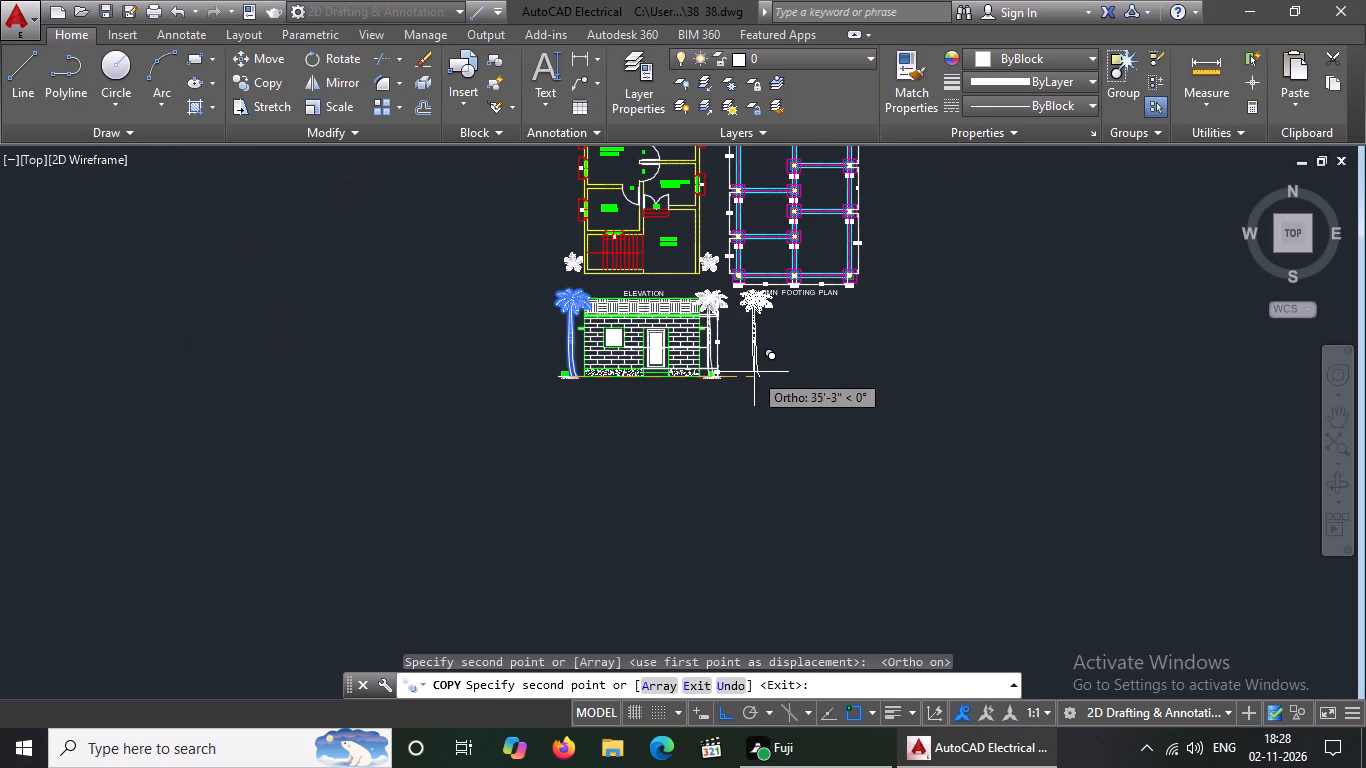
key(Escape)
Move the door-side G.L label horizontally outward about 2'-5", clear of the palm trunk and the 1'-6" dimension.
scroll(719, 364, up, 3)
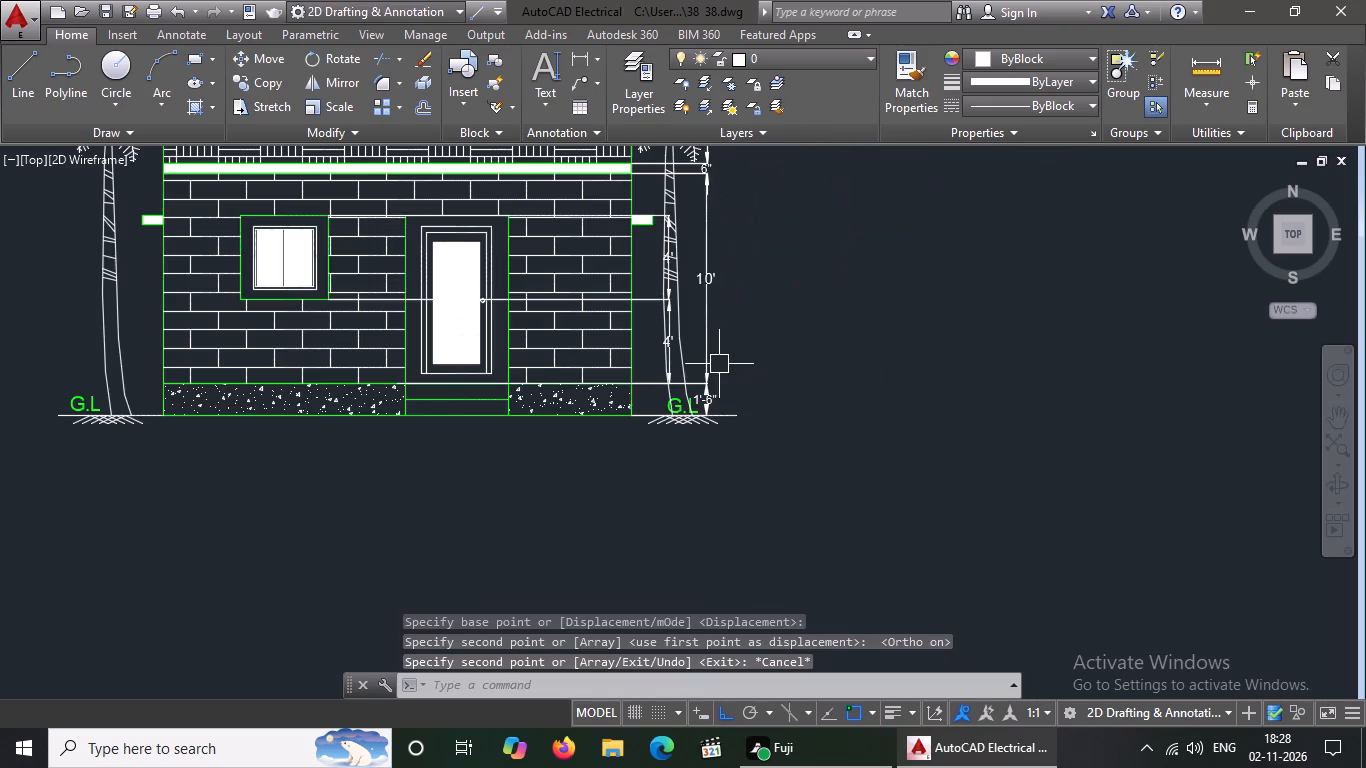
scroll(695, 364, up, 3)
click(590, 543)
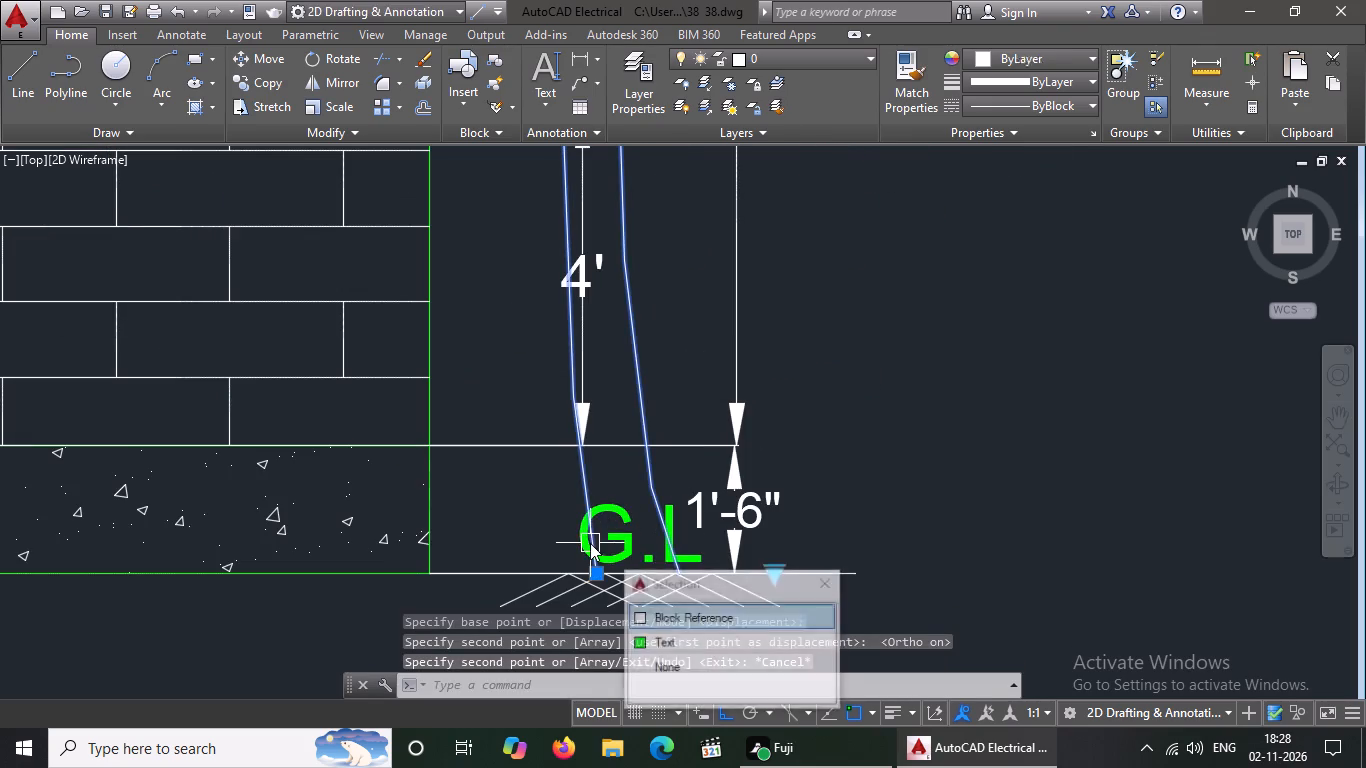
key(Escape)
click(616, 540)
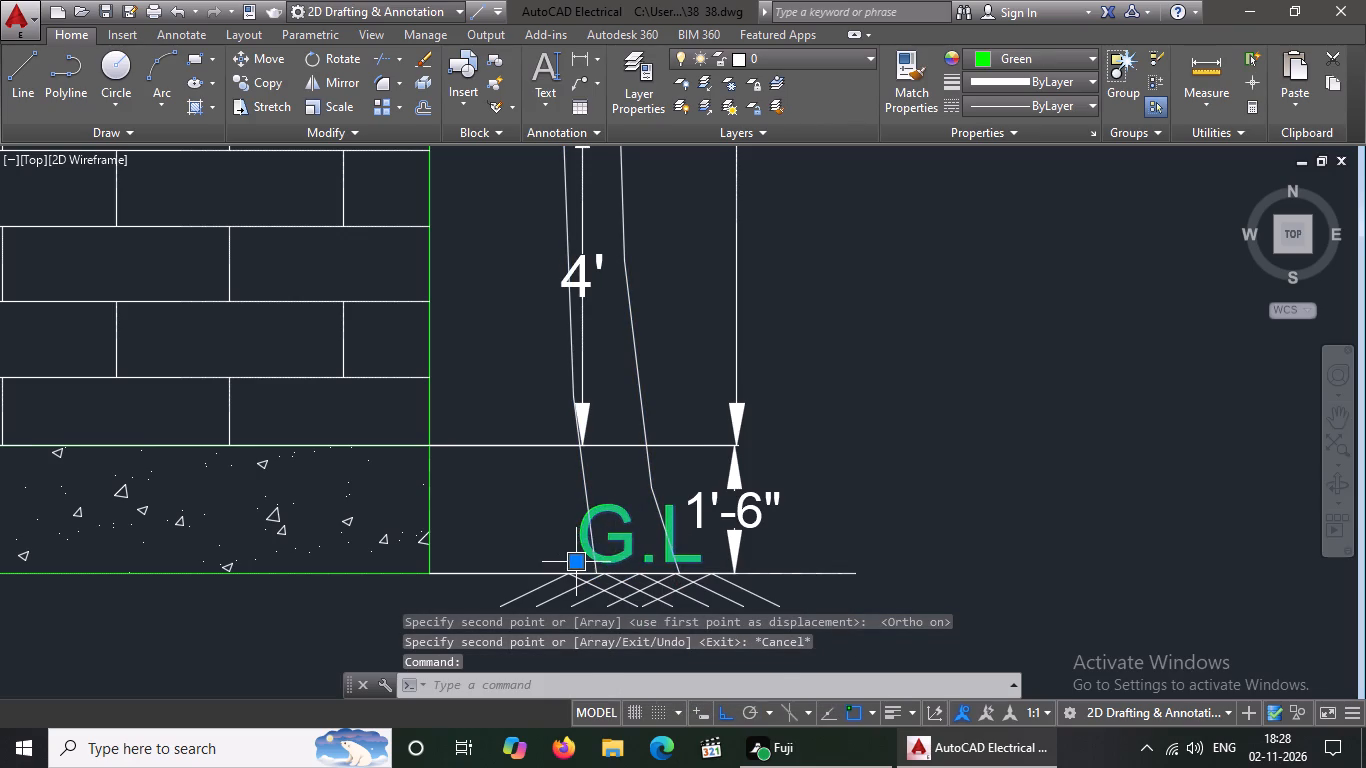
drag(577, 562, 586, 560)
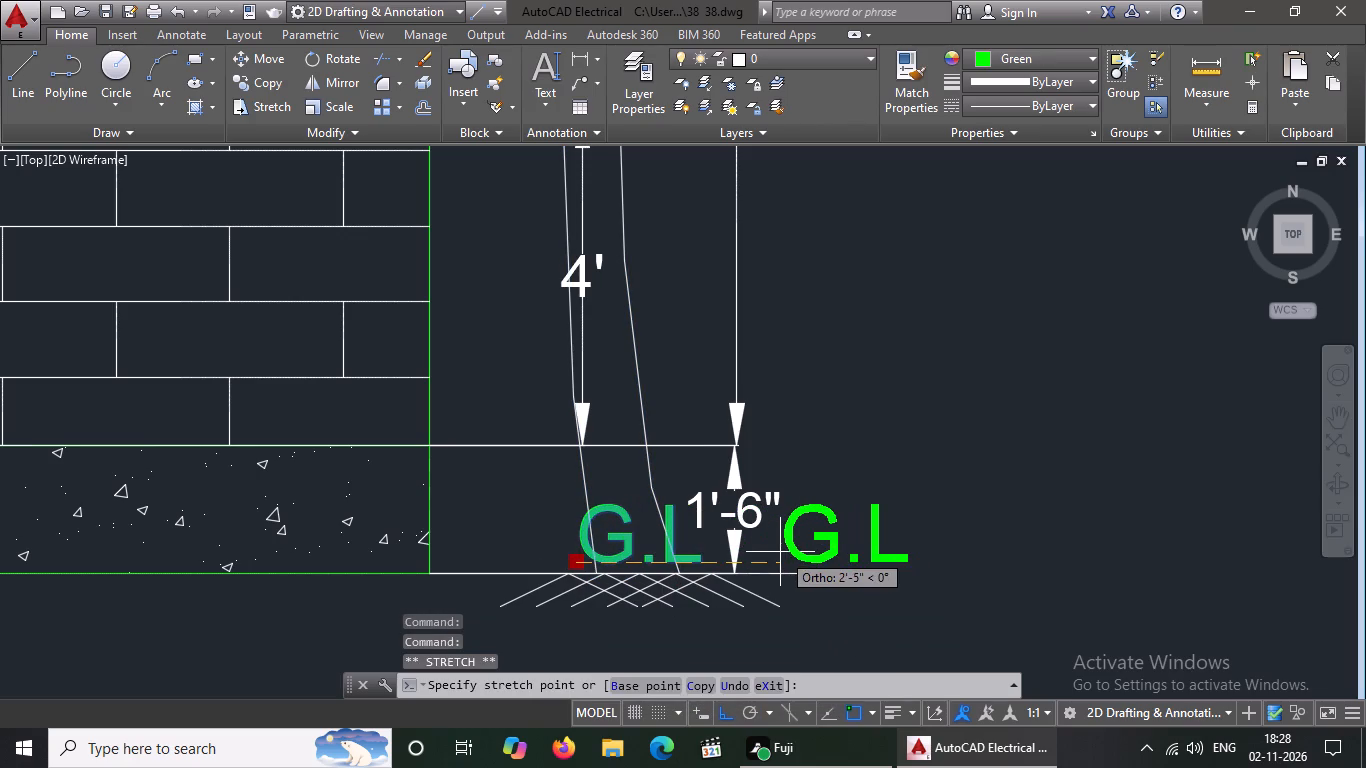
click(777, 554)
scroll(779, 517, down, 4)
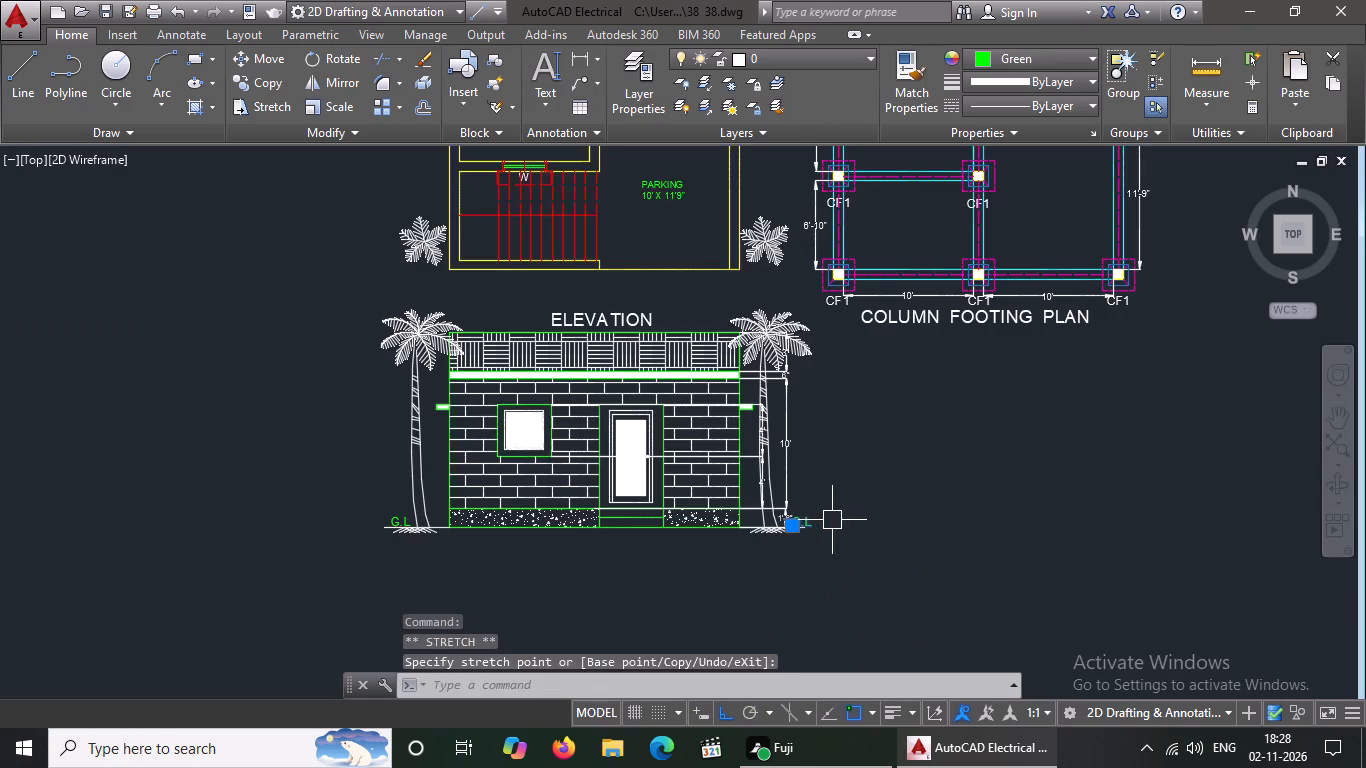
key(Escape)
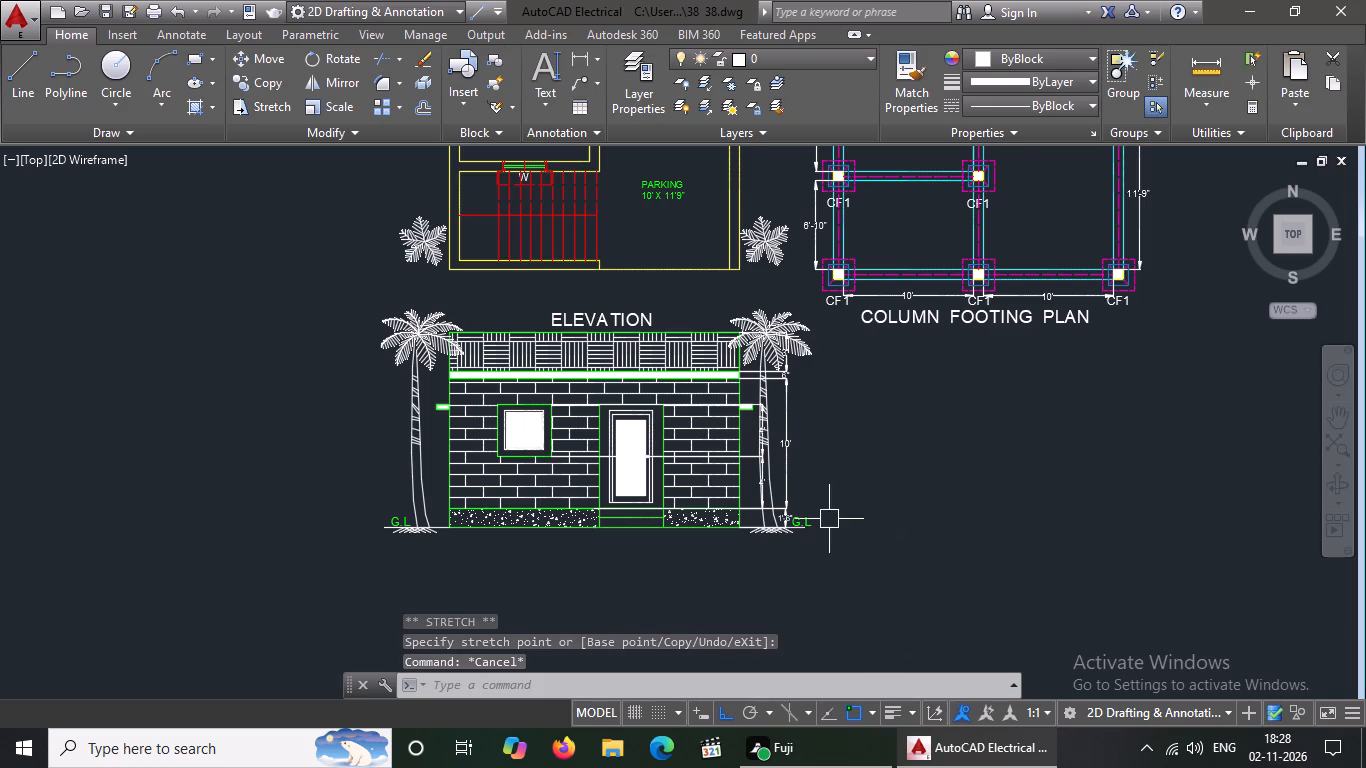
Nudge the door-side elevation palm outward along the ground line, placing its trunk base at the midpoint snap in the ground hatching.
scroll(776, 572, up, 4)
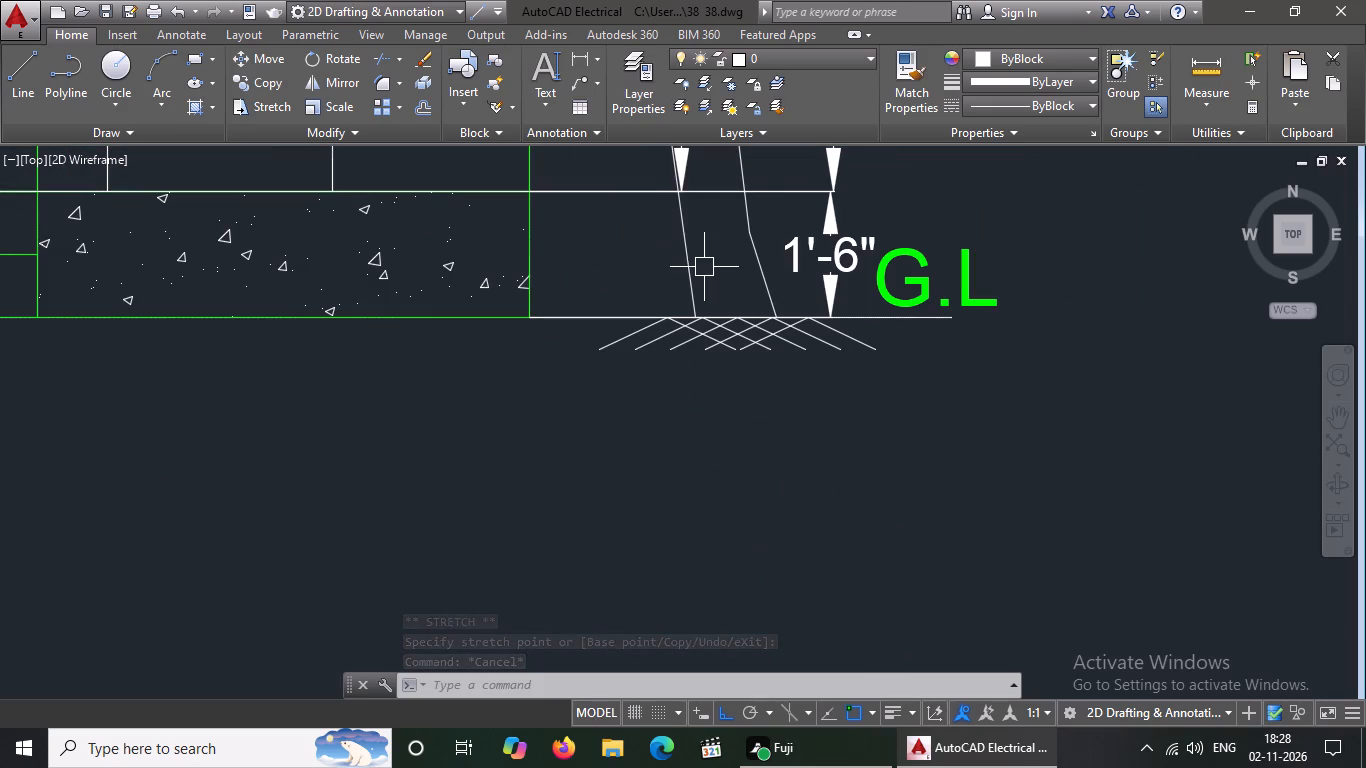
click(693, 287)
click(696, 314)
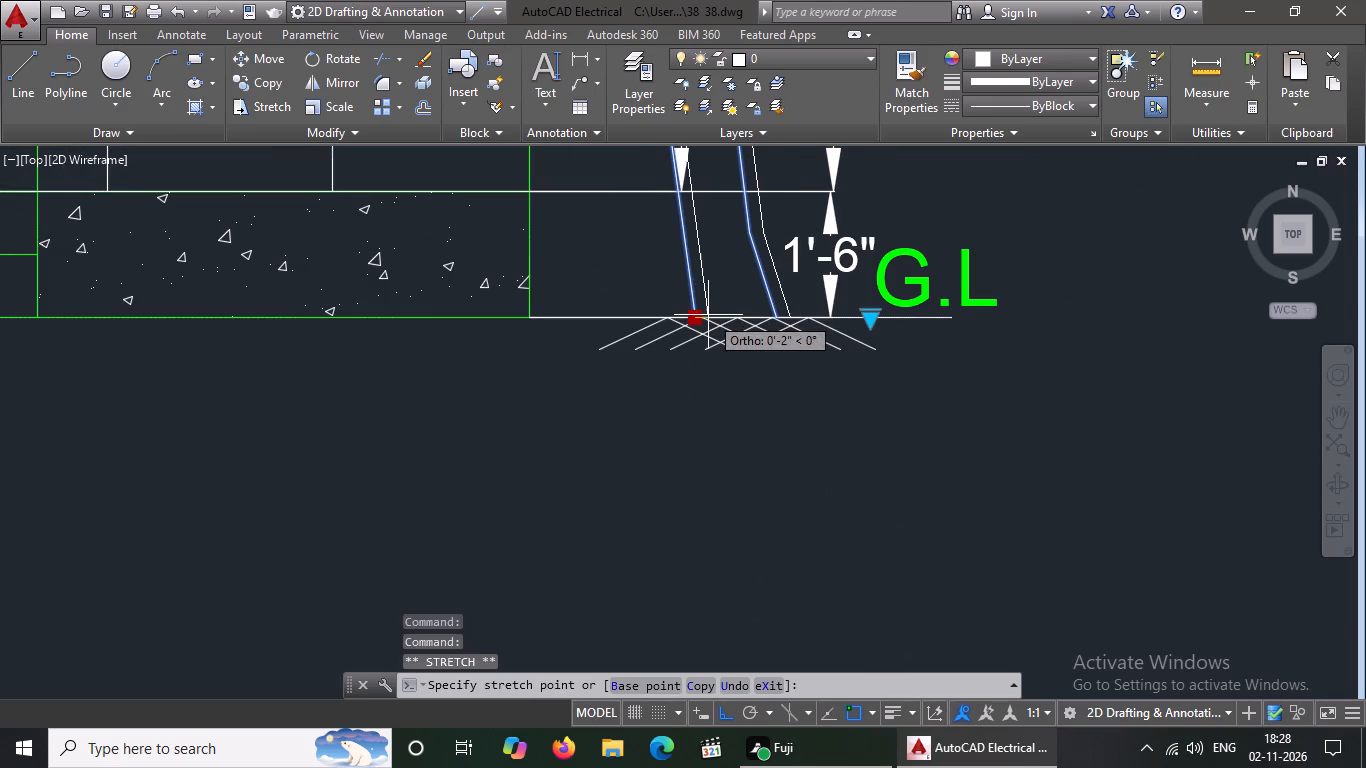
click(708, 315)
scroll(713, 314, down, 5)
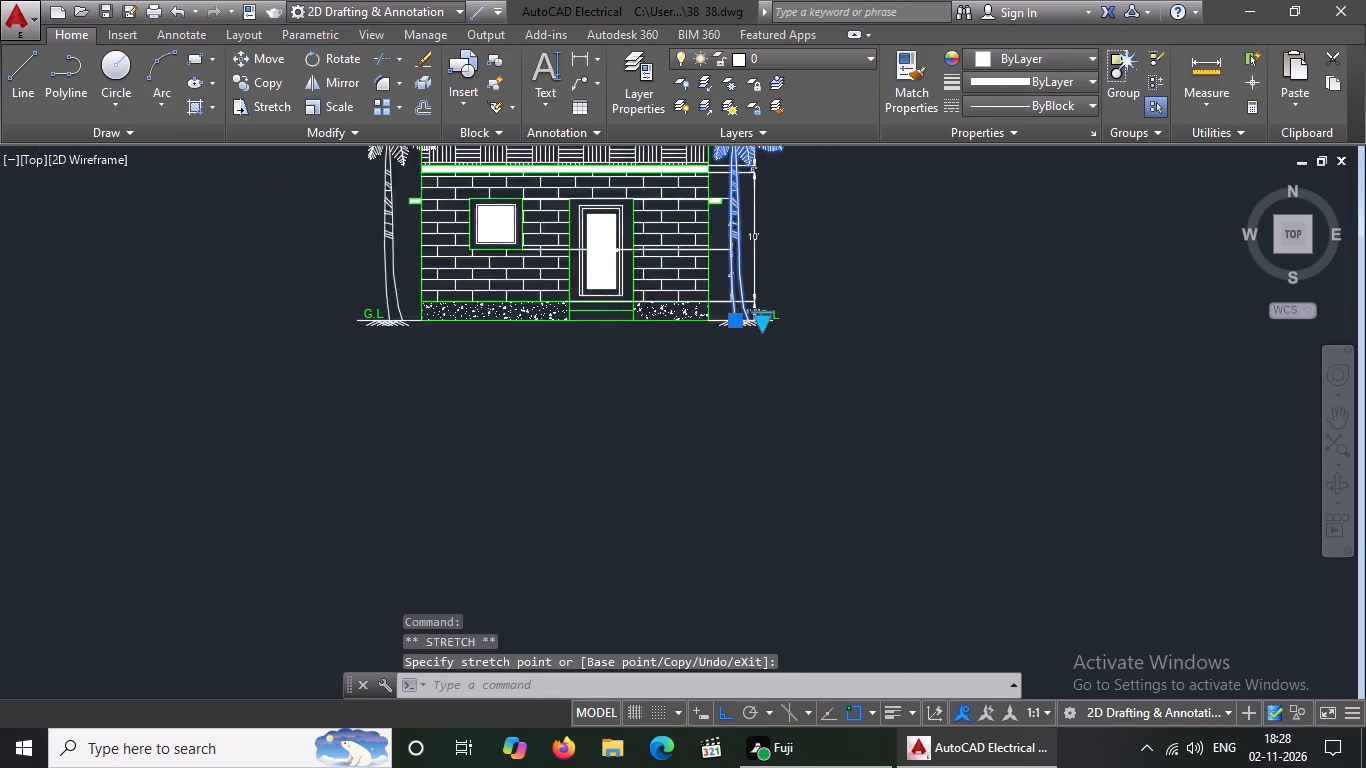
scroll(773, 305, up, 5)
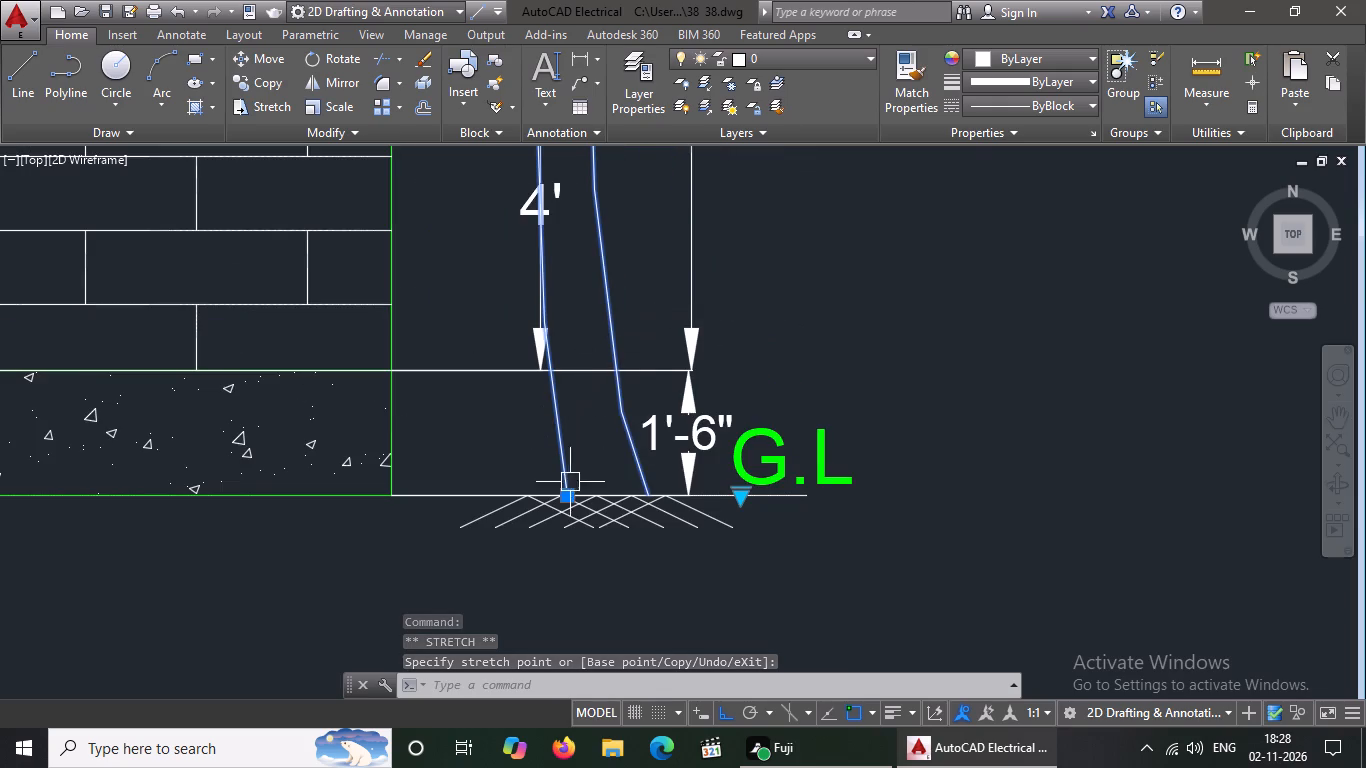
click(567, 493)
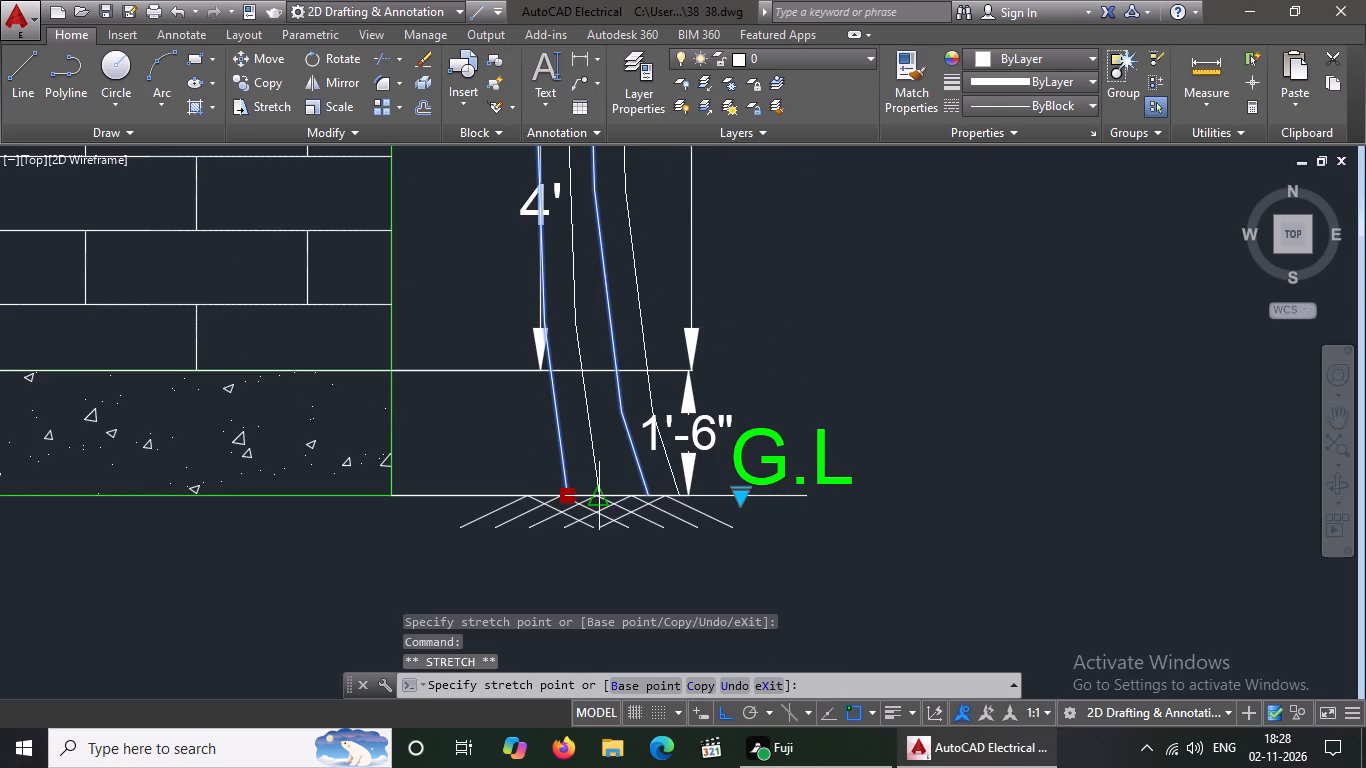
click(602, 496)
scroll(605, 493, down, 4)
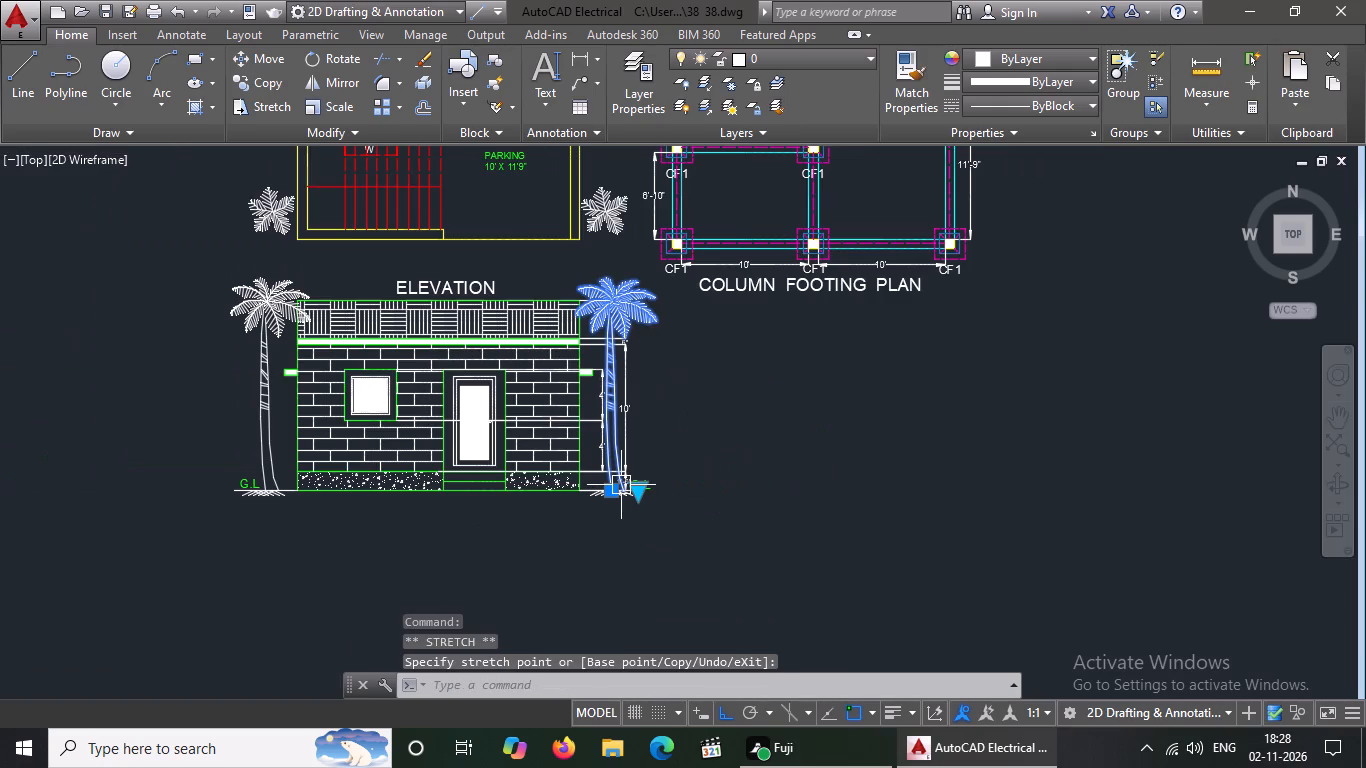
key(Escape)
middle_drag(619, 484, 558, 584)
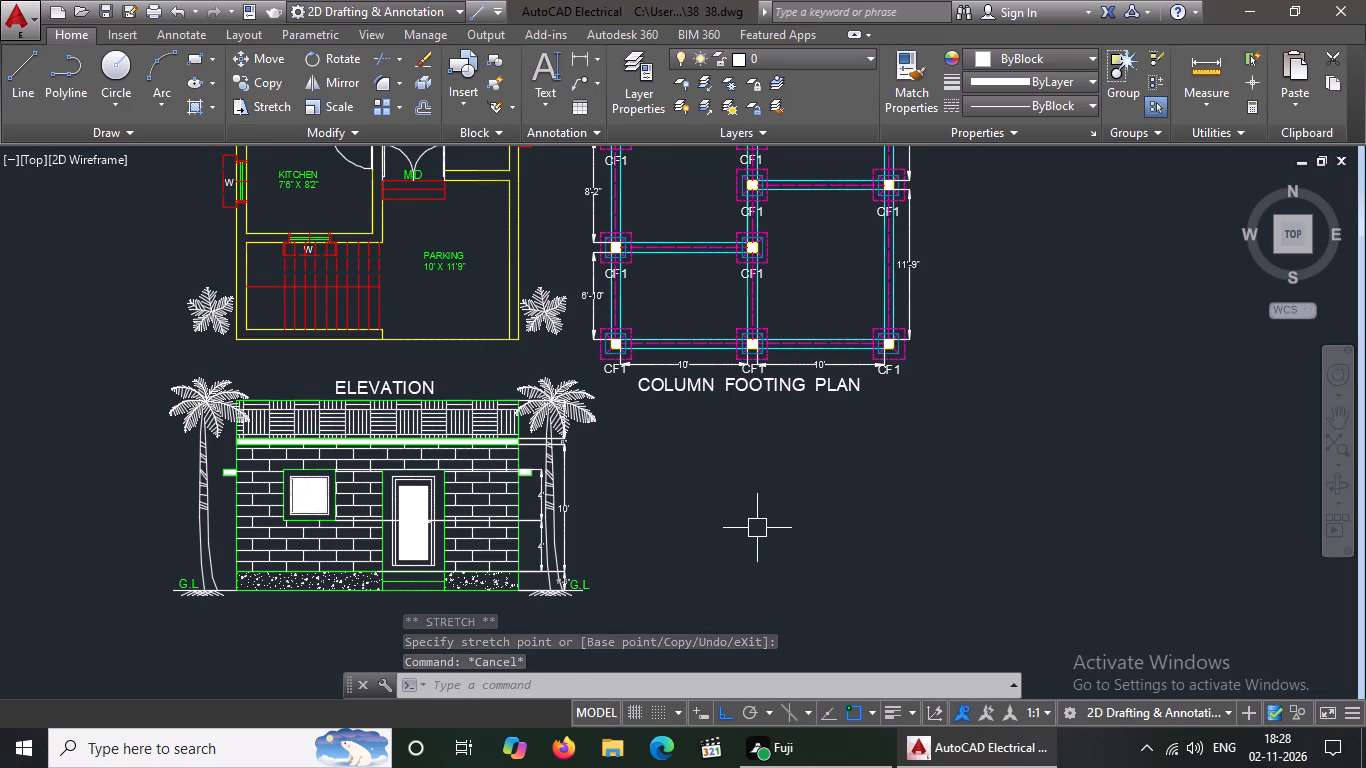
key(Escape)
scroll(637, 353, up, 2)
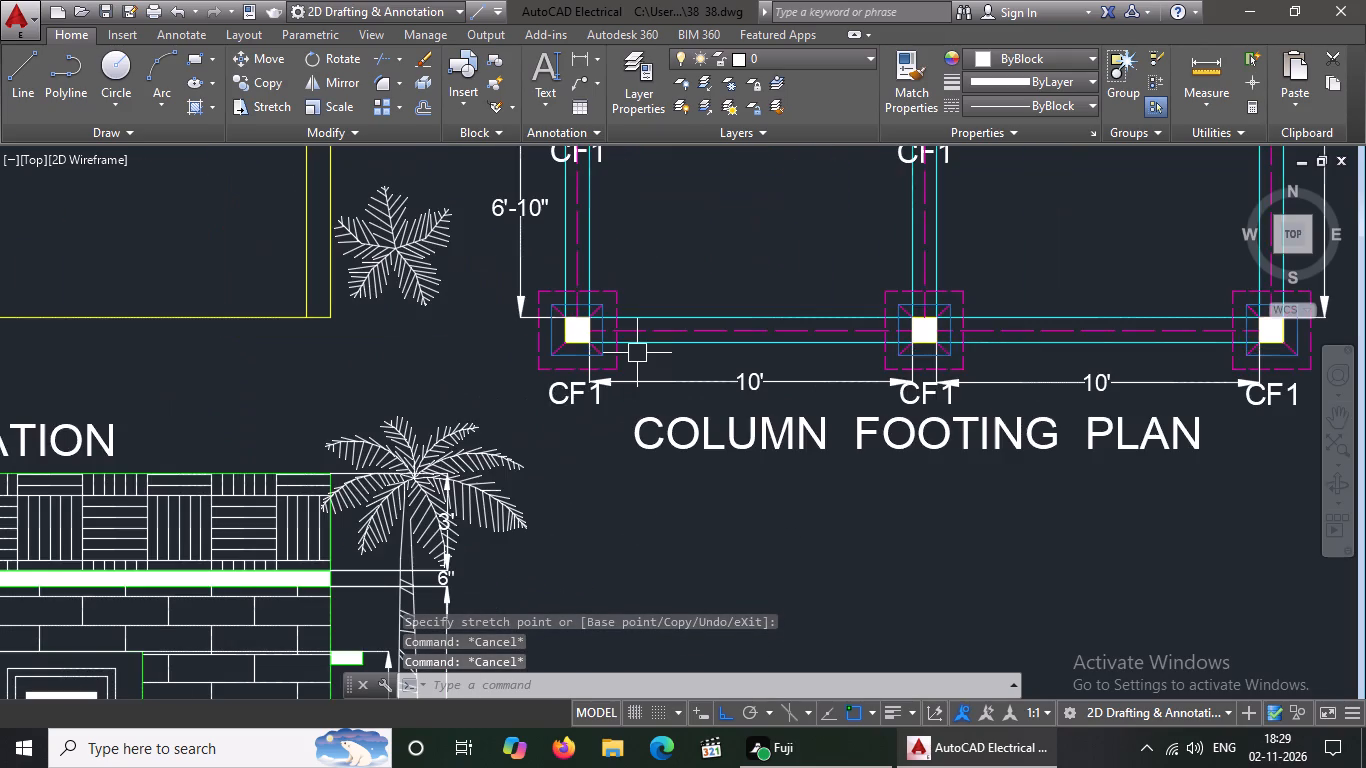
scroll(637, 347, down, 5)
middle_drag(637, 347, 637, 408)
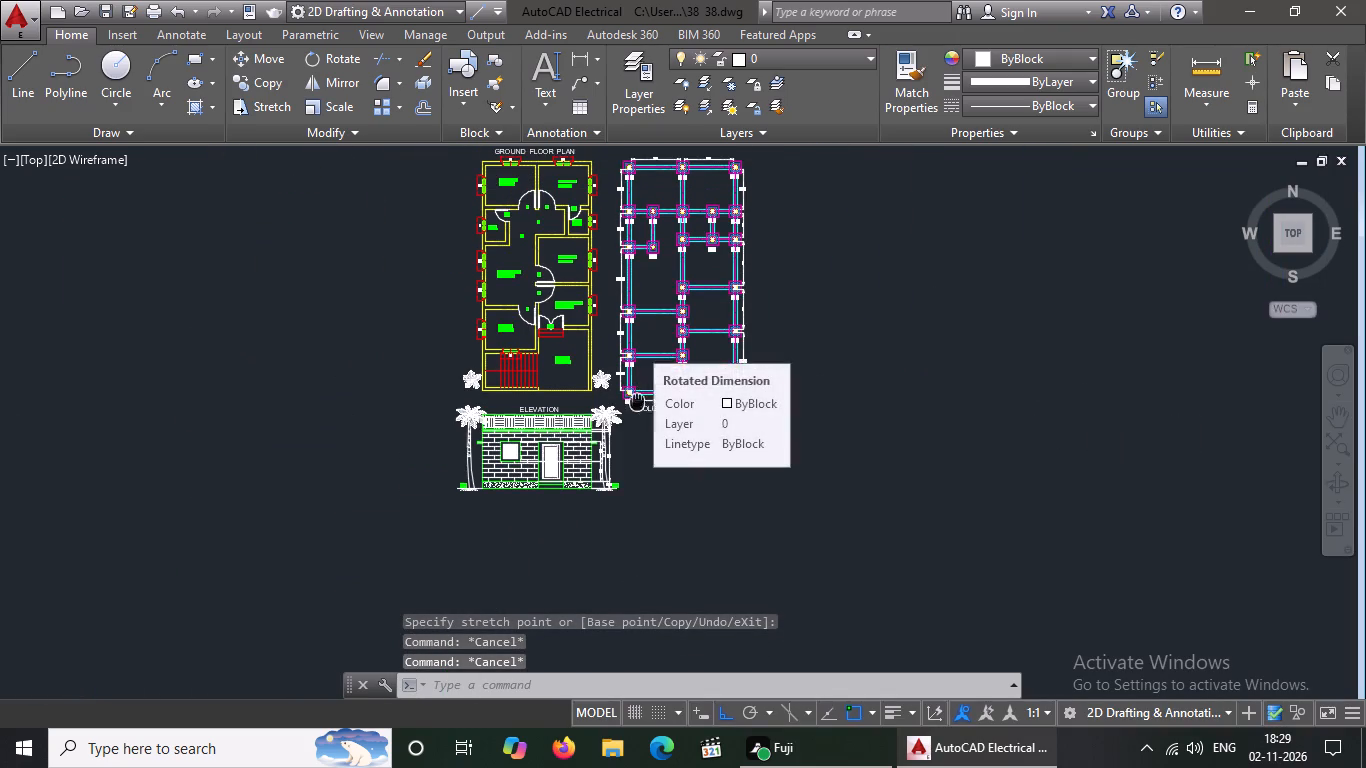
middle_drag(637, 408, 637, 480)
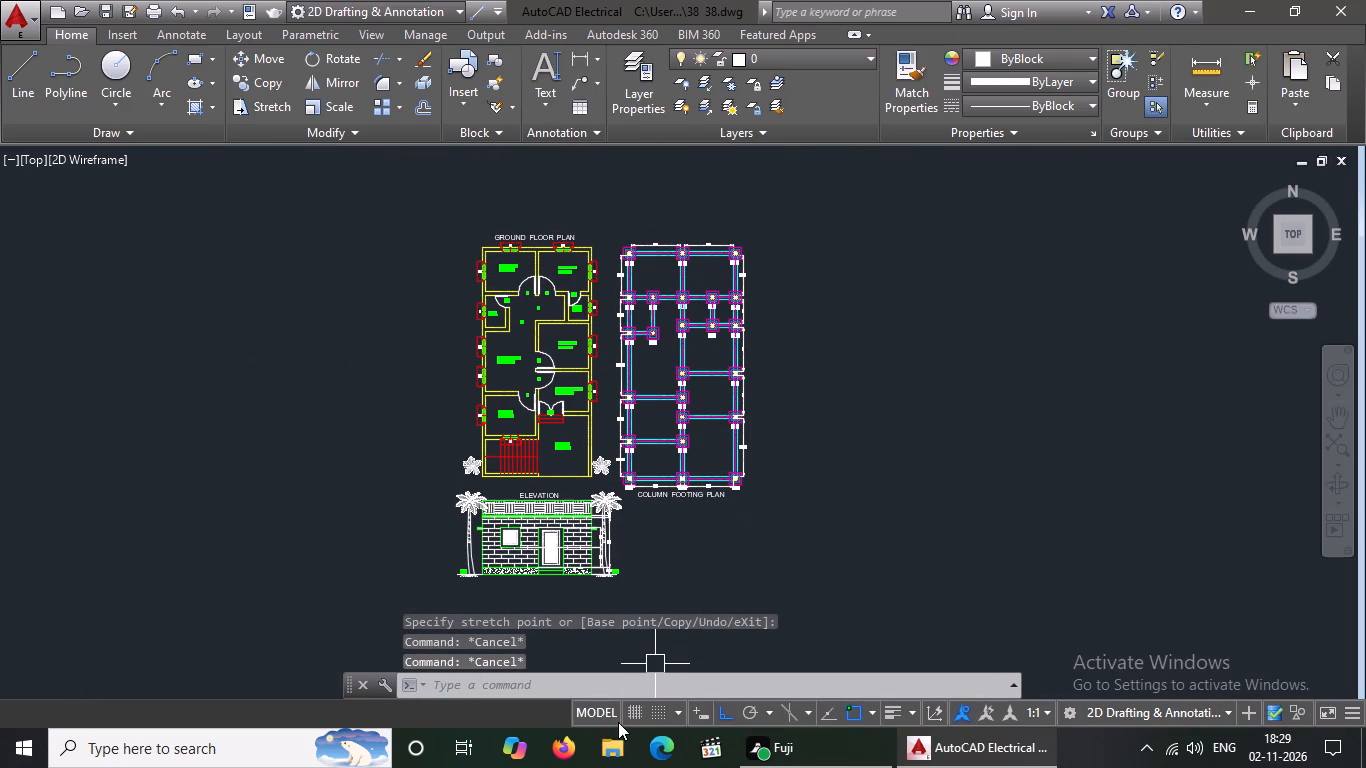
Turn off the command log file with LOGFILEOFF.
click(522, 691)
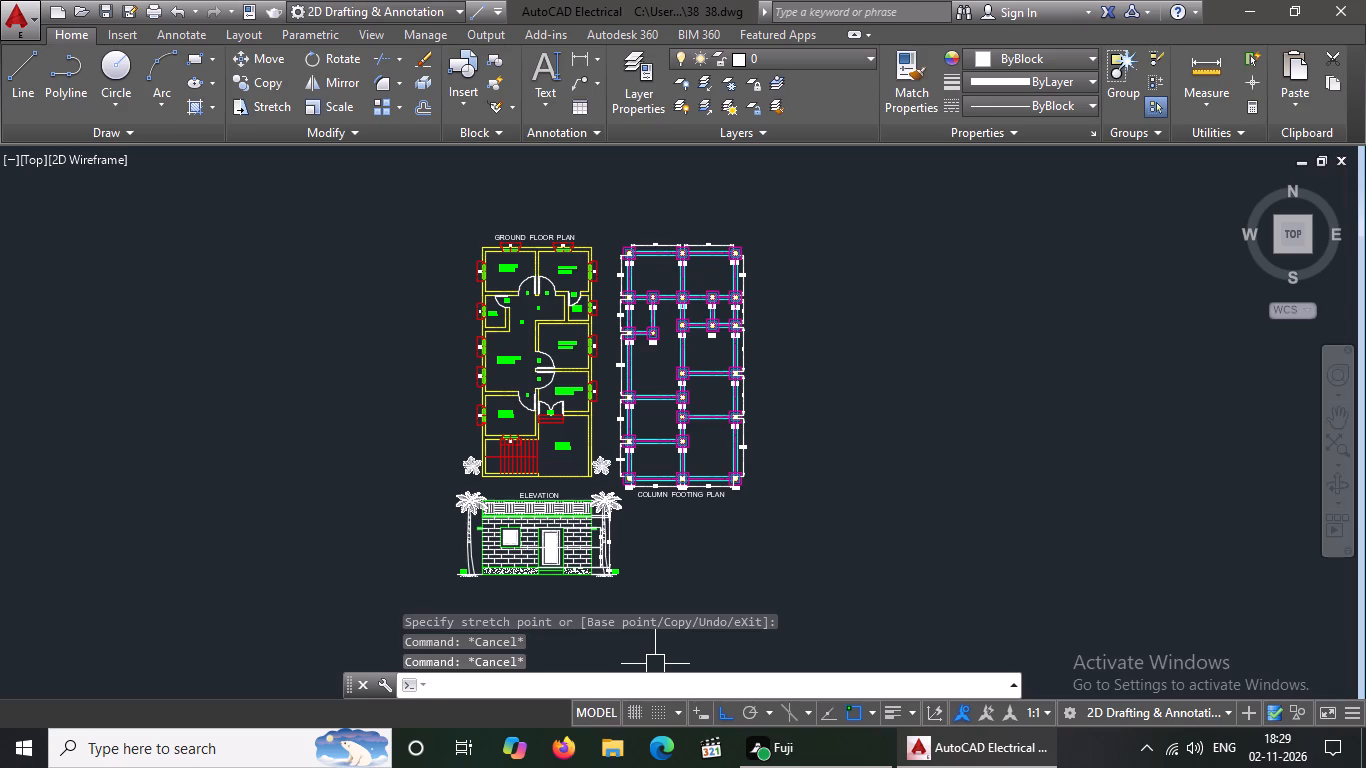
text(LO)
text(GFILEOFF)
click(499, 655)
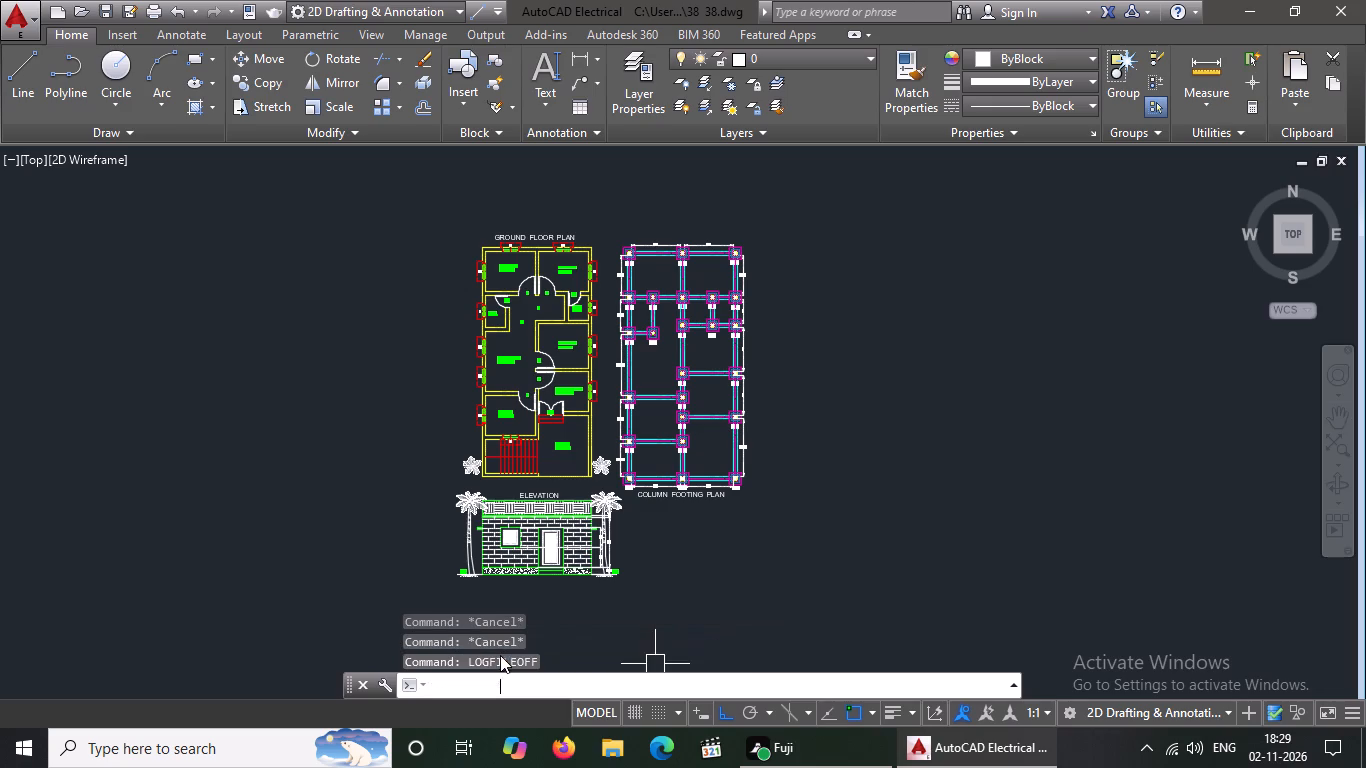
Save the drawing under the name 38 38.dwg in the Nayana folder on the desktop.
click(21, 25)
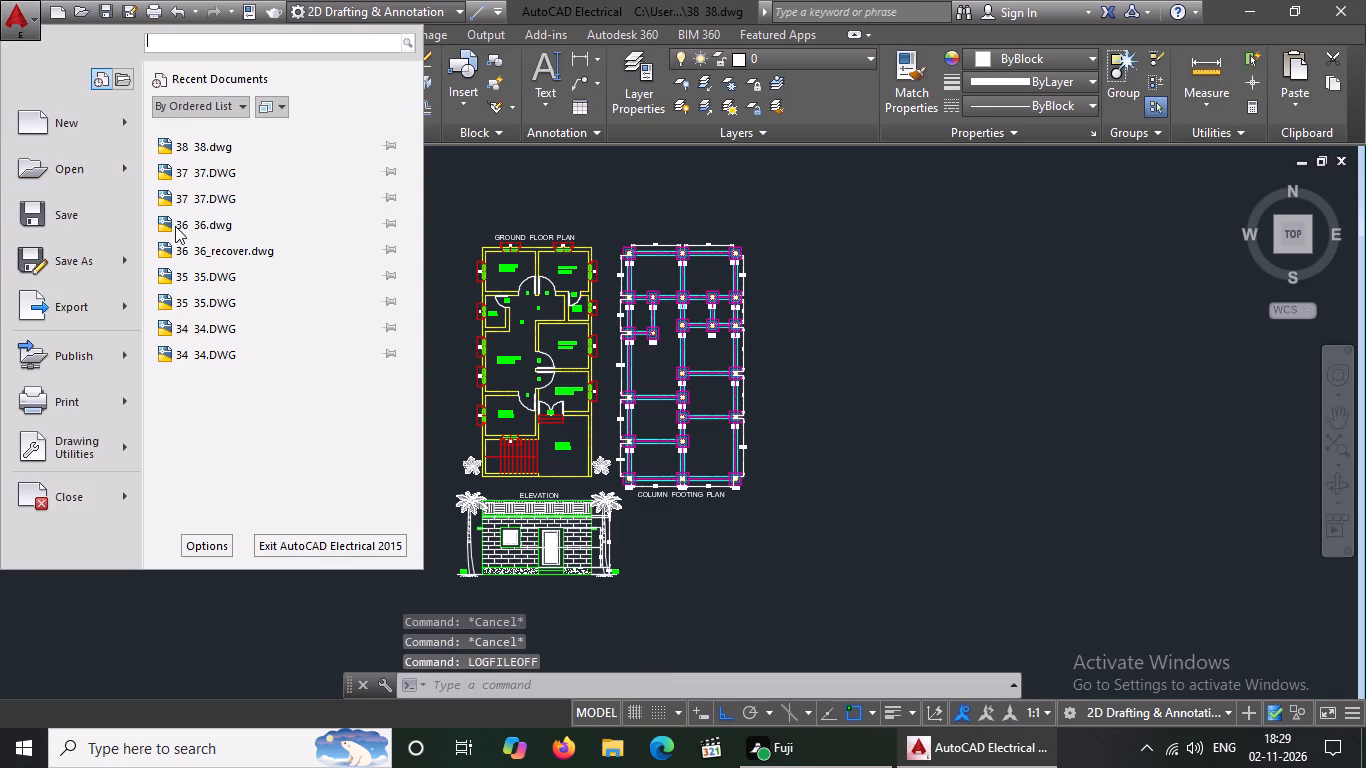
click(130, 264)
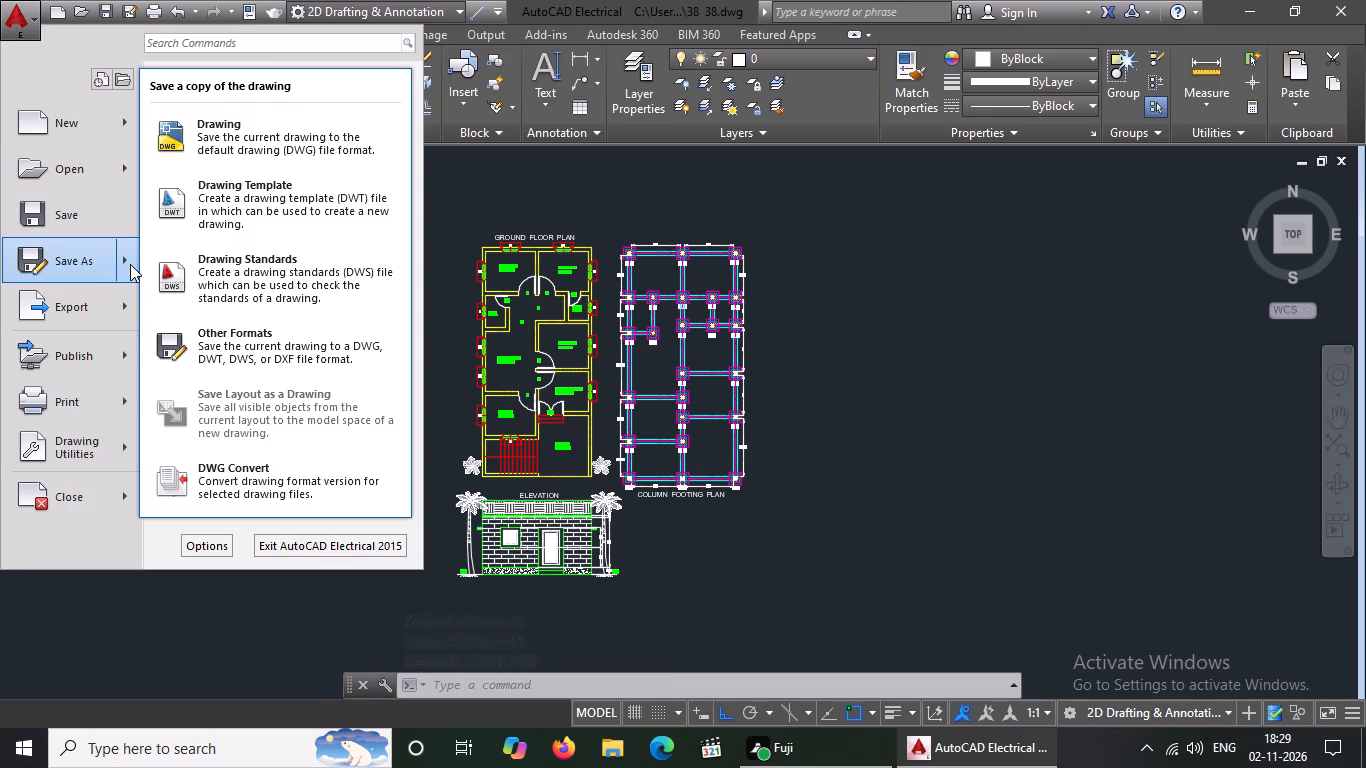
click(277, 137)
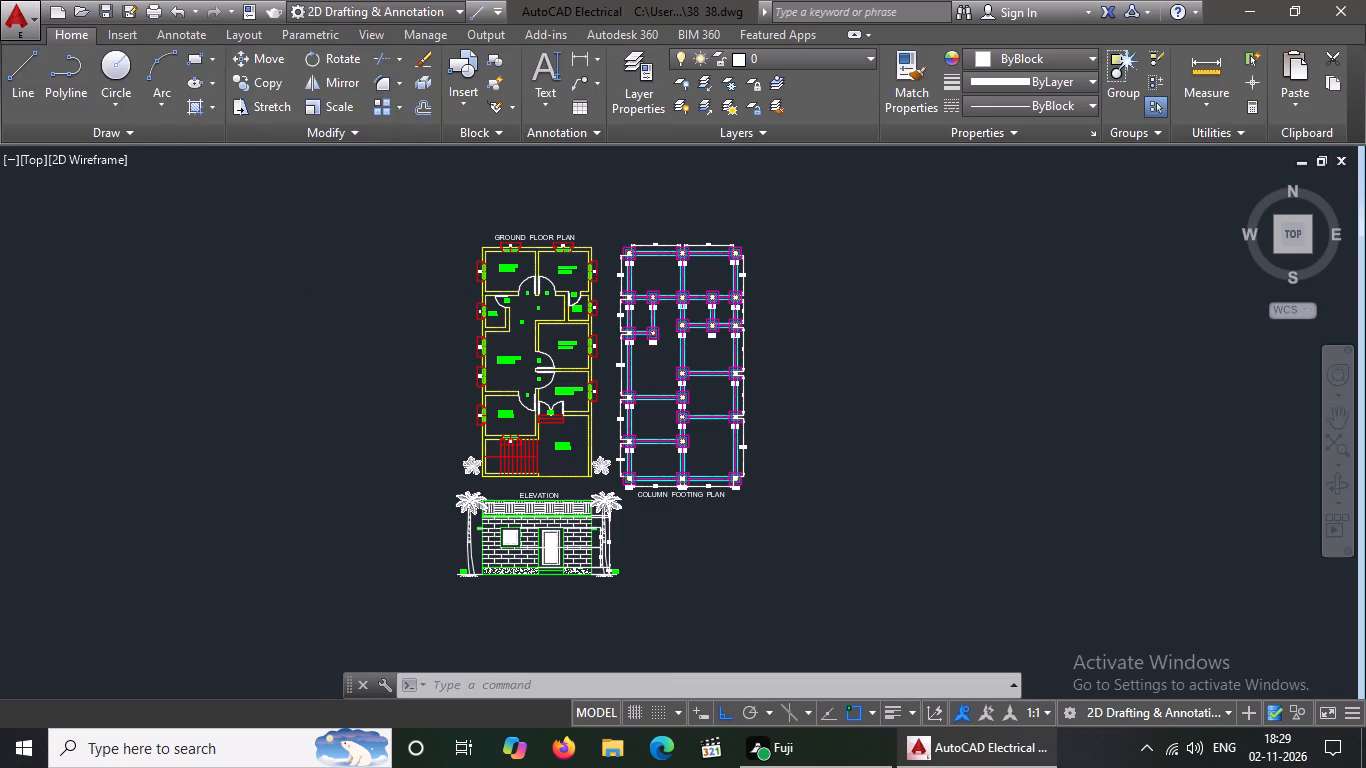
click(408, 386)
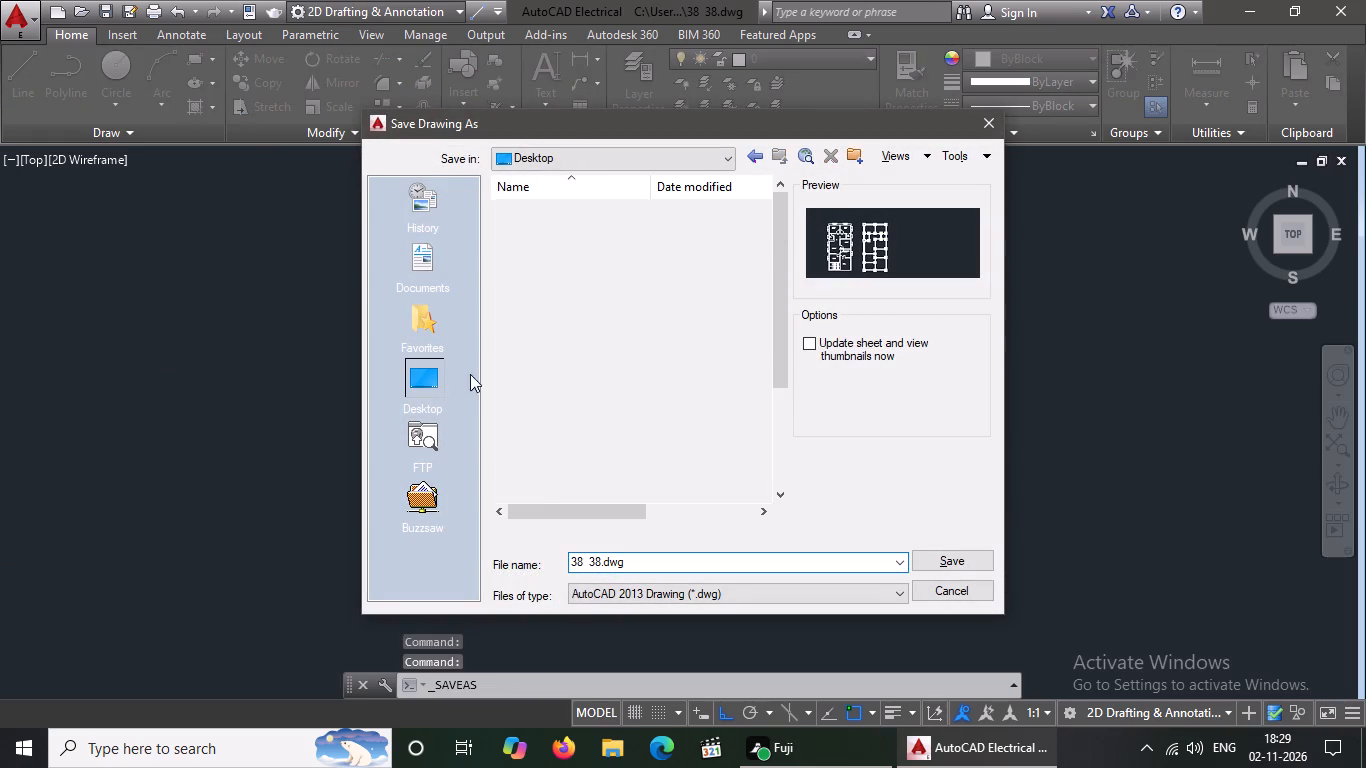
click(534, 315)
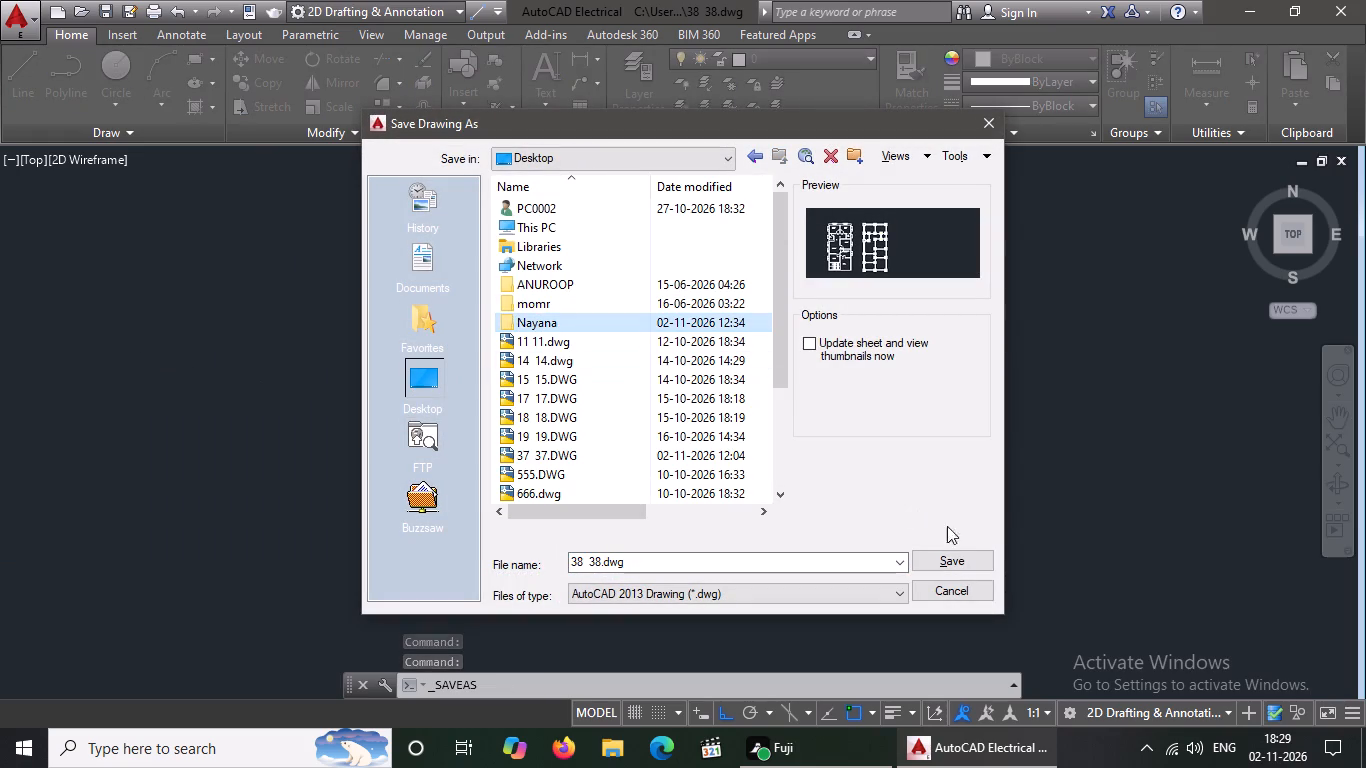
click(955, 559)
click(955, 559)
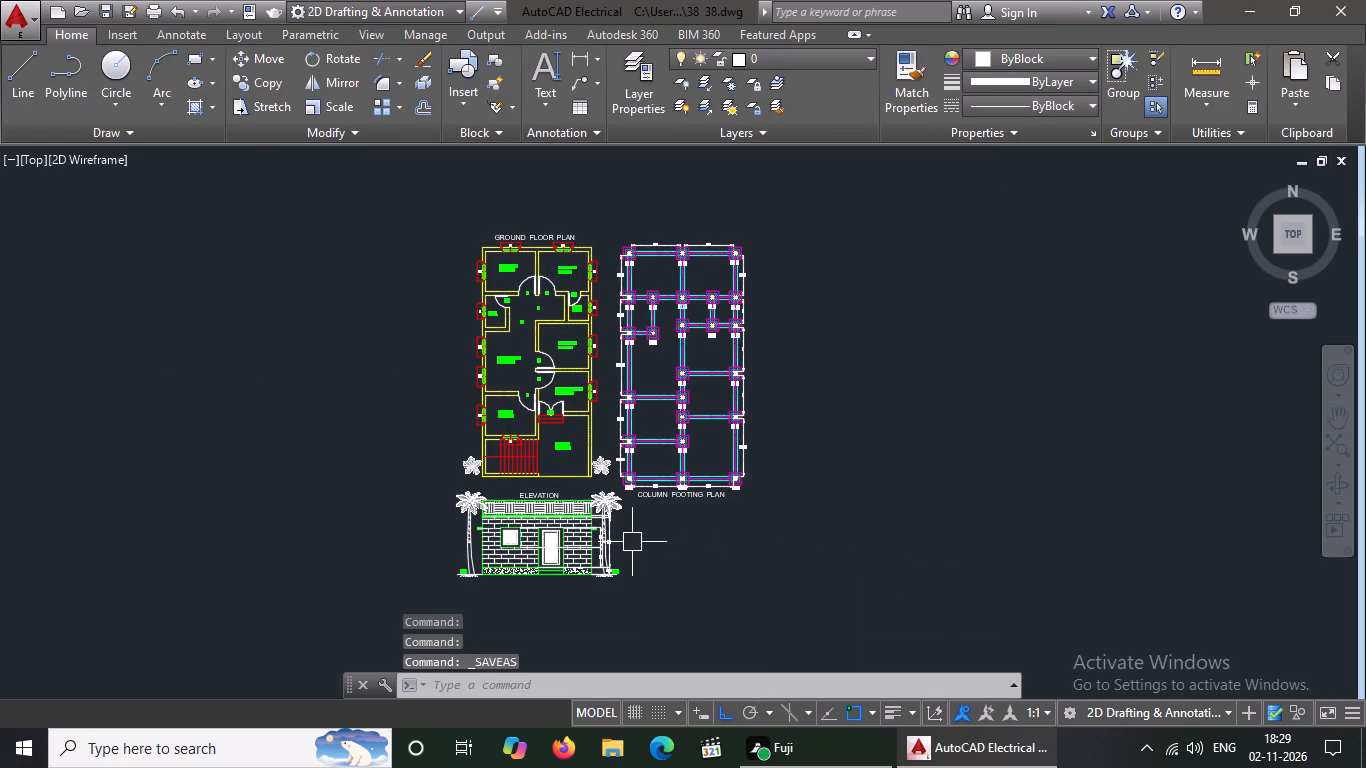
Set up a centred DWG To PDF.pc3 plot on ISO A4, with a window enclosing both plans and the elevation.
key(ctrl+p)
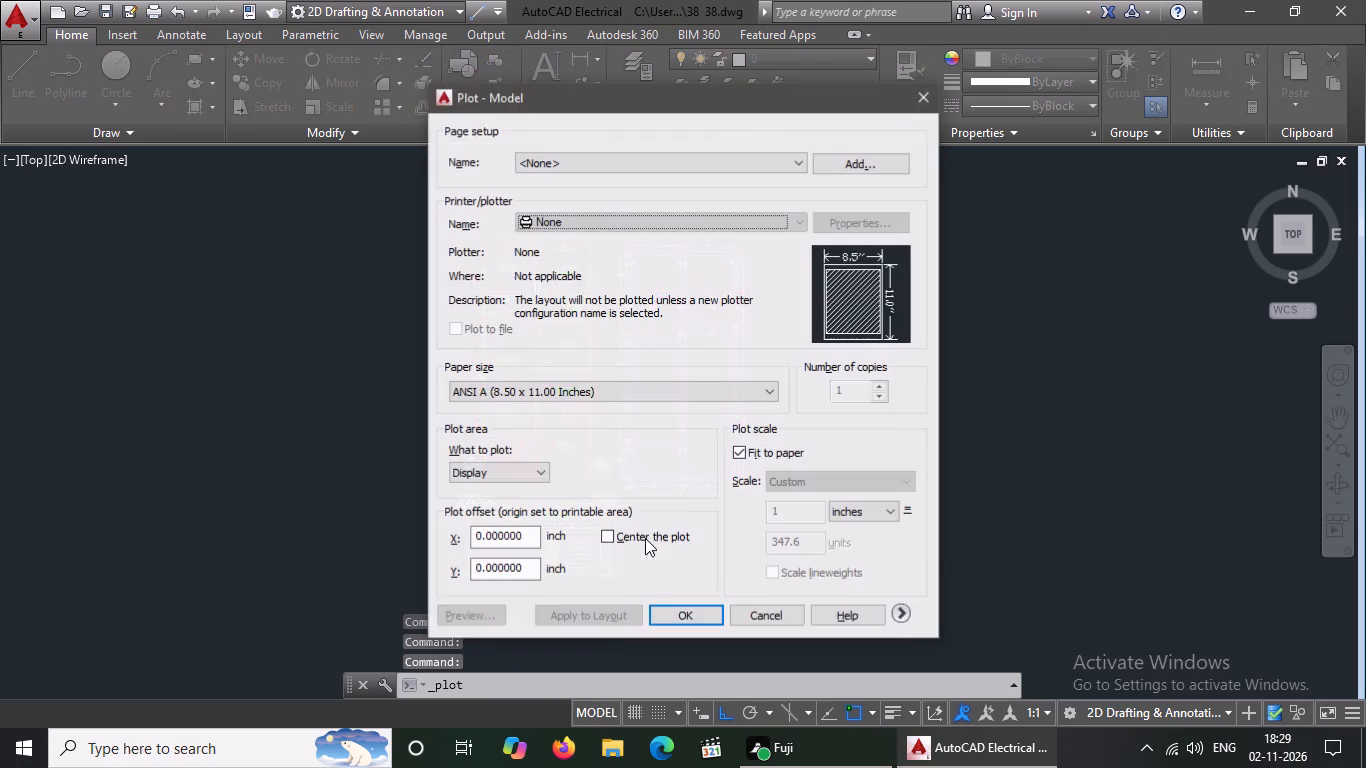
click(683, 169)
click(639, 197)
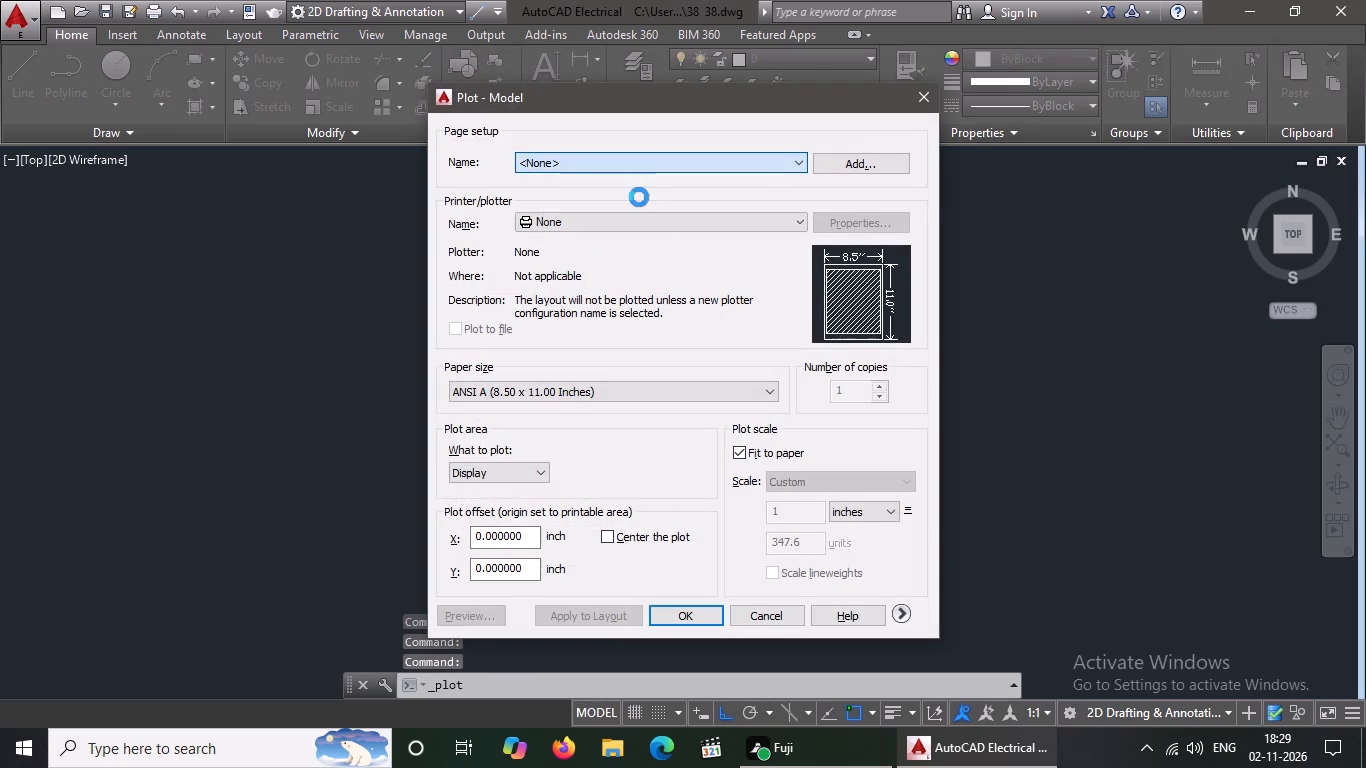
click(630, 472)
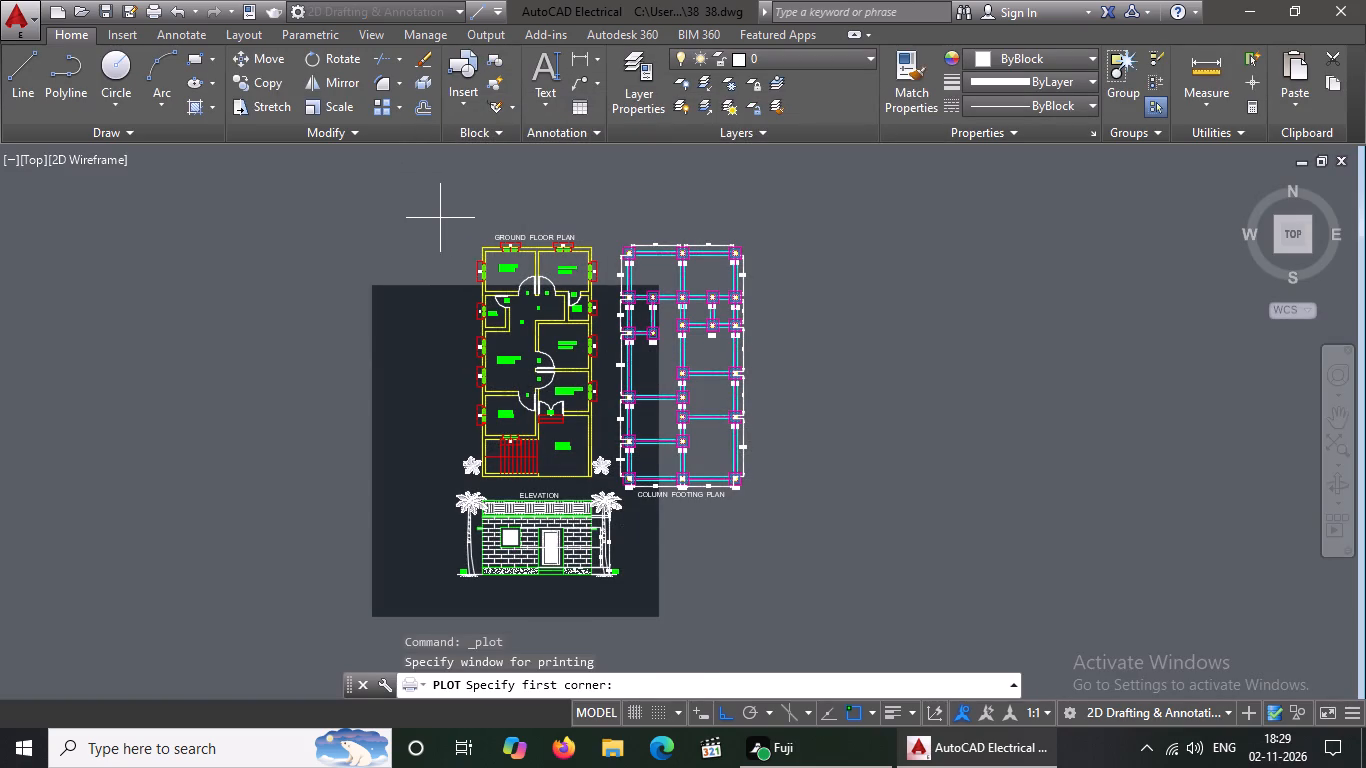
click(437, 218)
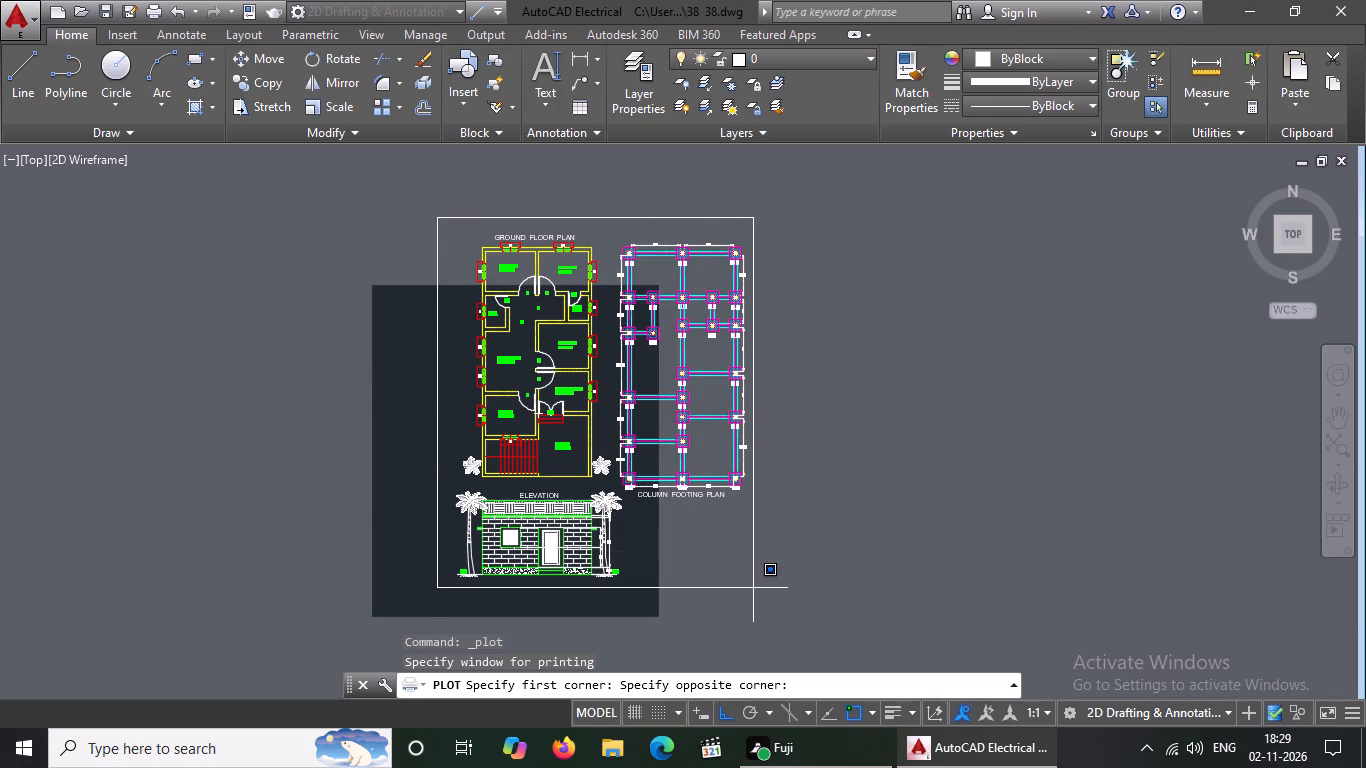
click(756, 591)
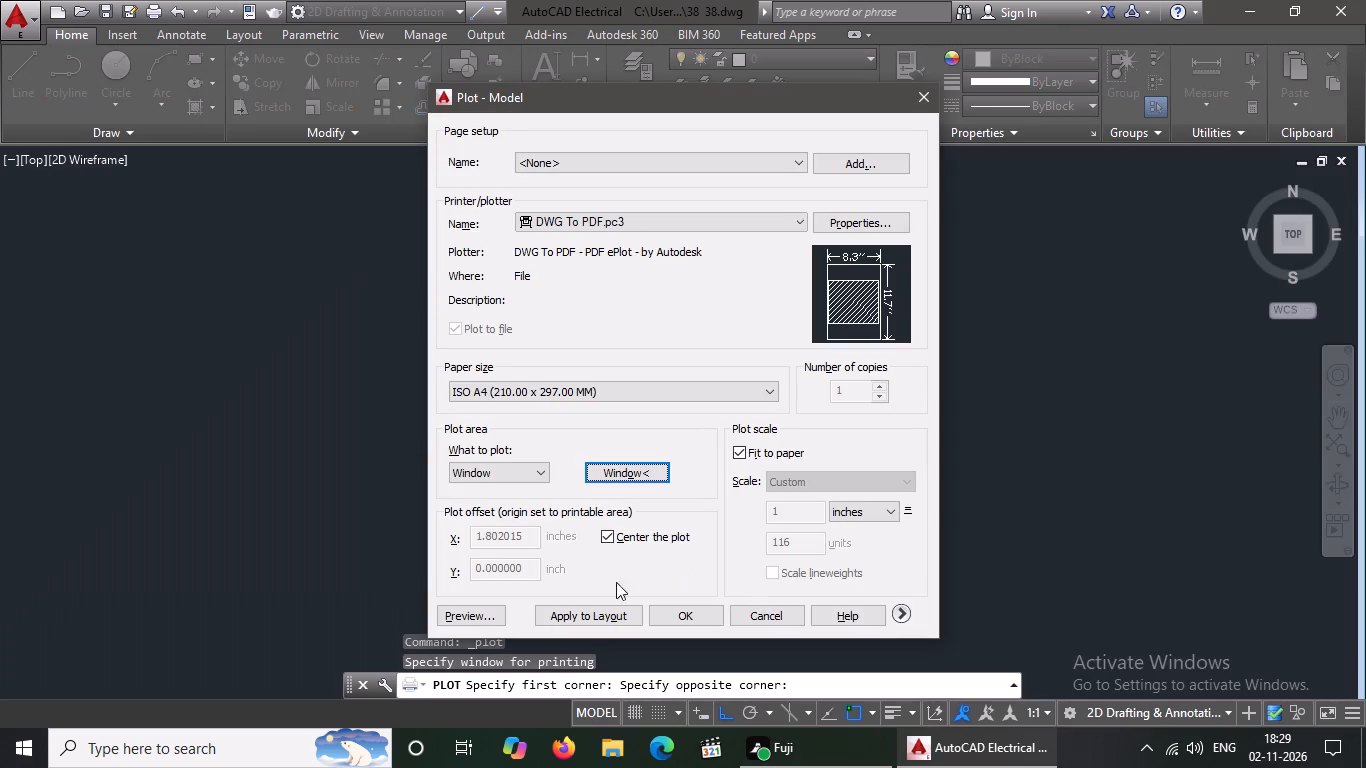
Preview the plot, output it as 38 38-Model.pdf in the desktop's Nayana folder, and return to the drawing from the opened PDF.
click(473, 611)
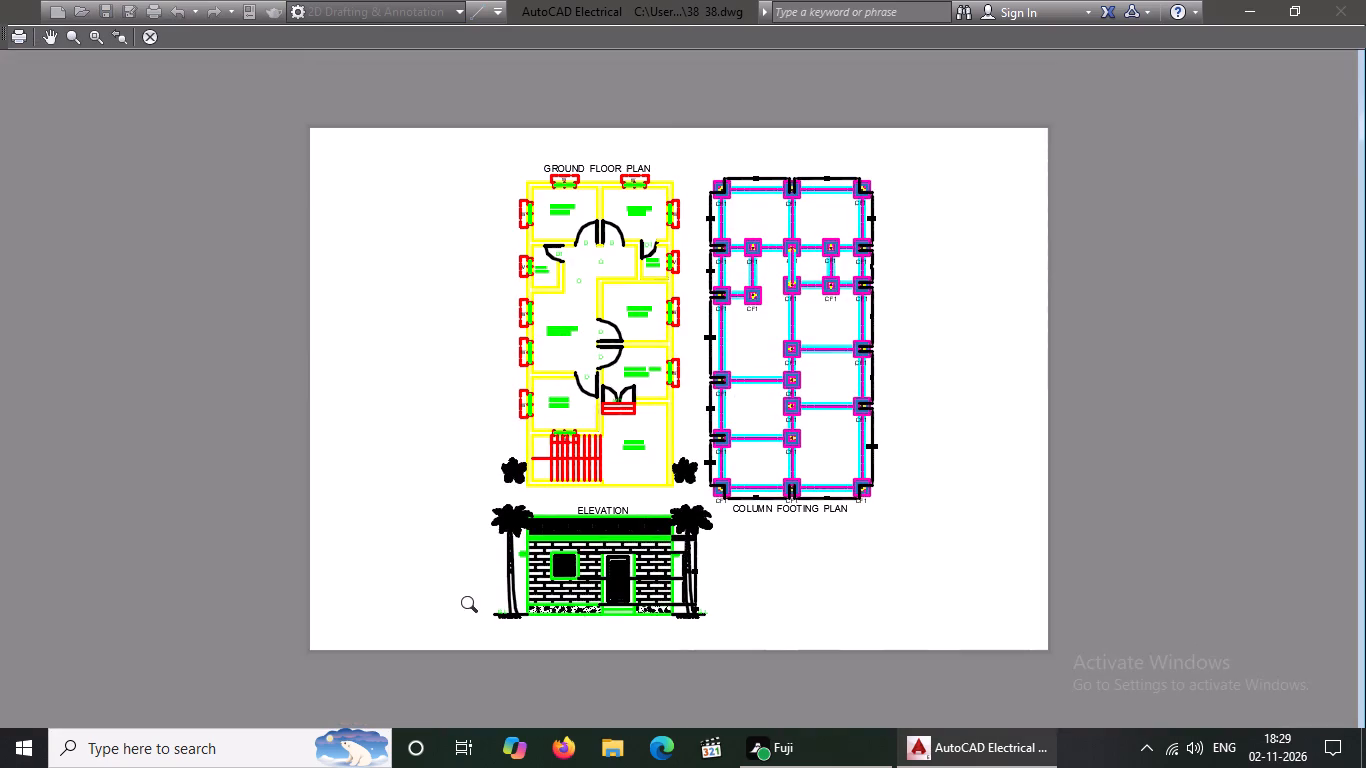
click(14, 27)
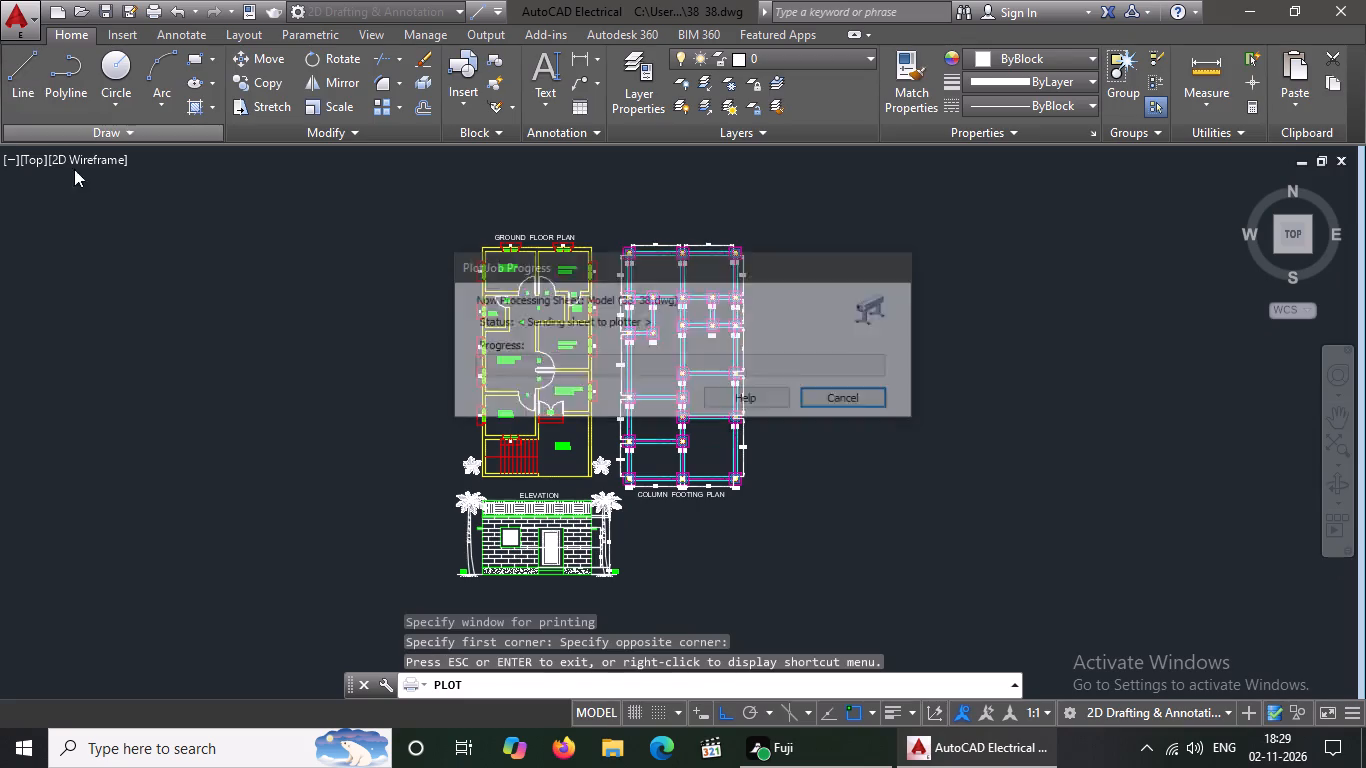
click(420, 383)
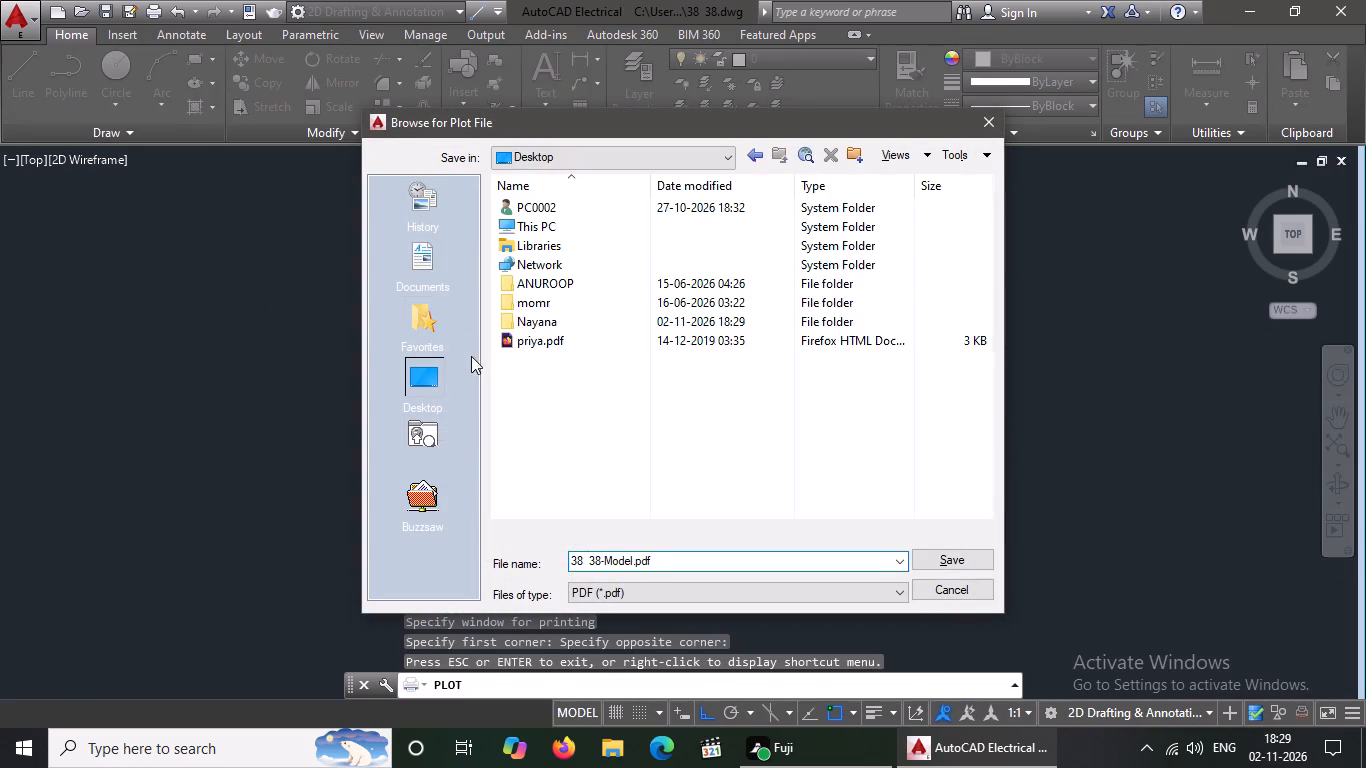
click(536, 322)
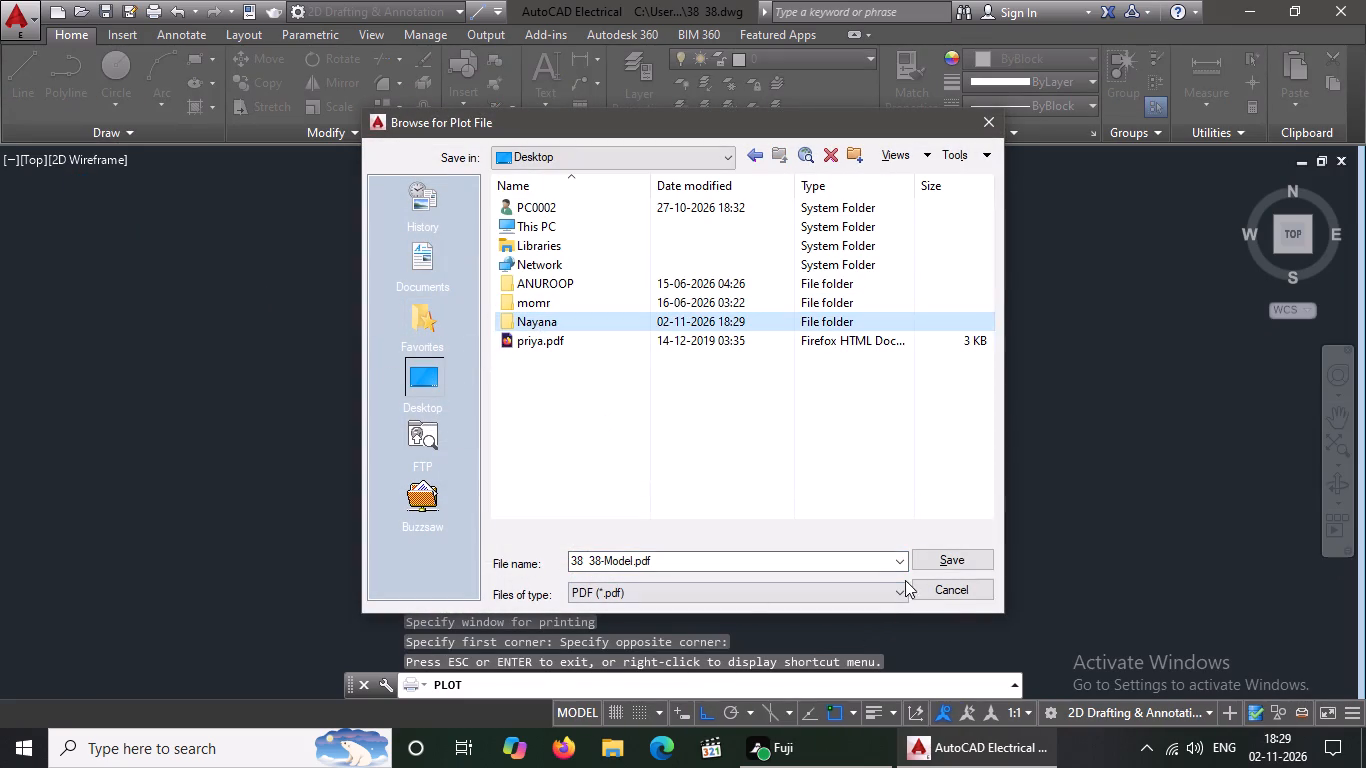
click(924, 560)
click(929, 559)
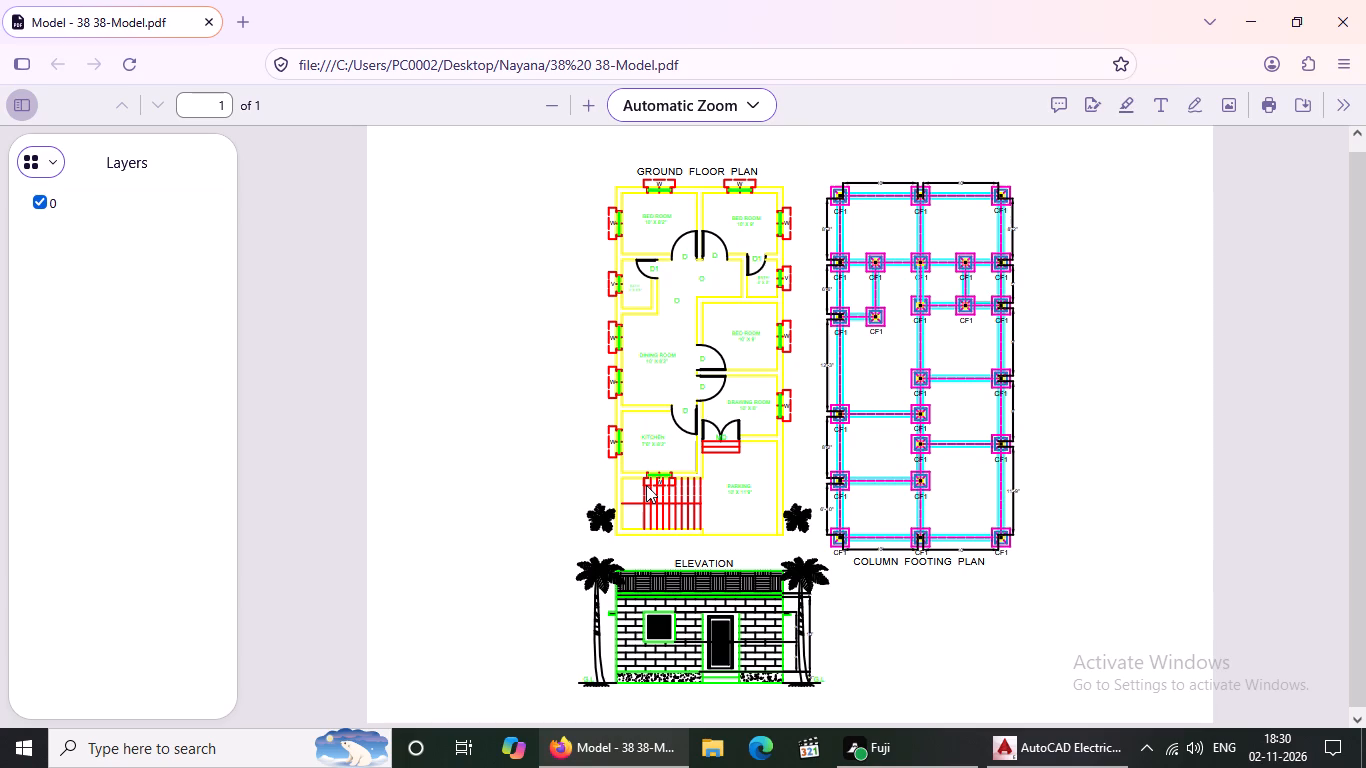
click(1247, 27)
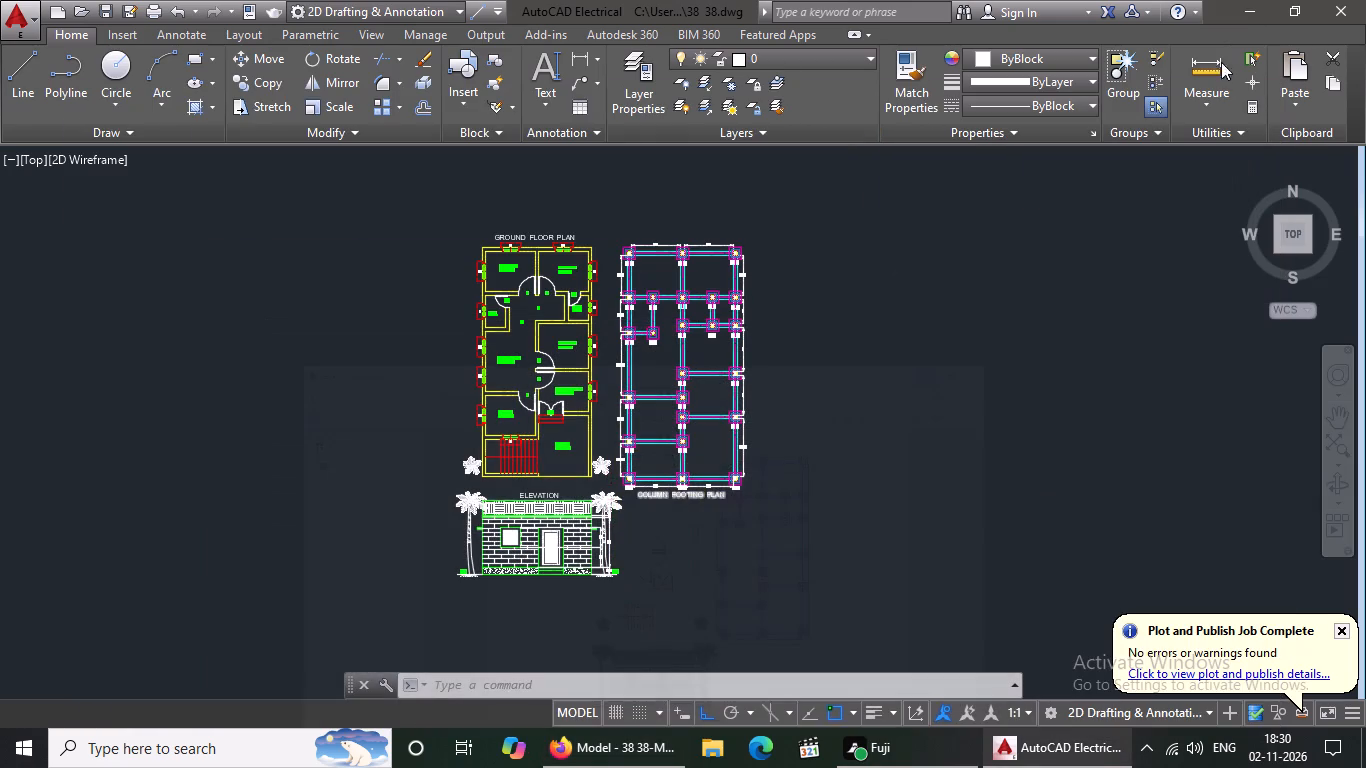